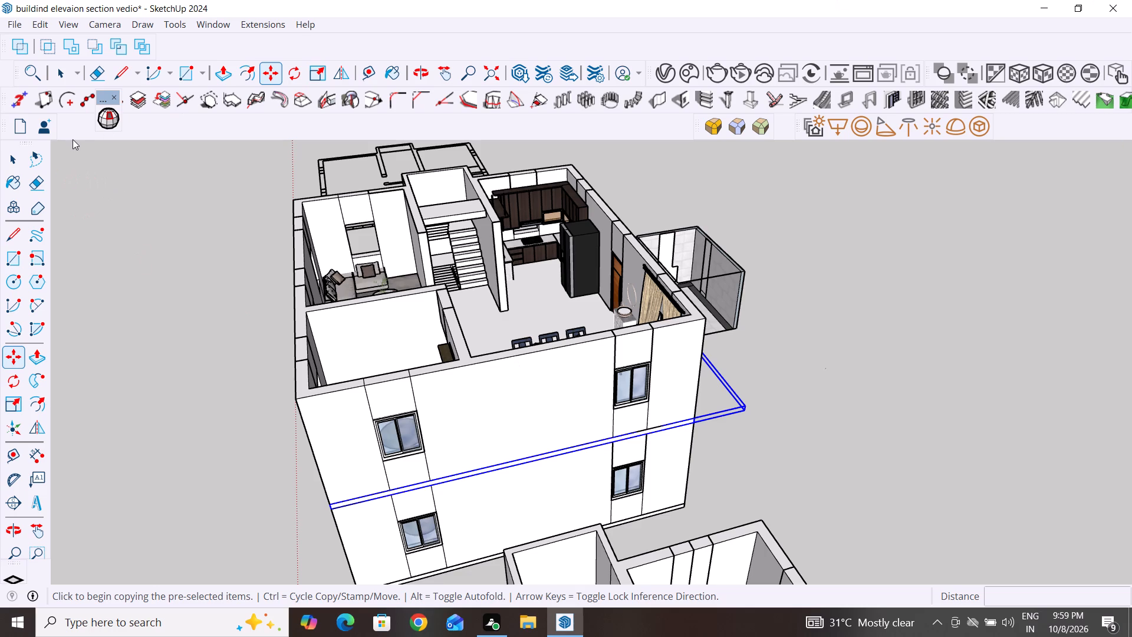
# Delete the detached bathroom box standing beside the two-storey building.
pyautogui.click(20, 159)
pyautogui.click(160, 319)
pyautogui.scroll(-3, 160, 319)
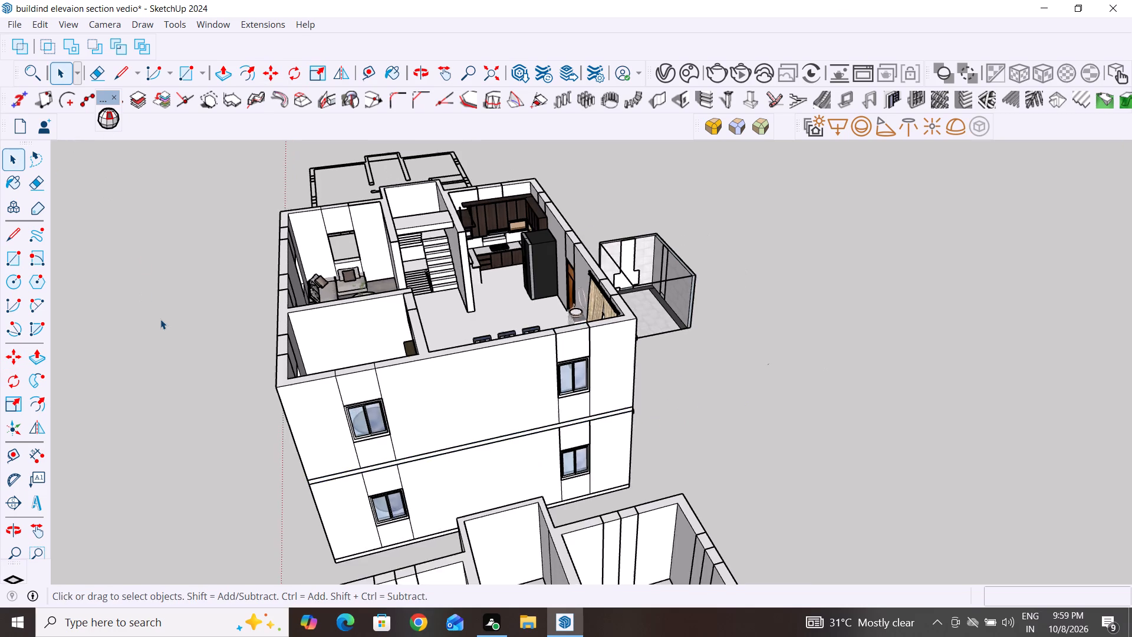
pyautogui.scroll(-2, 160, 319)
pyautogui.moveTo(584, 352); pyautogui.dragTo(479, 375, button='middle')
pyautogui.moveTo(618, 215); pyautogui.dragTo(525, 350)
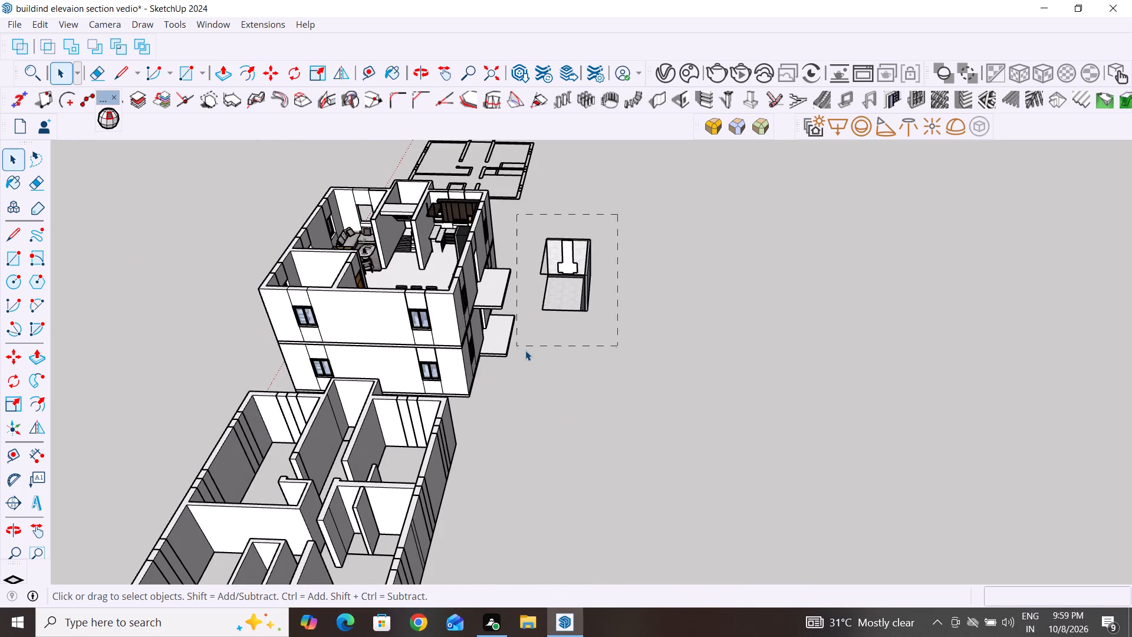
pyautogui.moveTo(525, 350); pyautogui.dragTo(526, 350)
pyautogui.press('Delete')
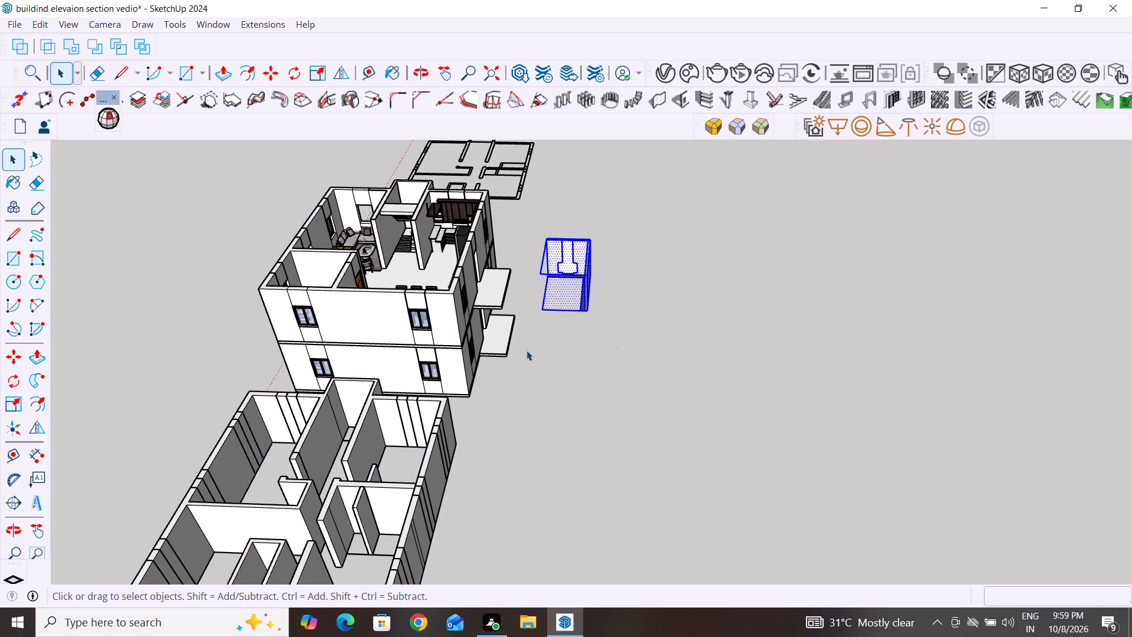
# Copy the ground-level floor slab 21' straight up from its corner to the top of the upper-storey walls as a roof slab.
pyautogui.scroll(2, 371, 325)
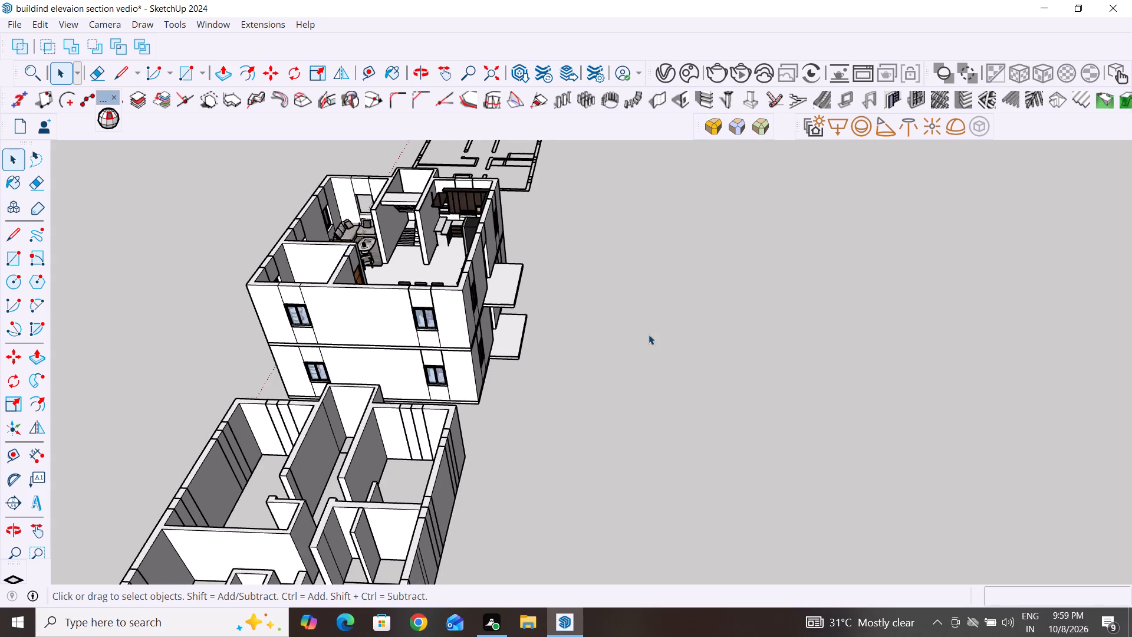
pyautogui.moveTo(651, 385); pyautogui.dragTo(432, 452, button='middle')
pyautogui.scroll(-2, 466, 510)
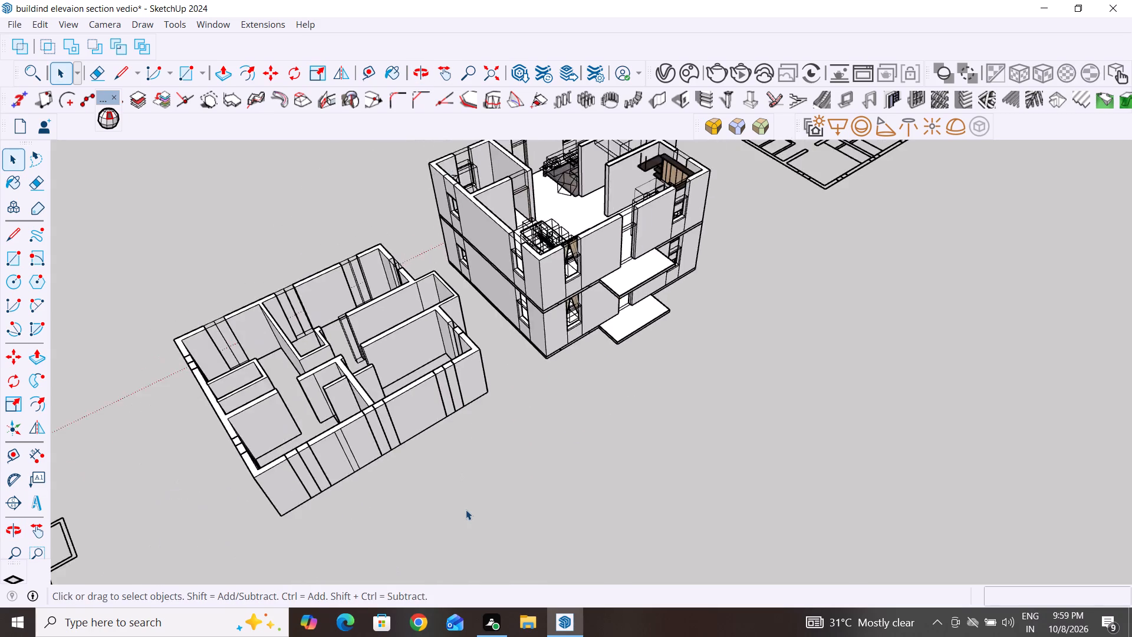
pyautogui.scroll(-3, 466, 510)
pyautogui.moveTo(713, 412); pyautogui.dragTo(531, 373, button='middle')
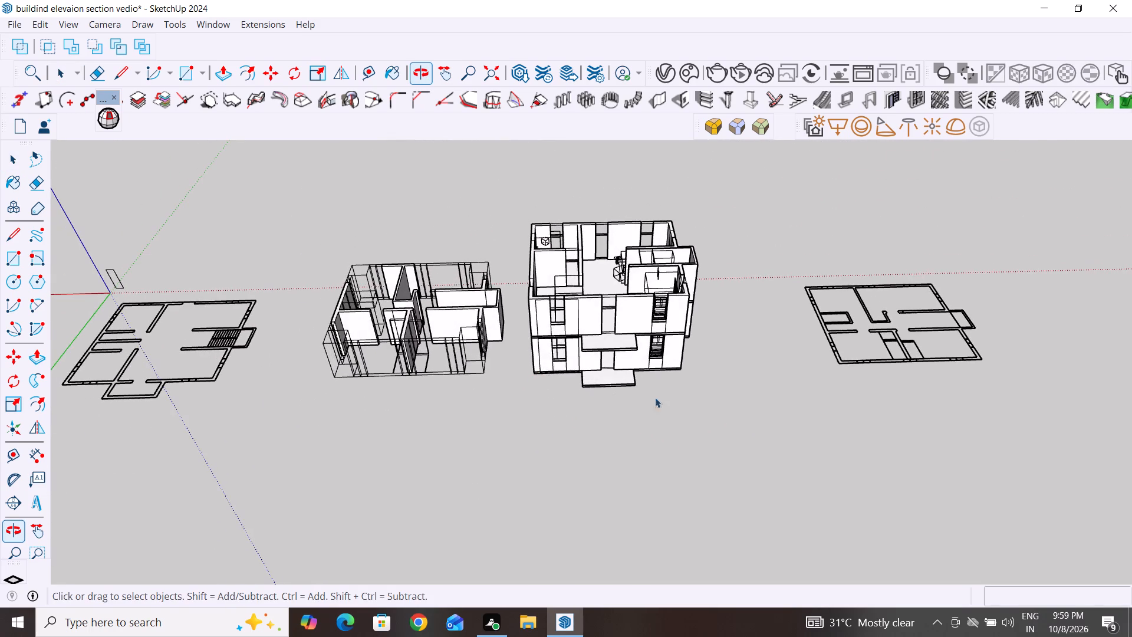
pyautogui.scroll(11, 706, 280)
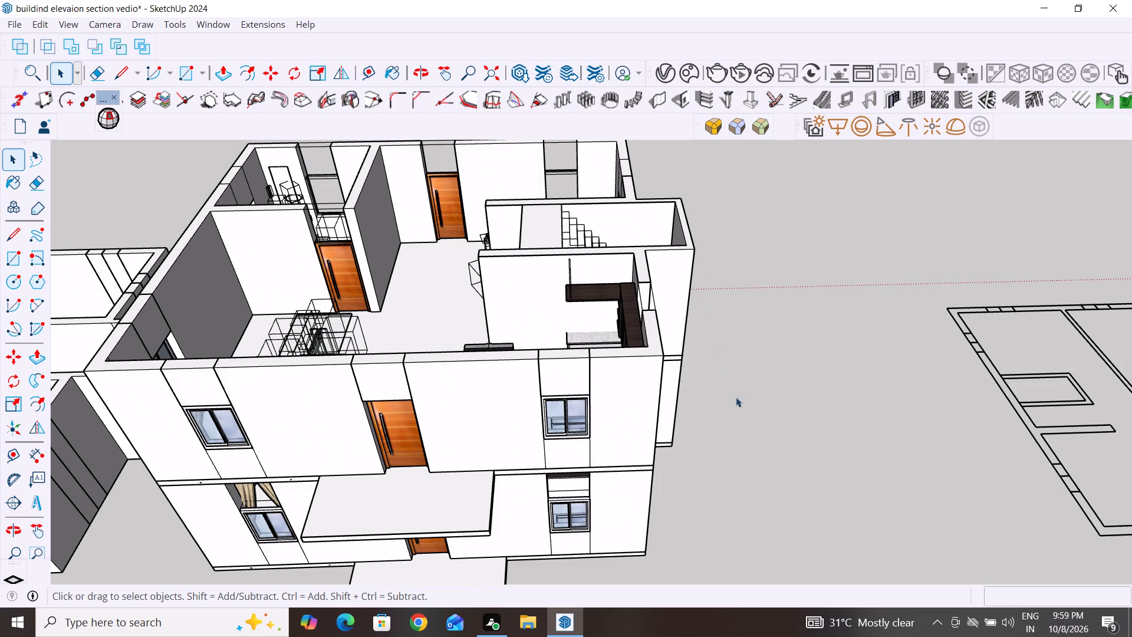
pyautogui.click(751, 406)
pyautogui.scroll(4, 621, 455)
pyautogui.click(613, 475)
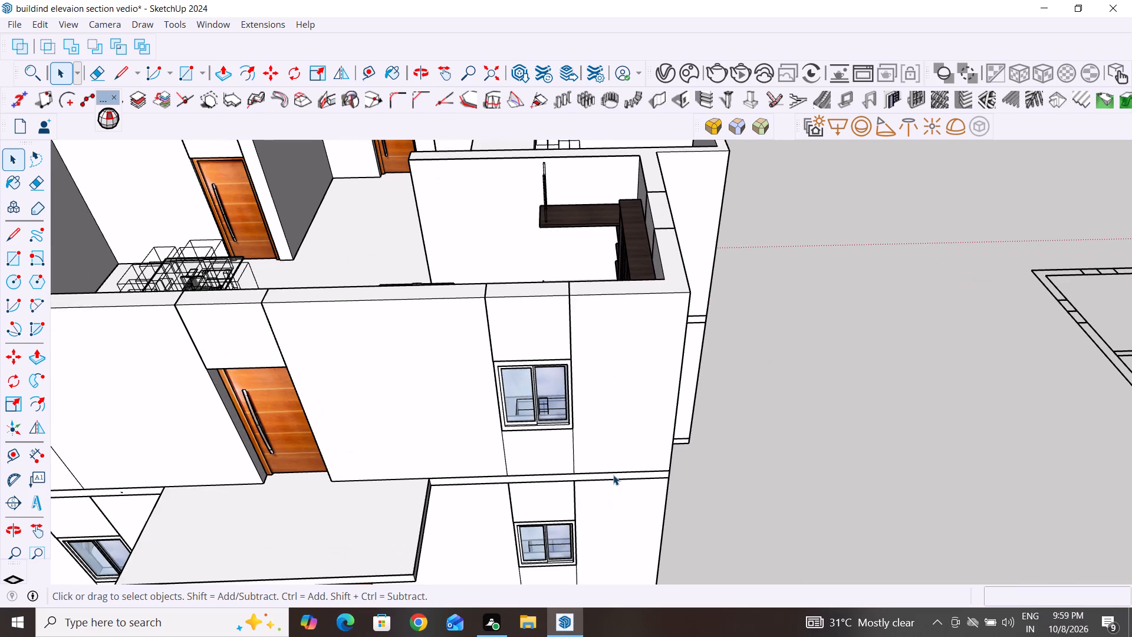
pyautogui.click(870, 451)
pyautogui.scroll(2, 678, 482)
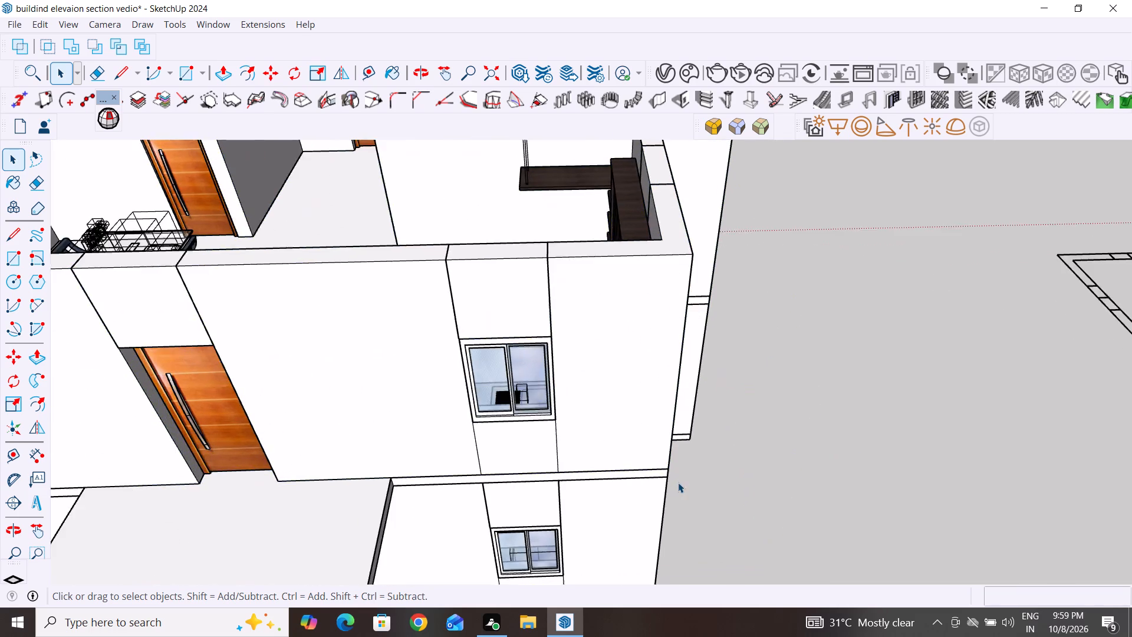
pyautogui.scroll(2, 678, 482)
pyautogui.scroll(-10, 726, 409)
pyautogui.scroll(8, 701, 533)
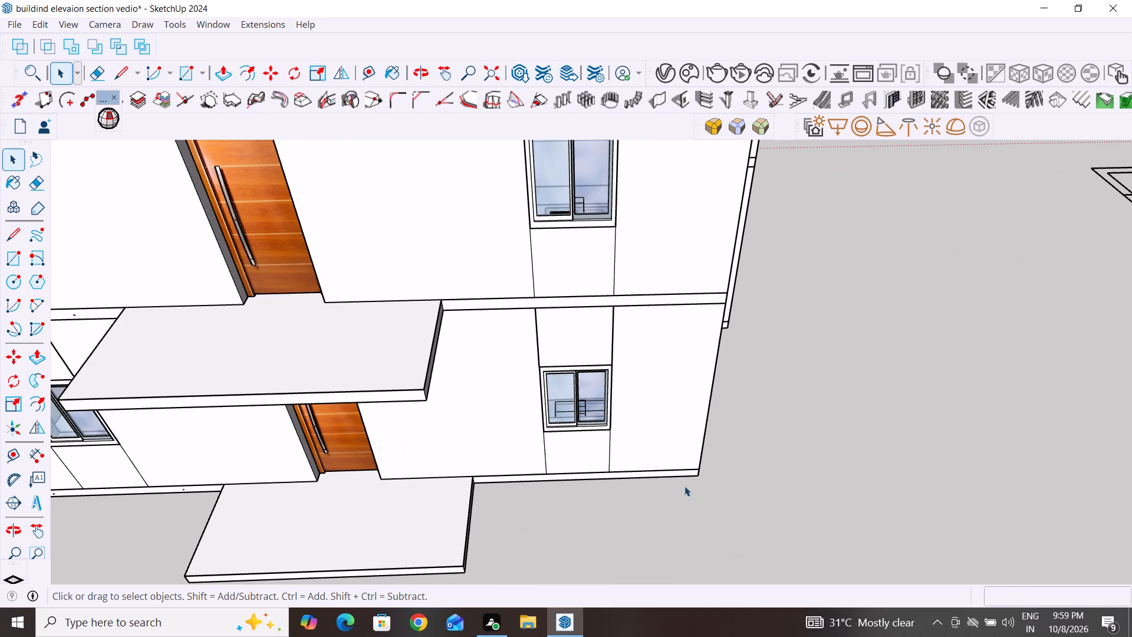
pyautogui.click(687, 472)
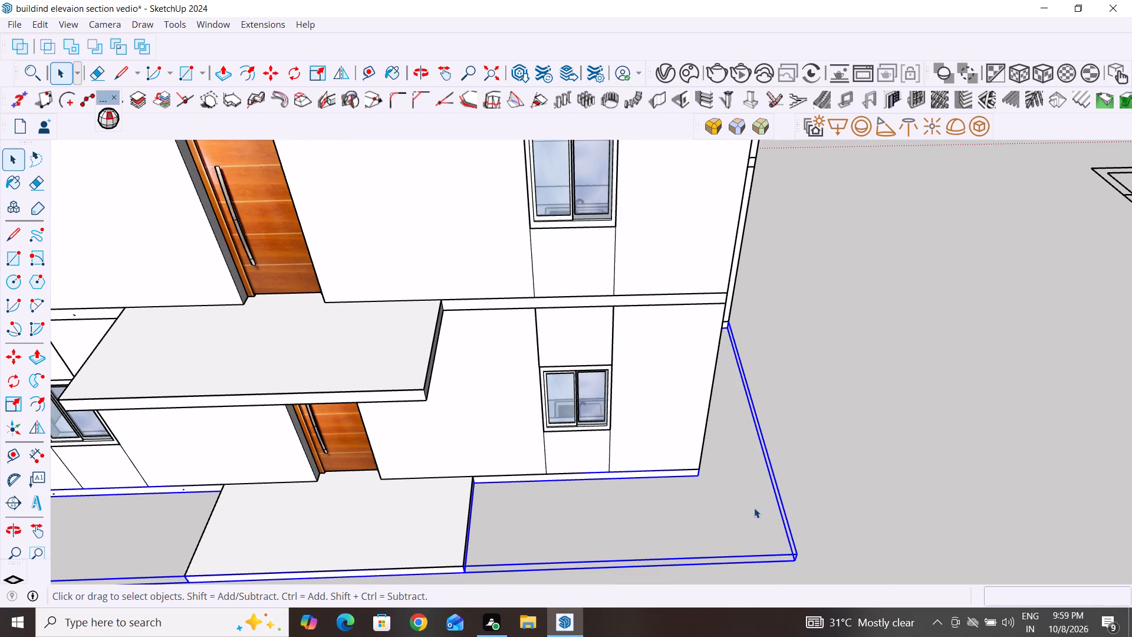
pyautogui.press('m')
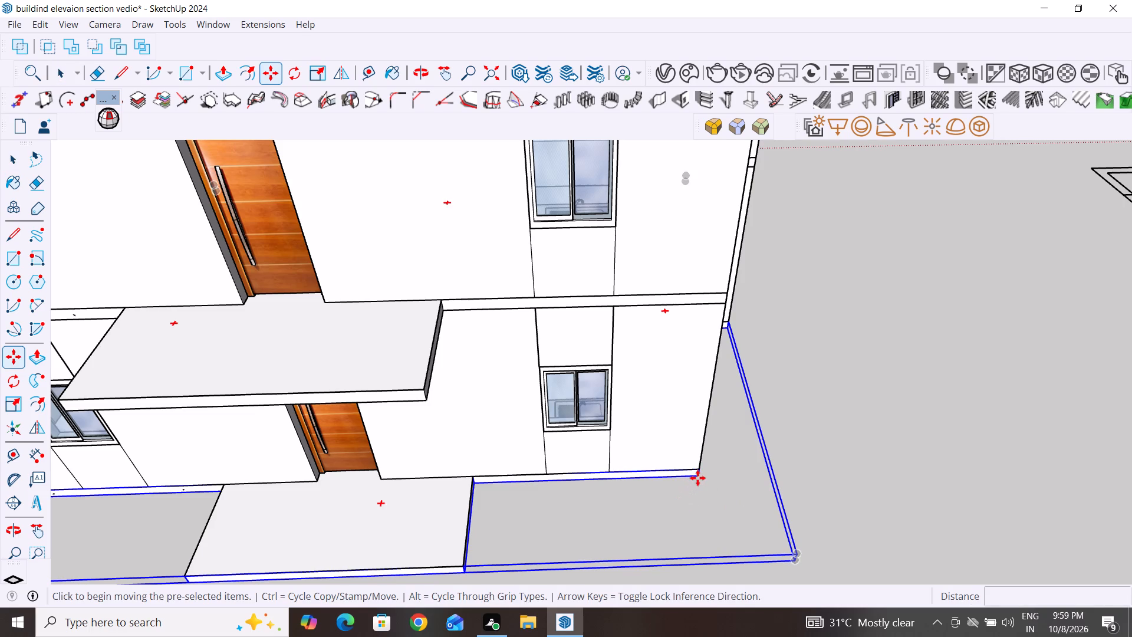
pyautogui.keyDown('ctrl'); pyautogui.click(700, 475); pyautogui.keyUp('ctrl')
pyautogui.scroll(-6, 700, 475)
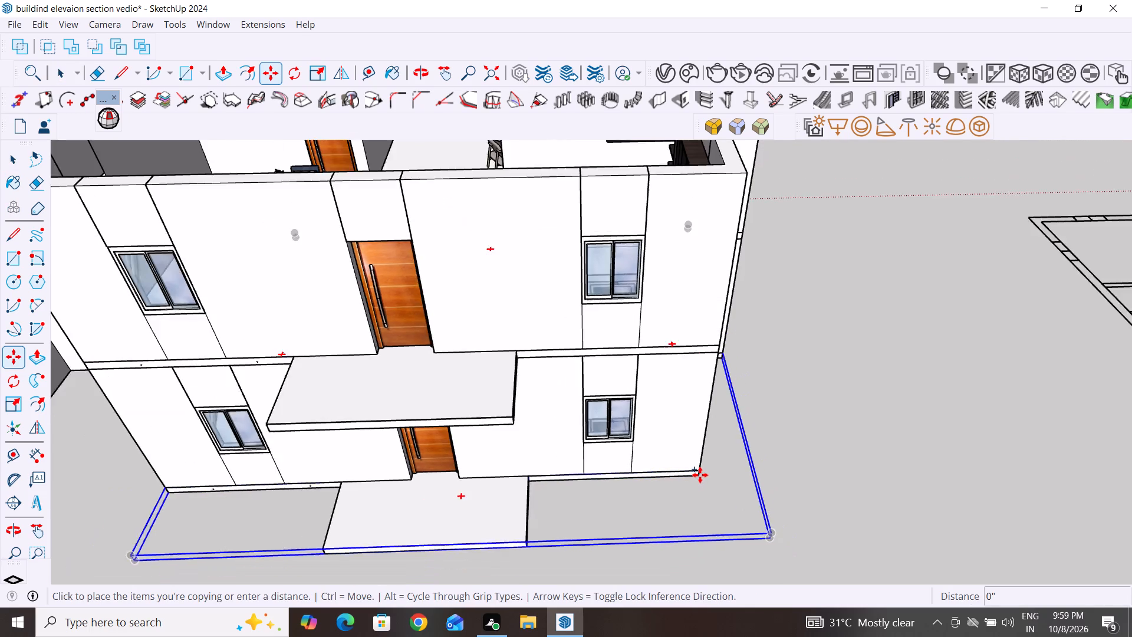
pyautogui.scroll(-1, 700, 475)
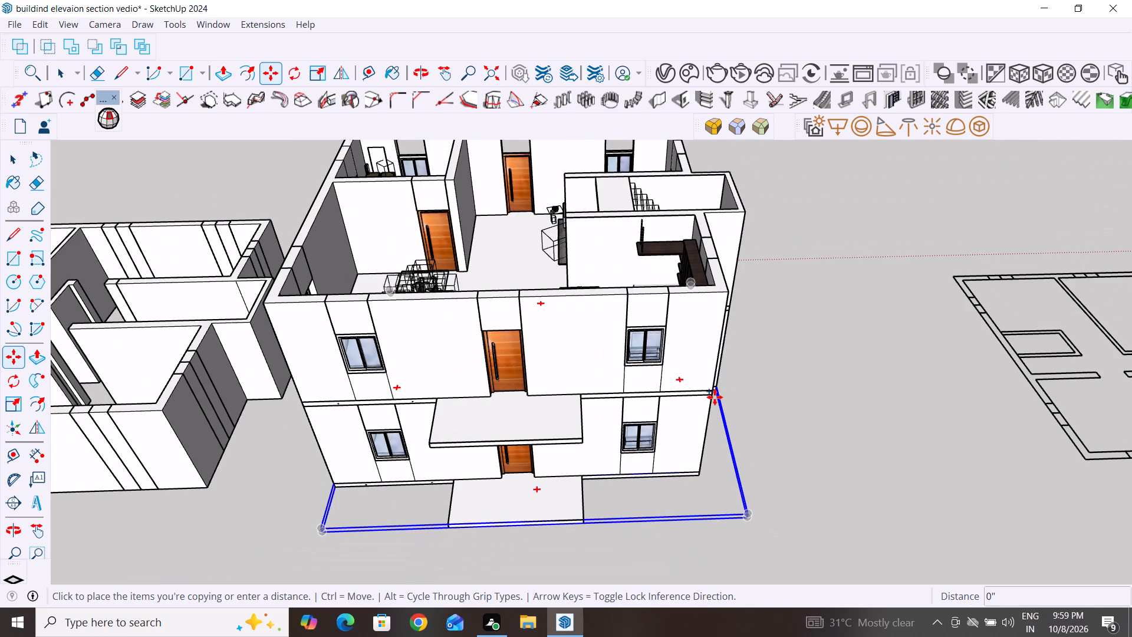
pyautogui.click(729, 289)
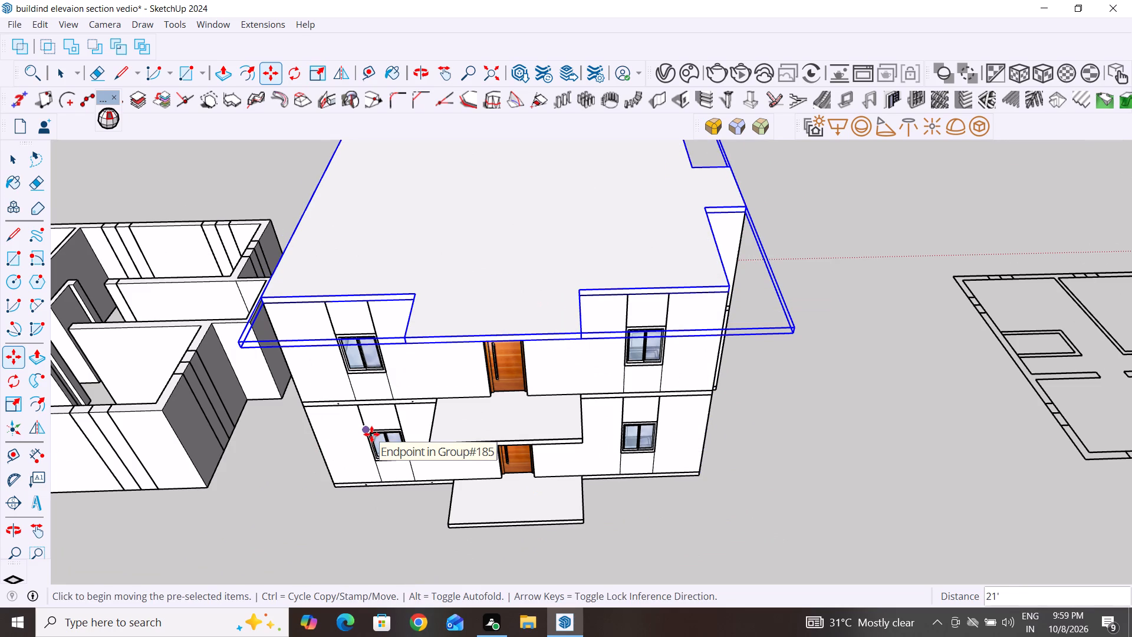
pyautogui.click(15, 160)
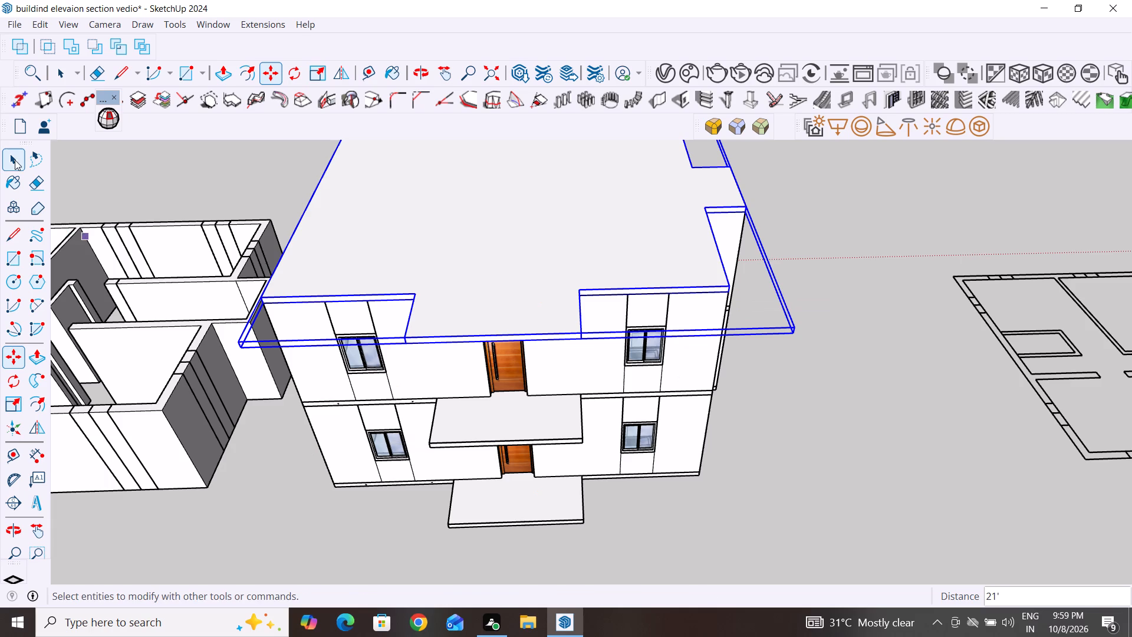
pyautogui.click(187, 202)
# Examine the two-storey building from all sides, checking the roof slab, slab bands, windows and doors on each elevation.
pyautogui.scroll(-5, 352, 400)
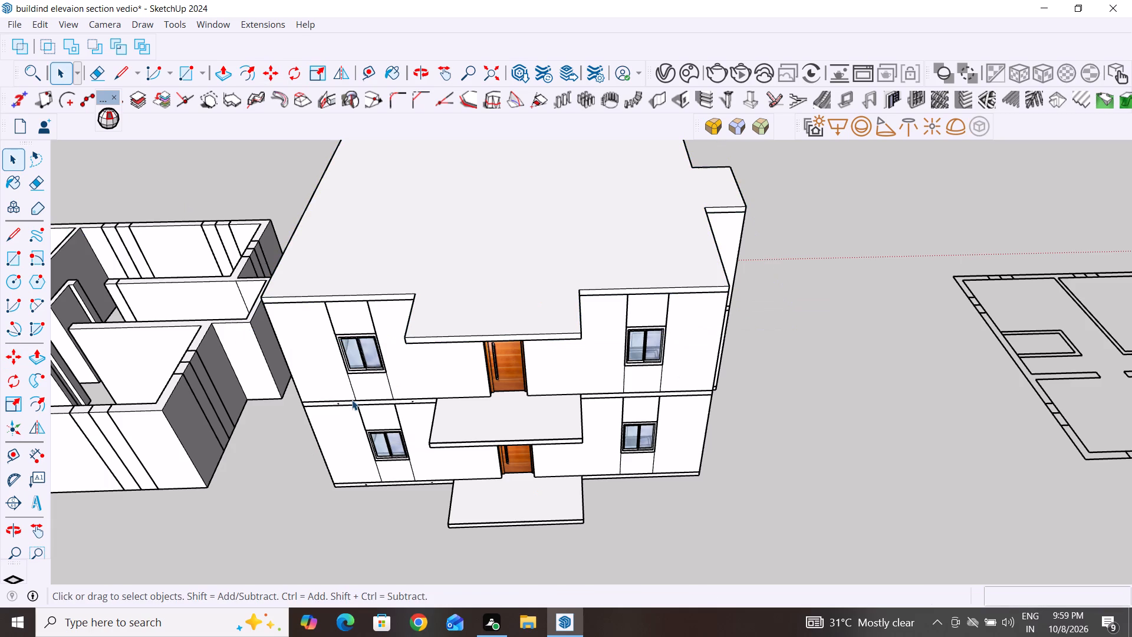
pyautogui.scroll(-7, 352, 400)
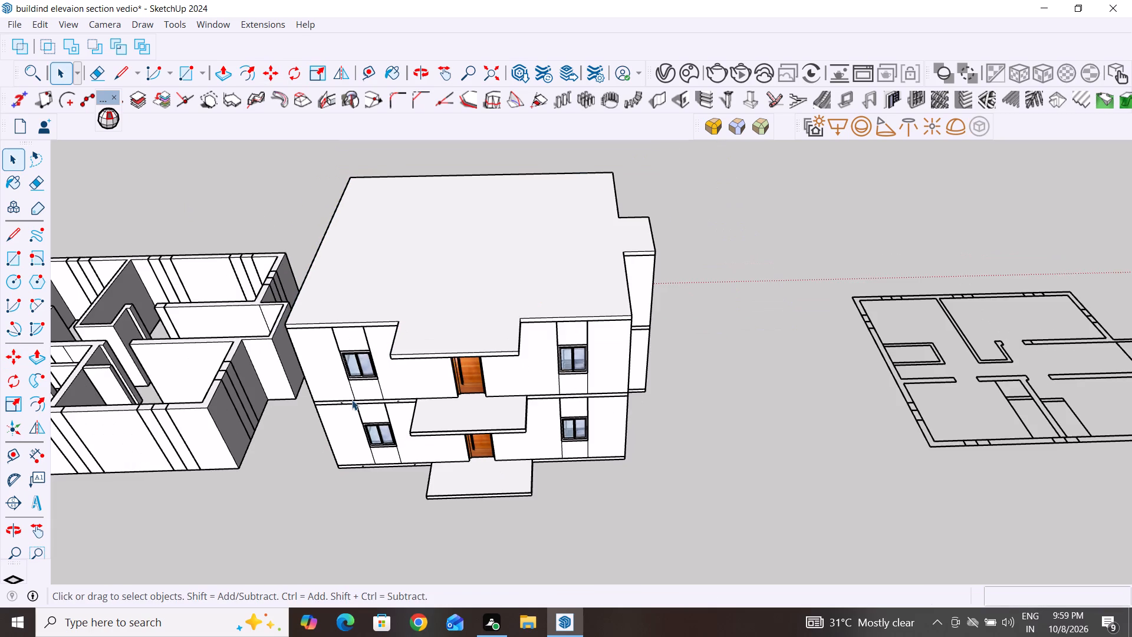
pyautogui.moveTo(368, 508); pyautogui.dragTo(396, 415, button='middle')
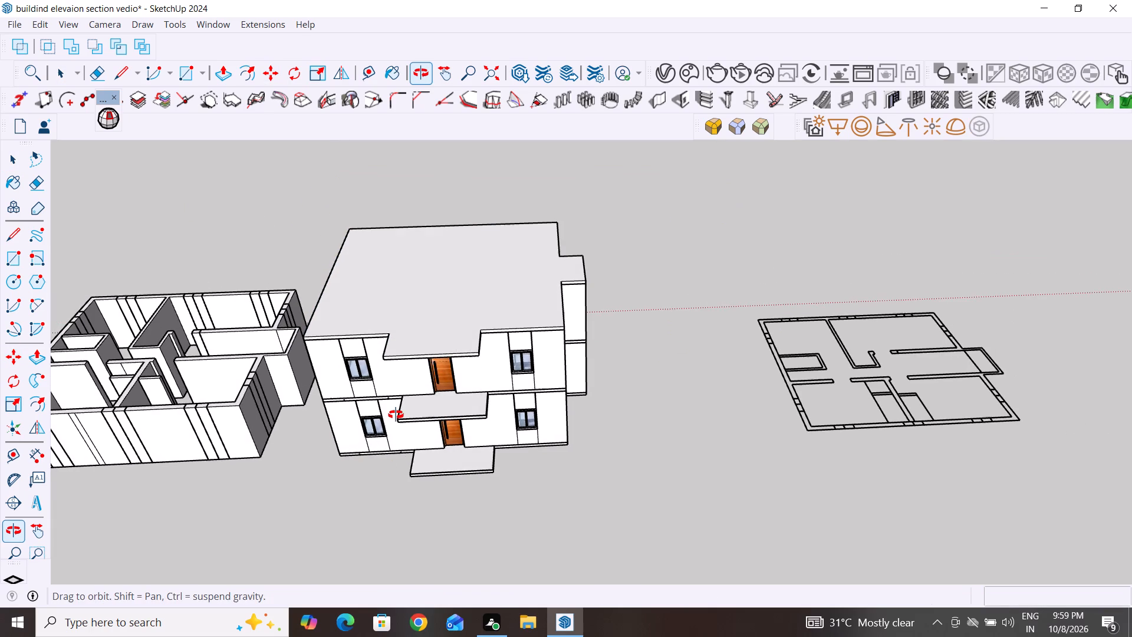
pyautogui.moveTo(396, 415); pyautogui.dragTo(487, 294, button='middle')
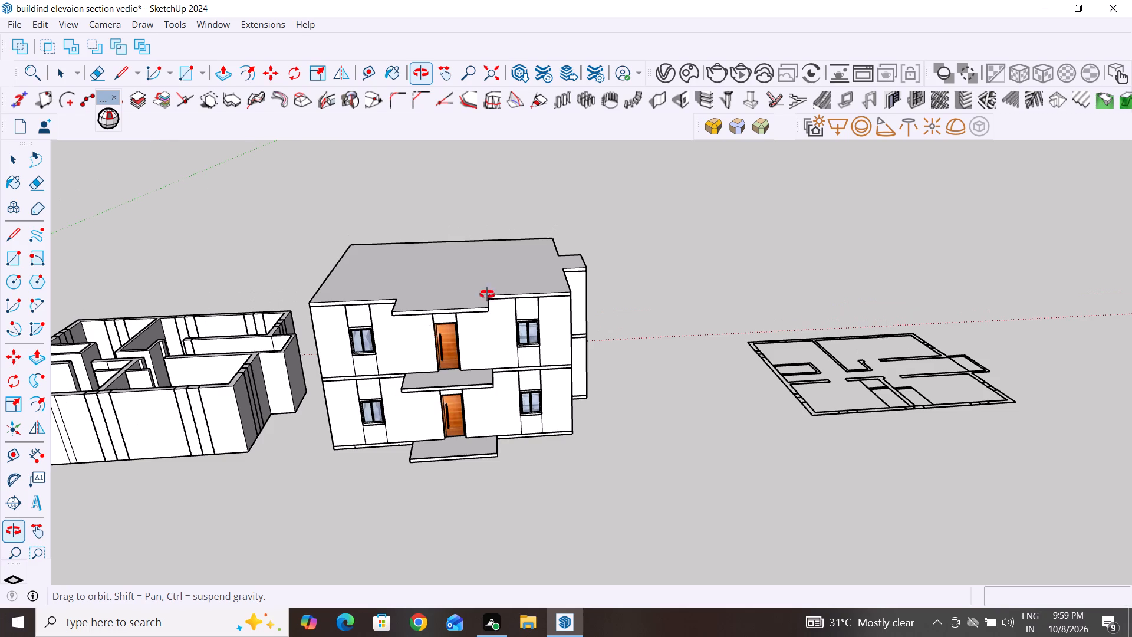
pyautogui.moveTo(487, 294); pyautogui.dragTo(641, 354, button='middle')
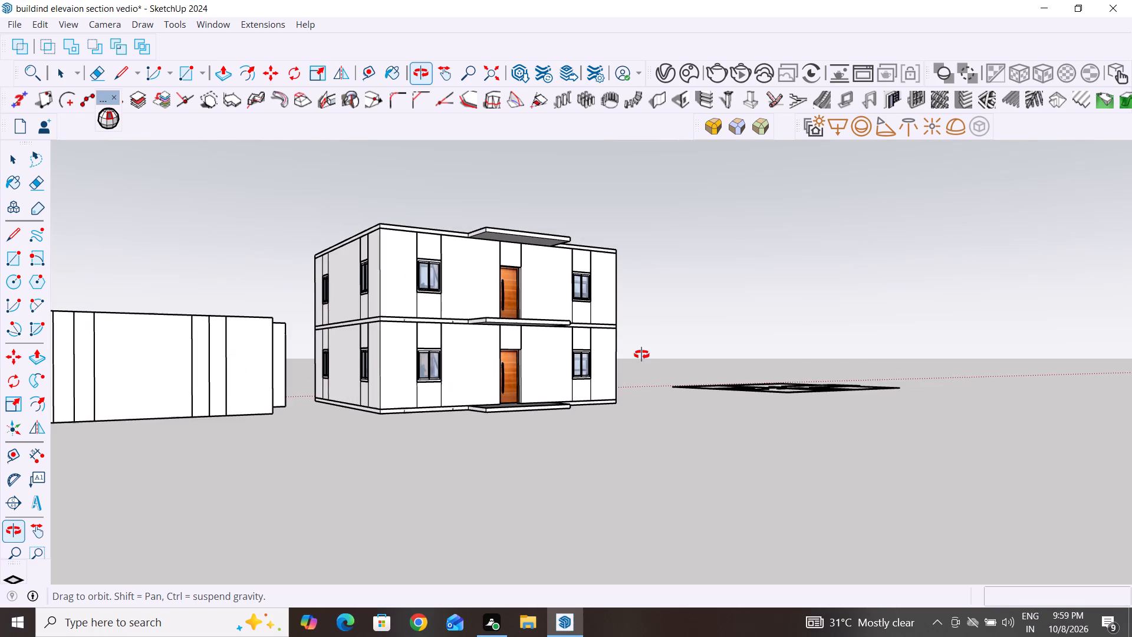
pyautogui.moveTo(641, 354); pyautogui.dragTo(867, 438, button='middle')
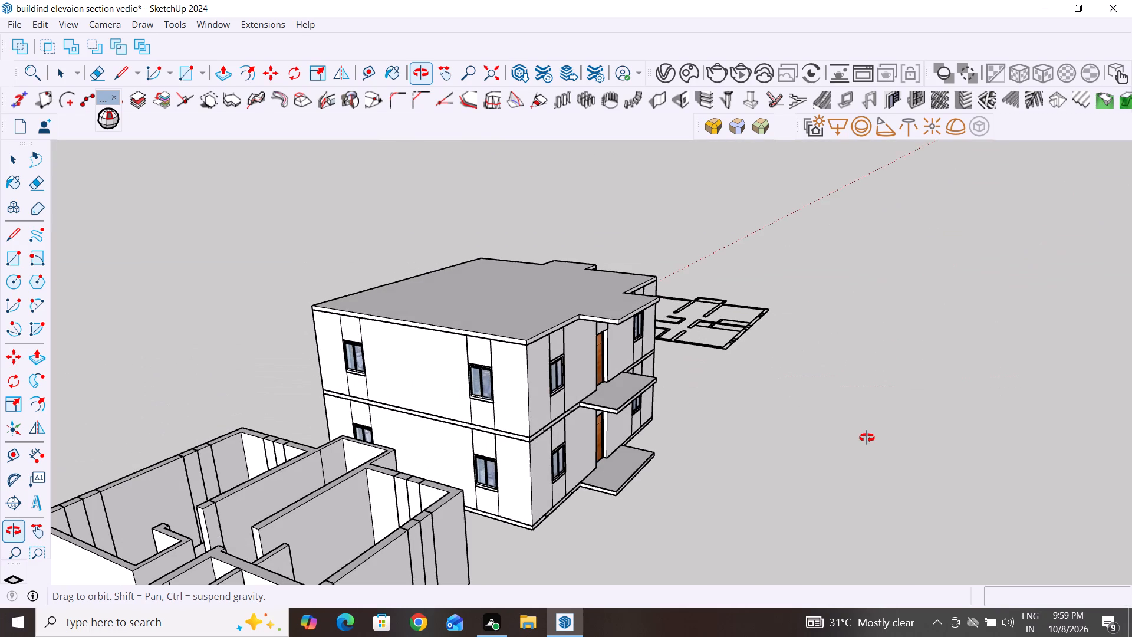
pyautogui.moveTo(867, 438); pyautogui.dragTo(957, 428, button='middle')
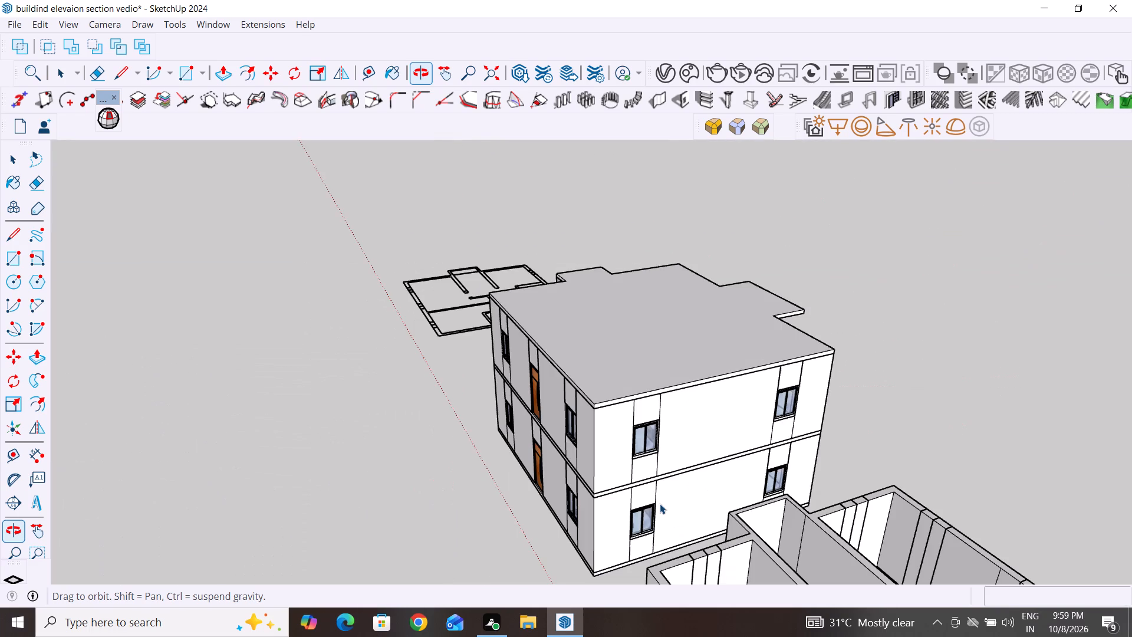
pyautogui.scroll(4, 578, 503)
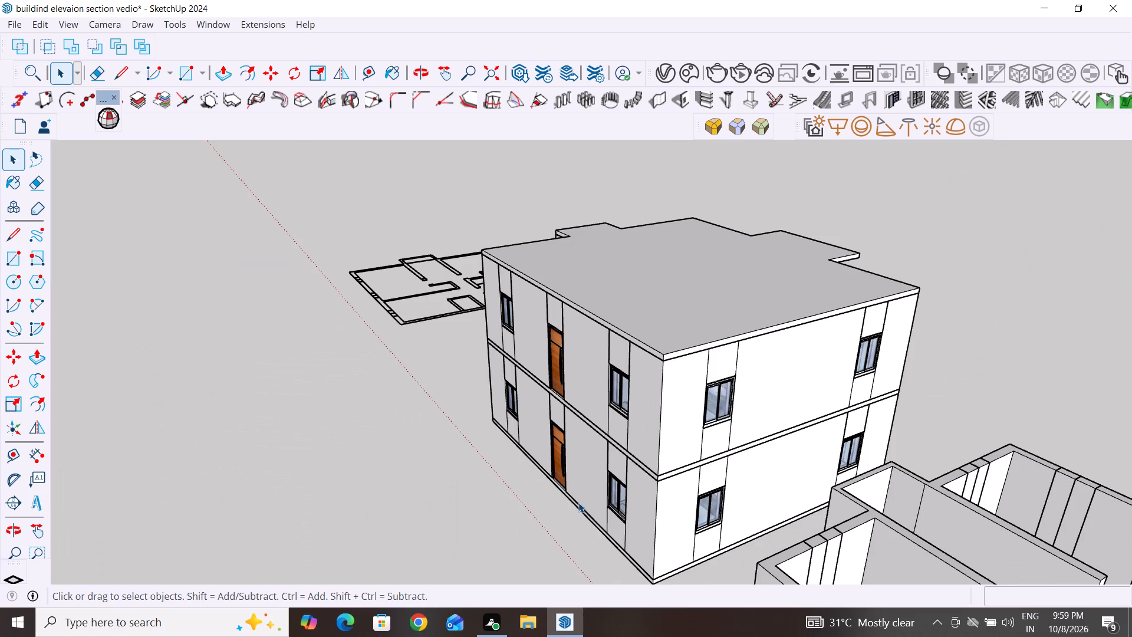
pyautogui.scroll(1, 578, 503)
pyautogui.moveTo(567, 436); pyautogui.dragTo(706, 431, button='middle')
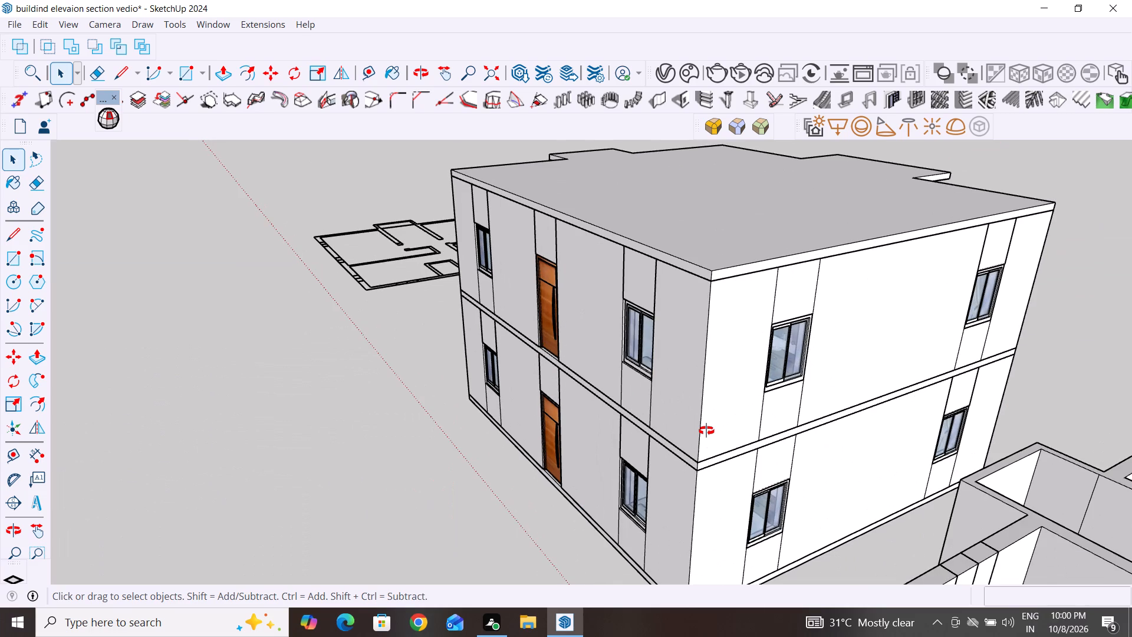
pyautogui.moveTo(706, 431); pyautogui.dragTo(888, 448, button='middle')
pyautogui.scroll(5, 582, 350)
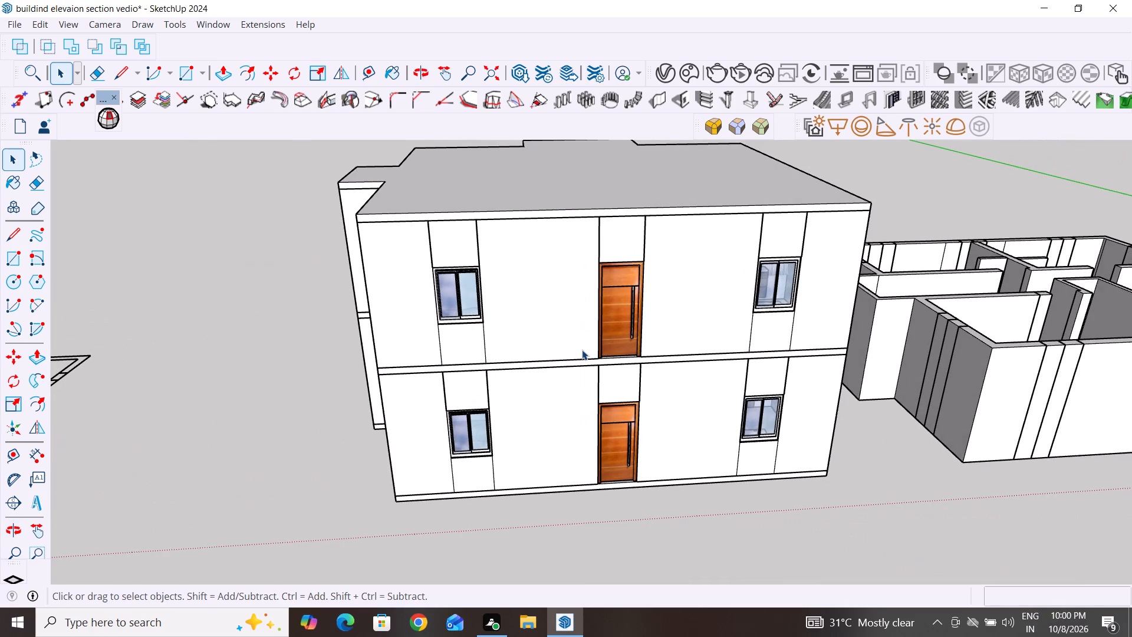
pyautogui.scroll(3, 588, 362)
pyautogui.moveTo(492, 452); pyautogui.dragTo(710, 479, button='middle')
pyautogui.scroll(1, 714, 446)
pyautogui.scroll(-4, 409, 387)
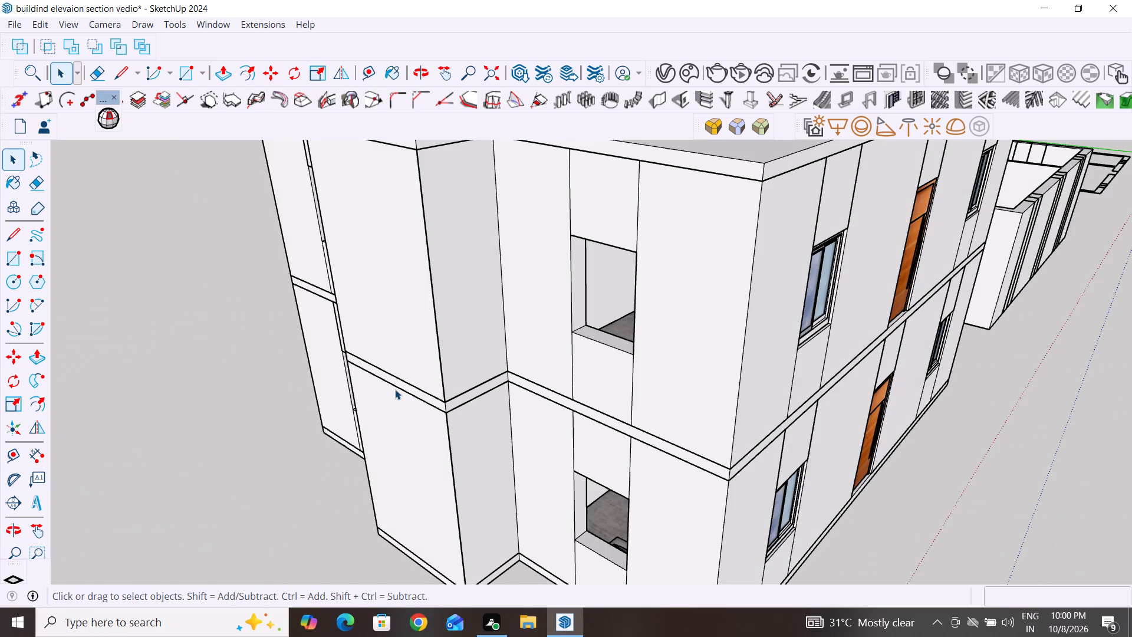
pyautogui.scroll(-4, 395, 389)
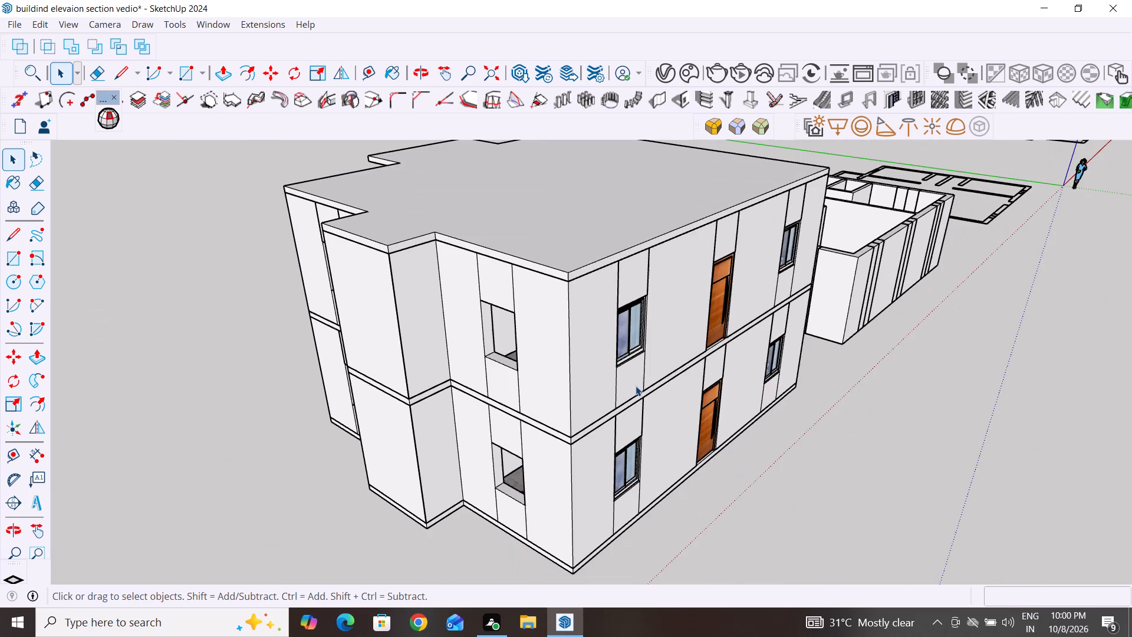
pyautogui.scroll(4, 636, 386)
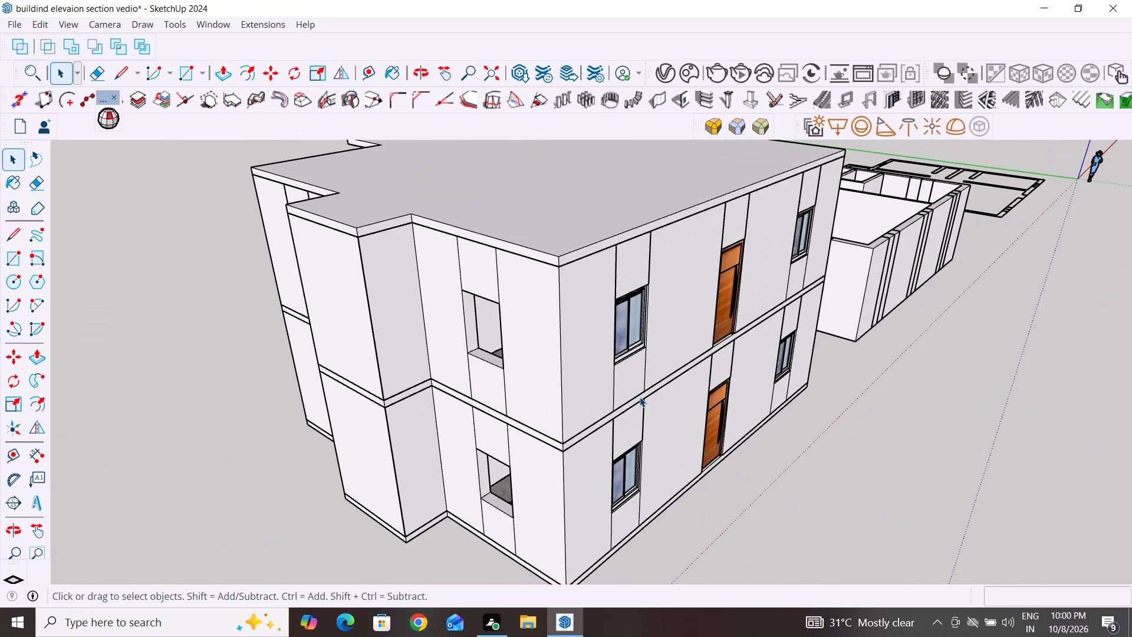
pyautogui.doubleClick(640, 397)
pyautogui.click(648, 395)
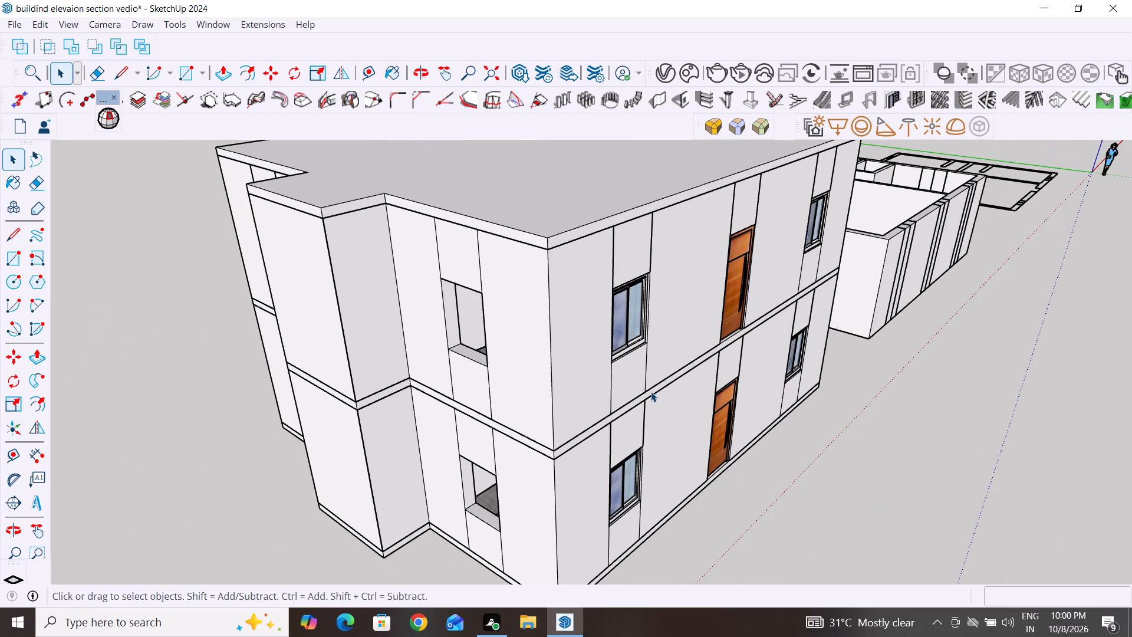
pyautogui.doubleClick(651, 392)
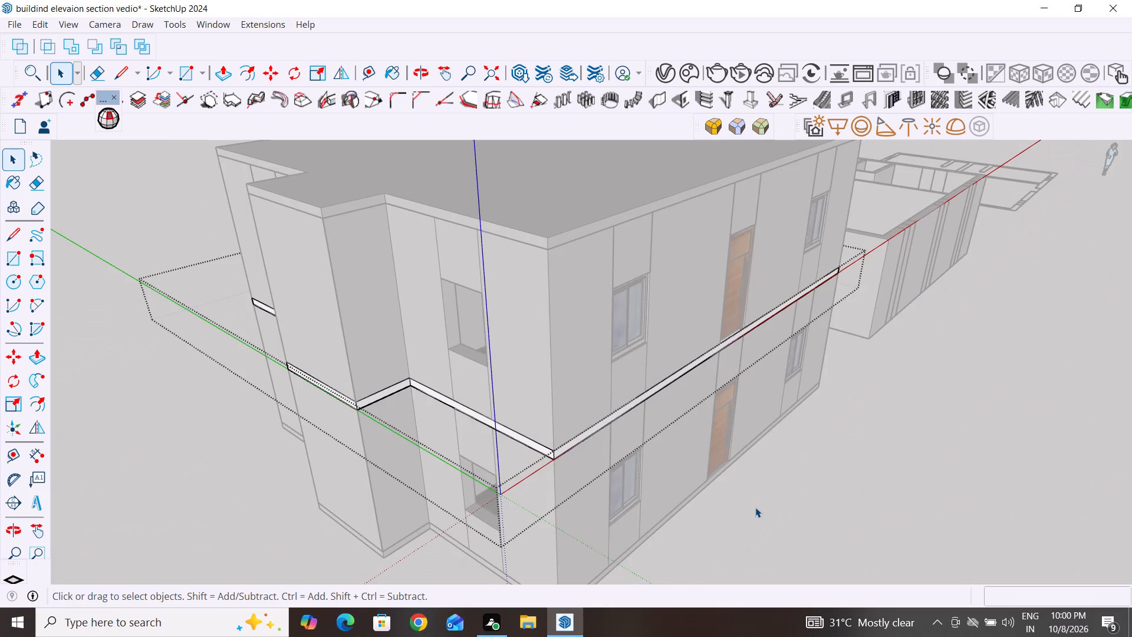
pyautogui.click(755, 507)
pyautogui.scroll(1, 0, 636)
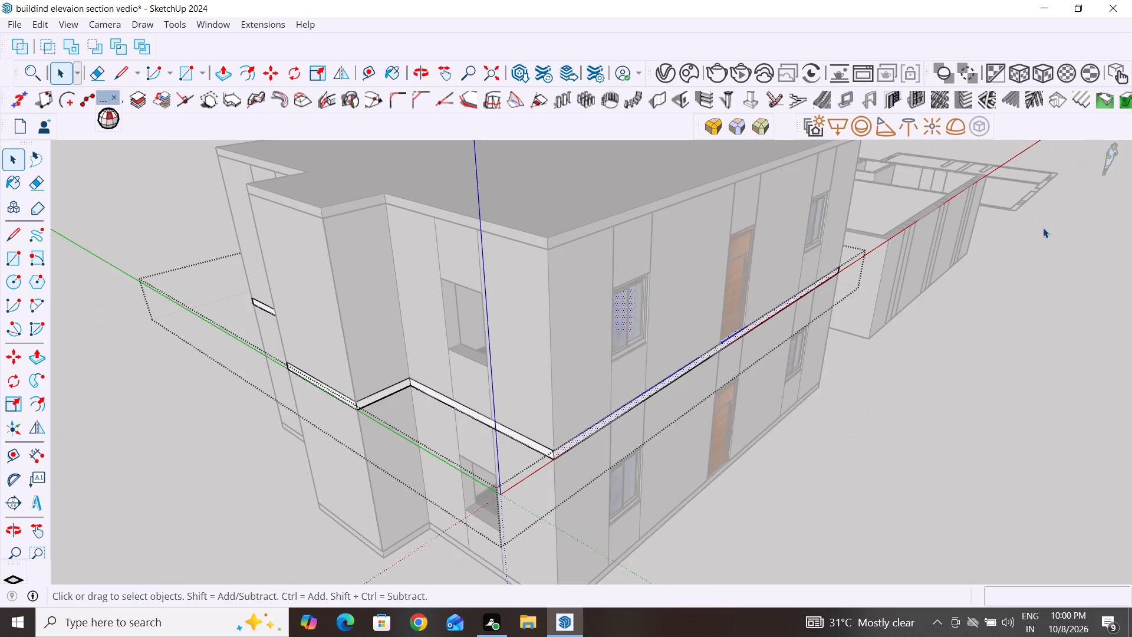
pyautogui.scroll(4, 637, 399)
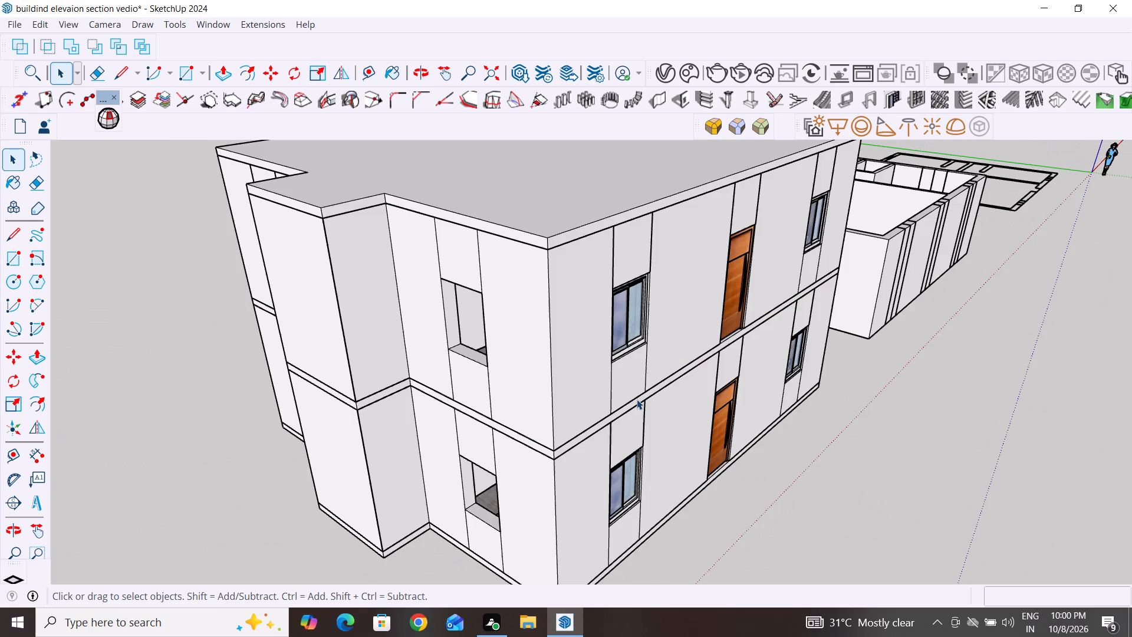
# Open the floor slab between the storeys and pull its front edge face, on the door side, outward about 3' 11".
pyautogui.scroll(5, 557, 452)
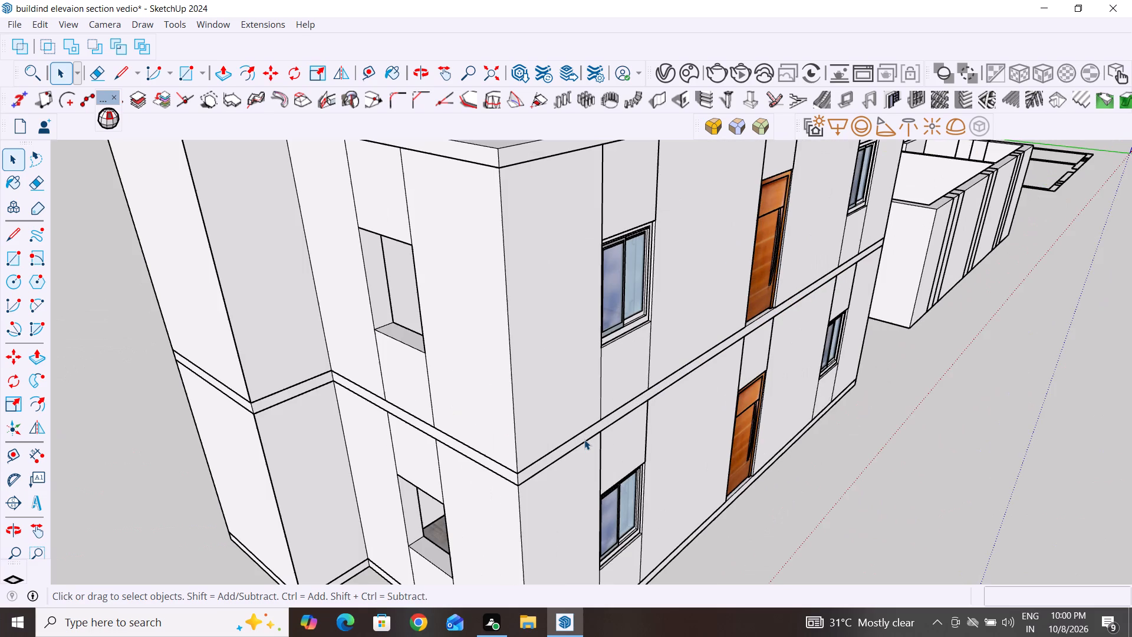
pyautogui.click(586, 432)
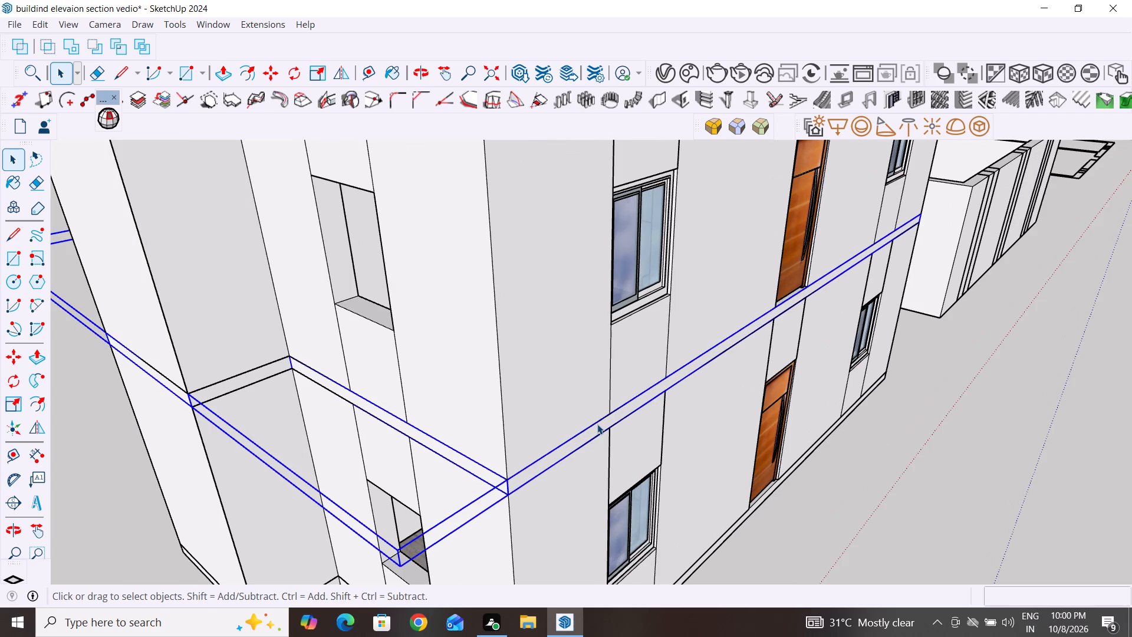
pyautogui.click(606, 423)
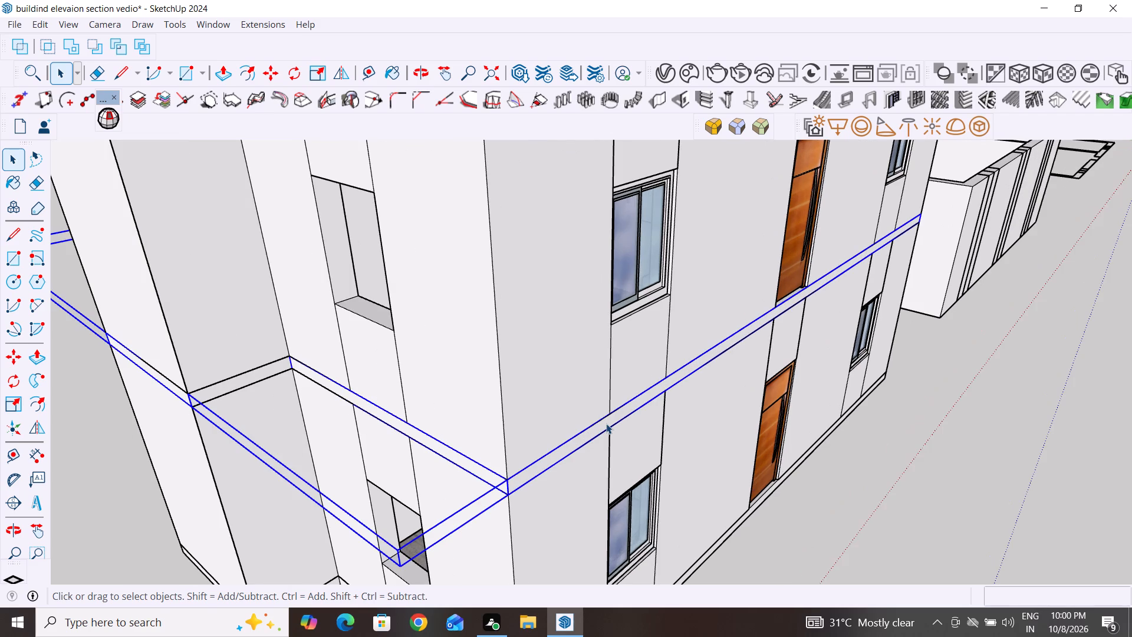
pyautogui.tripleClick(608, 422)
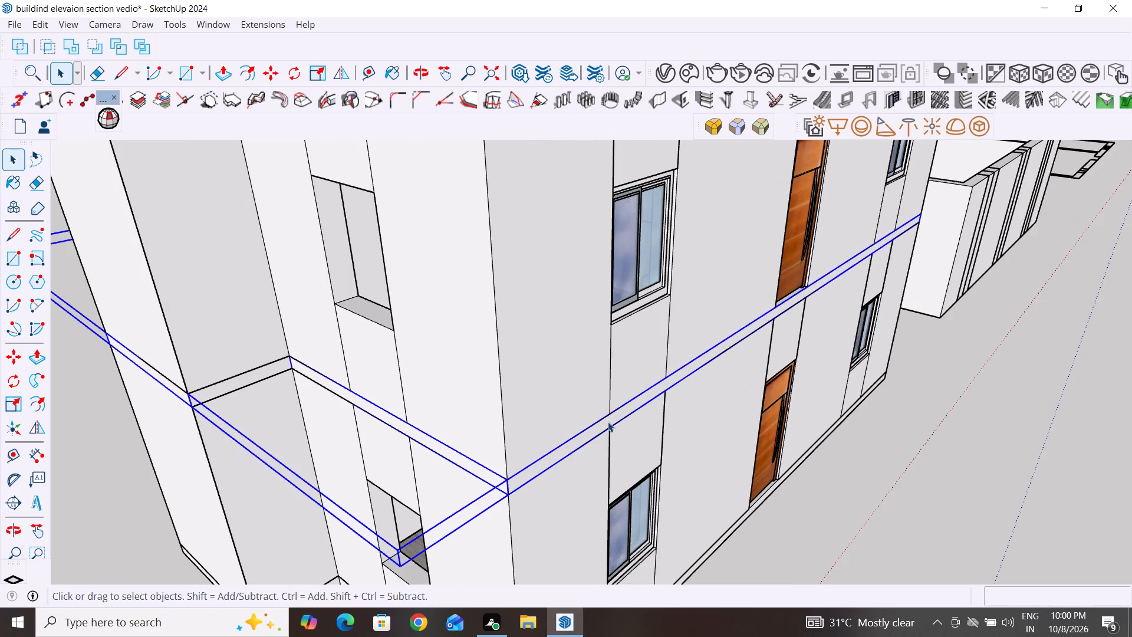
pyautogui.click(608, 422)
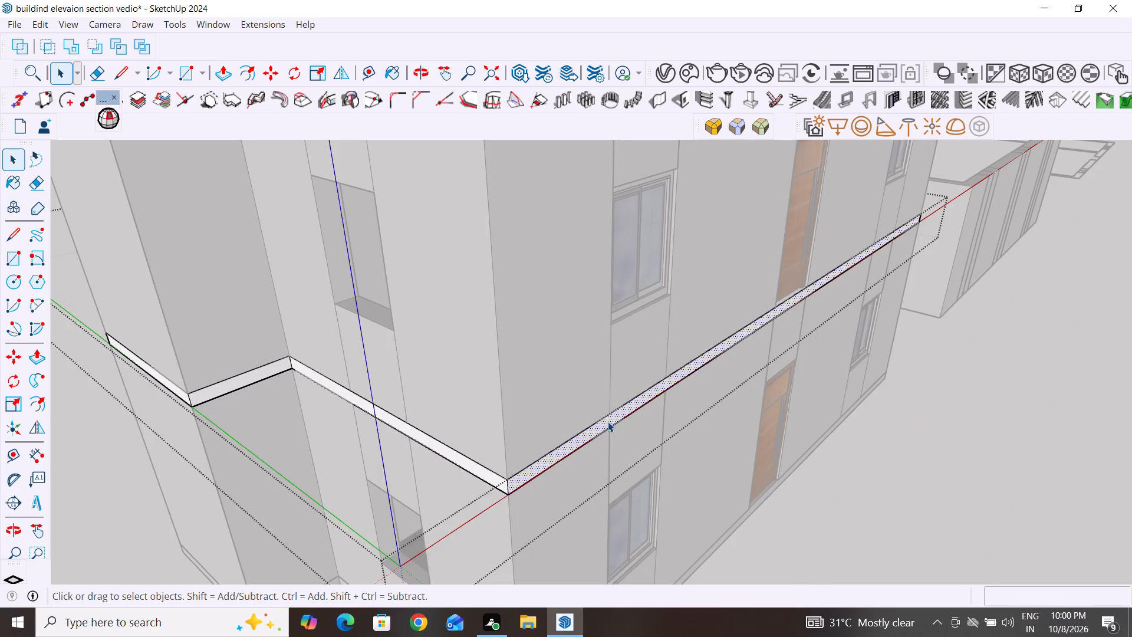
pyautogui.click(224, 78)
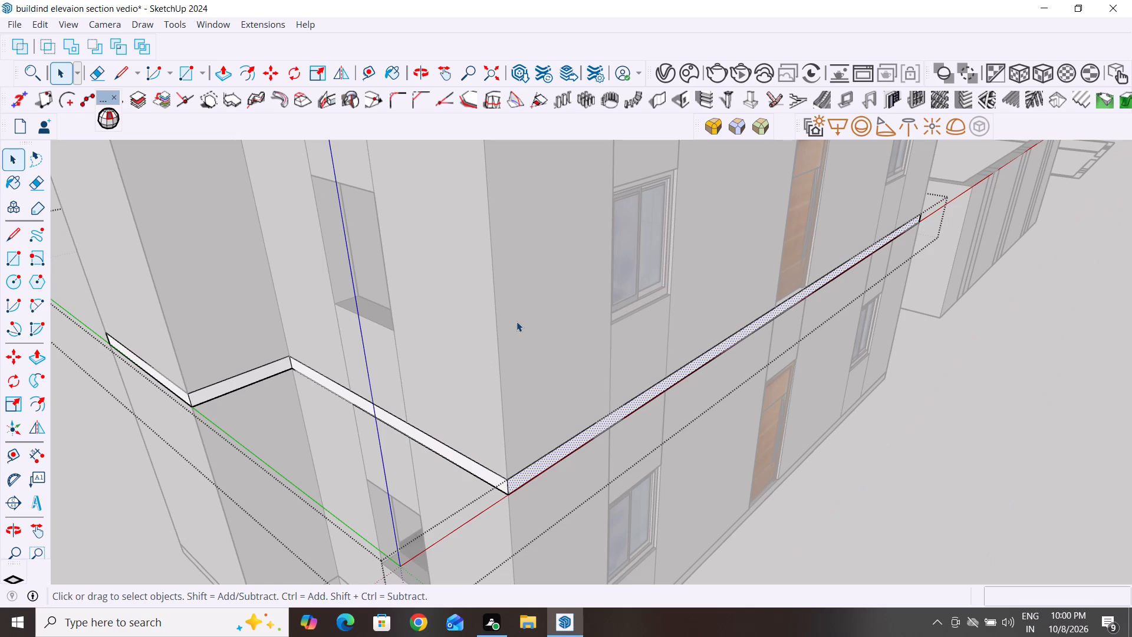
pyautogui.click(223, 73)
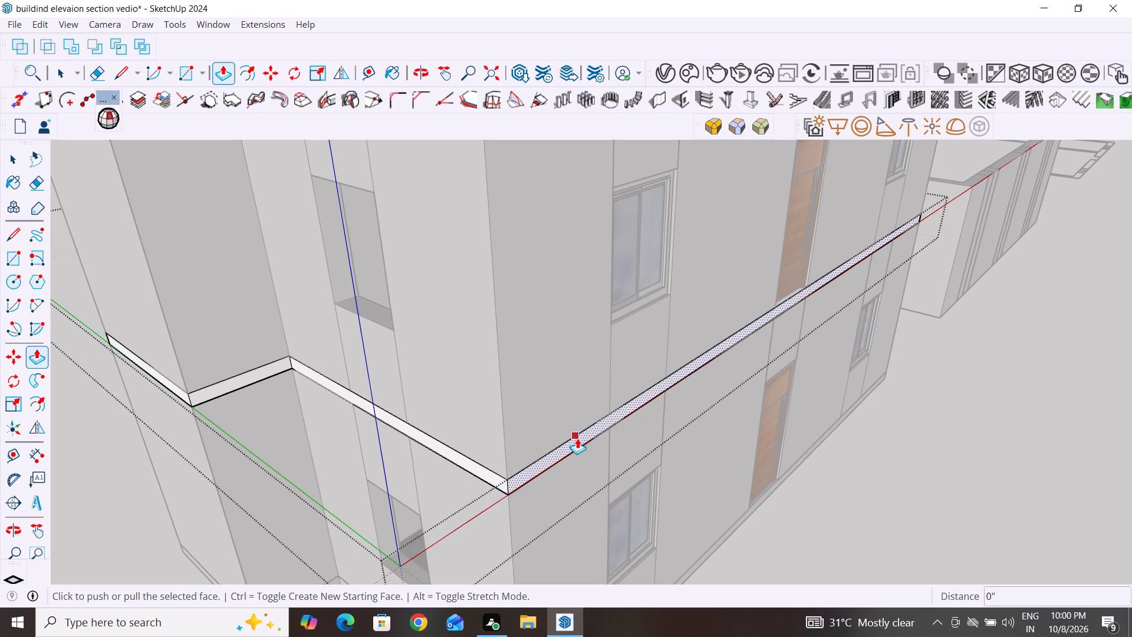
pyautogui.click(577, 438)
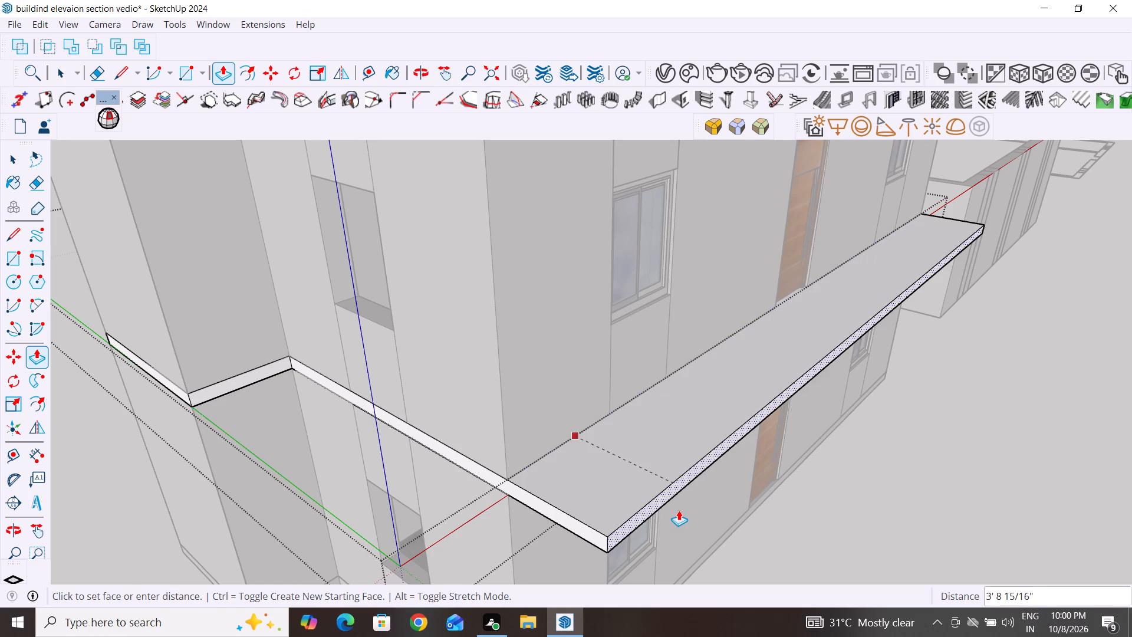
pyautogui.click(679, 511)
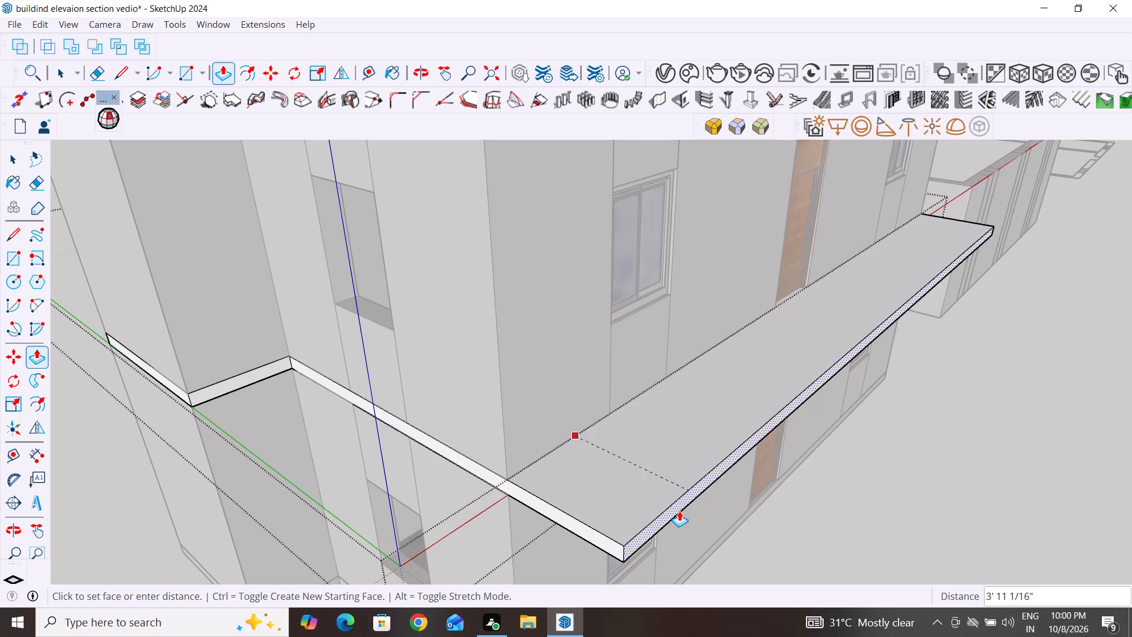
pyautogui.click(18, 159)
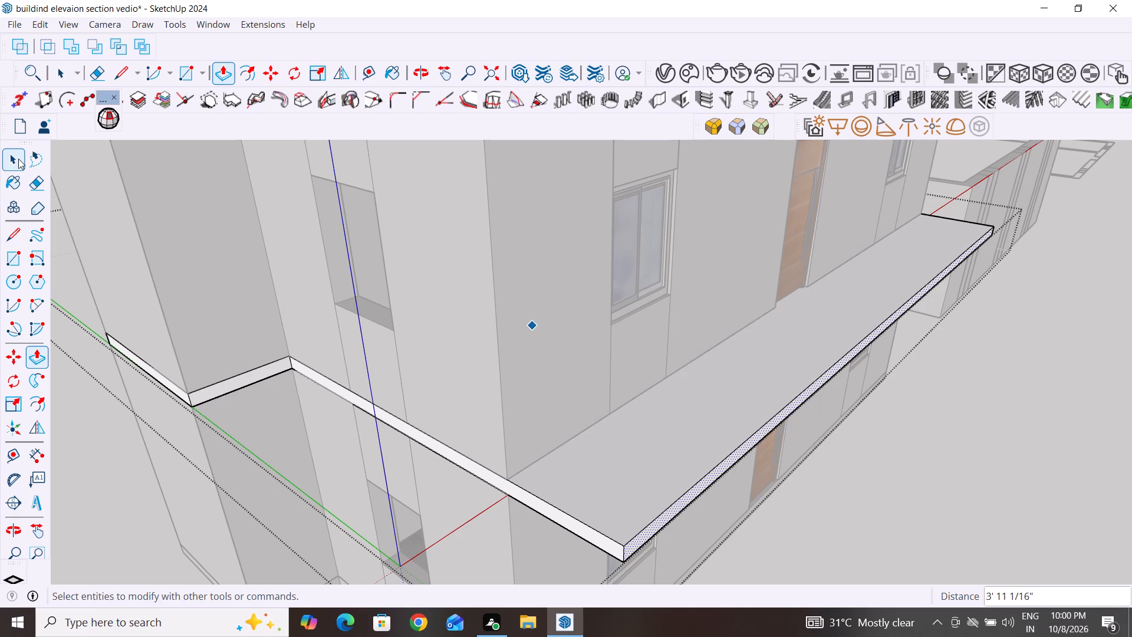
pyautogui.click(122, 484)
# Examine the projecting slab on the building's front elevation and the neighbouring wall model and floor plans from several angles.
pyautogui.scroll(-4, 122, 484)
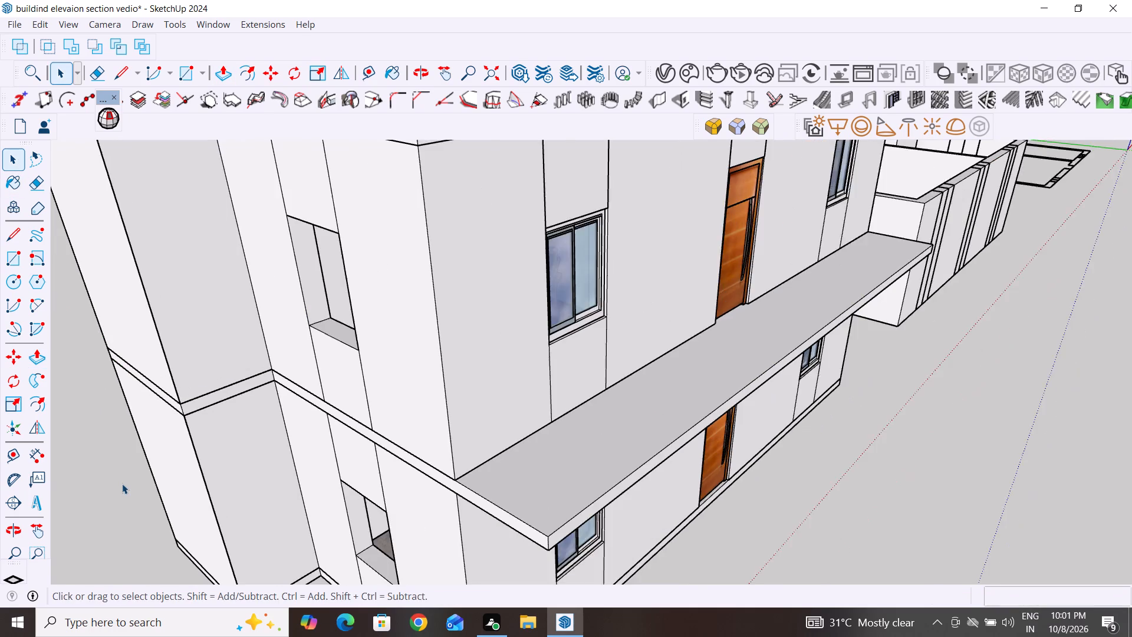
pyautogui.scroll(-10, 122, 484)
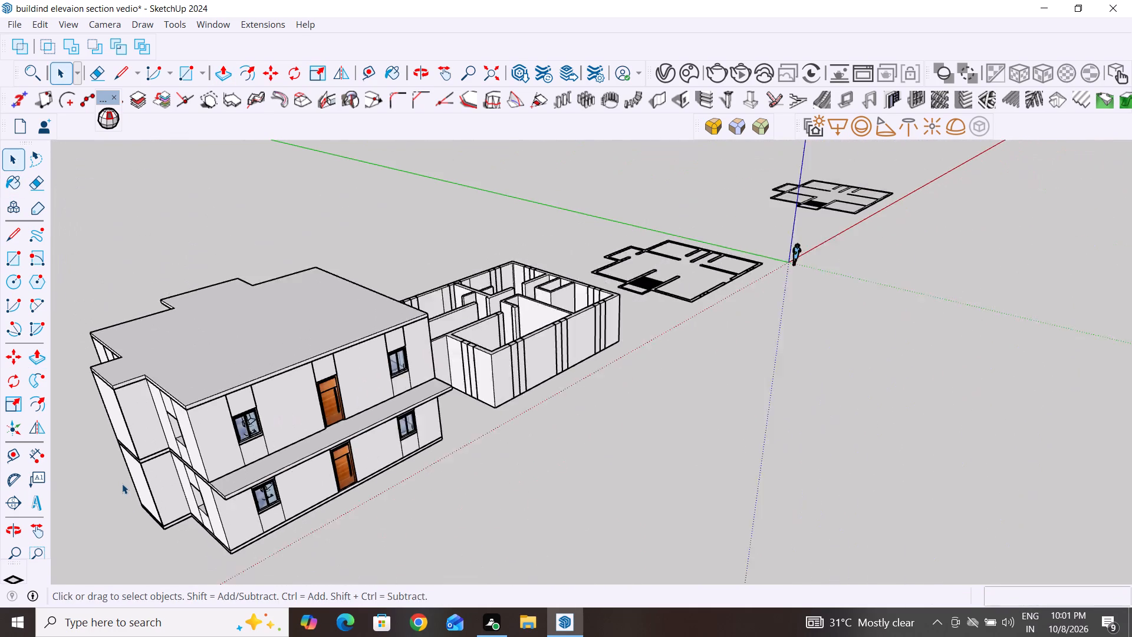
pyautogui.moveTo(547, 448); pyautogui.dragTo(432, 488, button='middle')
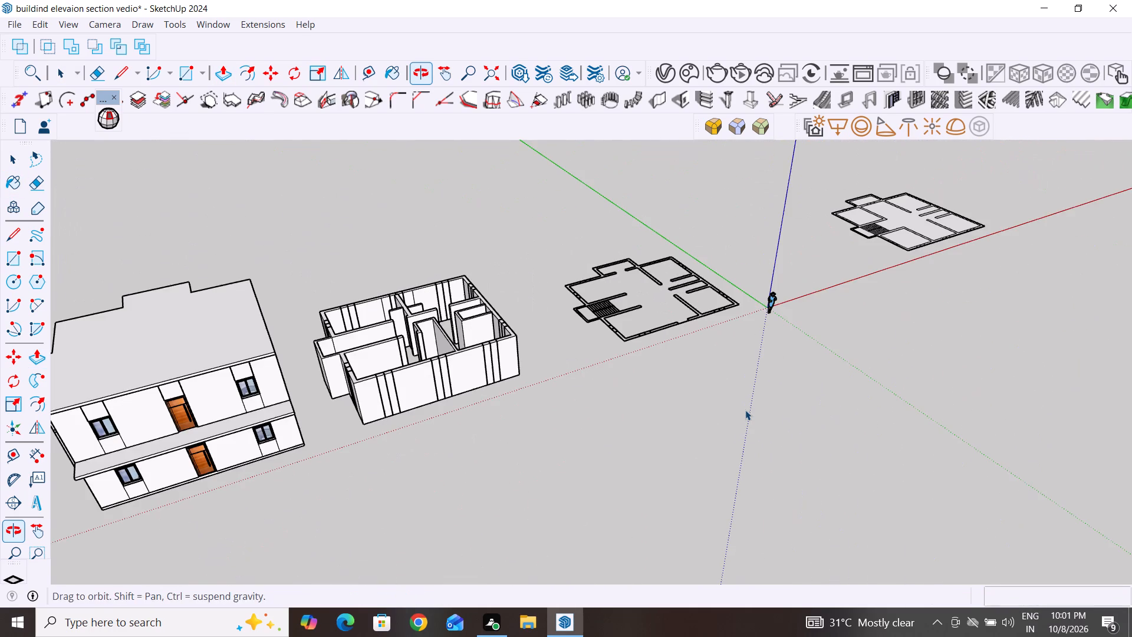
pyautogui.scroll(-6, 745, 410)
pyautogui.moveTo(618, 445); pyautogui.dragTo(484, 436, button='middle')
pyautogui.scroll(6, 335, 354)
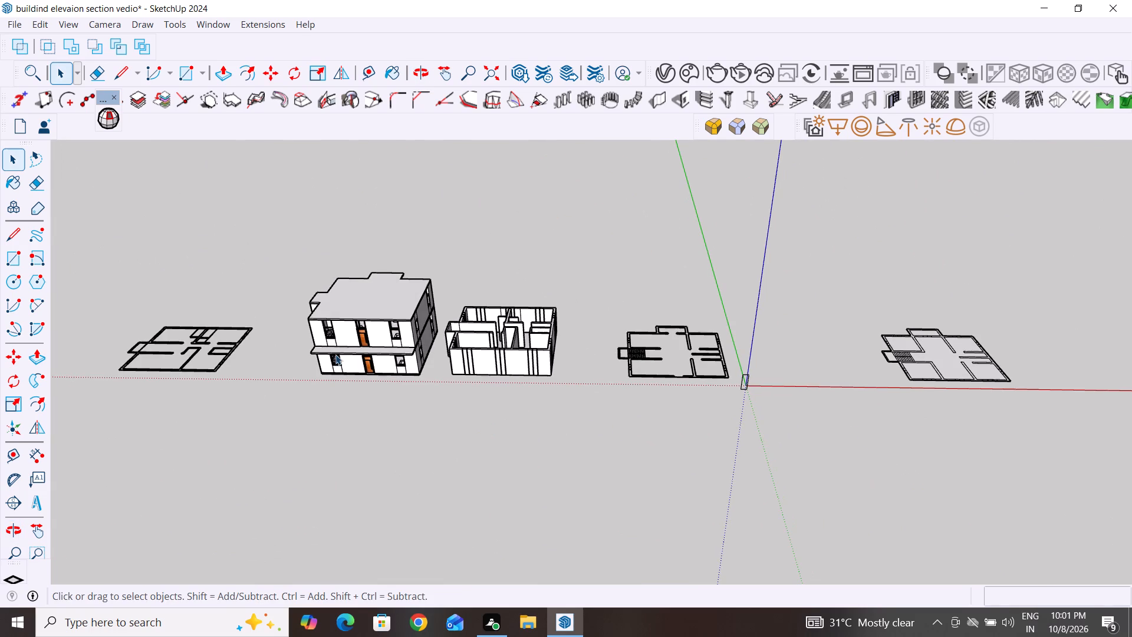
pyautogui.scroll(7, 335, 354)
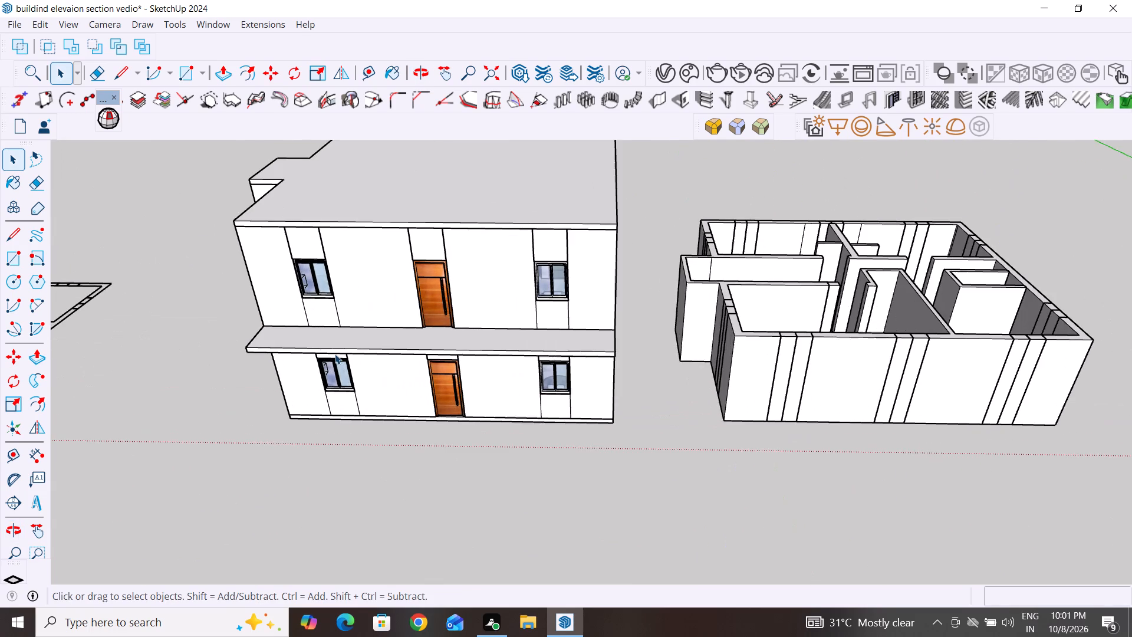
pyautogui.scroll(1, 335, 354)
pyautogui.moveTo(350, 419); pyautogui.dragTo(379, 323, button='middle')
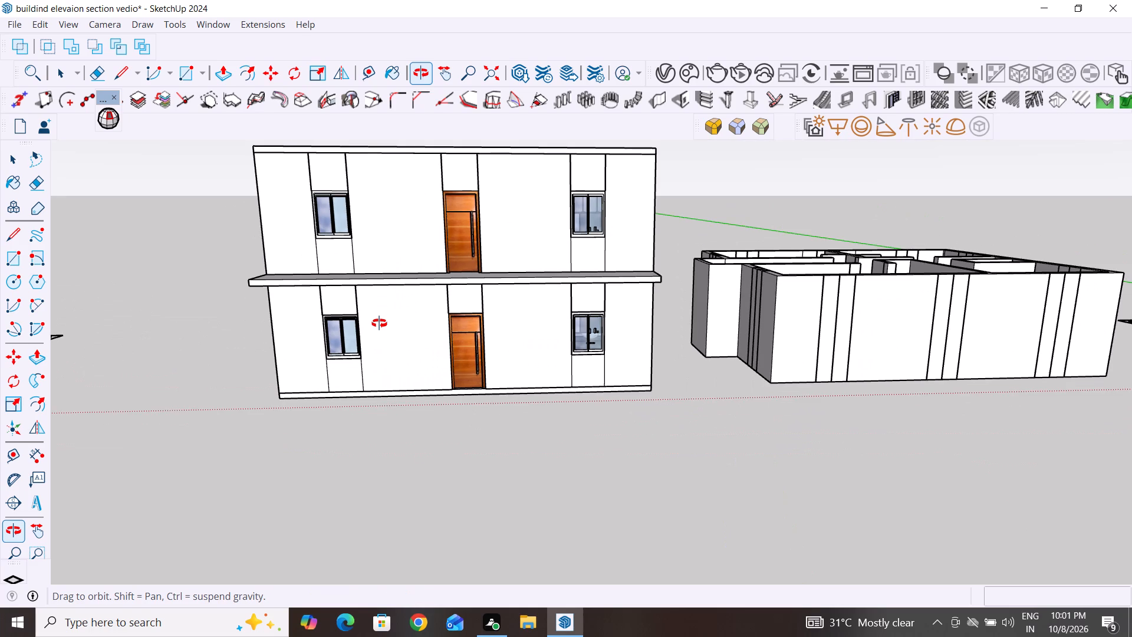
pyautogui.scroll(-4, 417, 448)
pyautogui.moveTo(575, 348); pyautogui.dragTo(453, 322, button='middle')
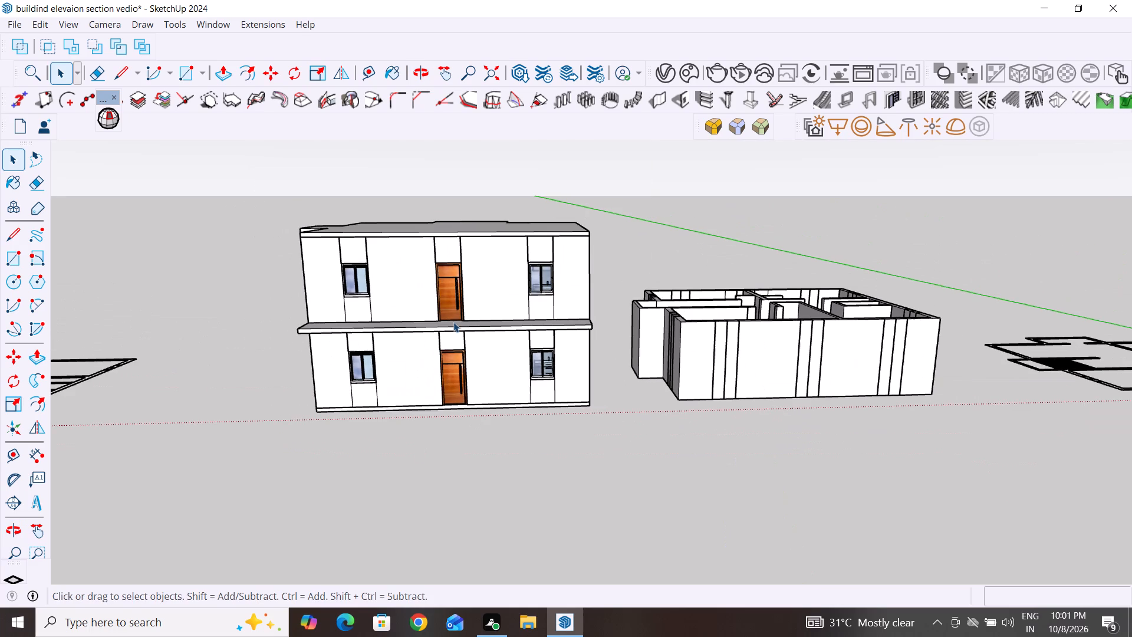
pyautogui.moveTo(453, 322); pyautogui.dragTo(473, 339, button='middle')
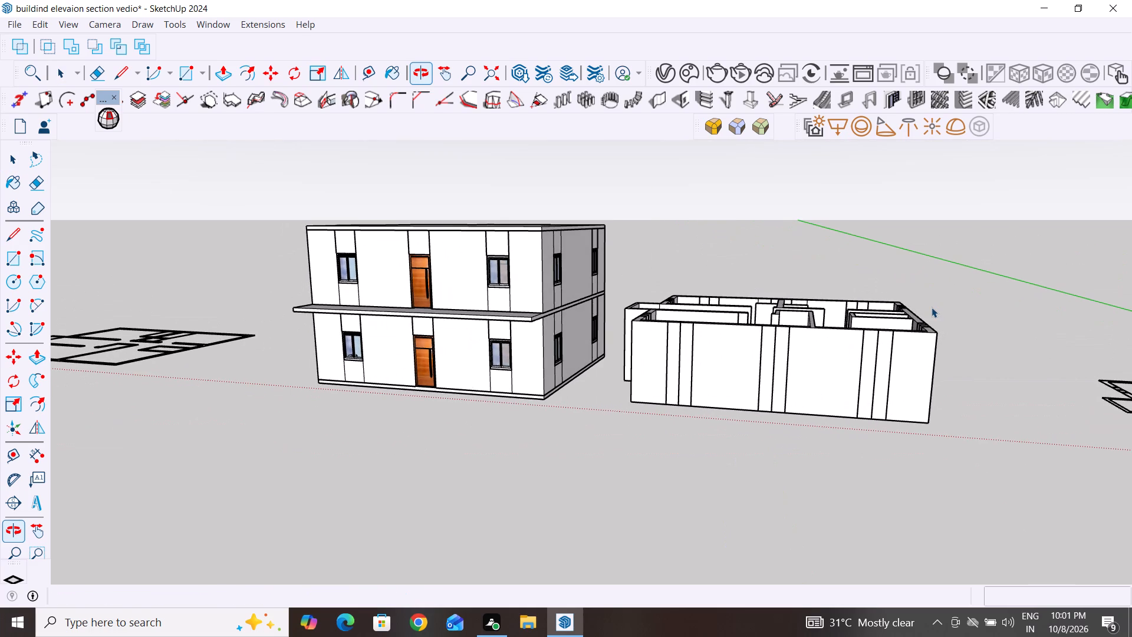
# Hide the roofless single-storey wall model standing beside the two-storey building.
pyautogui.moveTo(972, 262); pyautogui.dragTo(615, 460)
pyautogui.rightClick(711, 376)
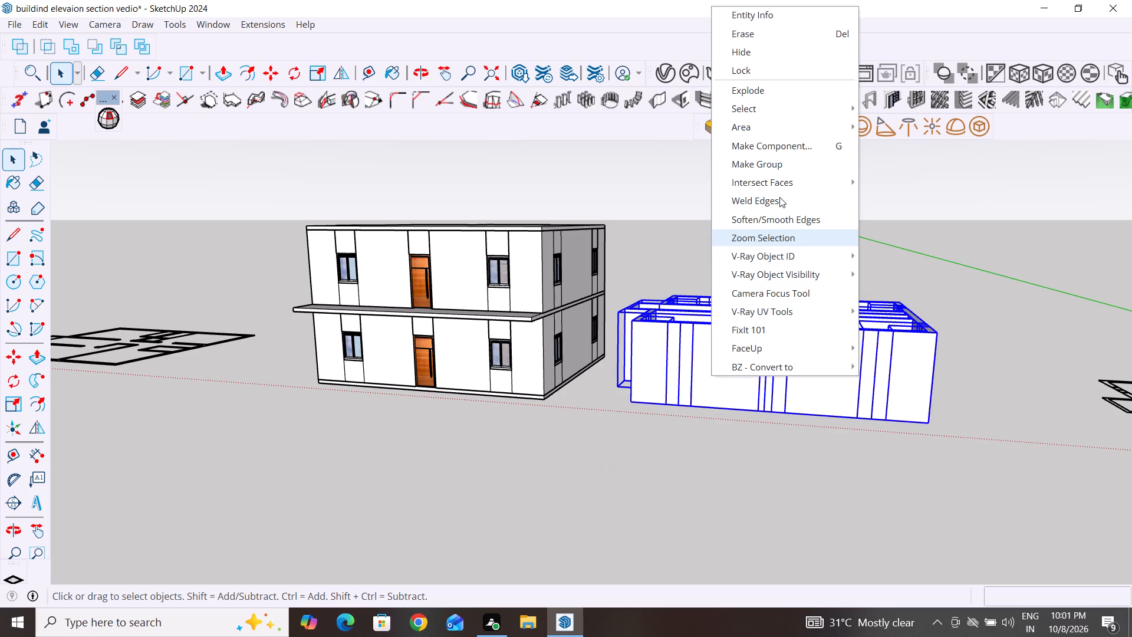
pyautogui.click(775, 57)
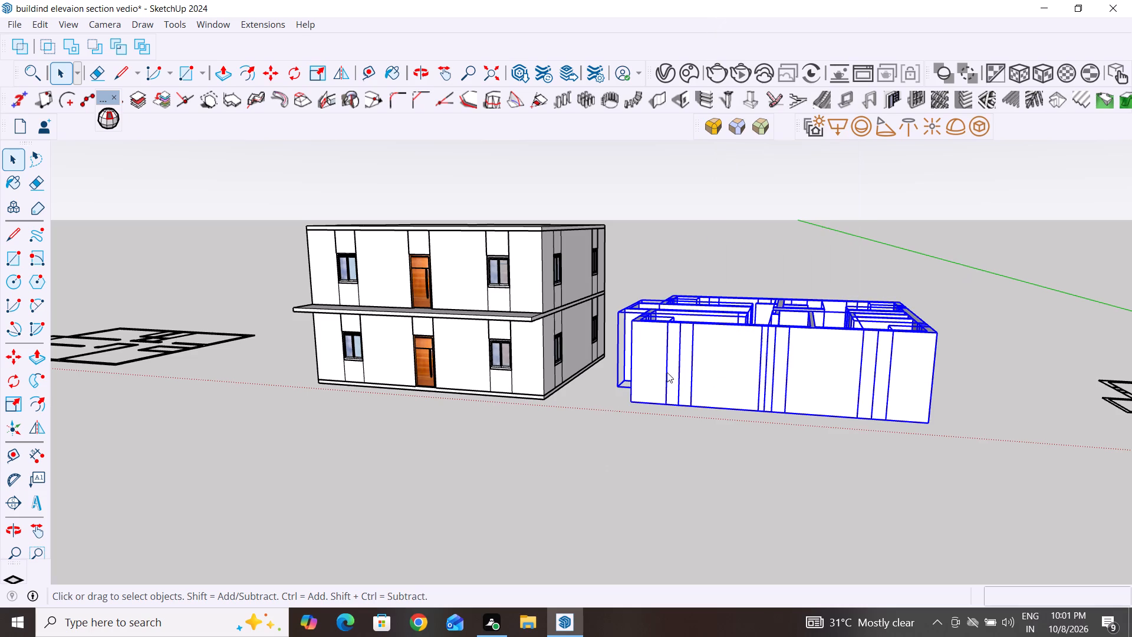
# Hide the flat floor plan group lying on the other side of the two-storey building.
pyautogui.moveTo(232, 289); pyautogui.dragTo(232, 297)
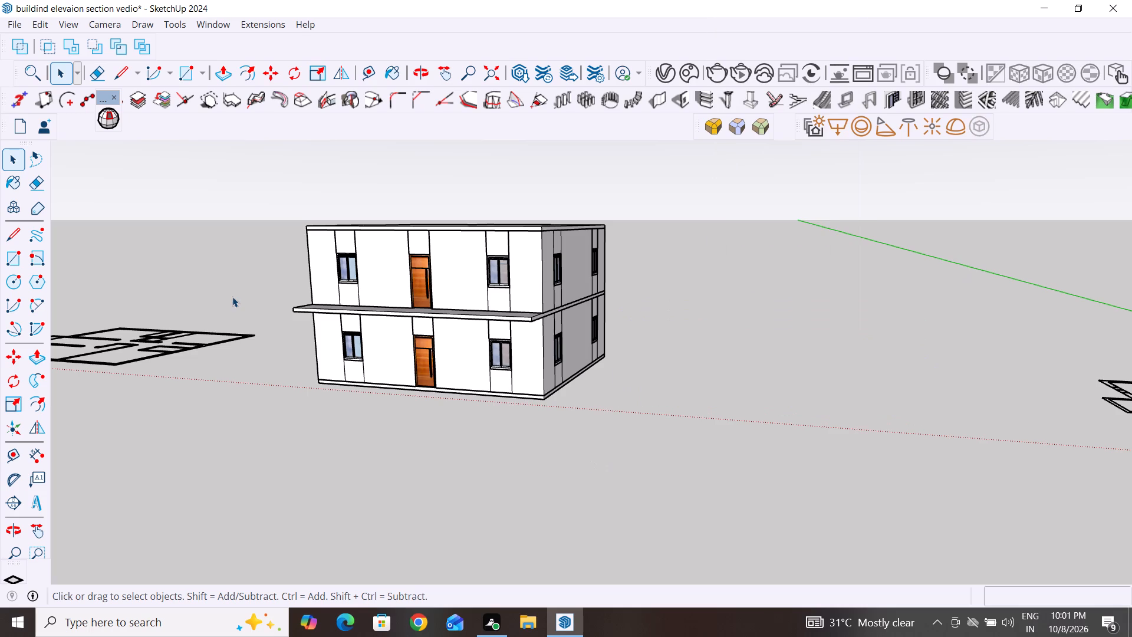
pyautogui.moveTo(232, 297); pyautogui.dragTo(77, 417)
pyautogui.rightClick(119, 364)
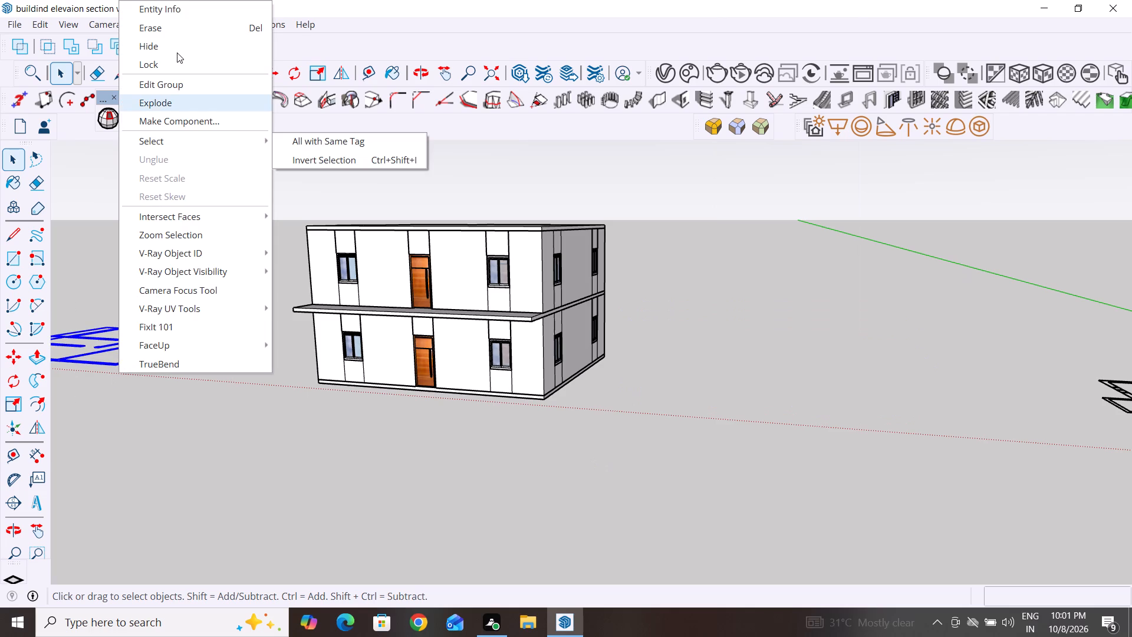
pyautogui.click(177, 52)
pyautogui.scroll(-4, 482, 452)
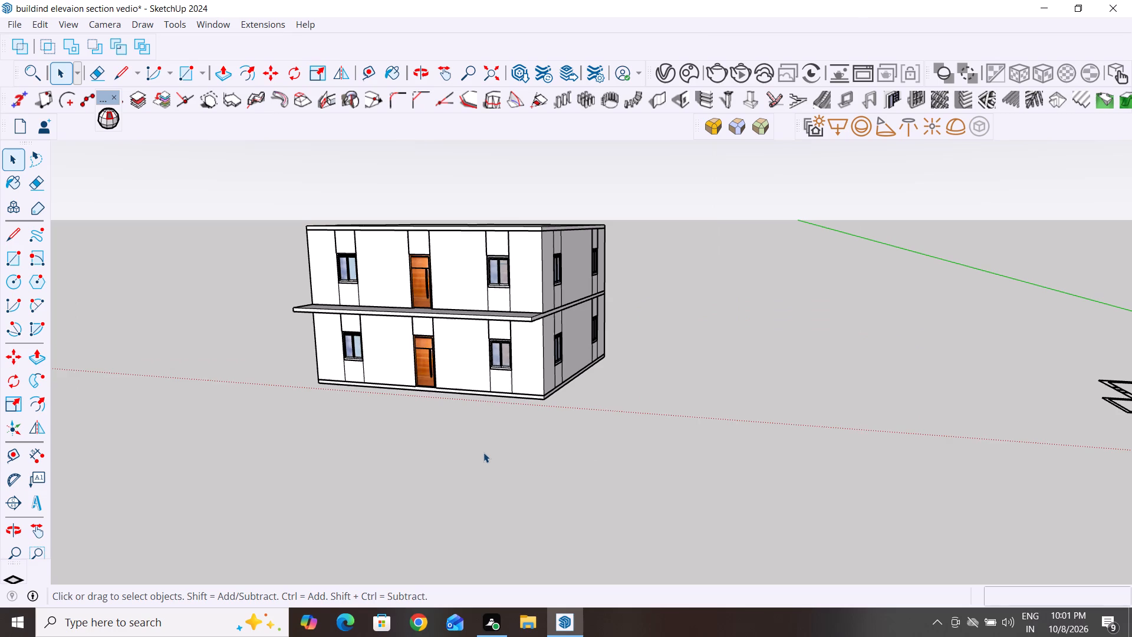
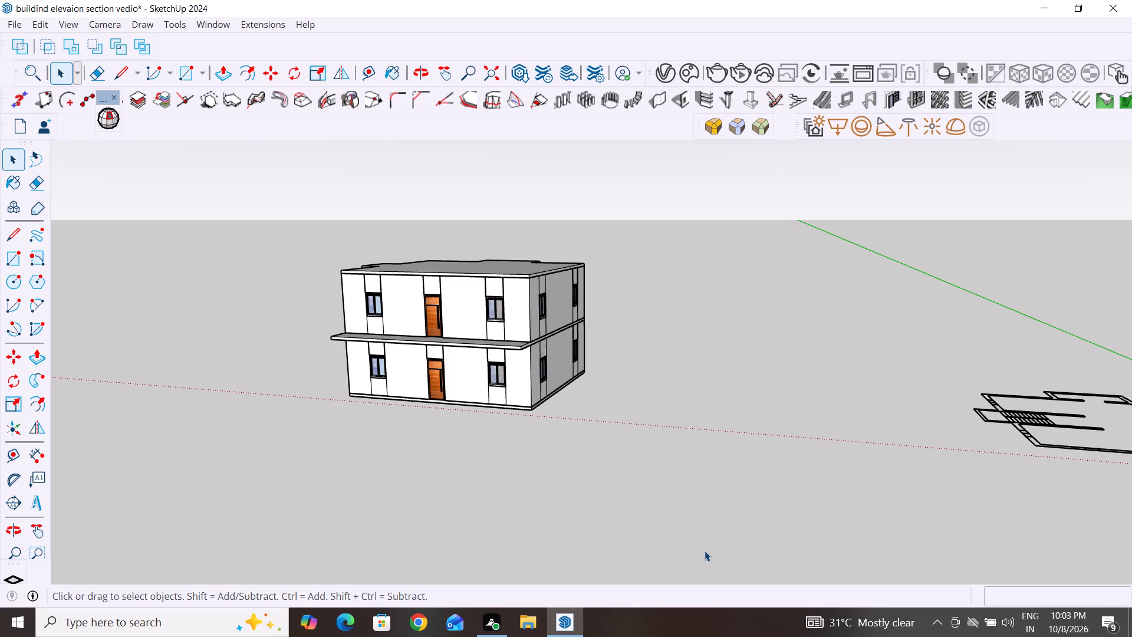
# Hide the roof slab group covering the upper storey of the two-storey building.
pyautogui.scroll(4, 384, 313)
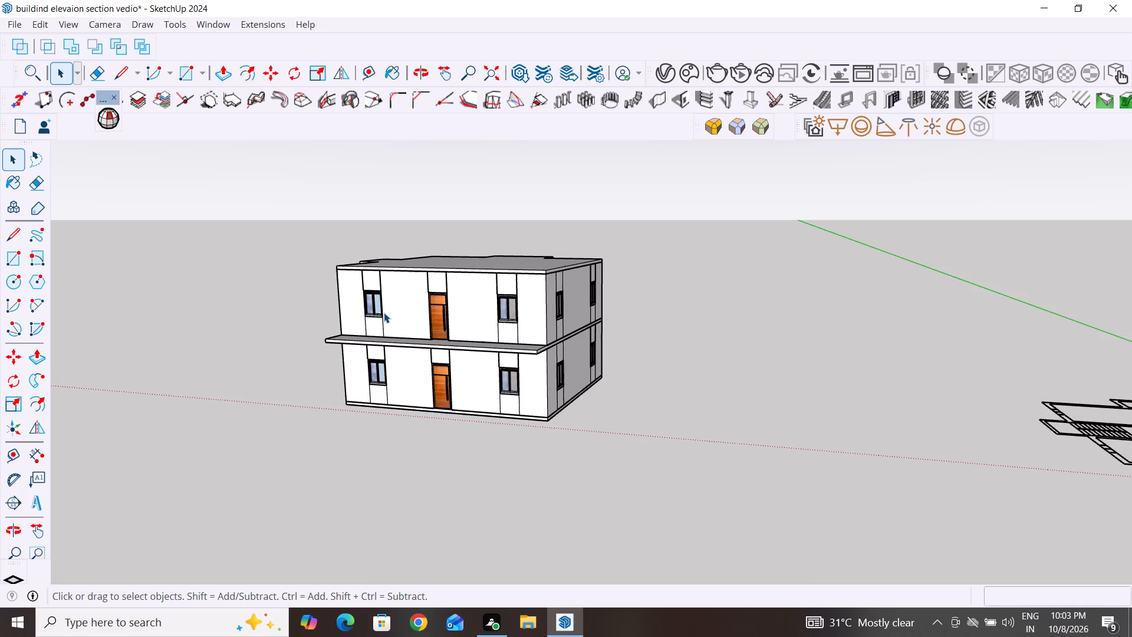
pyautogui.scroll(3, 384, 313)
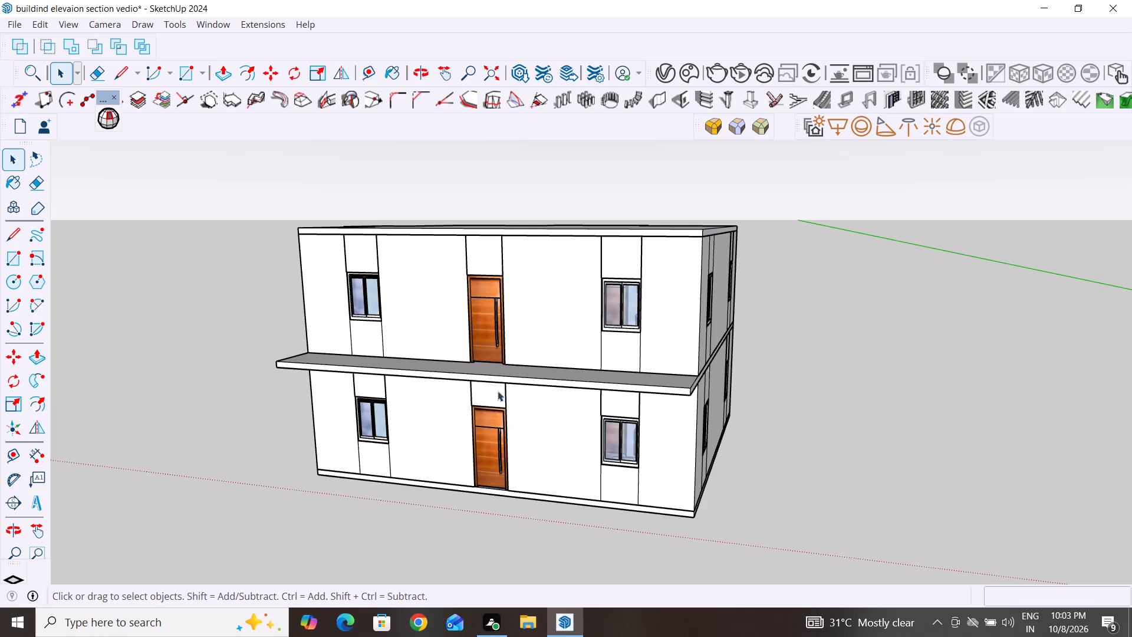
pyautogui.moveTo(538, 454); pyautogui.dragTo(561, 544, button='middle')
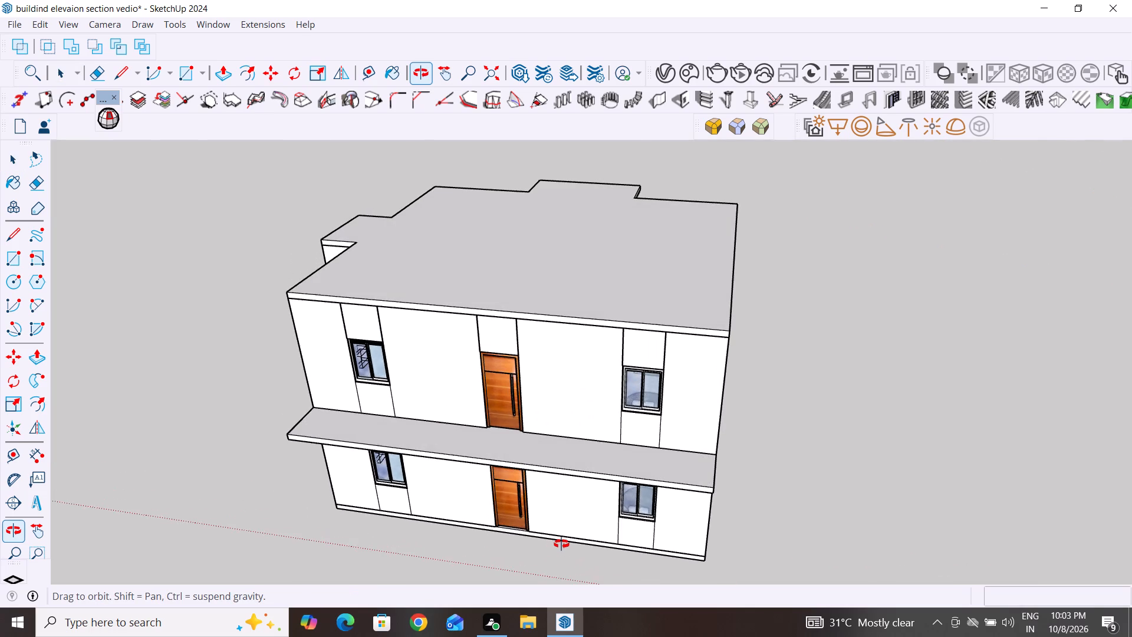
pyautogui.moveTo(561, 544); pyautogui.dragTo(634, 562, button='middle')
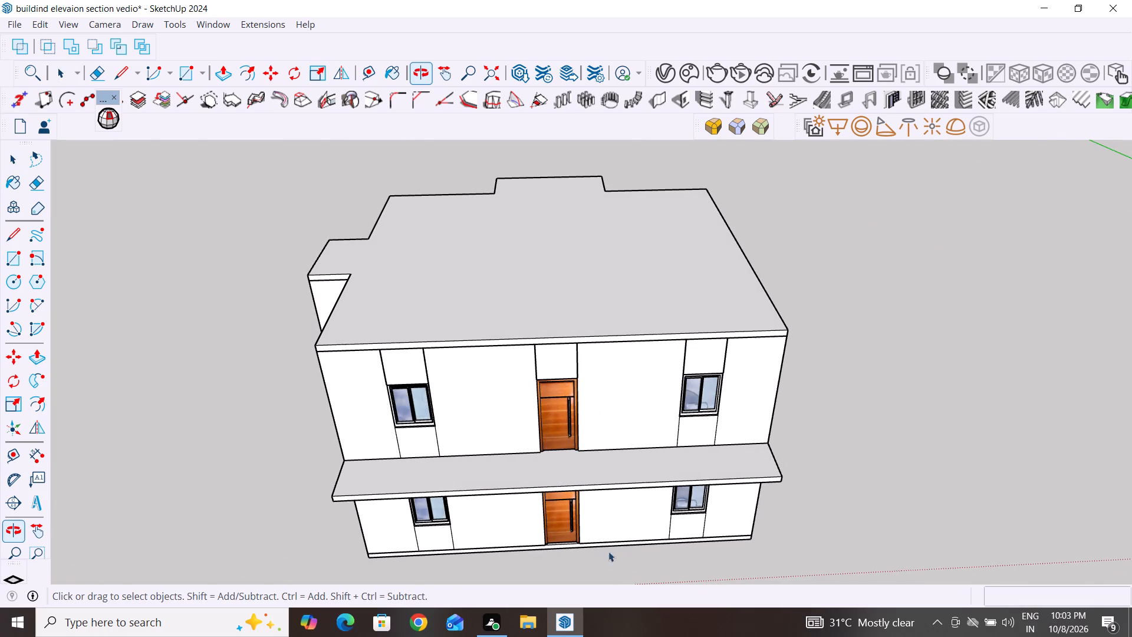
pyautogui.click(515, 425)
pyautogui.click(511, 328)
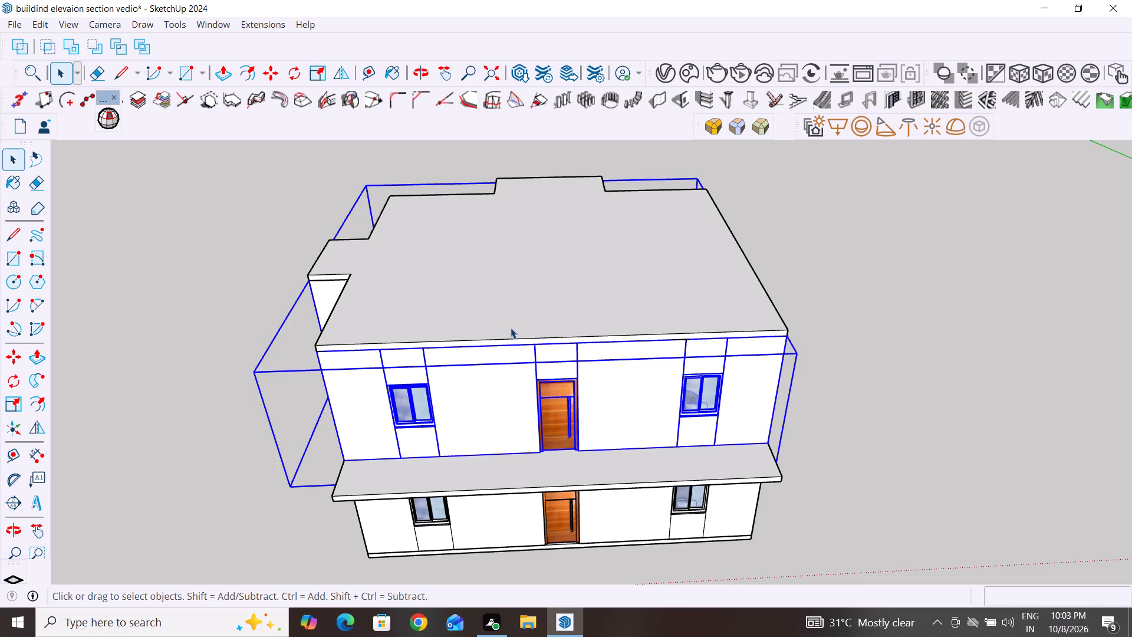
pyautogui.rightClick(511, 328)
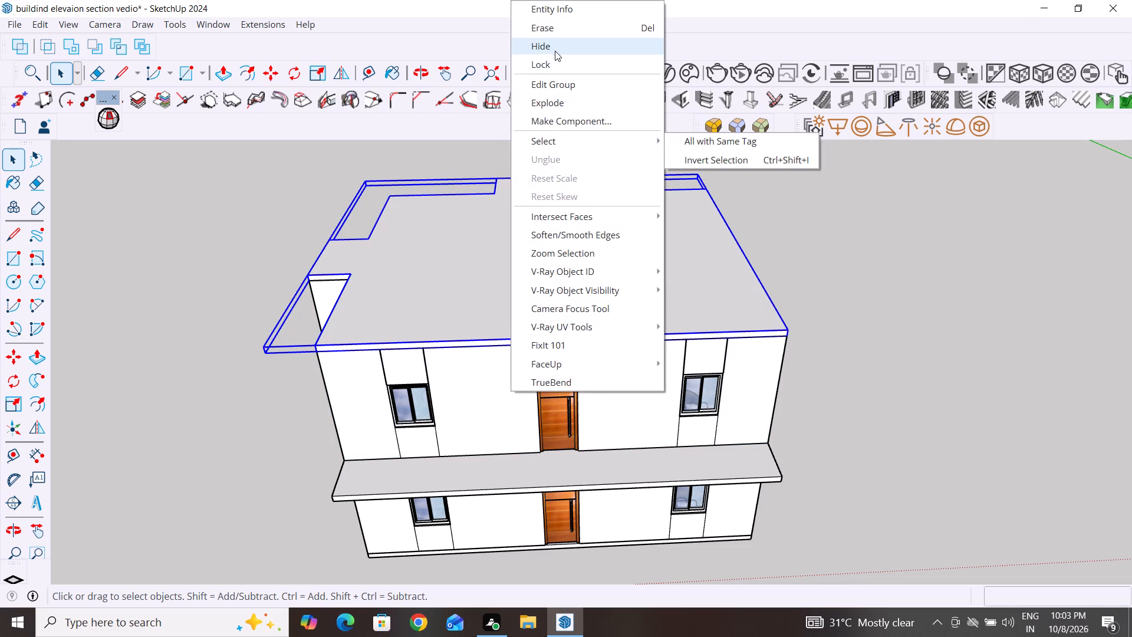
pyautogui.click(552, 47)
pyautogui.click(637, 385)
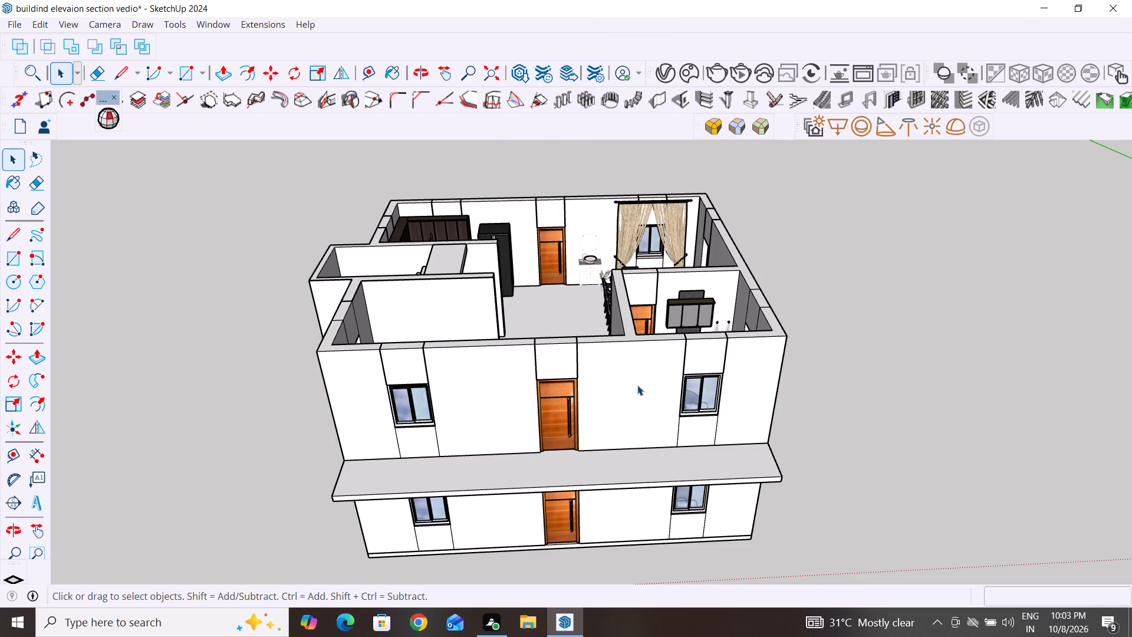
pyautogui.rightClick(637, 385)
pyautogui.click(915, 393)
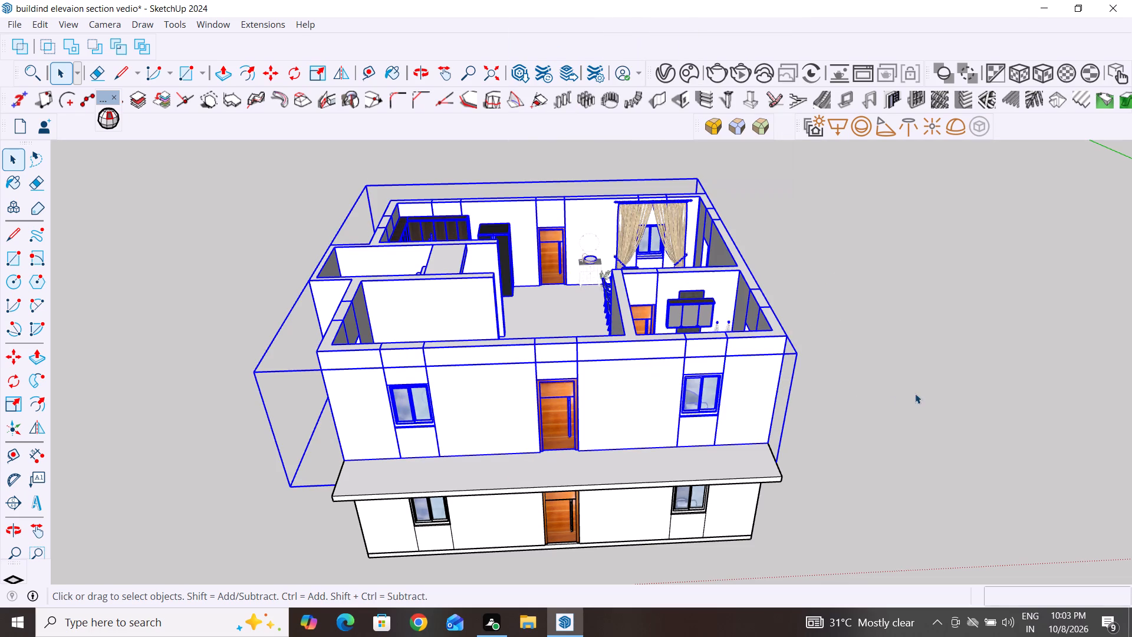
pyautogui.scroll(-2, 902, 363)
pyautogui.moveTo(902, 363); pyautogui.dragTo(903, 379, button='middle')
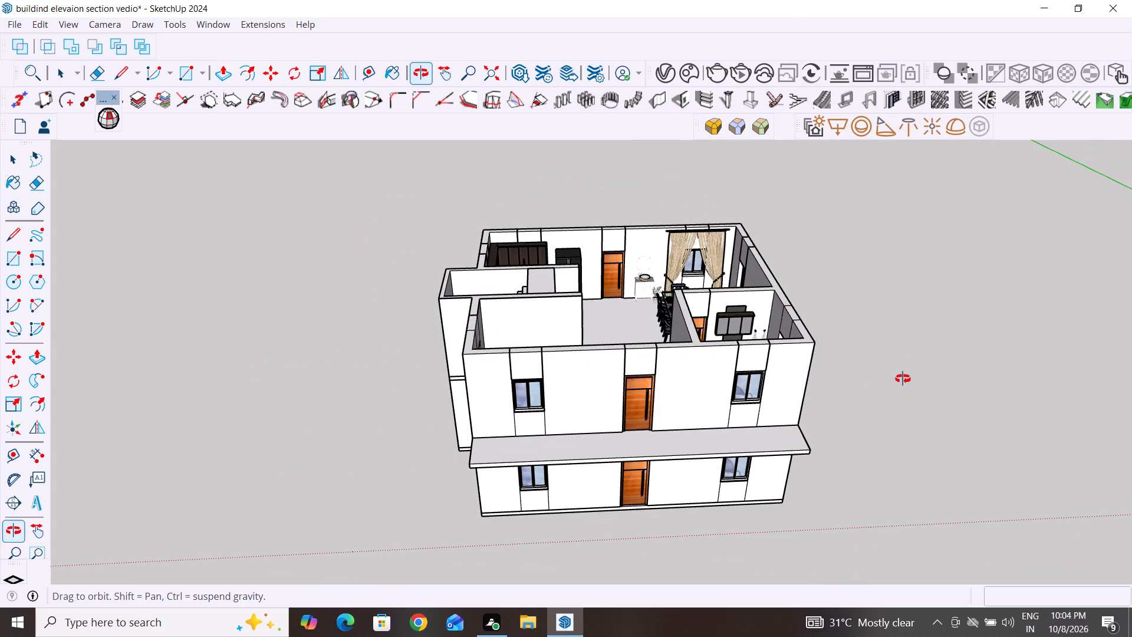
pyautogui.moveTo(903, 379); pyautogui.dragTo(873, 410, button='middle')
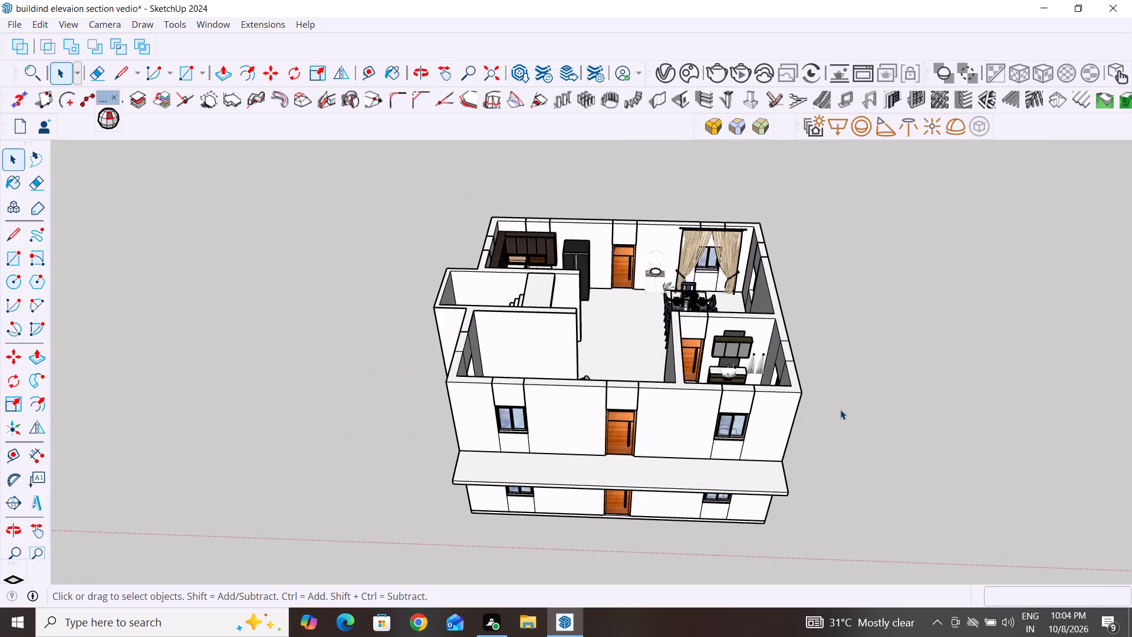
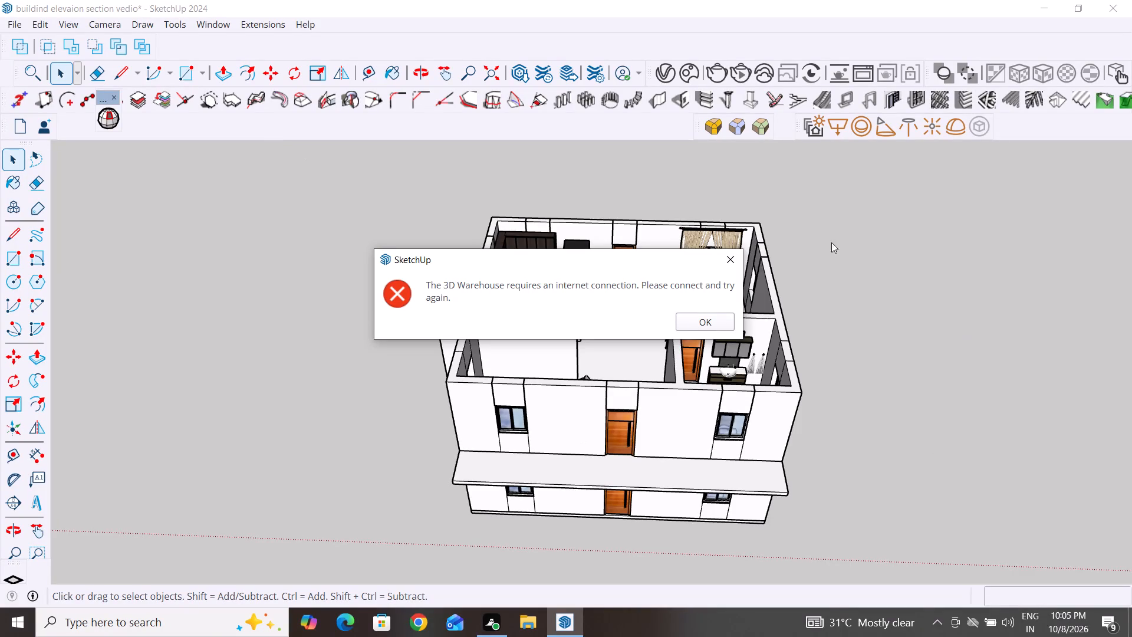
# Dismiss the 3D Warehouse connection error to return to the two-storey building model.
pyautogui.click(718, 321)
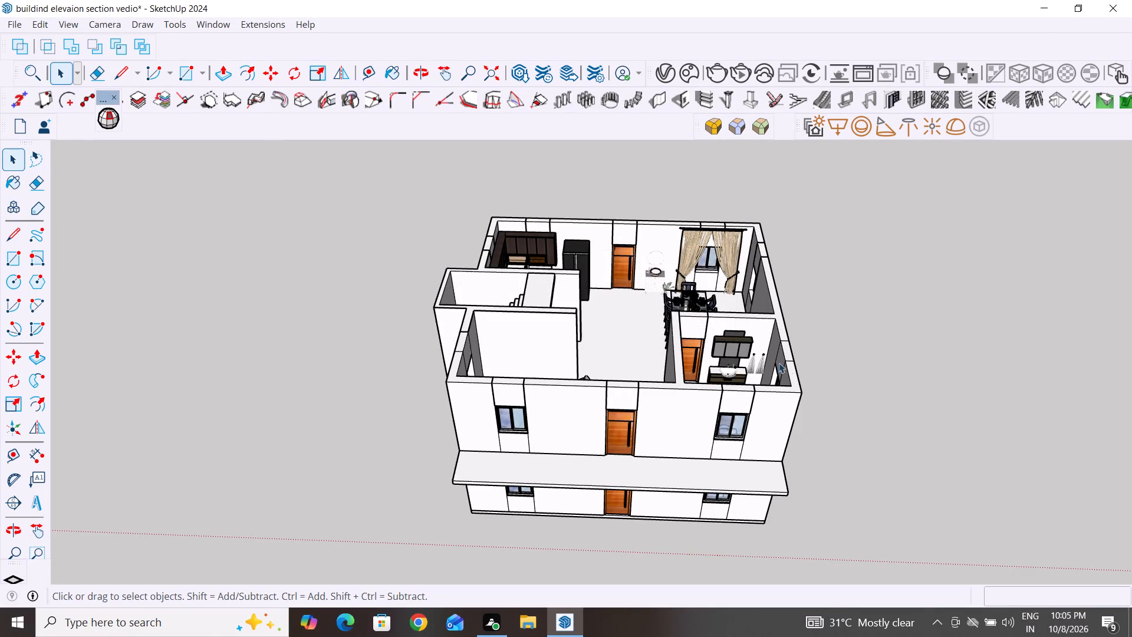
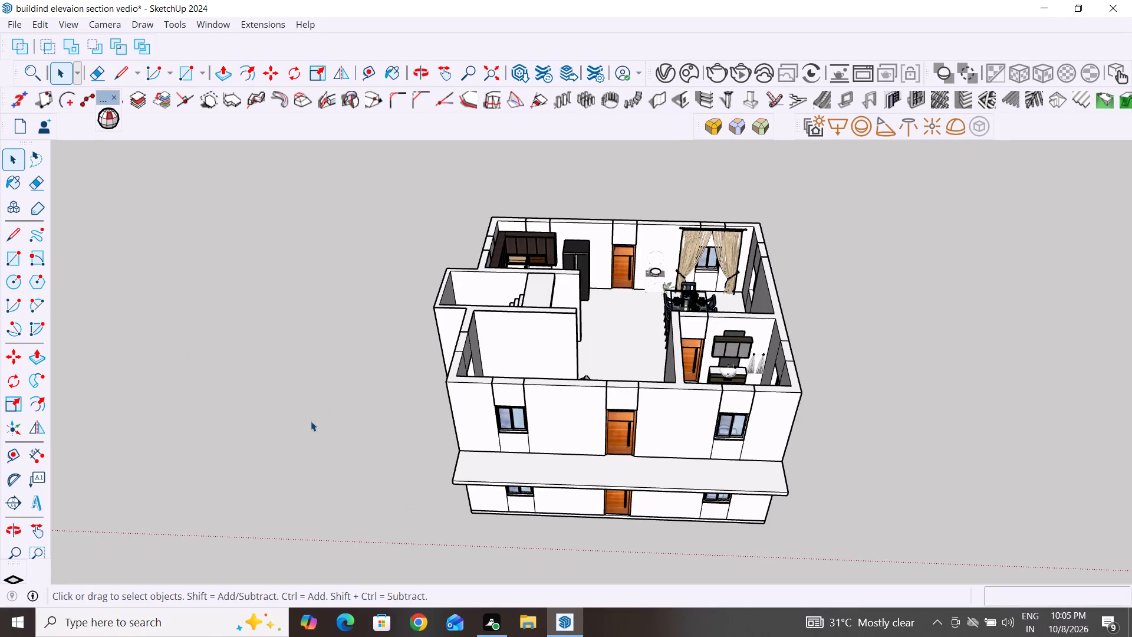
# Examine the two-storey building from several sides, checking the exposed upper-storey rooms, the side walls and the projecting front slab.
pyautogui.scroll(-1, 311, 421)
pyautogui.moveTo(818, 306); pyautogui.dragTo(819, 393, button='middle')
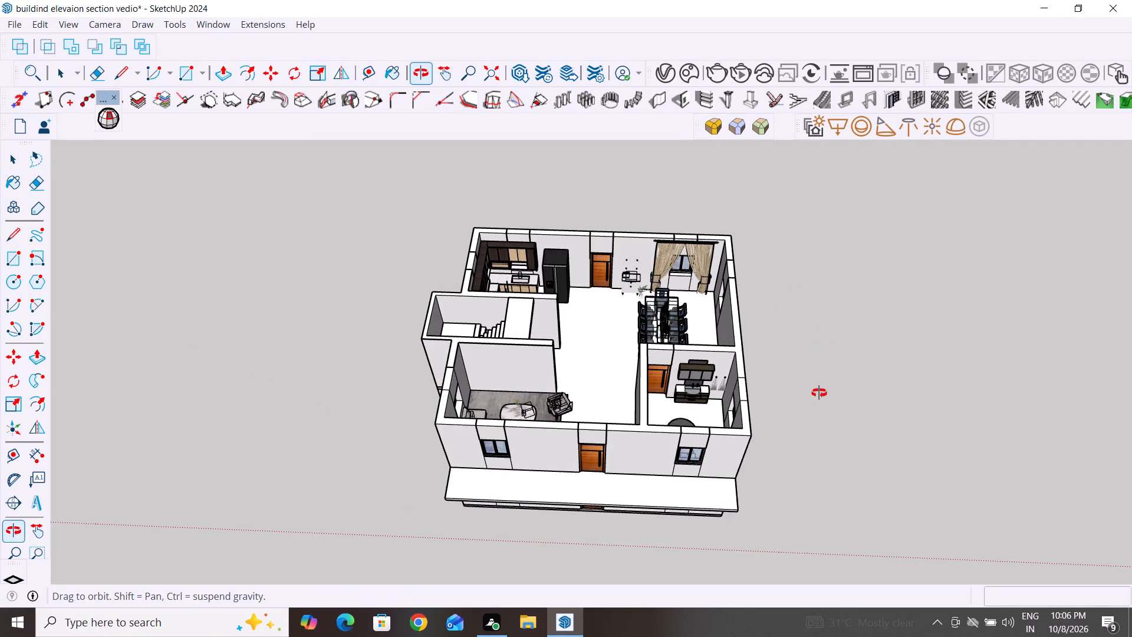
pyautogui.moveTo(819, 393); pyautogui.dragTo(666, 293, button='middle')
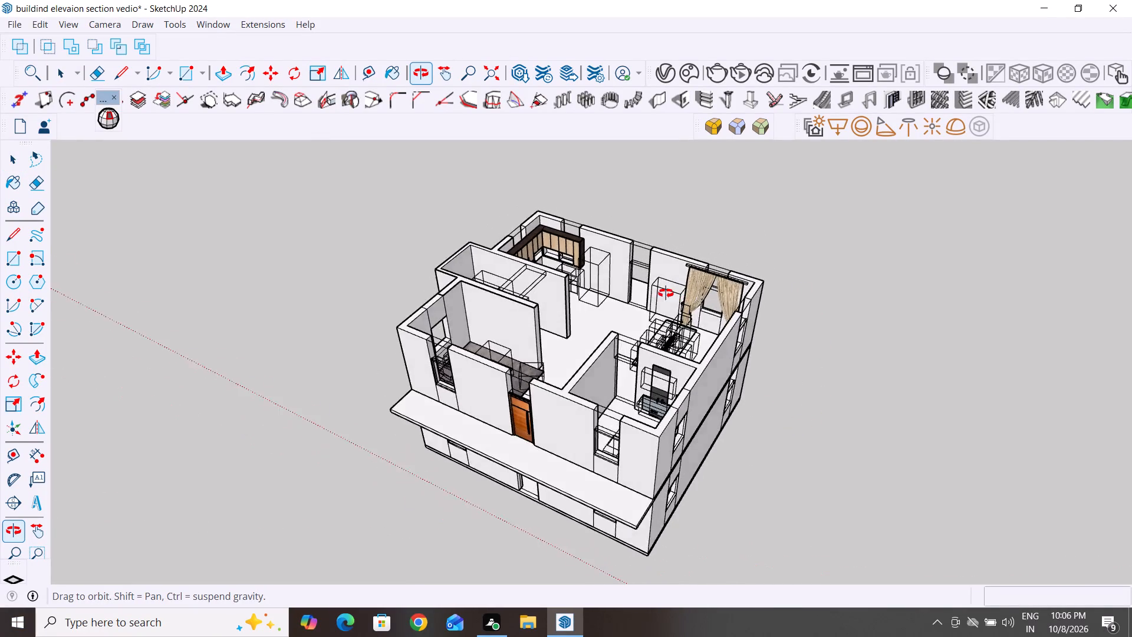
pyautogui.moveTo(666, 293); pyautogui.dragTo(540, 234, button='middle')
pyautogui.scroll(-5, 548, 389)
pyautogui.moveTo(539, 264); pyautogui.dragTo(554, 232, button='middle')
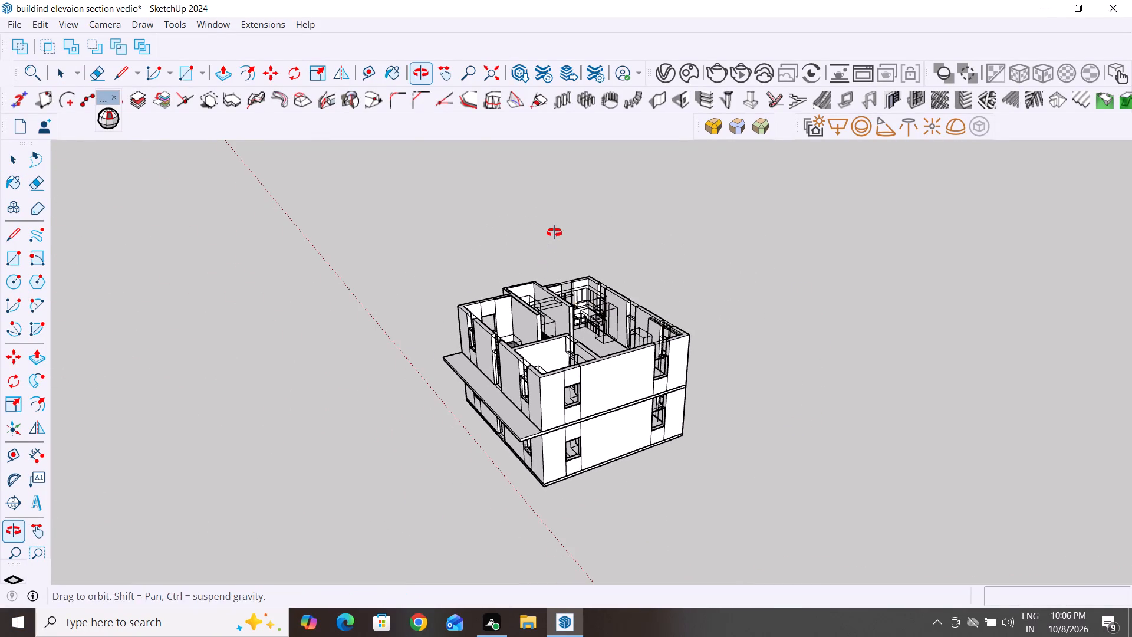
pyautogui.moveTo(554, 232); pyautogui.dragTo(558, 212, button='middle')
pyautogui.scroll(4, 568, 229)
pyautogui.scroll(-2, 571, 229)
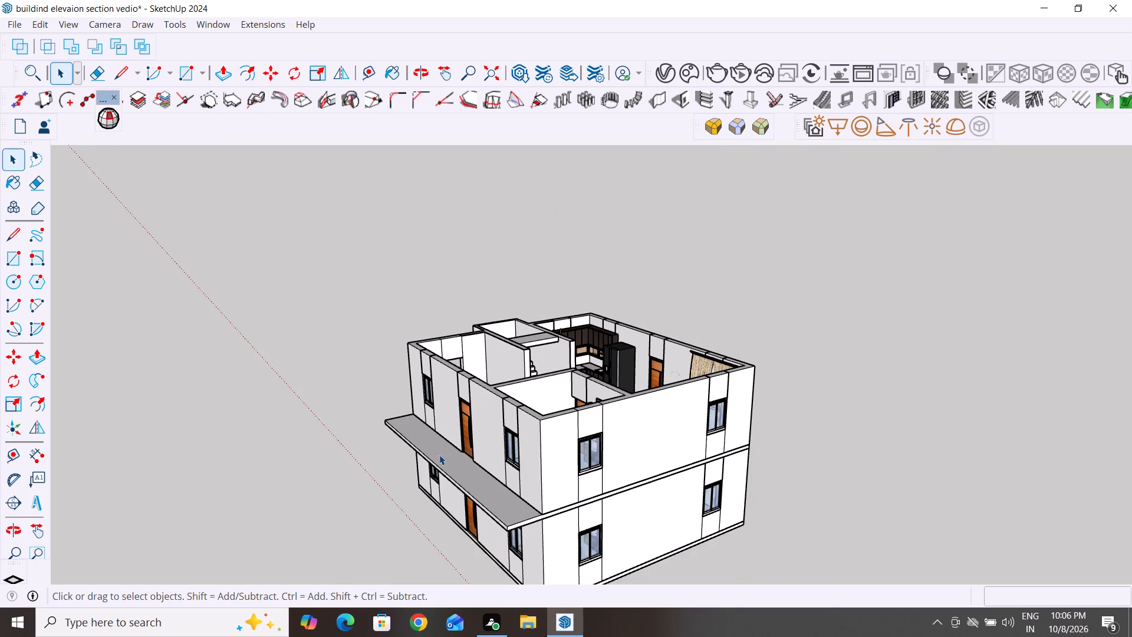
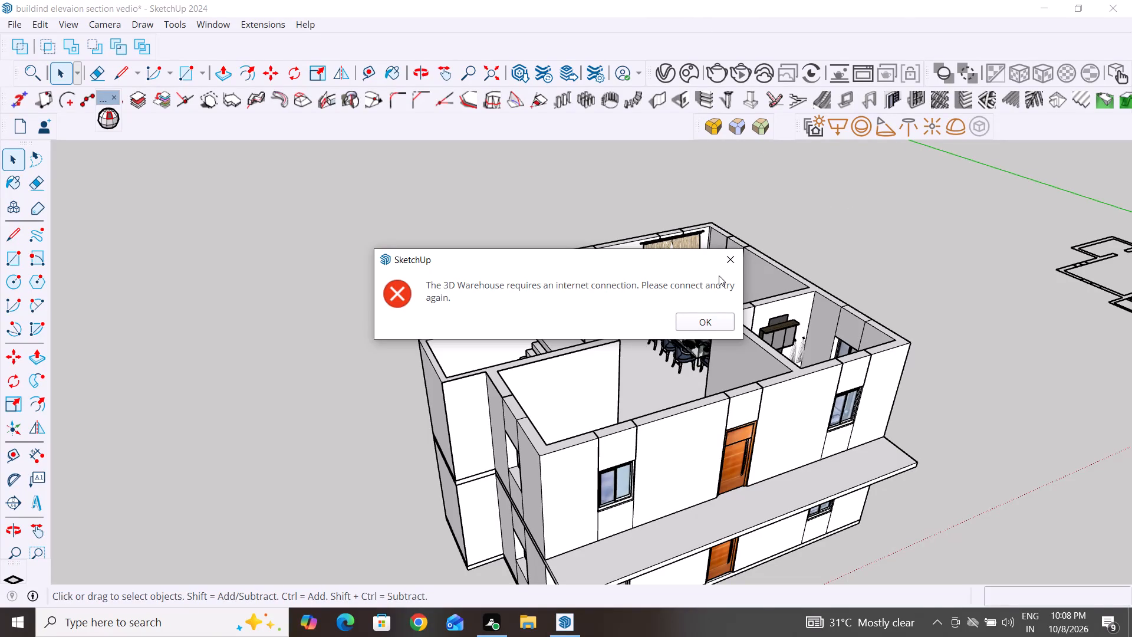
# Open the 3D Warehouse again and search its models for "bed".
pyautogui.click(736, 259)
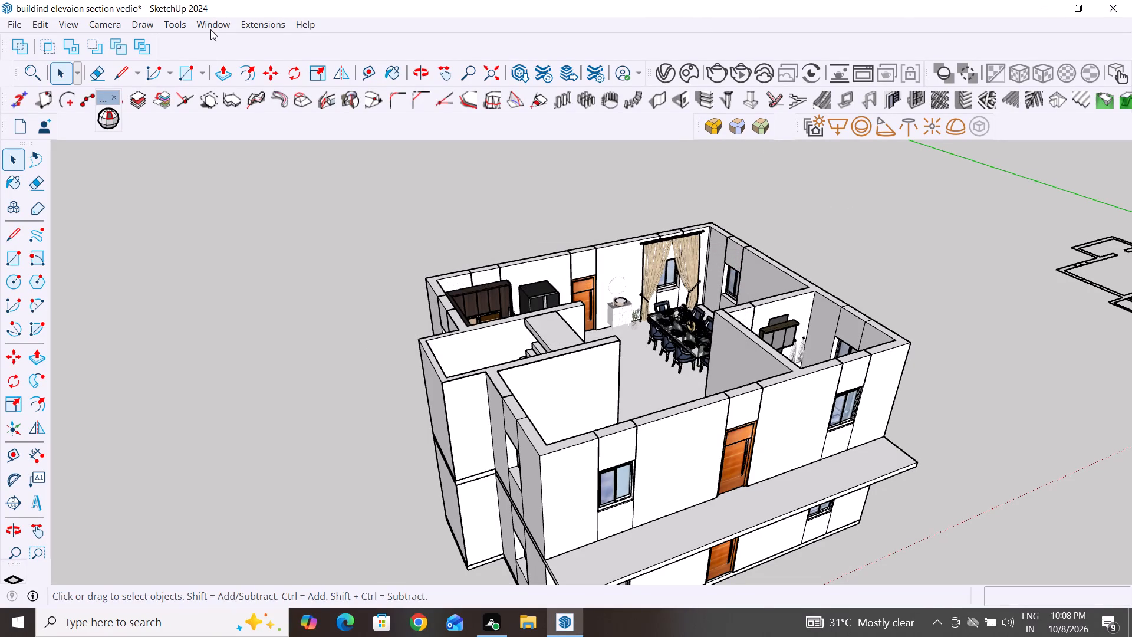
pyautogui.click(221, 25)
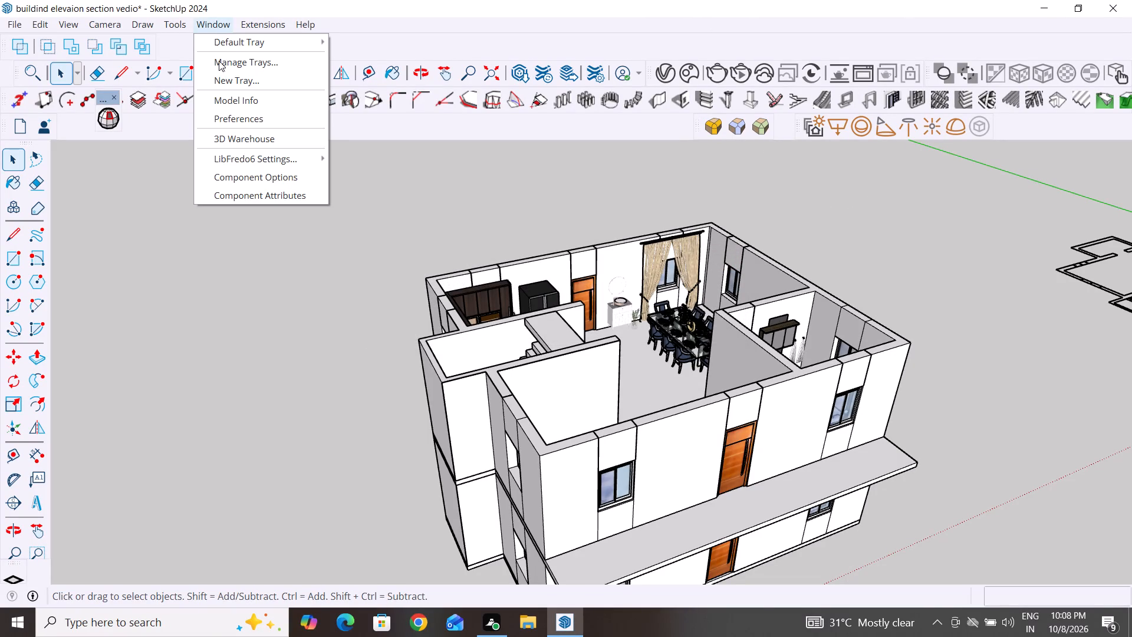
pyautogui.click(229, 134)
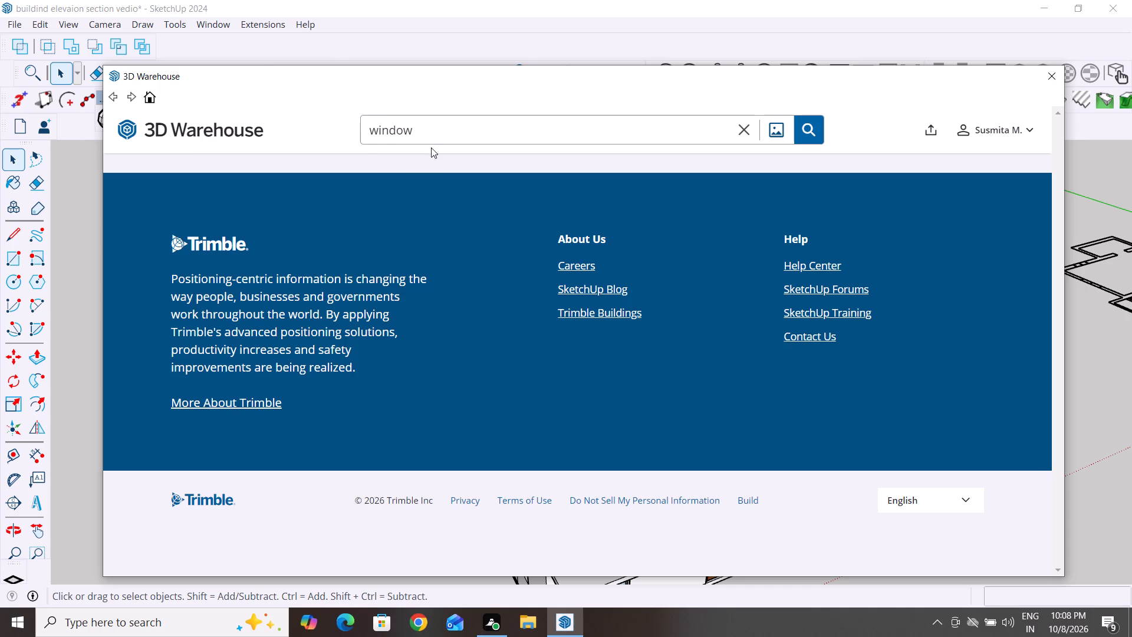
pyautogui.click(435, 126)
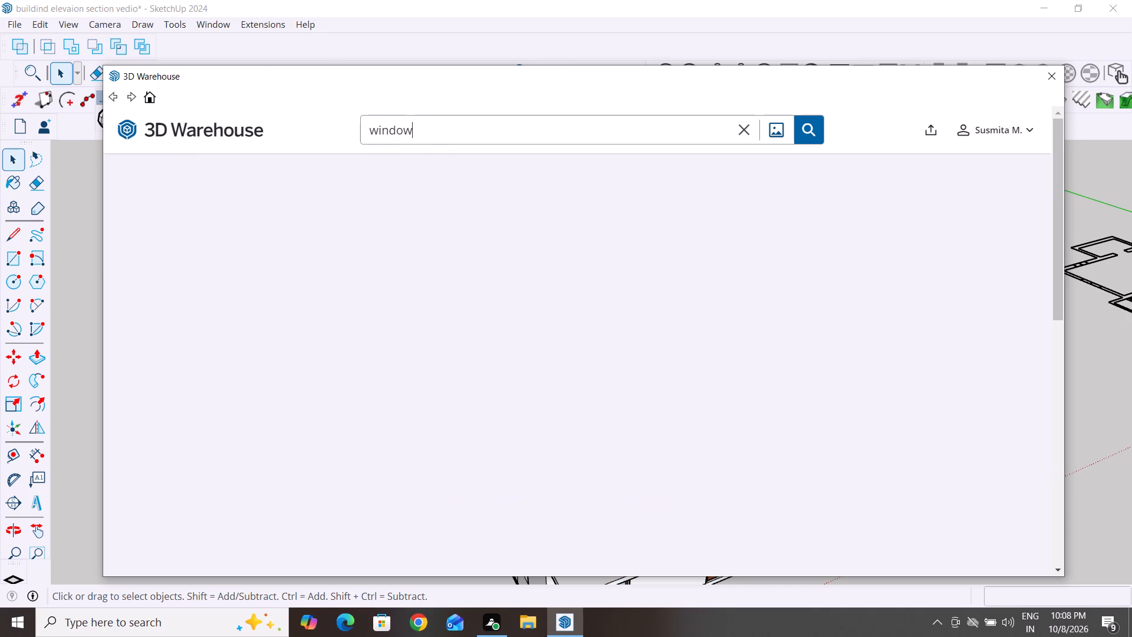
pyautogui.press('BackSpace')
pyautogui.press('BackSpace')
pyautogui.press('BackSpace')
pyautogui.press('BackSpace')
pyautogui.press('BackSpace')
pyautogui.press('BackSpace')
pyautogui.press('BackSpace')
pyautogui.press('BackSpace')
pyautogui.press('BackSpace')
pyautogui.press('BackSpace')
pyautogui.press('BackSpace')
pyautogui.press('BackSpace')
pyautogui.press('BackSpace')
pyautogui.press('BackSpace')
pyautogui.press('BackSpace')
pyautogui.press('BackSpace')
pyautogui.press('BackSpace')
pyautogui.press('BackSpace')
pyautogui.write('bed')
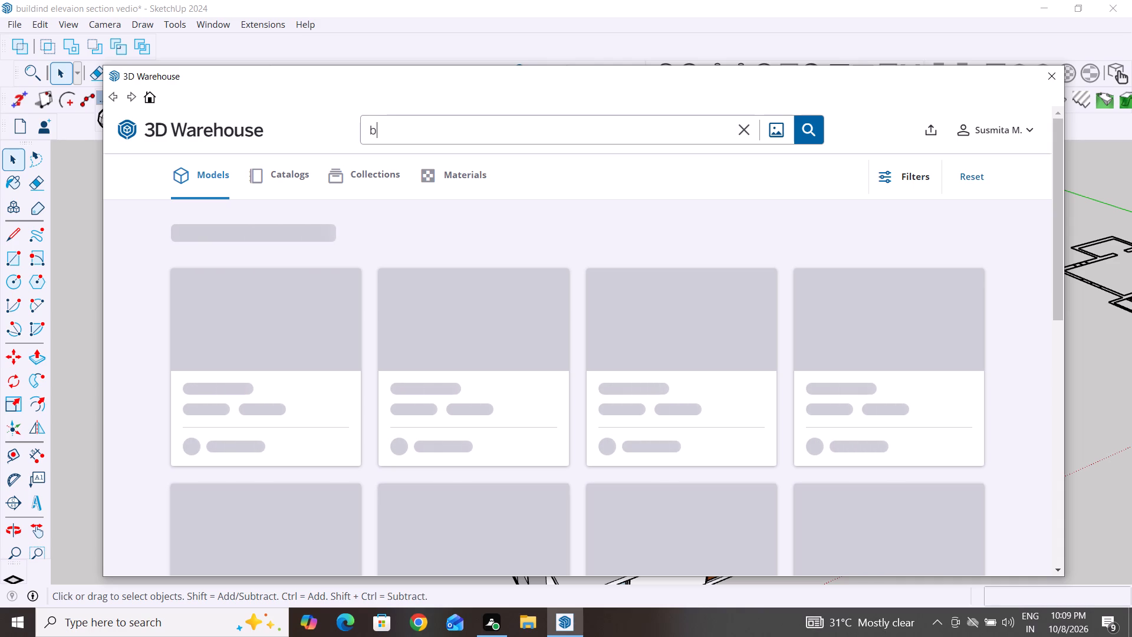
pyautogui.write('eds')
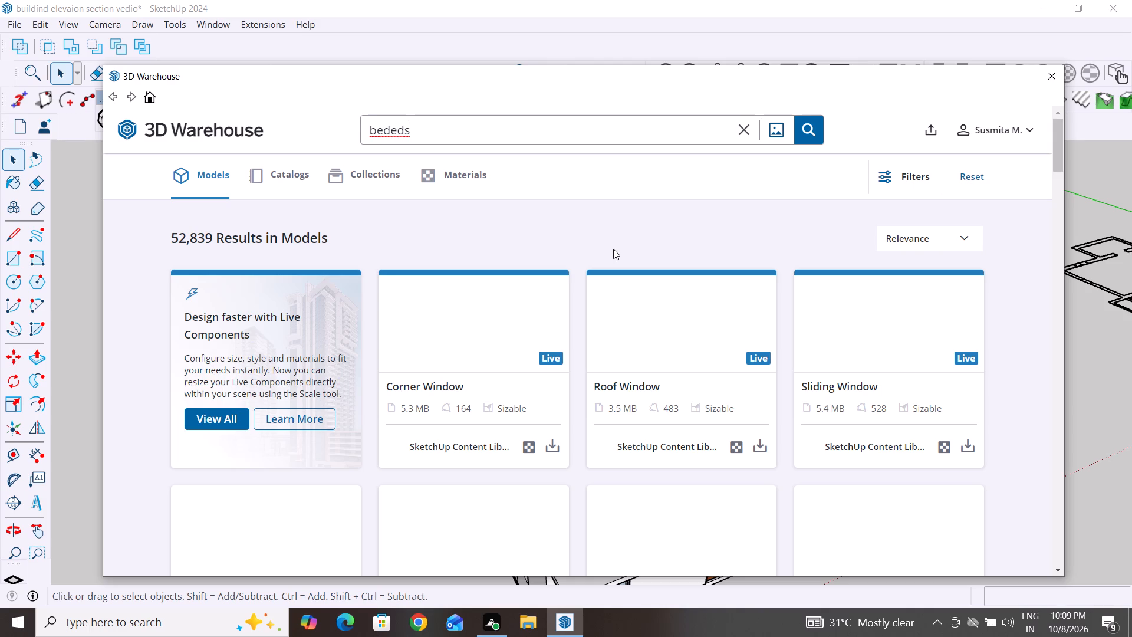
pyautogui.click(456, 126)
pyautogui.press('BackSpace')
pyautogui.press('BackSpace')
pyautogui.press('BackSpace')
pyautogui.press('space')
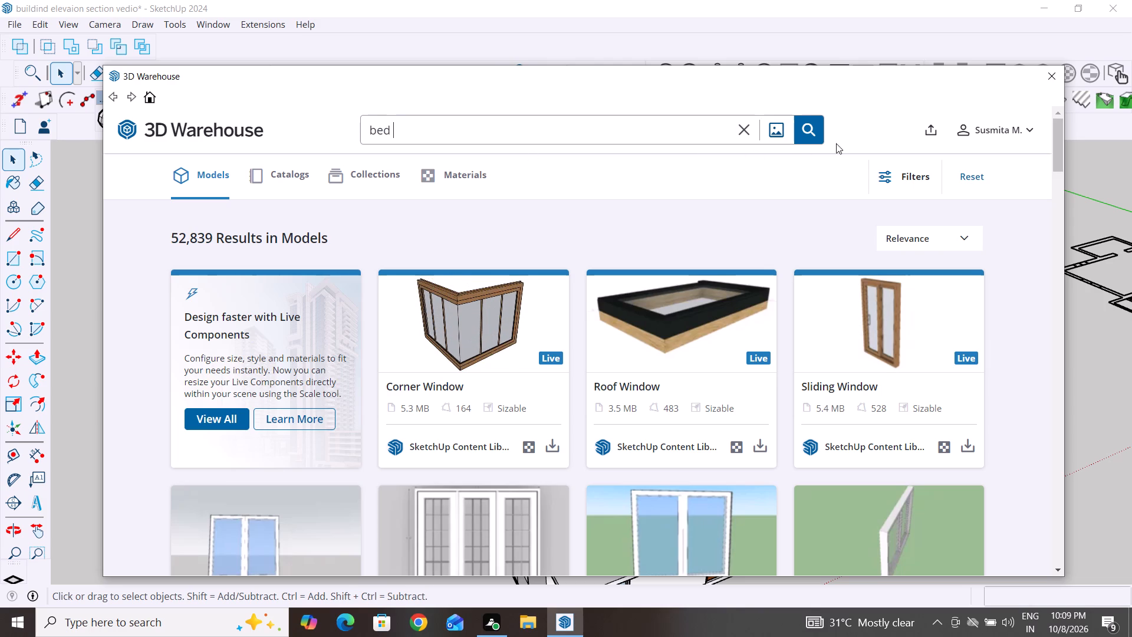
pyautogui.click(811, 124)
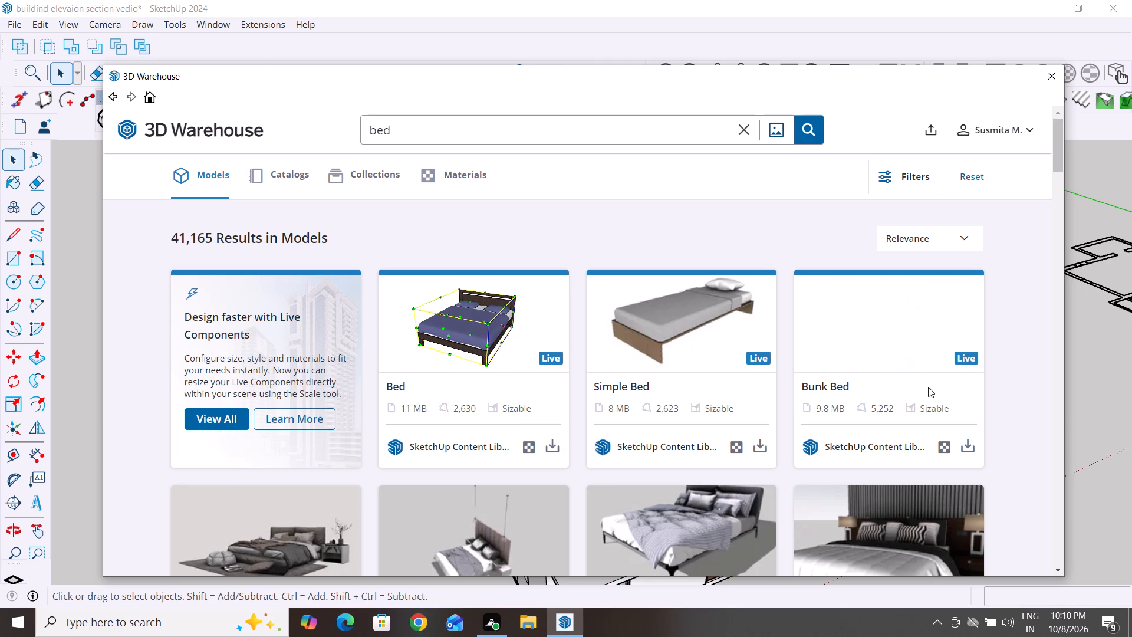
# Download the bed-2 model with the dark panelled headboard wall and load it directly into the building model.
pyautogui.scroll(-3, 928, 387)
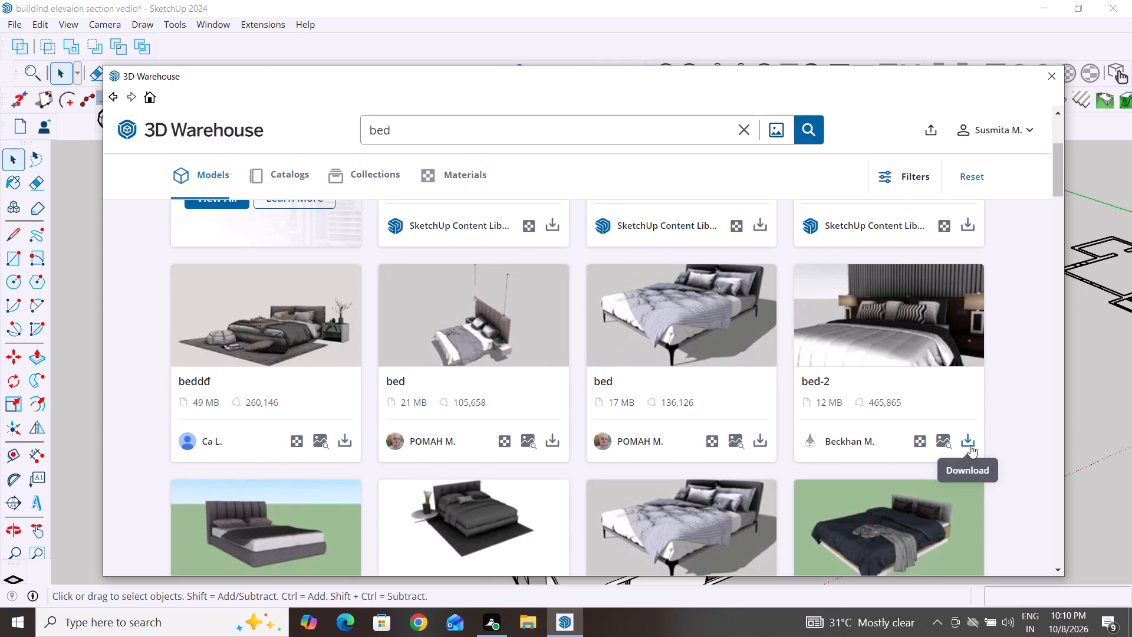
pyautogui.click(970, 445)
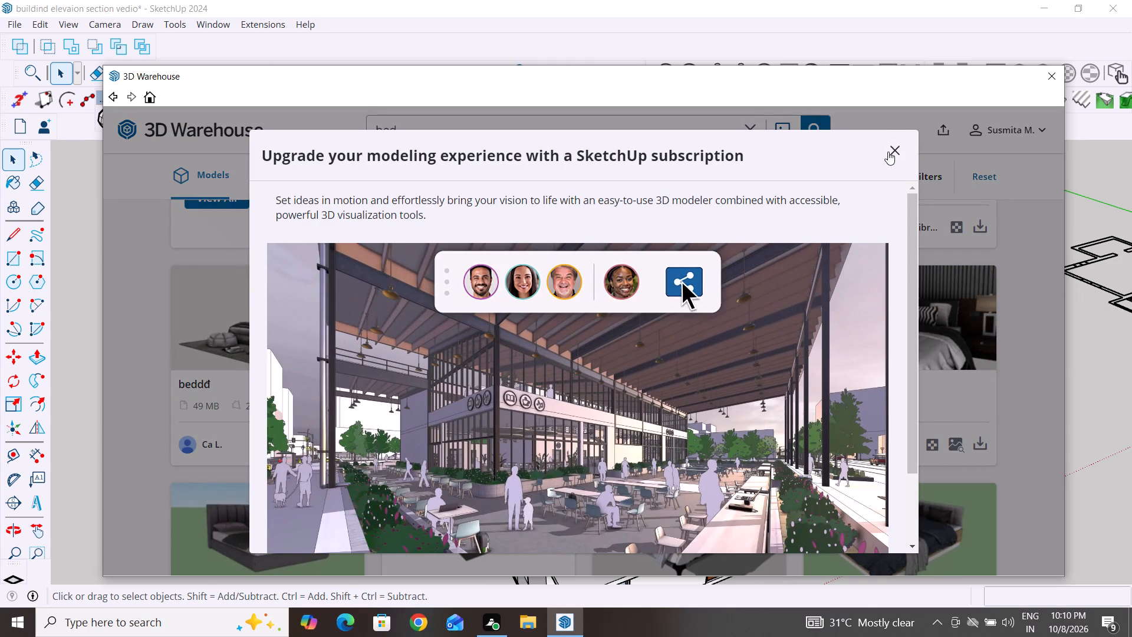
pyautogui.click(888, 152)
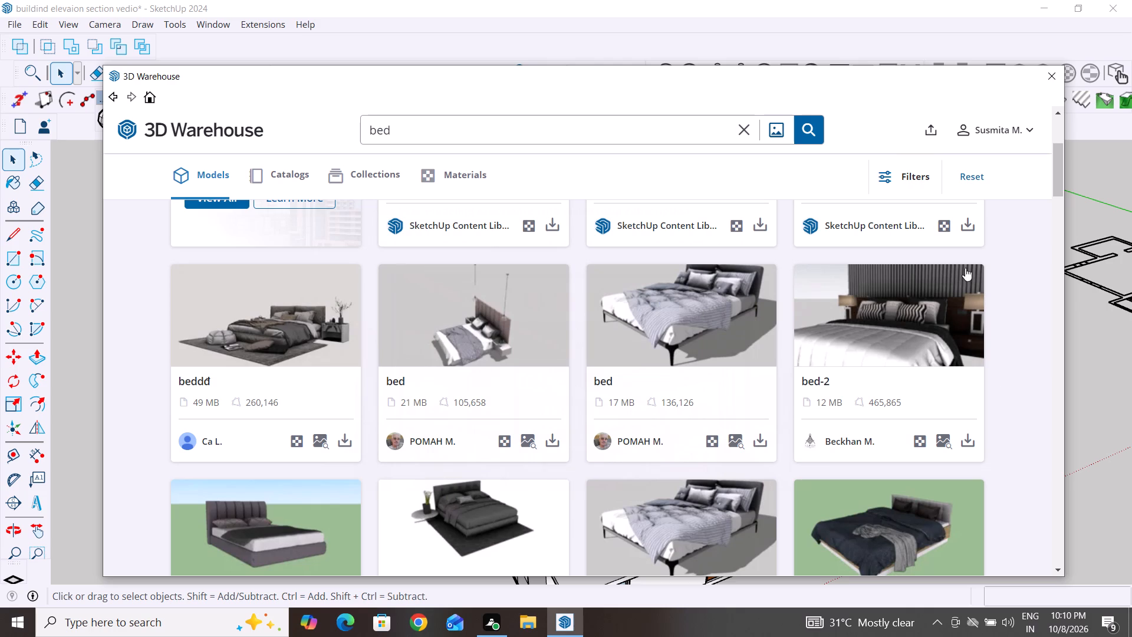
pyautogui.click(969, 445)
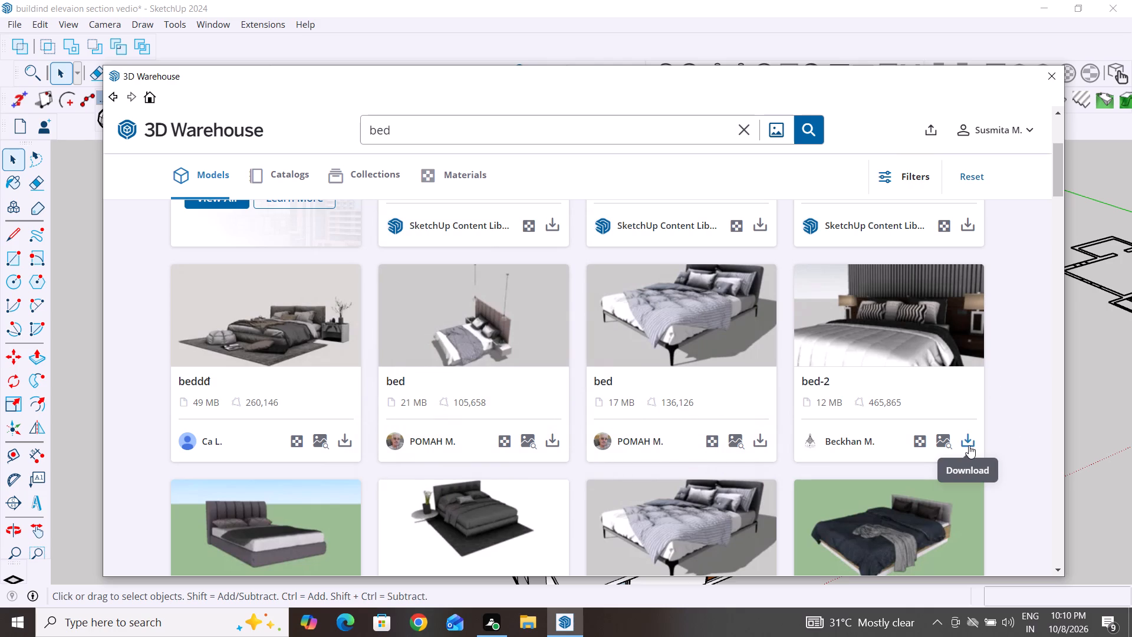
pyautogui.click(969, 445)
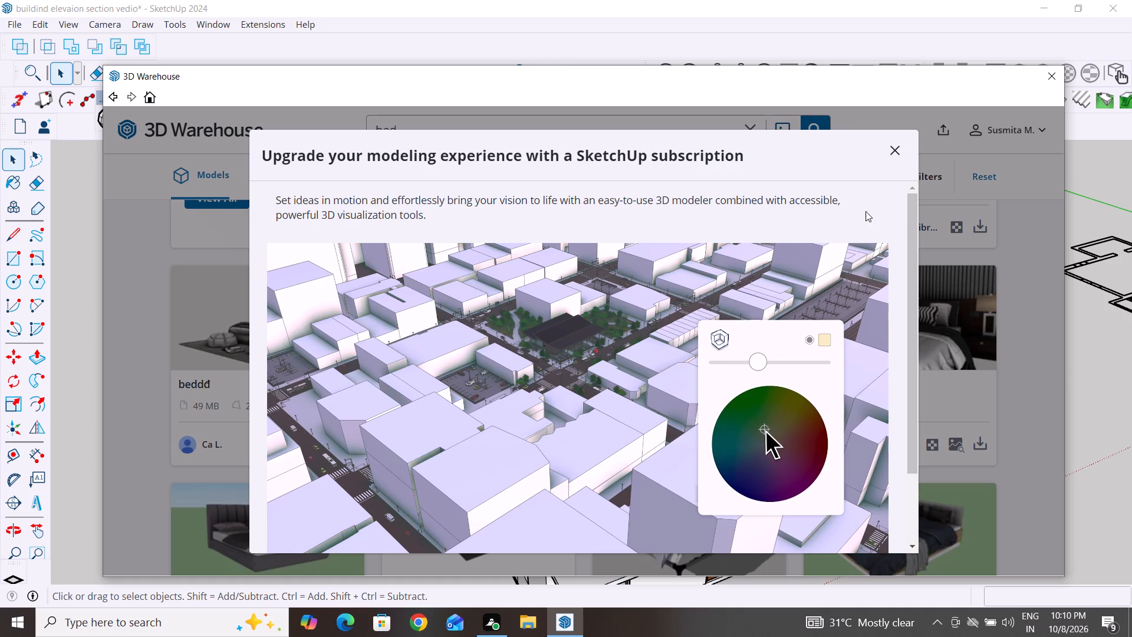
pyautogui.click(898, 148)
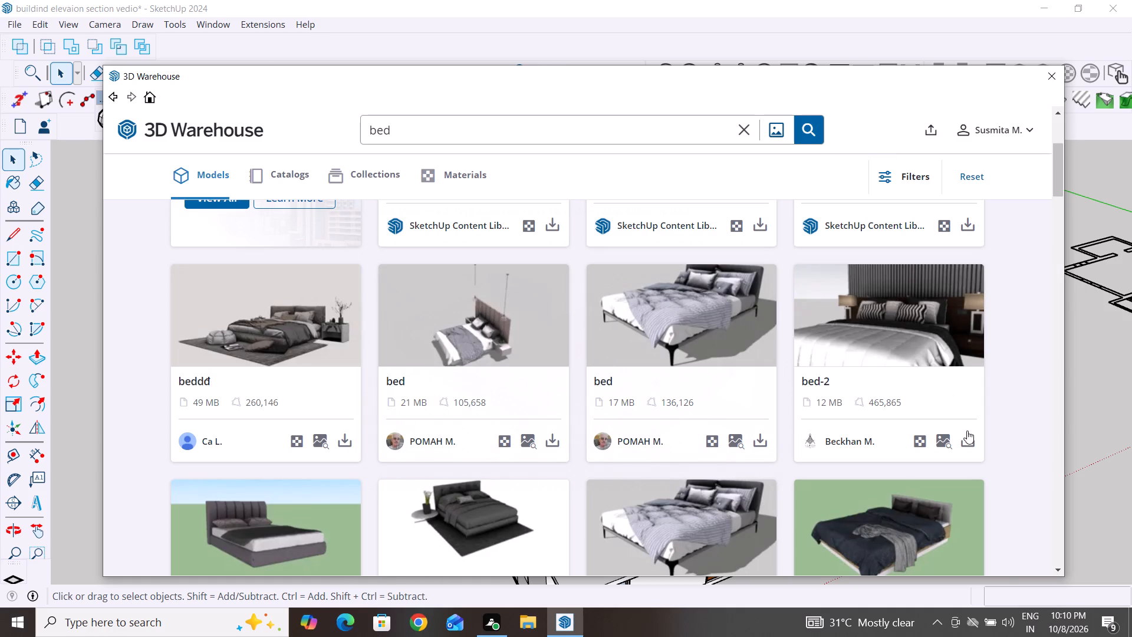
pyautogui.click(966, 439)
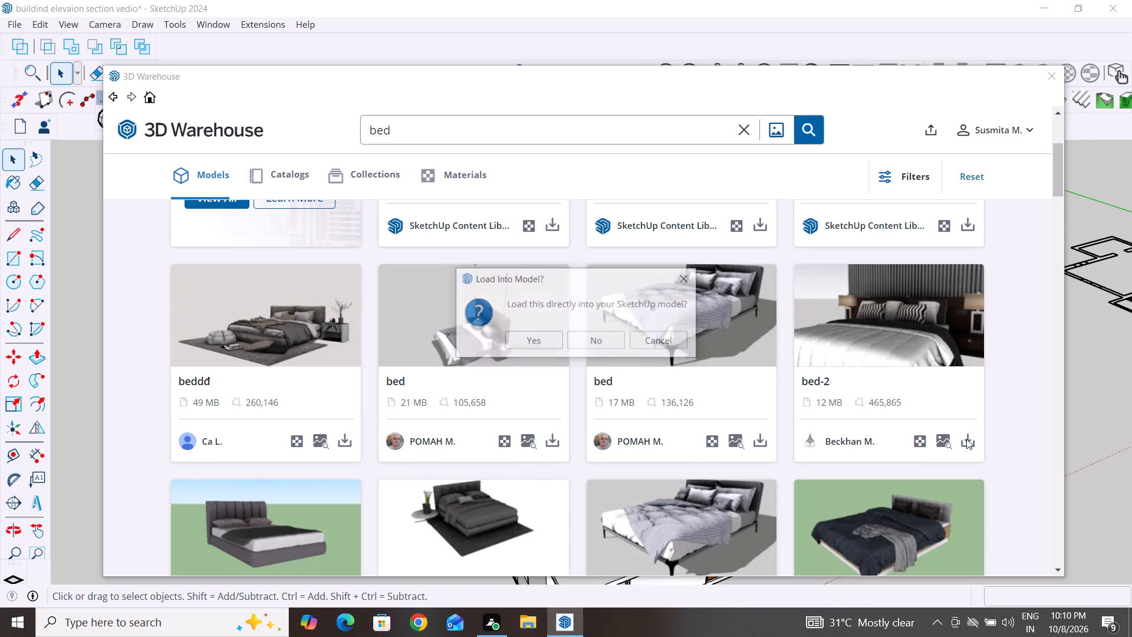
pyautogui.click(535, 339)
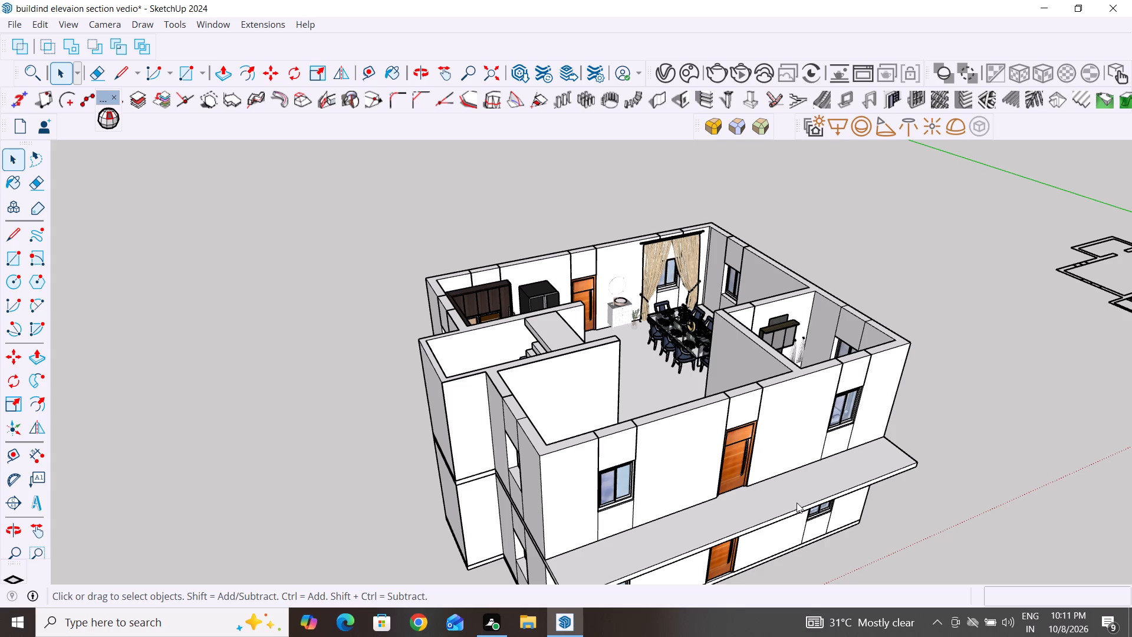
# Place the loaded bed component on the open ground between the two-storey building and the separate floor plan.
pyautogui.scroll(-3, 893, 302)
pyautogui.scroll(2, 893, 302)
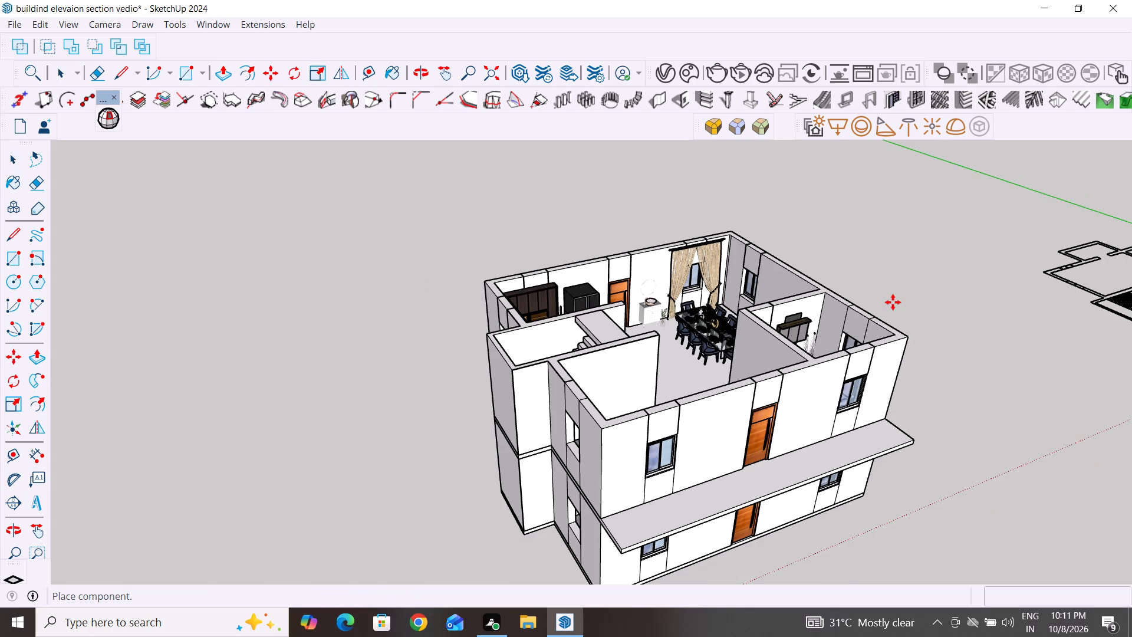
pyautogui.scroll(-1, 1043, 285)
pyautogui.scroll(-3, 843, 287)
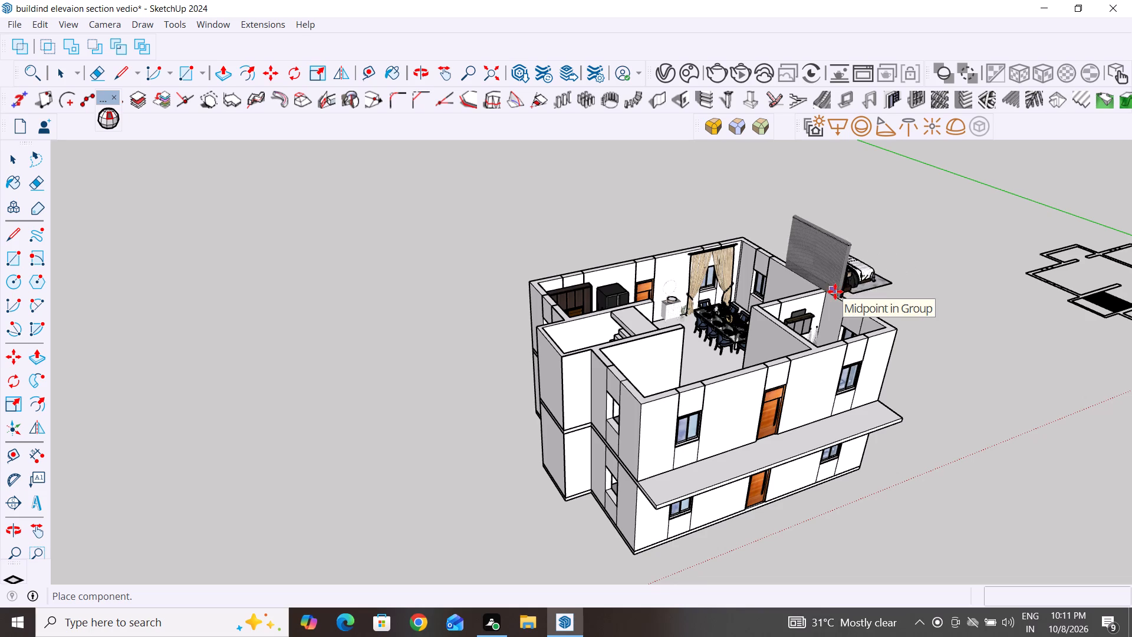
pyautogui.scroll(-6, 835, 291)
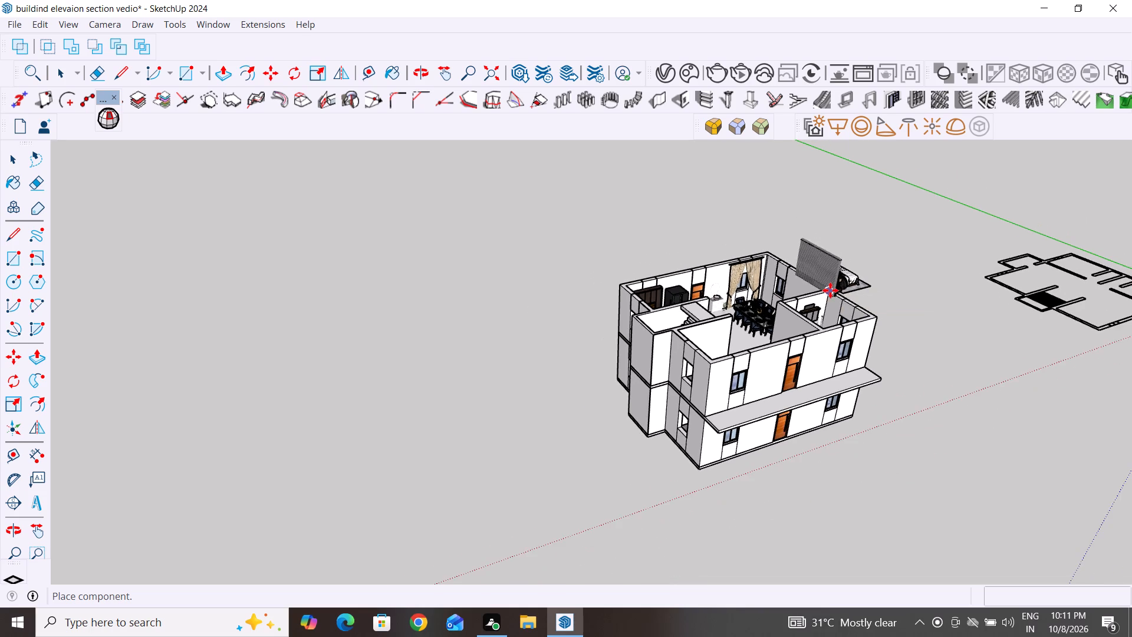
pyautogui.scroll(-1, 830, 290)
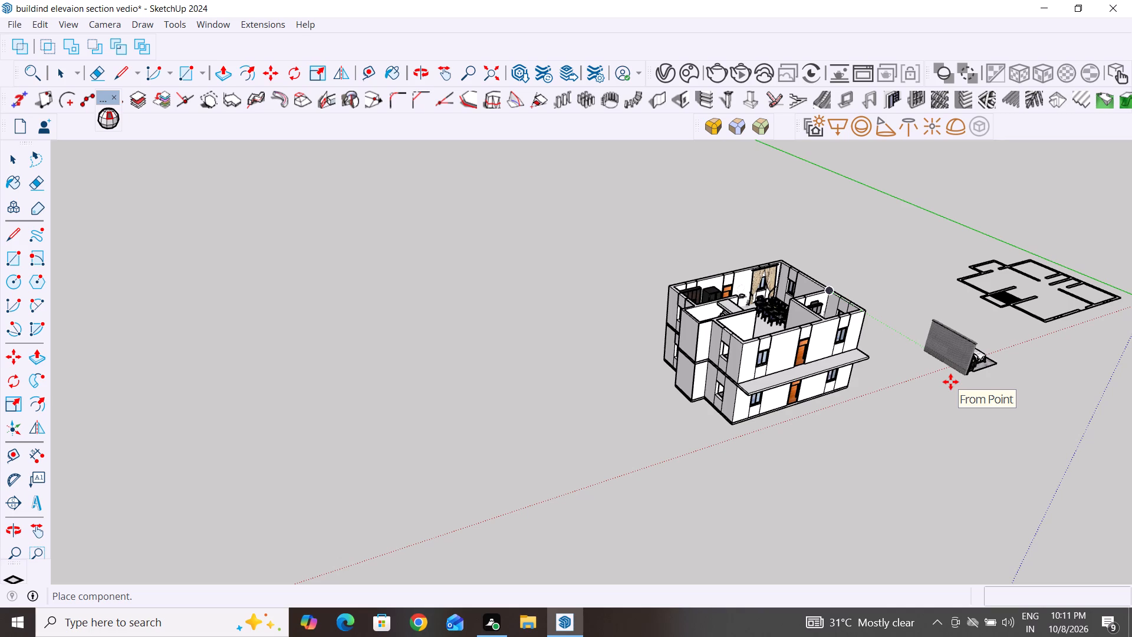
pyautogui.click(950, 382)
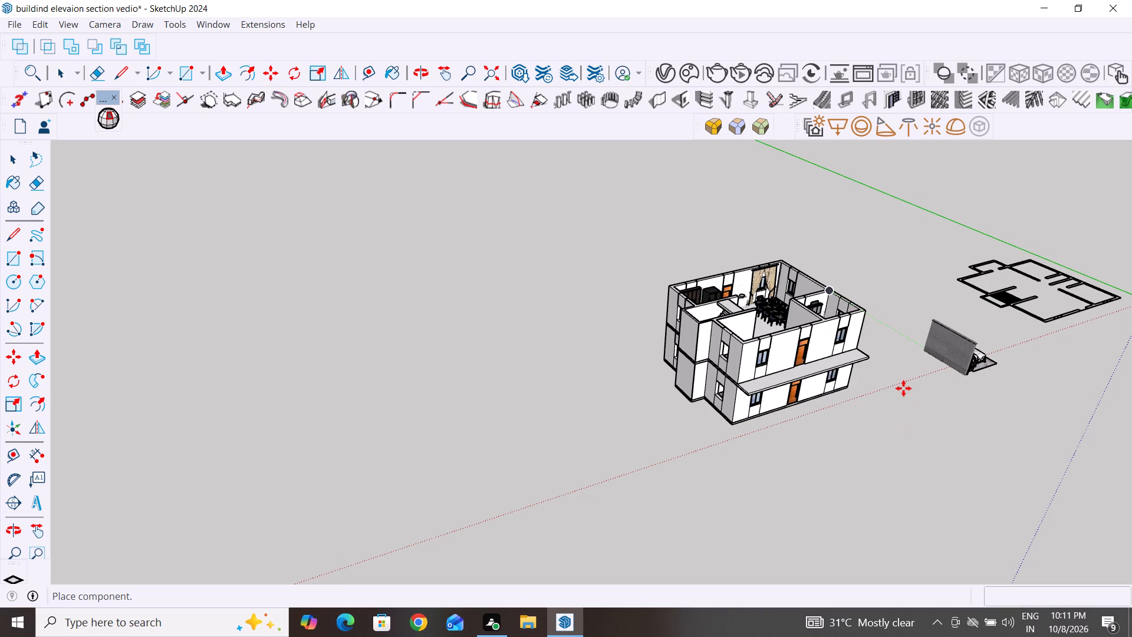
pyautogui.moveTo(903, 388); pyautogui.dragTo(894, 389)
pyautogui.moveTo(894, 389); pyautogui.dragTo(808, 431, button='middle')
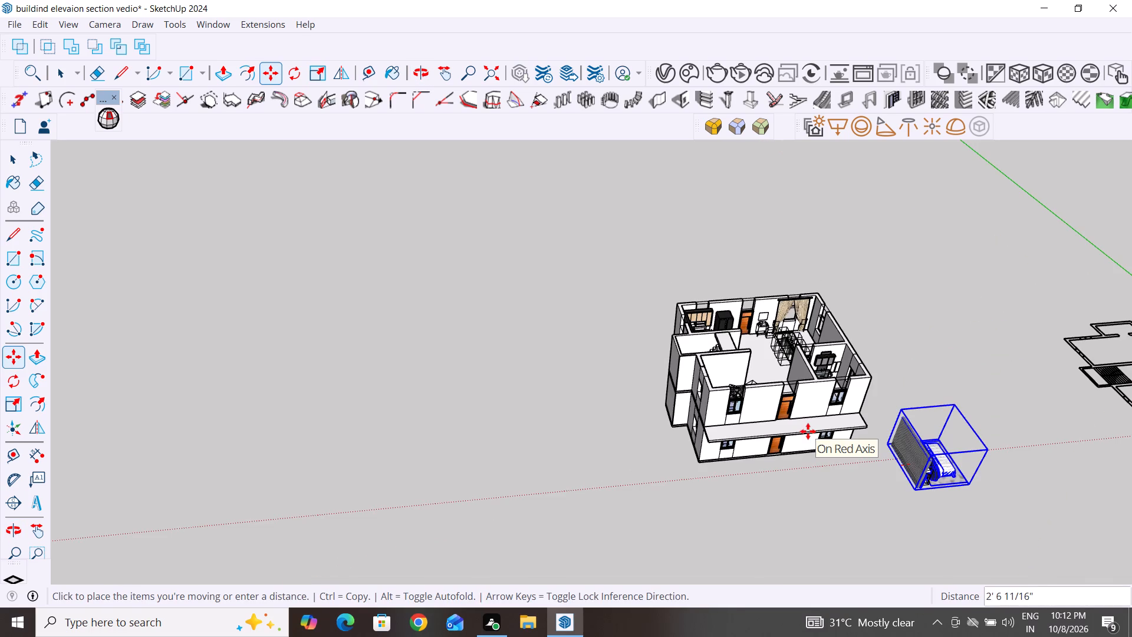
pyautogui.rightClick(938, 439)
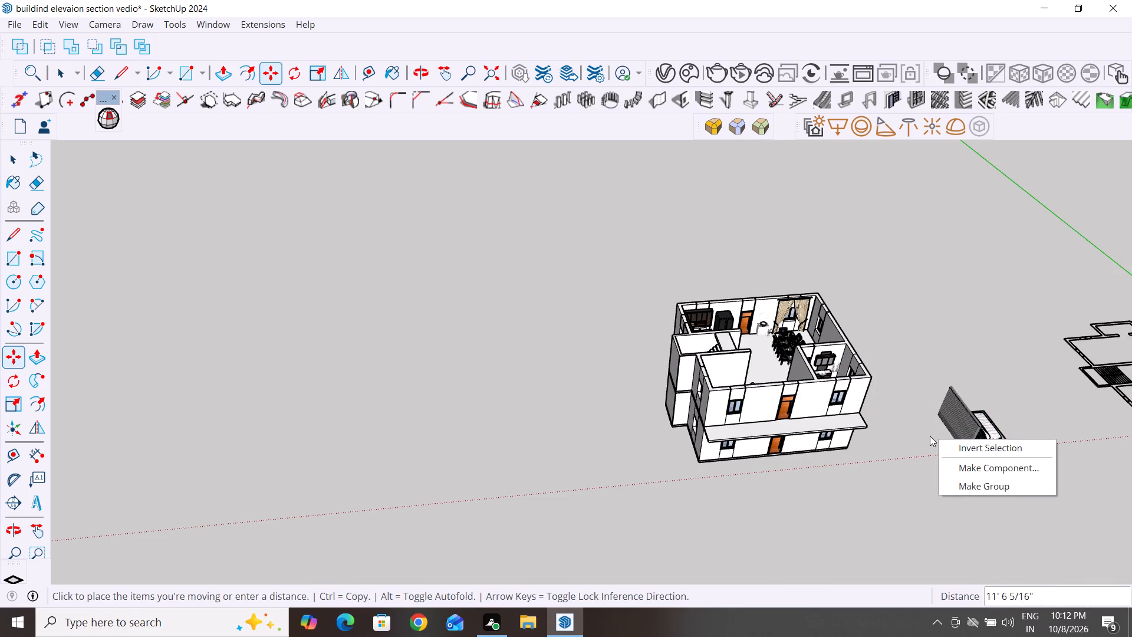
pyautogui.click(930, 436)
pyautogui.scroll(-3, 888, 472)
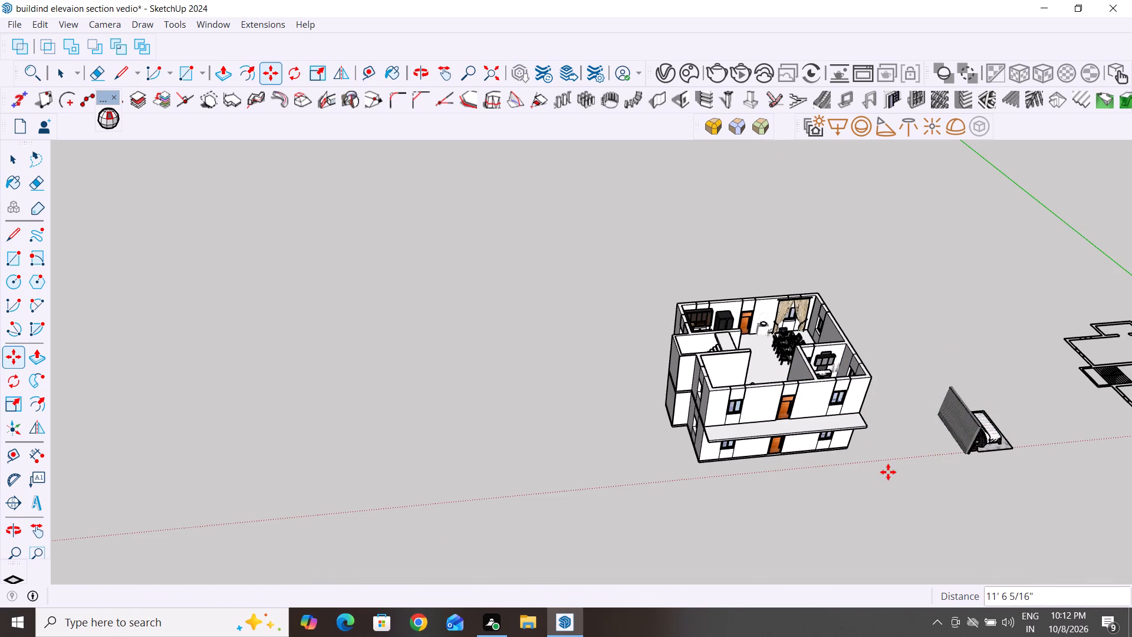
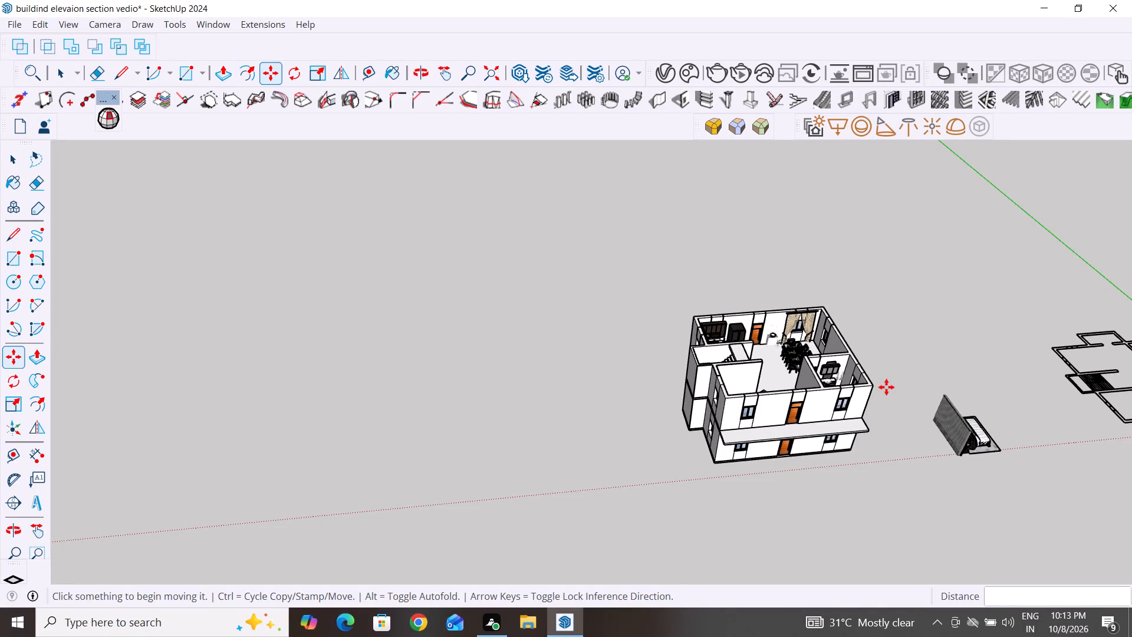
# Examine the two-storey building's furnished upper rooms and the loose bed from above and from the opposite side.
pyautogui.moveTo(886, 387); pyautogui.dragTo(622, 547, button='middle')
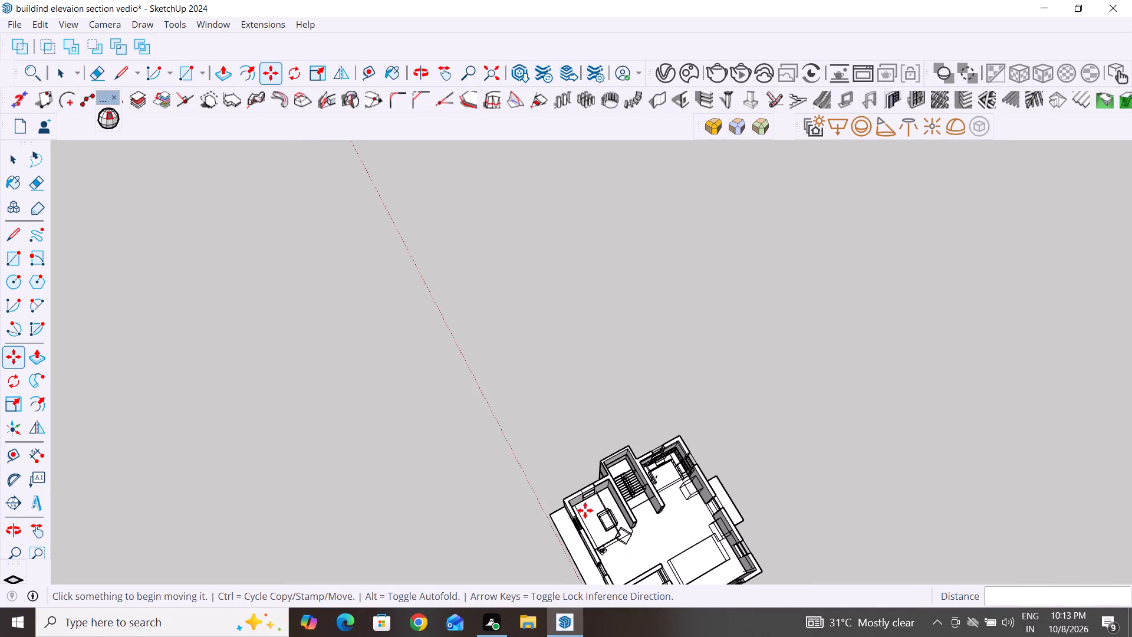
pyautogui.scroll(-2, 569, 542)
pyautogui.moveTo(566, 540); pyautogui.dragTo(558, 518, button='middle')
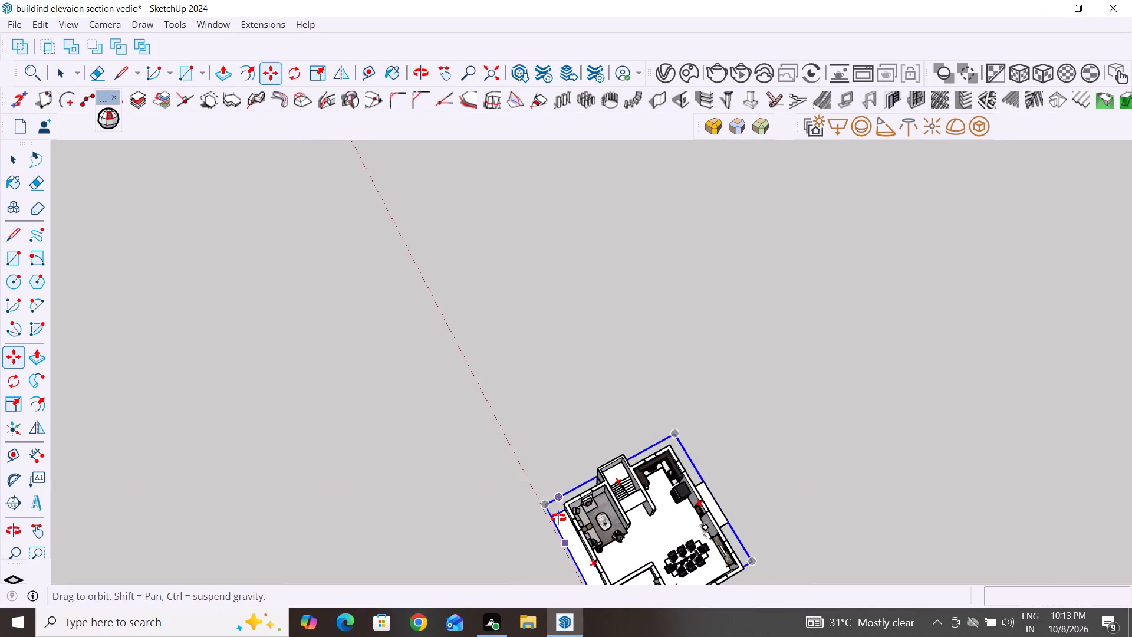
pyautogui.moveTo(558, 518); pyautogui.dragTo(404, 159, button='middle')
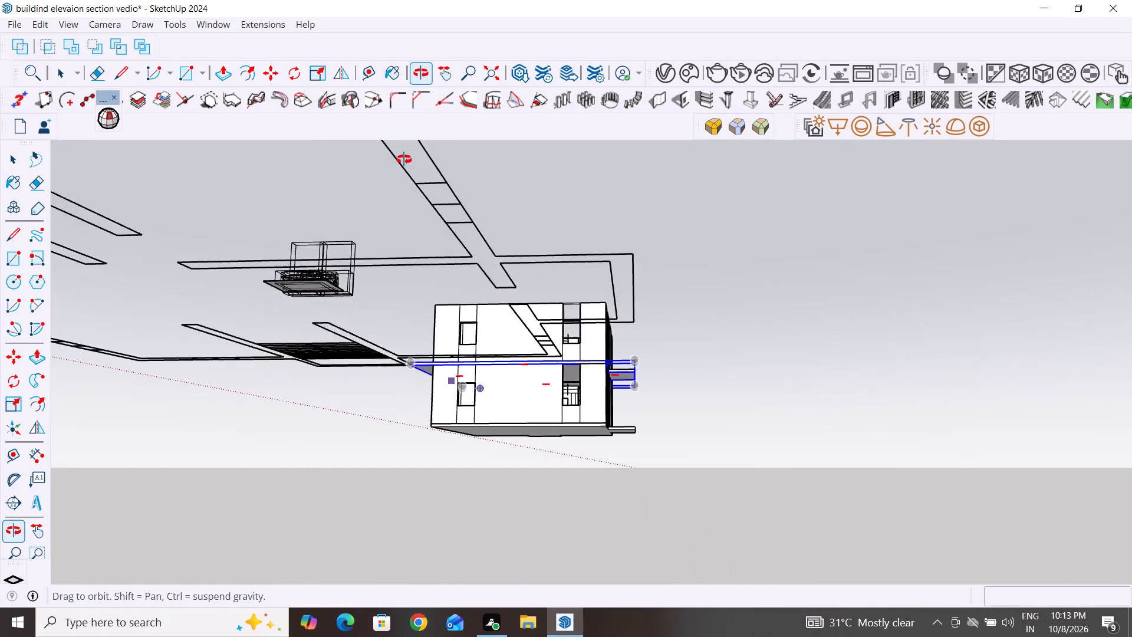
pyautogui.moveTo(404, 159); pyautogui.dragTo(104, 362, button='middle')
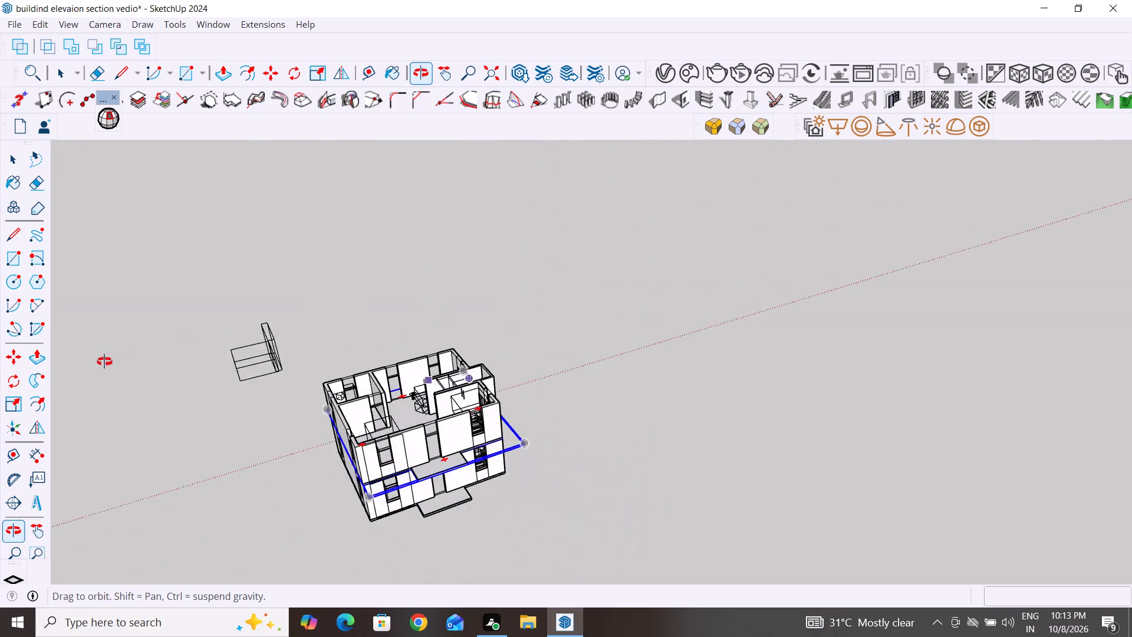
pyautogui.moveTo(104, 362); pyautogui.dragTo(83, 383, button='middle')
pyautogui.scroll(2, 251, 464)
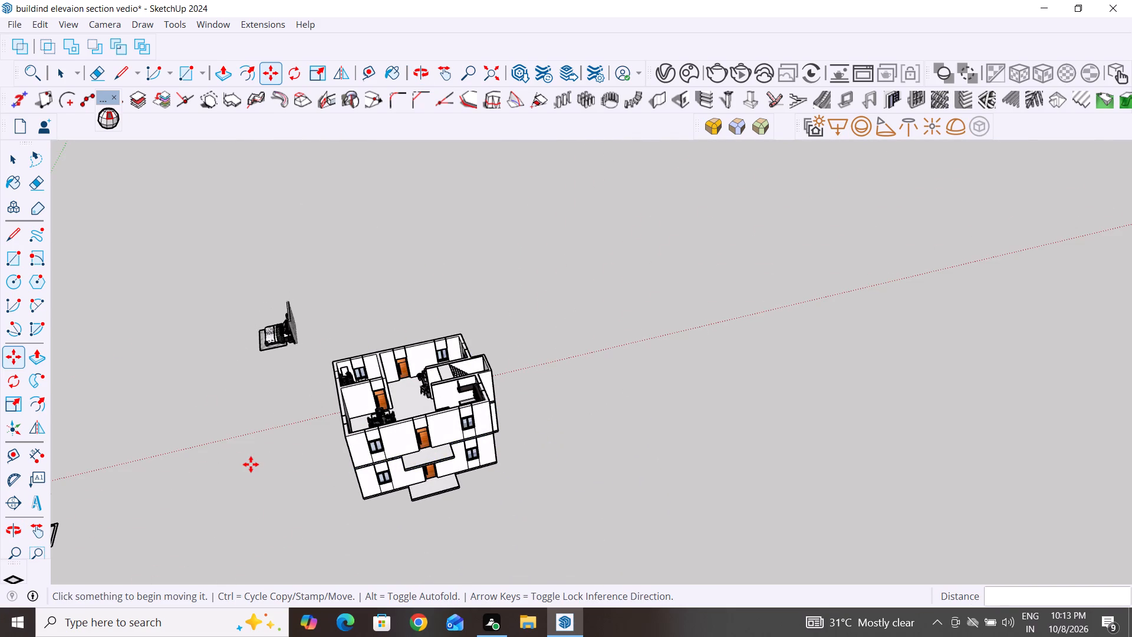
pyautogui.scroll(3, 297, 504)
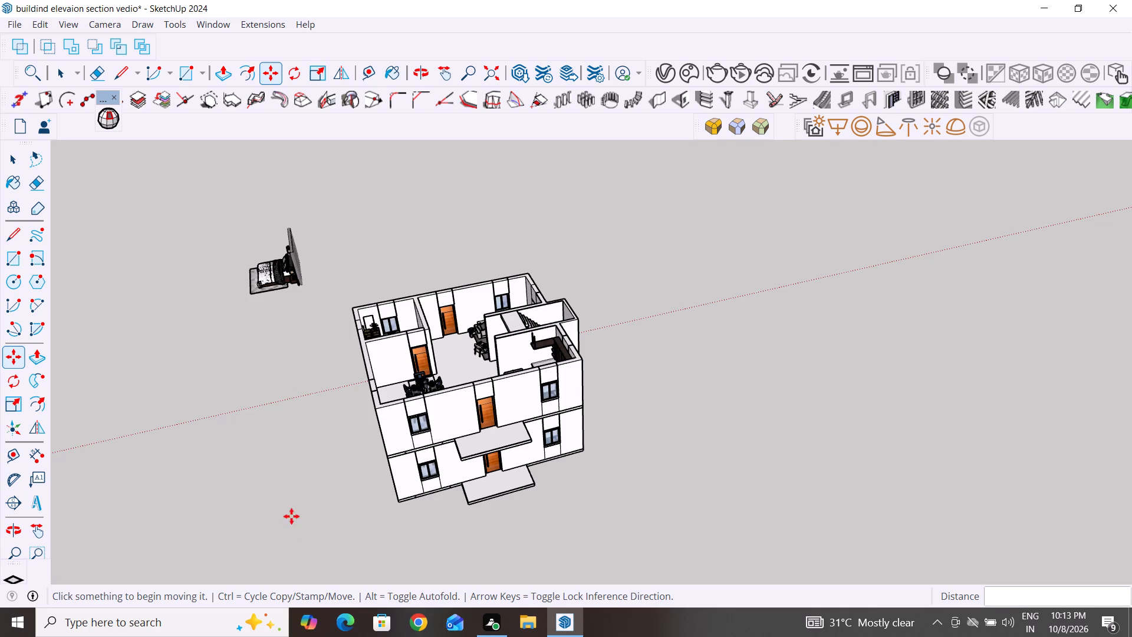
pyautogui.scroll(-2, 291, 534)
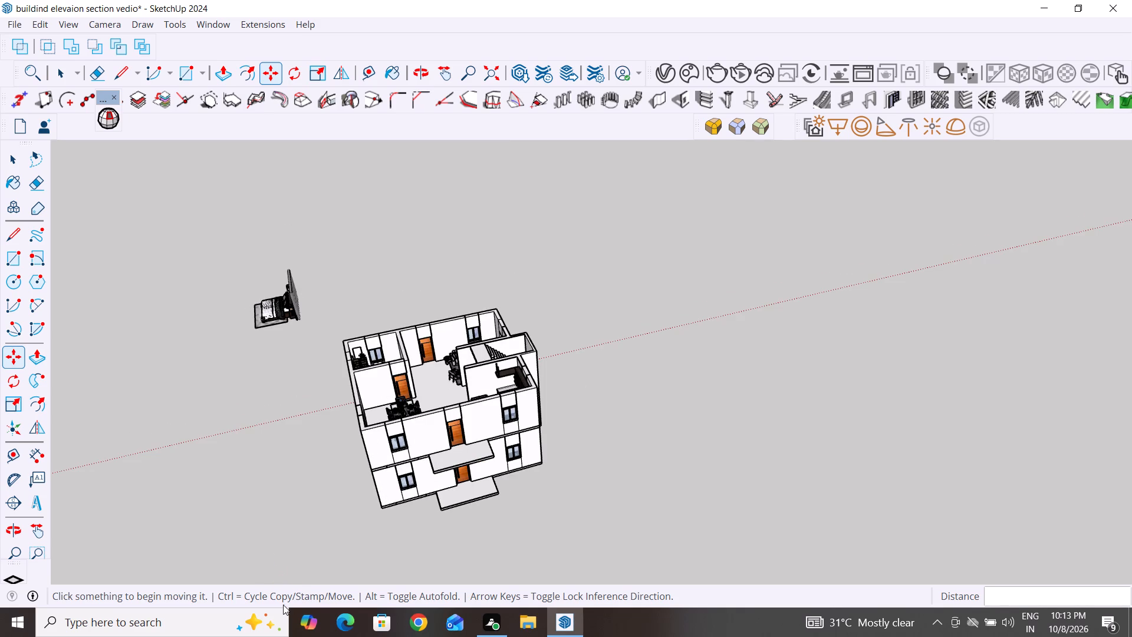
pyautogui.scroll(-1, 281, 606)
pyautogui.scroll(1, 337, 471)
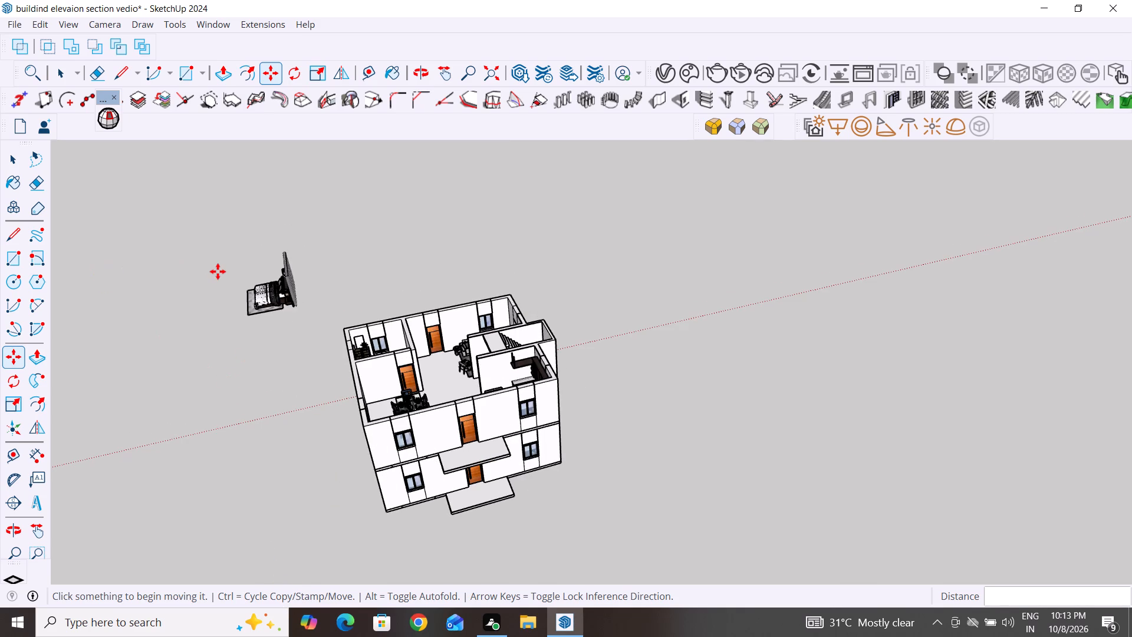
pyautogui.scroll(2, 218, 271)
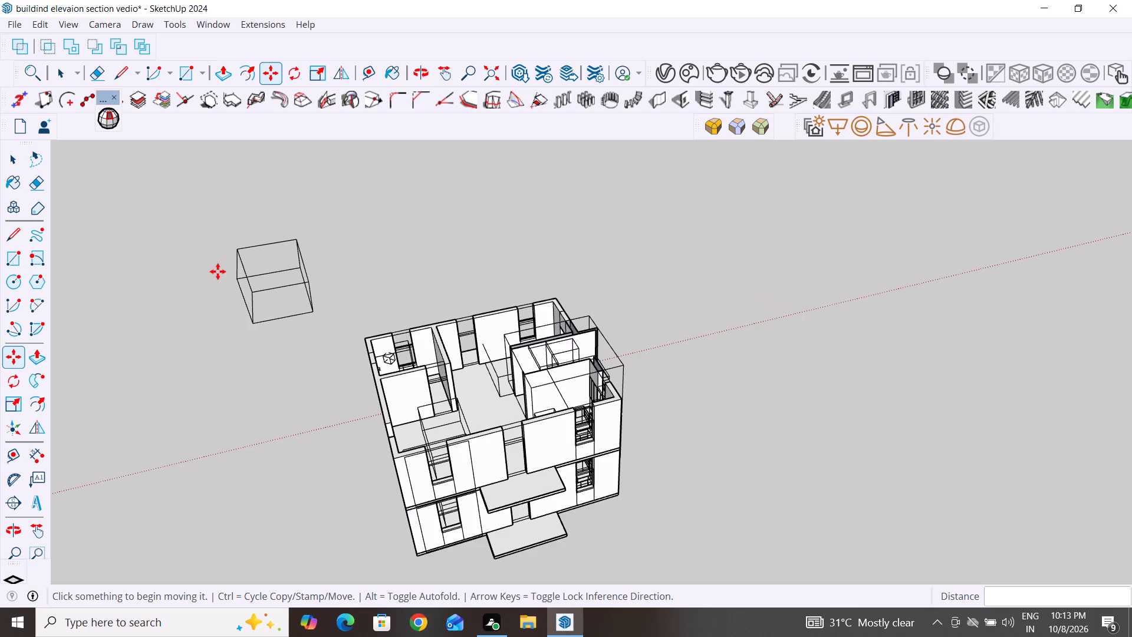
pyautogui.scroll(2, 218, 271)
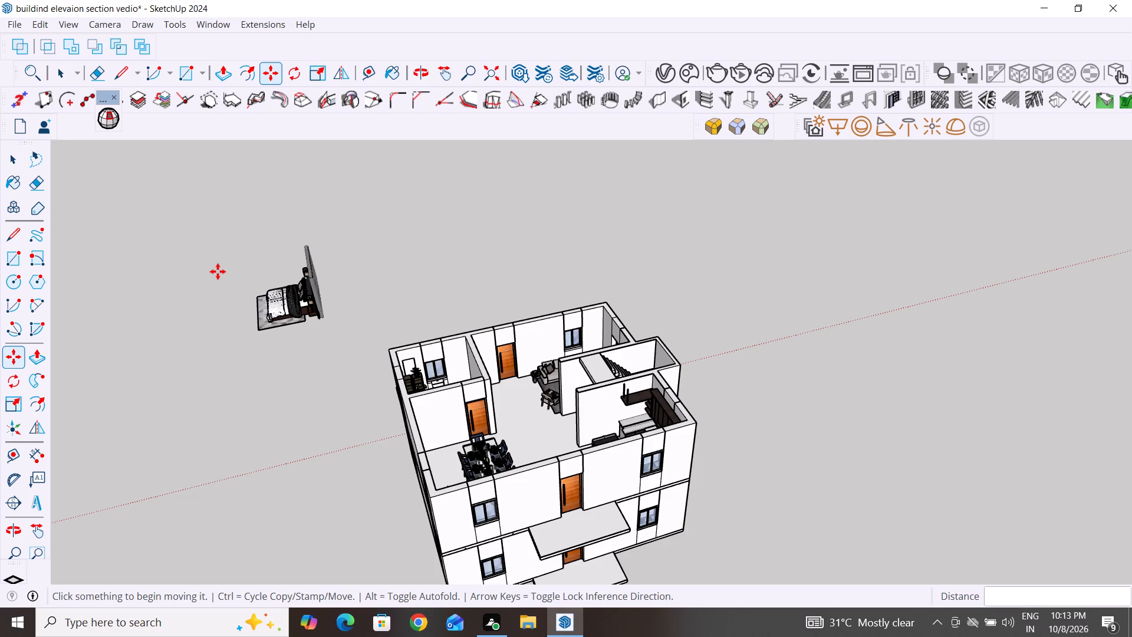
pyautogui.scroll(1, 218, 271)
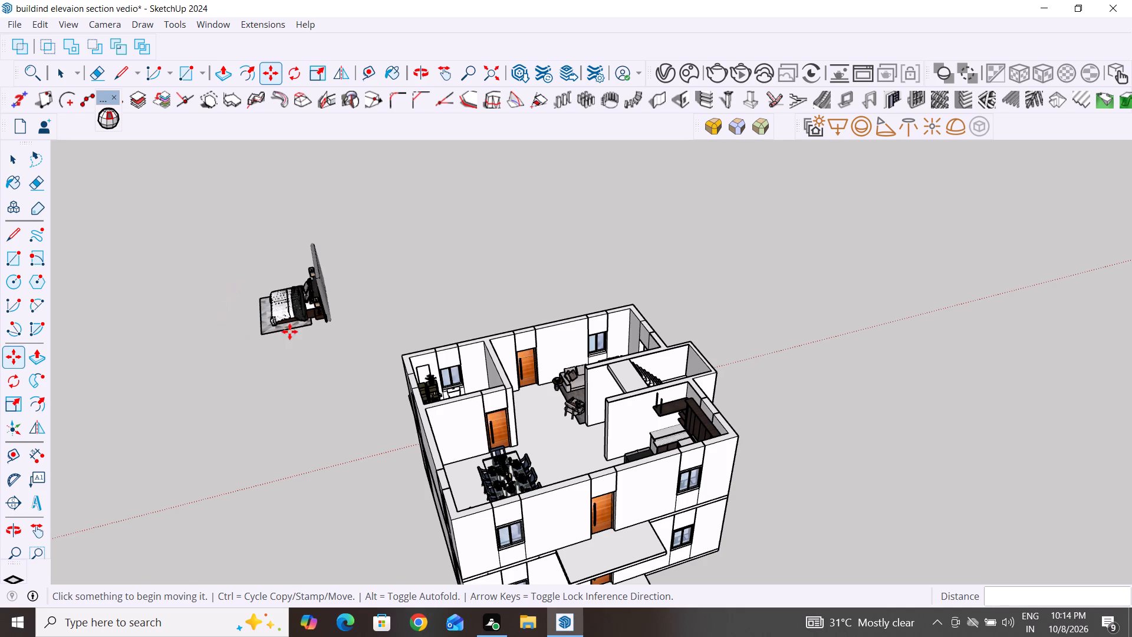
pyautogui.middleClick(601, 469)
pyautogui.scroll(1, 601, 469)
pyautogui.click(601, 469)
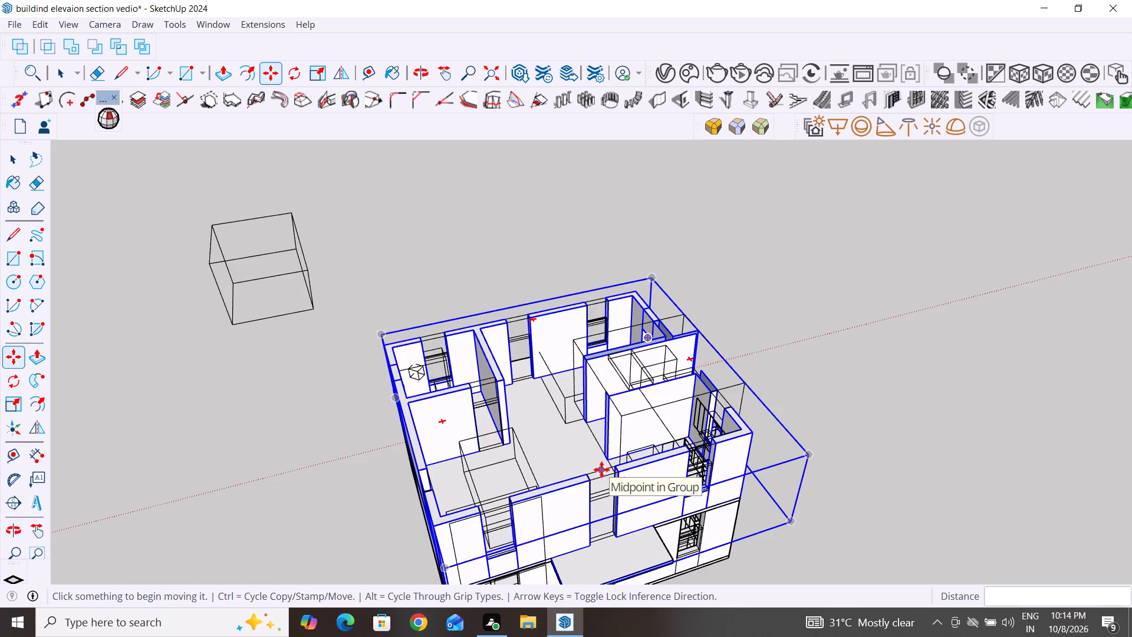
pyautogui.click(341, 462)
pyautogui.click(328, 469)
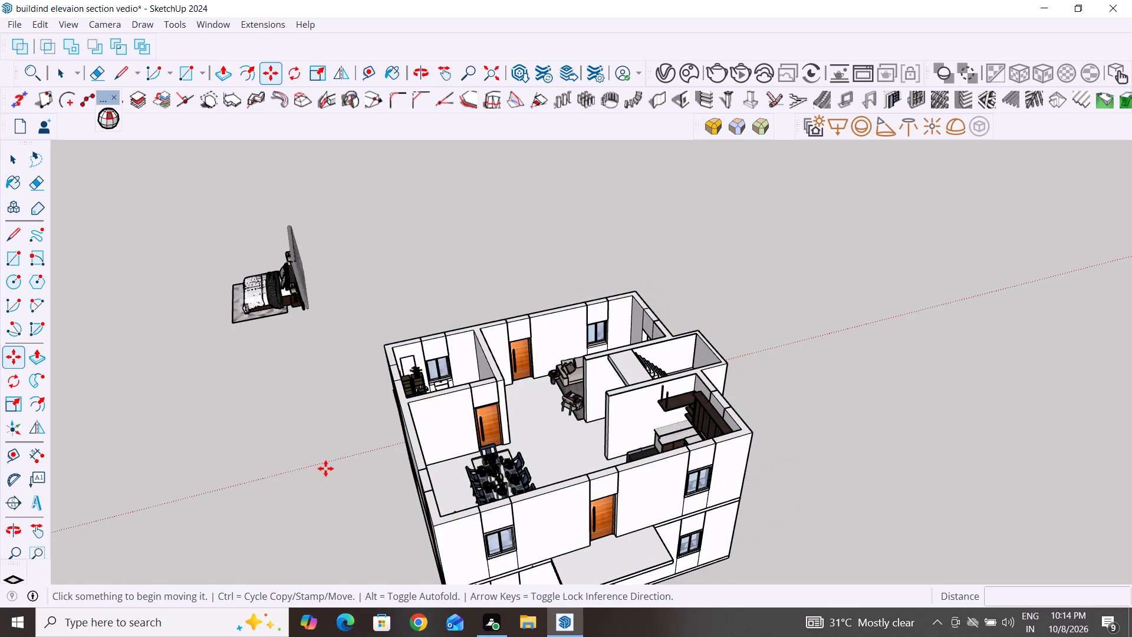
# Explode the group that holds the upper storey's walls and furniture.
pyautogui.click(17, 160)
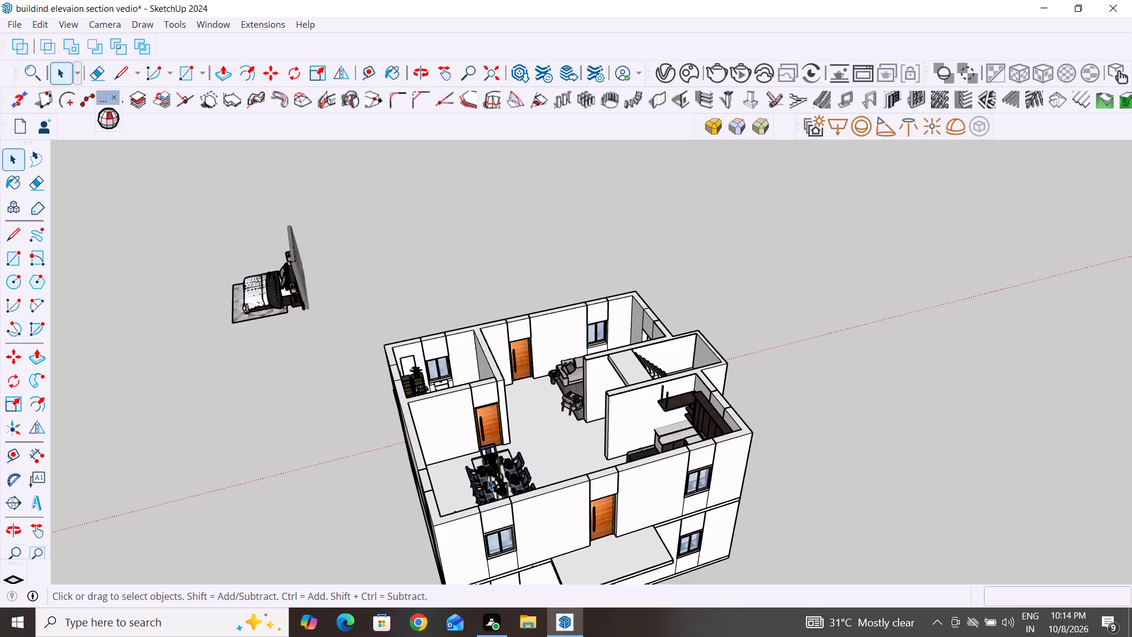
pyautogui.click(488, 480)
pyautogui.click(483, 464)
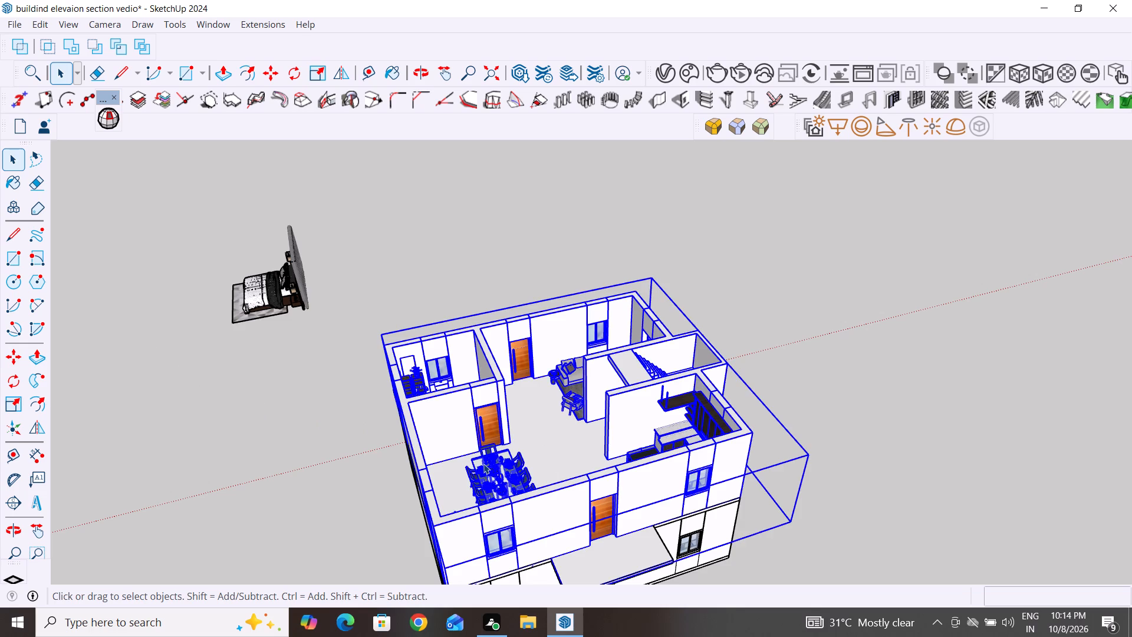
pyautogui.rightClick(486, 455)
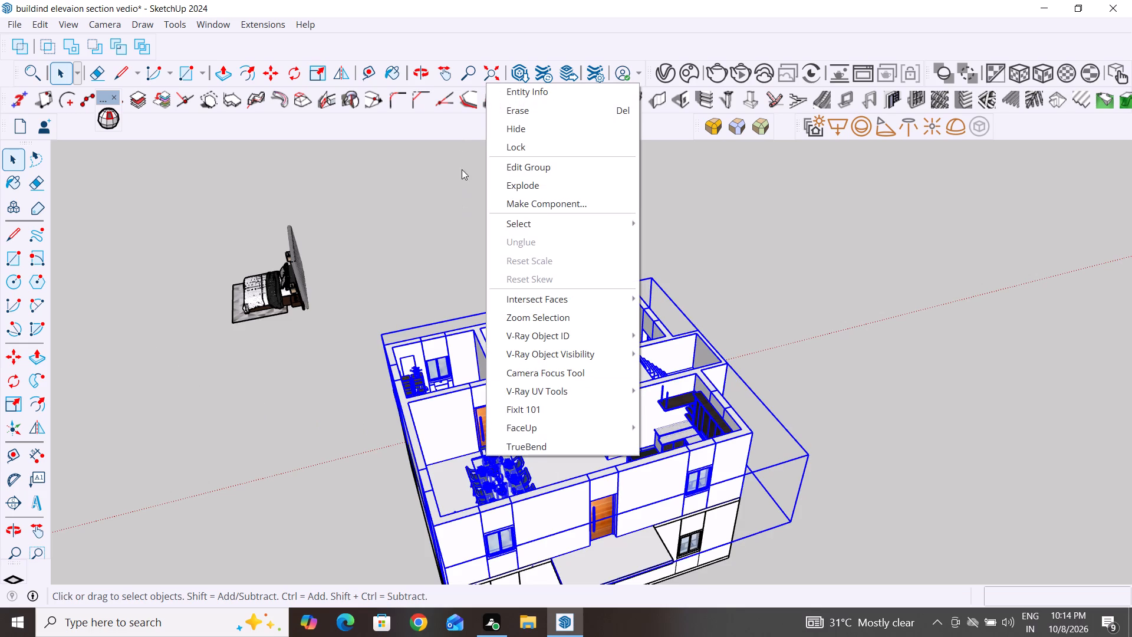
pyautogui.rightClick(518, 180)
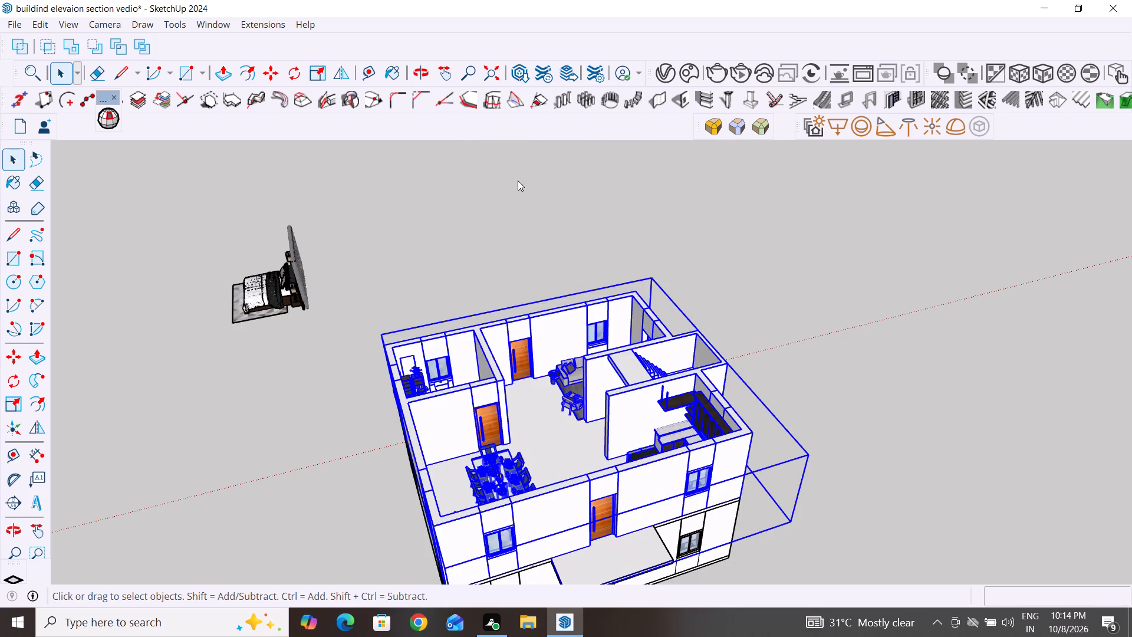
pyautogui.rightClick(606, 216)
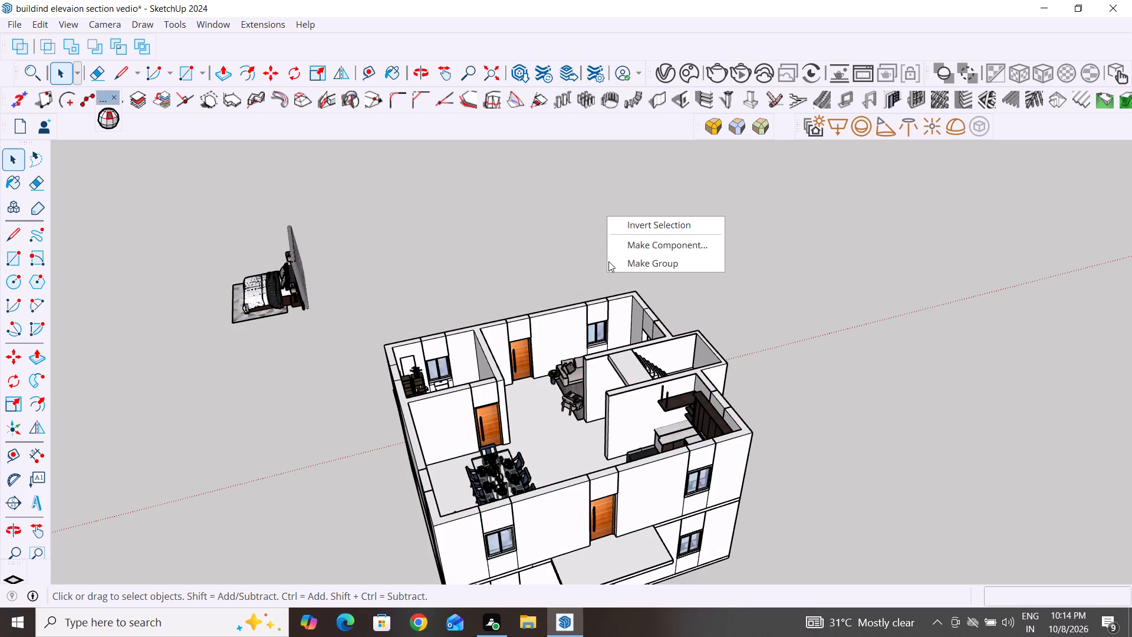
# Delete the dining table and chairs set from the upper-storey corner room.
pyautogui.click(482, 484)
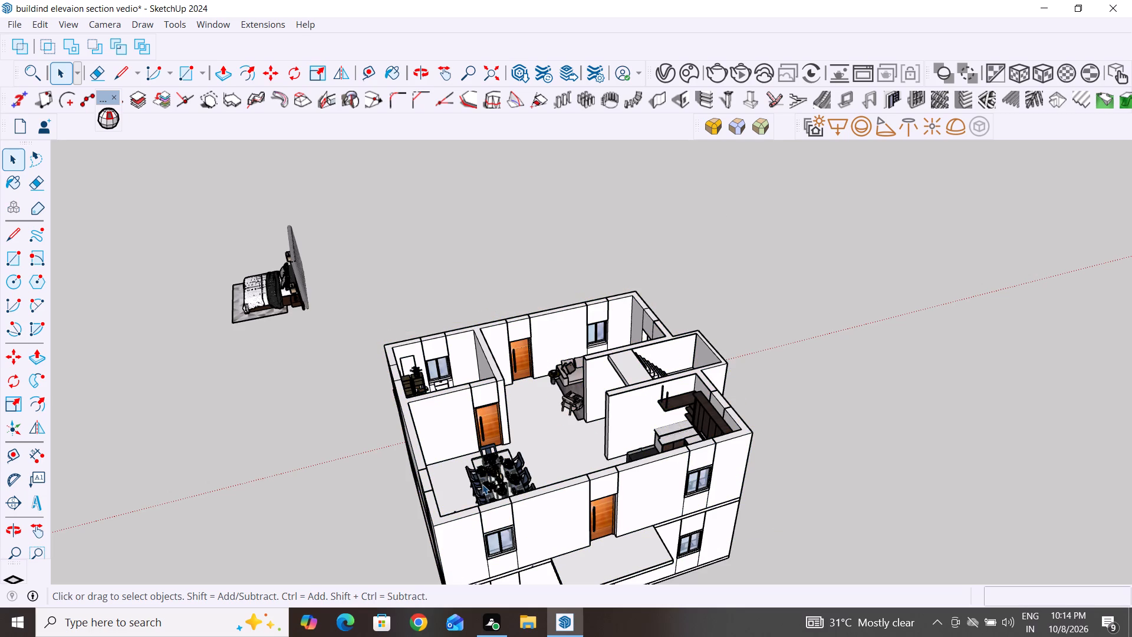
pyautogui.rightClick(482, 484)
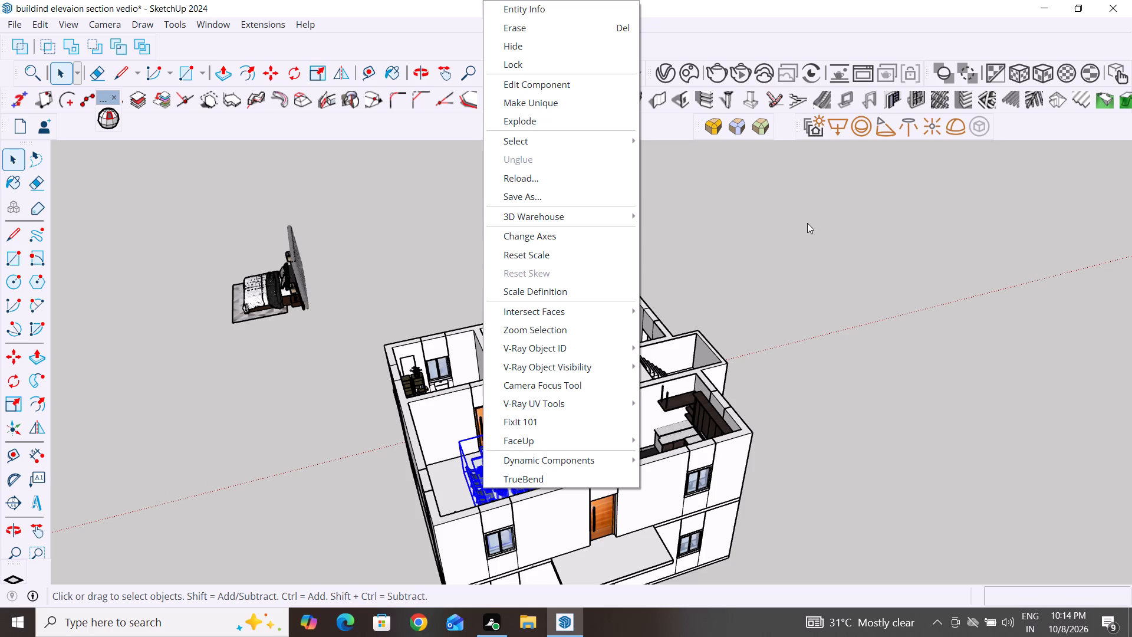
pyautogui.press('Delete')
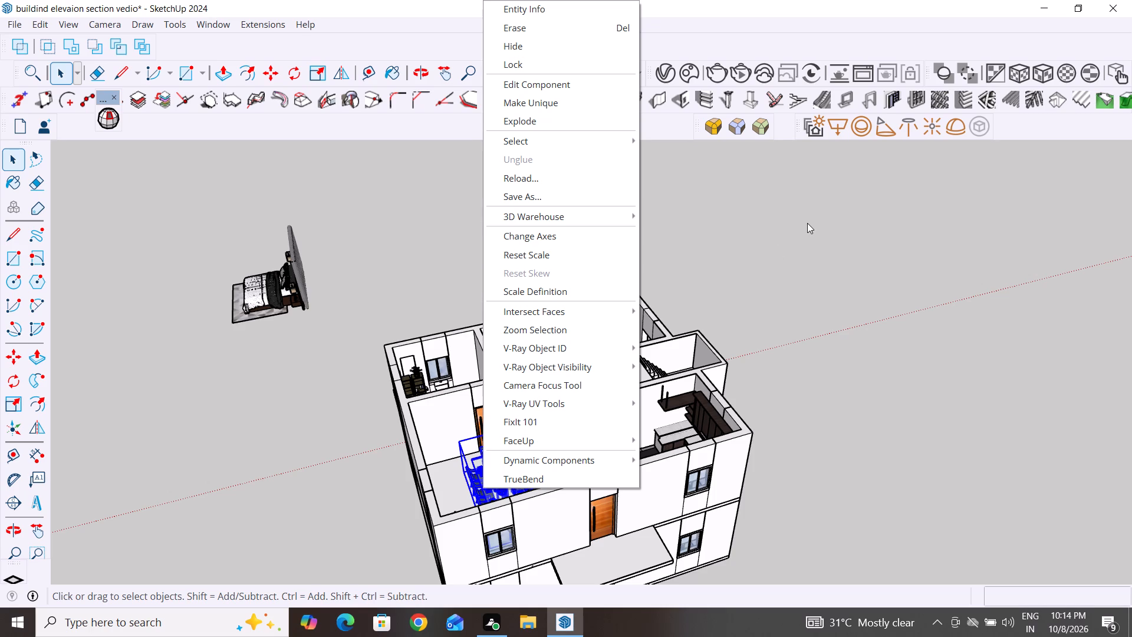
pyautogui.rightClick(807, 222)
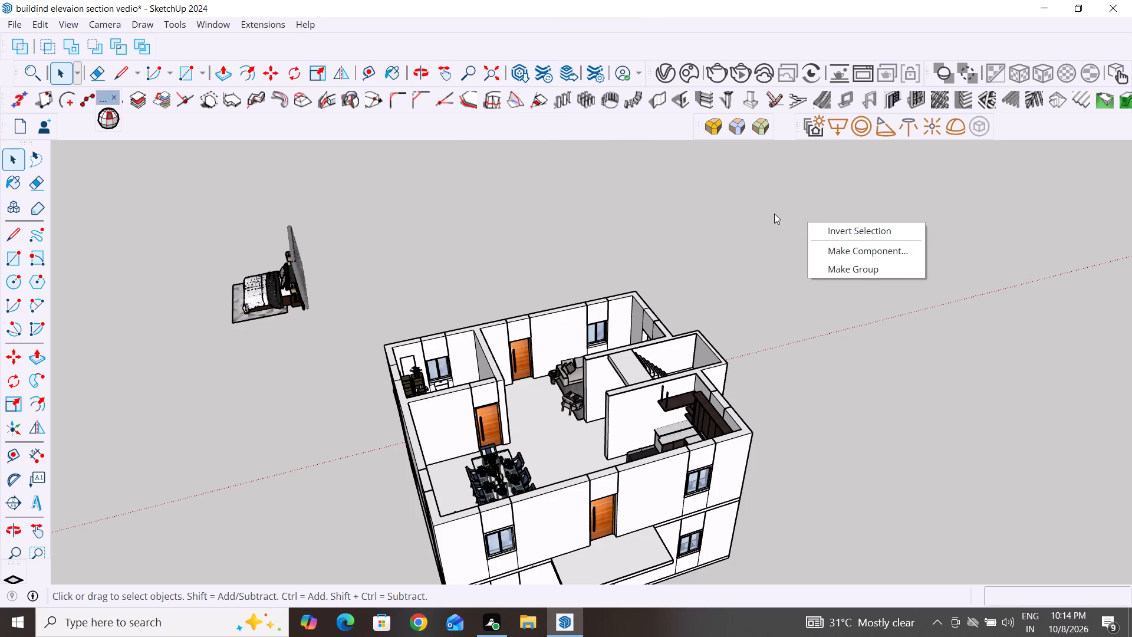
pyautogui.click(476, 477)
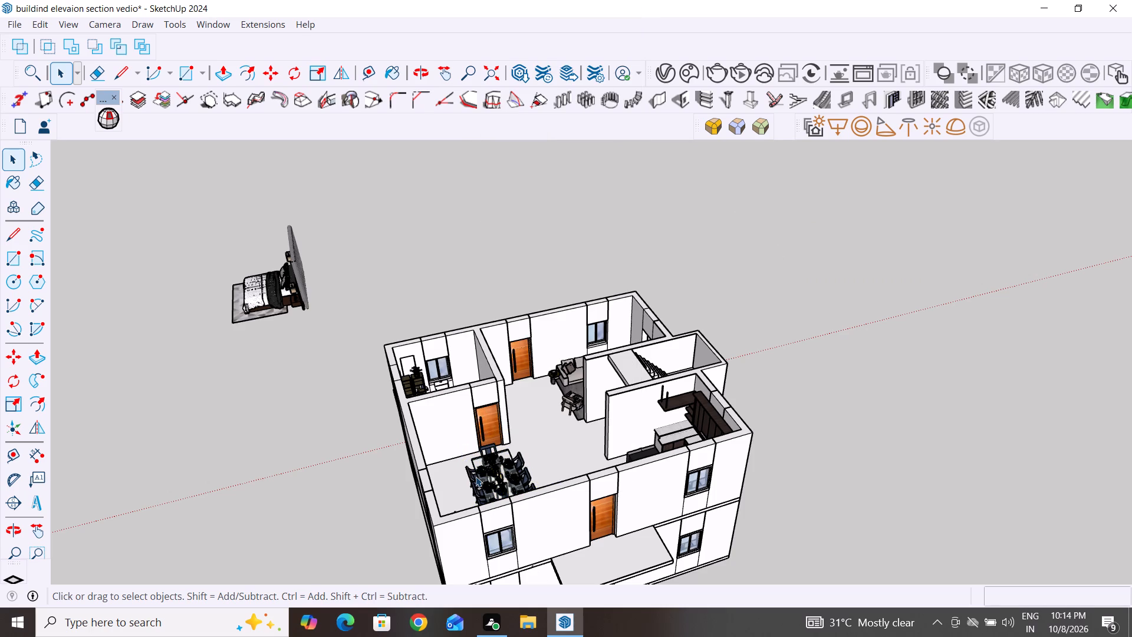
pyautogui.press('Delete')
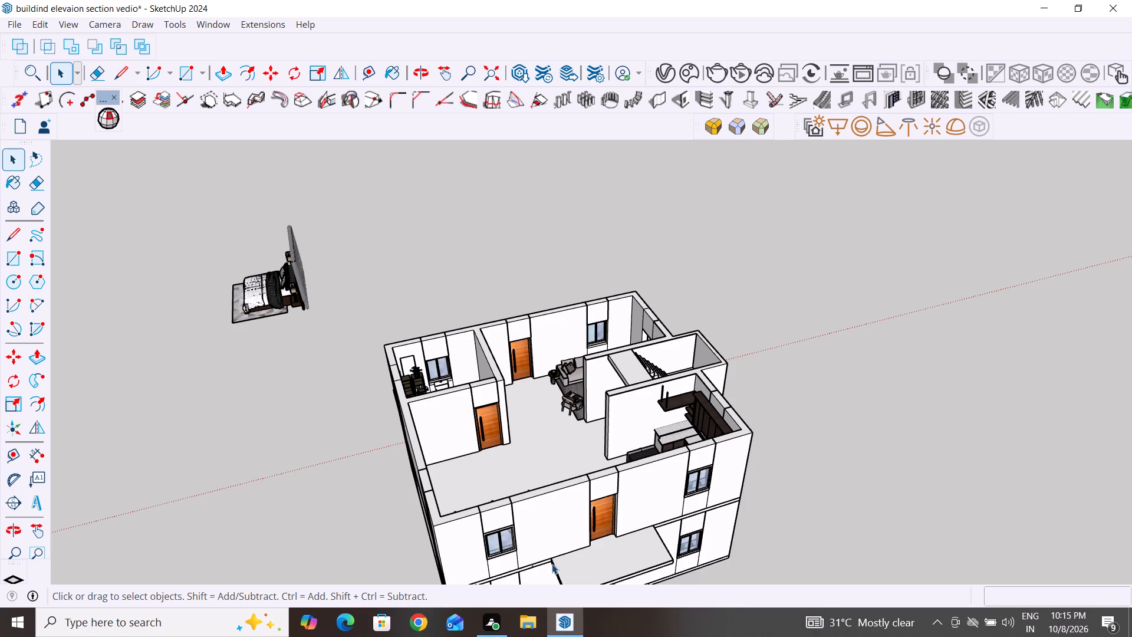
# Rotate the loose bed component 90° about its headboard-wall base corner so the headboard wall runs parallel to the red axis.
pyautogui.click(259, 306)
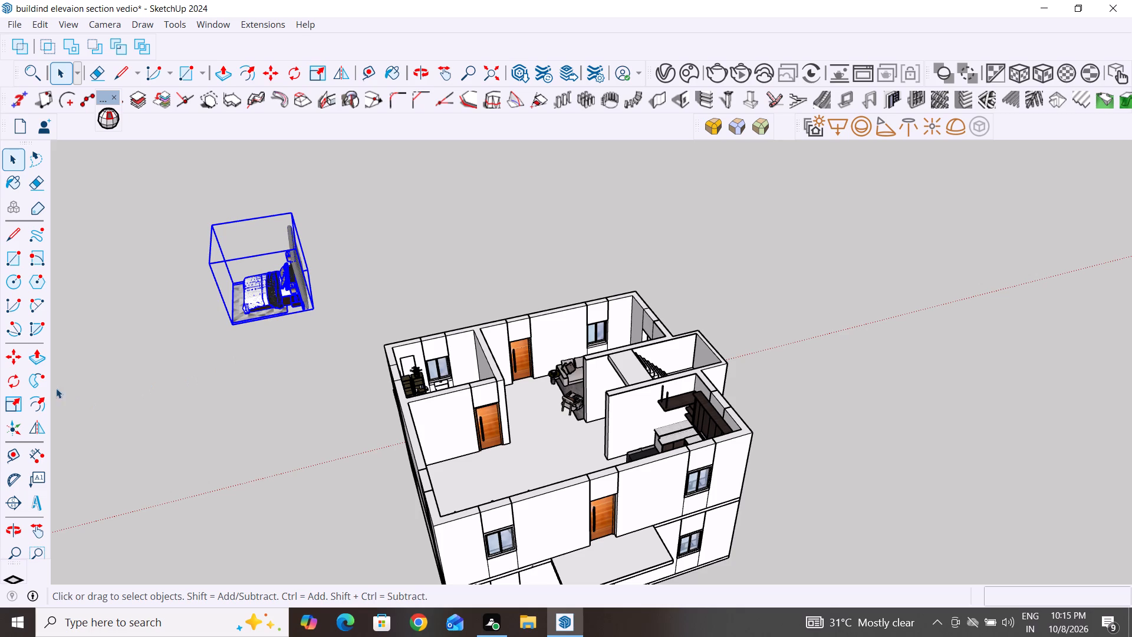
pyautogui.click(13, 377)
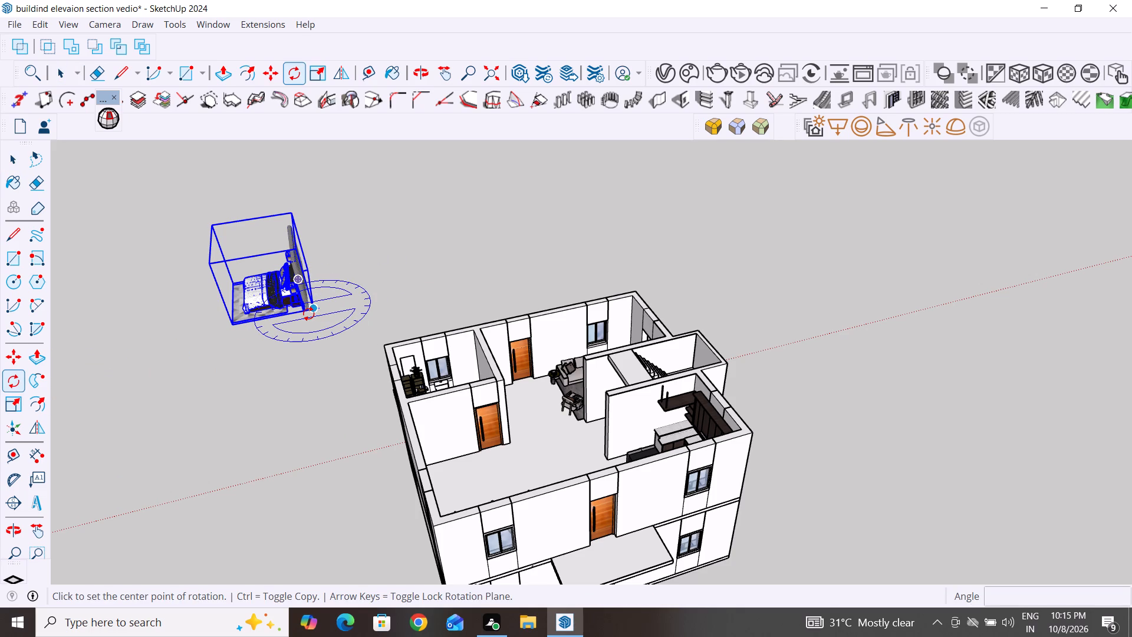
pyautogui.click(308, 314)
pyautogui.click(410, 291)
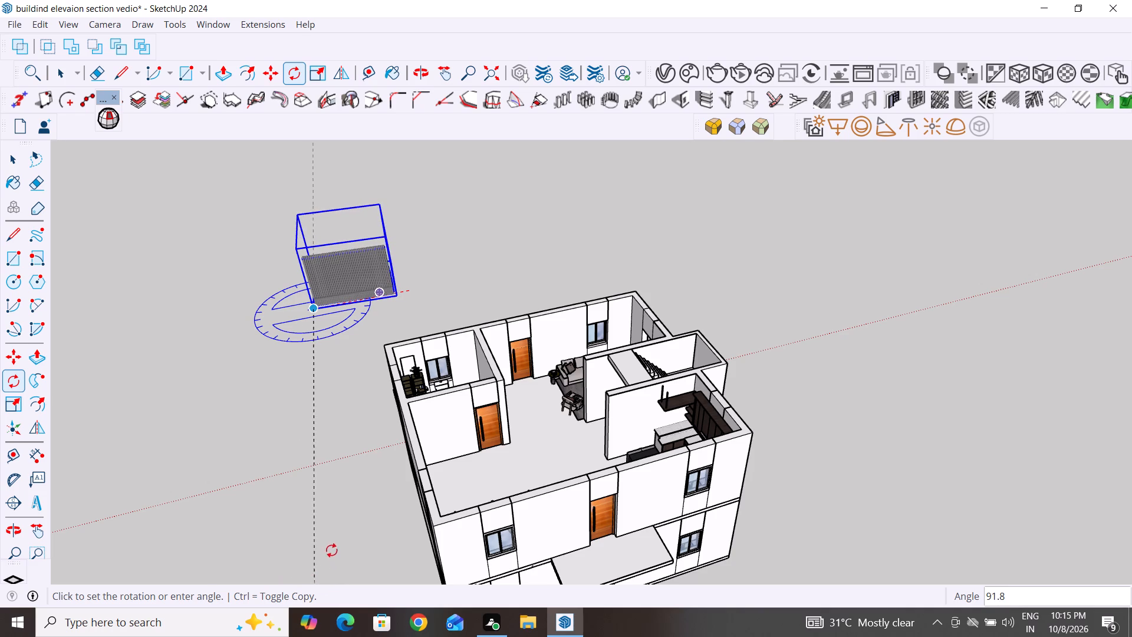
pyautogui.click(336, 488)
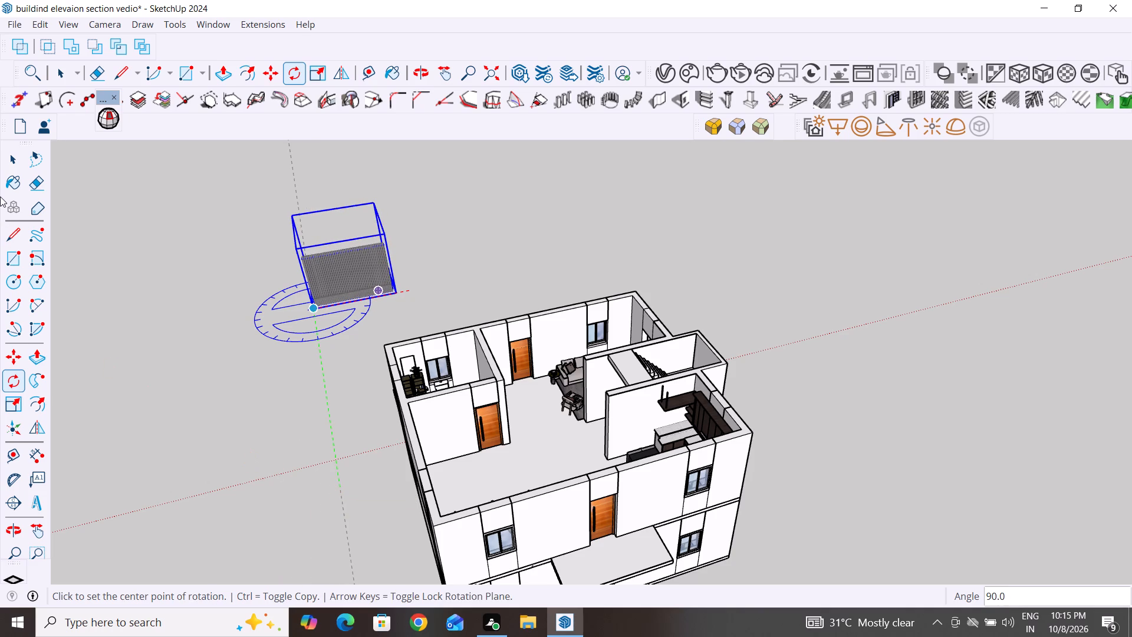
pyautogui.click(13, 160)
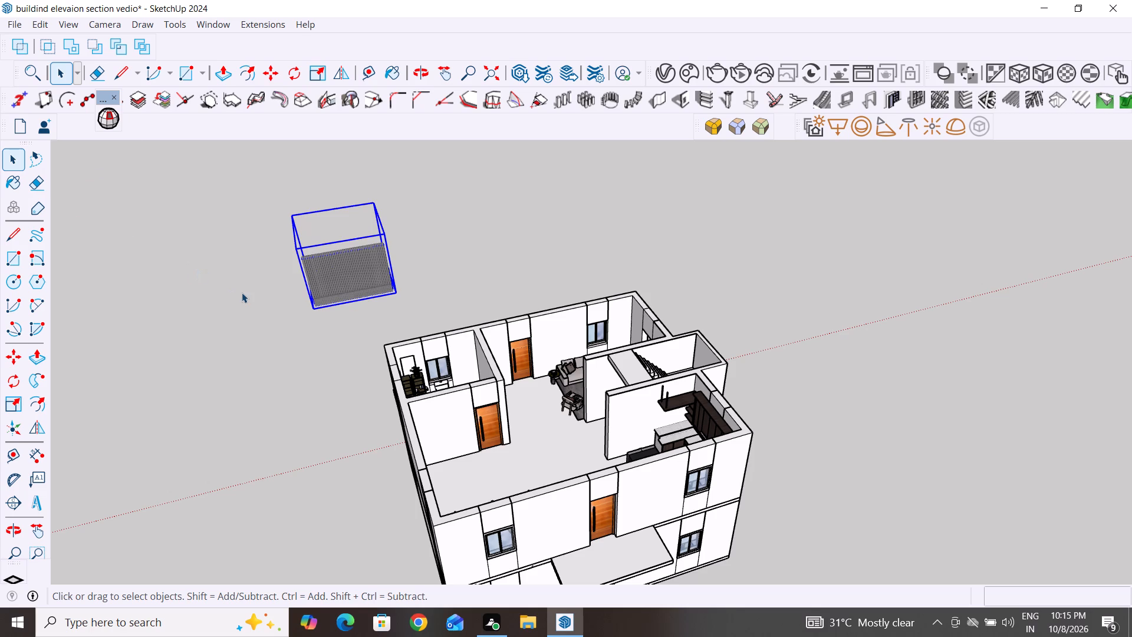
# Move the rotated bed by its headboard-wall base corner into the upper-storey area cleared of the dining set.
pyautogui.press('m')
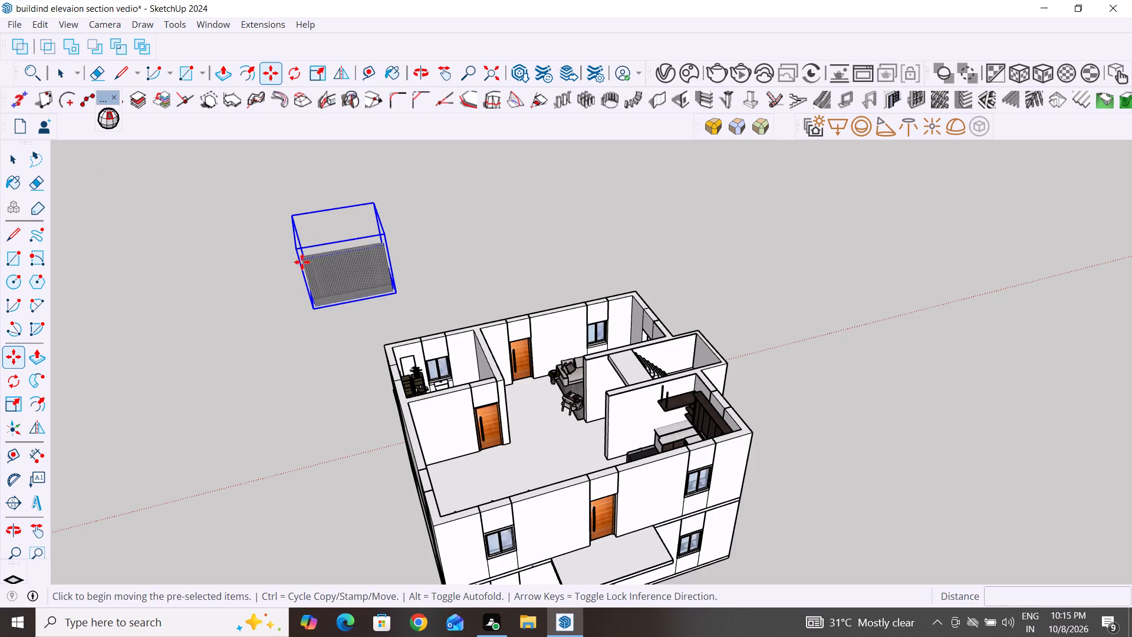
pyautogui.click(317, 306)
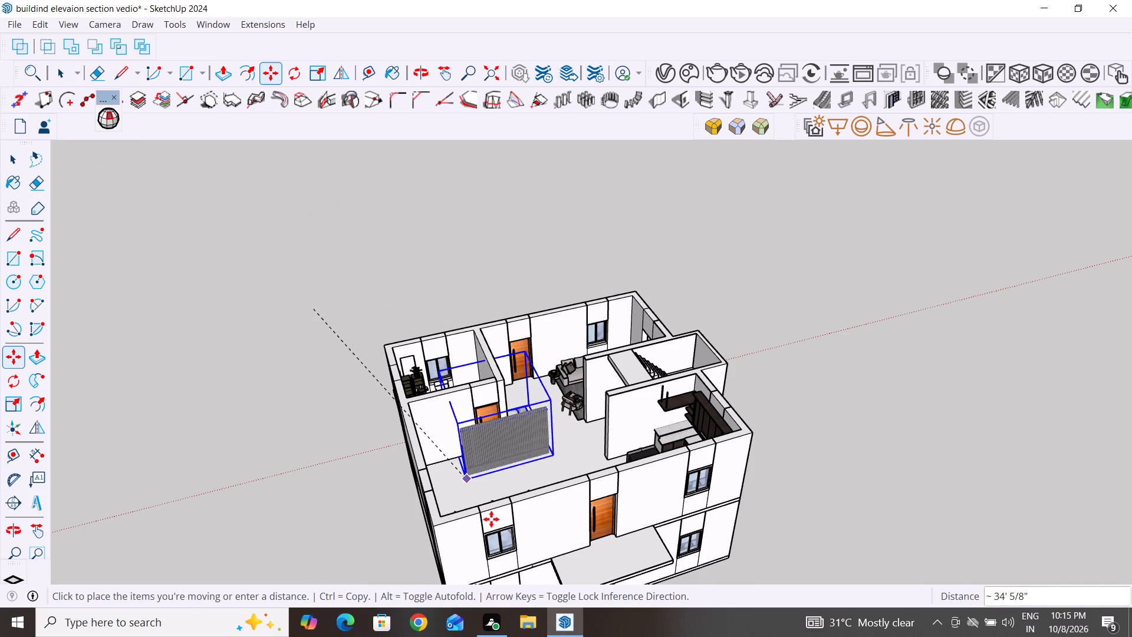
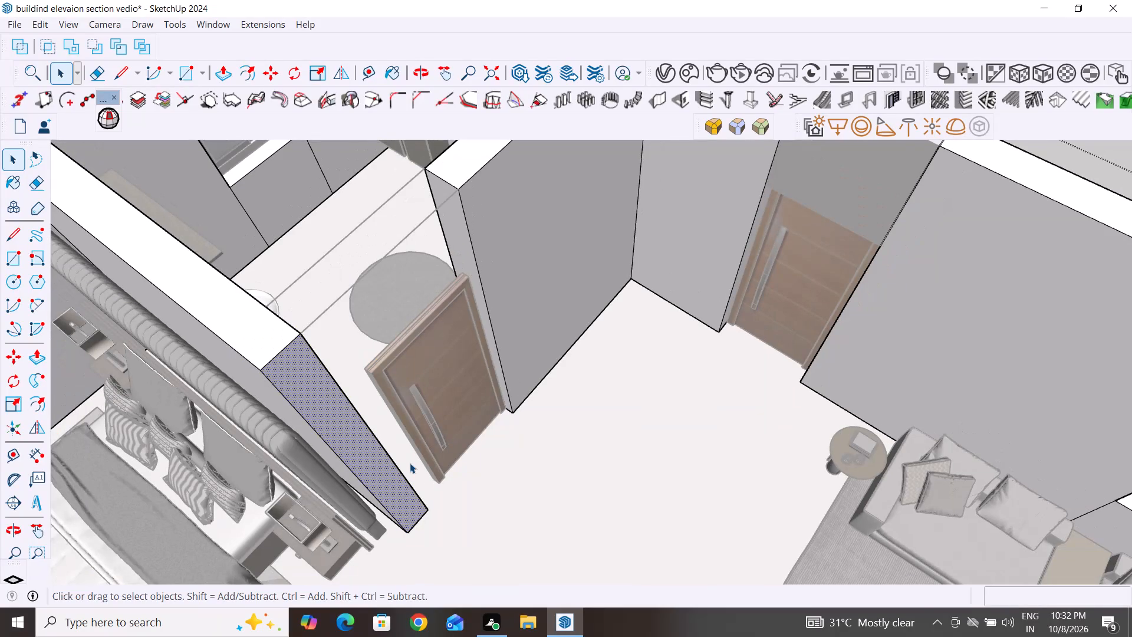
# Close the wall group and examine the upper storey from several sides, including the bed's placement and the partition beside the bathroom door.
pyautogui.scroll(-7, 431, 546)
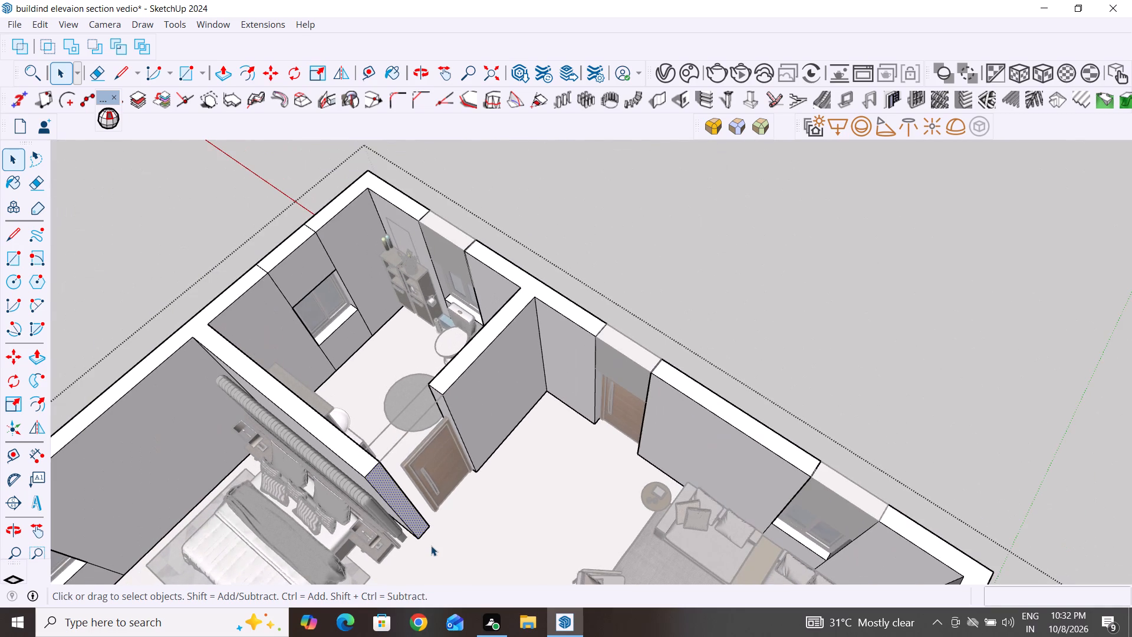
pyautogui.click(845, 226)
pyautogui.moveTo(917, 332); pyautogui.dragTo(793, 411, button='middle')
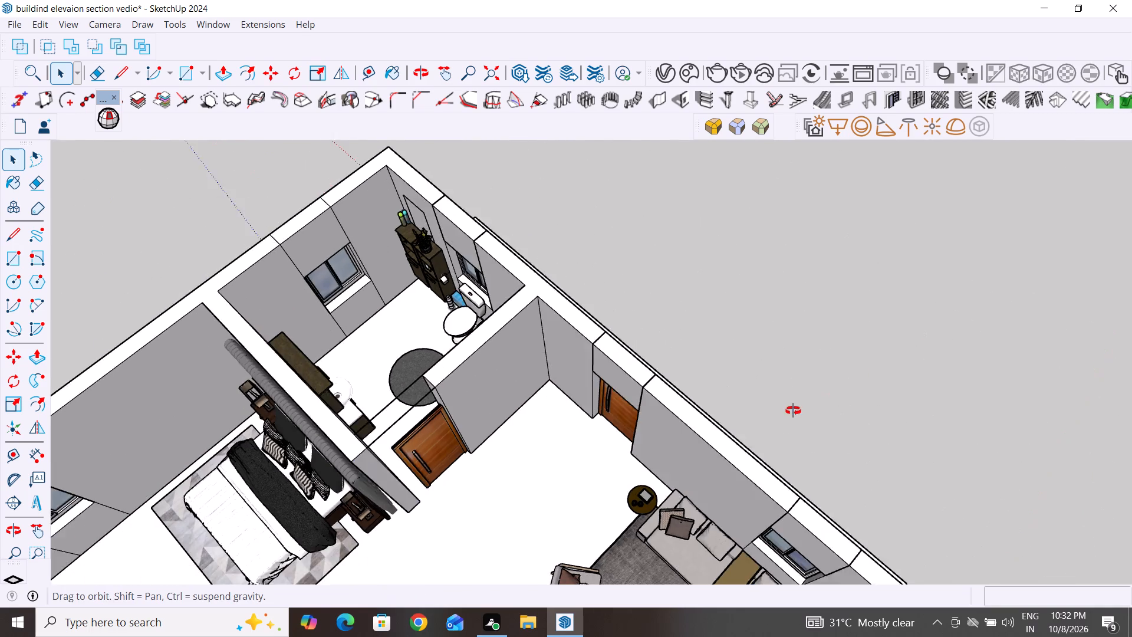
pyautogui.moveTo(793, 411); pyautogui.dragTo(460, 430, button='middle')
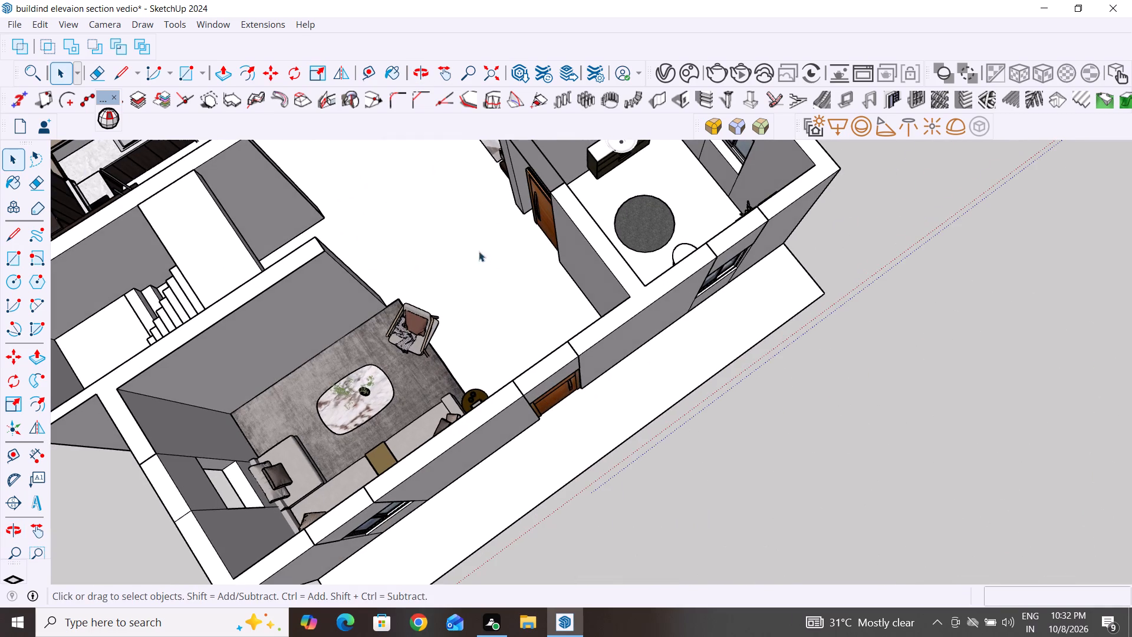
pyautogui.scroll(-5, 319, 424)
pyautogui.moveTo(429, 337); pyautogui.dragTo(501, 279, button='middle')
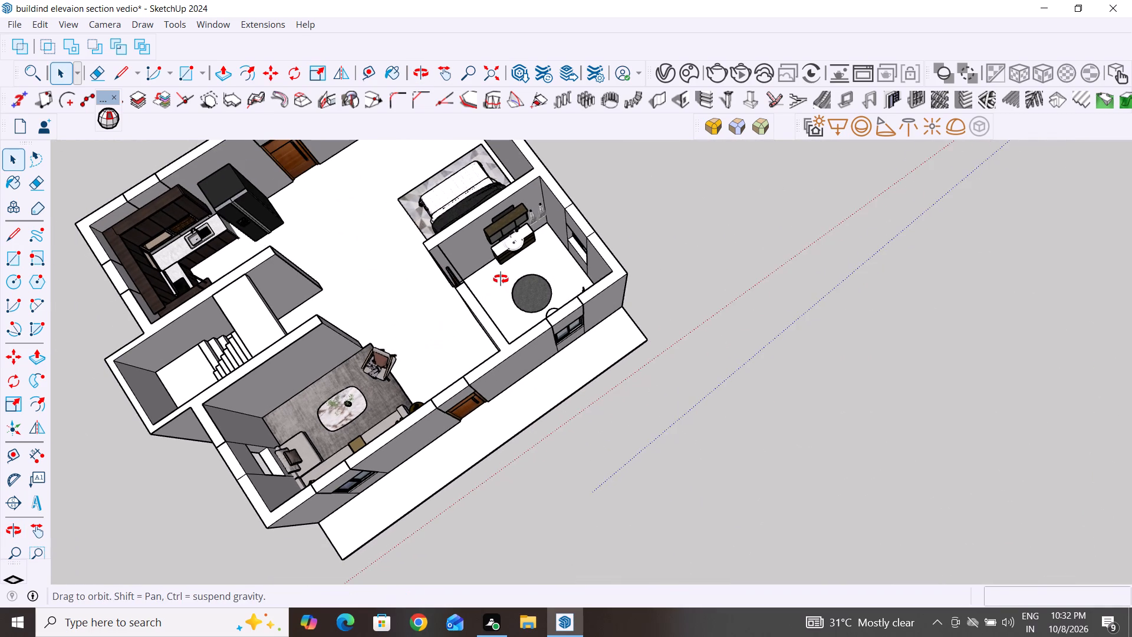
pyautogui.moveTo(501, 279); pyautogui.dragTo(552, 177, button='middle')
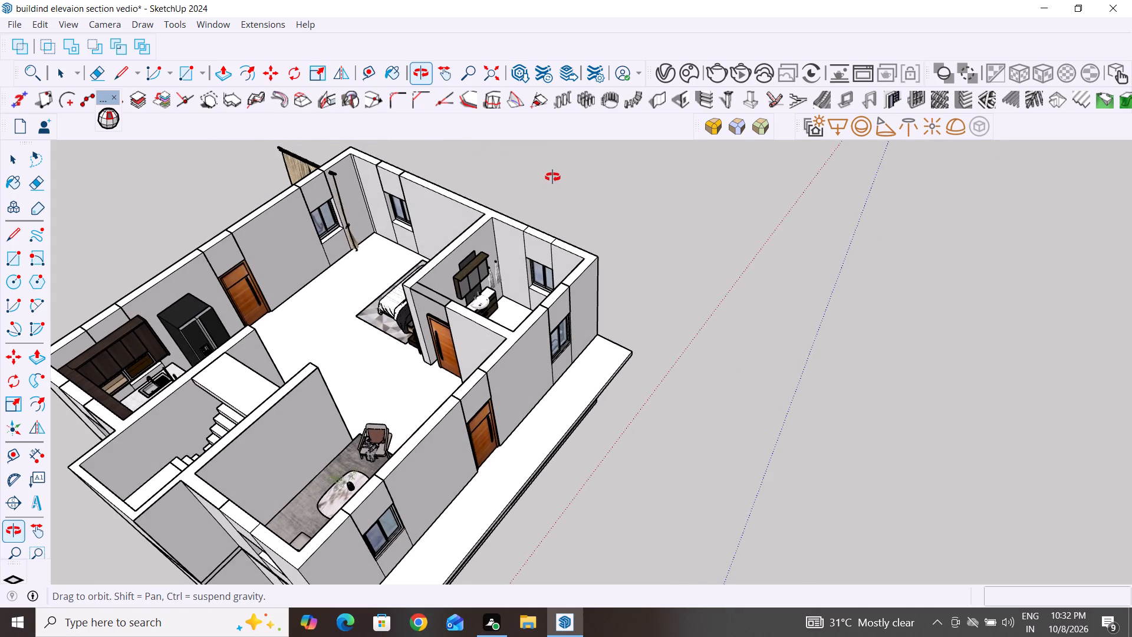
pyautogui.moveTo(552, 177); pyautogui.dragTo(552, 169, button='middle')
pyautogui.scroll(5, 387, 267)
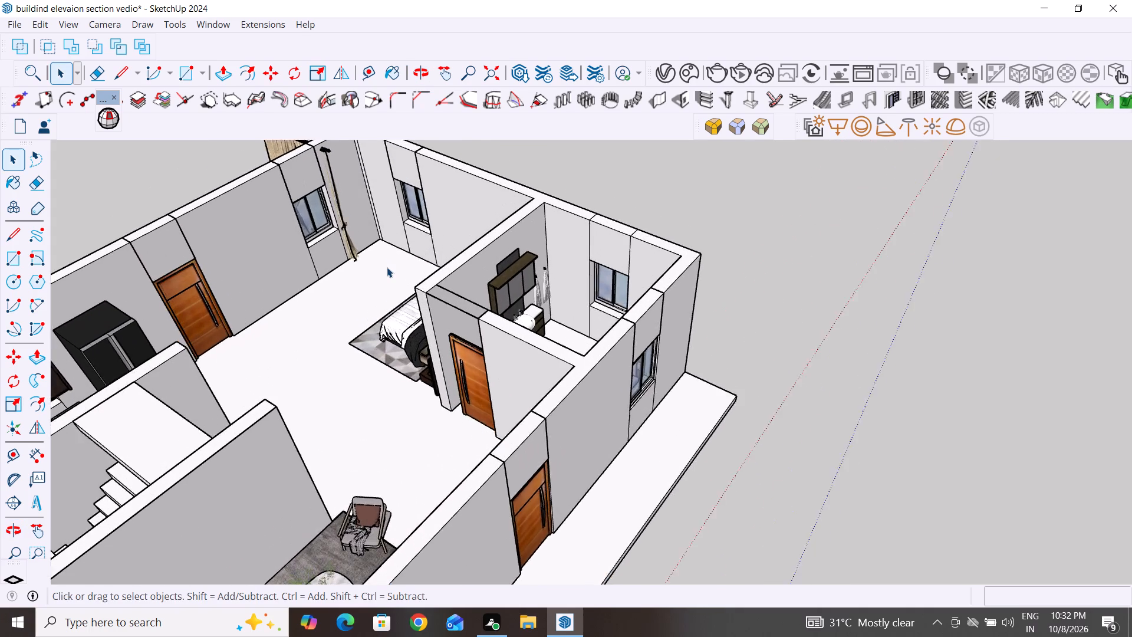
pyautogui.scroll(1, 485, 398)
pyautogui.moveTo(493, 402); pyautogui.dragTo(669, 459, button='middle')
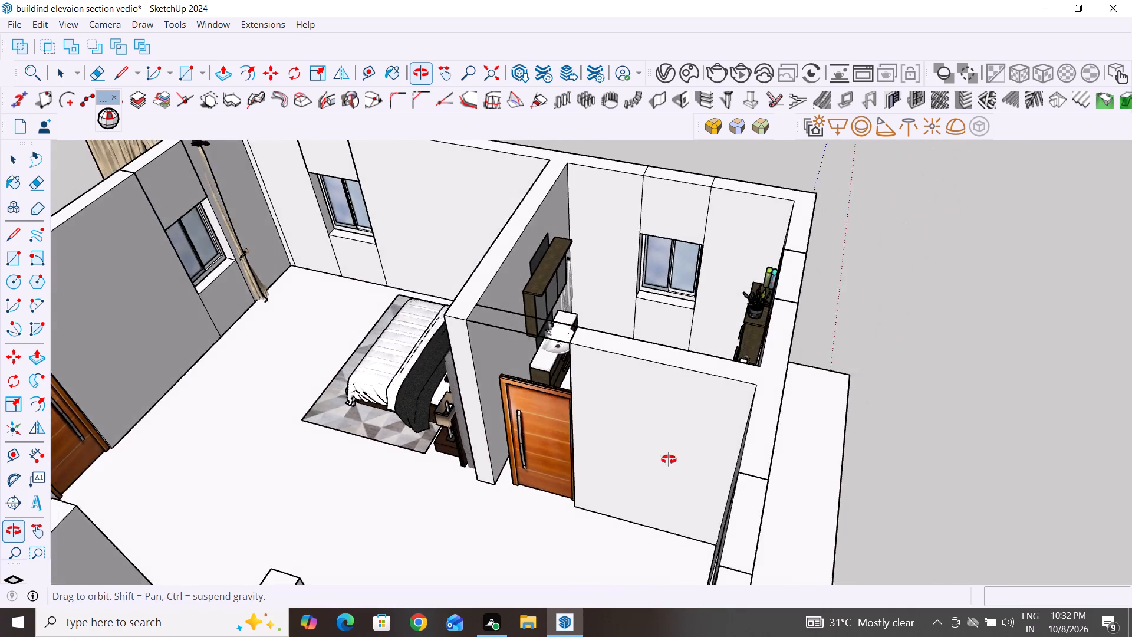
pyautogui.moveTo(669, 459); pyautogui.dragTo(677, 490, button='middle')
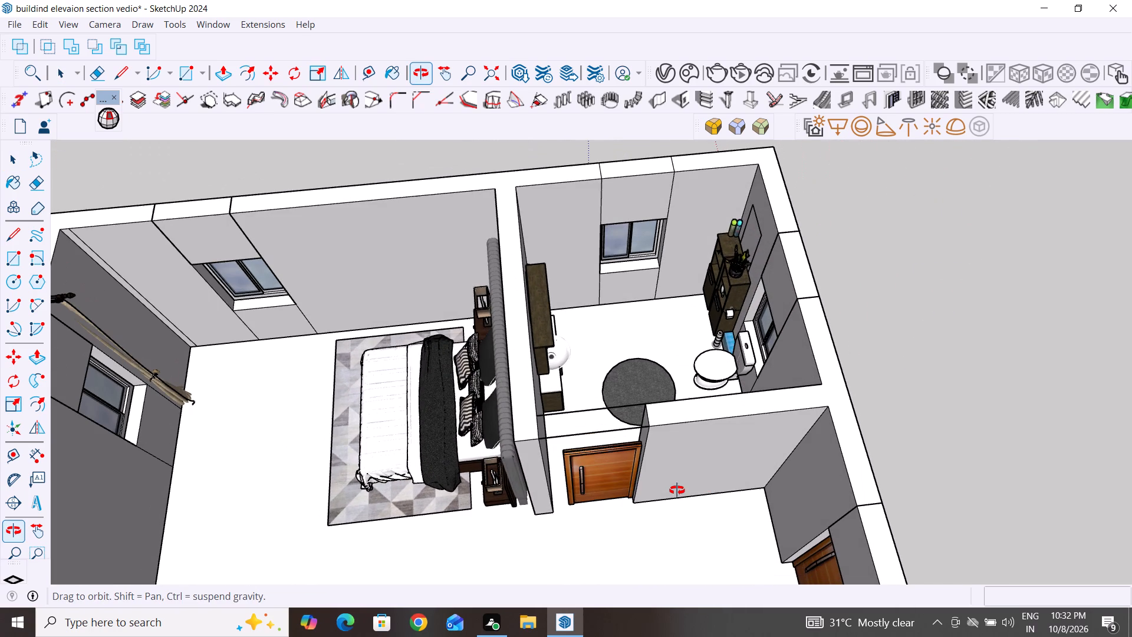
pyautogui.moveTo(677, 490); pyautogui.dragTo(512, 434, button='middle')
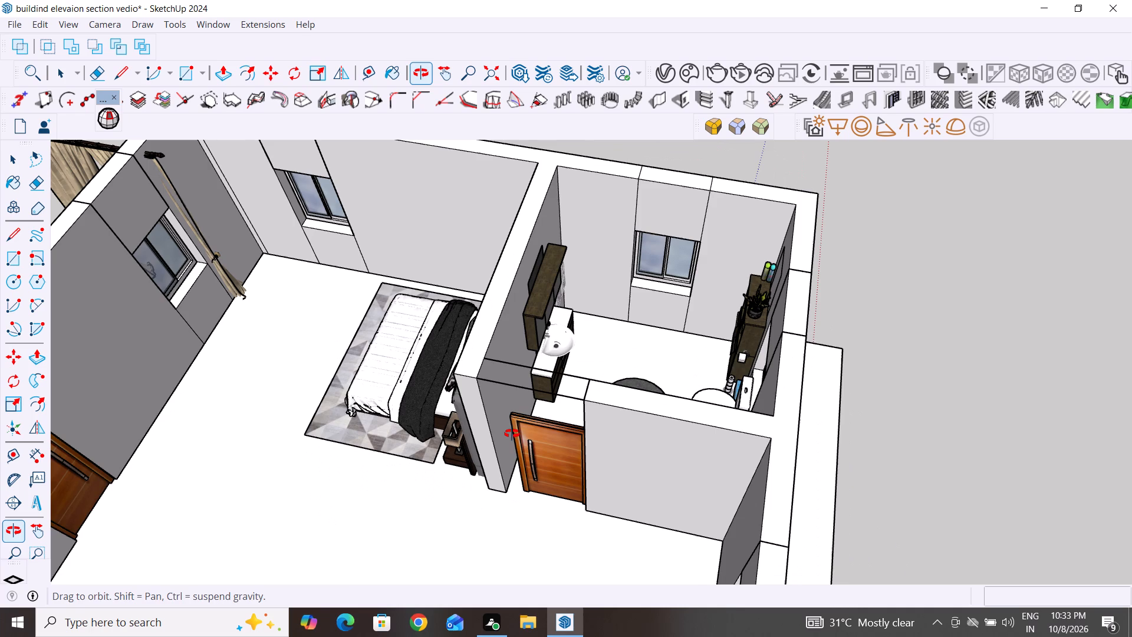
# Draw a line down the partition wall face beside the bathroom door, from its top edge to its base.
pyautogui.scroll(4, 465, 392)
pyautogui.scroll(2, 465, 285)
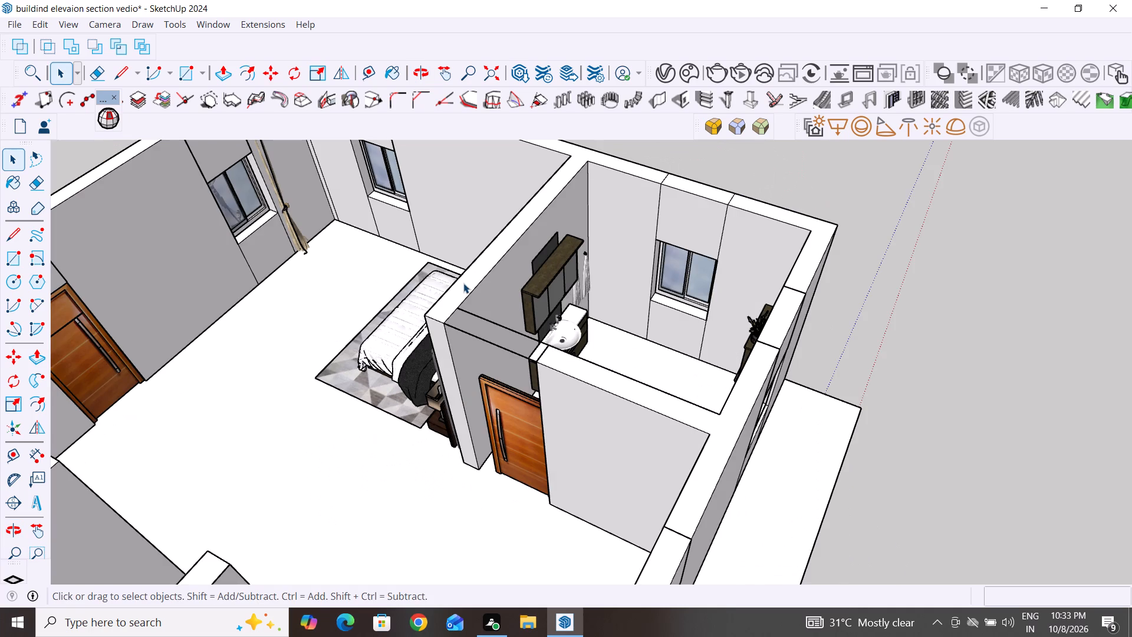
pyautogui.scroll(1, 463, 283)
pyautogui.moveTo(533, 524); pyautogui.dragTo(573, 423, button='middle')
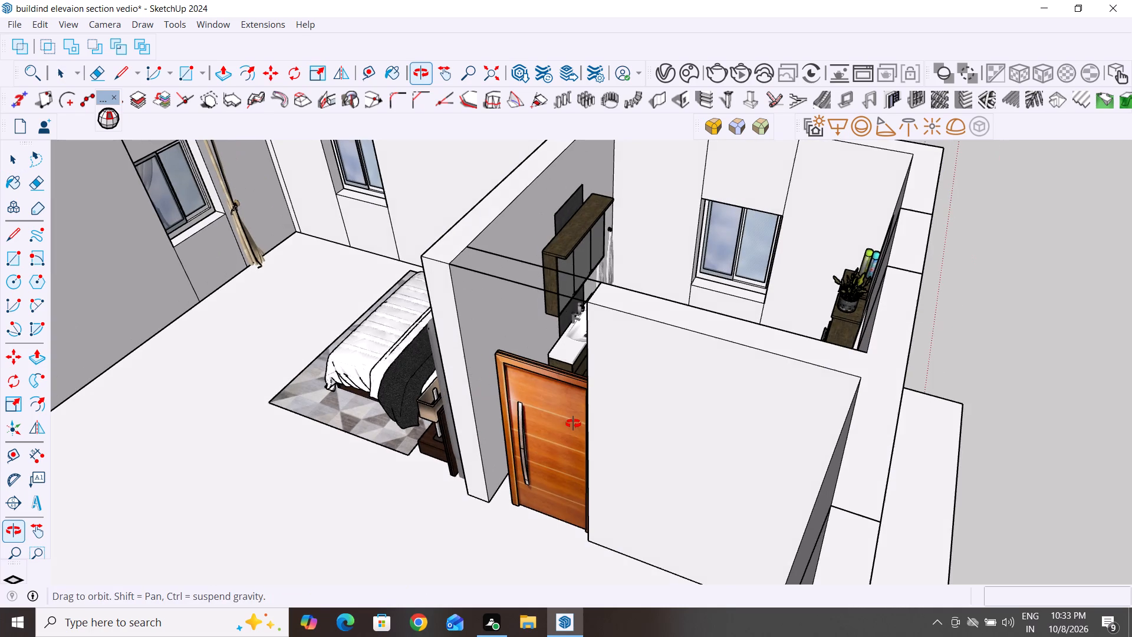
pyautogui.moveTo(573, 423); pyautogui.dragTo(558, 402, button='middle')
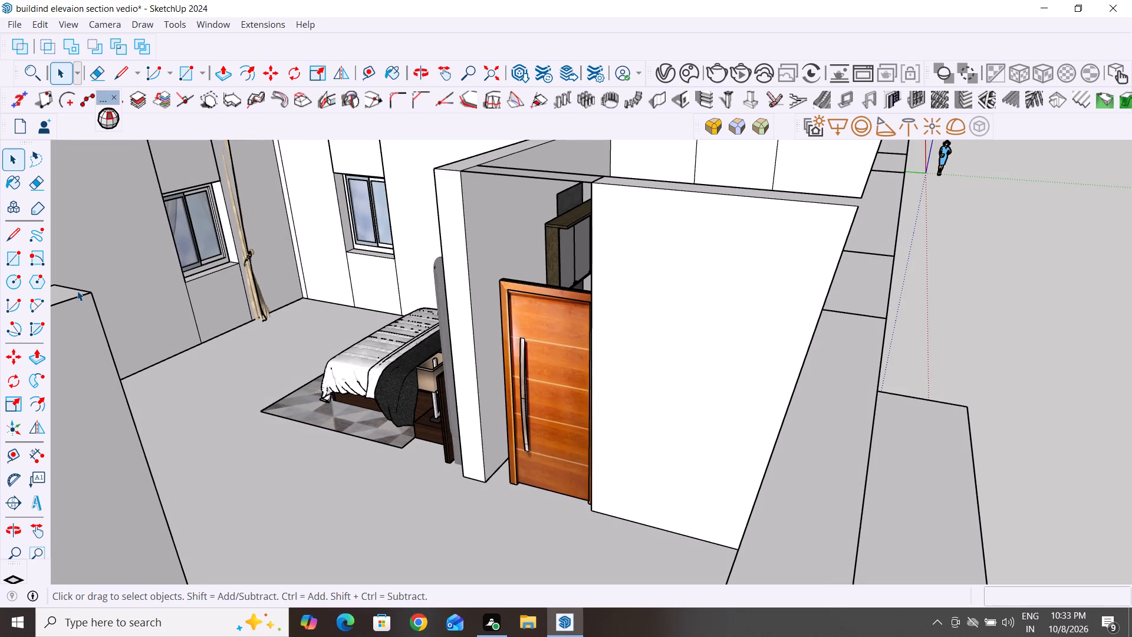
pyautogui.click(17, 234)
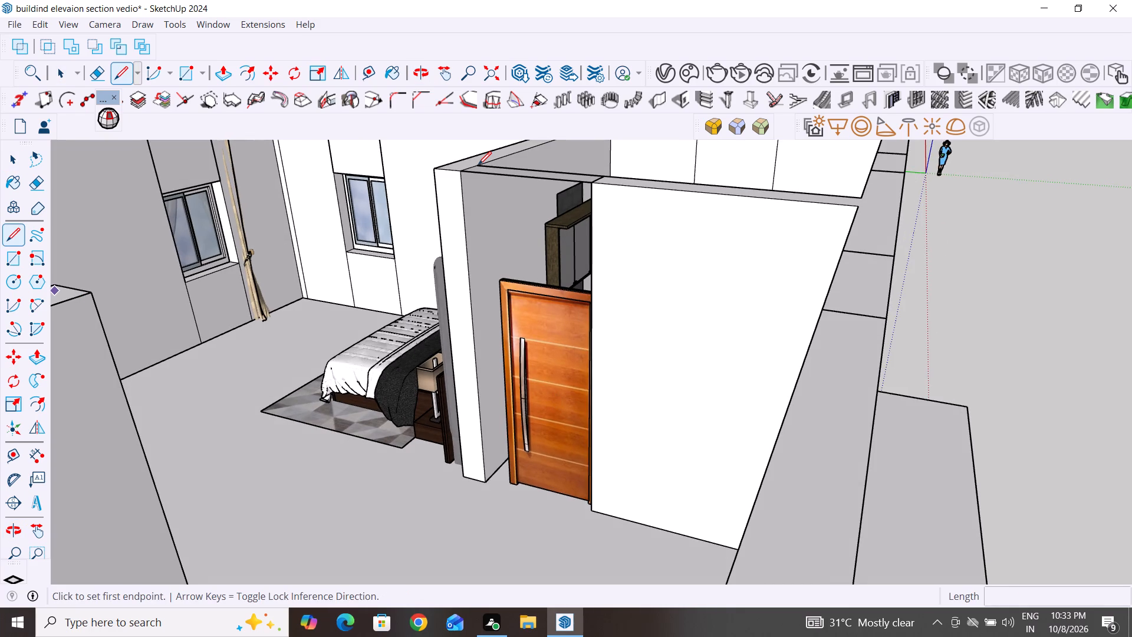
pyautogui.click(478, 165)
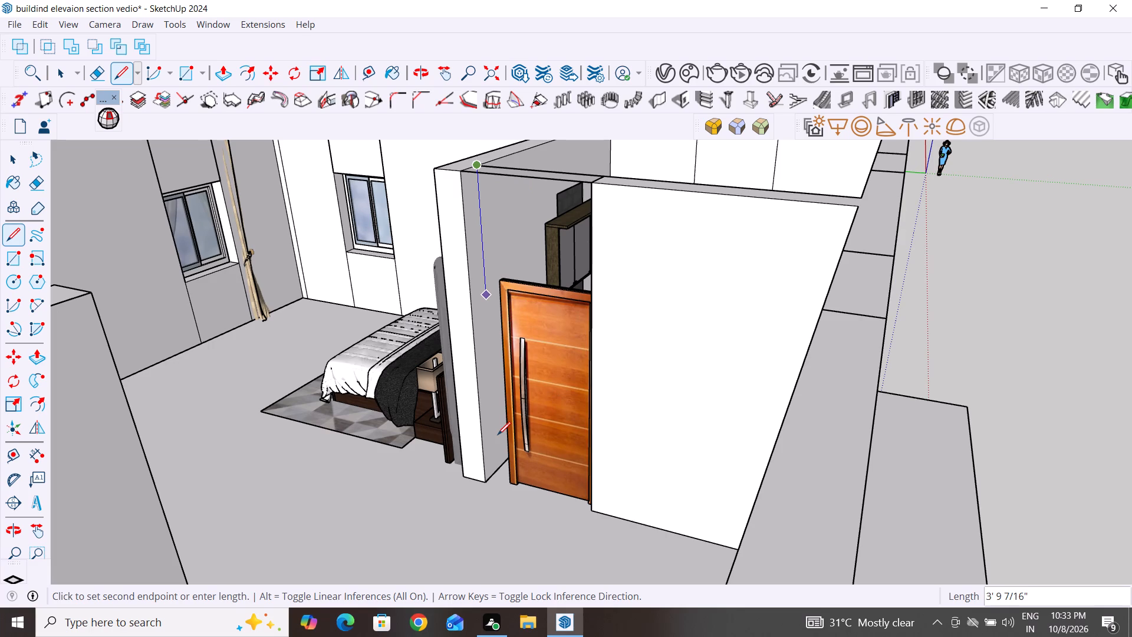
pyautogui.click(501, 468)
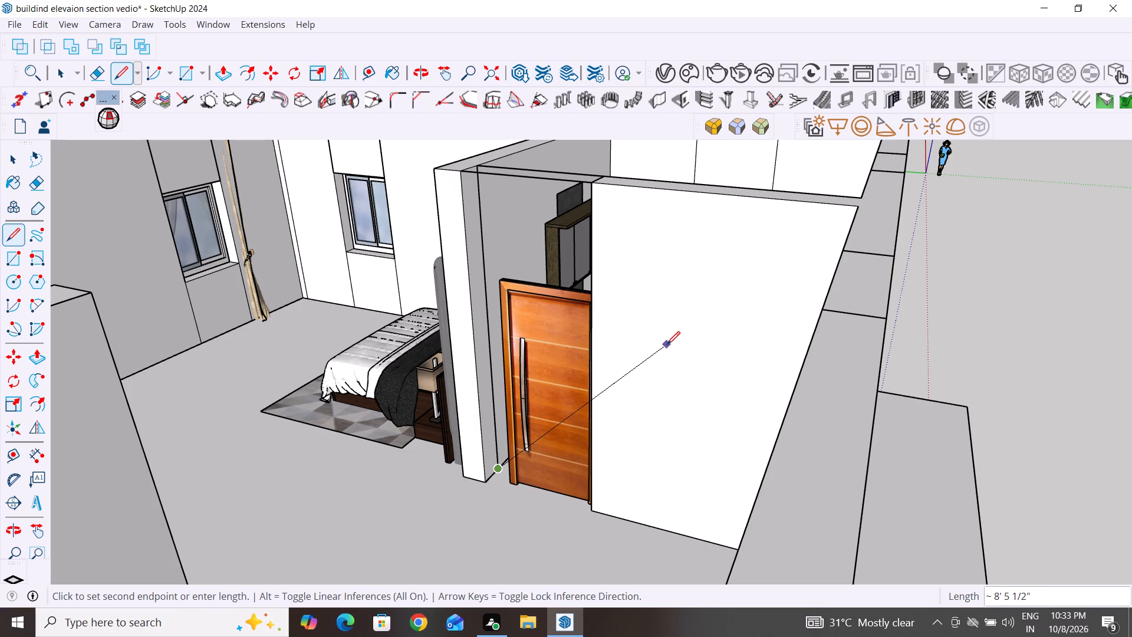
pyautogui.click(20, 155)
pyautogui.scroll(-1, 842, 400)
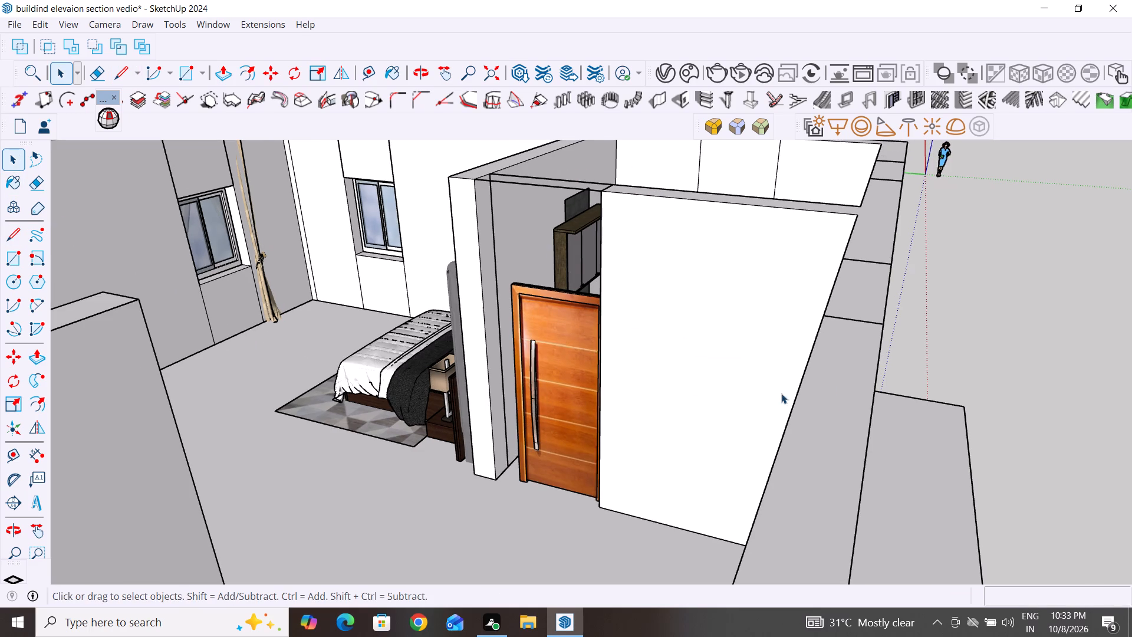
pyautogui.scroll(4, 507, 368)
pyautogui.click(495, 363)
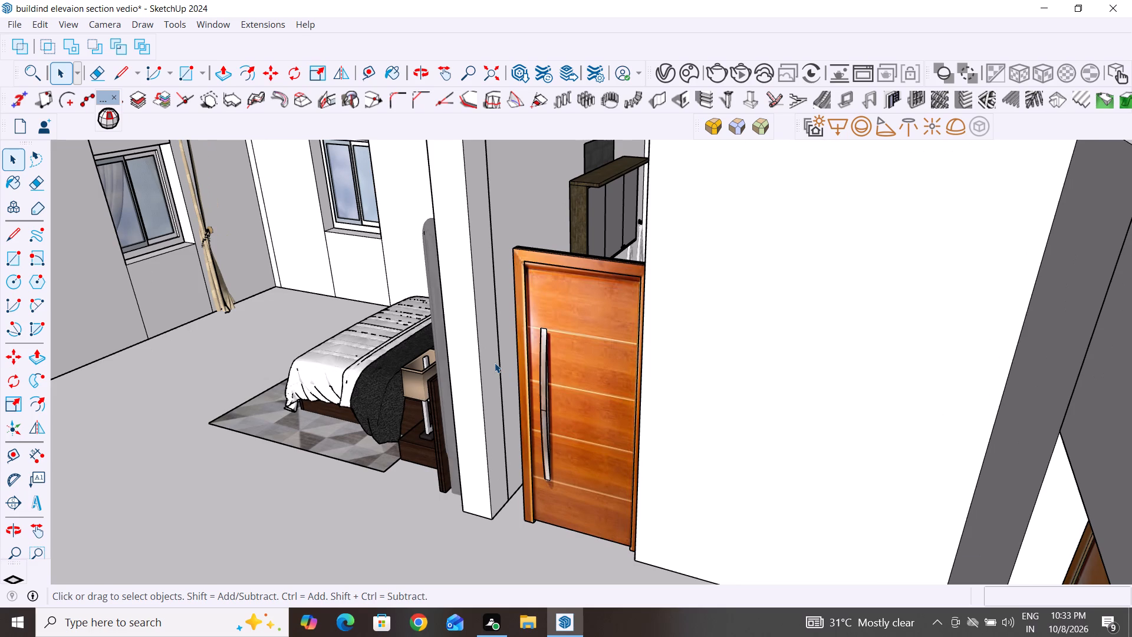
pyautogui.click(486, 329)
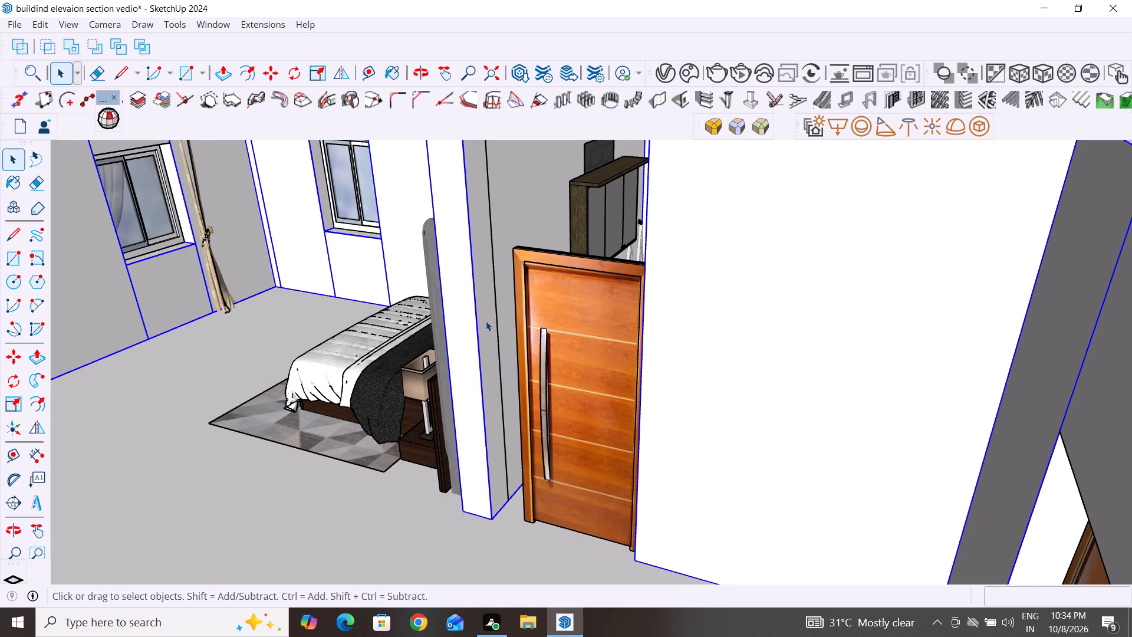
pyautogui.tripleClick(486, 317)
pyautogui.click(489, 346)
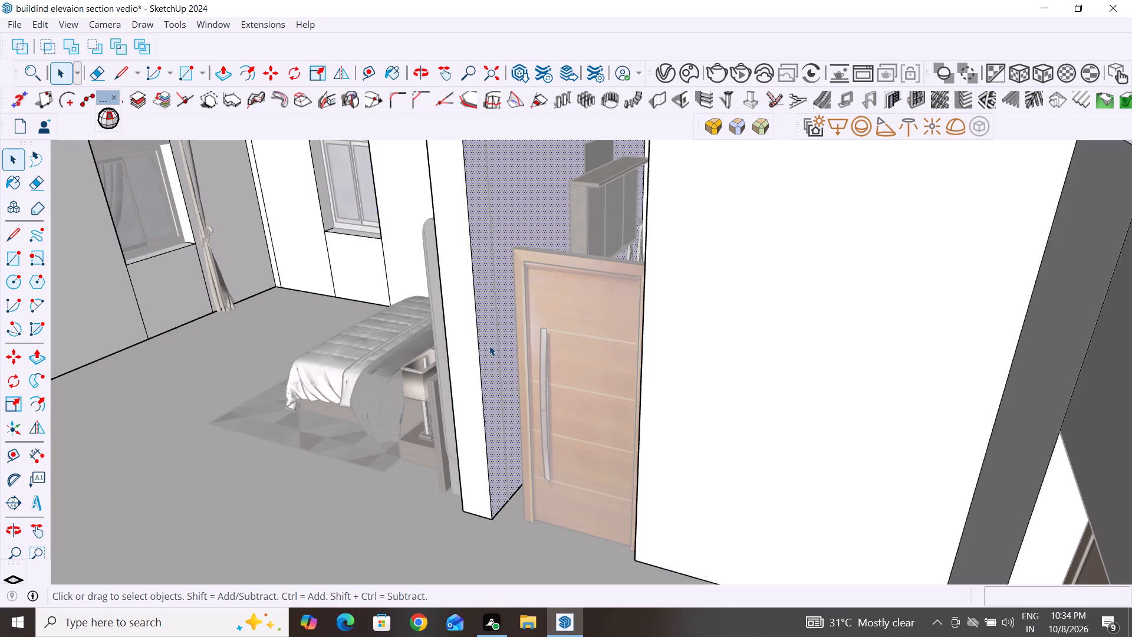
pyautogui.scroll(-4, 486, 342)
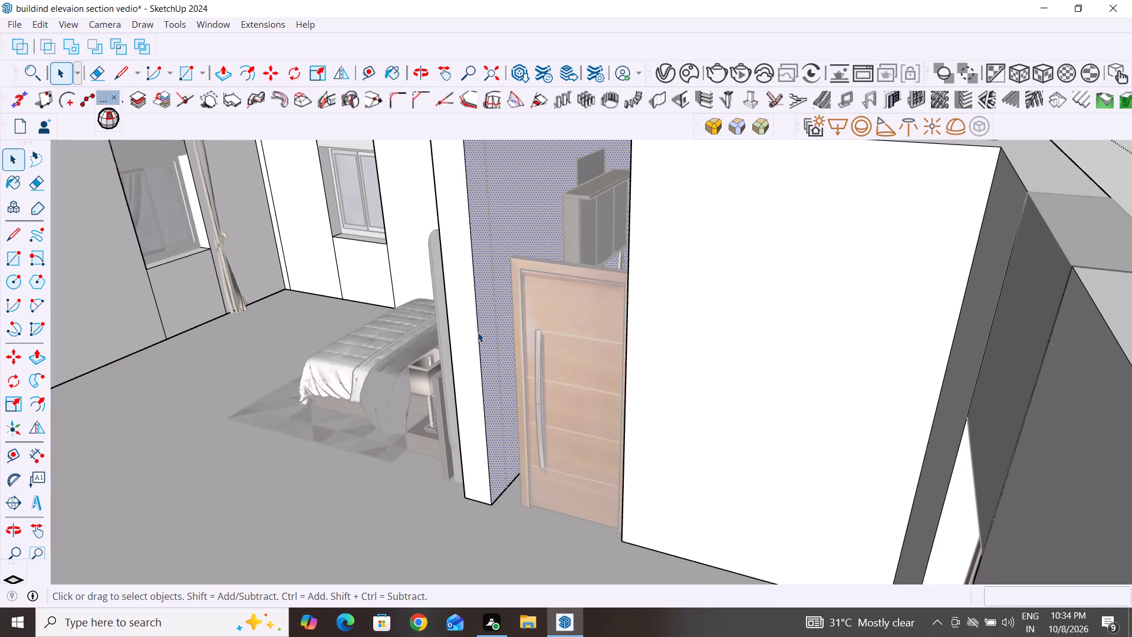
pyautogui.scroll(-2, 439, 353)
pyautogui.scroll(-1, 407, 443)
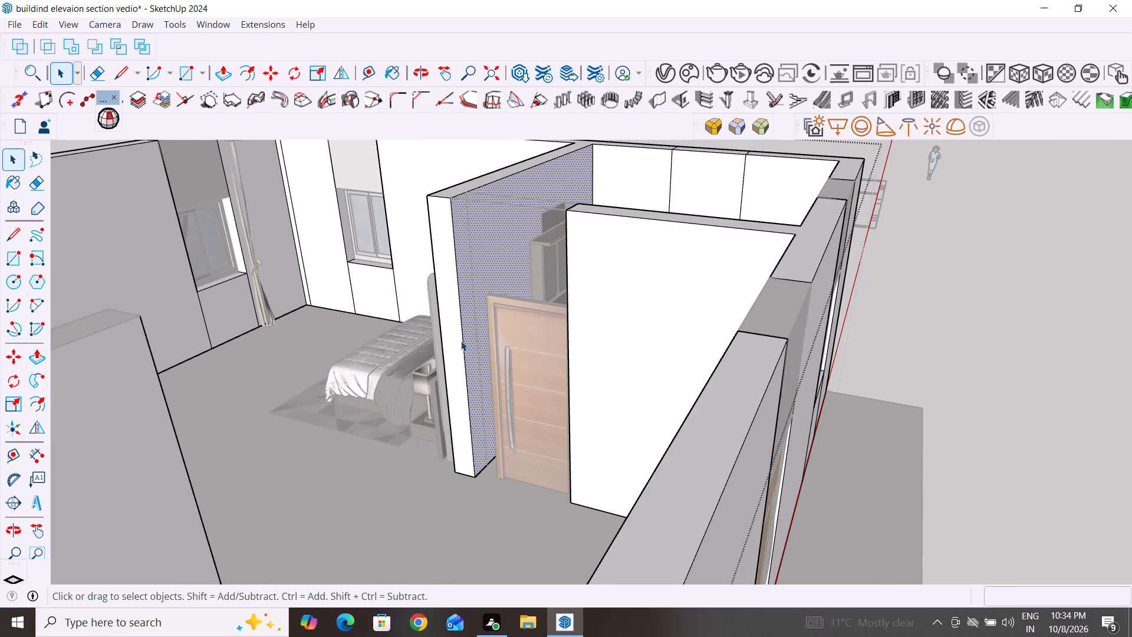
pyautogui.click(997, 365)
# Draw a rectangle about 10 7/16" by 10' on the partition wall face between the wall's free end and the bathroom door.
pyautogui.scroll(4, 483, 207)
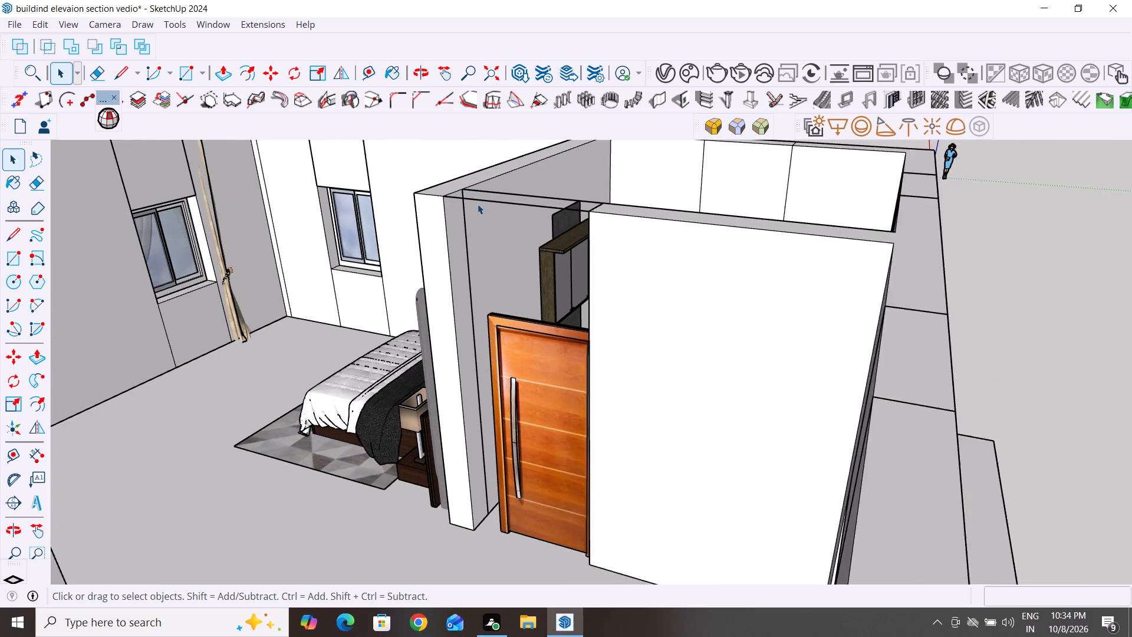
pyautogui.scroll(-3, 612, 396)
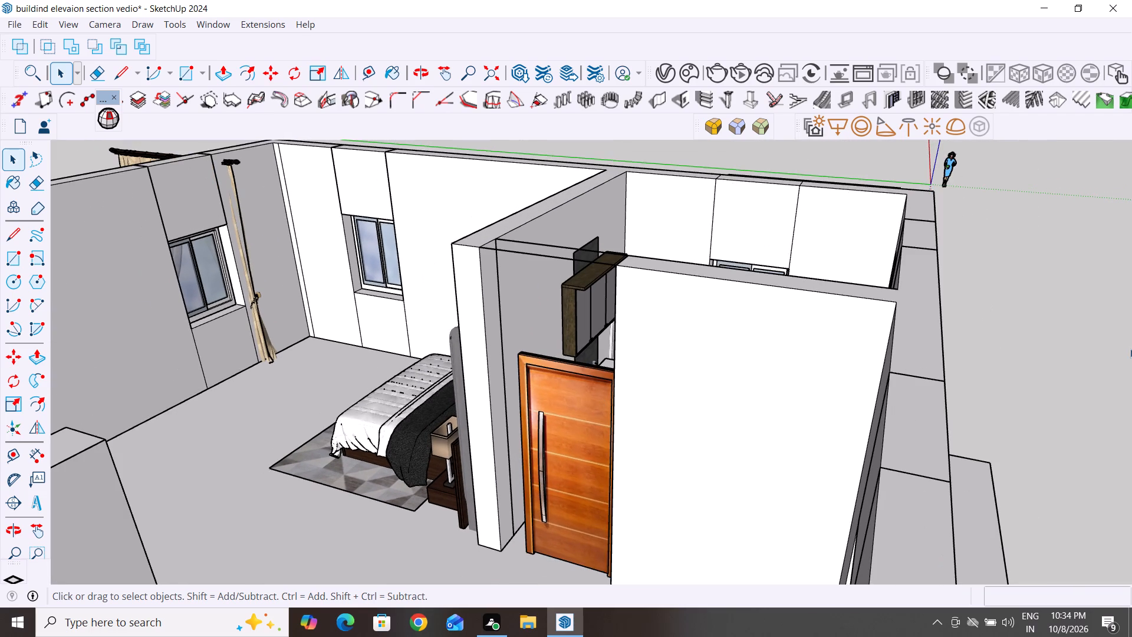
pyautogui.click(14, 264)
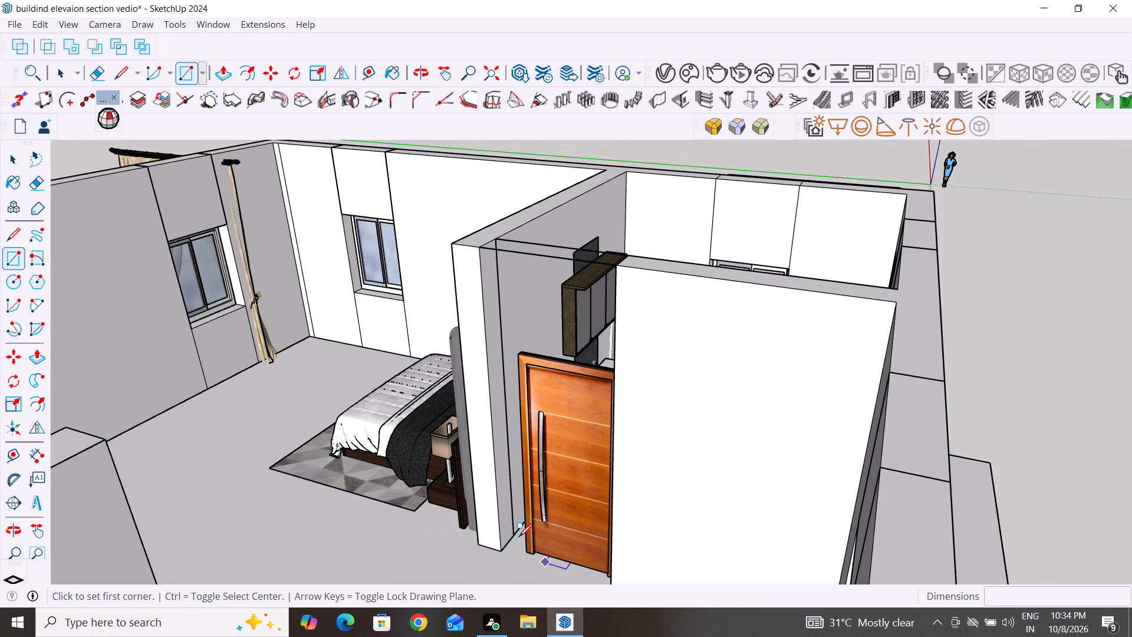
pyautogui.click(516, 537)
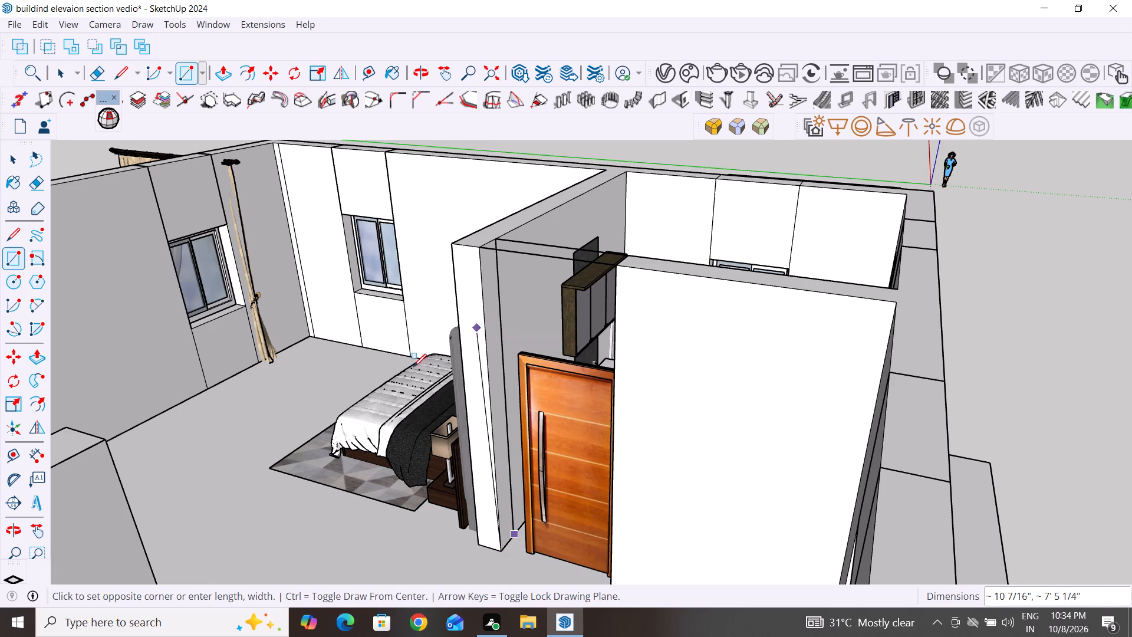
pyautogui.click(481, 249)
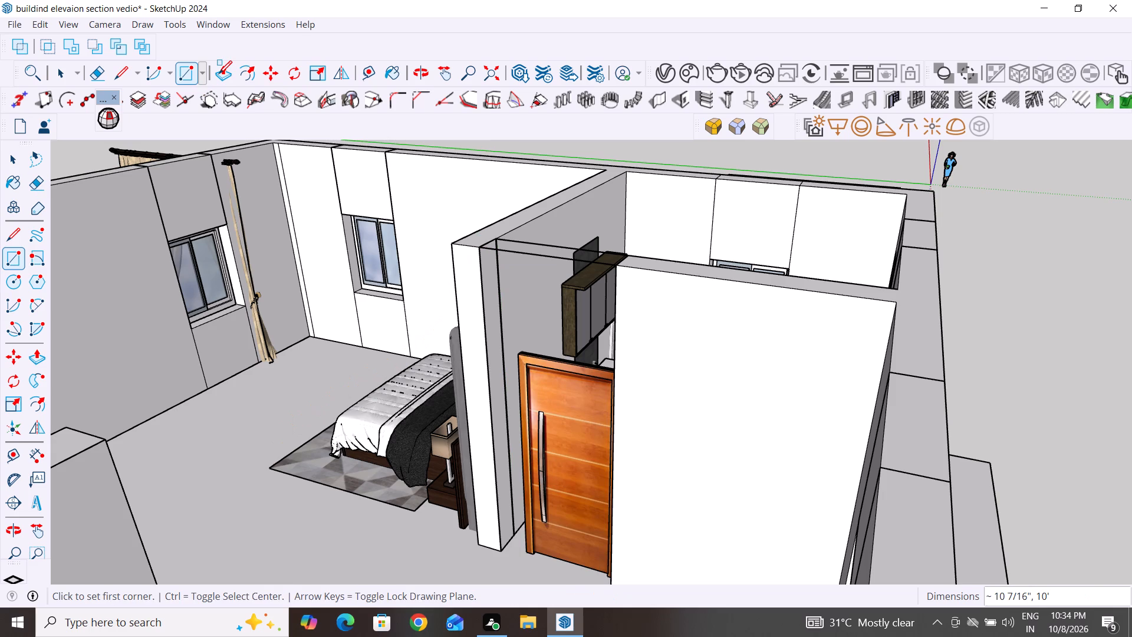
# Push/Pull the rectangular strip on the partition wall face about 8 7/16" out toward the bathroom door frame.
pyautogui.click(224, 77)
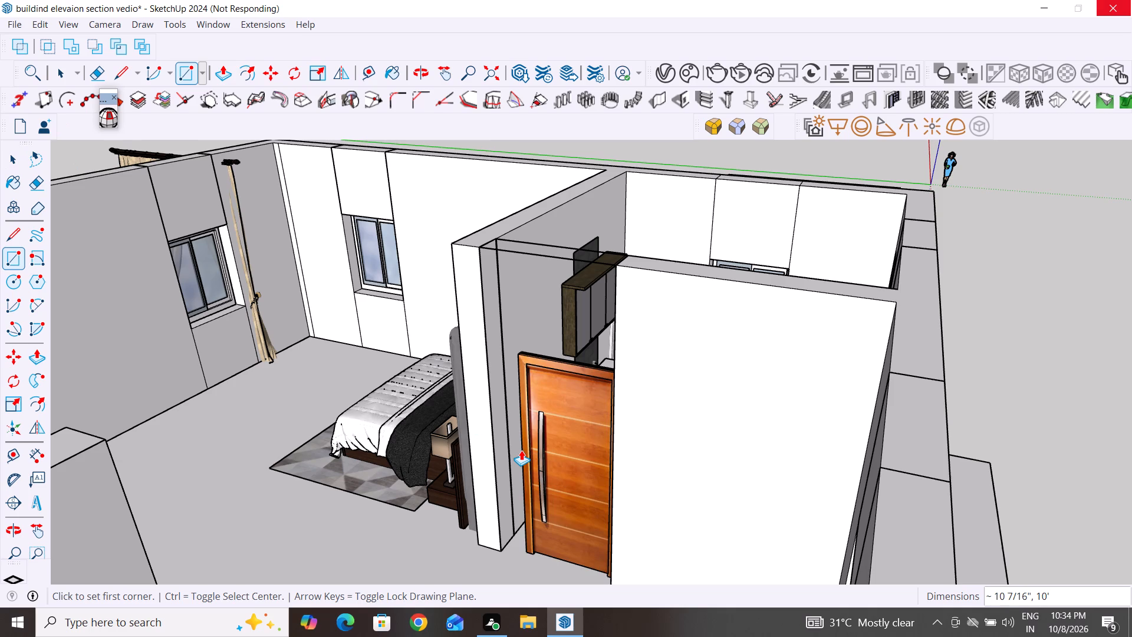
pyautogui.click(499, 431)
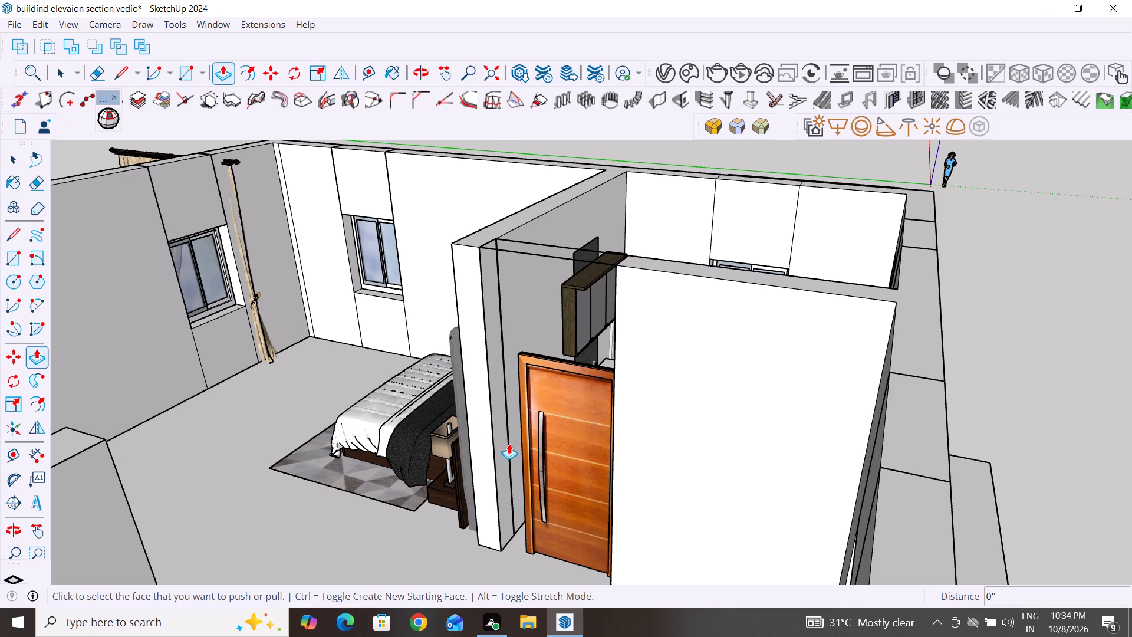
pyautogui.scroll(3, 509, 444)
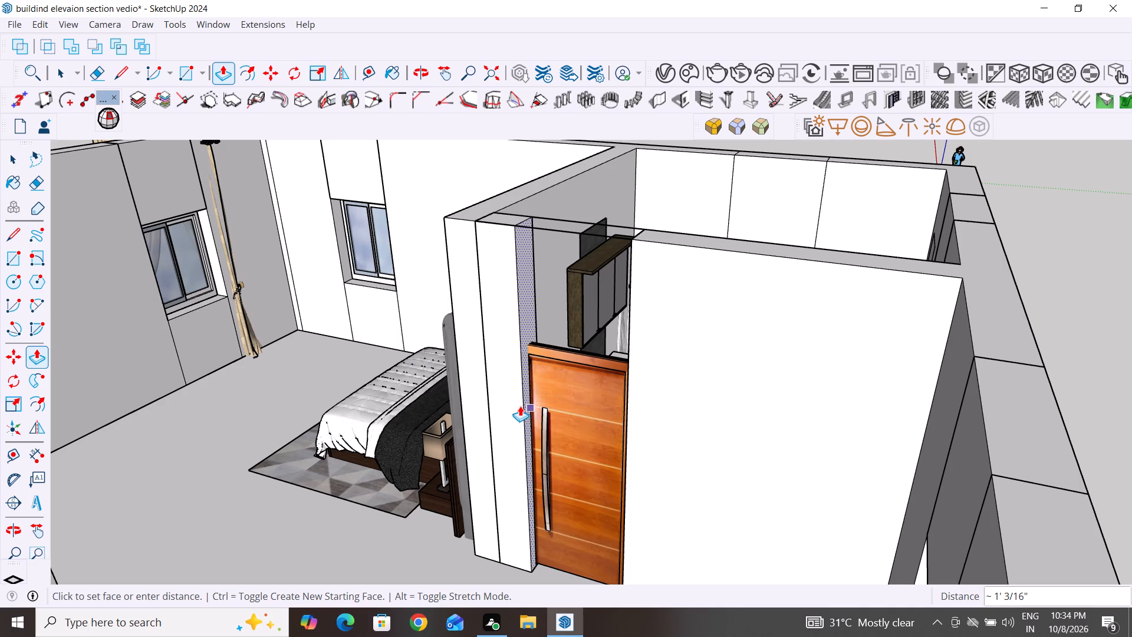
pyautogui.scroll(4, 516, 400)
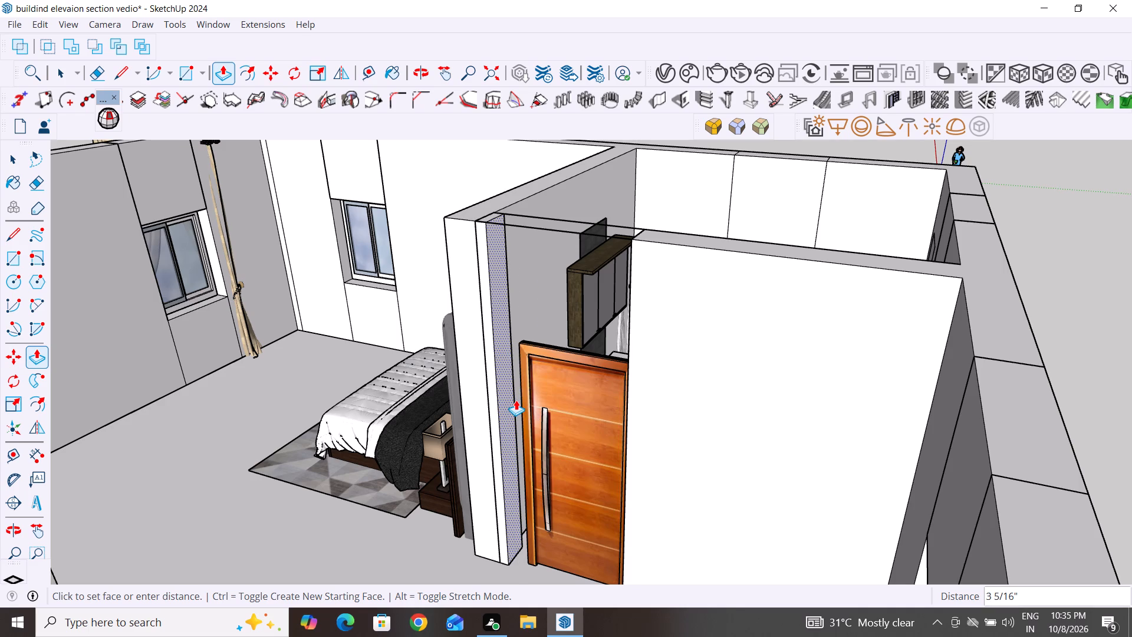
pyautogui.scroll(4, 516, 400)
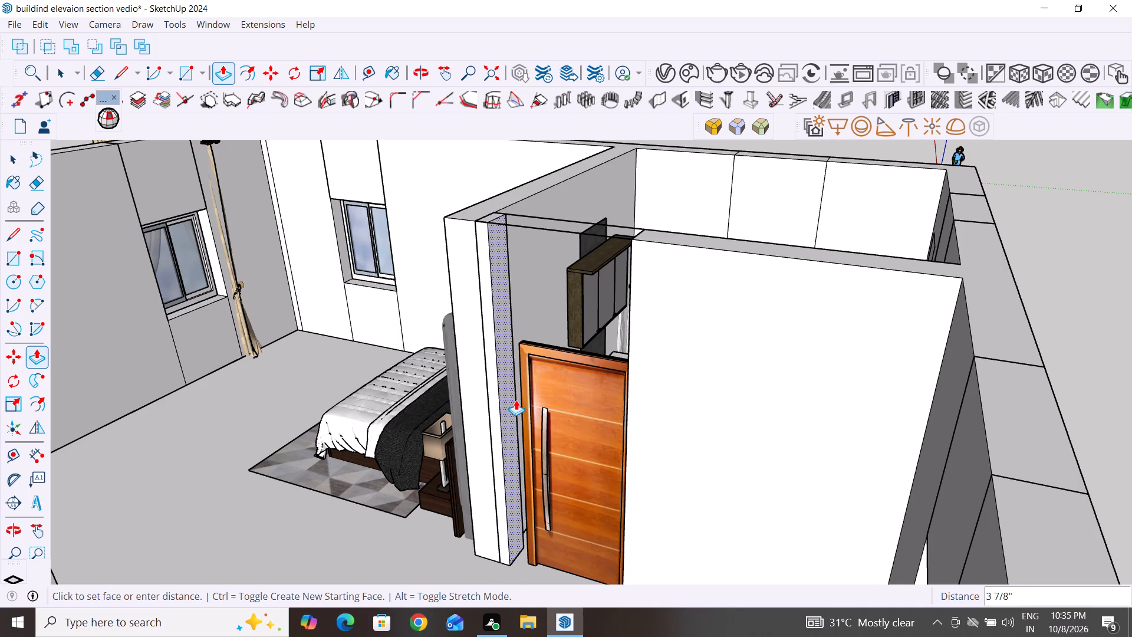
pyautogui.scroll(6, 516, 400)
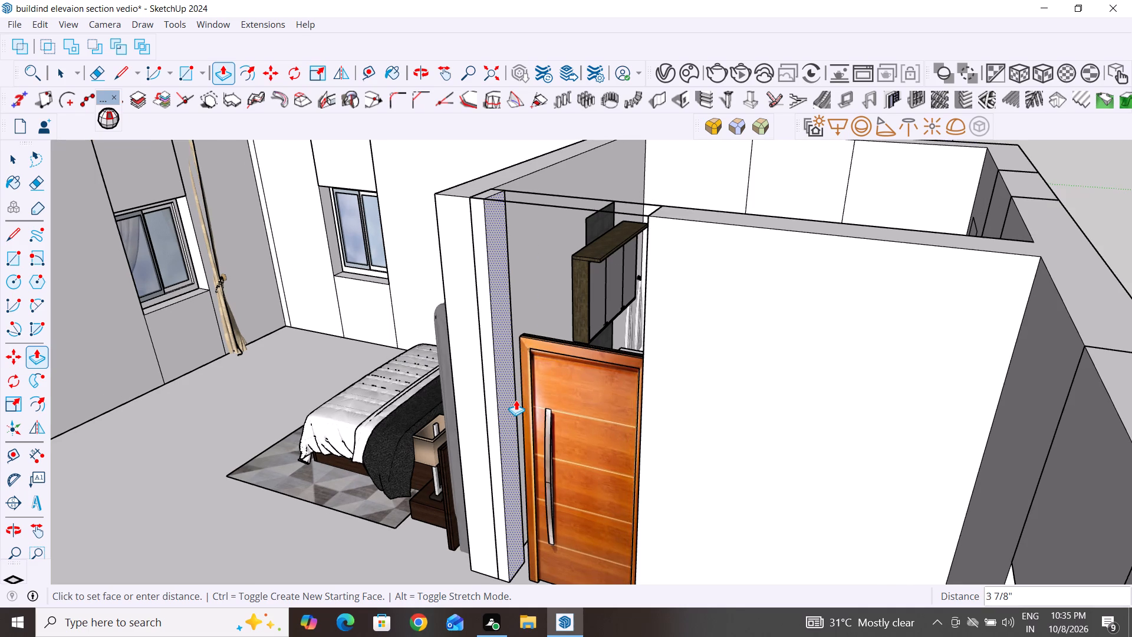
pyautogui.scroll(5, 516, 400)
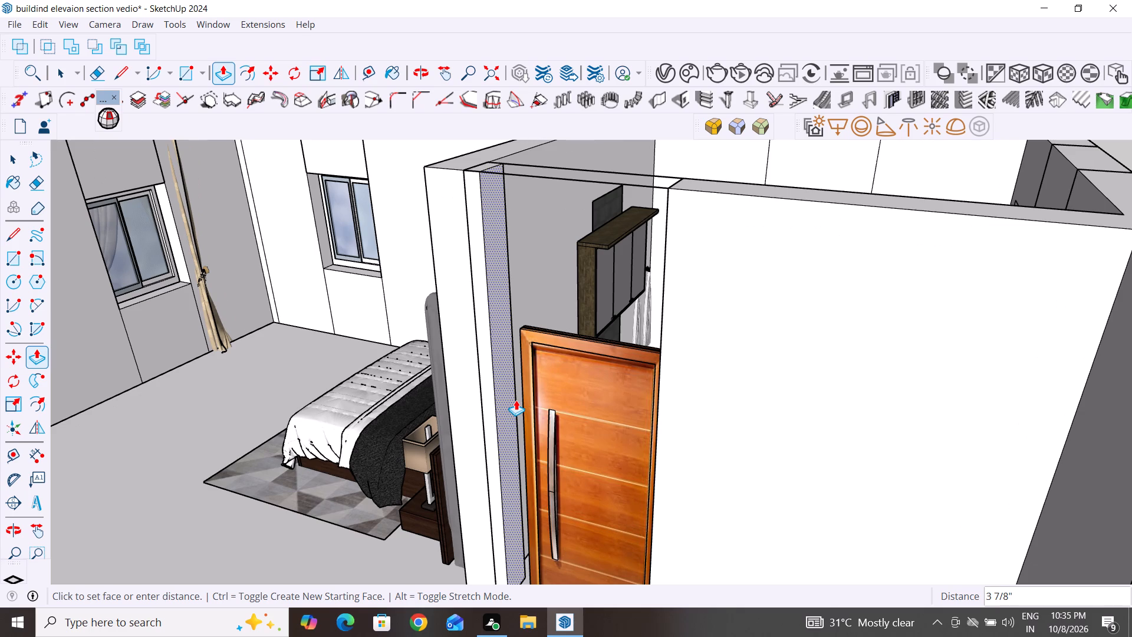
pyautogui.scroll(7, 516, 400)
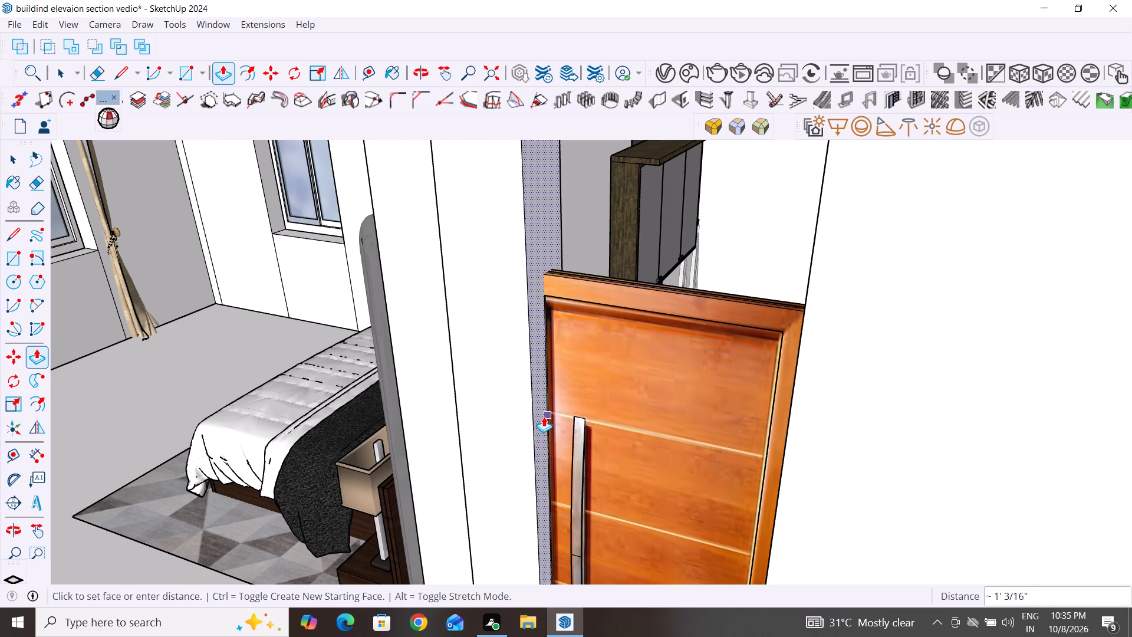
pyautogui.click(540, 413)
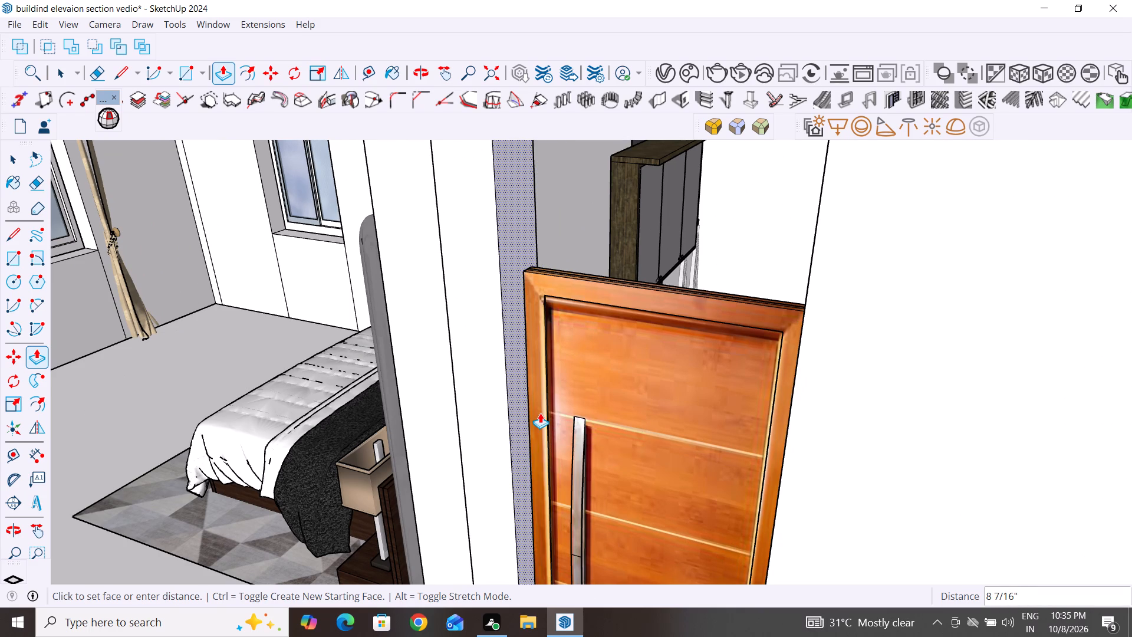
pyautogui.click(18, 160)
pyautogui.click(182, 360)
# Move the extruded wall piece's end face with its edges to meet the upper corner of the bathroom door frame.
pyautogui.scroll(-4, 540, 417)
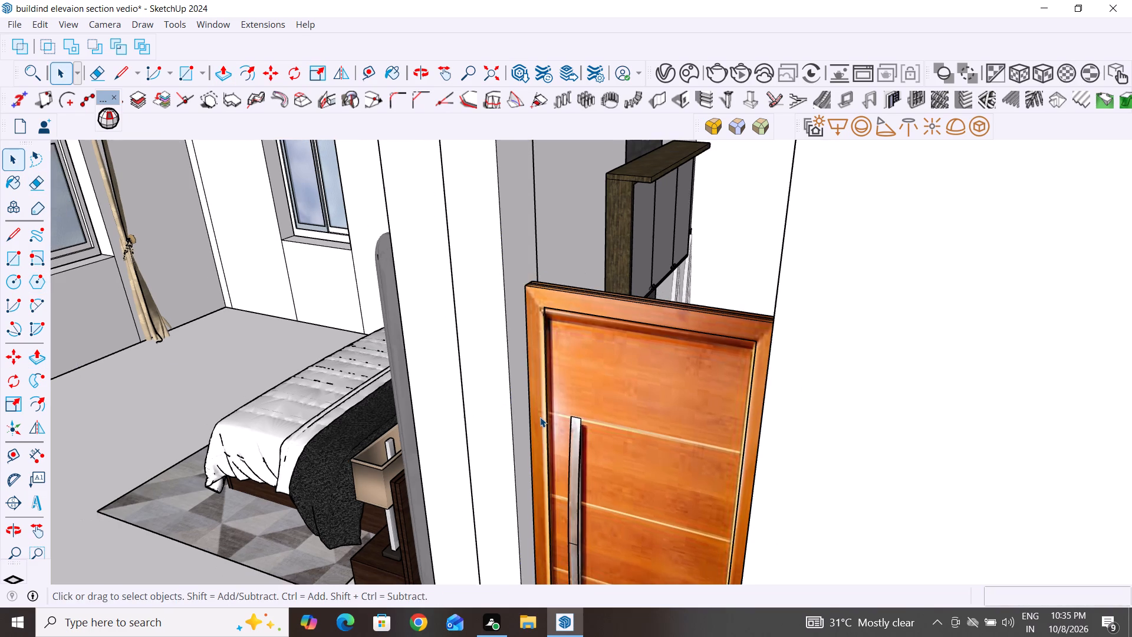
pyautogui.scroll(-5, 540, 417)
pyautogui.moveTo(545, 463); pyautogui.dragTo(611, 461, button='middle')
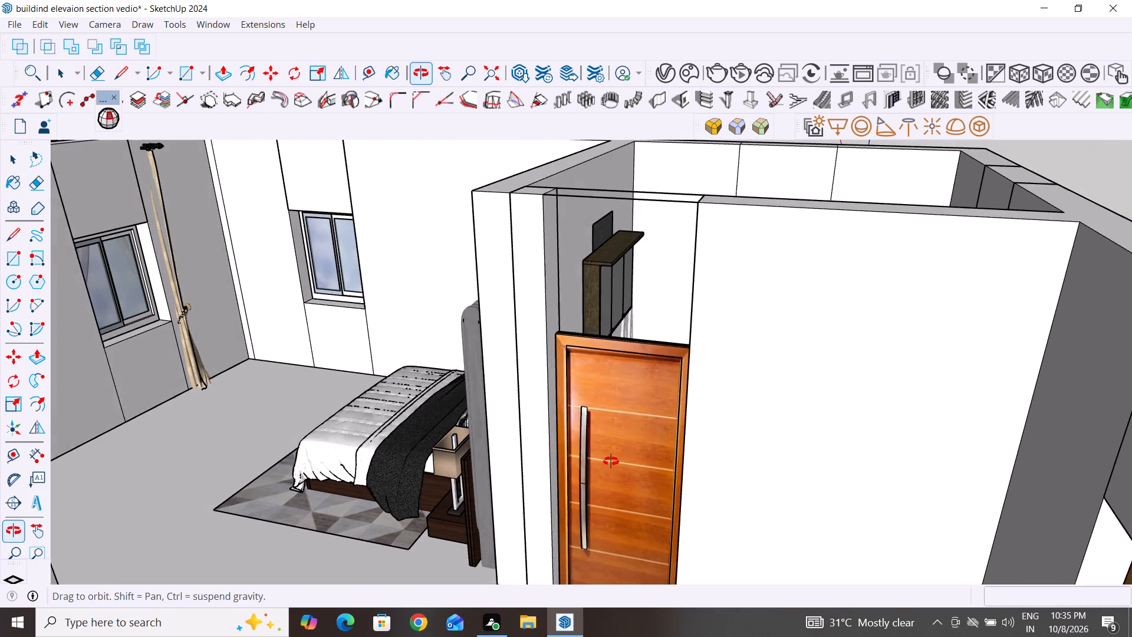
pyautogui.moveTo(611, 461); pyautogui.dragTo(633, 477, button='middle')
pyautogui.scroll(4, 586, 373)
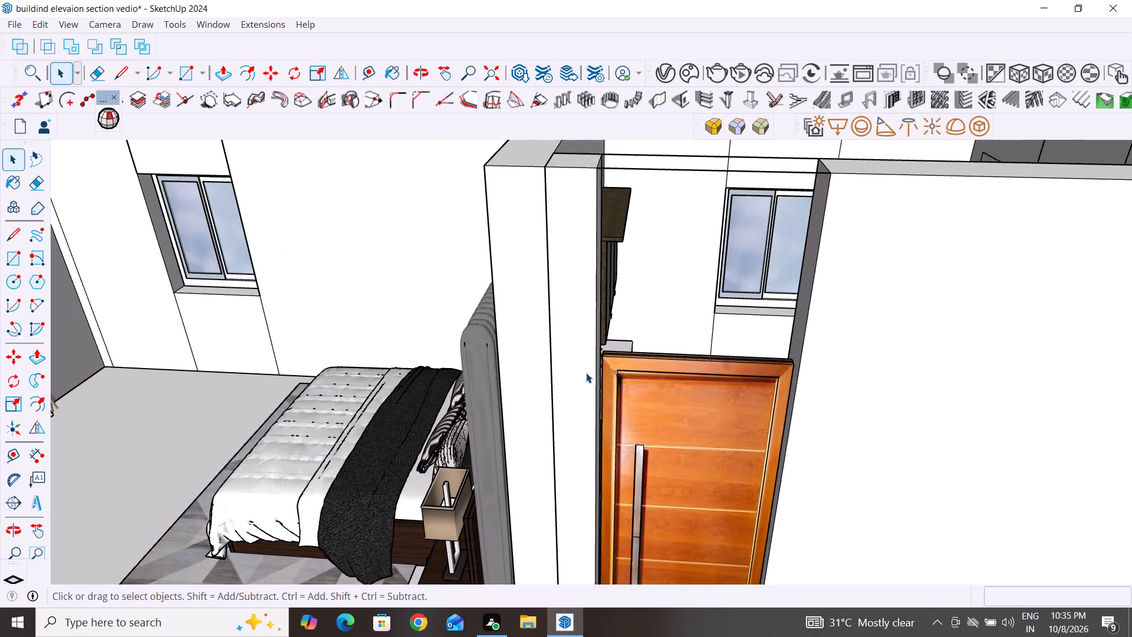
pyautogui.scroll(13, 608, 352)
pyautogui.click(563, 379)
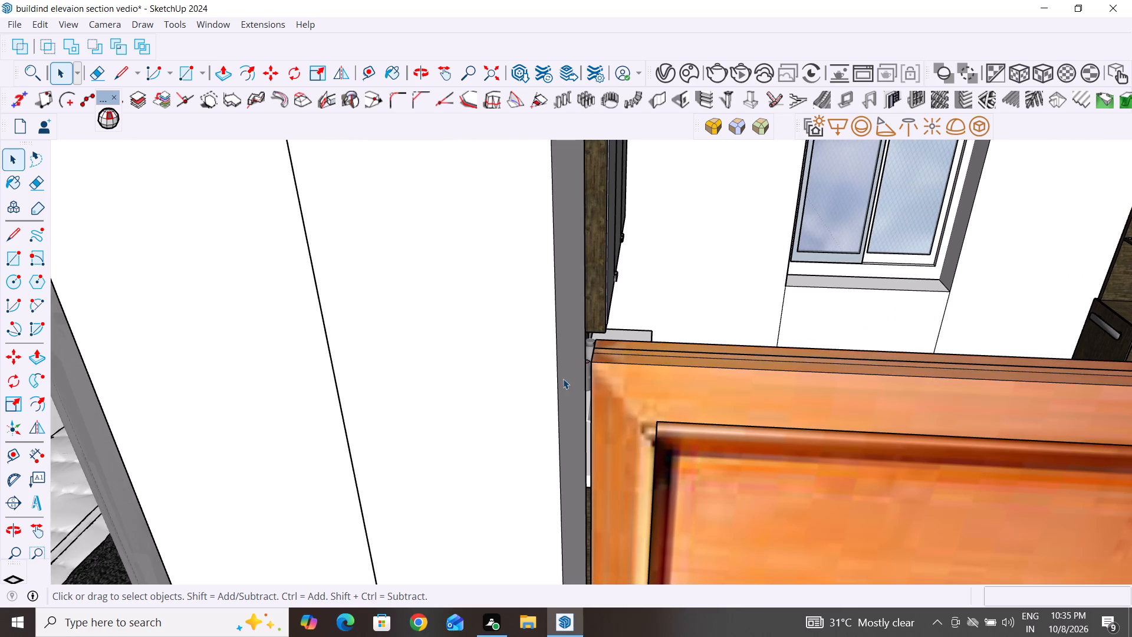
pyautogui.click(571, 377)
pyautogui.doubleClick(571, 377)
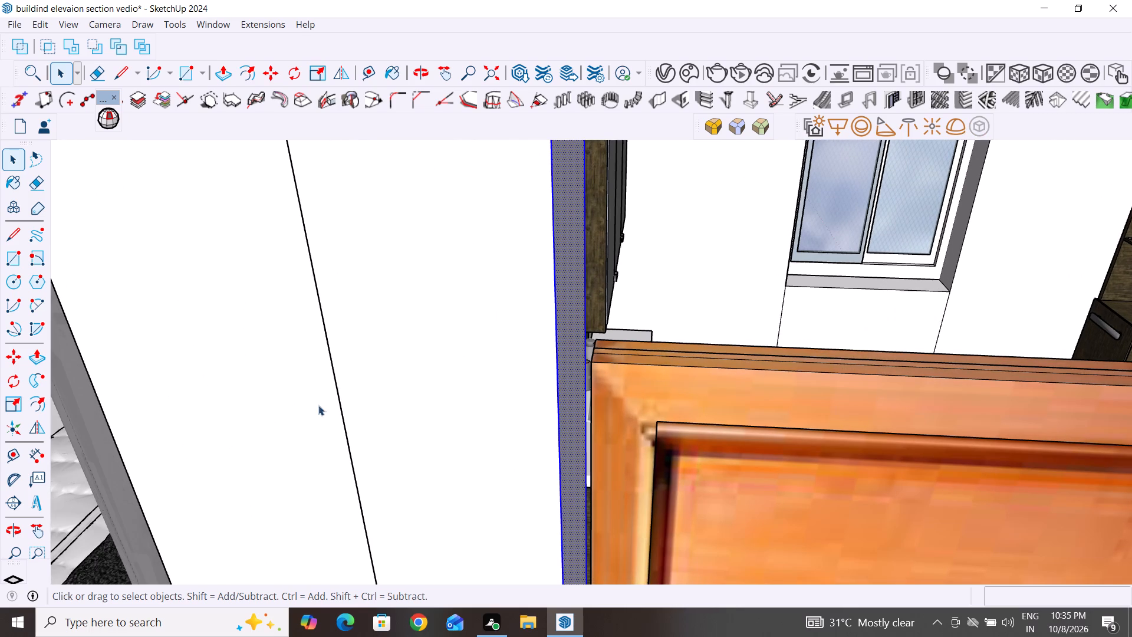
pyautogui.press('m')
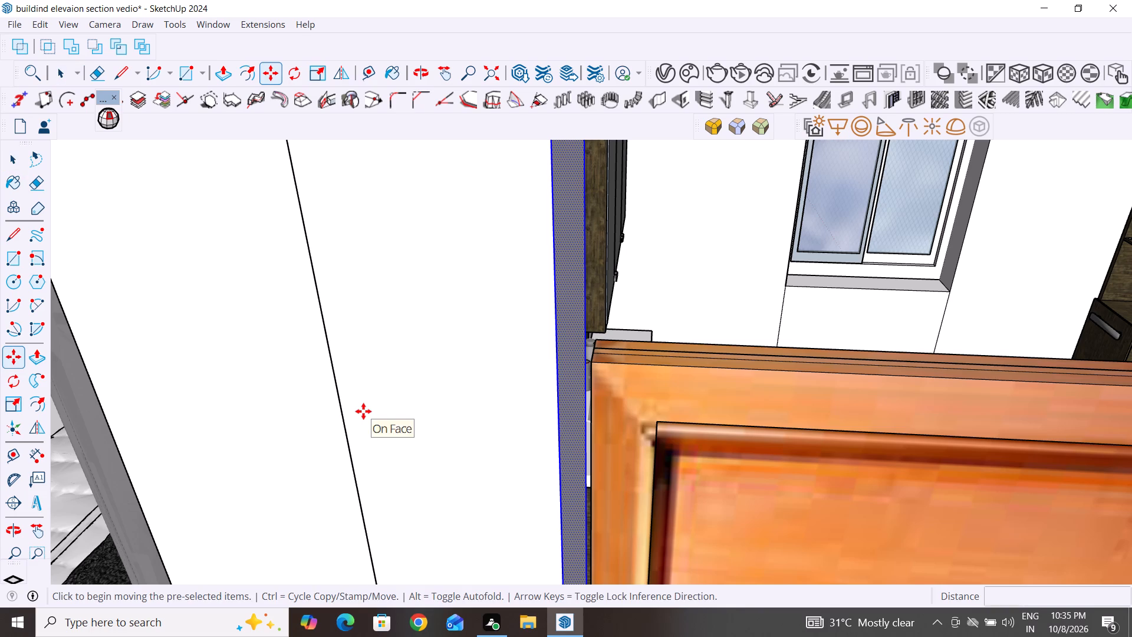
pyautogui.click(575, 346)
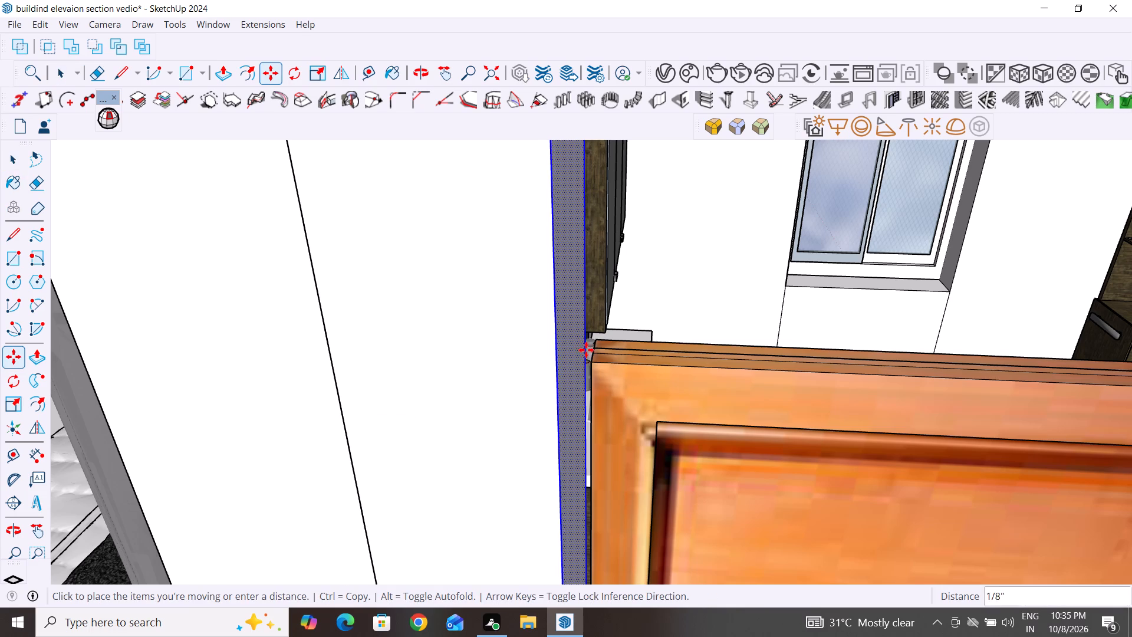
pyautogui.click(593, 352)
pyautogui.scroll(-4, 646, 434)
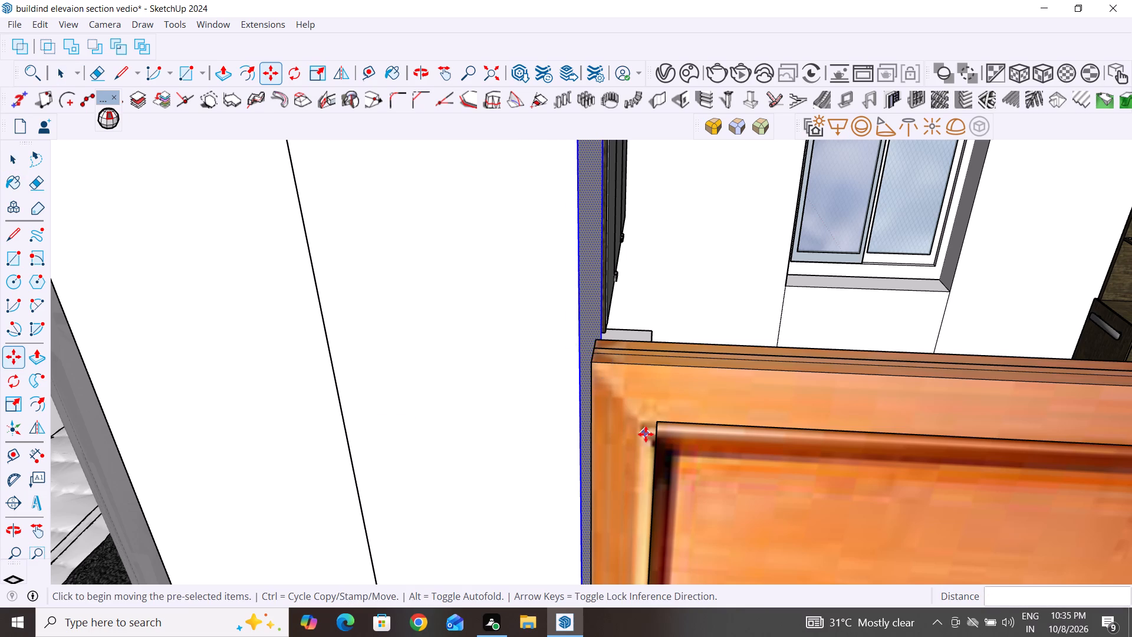
pyautogui.scroll(-14, 646, 434)
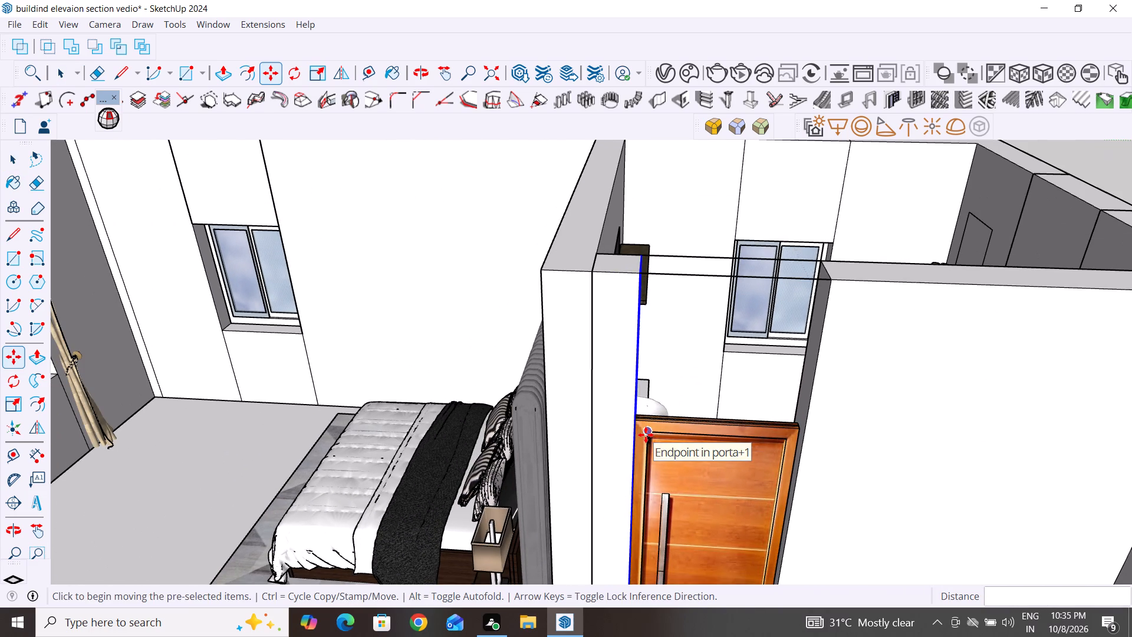
# Draw a 3' by 10" rectangle at wall-top level across the opening above the bathroom door, joining both wall ends.
pyautogui.click(13, 156)
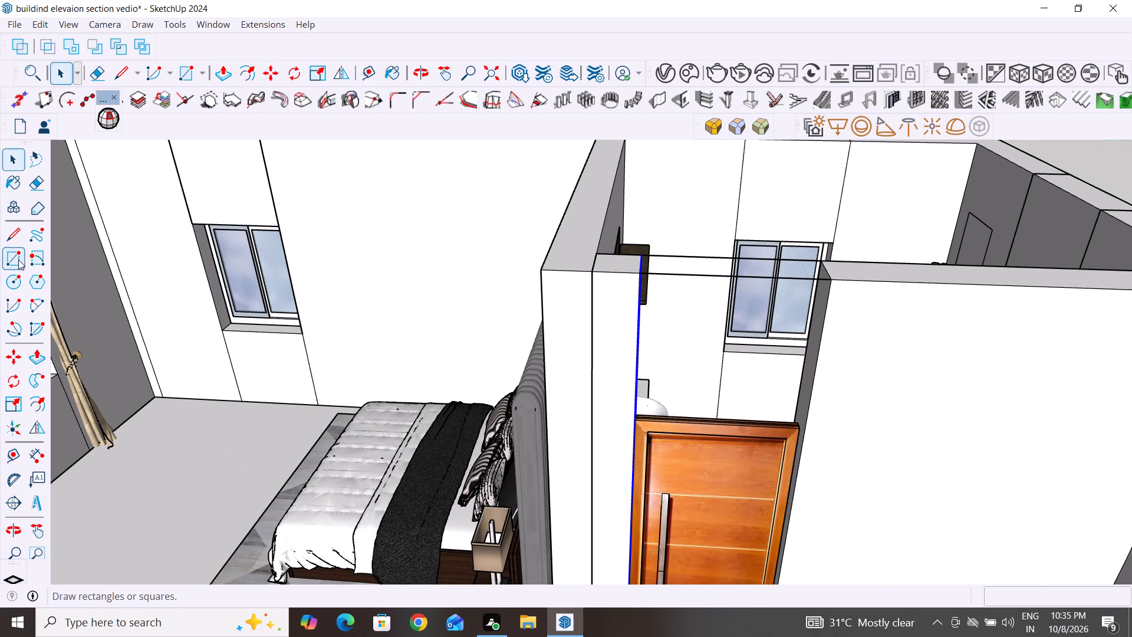
pyautogui.click(18, 257)
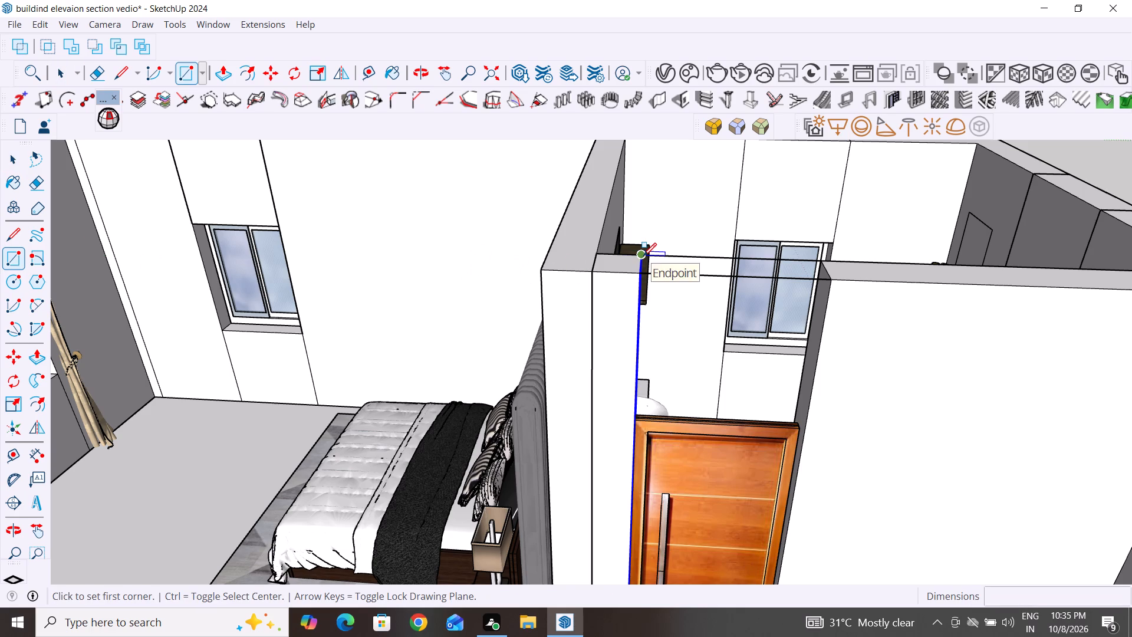
pyautogui.click(643, 256)
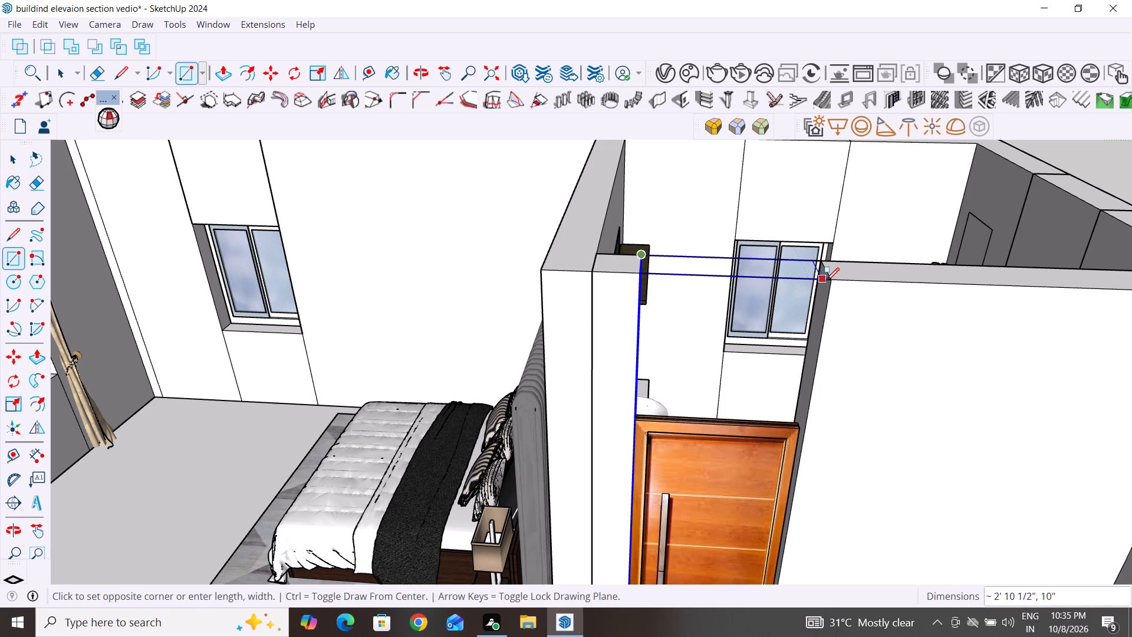
pyautogui.click(830, 280)
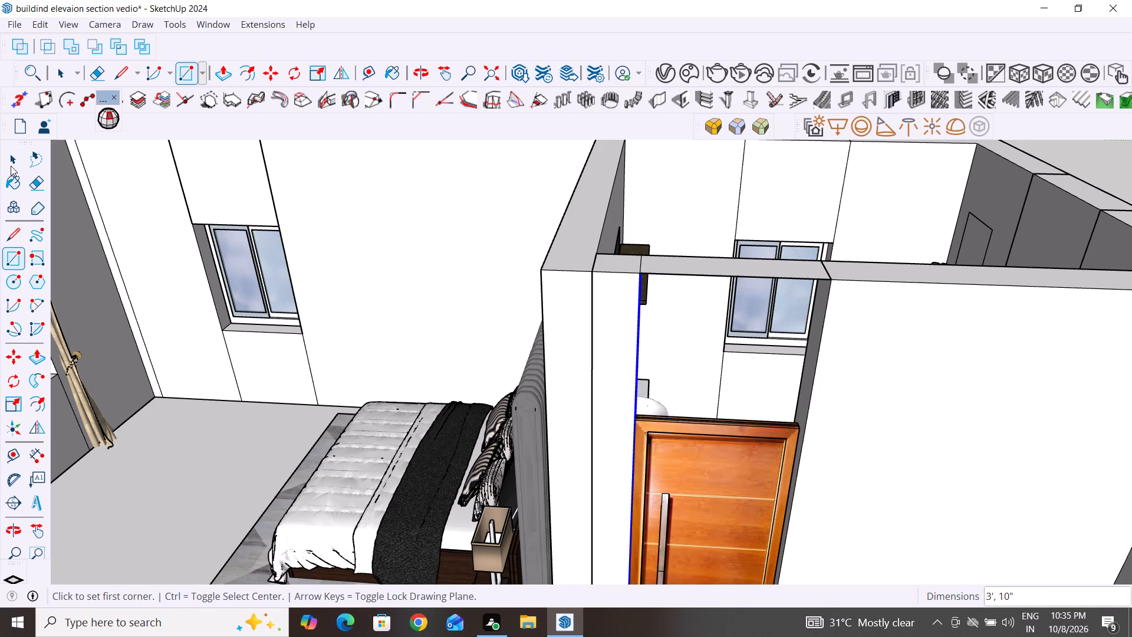
pyautogui.click(11, 165)
# Push/Pull the rectangle above the bathroom door about 3' 7/8" down to the top of the door frame.
pyautogui.moveTo(744, 373); pyautogui.dragTo(707, 266, button='middle')
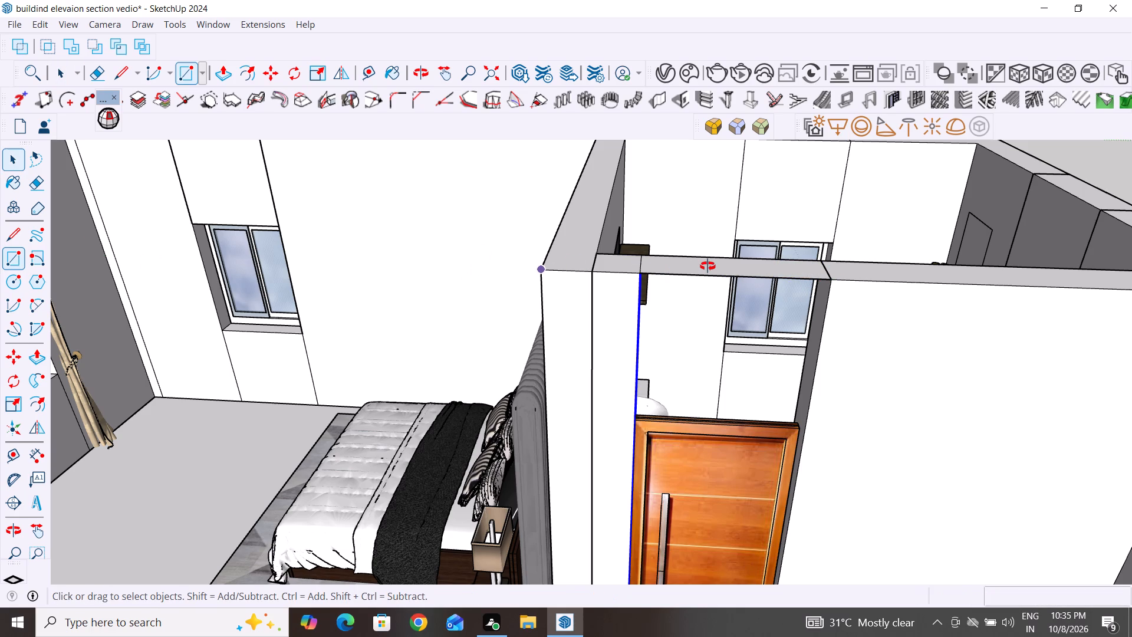
pyautogui.moveTo(707, 266); pyautogui.dragTo(696, 184, button='middle')
pyautogui.scroll(-9, 646, 393)
pyautogui.scroll(-3, 588, 481)
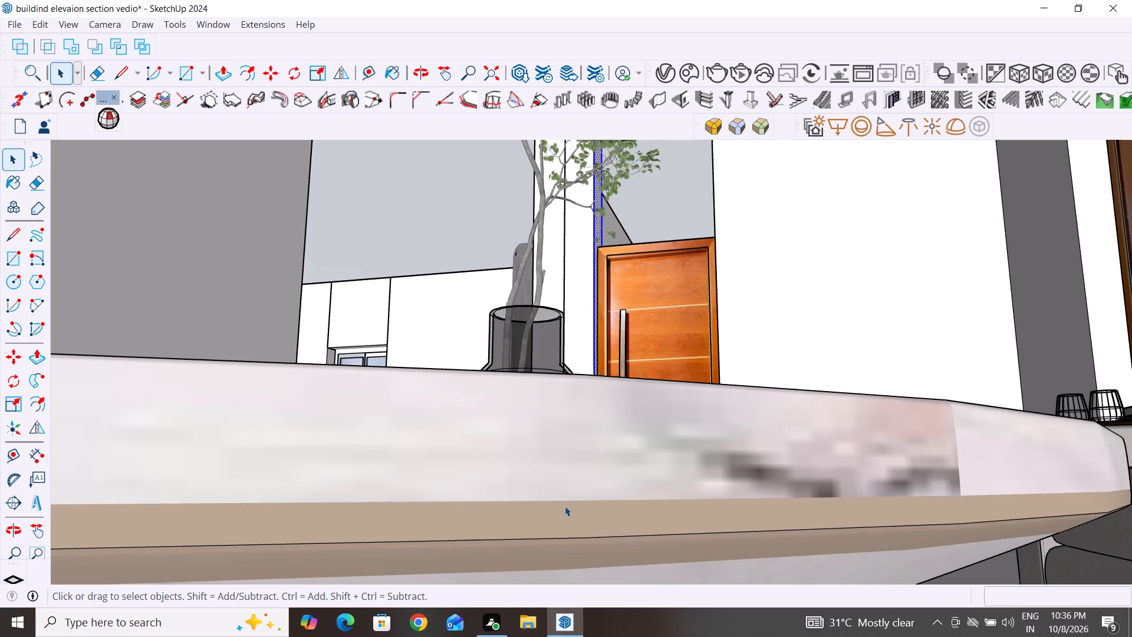
pyautogui.scroll(-10, 560, 513)
pyautogui.scroll(4, 660, 148)
pyautogui.scroll(-3, 509, 415)
pyautogui.scroll(-5, 487, 527)
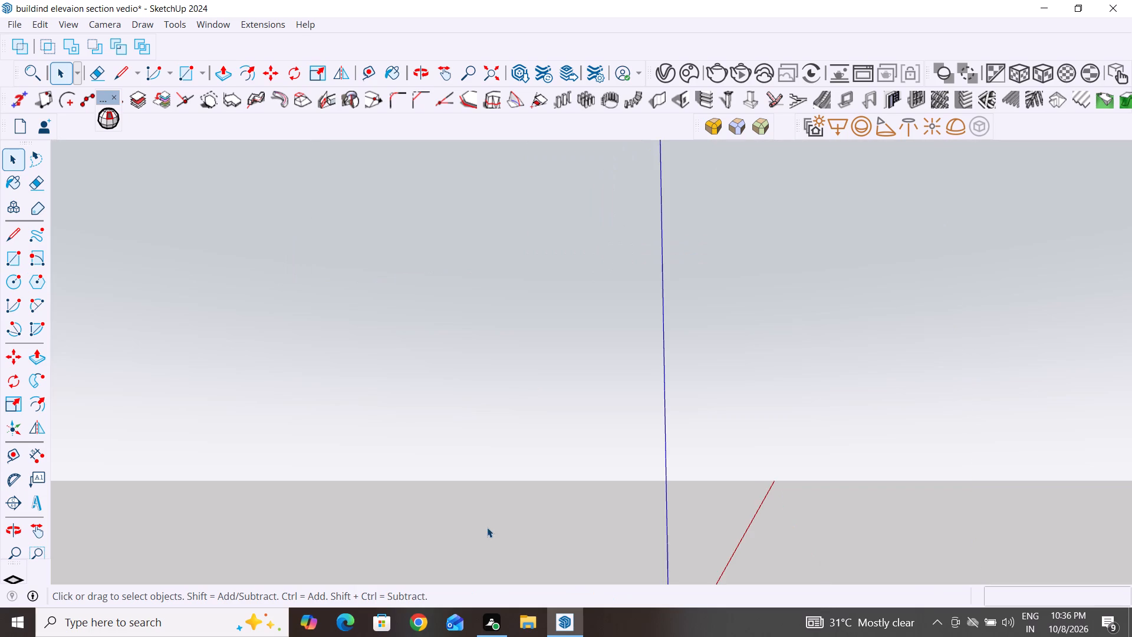
pyautogui.scroll(-7, 814, 434)
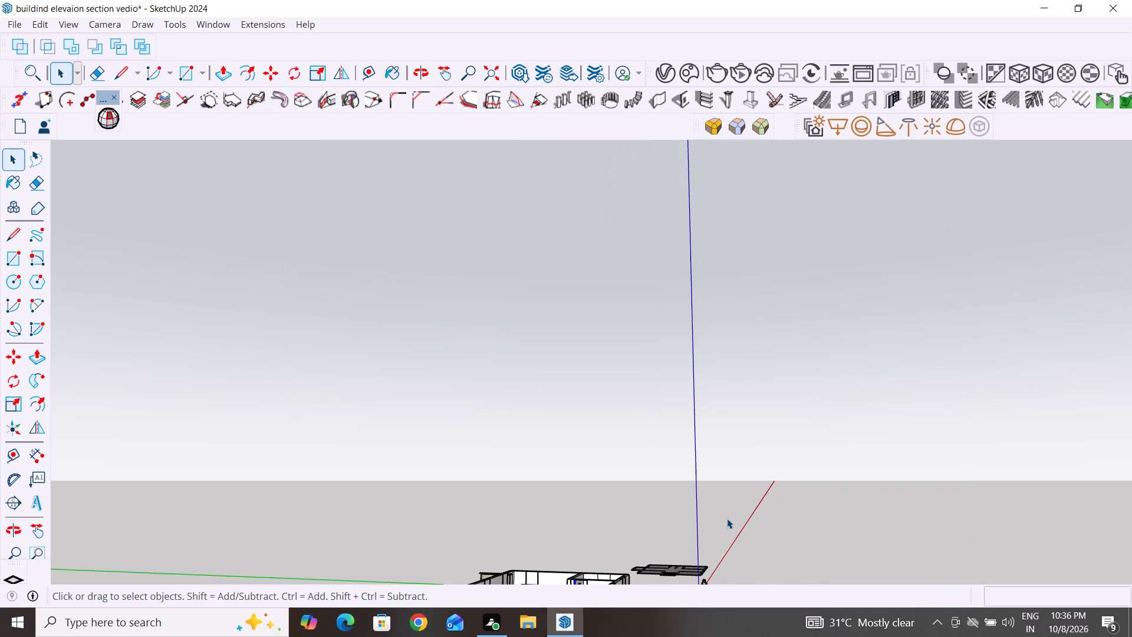
pyautogui.click(777, 501)
pyautogui.scroll(1, 623, 555)
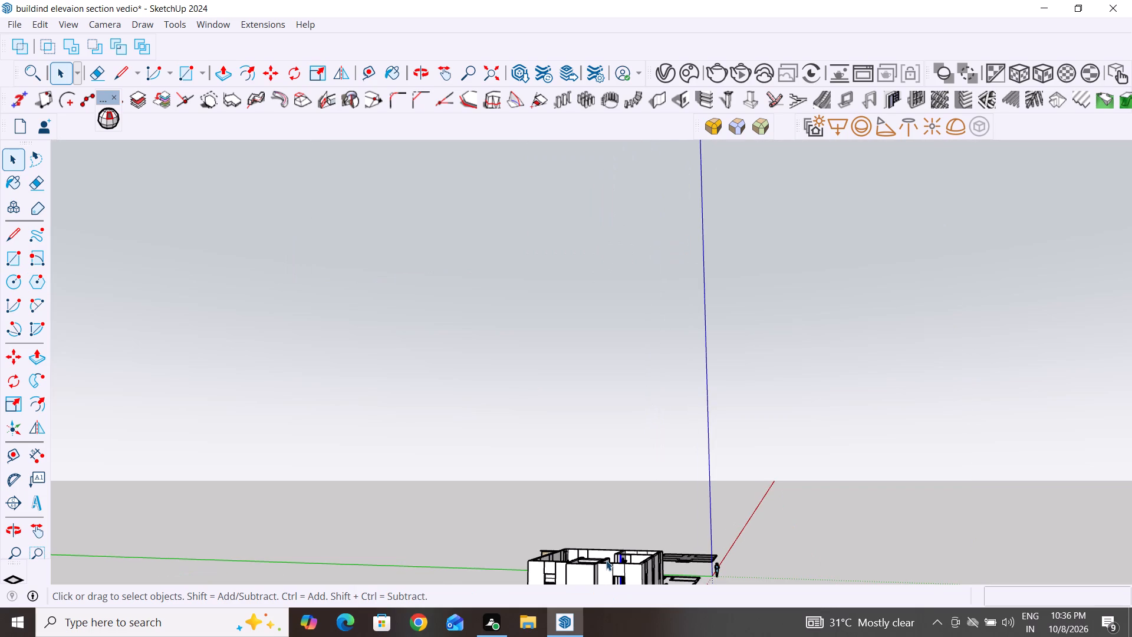
pyautogui.scroll(1, 606, 560)
pyautogui.scroll(-1, 716, 497)
pyautogui.scroll(2, 633, 570)
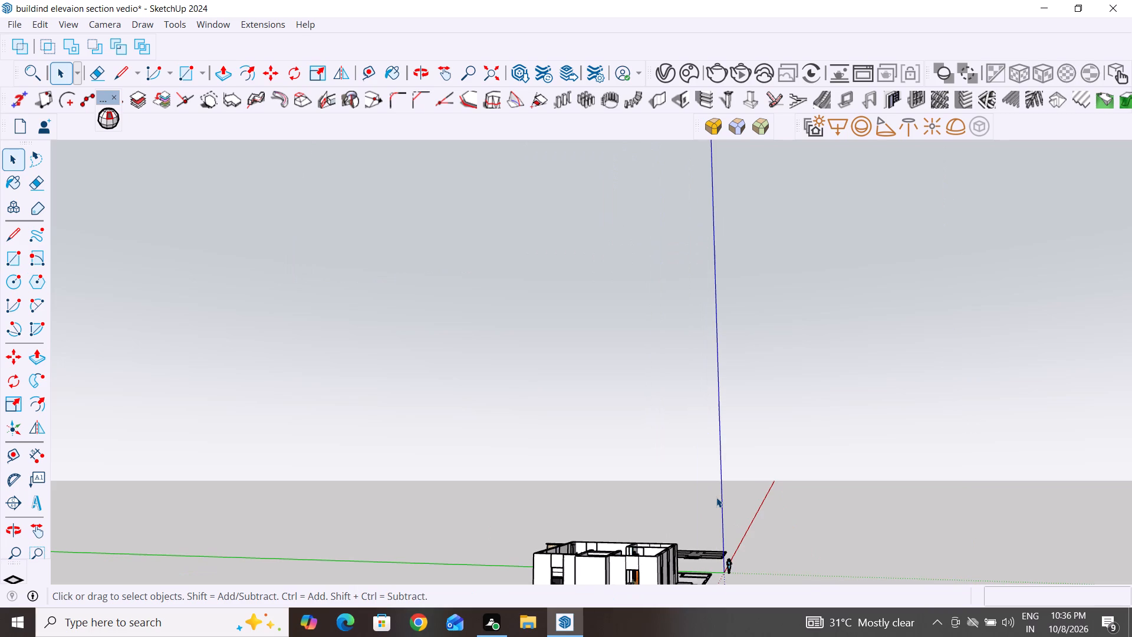
pyautogui.scroll(1, 633, 570)
pyautogui.scroll(-2, 790, 429)
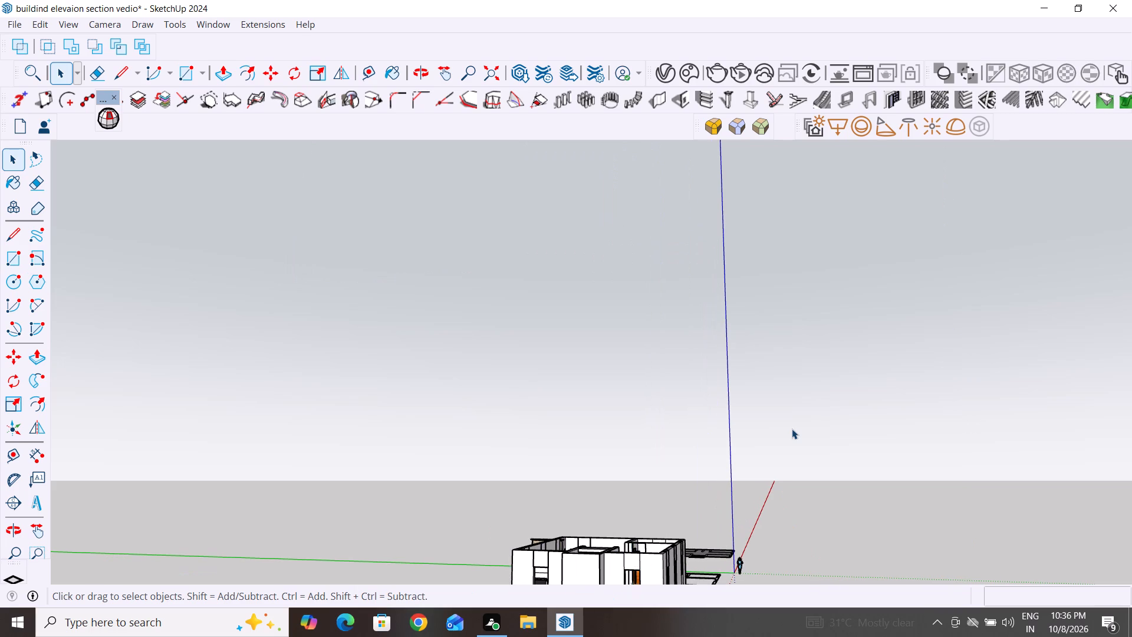
pyautogui.moveTo(862, 478); pyautogui.dragTo(855, 537, button='middle')
pyautogui.scroll(-4, 930, 438)
pyautogui.moveTo(773, 573); pyautogui.dragTo(771, 583, button='middle')
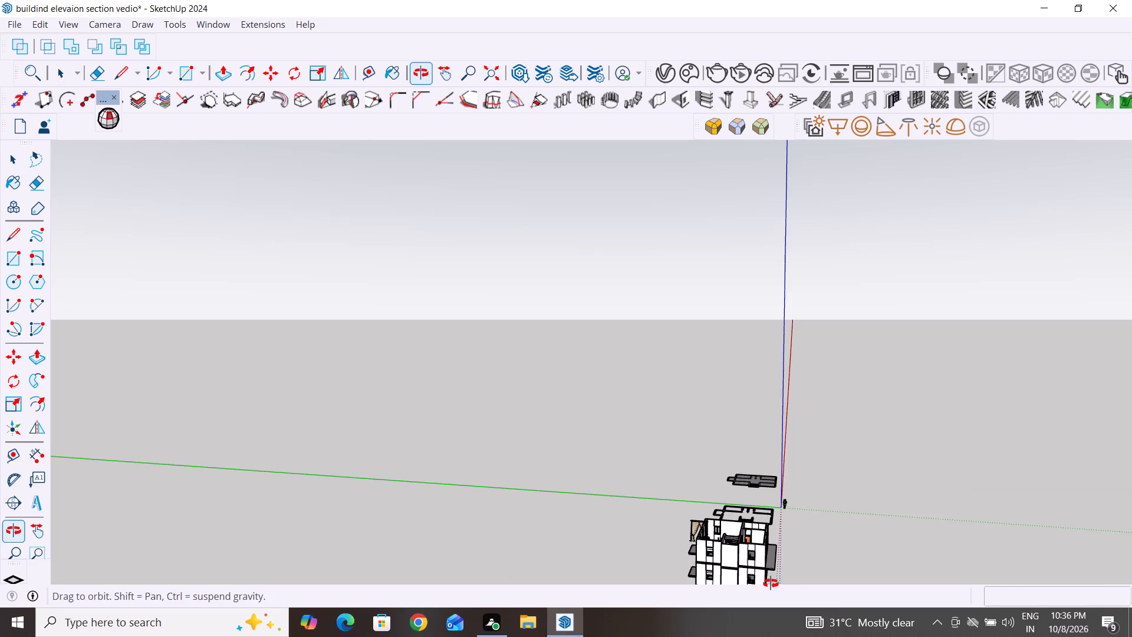
pyautogui.moveTo(771, 583); pyautogui.dragTo(762, 621, button='middle')
pyautogui.scroll(-3, 911, 417)
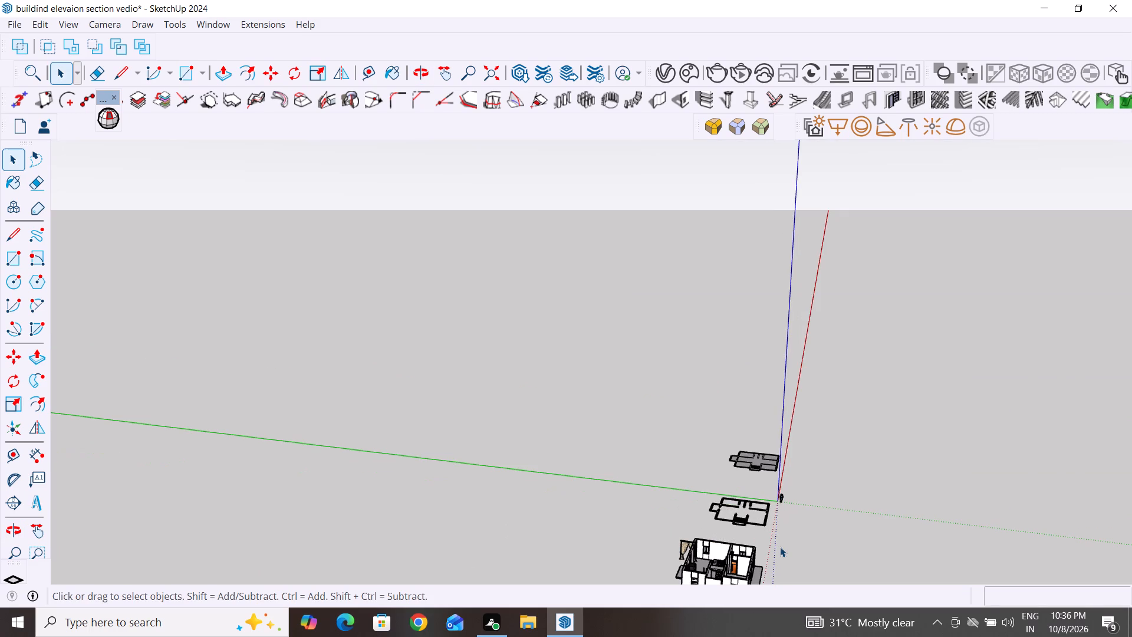
pyautogui.scroll(7, 769, 563)
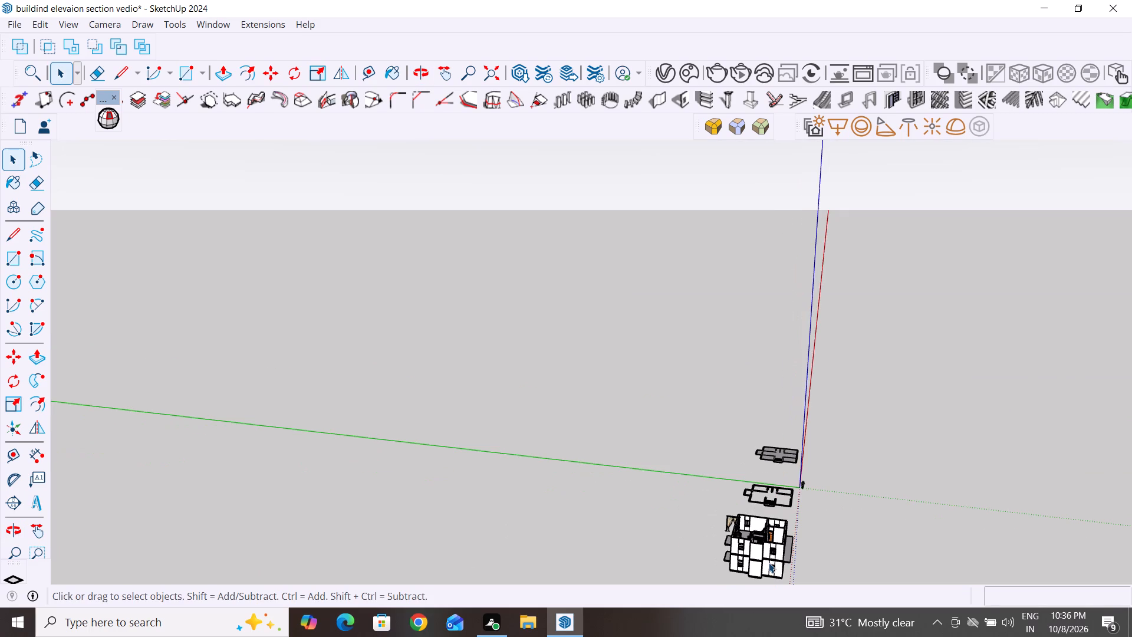
pyautogui.scroll(5, 769, 563)
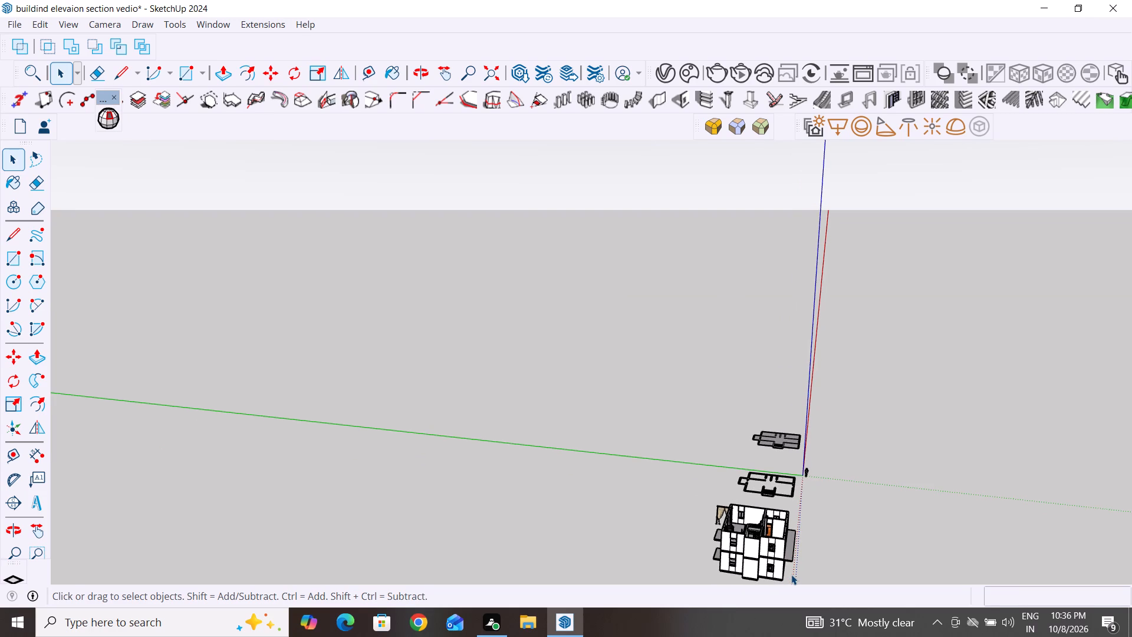
pyautogui.scroll(2, 757, 566)
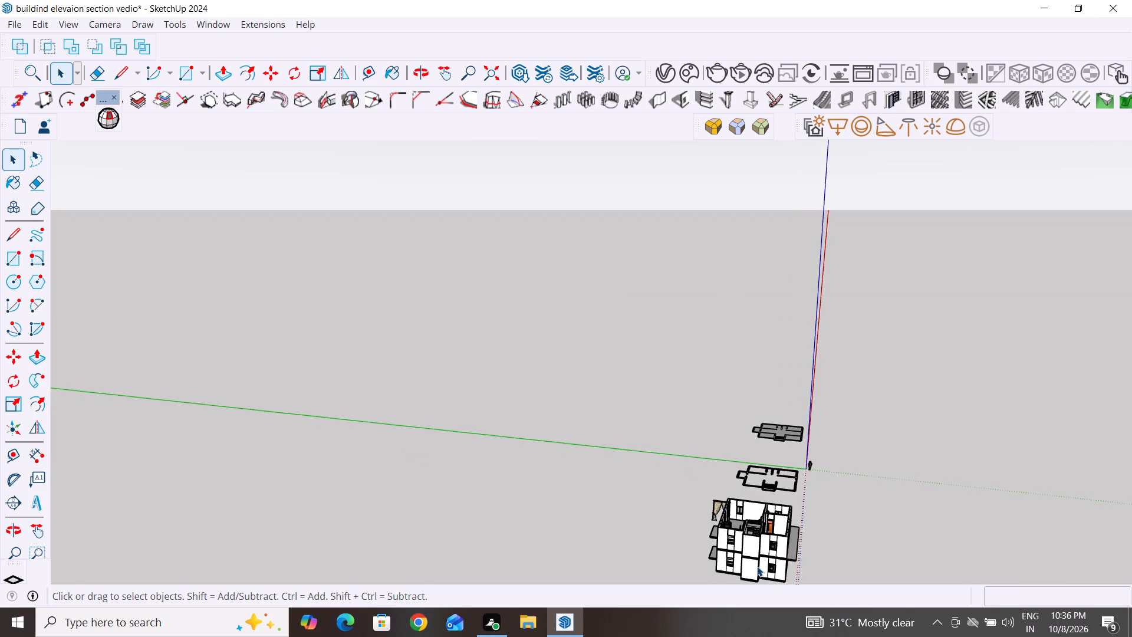
pyautogui.scroll(5, 757, 566)
pyautogui.scroll(4, 794, 515)
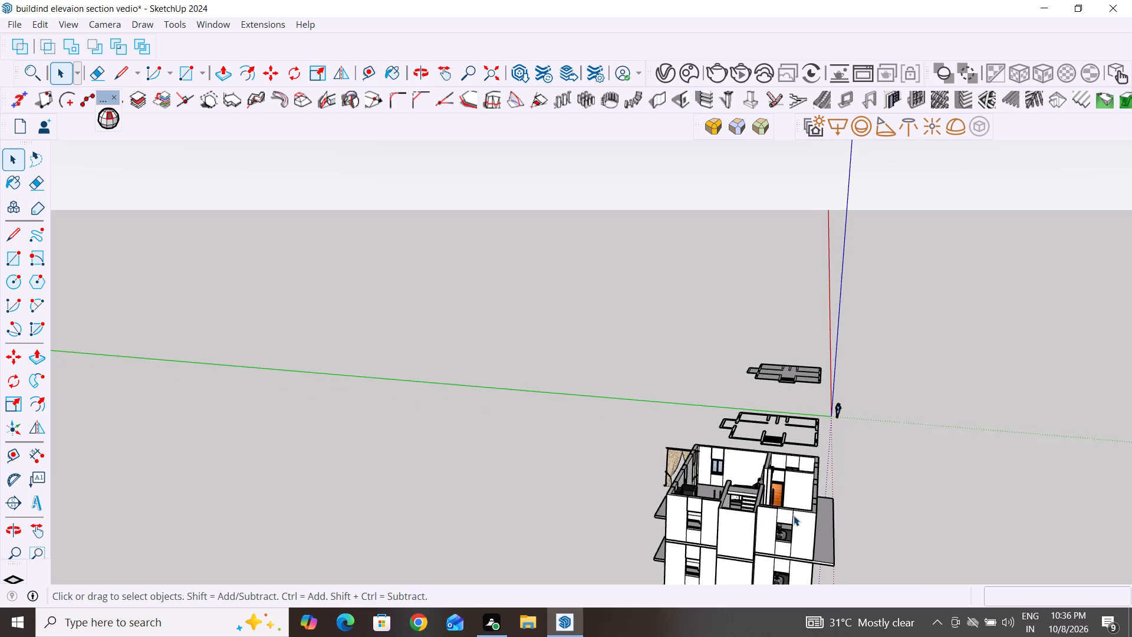
pyautogui.scroll(10, 794, 515)
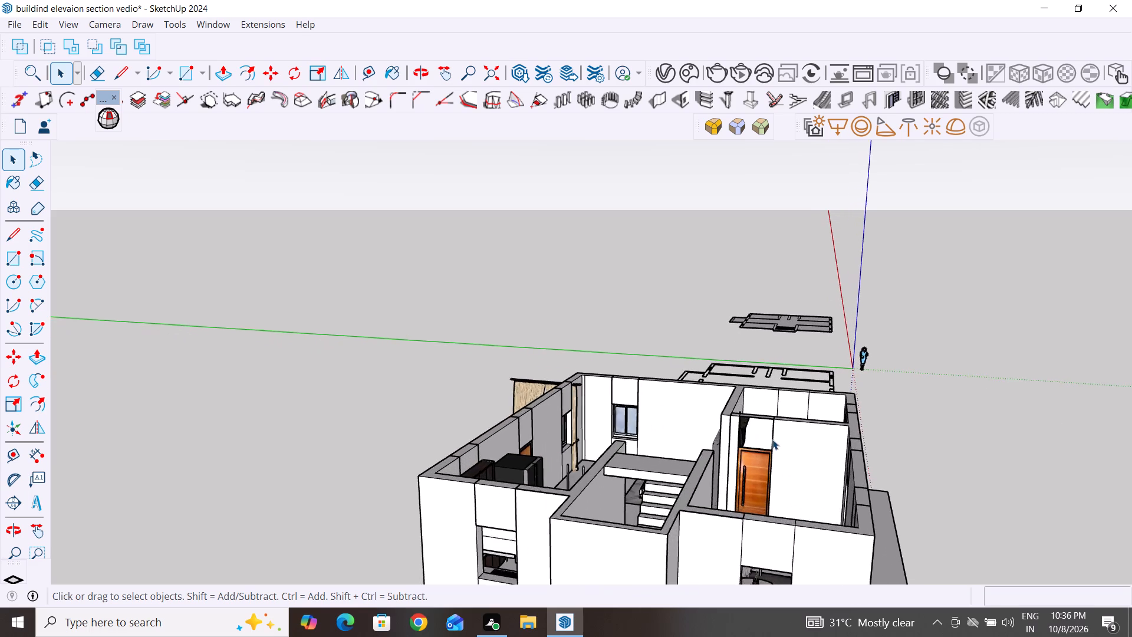
pyautogui.scroll(8, 772, 439)
pyautogui.moveTo(781, 348); pyautogui.dragTo(793, 267, button='middle')
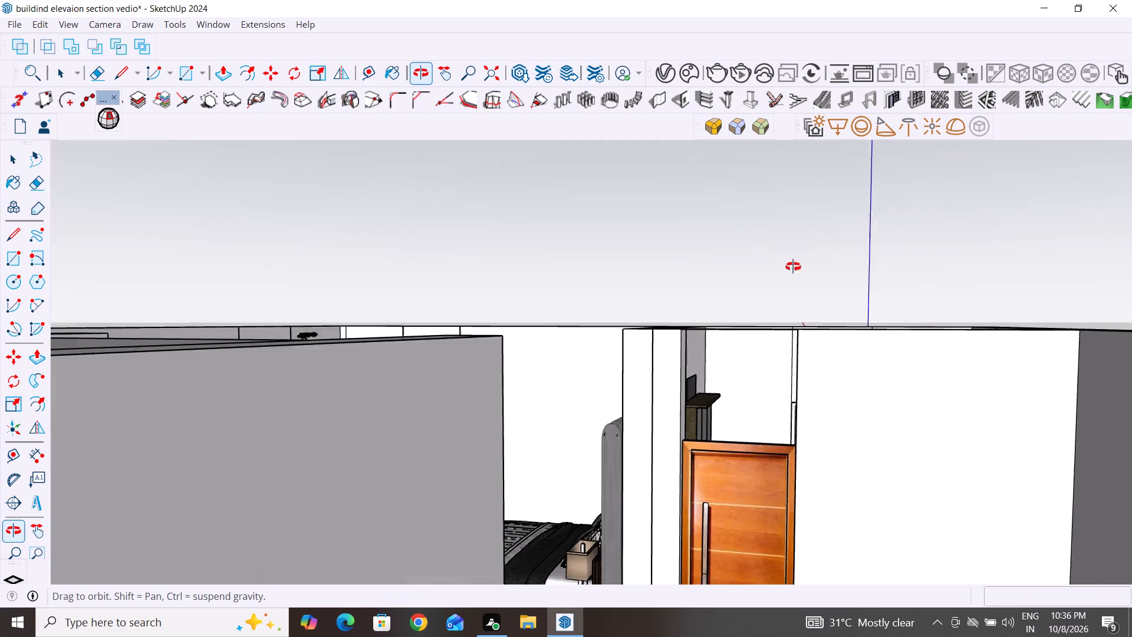
pyautogui.moveTo(793, 267); pyautogui.dragTo(780, 235, button='middle')
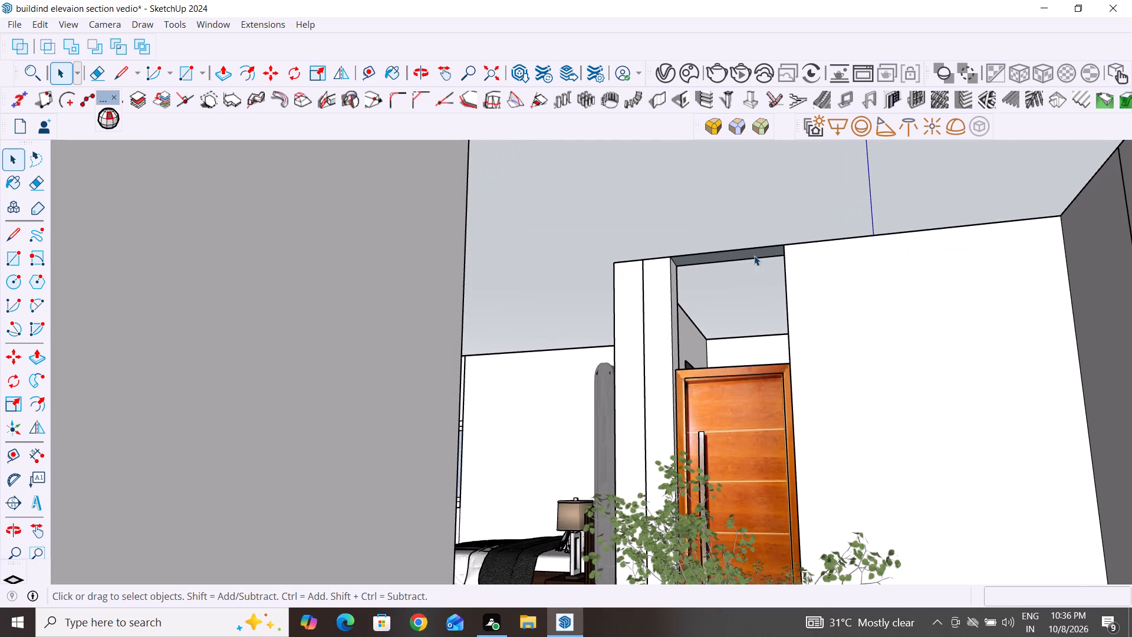
pyautogui.click(754, 255)
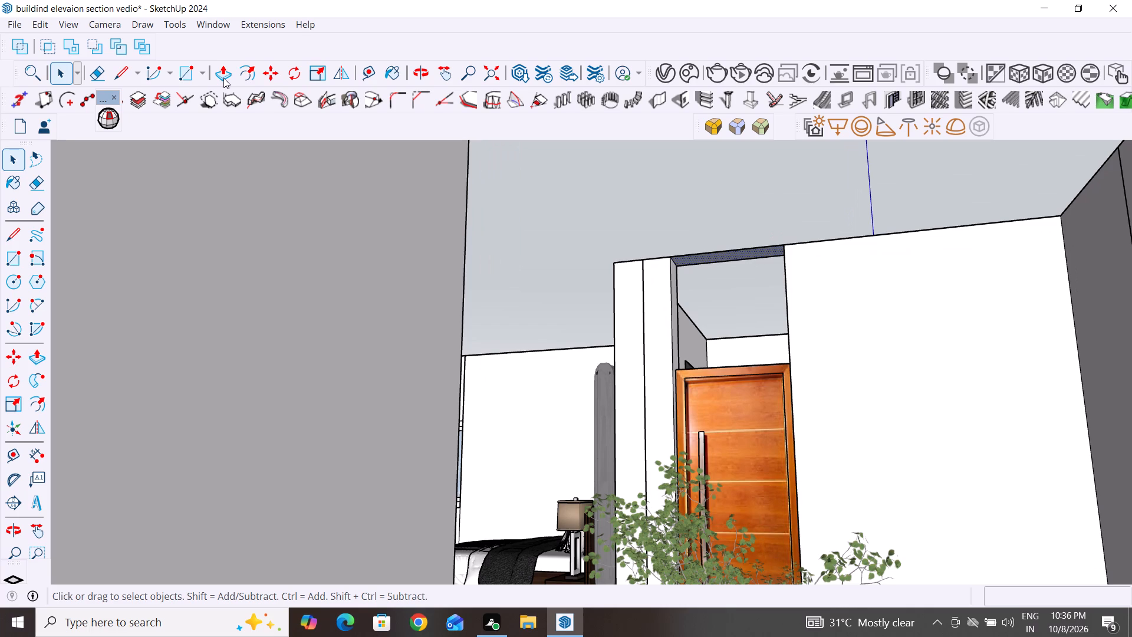
pyautogui.click(223, 78)
pyautogui.click(732, 251)
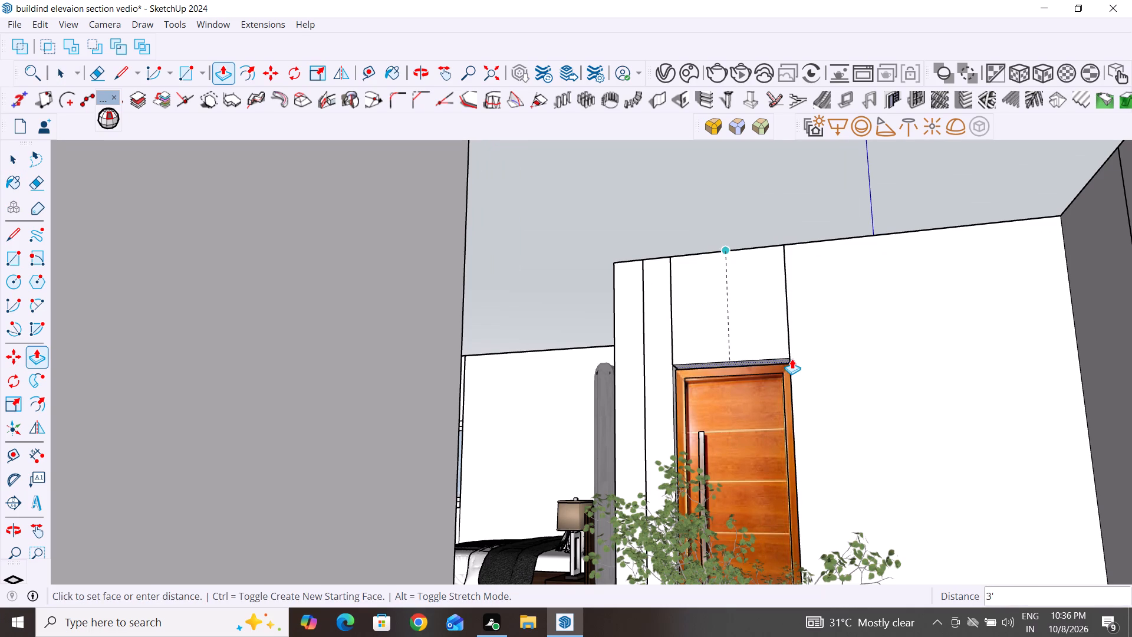
pyautogui.scroll(6, 792, 359)
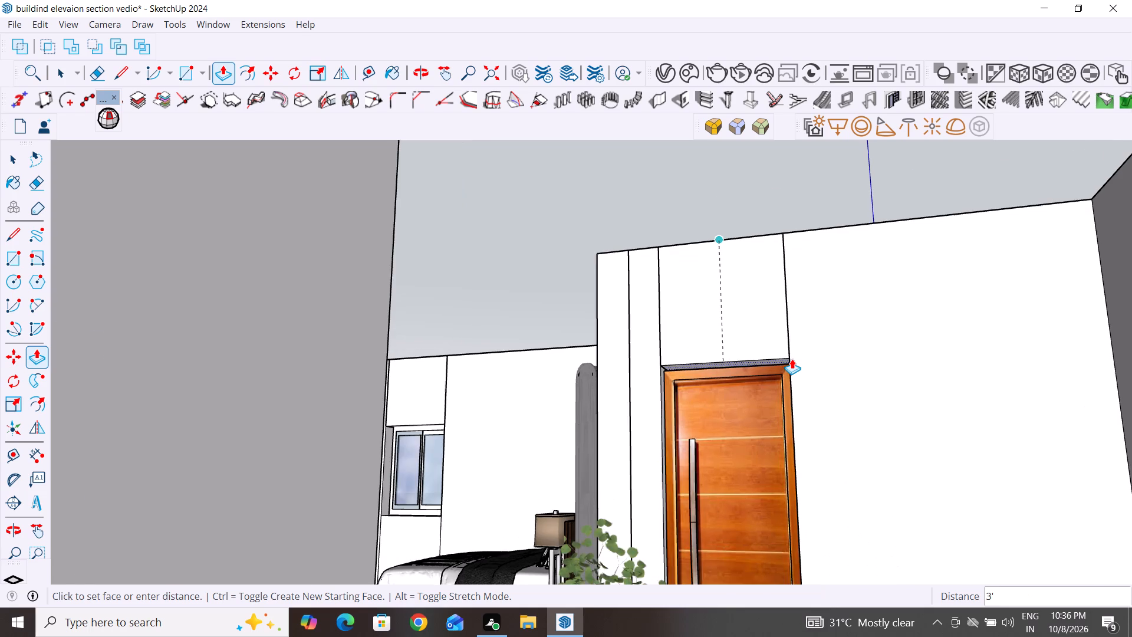
pyautogui.scroll(10, 792, 359)
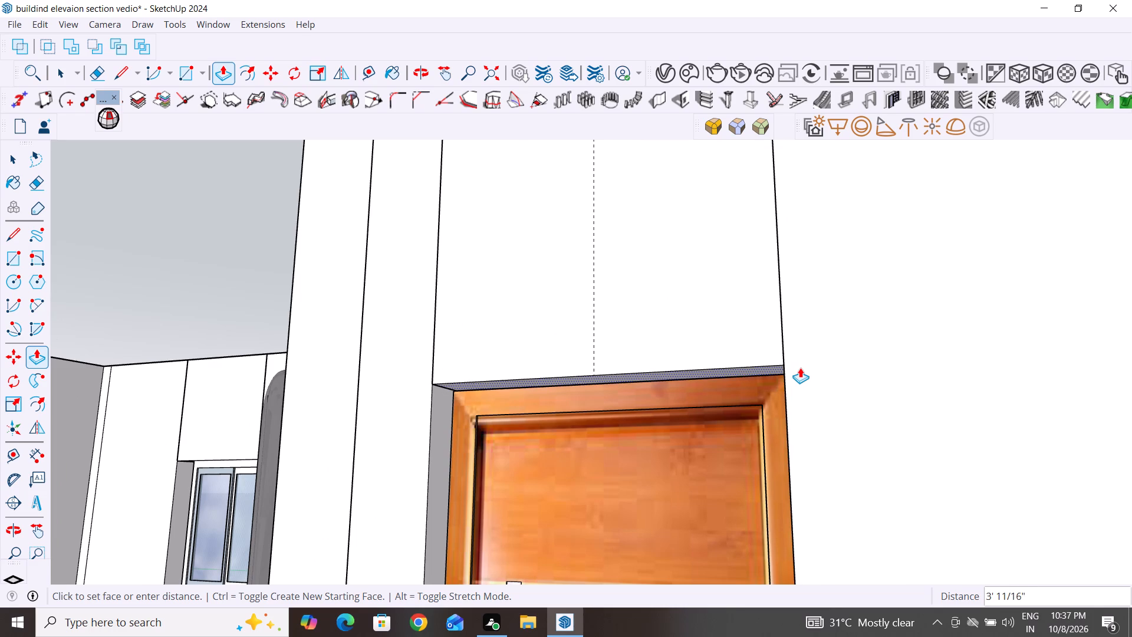
pyautogui.click(800, 367)
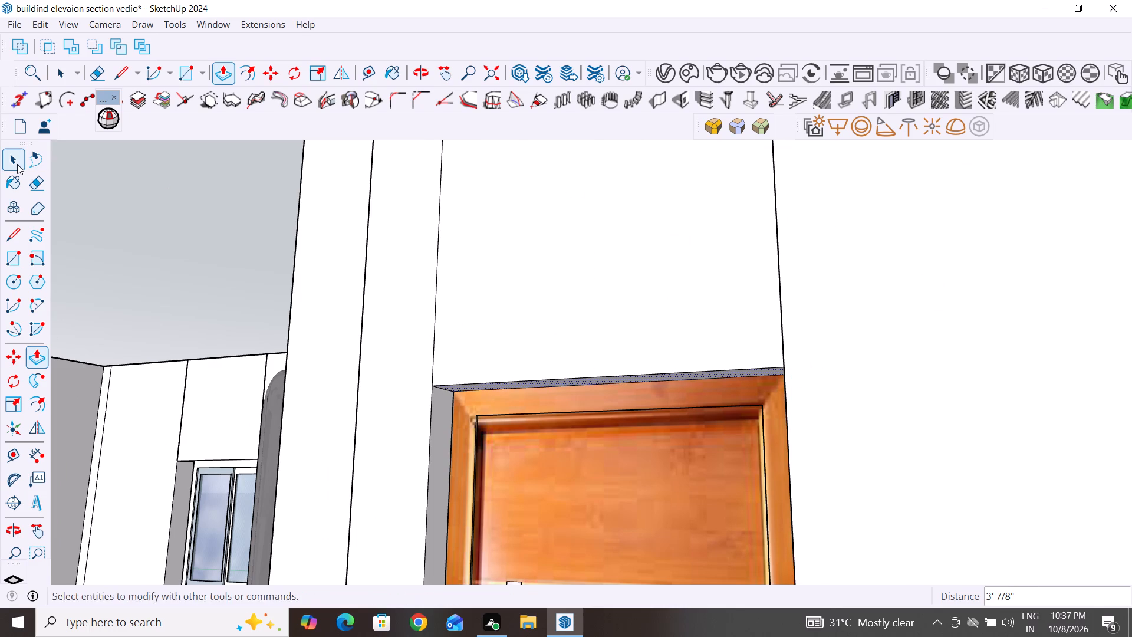
pyautogui.click(17, 164)
pyautogui.click(190, 297)
# Examine the whole two-storey building from the outside and from above.
pyautogui.scroll(-9, 236, 334)
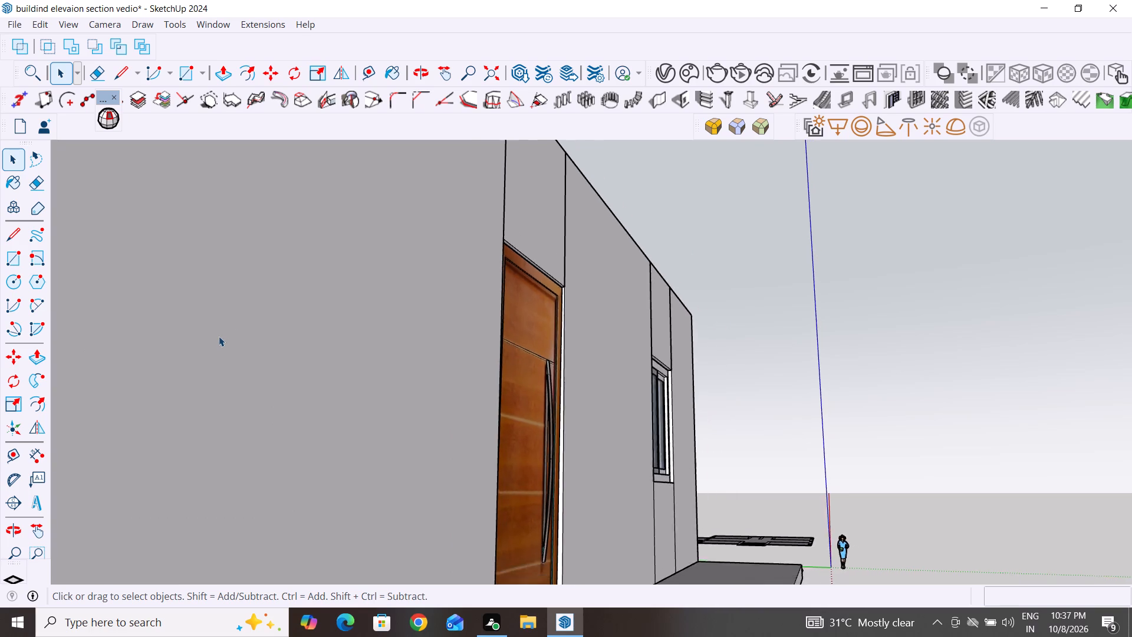
pyautogui.scroll(-13, 219, 336)
pyautogui.scroll(-5, 1044, 454)
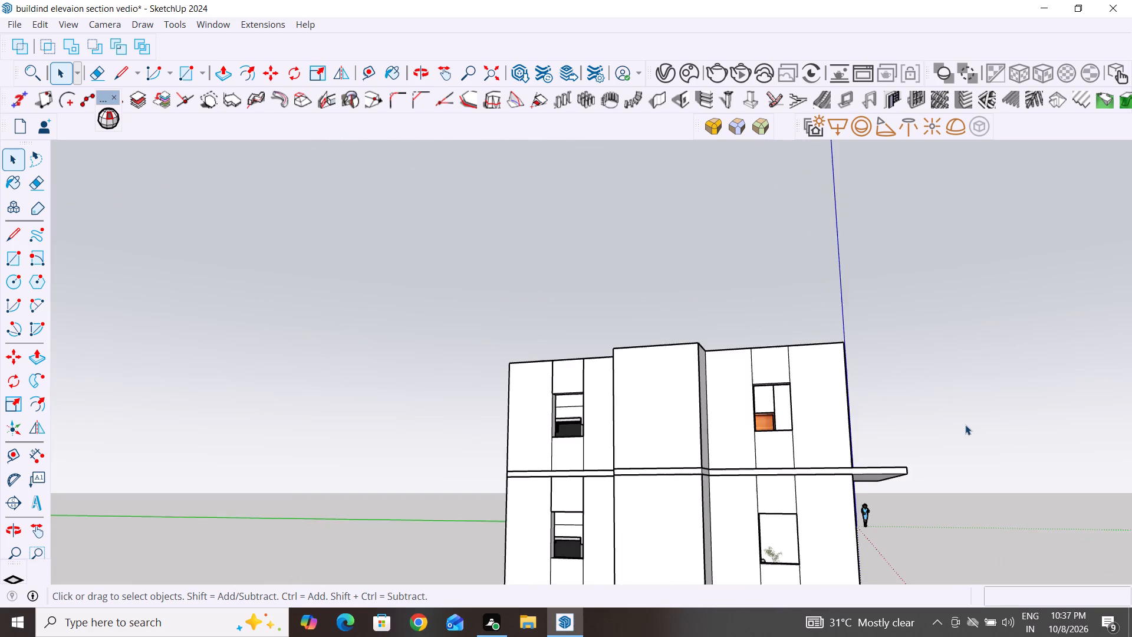
pyautogui.moveTo(952, 453); pyautogui.dragTo(699, 527, button='middle')
pyautogui.scroll(-1, 1031, 412)
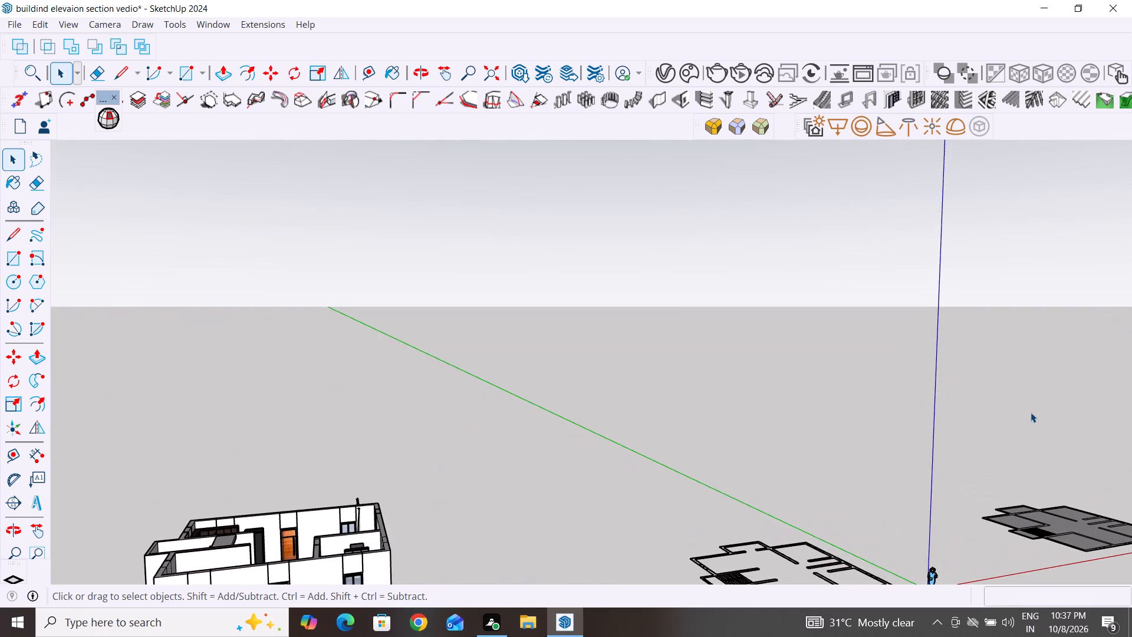
pyautogui.scroll(-4, 1031, 412)
pyautogui.moveTo(1036, 430); pyautogui.dragTo(949, 443, button='middle')
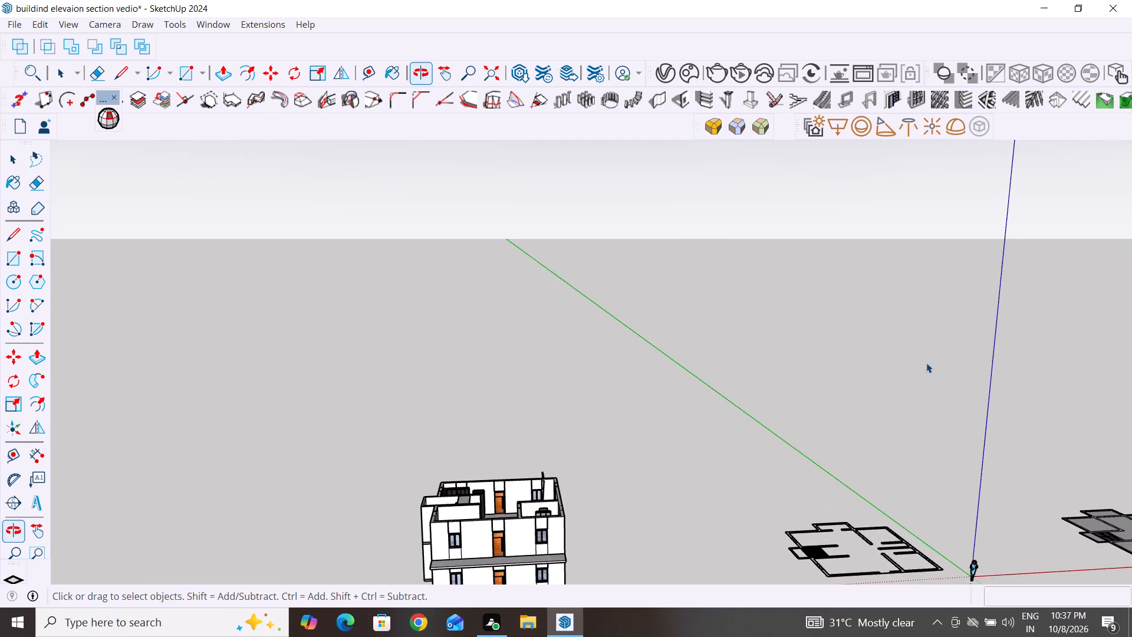
pyautogui.scroll(-4, 959, 314)
pyautogui.moveTo(712, 417); pyautogui.dragTo(653, 550, button='middle')
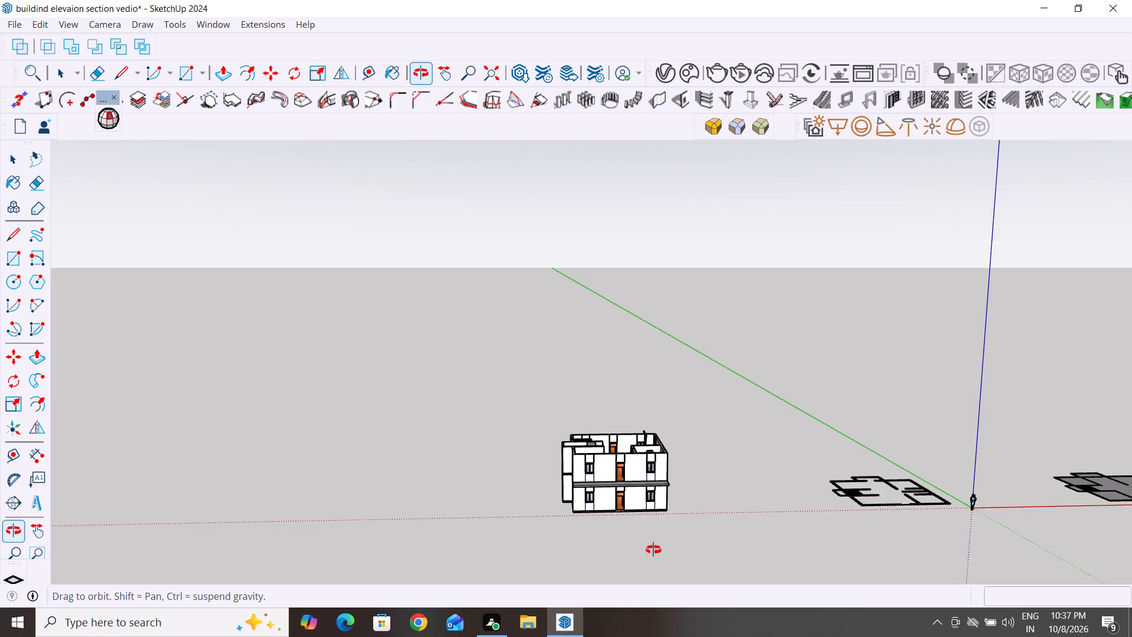
pyautogui.moveTo(653, 550); pyautogui.dragTo(616, 623, button='middle')
pyautogui.scroll(7, 590, 479)
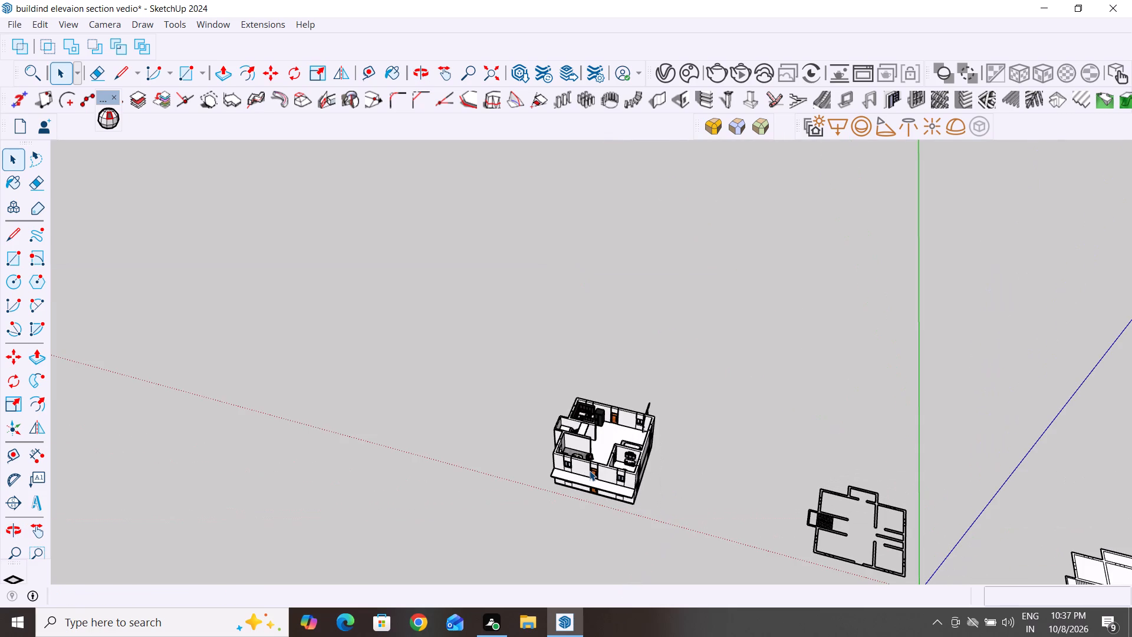
pyautogui.scroll(2, 596, 459)
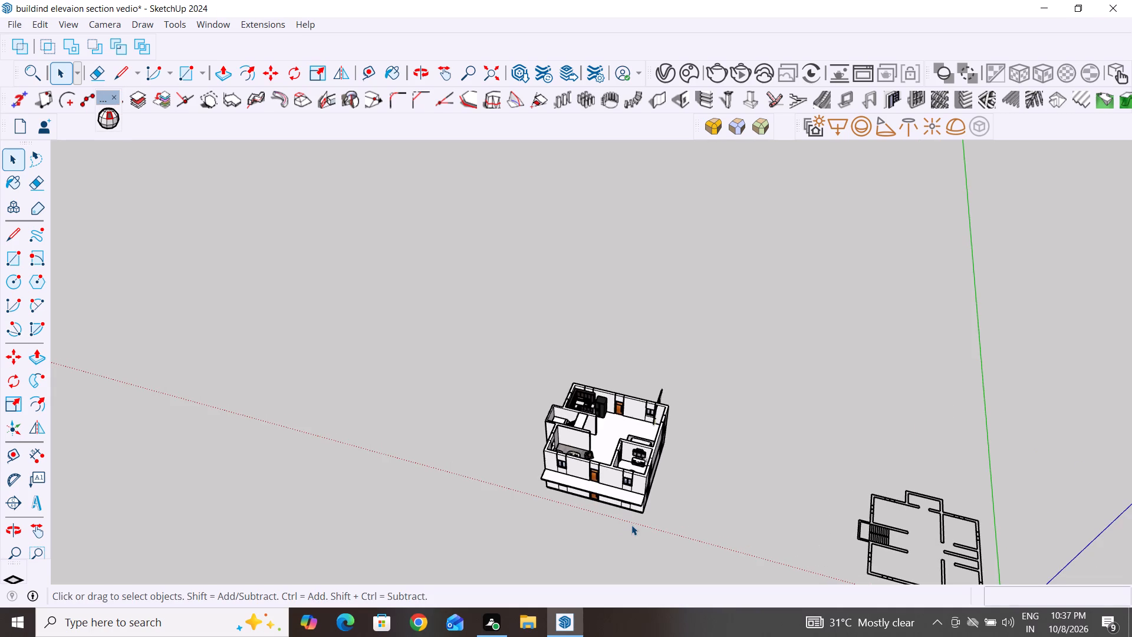
# Save the building model.
pyautogui.click(9, 24)
pyautogui.click(47, 98)
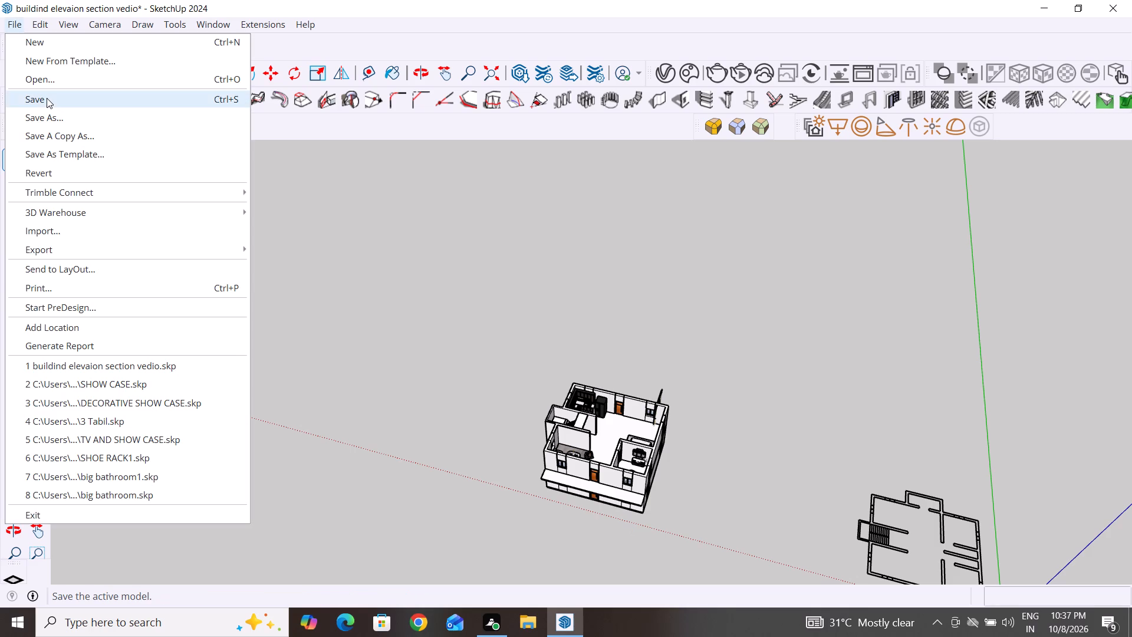
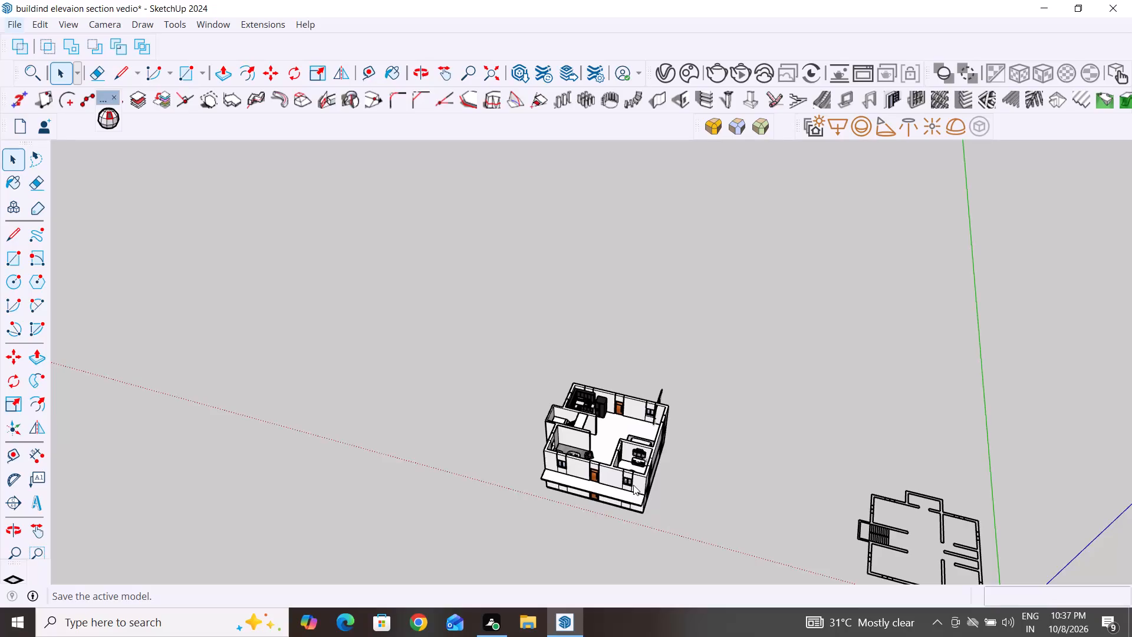
# Examine the two-storey building from the outside and from above into its furnished upper storey.
pyautogui.scroll(4, 633, 485)
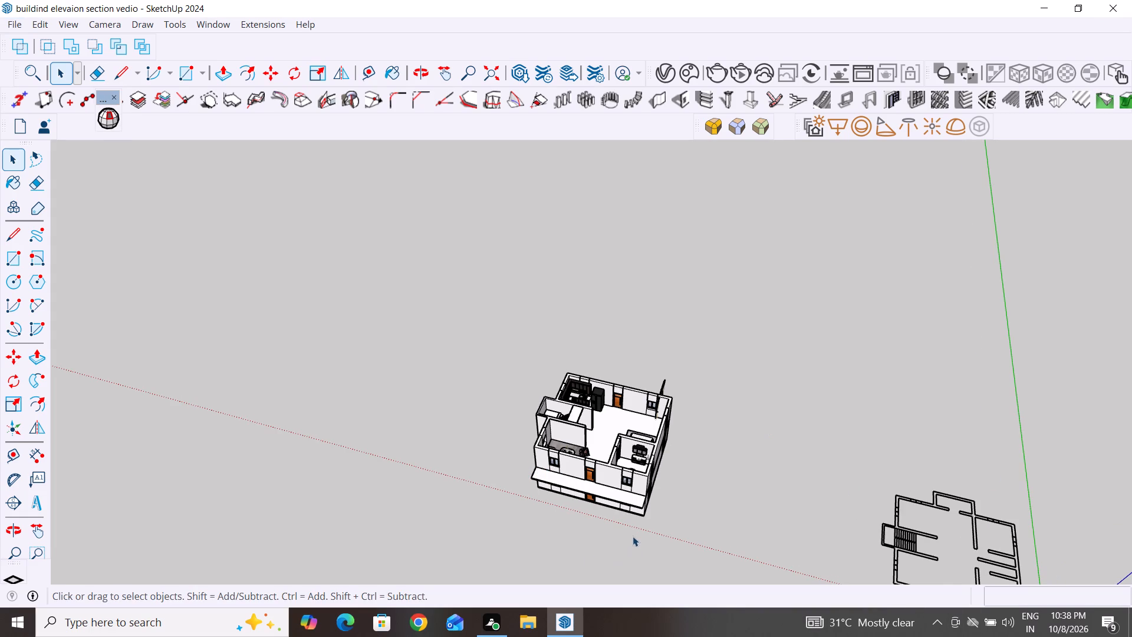
pyautogui.scroll(-4, 567, 550)
pyautogui.moveTo(709, 499); pyautogui.dragTo(702, 500, button='middle')
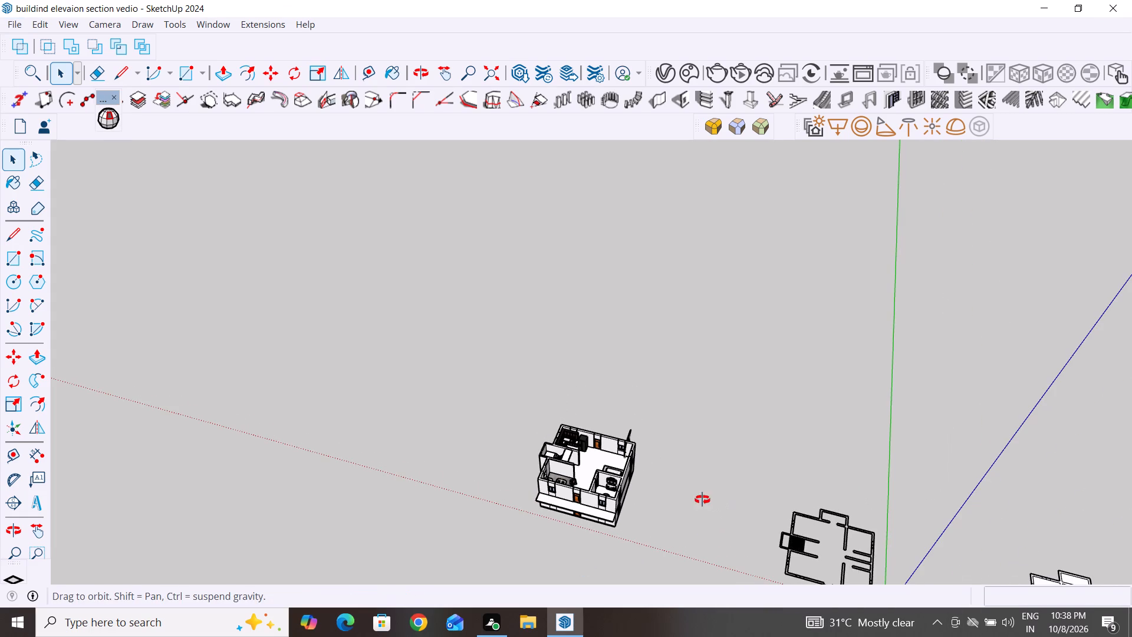
pyautogui.moveTo(702, 500); pyautogui.dragTo(370, 429, button='middle')
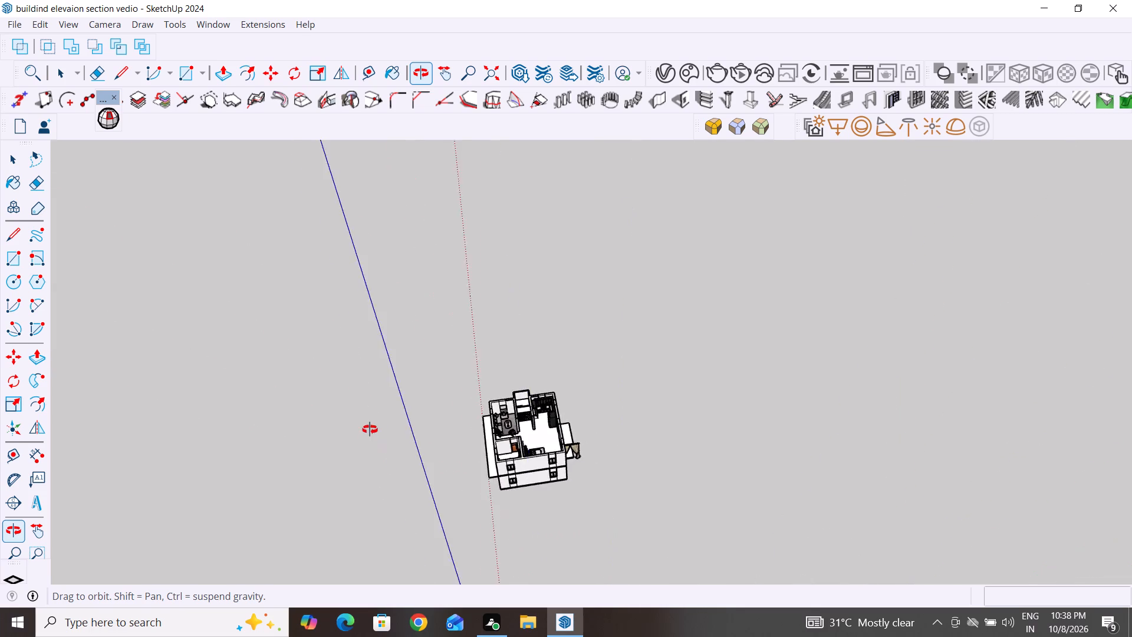
pyautogui.moveTo(370, 429); pyautogui.dragTo(378, 350, button='middle')
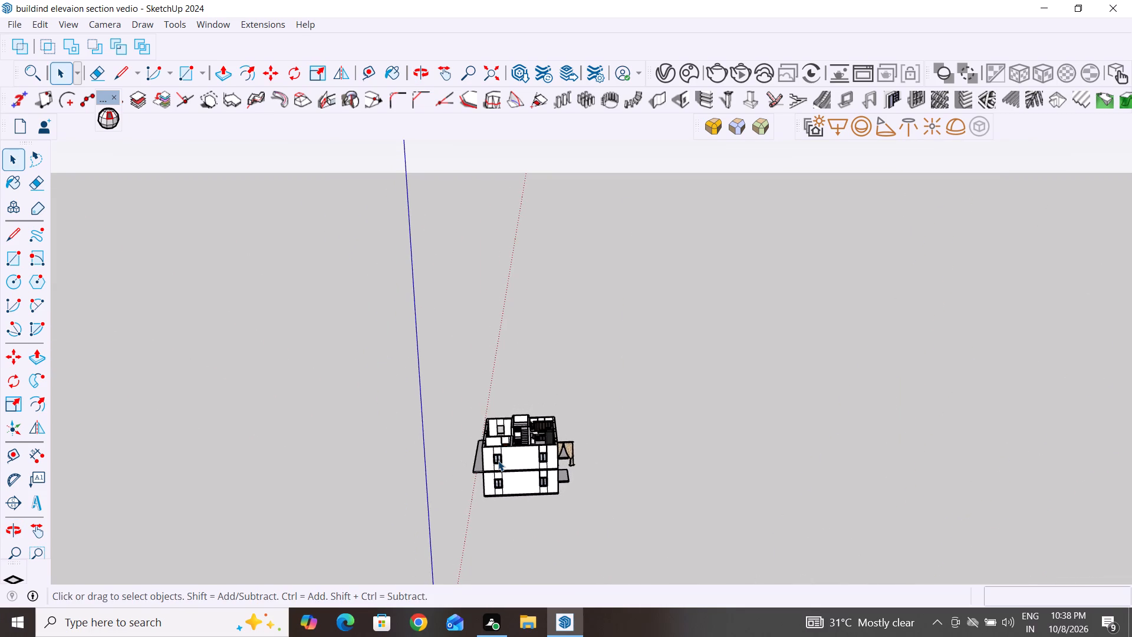
pyautogui.scroll(7, 499, 461)
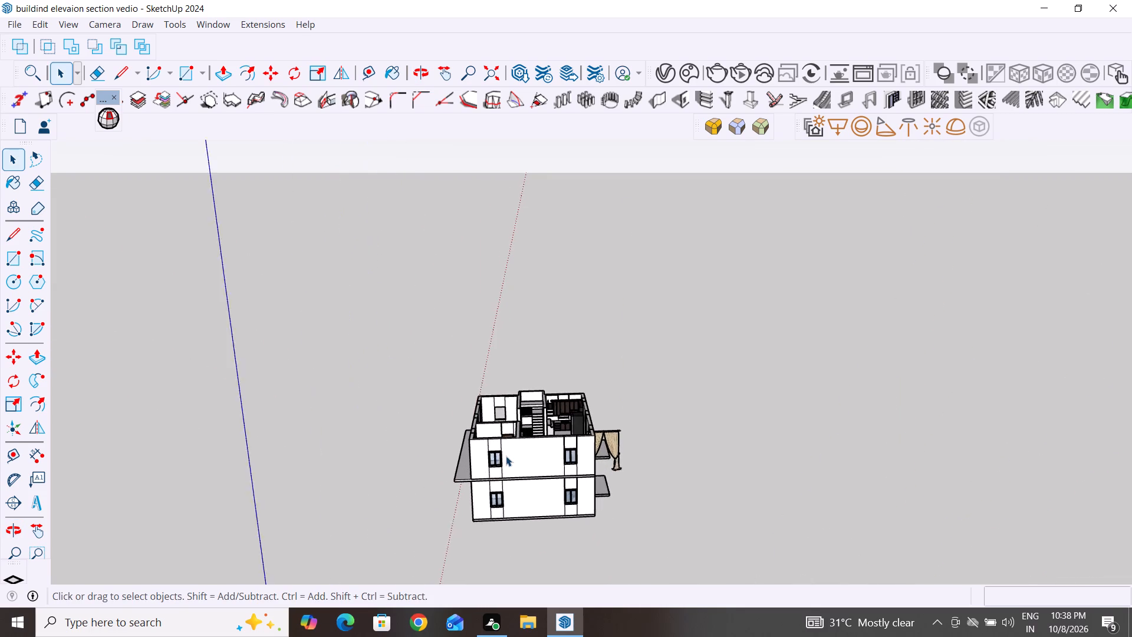
pyautogui.scroll(6, 506, 456)
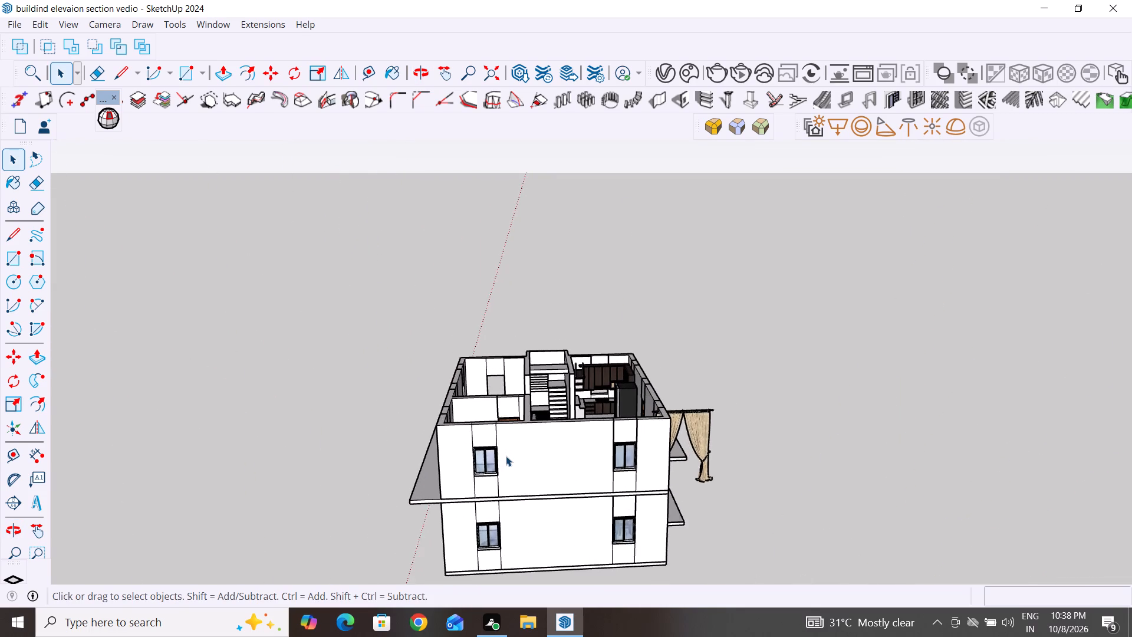
pyautogui.moveTo(584, 461); pyautogui.dragTo(591, 564, button='middle')
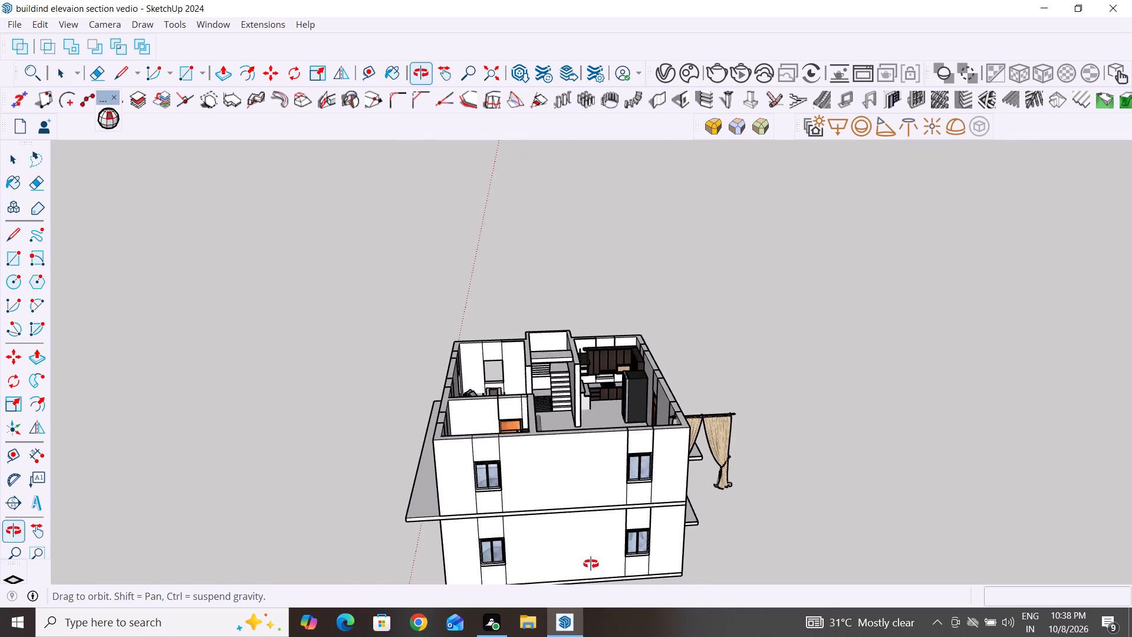
pyautogui.moveTo(591, 564); pyautogui.dragTo(598, 608, button='middle')
pyautogui.moveTo(624, 508); pyautogui.dragTo(611, 517, button='middle')
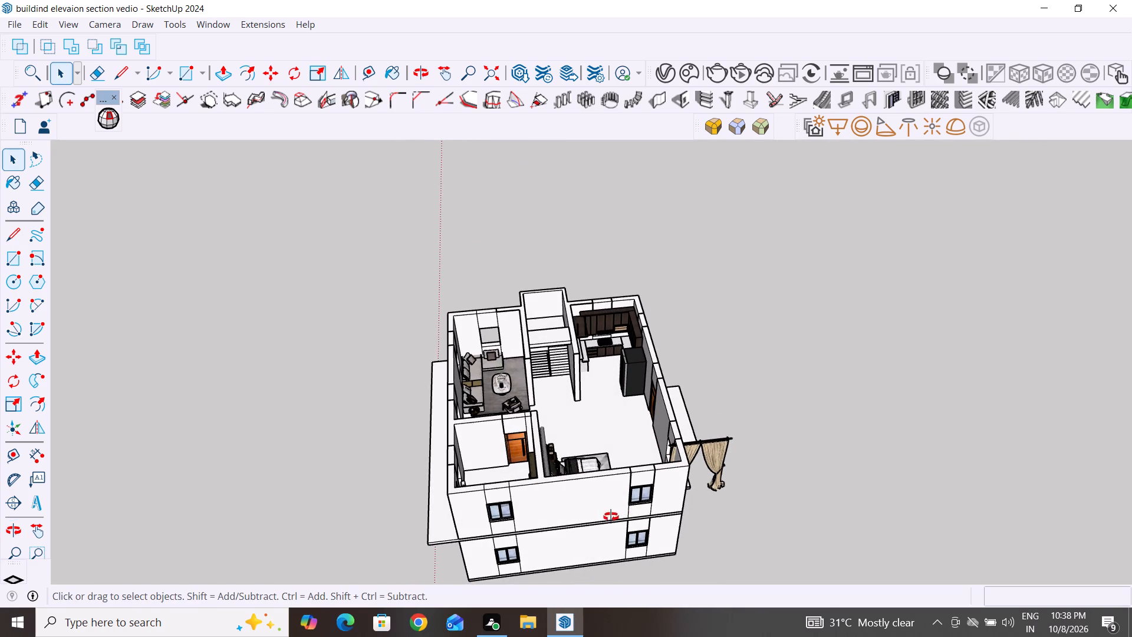
pyautogui.moveTo(611, 517); pyautogui.dragTo(508, 521, button='middle')
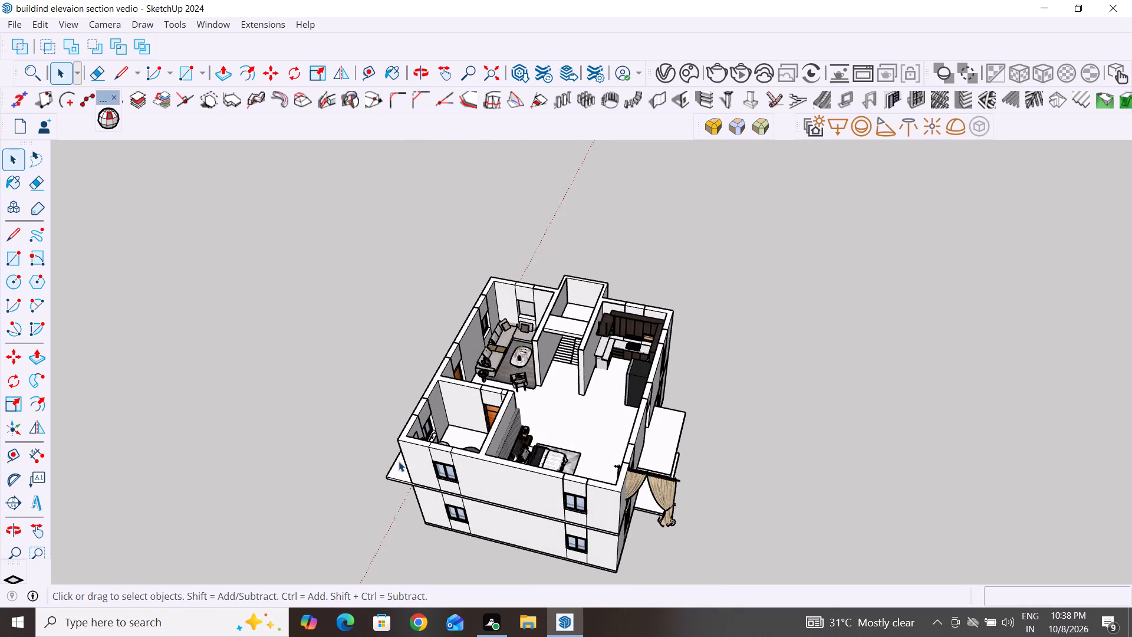
# Delete the refrigerator and the kitchen cabinet set from the upper-storey kitchen area.
pyautogui.scroll(5, 603, 392)
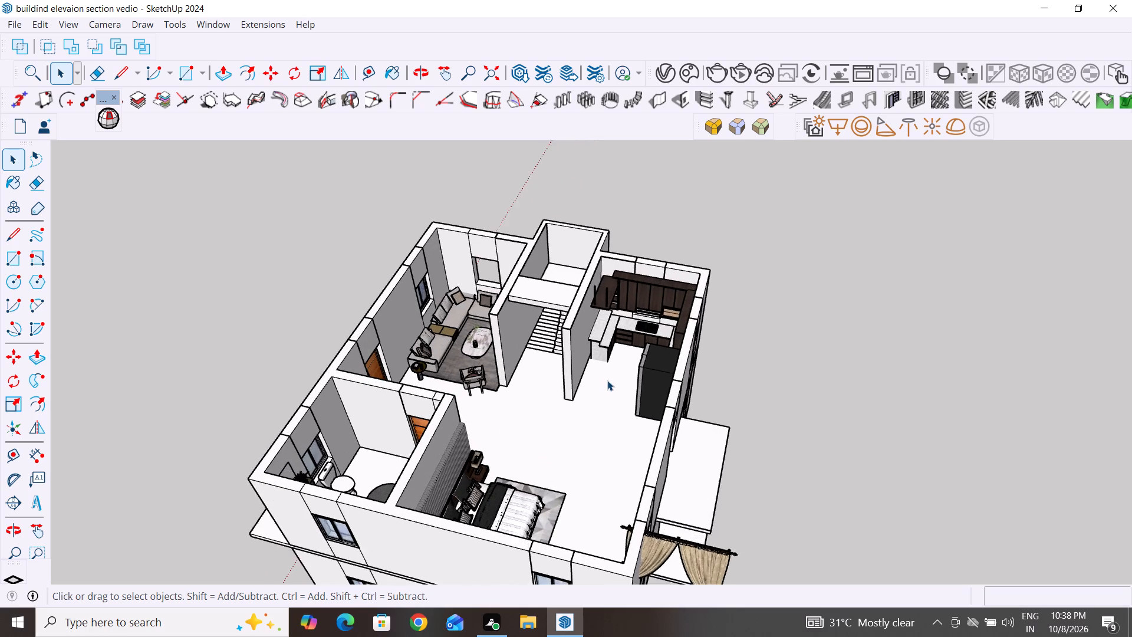
pyautogui.click(652, 379)
pyautogui.press('Delete')
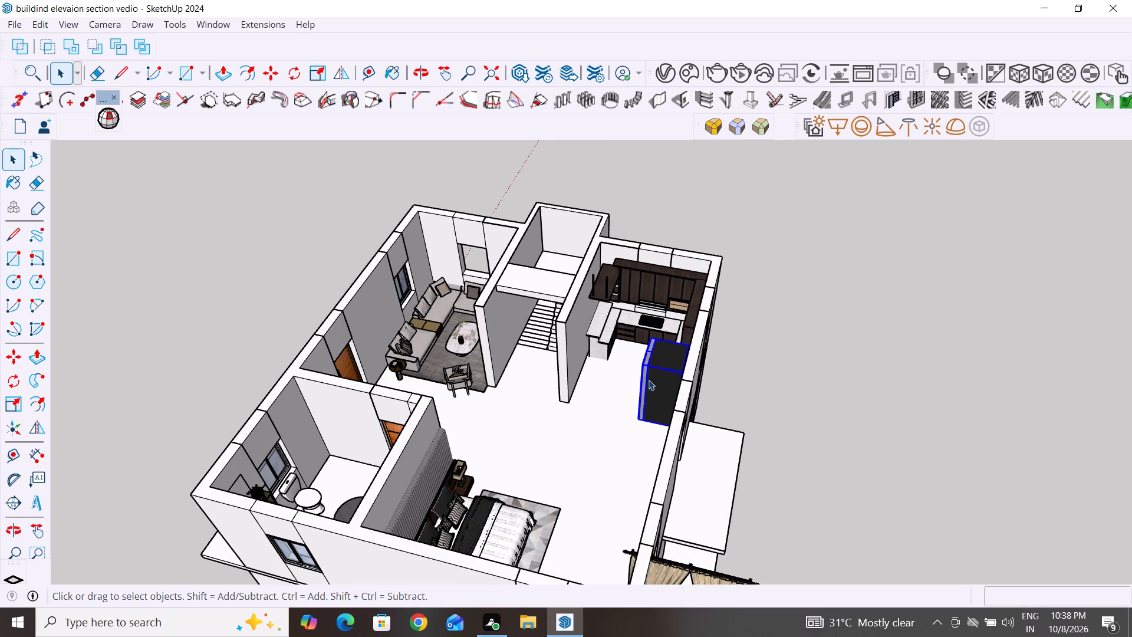
pyautogui.moveTo(620, 426); pyautogui.dragTo(714, 404, button='middle')
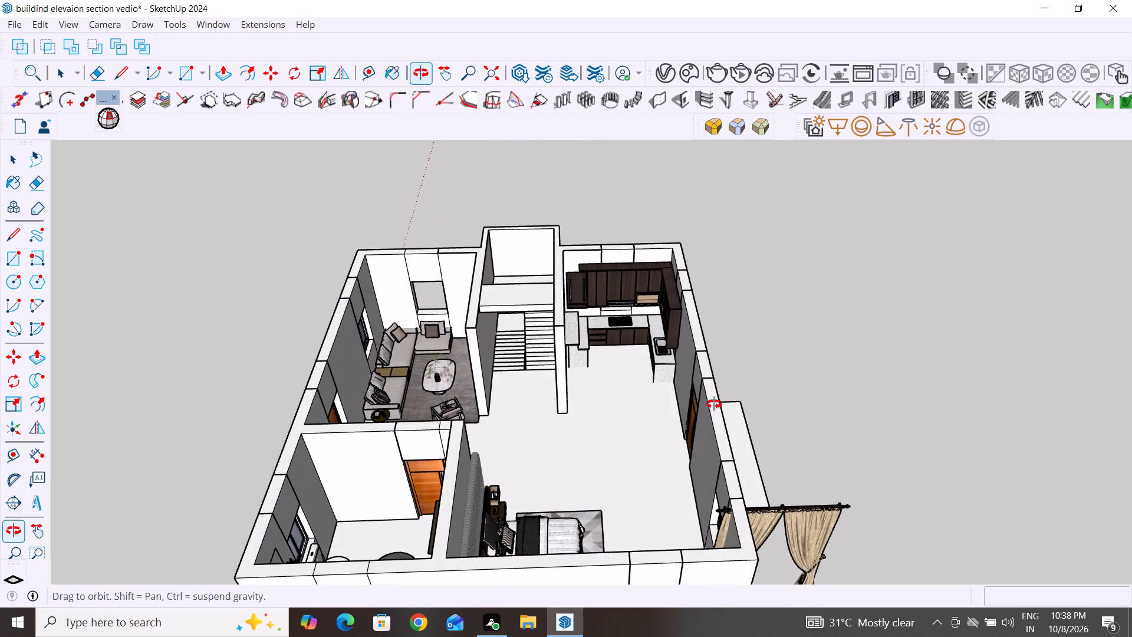
pyautogui.click(664, 367)
pyautogui.press('Delete')
pyautogui.click(664, 367)
pyautogui.moveTo(664, 367); pyautogui.dragTo(649, 396)
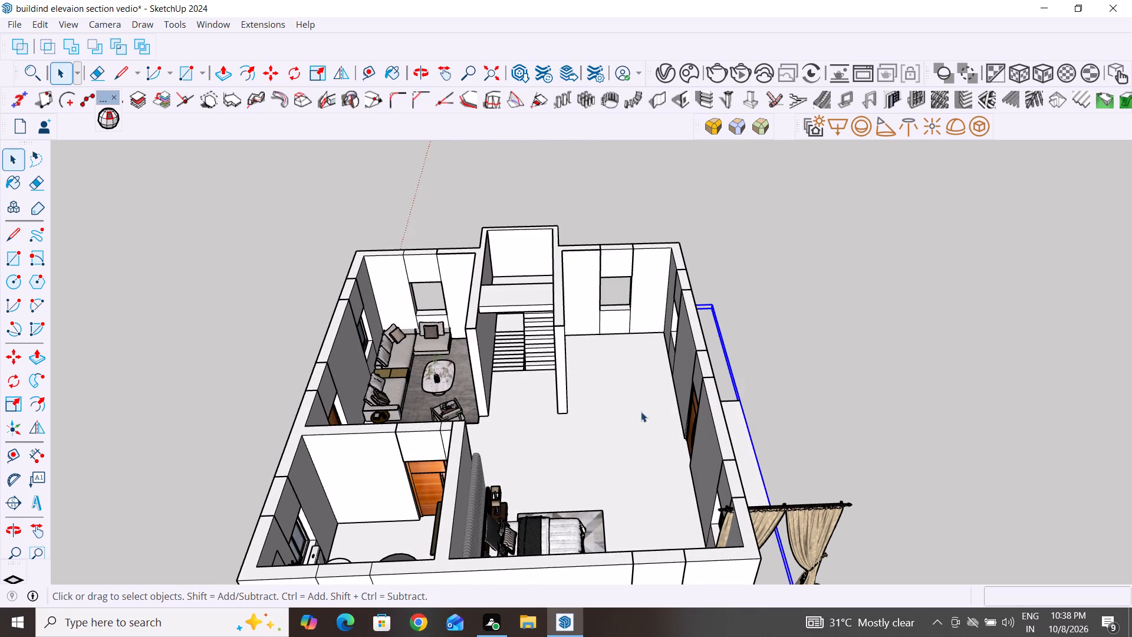
pyautogui.scroll(-1, 880, 267)
pyautogui.click(880, 267)
pyautogui.moveTo(880, 267); pyautogui.dragTo(879, 307)
pyautogui.moveTo(855, 336); pyautogui.dragTo(842, 340)
pyautogui.click(914, 354)
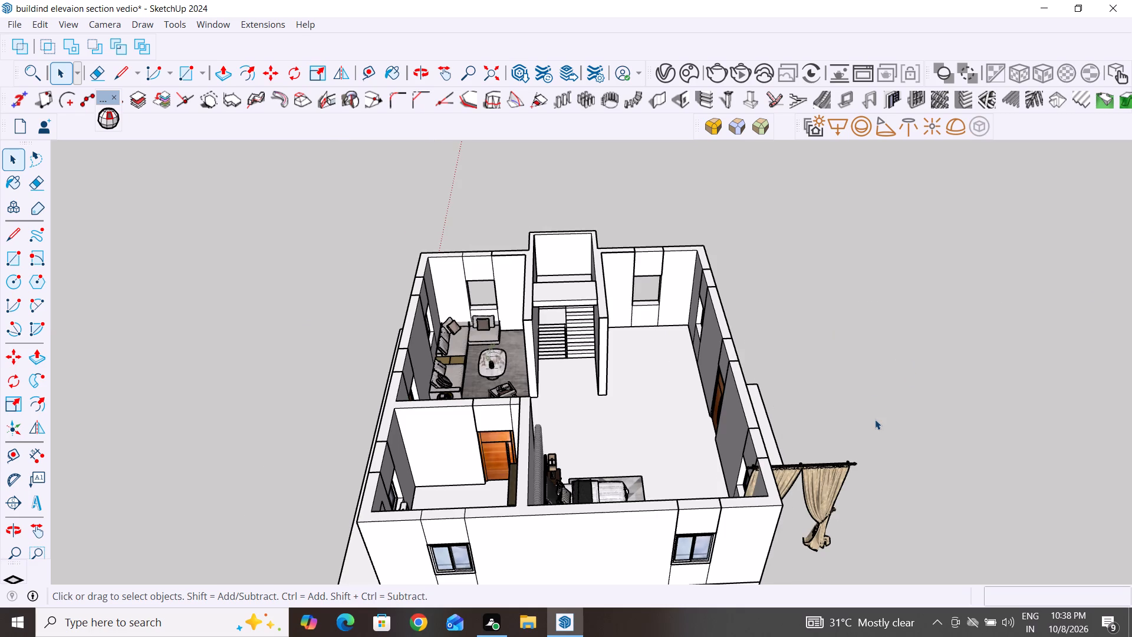
# Copy the upper-storey bed set with its rug and headboard about 13' 7 7/8" across the floor towards the emptied kitchen area.
pyautogui.moveTo(955, 444); pyautogui.dragTo(880, 488, button='middle')
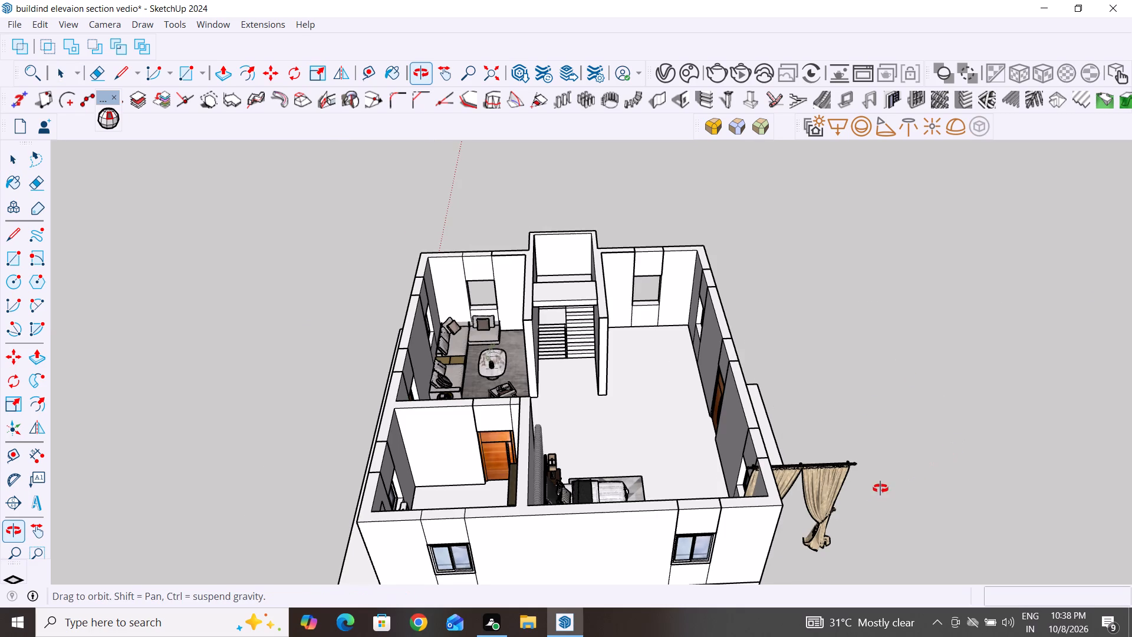
pyautogui.moveTo(880, 488); pyautogui.dragTo(555, 521, button='middle')
pyautogui.click(468, 425)
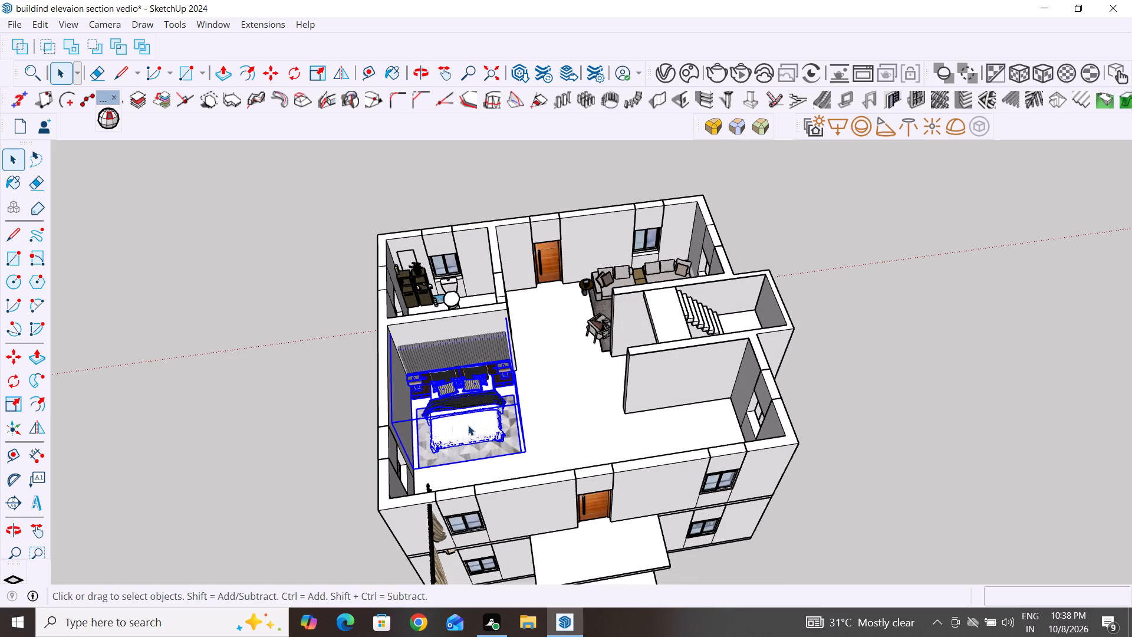
pyautogui.press('m')
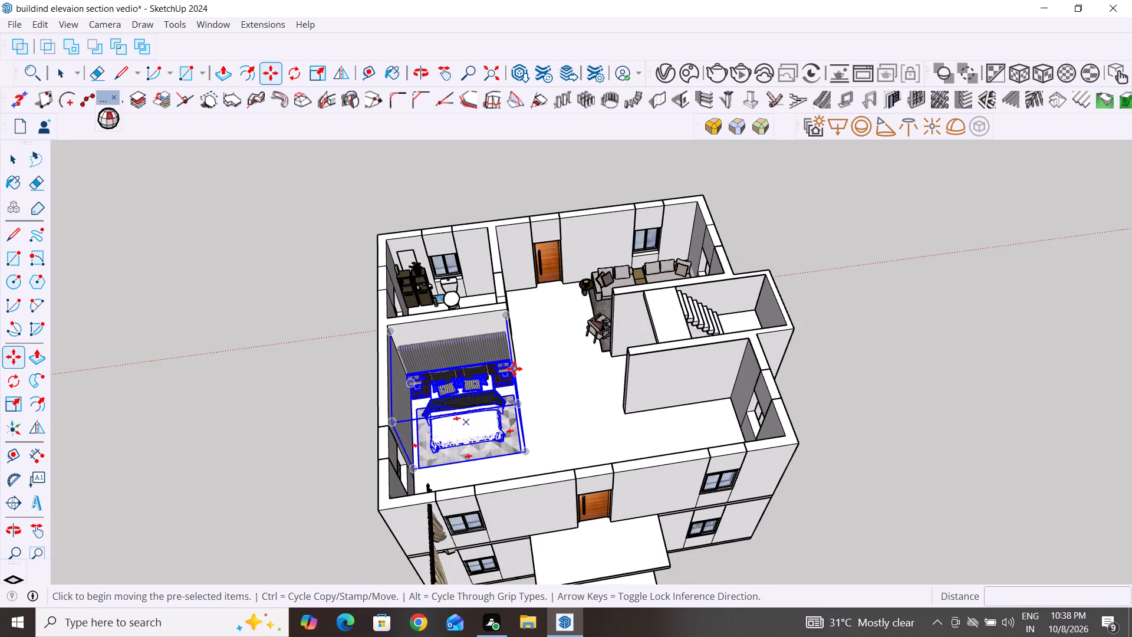
pyautogui.click(514, 369)
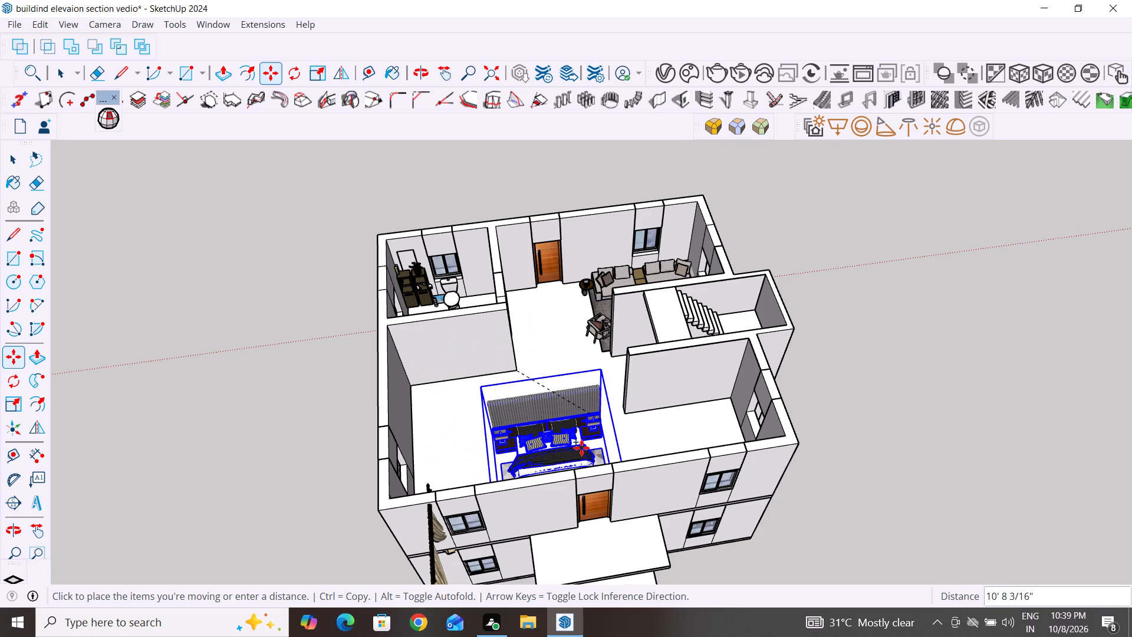
pyautogui.scroll(6, 565, 452)
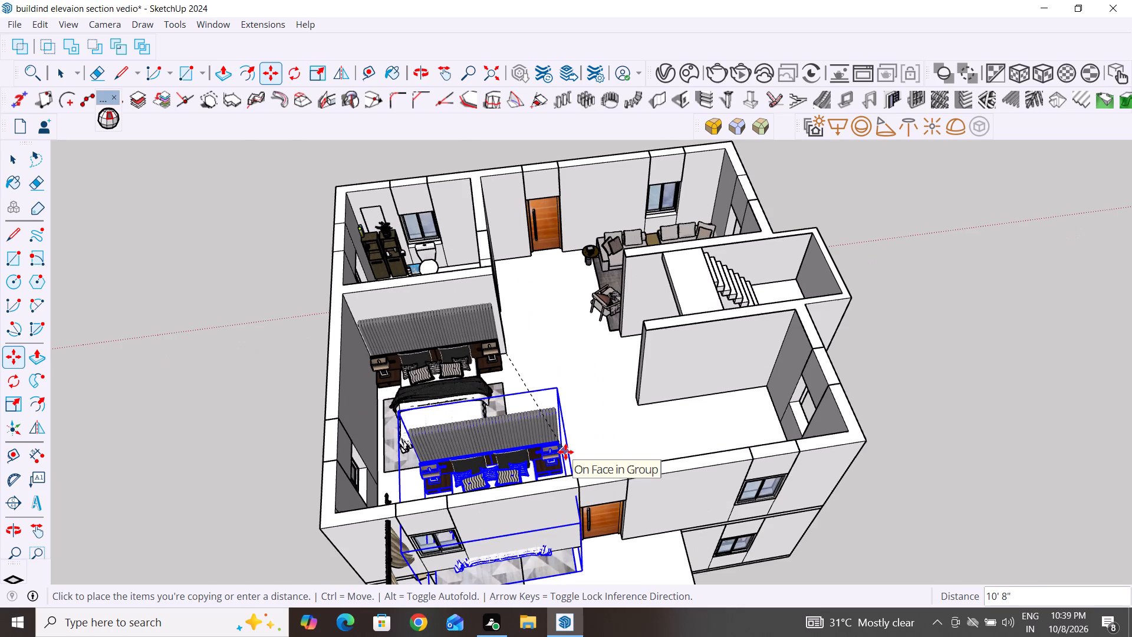
pyautogui.scroll(4, 565, 452)
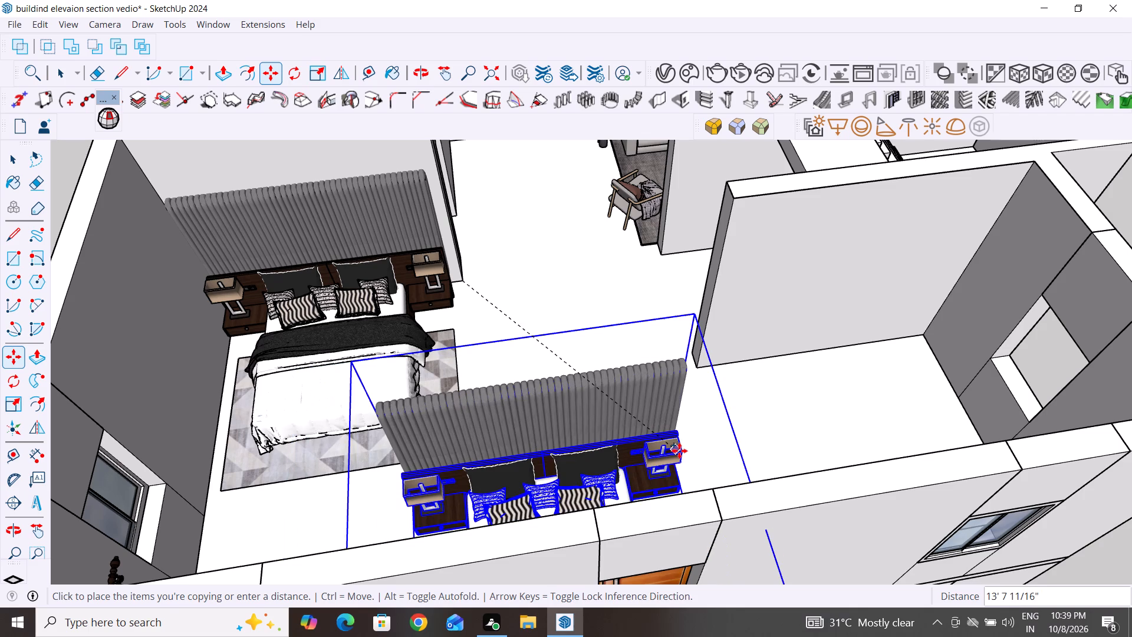
pyautogui.click(679, 451)
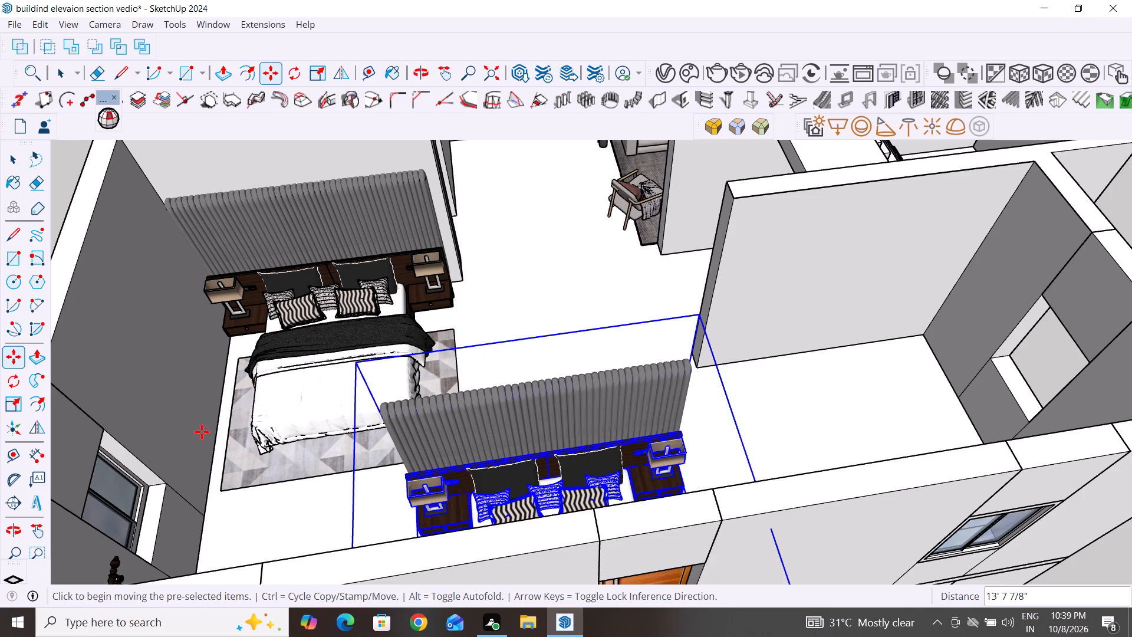
pyautogui.click(17, 159)
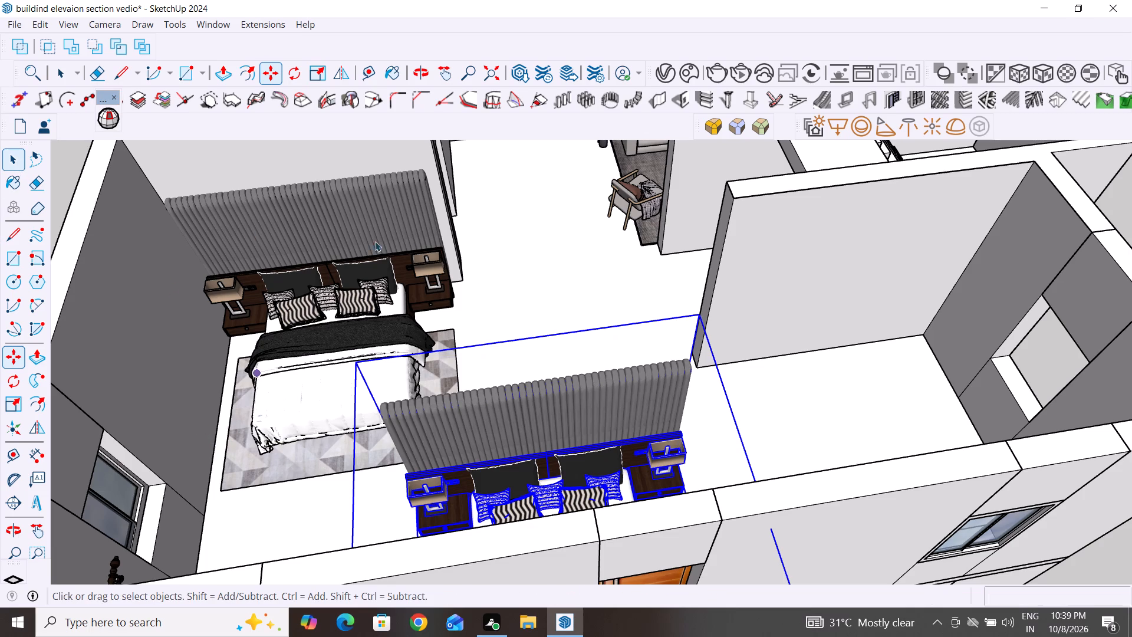
pyautogui.scroll(-7, 509, 379)
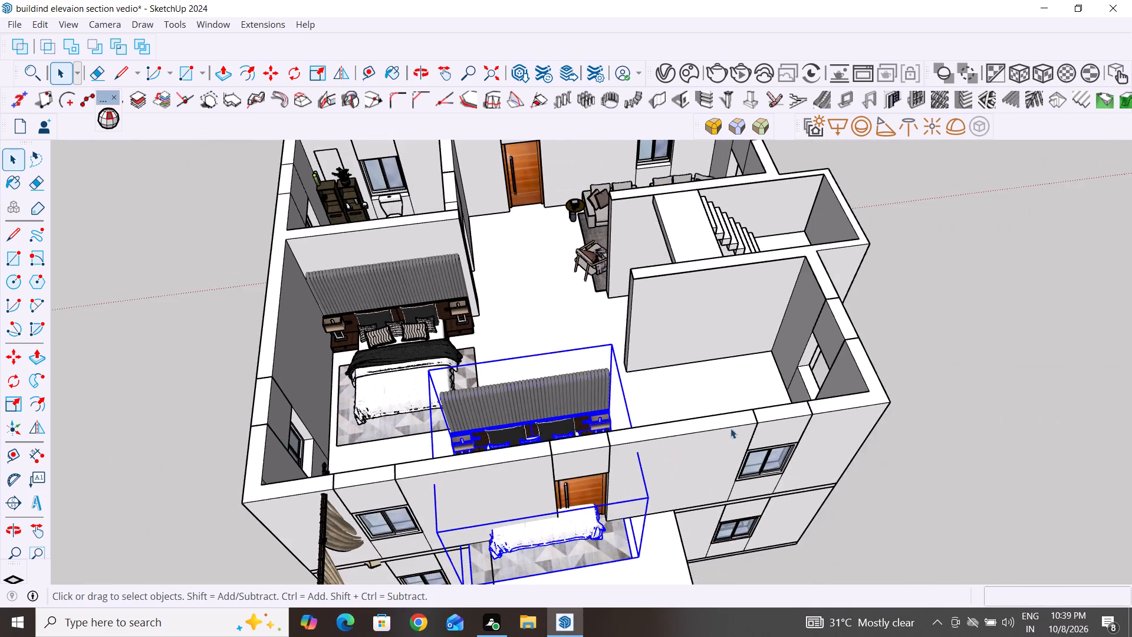
pyautogui.click(975, 437)
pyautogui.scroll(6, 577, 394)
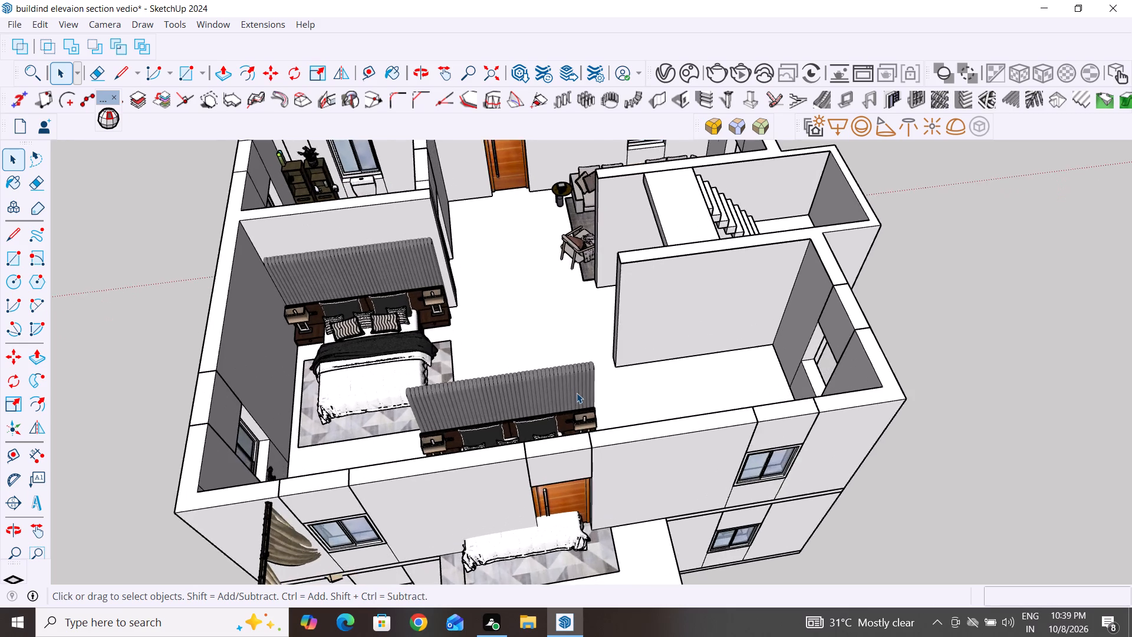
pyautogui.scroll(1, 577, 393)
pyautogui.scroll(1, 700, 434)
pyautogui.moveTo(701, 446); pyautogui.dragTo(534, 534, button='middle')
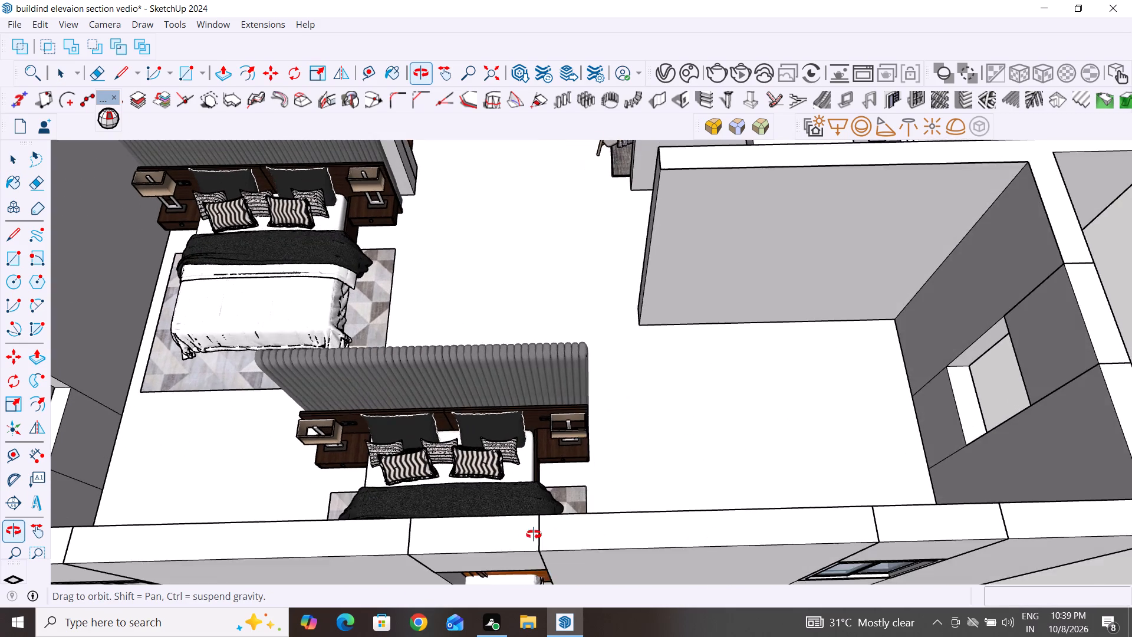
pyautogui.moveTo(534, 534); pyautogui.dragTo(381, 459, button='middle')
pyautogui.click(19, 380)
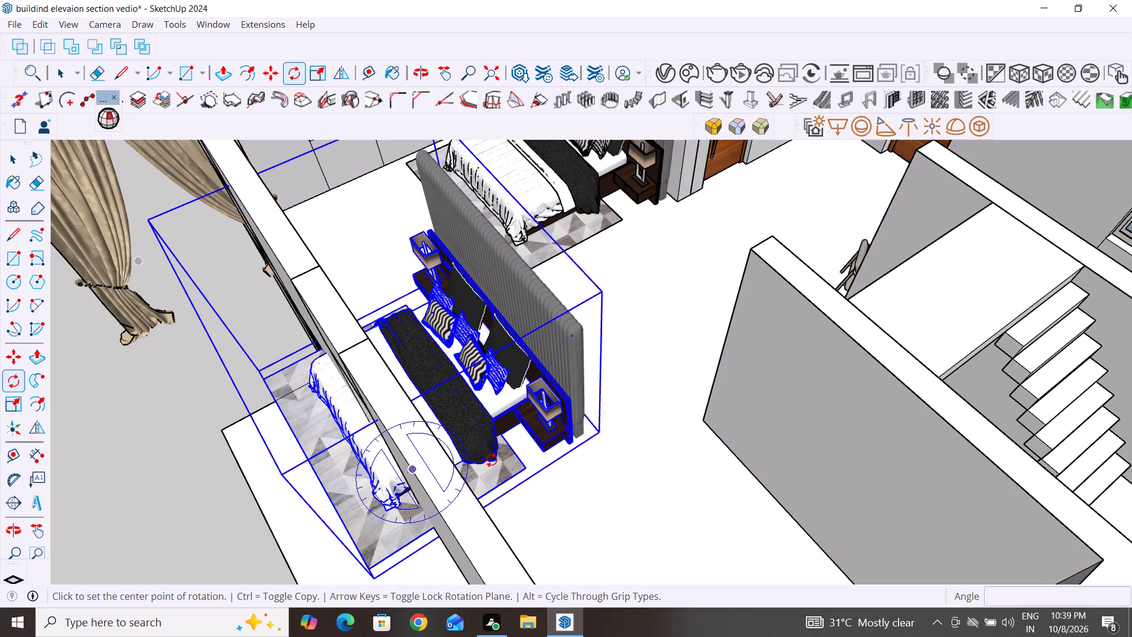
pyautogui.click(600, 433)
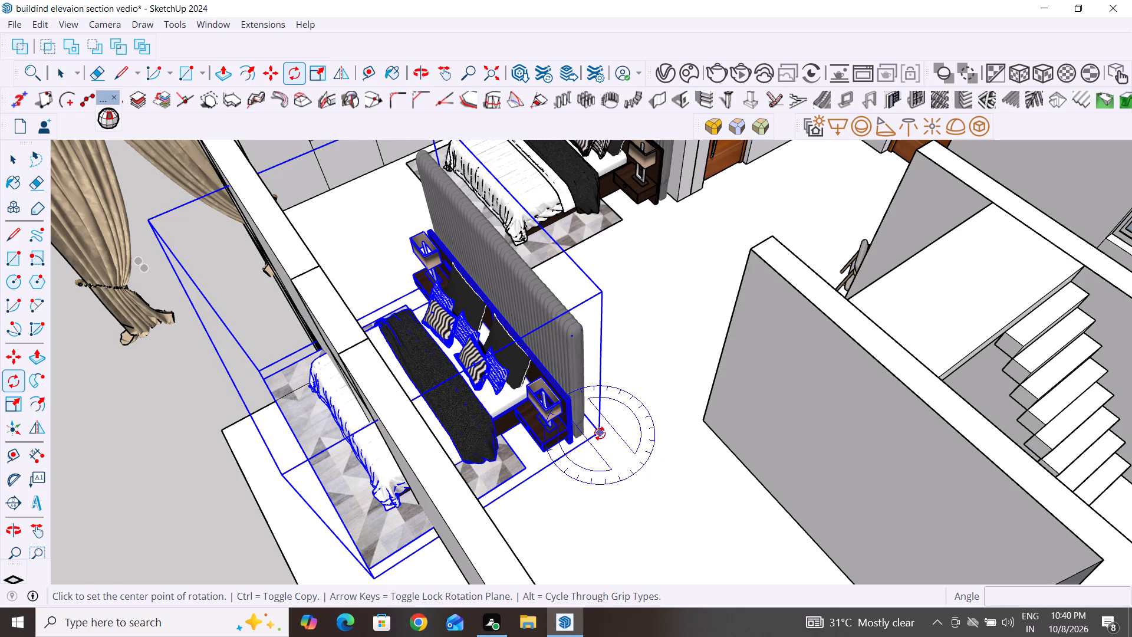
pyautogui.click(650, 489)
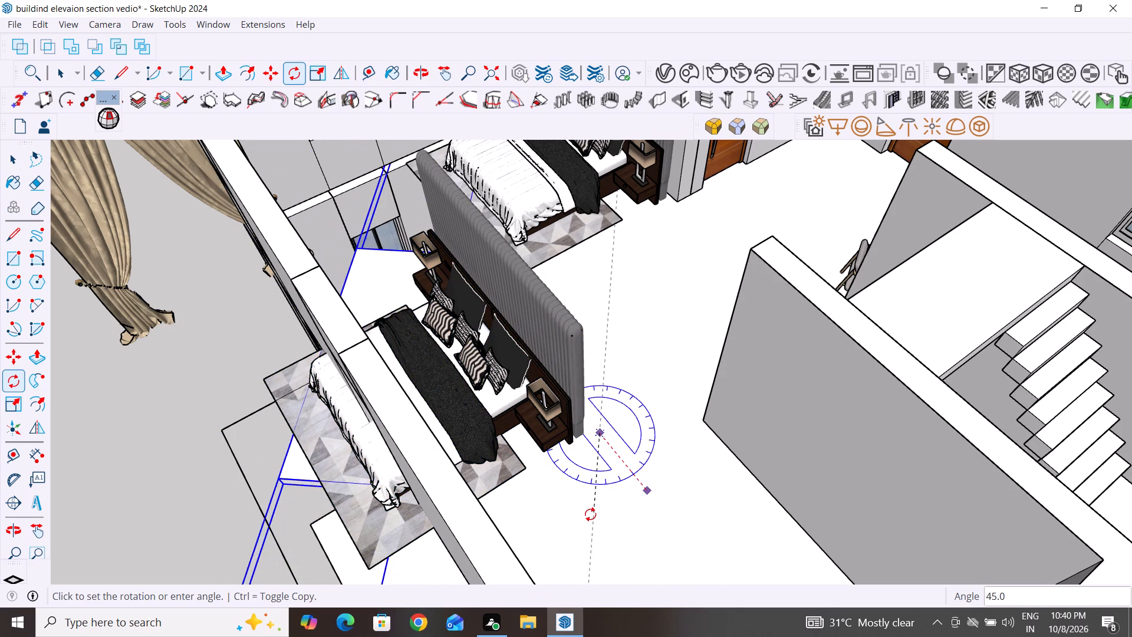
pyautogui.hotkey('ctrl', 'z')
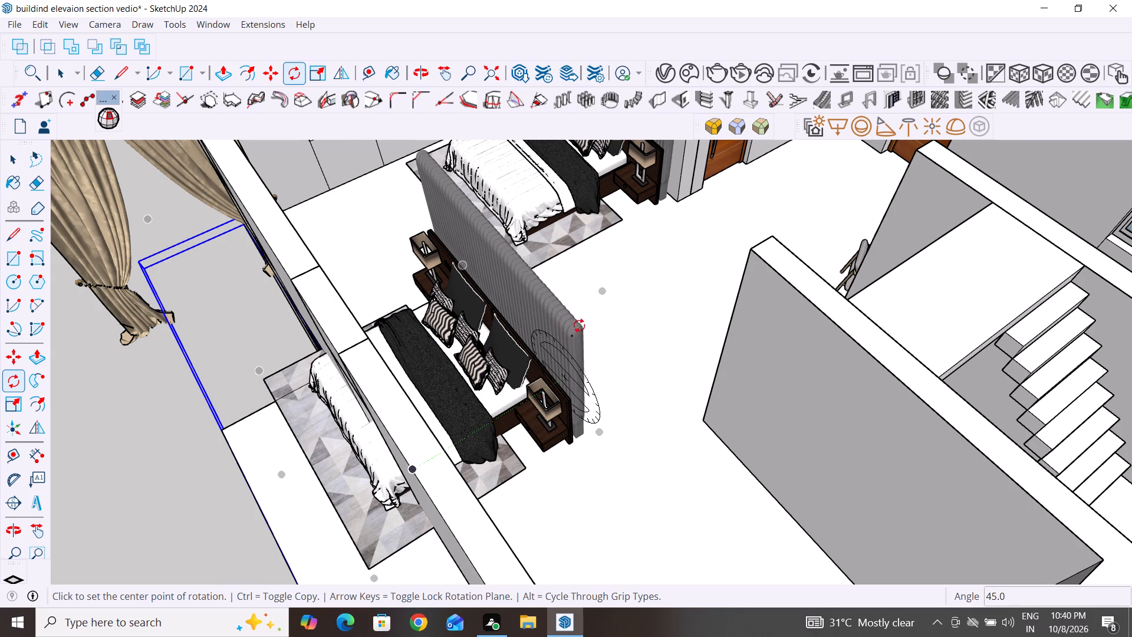
# Rotate the copied bed set 90 degrees about its lower edge beside the nightstand, with its headboard towards the emptied kitchen area.
pyautogui.scroll(4, 580, 423)
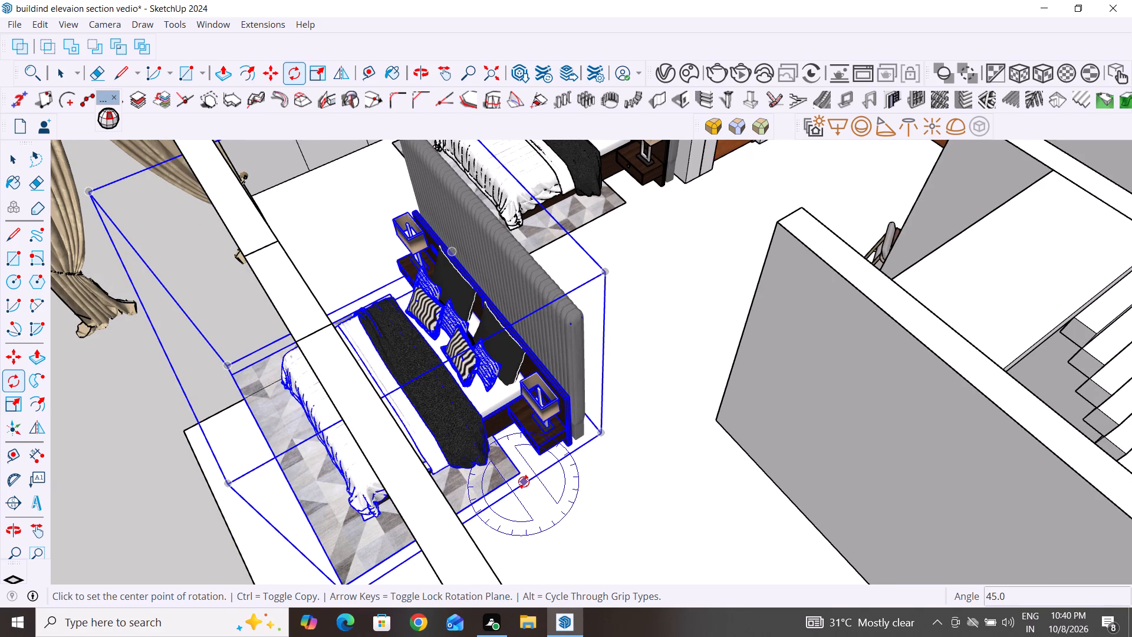
pyautogui.click(524, 482)
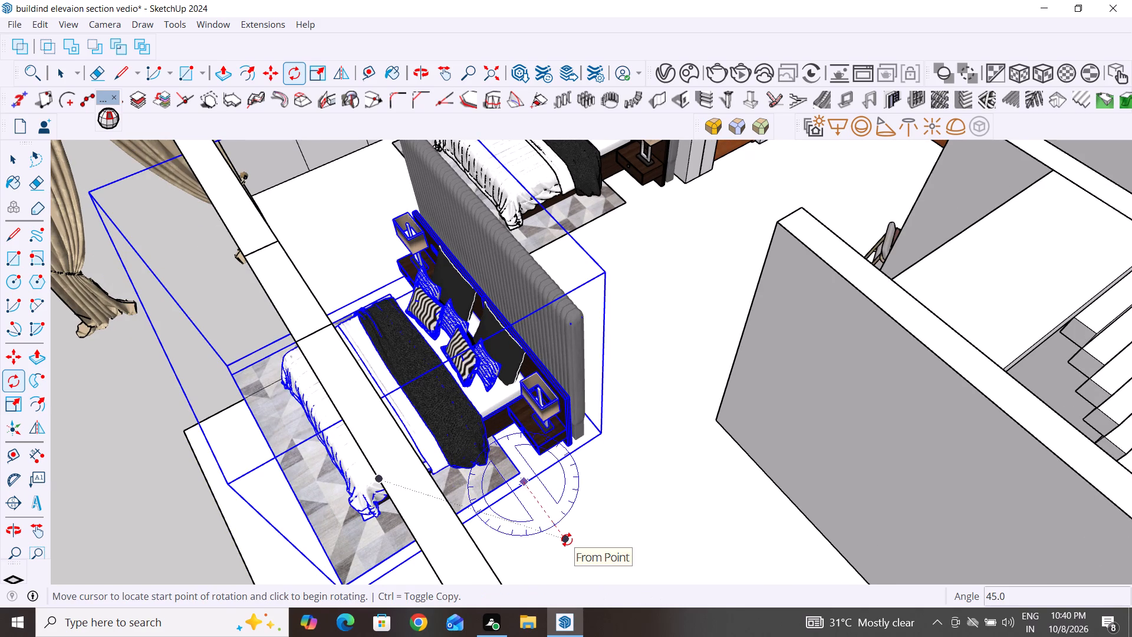
pyautogui.click(567, 540)
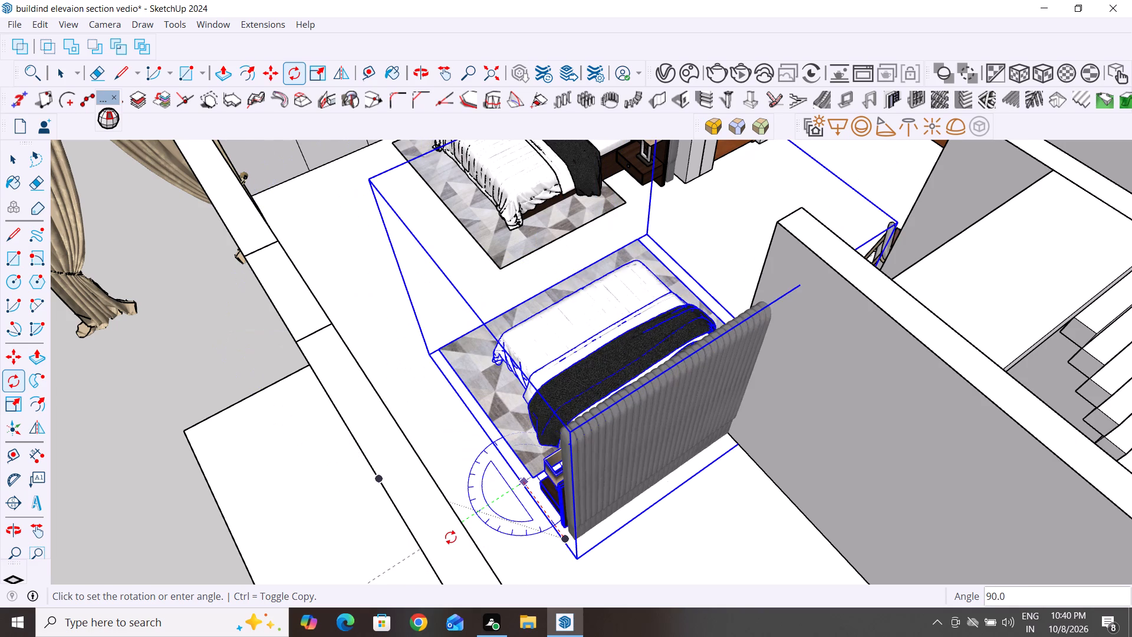
pyautogui.click(450, 537)
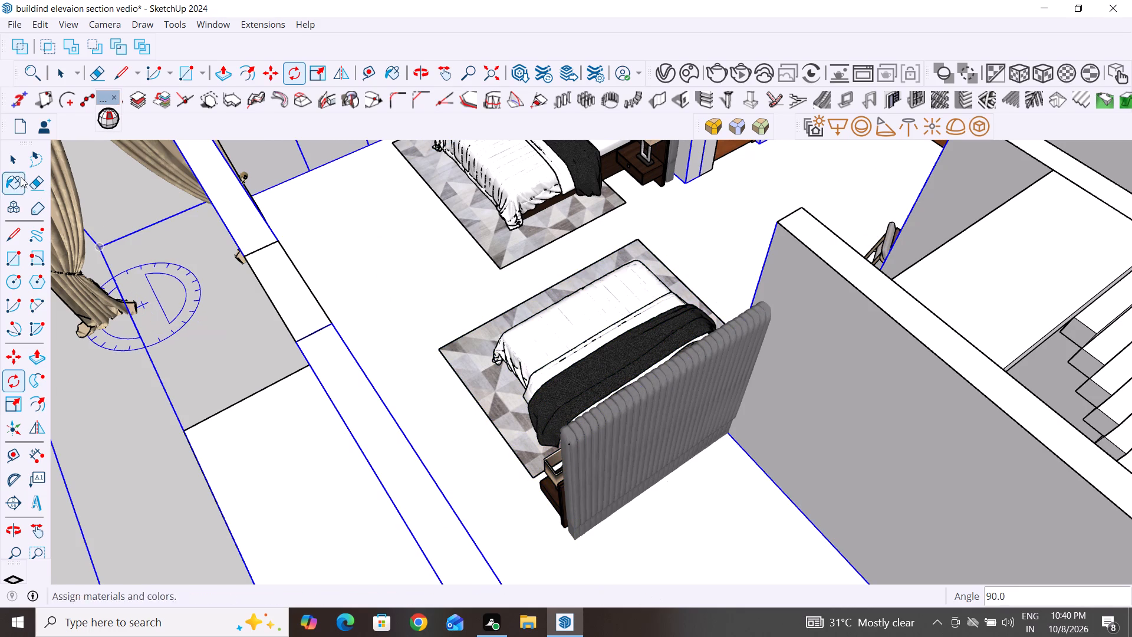
pyautogui.click(12, 165)
pyautogui.click(124, 329)
# Move the rotated bed set about 10' 1 5/16" into the emptied kitchen area, with its headboard along the end wall.
pyautogui.scroll(-2, 420, 431)
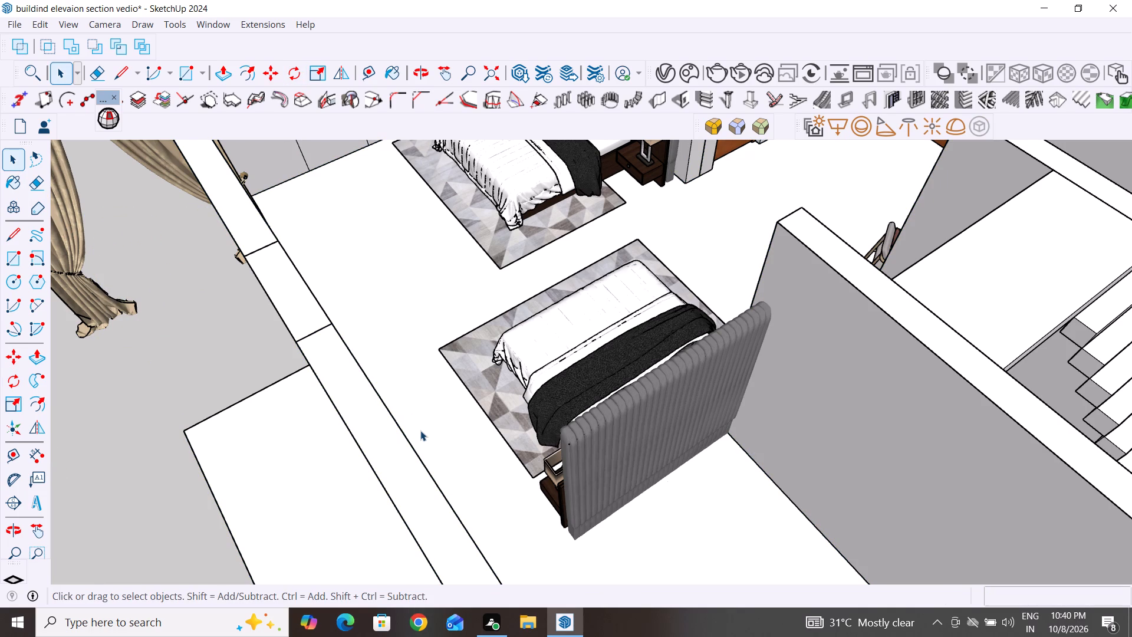
pyautogui.scroll(-4, 420, 431)
pyautogui.click(538, 458)
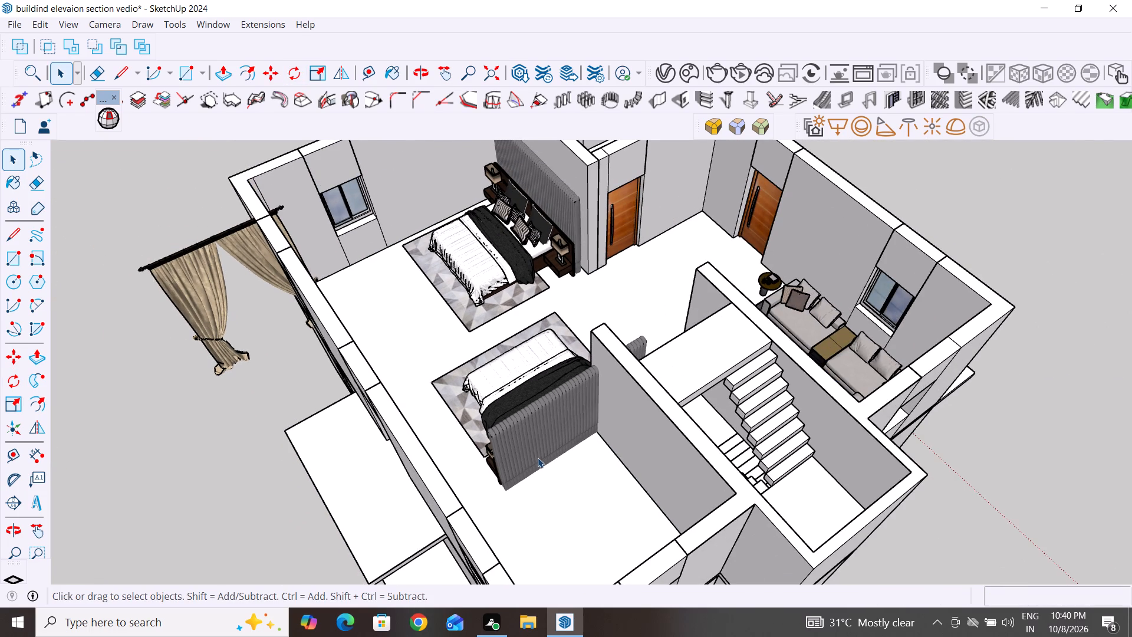
pyautogui.moveTo(1010, 460); pyautogui.dragTo(911, 507, button='middle')
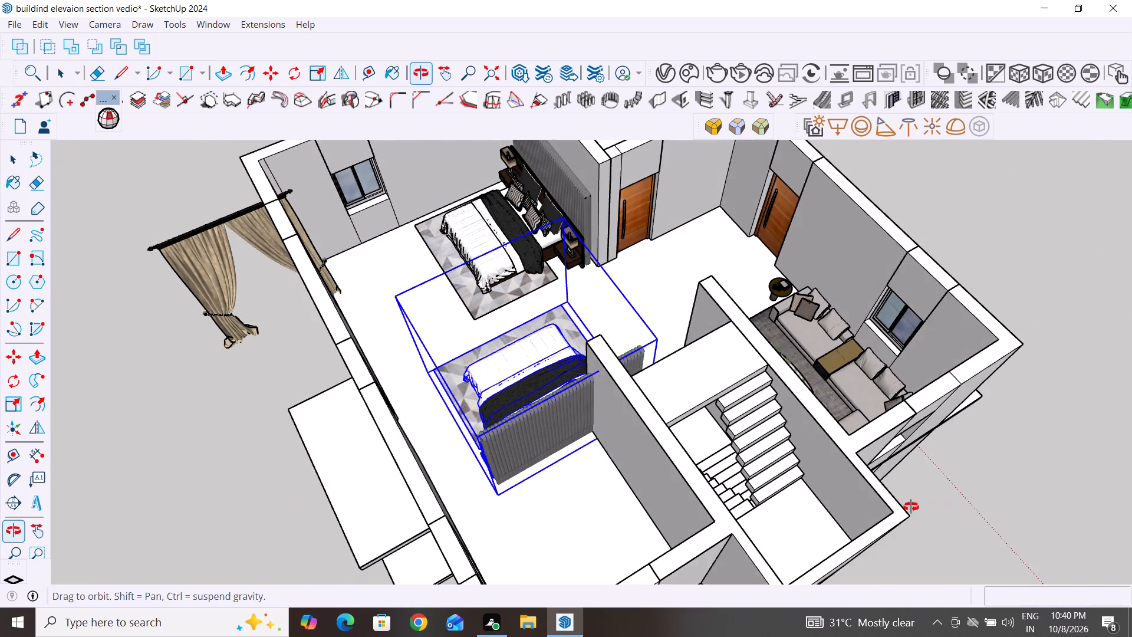
pyautogui.moveTo(911, 507); pyautogui.dragTo(743, 574, button='middle')
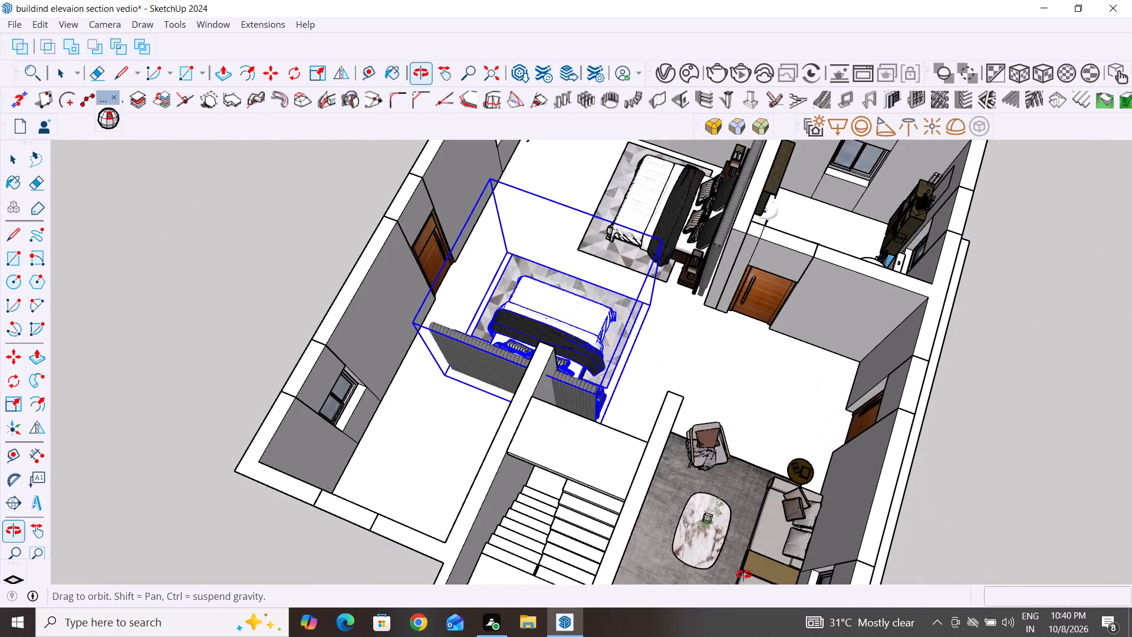
pyautogui.moveTo(743, 574); pyautogui.dragTo(743, 575, button='middle')
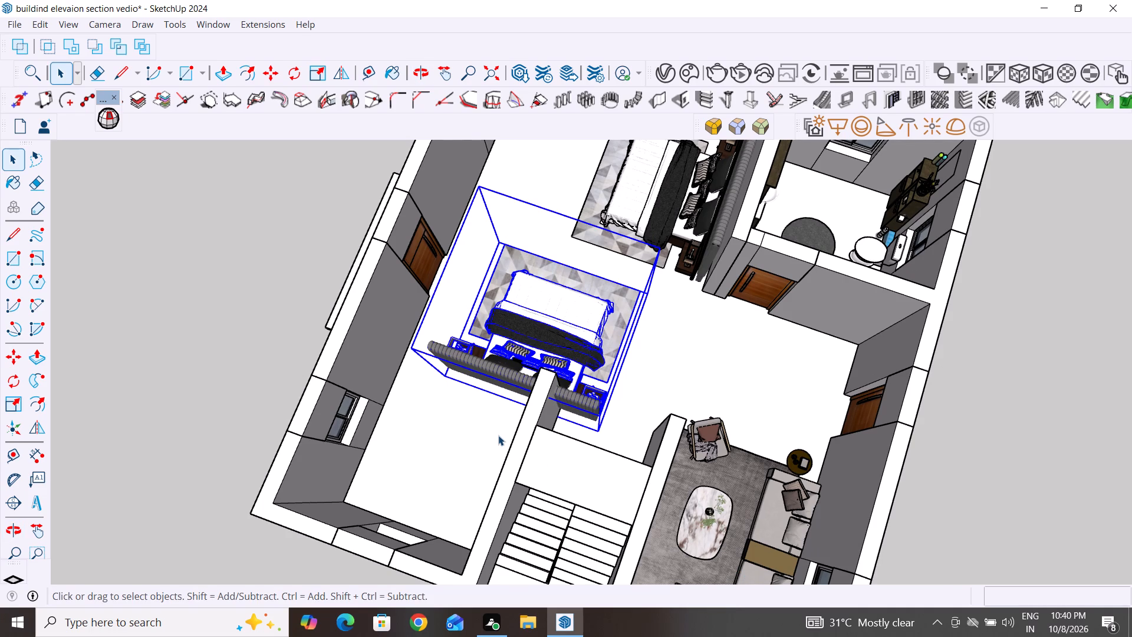
pyautogui.press('m')
pyautogui.scroll(-1, 498, 435)
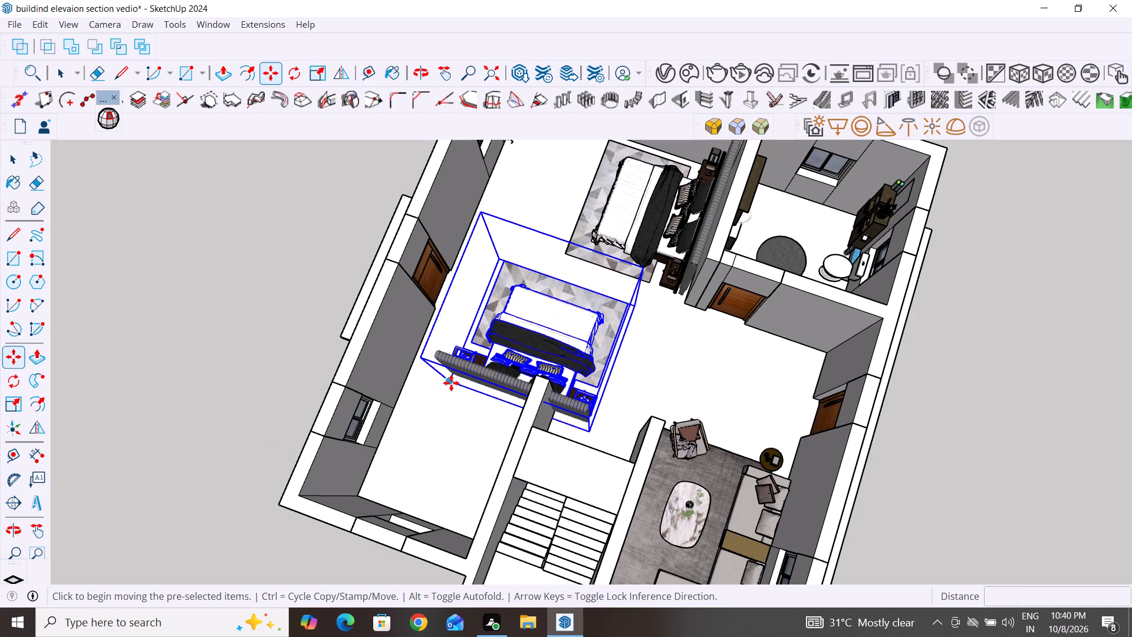
pyautogui.click(451, 383)
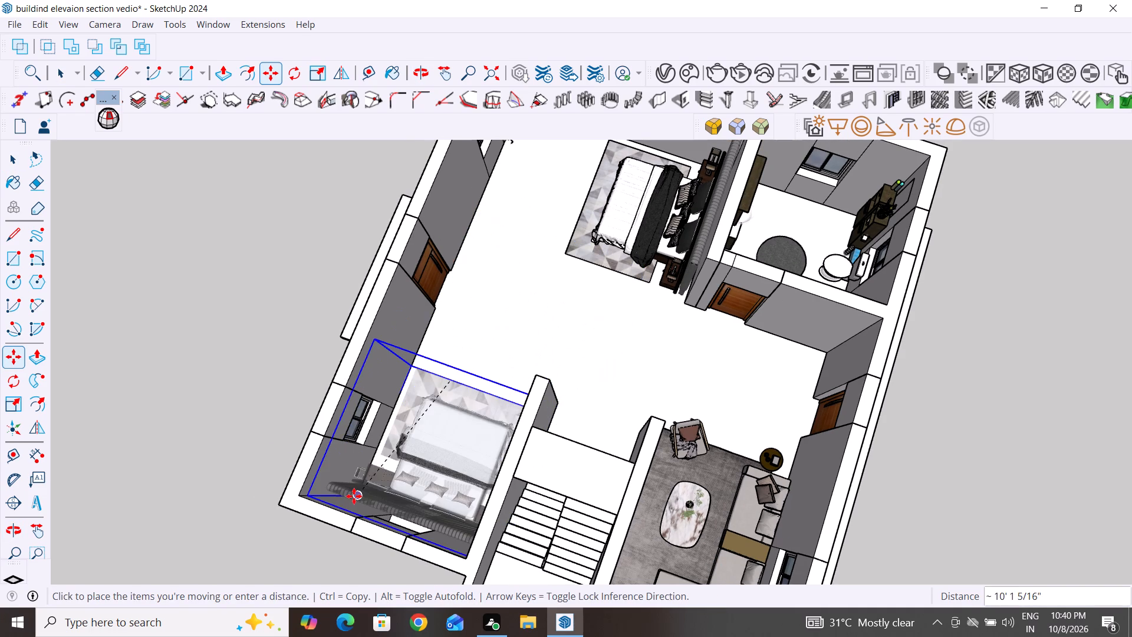
pyautogui.click(354, 496)
pyautogui.click(15, 165)
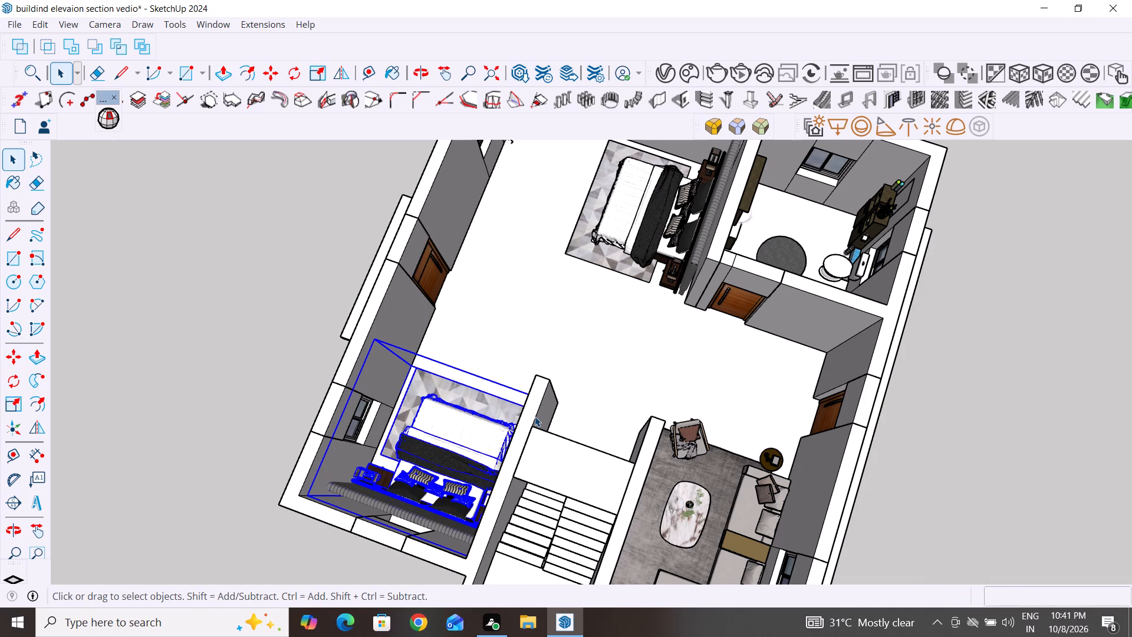
pyautogui.click(213, 282)
# Scale the moved bed set uniformly about its centre by a factor of 0.86.
pyautogui.scroll(1, 384, 489)
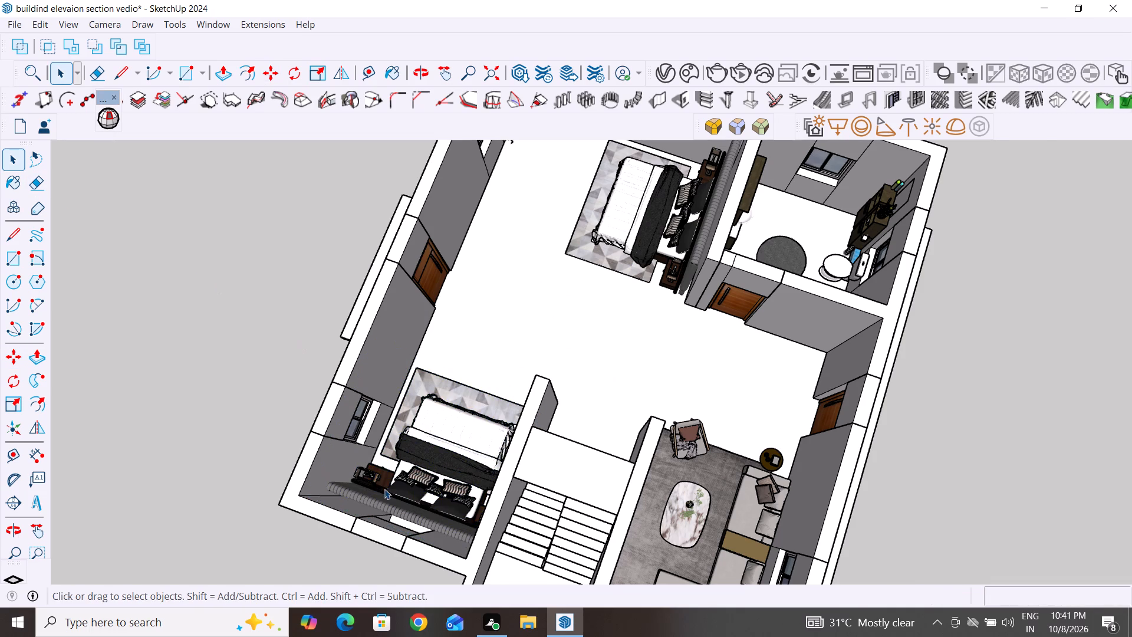
pyautogui.scroll(3, 384, 489)
pyautogui.scroll(2, 344, 573)
pyautogui.moveTo(361, 557); pyautogui.dragTo(431, 544, button='middle')
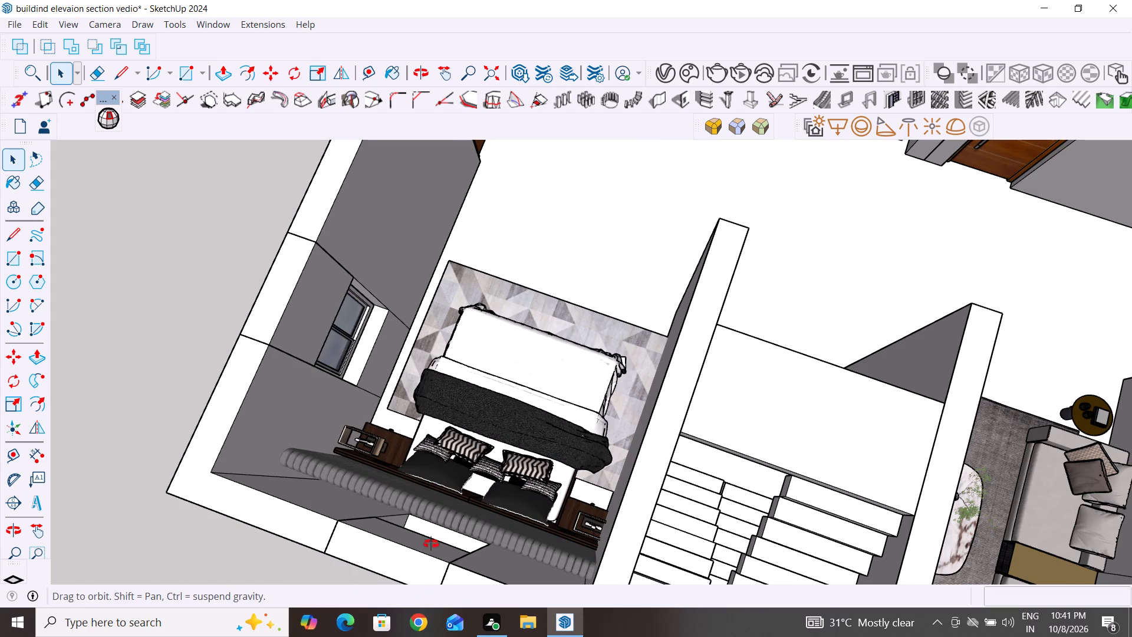
pyautogui.moveTo(431, 544); pyautogui.dragTo(975, 495, button='middle')
pyautogui.moveTo(536, 485); pyautogui.dragTo(647, 510, button='middle')
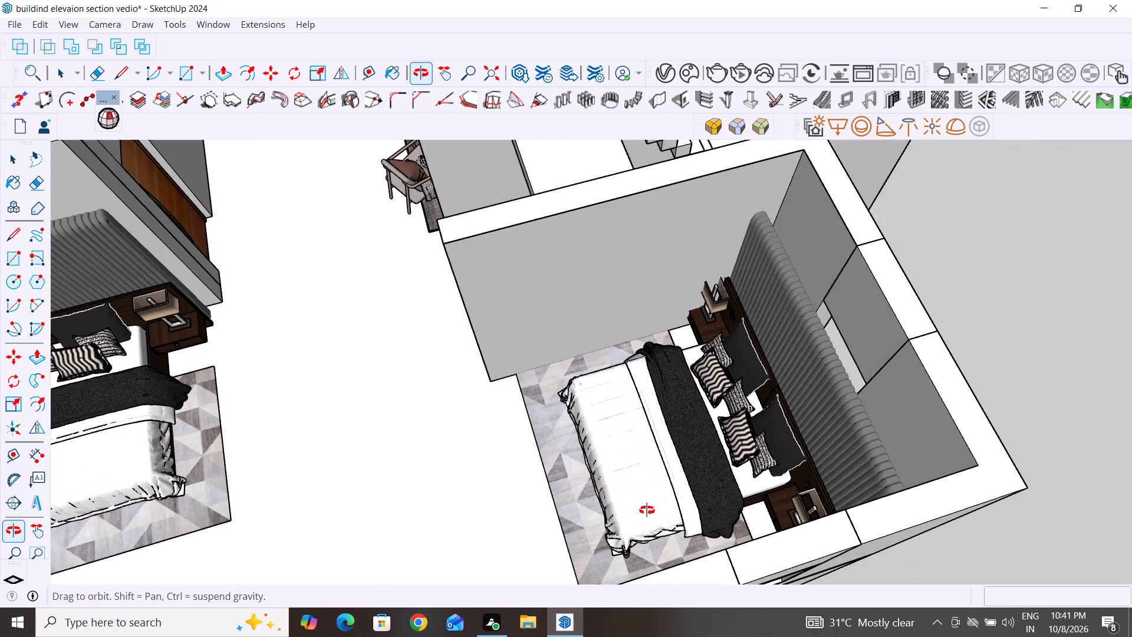
pyautogui.moveTo(647, 510); pyautogui.dragTo(840, 465, button='middle')
pyautogui.scroll(1, 837, 465)
pyautogui.scroll(-3, 592, 538)
pyautogui.moveTo(601, 530); pyautogui.dragTo(592, 538, button='middle')
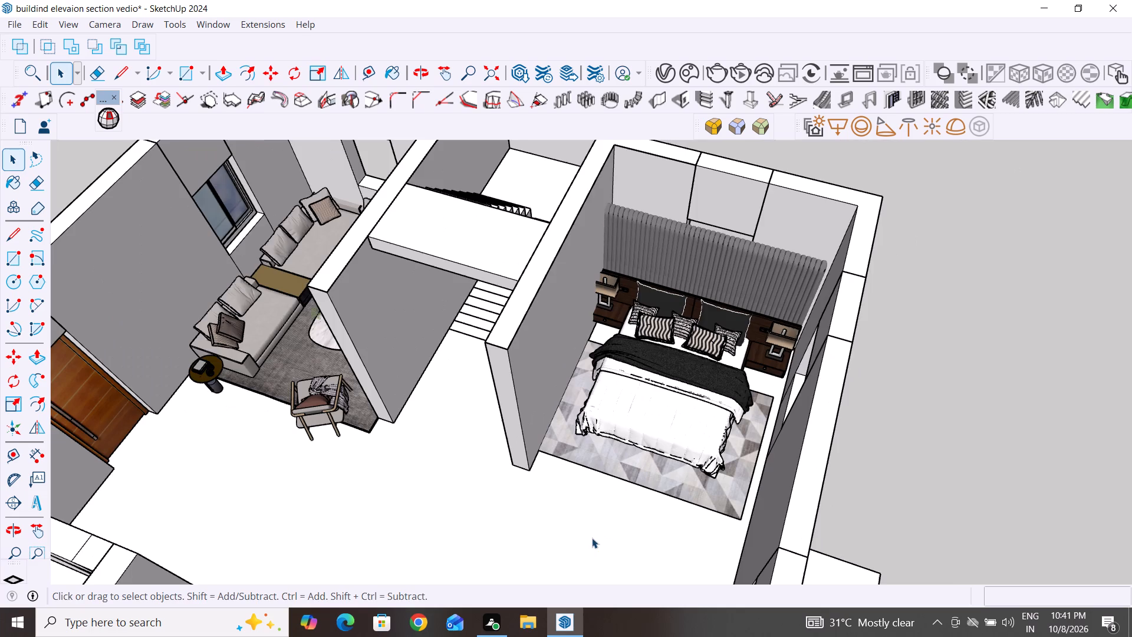
pyautogui.moveTo(592, 538); pyautogui.dragTo(690, 458, button='middle')
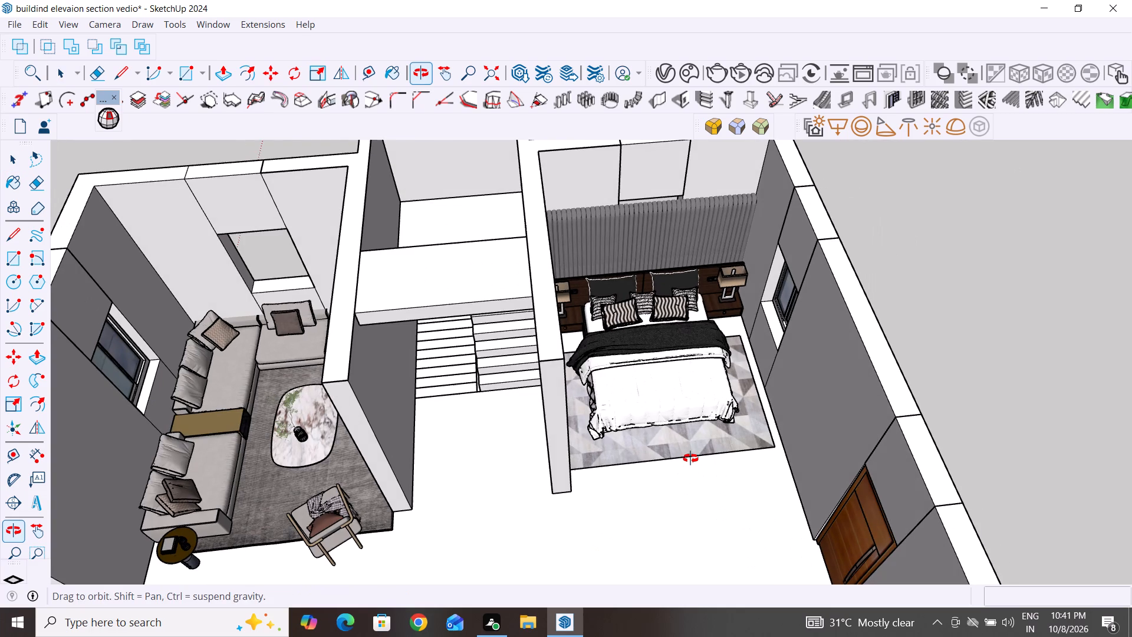
pyautogui.moveTo(690, 458); pyautogui.dragTo(690, 458, button='middle')
pyautogui.click(630, 457)
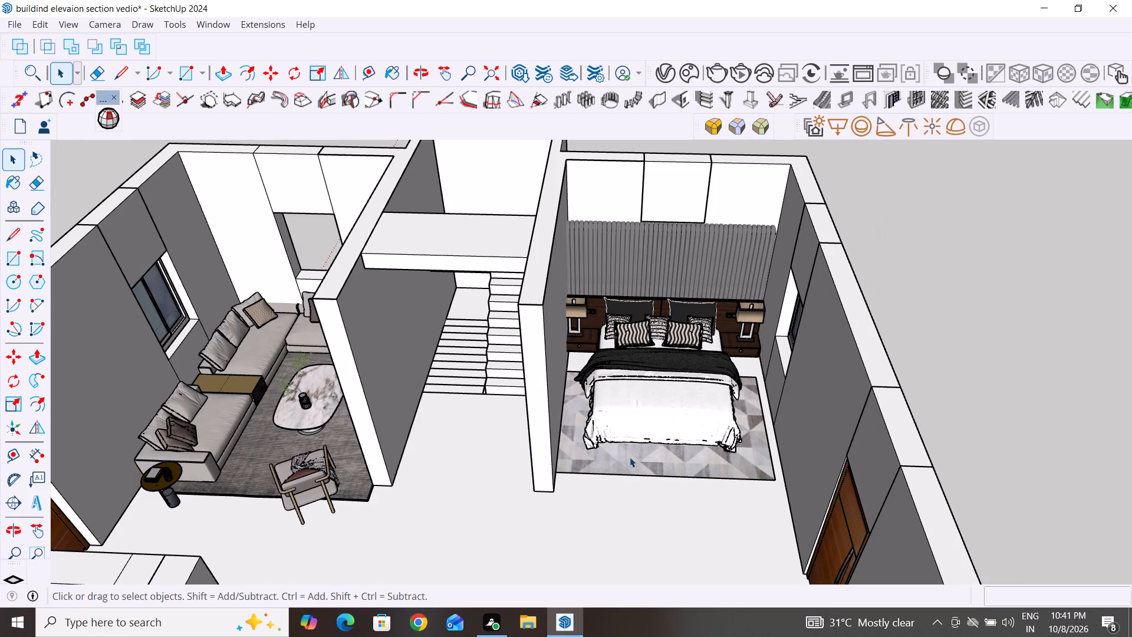
pyautogui.press('s')
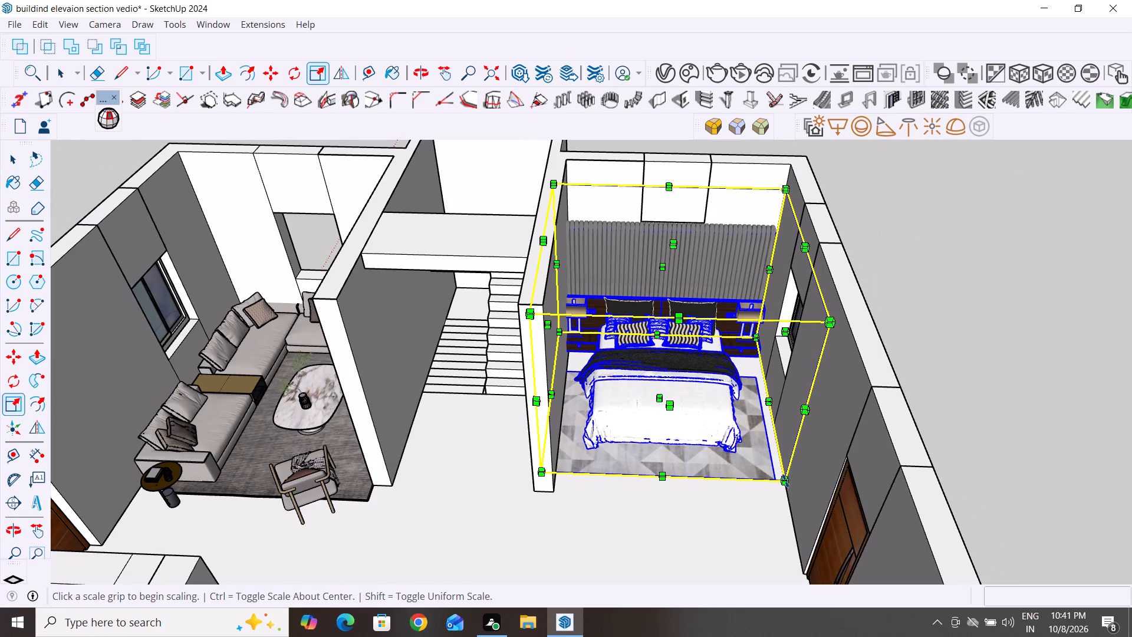
pyautogui.keyDown('ctrl'); pyautogui.moveTo(785, 481); pyautogui.dragTo(781, 476); pyautogui.keyUp('ctrl')
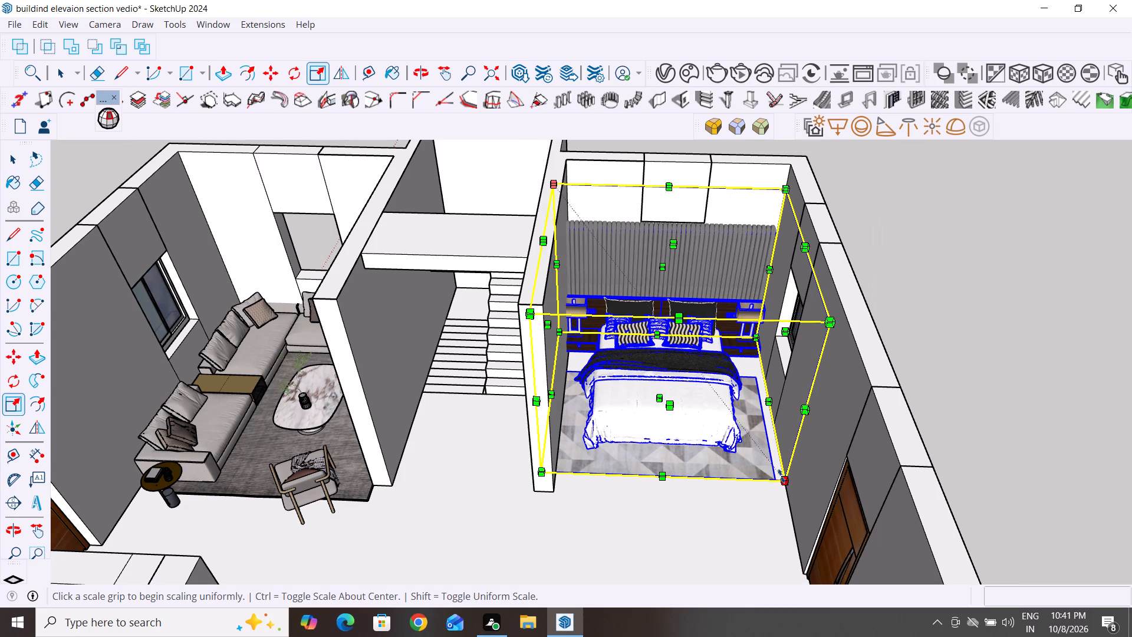
pyautogui.keyDown('ctrl'); pyautogui.moveTo(781, 476); pyautogui.dragTo(777, 474); pyautogui.keyUp('ctrl')
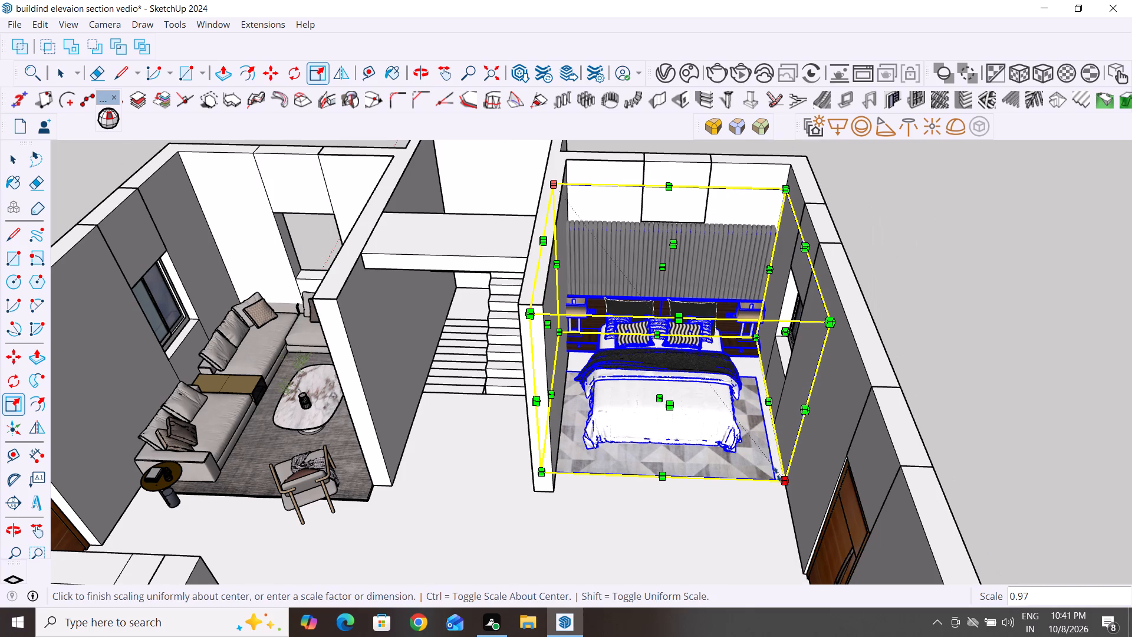
pyautogui.keyDown('ctrl'); pyautogui.moveTo(777, 474); pyautogui.dragTo(762, 457); pyautogui.keyUp('ctrl')
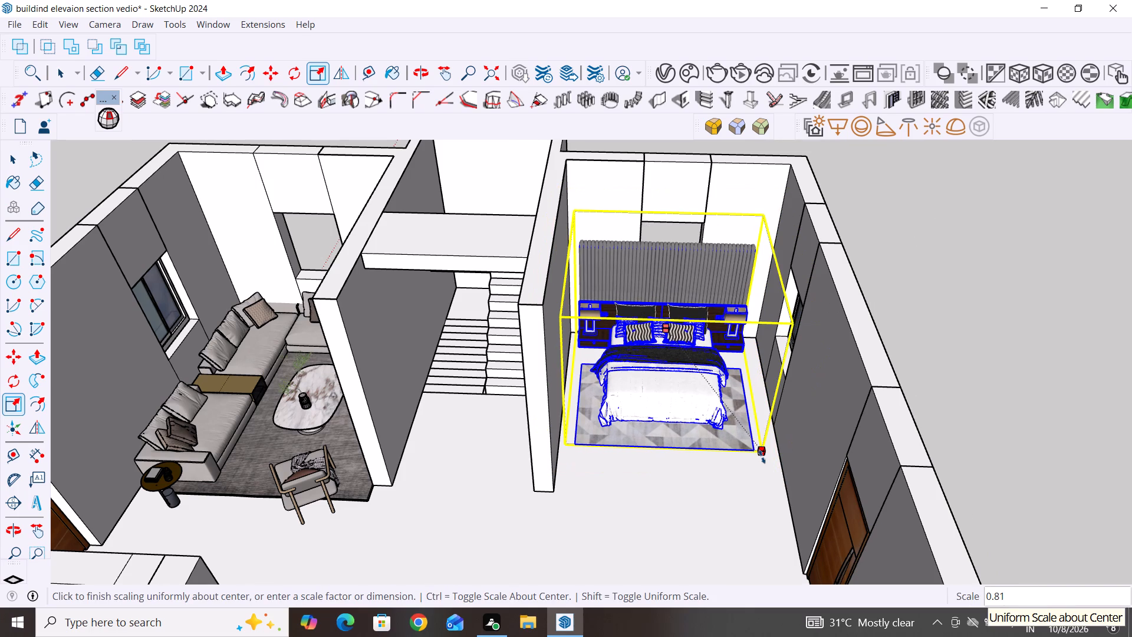
pyautogui.keyDown('ctrl'); pyautogui.moveTo(762, 457); pyautogui.dragTo(766, 457); pyautogui.keyUp('ctrl')
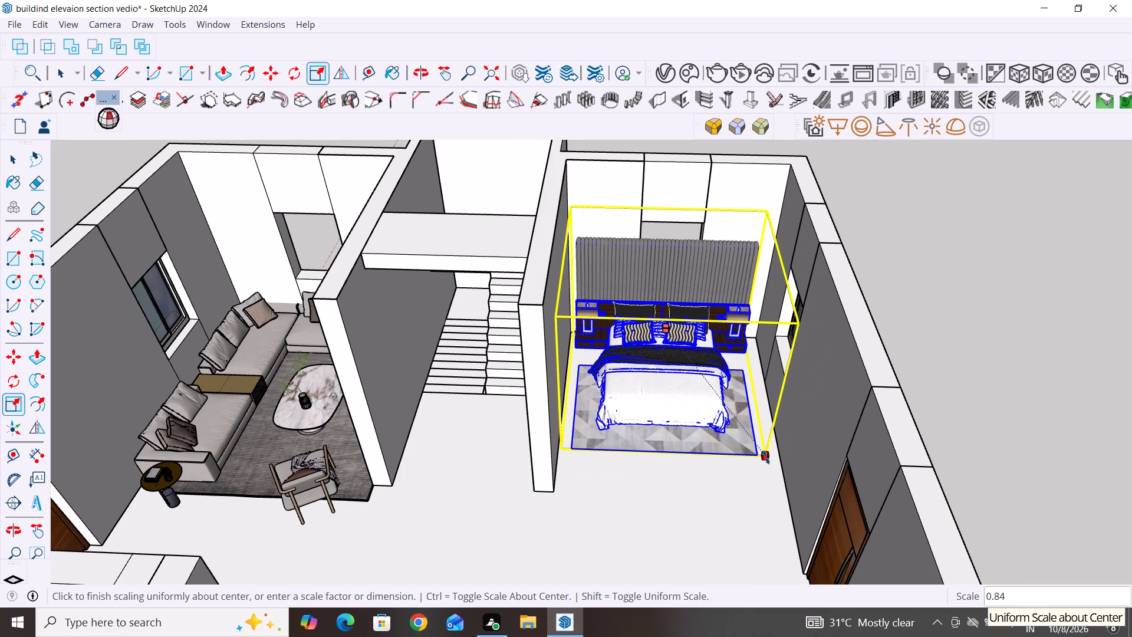
pyautogui.keyDown('ctrl'); pyautogui.moveTo(766, 457); pyautogui.dragTo(771, 457); pyautogui.keyUp('ctrl')
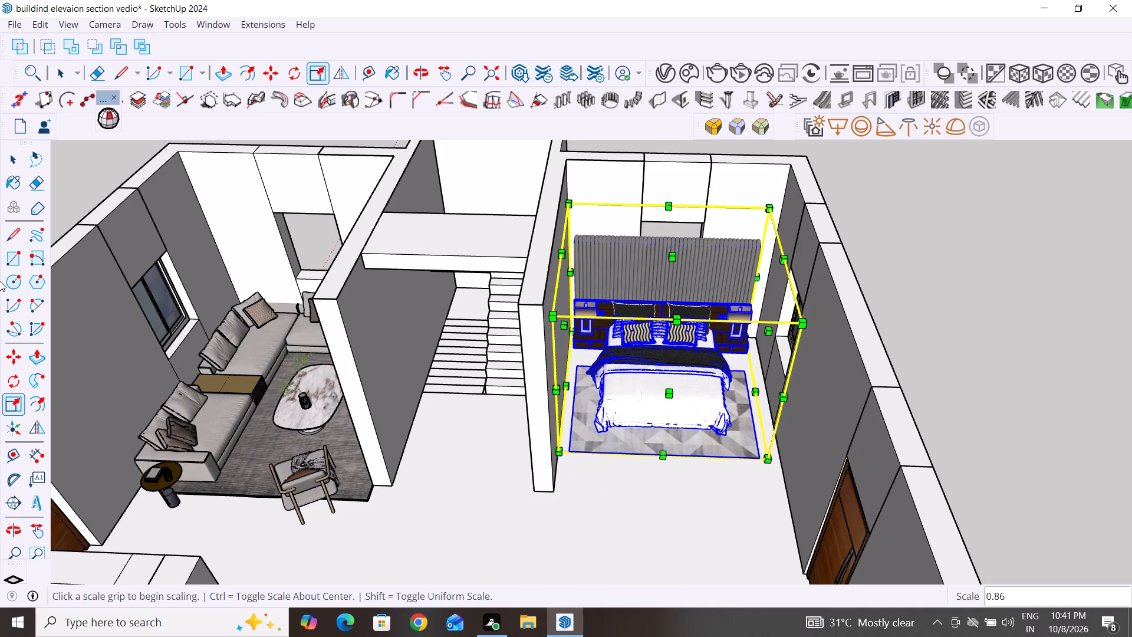
pyautogui.click(6, 165)
pyautogui.click(85, 178)
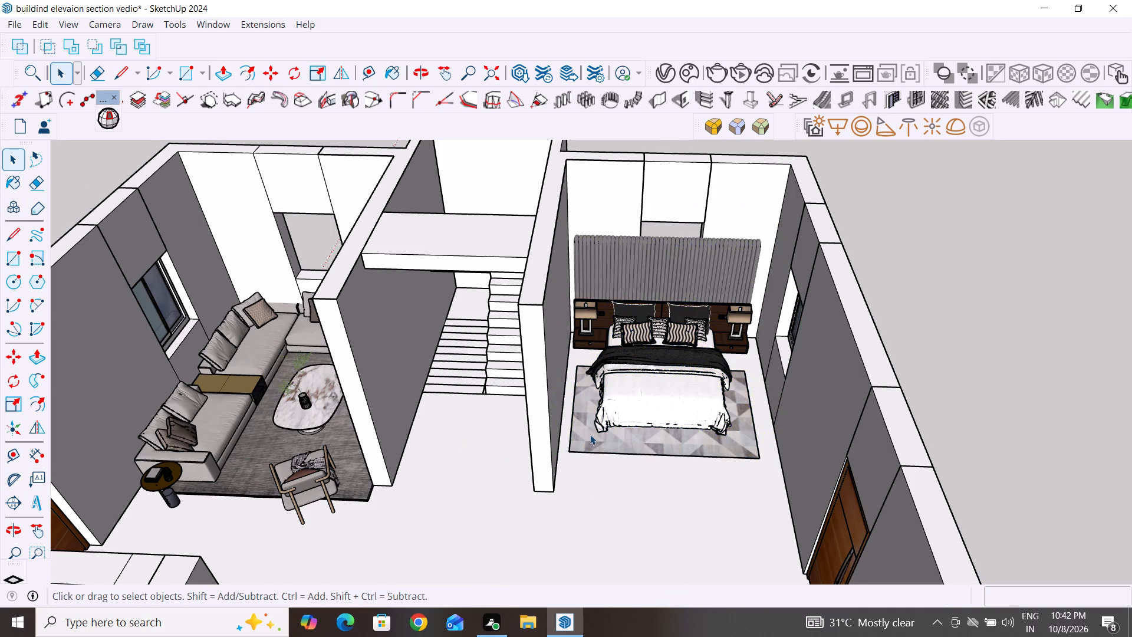
# Examine the scaled bed set's fit against the floor, headboard wall, side walls and window from close up and from above.
pyautogui.scroll(4, 590, 435)
pyautogui.scroll(-4, 574, 532)
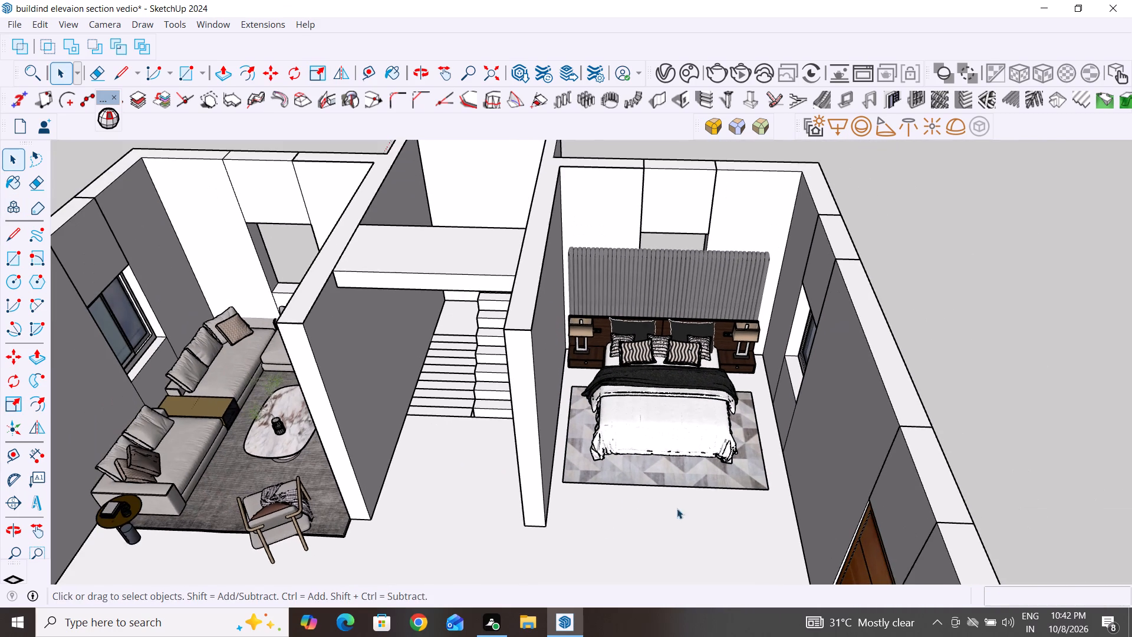
pyautogui.moveTo(683, 507); pyautogui.dragTo(721, 386, button='middle')
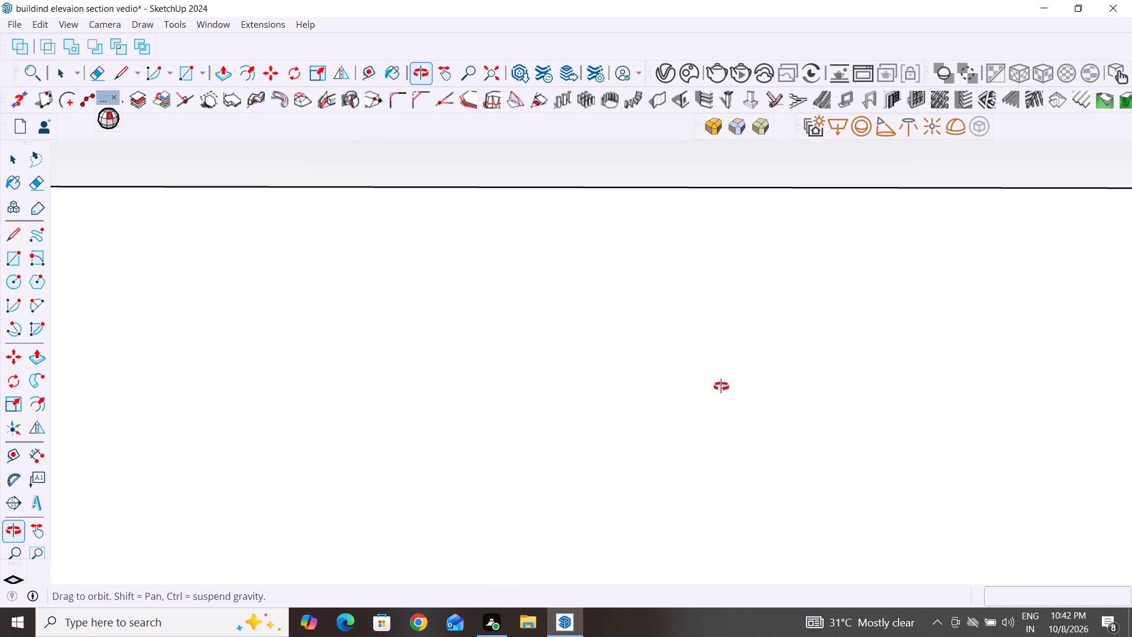
pyautogui.moveTo(721, 386); pyautogui.dragTo(723, 394, button='middle')
pyautogui.scroll(7, 740, 389)
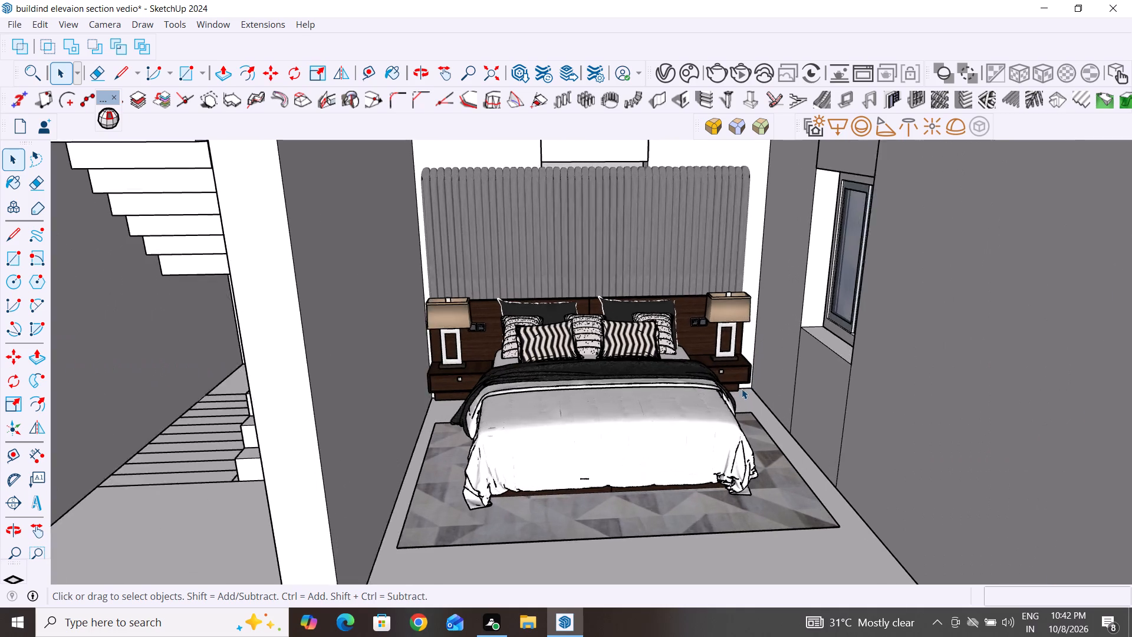
pyautogui.scroll(2, 749, 387)
pyautogui.moveTo(740, 416); pyautogui.dragTo(666, 415, button='middle')
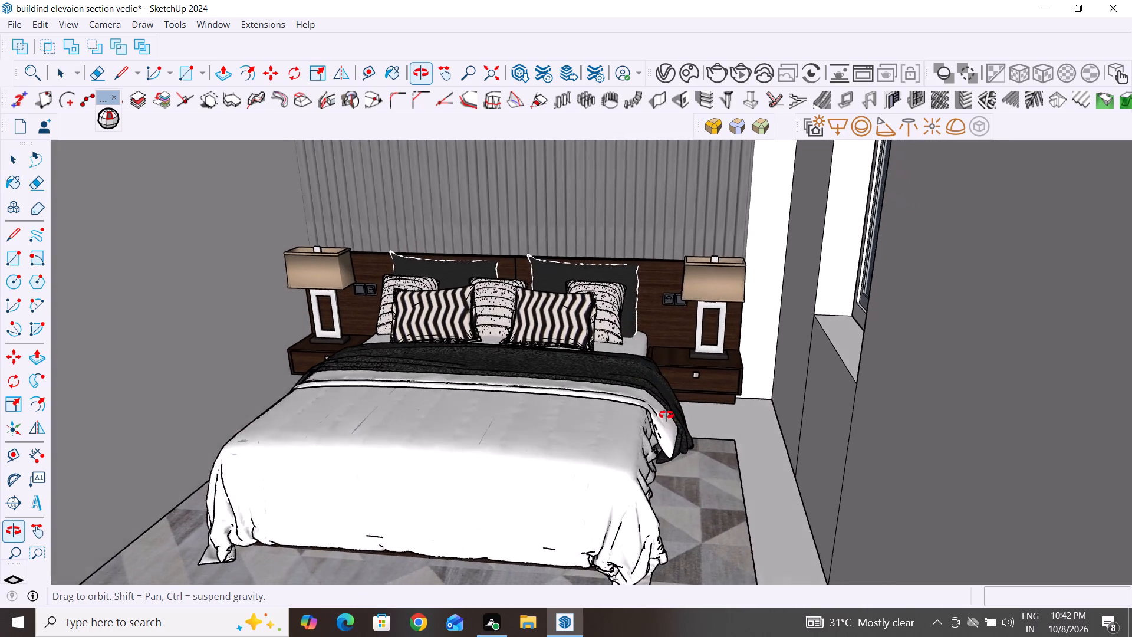
pyautogui.moveTo(666, 415); pyautogui.dragTo(650, 370, button='middle')
pyautogui.scroll(1, 663, 379)
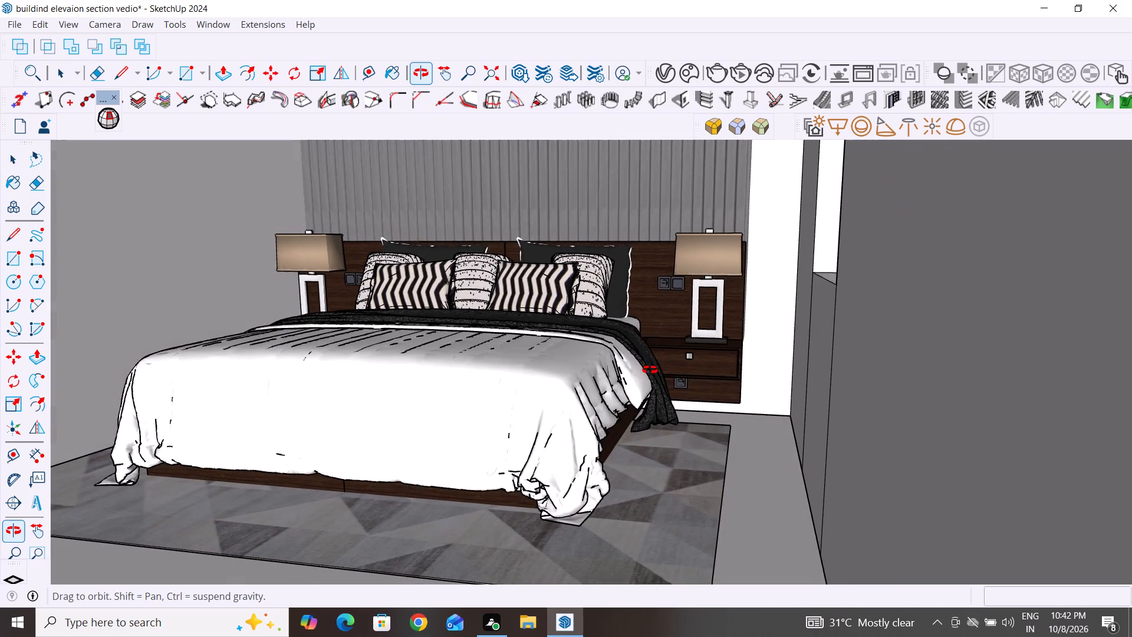
pyautogui.moveTo(650, 370); pyautogui.dragTo(648, 369, button='middle')
pyautogui.click(716, 388)
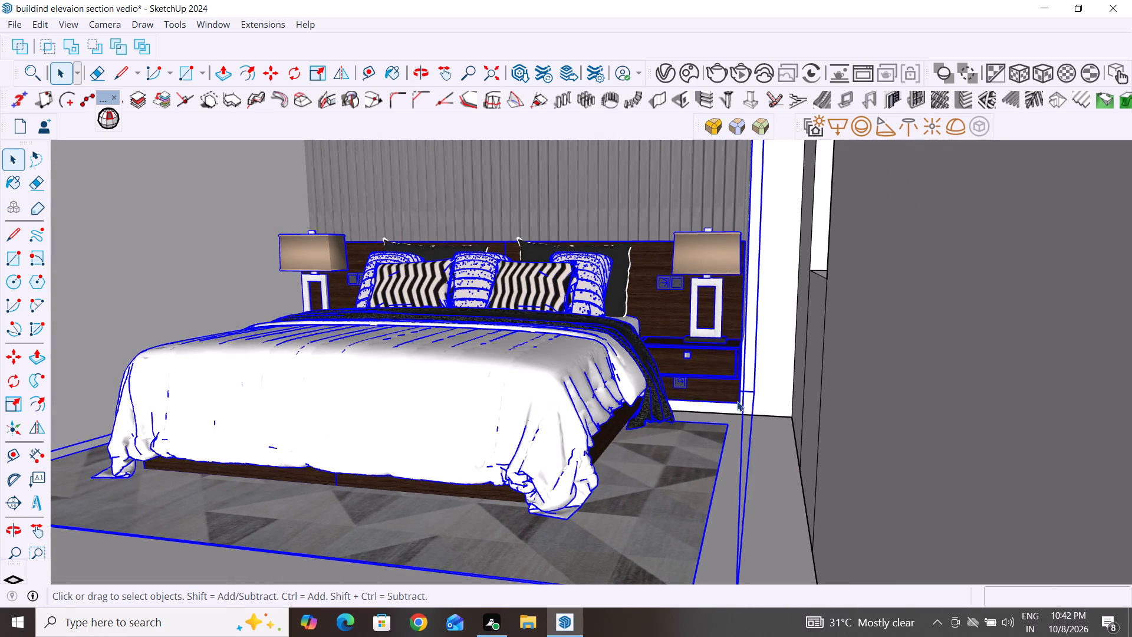
pyautogui.scroll(-4, 742, 503)
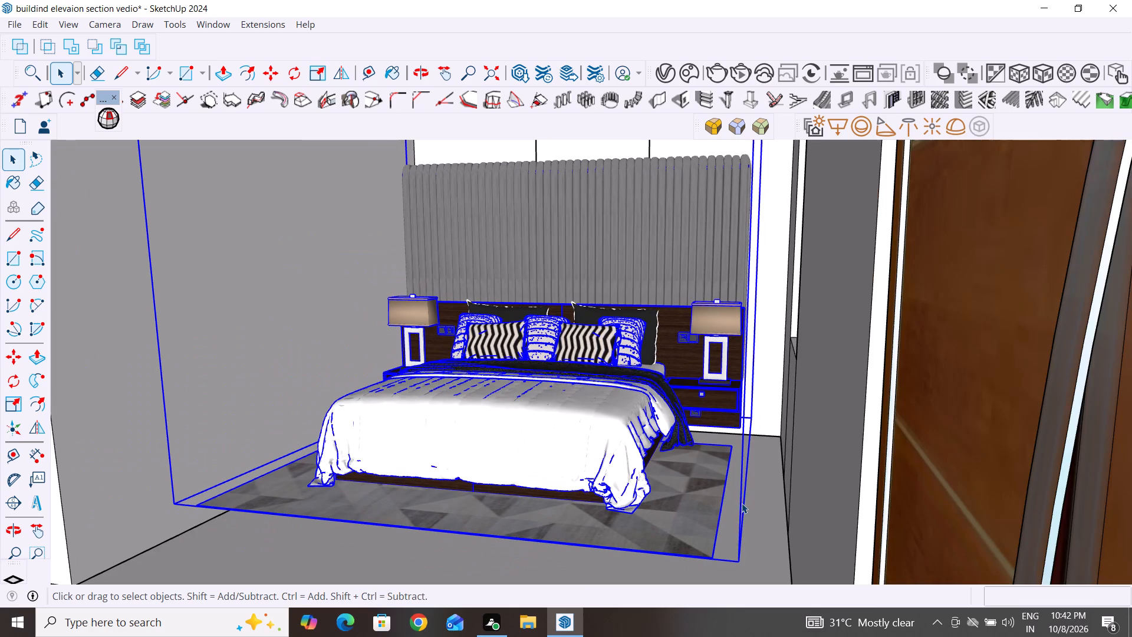
pyautogui.moveTo(743, 474); pyautogui.dragTo(779, 612, button='middle')
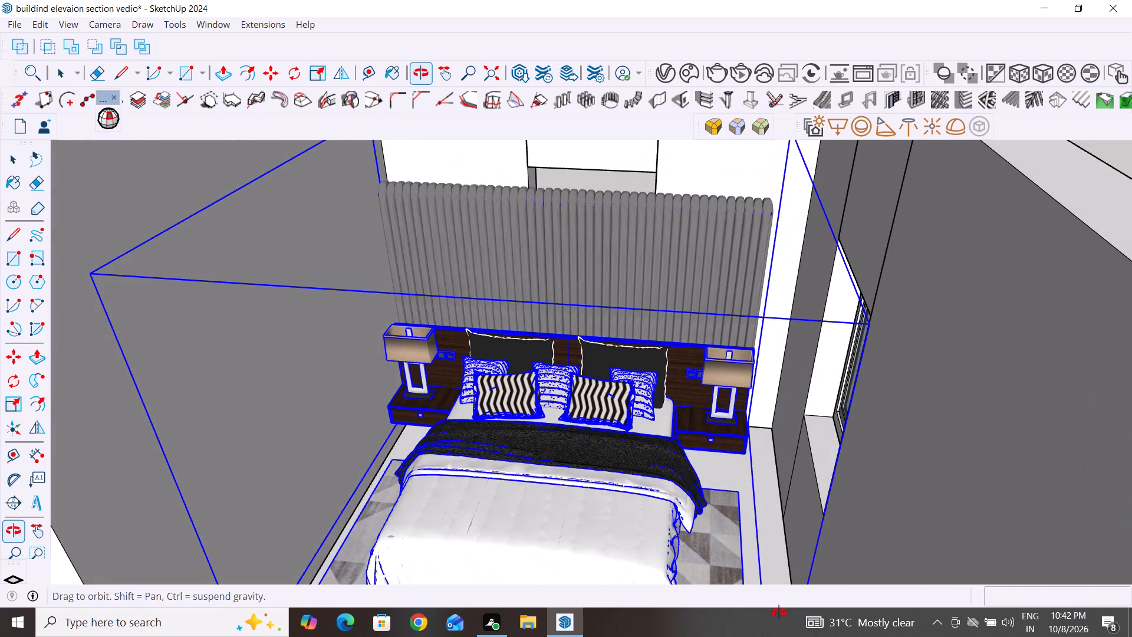
pyautogui.moveTo(474, 465); pyautogui.dragTo(606, 421, button='middle')
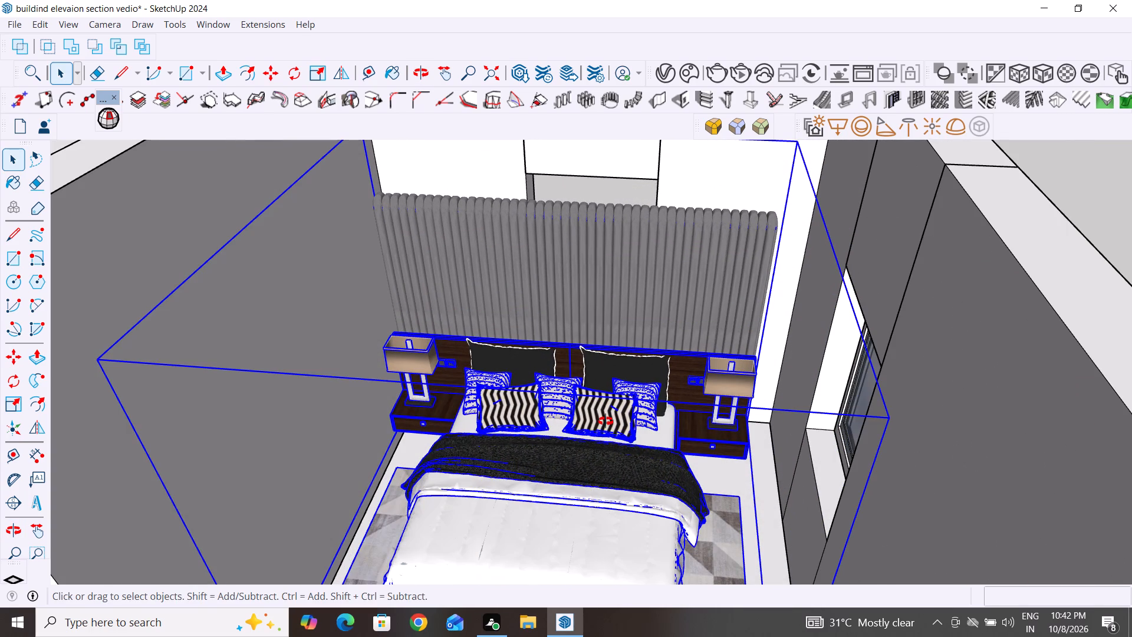
pyautogui.scroll(4, 414, 474)
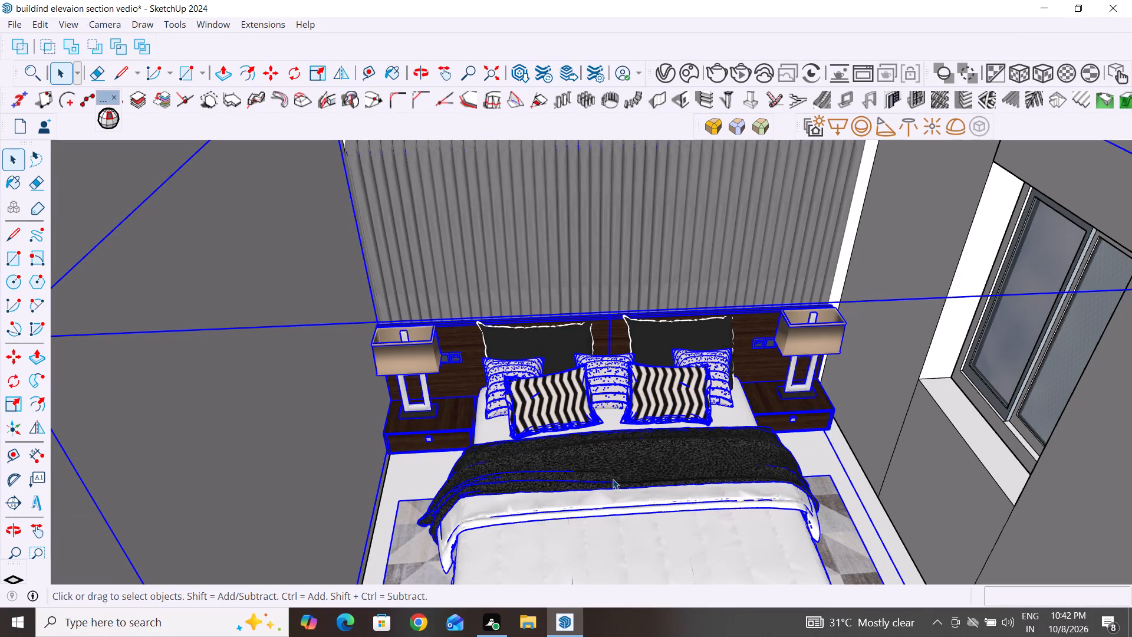
pyautogui.scroll(-5, 607, 524)
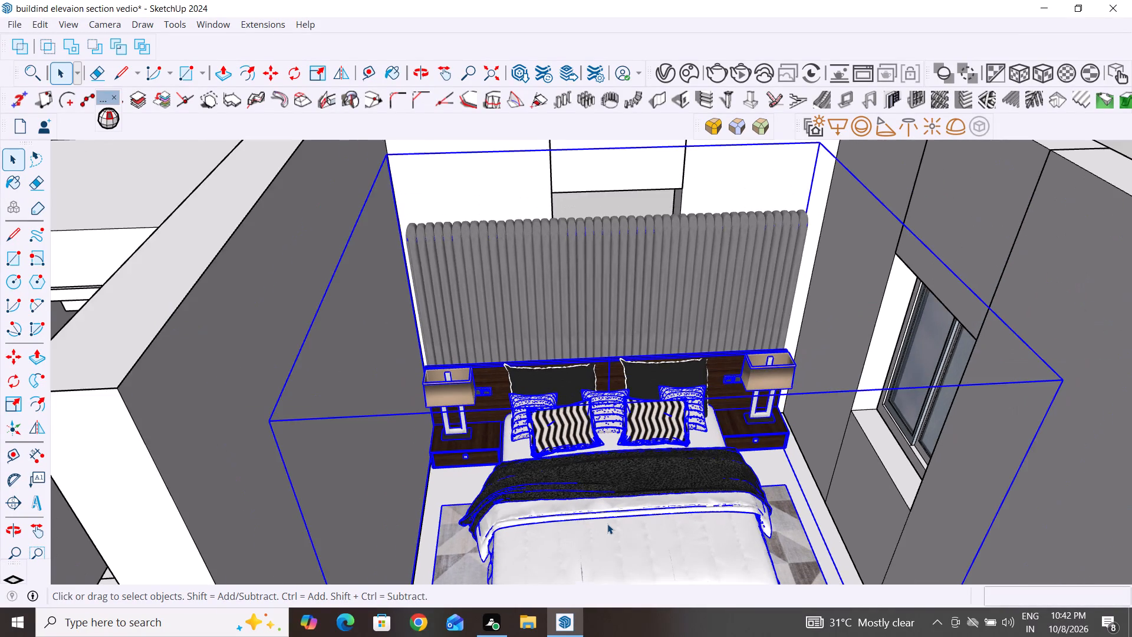
pyautogui.scroll(-5, 607, 524)
pyautogui.moveTo(607, 524); pyautogui.dragTo(641, 449, button='middle')
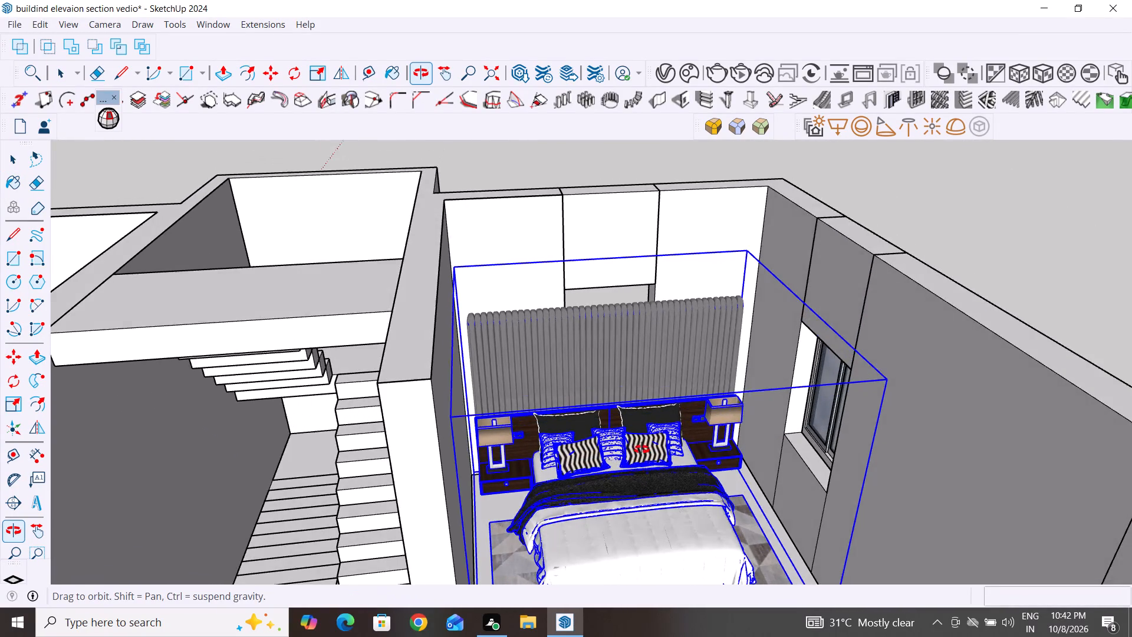
pyautogui.moveTo(641, 449); pyautogui.dragTo(650, 289, button='middle')
pyautogui.click(663, 200)
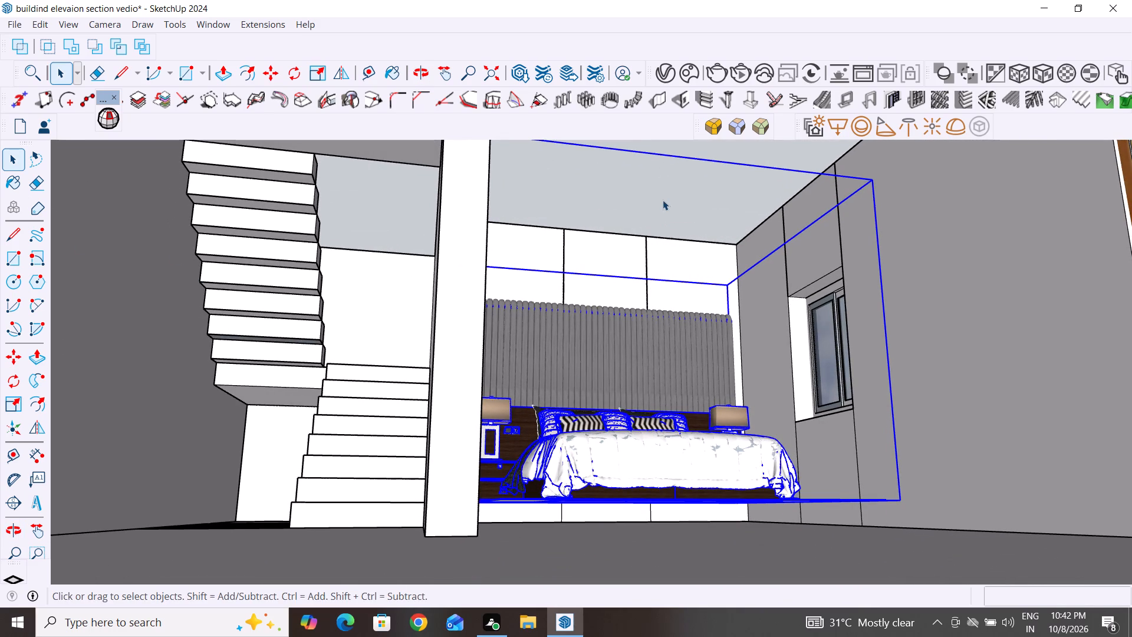
# Move the scaled bed set straight down about 7 3/8" so that it rests on the upper storey's floor.
pyautogui.click(594, 464)
pyautogui.moveTo(607, 540); pyautogui.dragTo(608, 595, button='middle')
pyautogui.press('m')
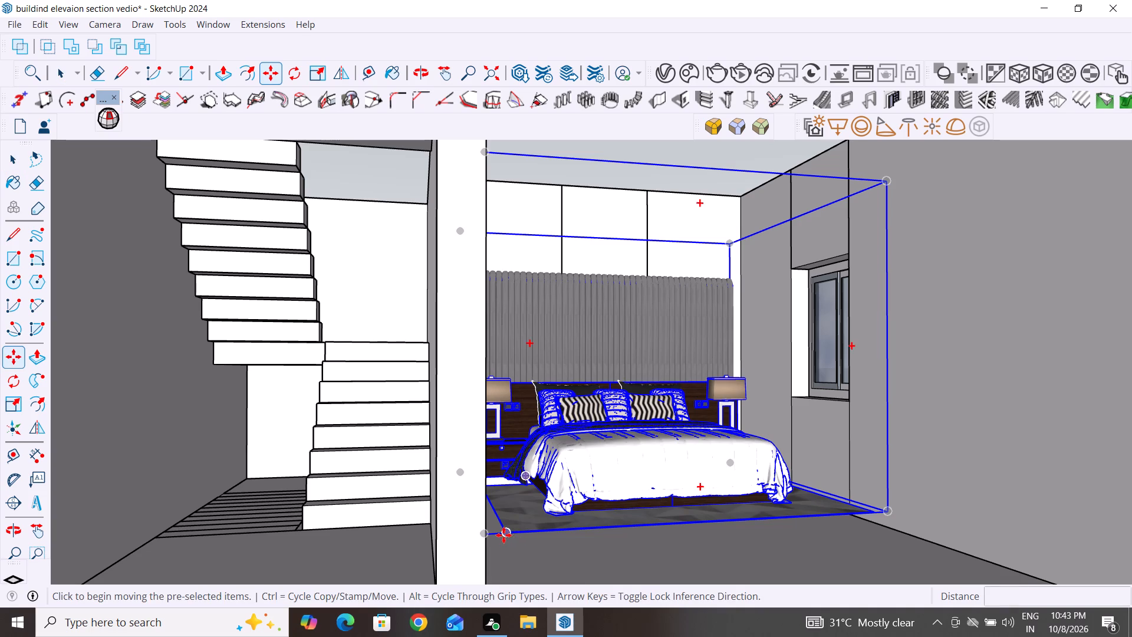
pyautogui.click(504, 535)
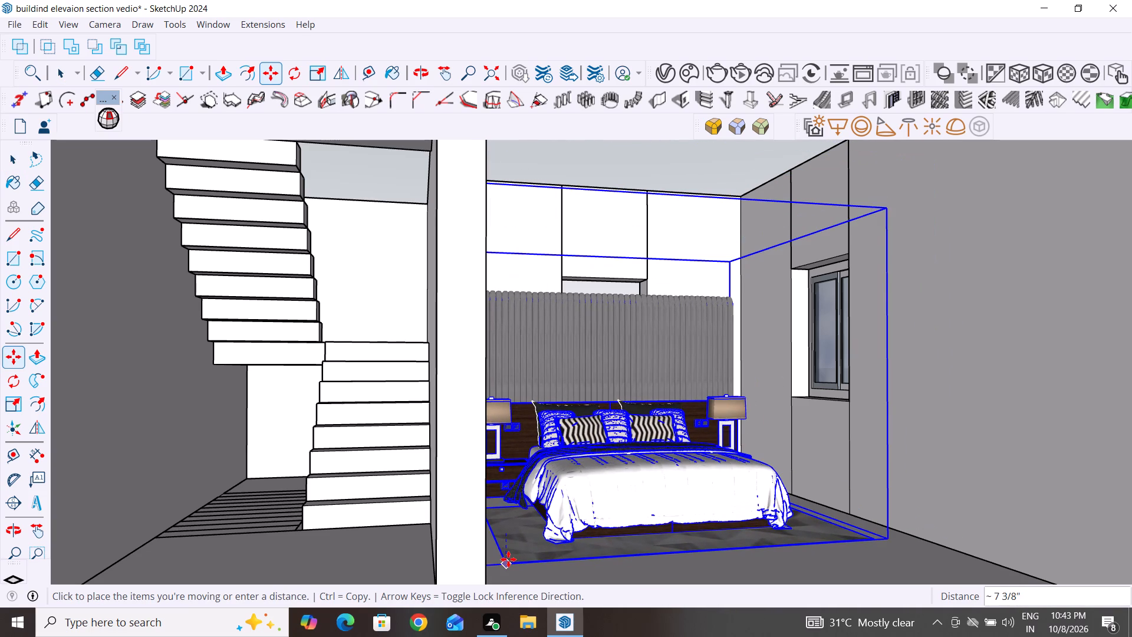
pyautogui.click(508, 559)
pyautogui.click(17, 159)
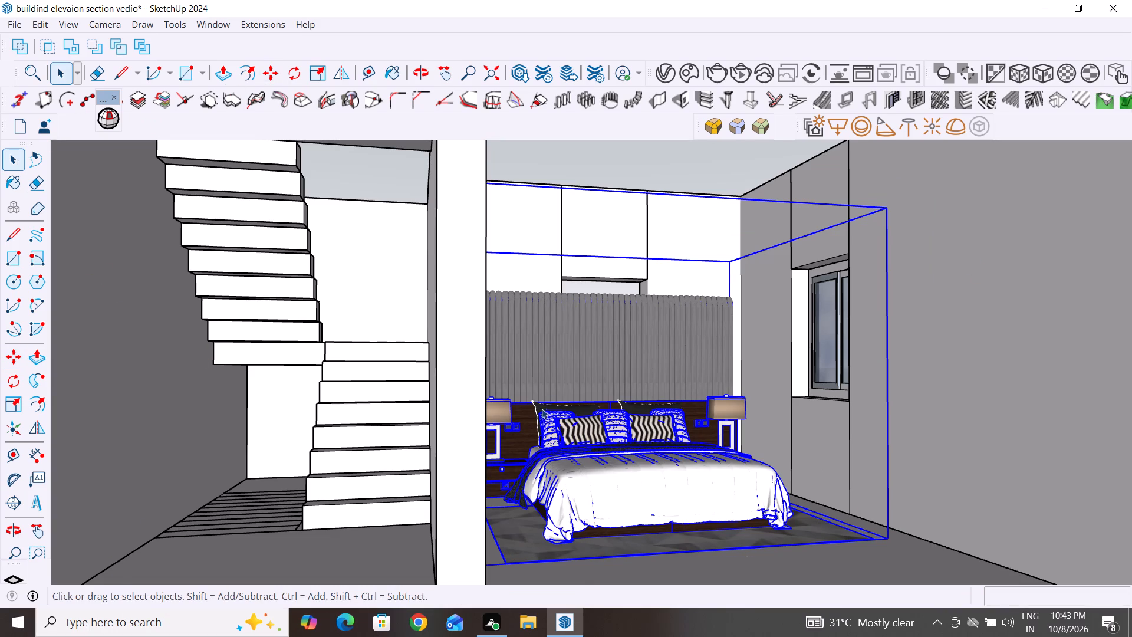
# Examine the lowered bed set's placement from outside the building, from above and close up beside its headboard and rug.
pyautogui.scroll(-5, 541, 411)
pyautogui.scroll(-5, 396, 389)
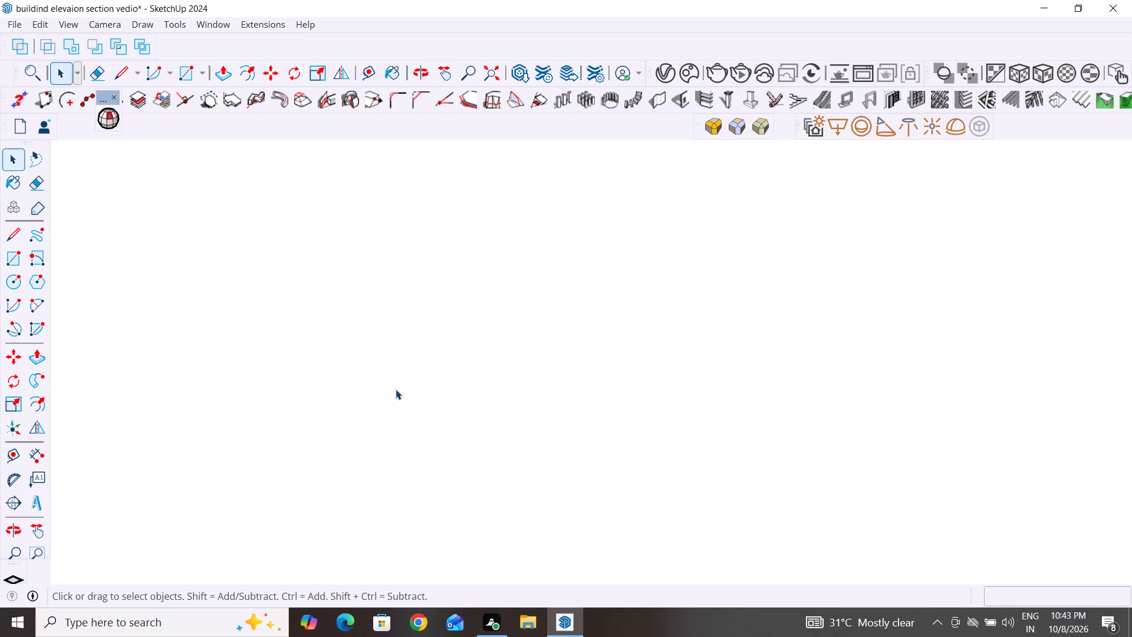
pyautogui.scroll(-18, 396, 389)
pyautogui.scroll(-6, 396, 389)
pyautogui.moveTo(537, 366); pyautogui.dragTo(522, 490, button='middle')
pyautogui.scroll(-5, 525, 432)
pyautogui.scroll(-11, 474, 428)
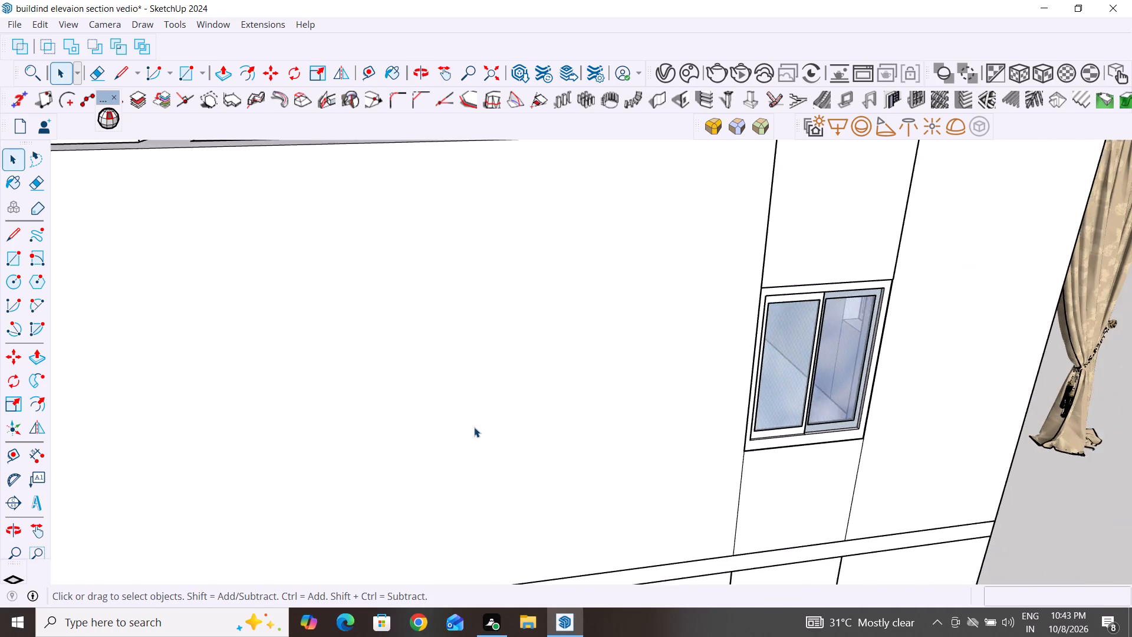
pyautogui.scroll(-5, 474, 427)
pyautogui.moveTo(501, 289); pyautogui.dragTo(512, 330, button='middle')
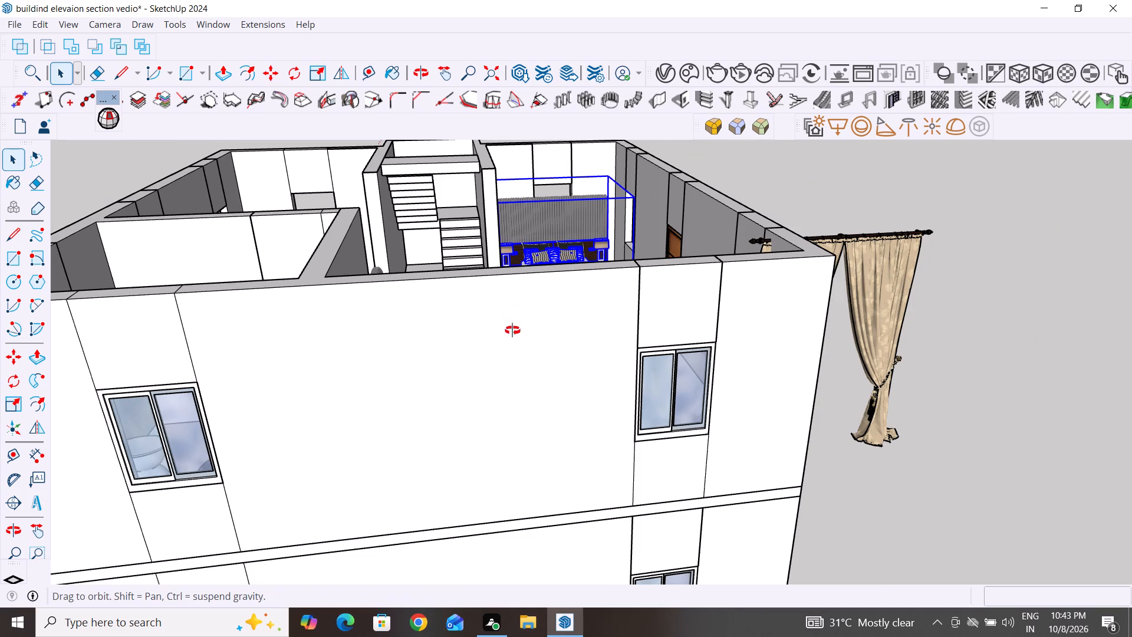
pyautogui.moveTo(512, 330); pyautogui.dragTo(507, 361, button='middle')
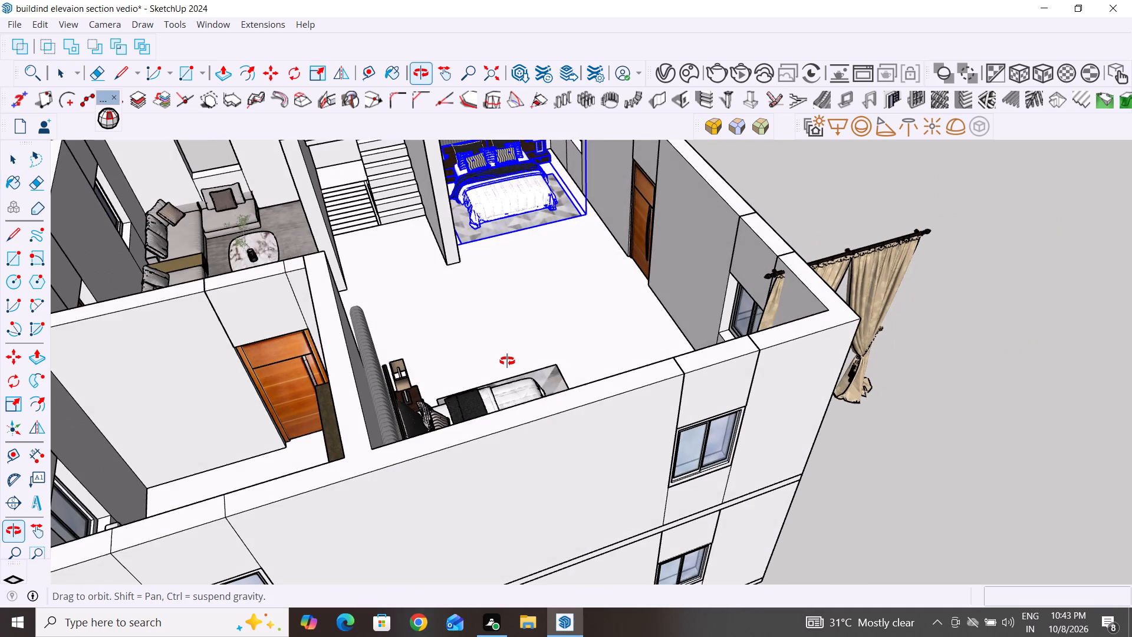
pyautogui.moveTo(507, 361); pyautogui.dragTo(534, 326, button='middle')
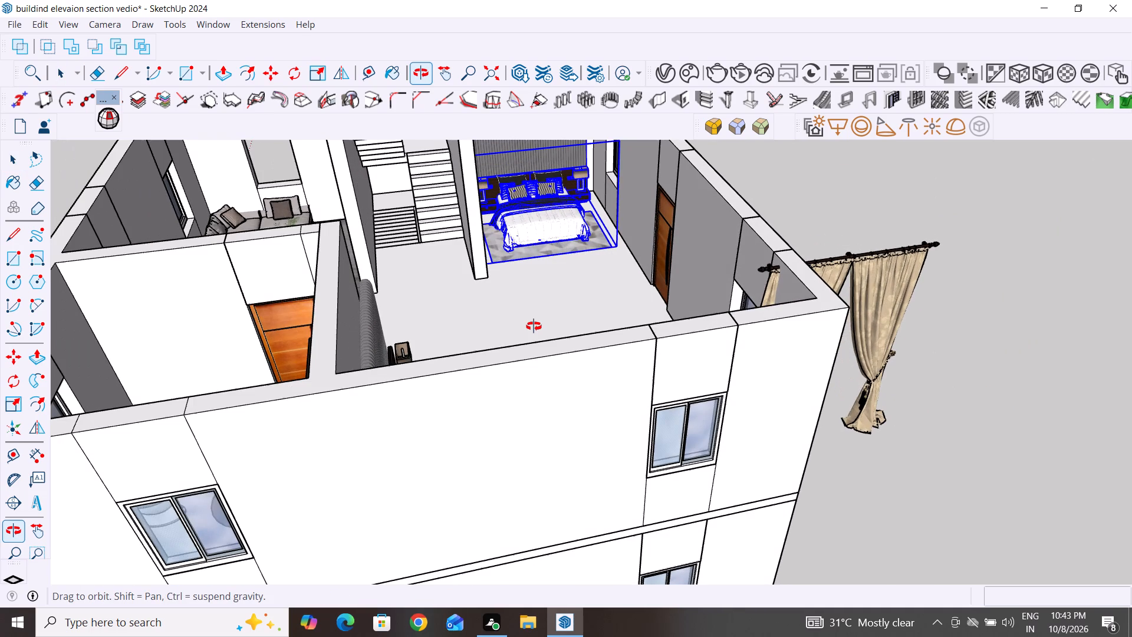
pyautogui.moveTo(534, 326); pyautogui.dragTo(531, 324, button='middle')
pyautogui.click(785, 165)
pyautogui.scroll(-5, 781, 240)
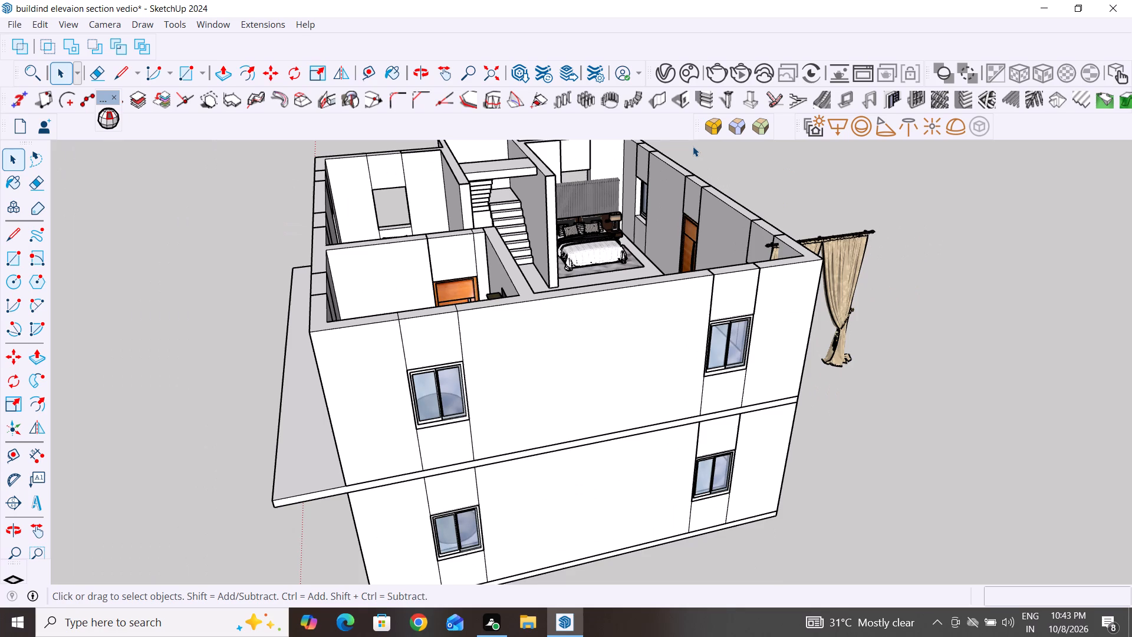
pyautogui.scroll(5, 693, 146)
pyautogui.scroll(-1, 692, 146)
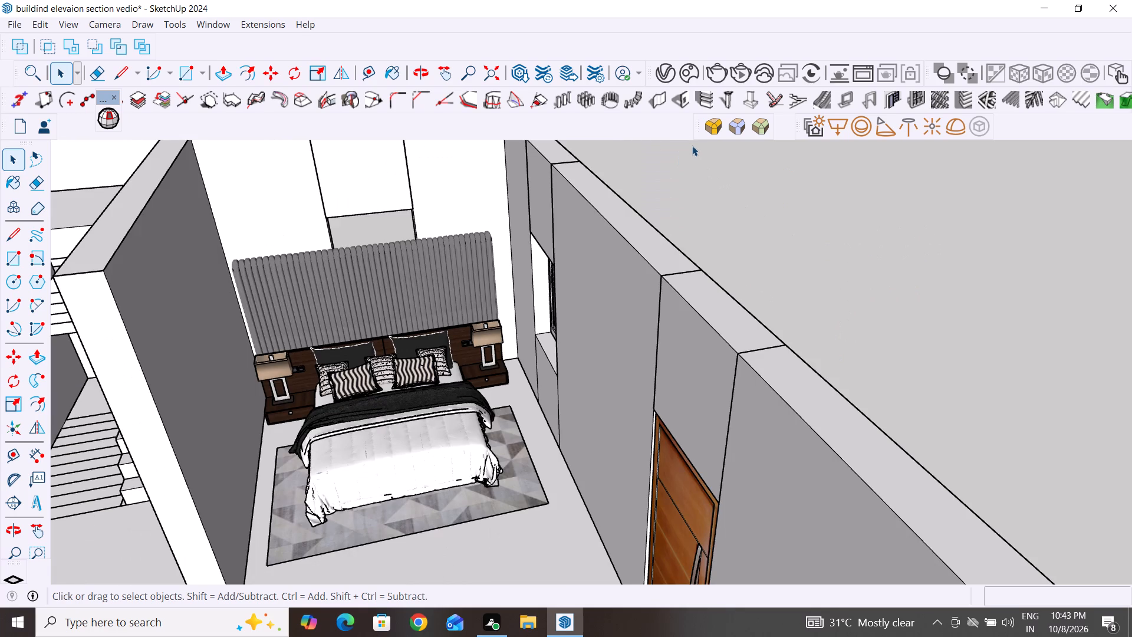
pyautogui.moveTo(478, 393); pyautogui.dragTo(511, 361, button='middle')
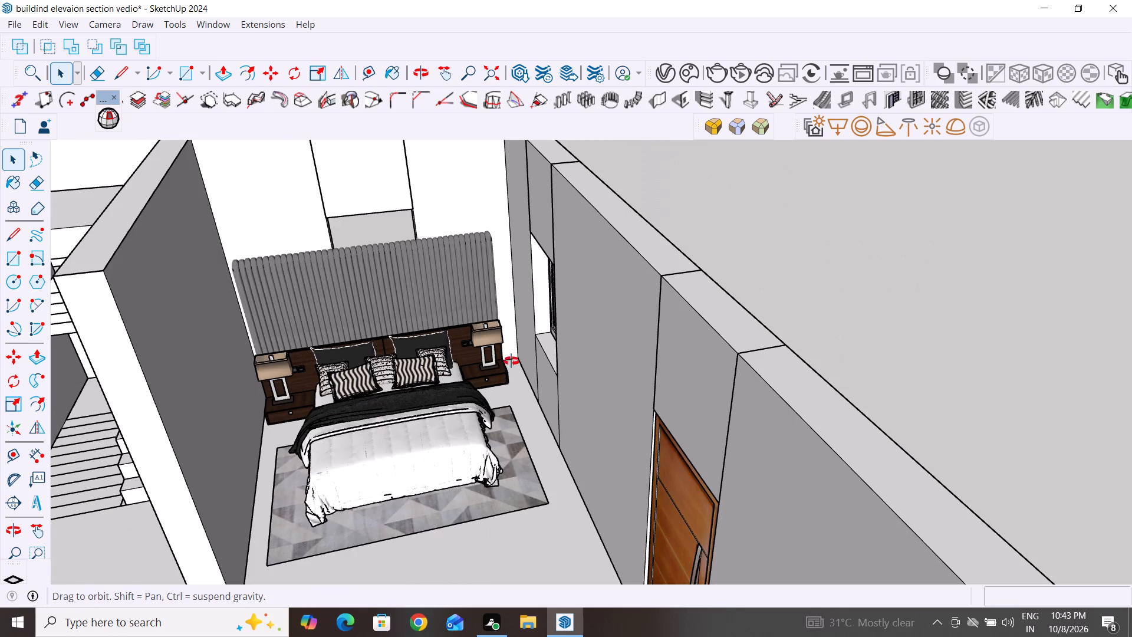
pyautogui.moveTo(511, 361); pyautogui.dragTo(509, 359, button='middle')
pyautogui.scroll(4, 452, 533)
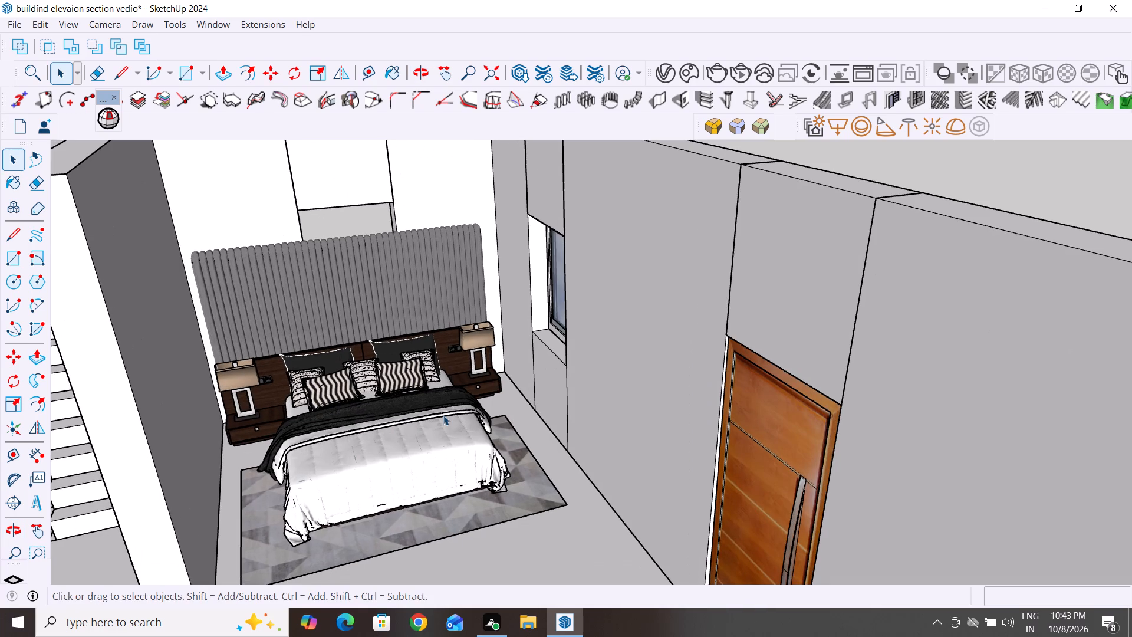
pyautogui.scroll(-2, 443, 415)
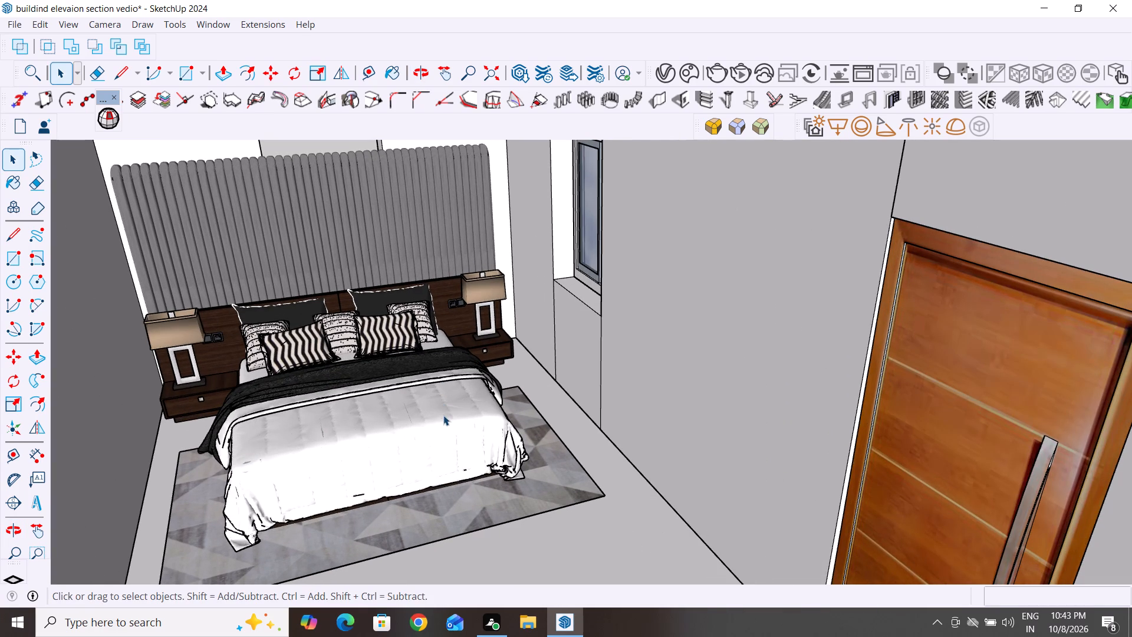
pyautogui.scroll(-3, 441, 459)
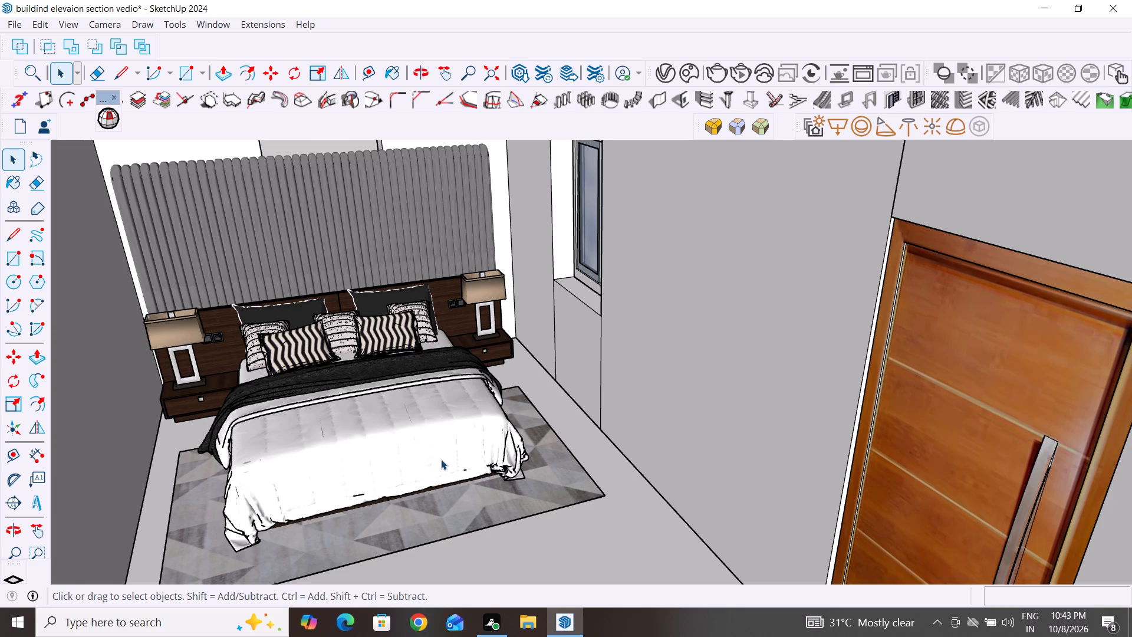
# Examine the second bedroom area's layout around the bed set, including the staircase wall, window and wooden door.
pyautogui.scroll(-1, 441, 459)
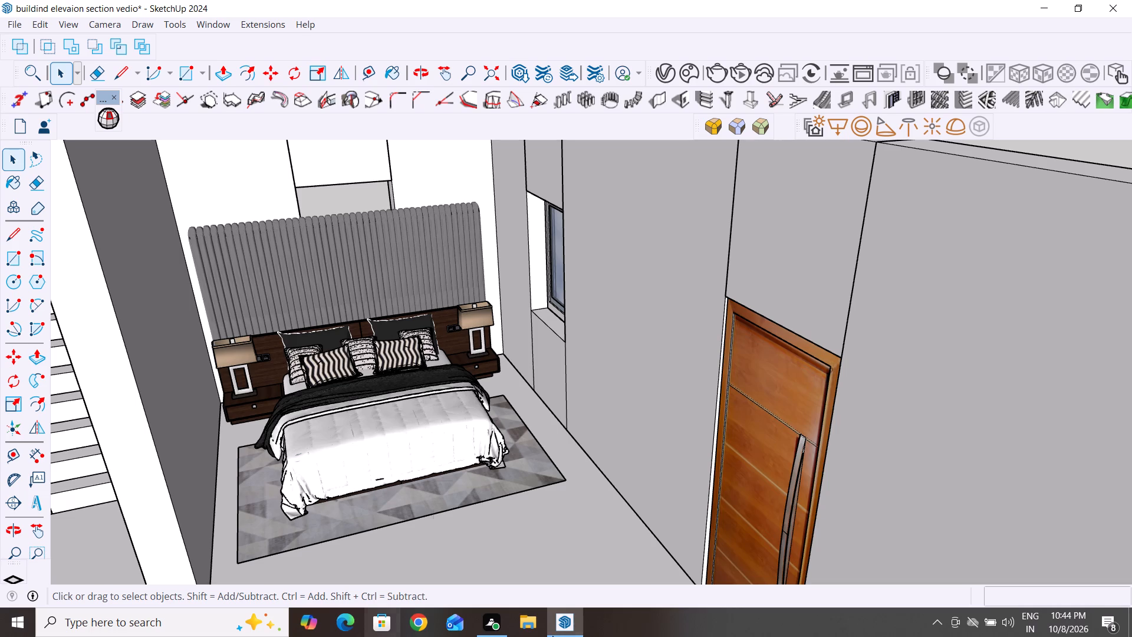
pyautogui.scroll(-4, 521, 497)
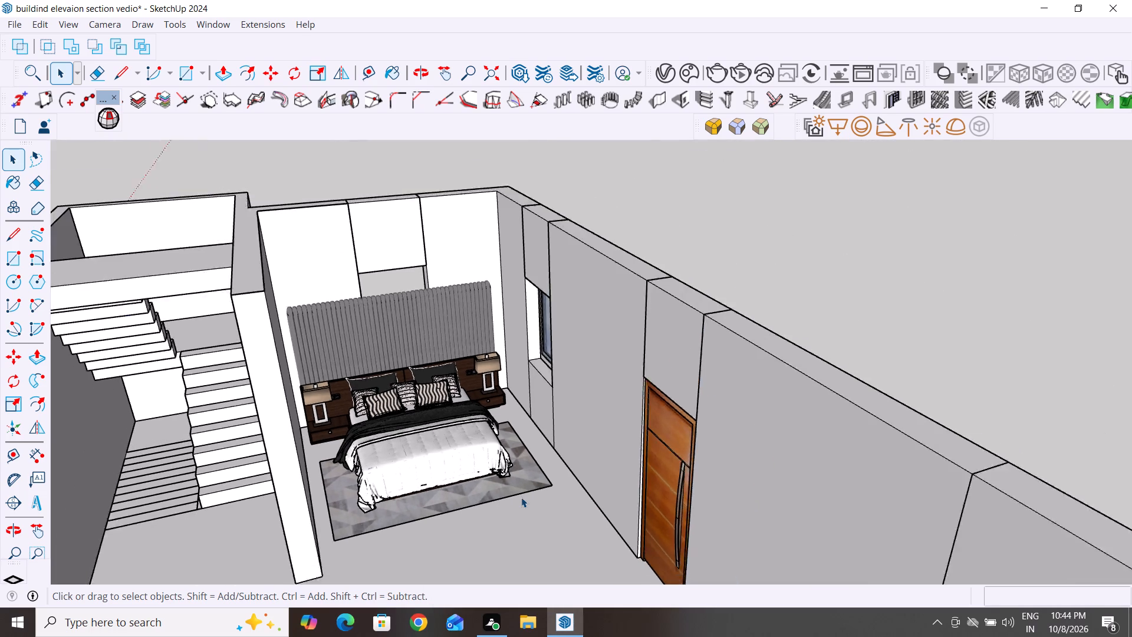
pyautogui.scroll(-3, 521, 497)
pyautogui.moveTo(549, 513); pyautogui.dragTo(504, 607, button='middle')
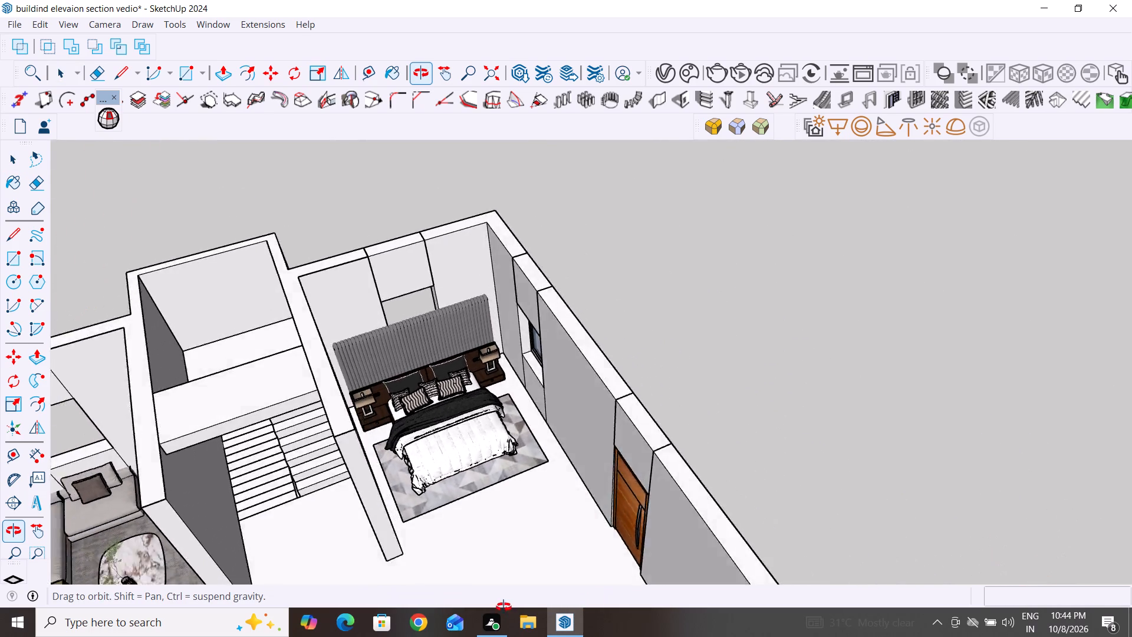
pyautogui.moveTo(504, 607); pyautogui.dragTo(487, 541, button='middle')
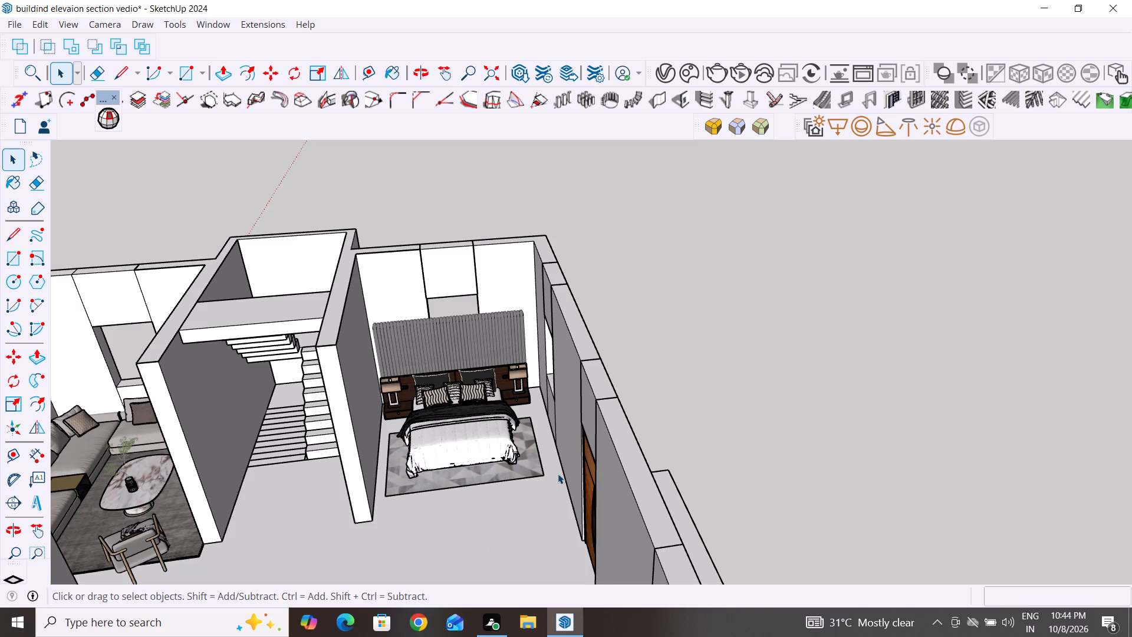
pyautogui.scroll(-4, 558, 474)
pyautogui.scroll(4, 516, 436)
pyautogui.scroll(3, 453, 503)
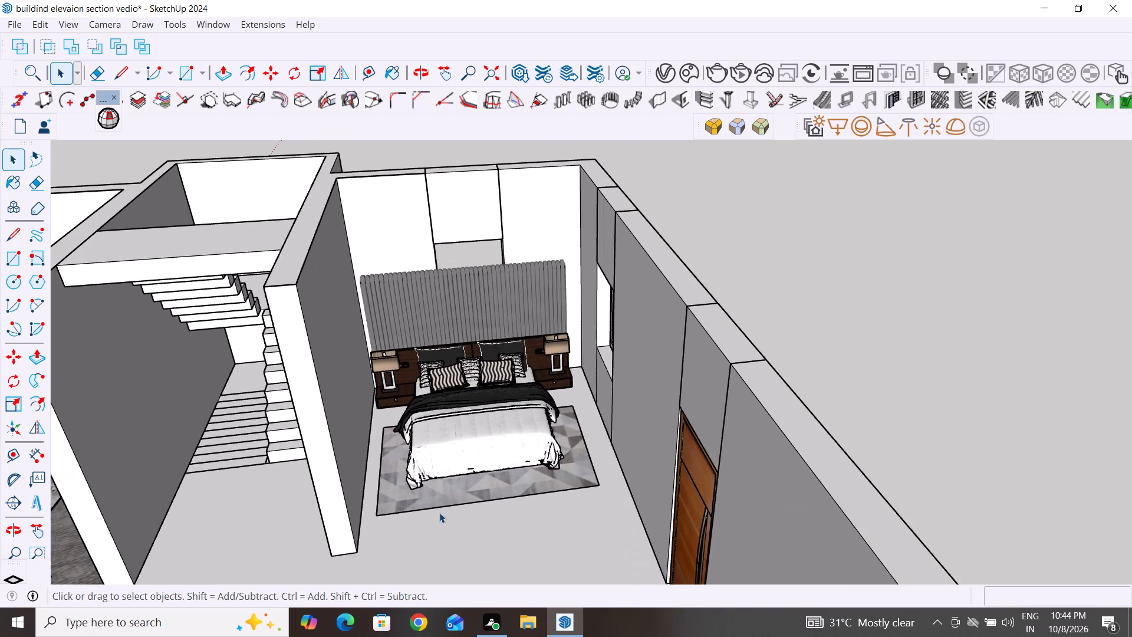
pyautogui.moveTo(437, 514); pyautogui.dragTo(477, 448, button='middle')
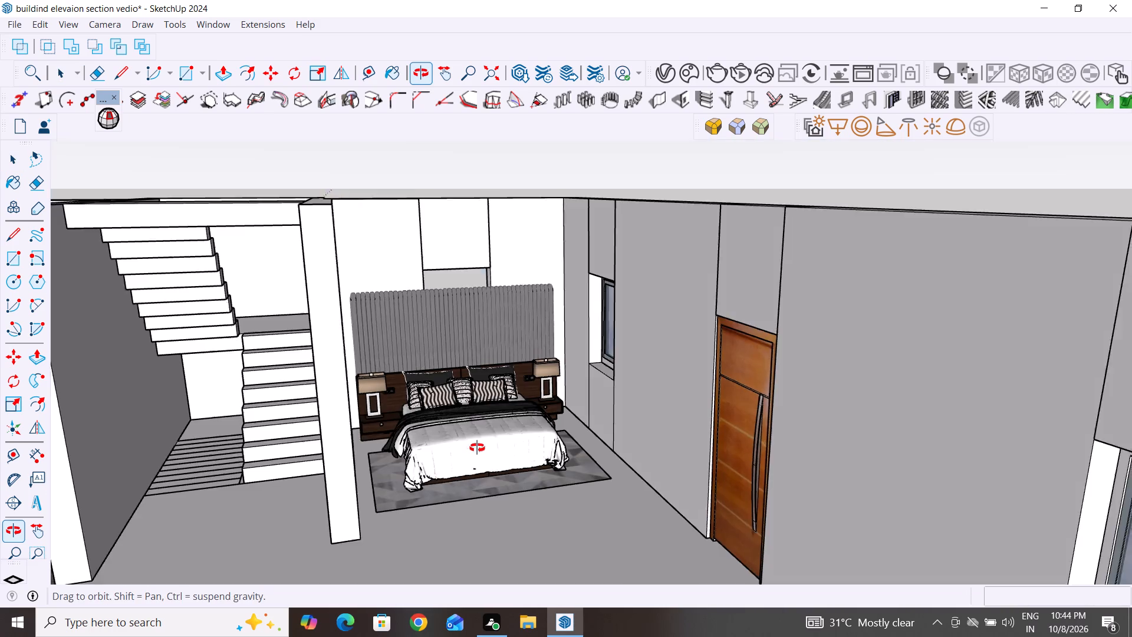
pyautogui.moveTo(477, 448); pyautogui.dragTo(477, 459, button='middle')
pyautogui.scroll(3, 435, 536)
pyautogui.moveTo(441, 534); pyautogui.dragTo(485, 504, button='middle')
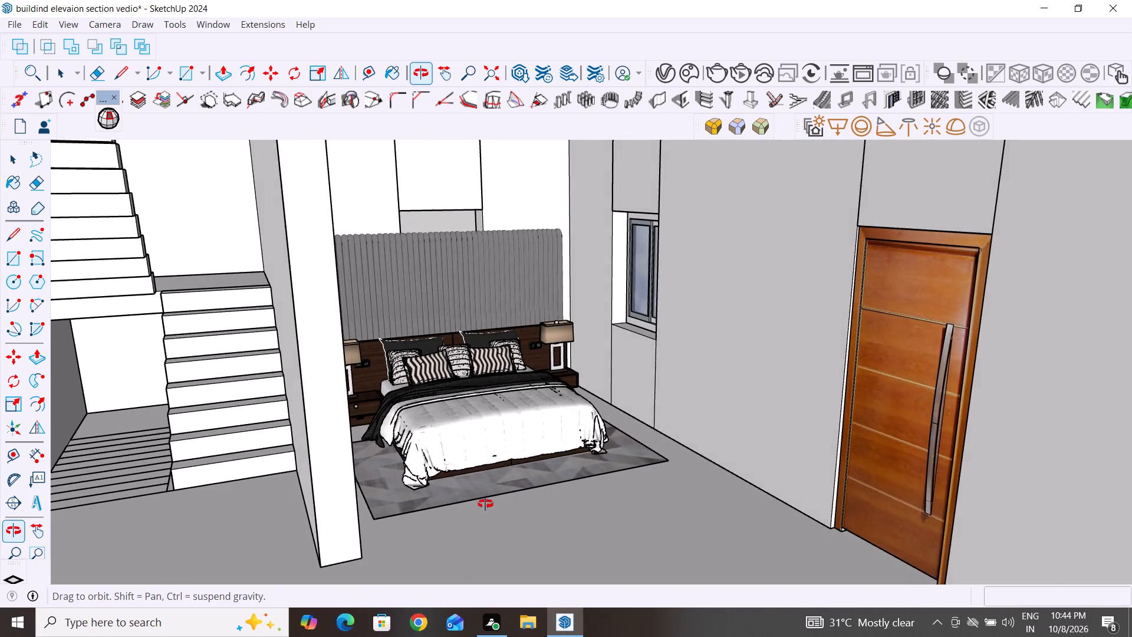
pyautogui.moveTo(485, 504); pyautogui.dragTo(726, 564, button='middle')
# Delete the wooden door from the upper storey's long side wall, between the two windows near the bed sets.
pyautogui.scroll(1, 723, 539)
pyautogui.scroll(-5, 699, 480)
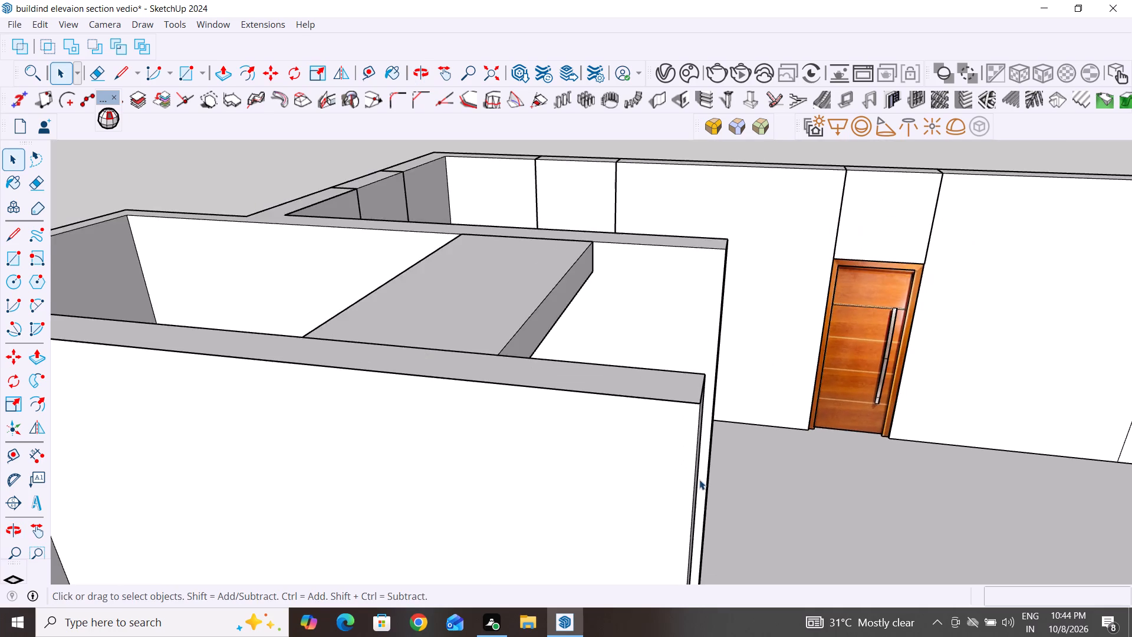
pyautogui.scroll(-2, 699, 480)
pyautogui.scroll(-2, 915, 457)
pyautogui.click(872, 414)
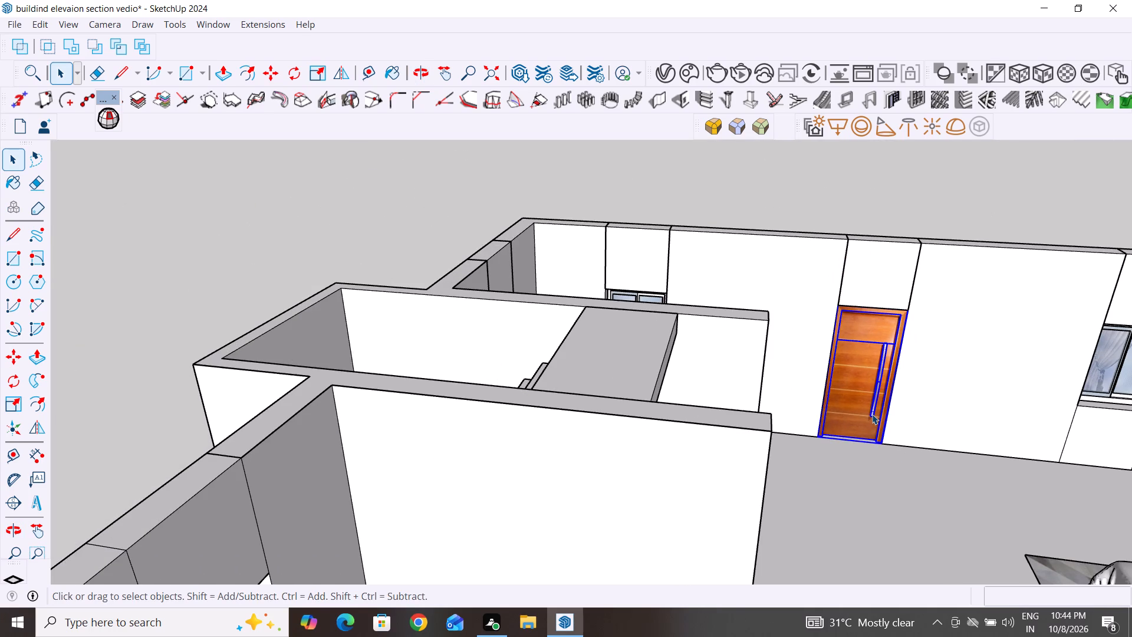
pyautogui.scroll(-2, 816, 448)
pyautogui.scroll(2, 814, 421)
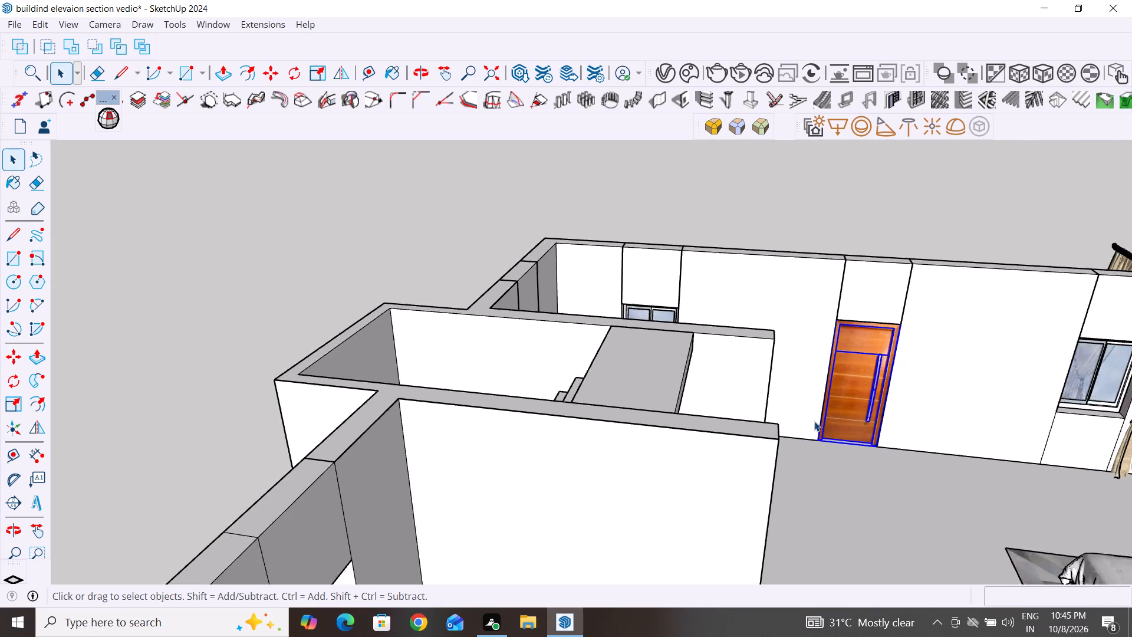
pyautogui.scroll(3, 814, 421)
pyautogui.scroll(-5, 811, 458)
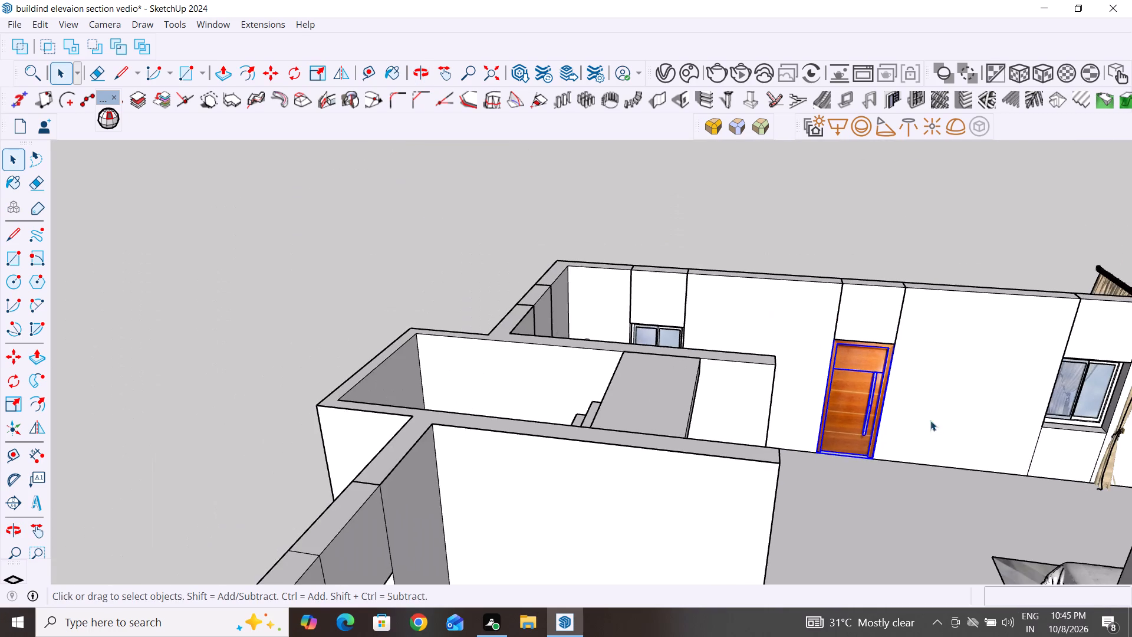
pyautogui.moveTo(955, 431); pyautogui.dragTo(943, 363, button='middle')
pyautogui.click(857, 443)
pyautogui.press('Delete')
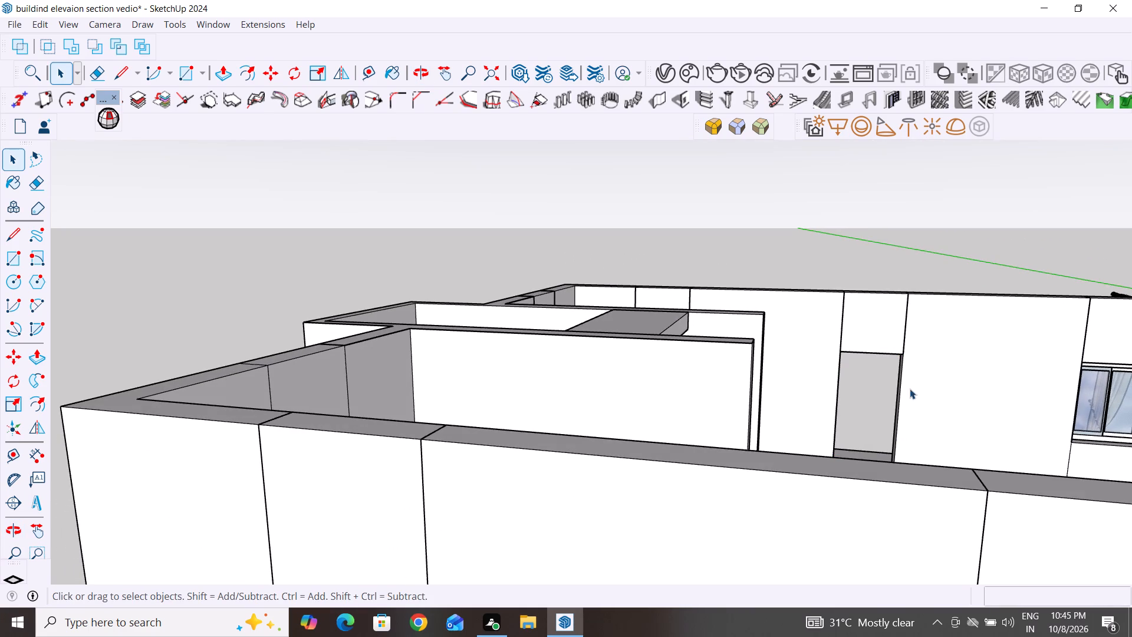
# Delete the wall piece above the emptied door opening in the upper storey's long side wall.
pyautogui.moveTo(911, 403); pyautogui.dragTo(938, 514, button='middle')
pyautogui.scroll(4, 845, 402)
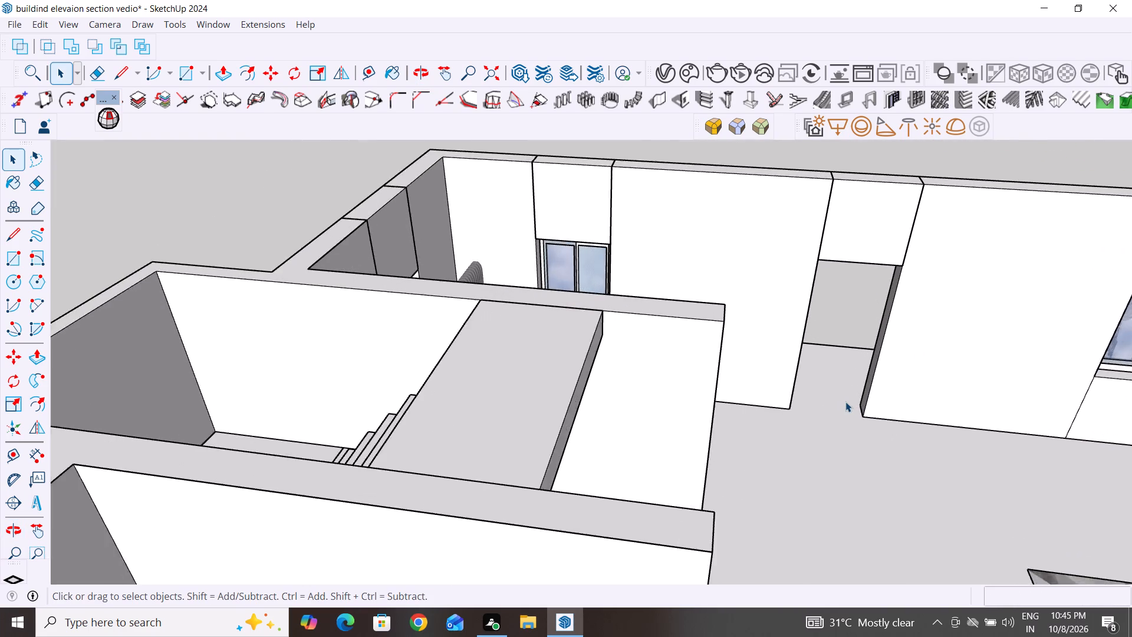
pyautogui.scroll(-5, 870, 410)
pyautogui.moveTo(811, 474); pyautogui.dragTo(829, 572, button='middle')
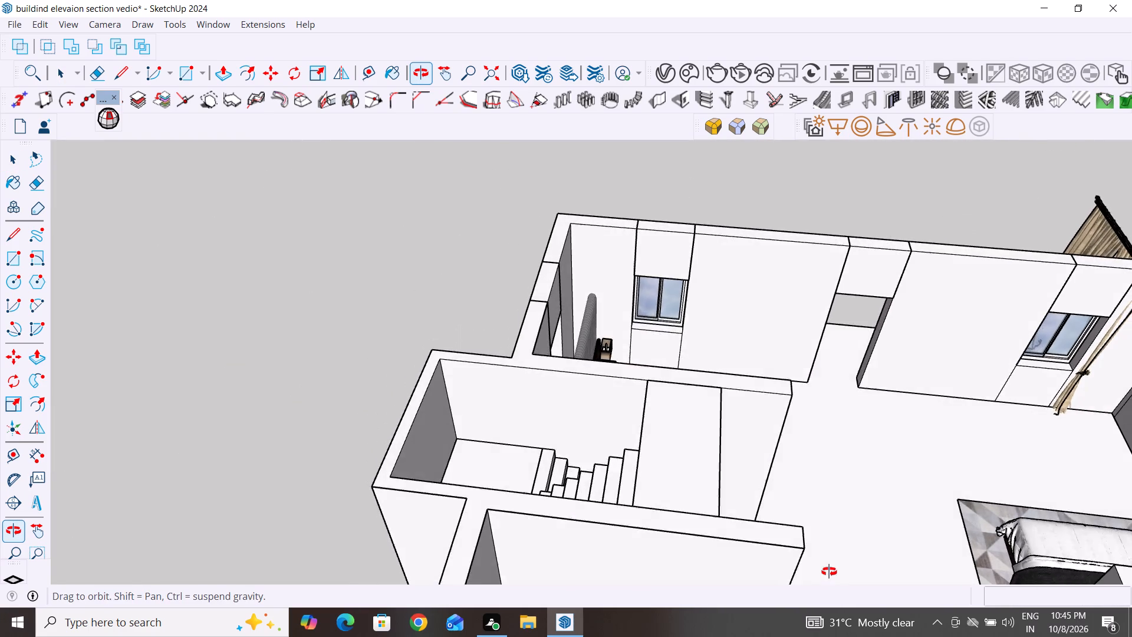
pyautogui.moveTo(829, 572); pyautogui.dragTo(834, 597, button='middle')
pyautogui.scroll(1, 756, 336)
pyautogui.moveTo(756, 336); pyautogui.dragTo(651, 309, button='middle')
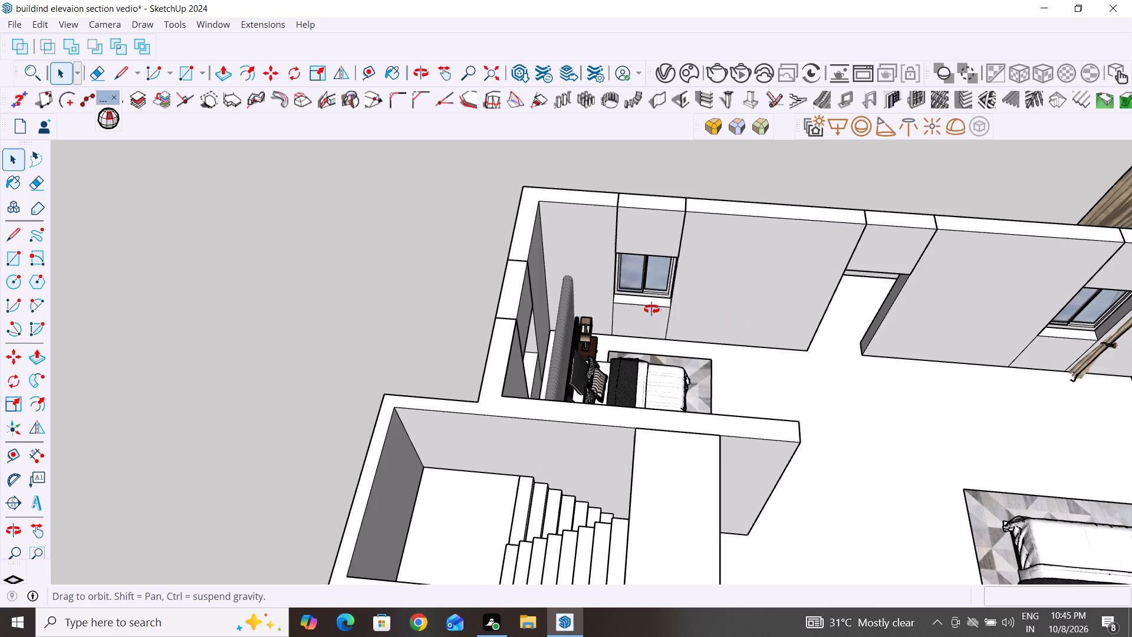
pyautogui.moveTo(651, 309); pyautogui.dragTo(598, 279, button='middle')
pyautogui.moveTo(909, 543); pyautogui.dragTo(941, 372, button='middle')
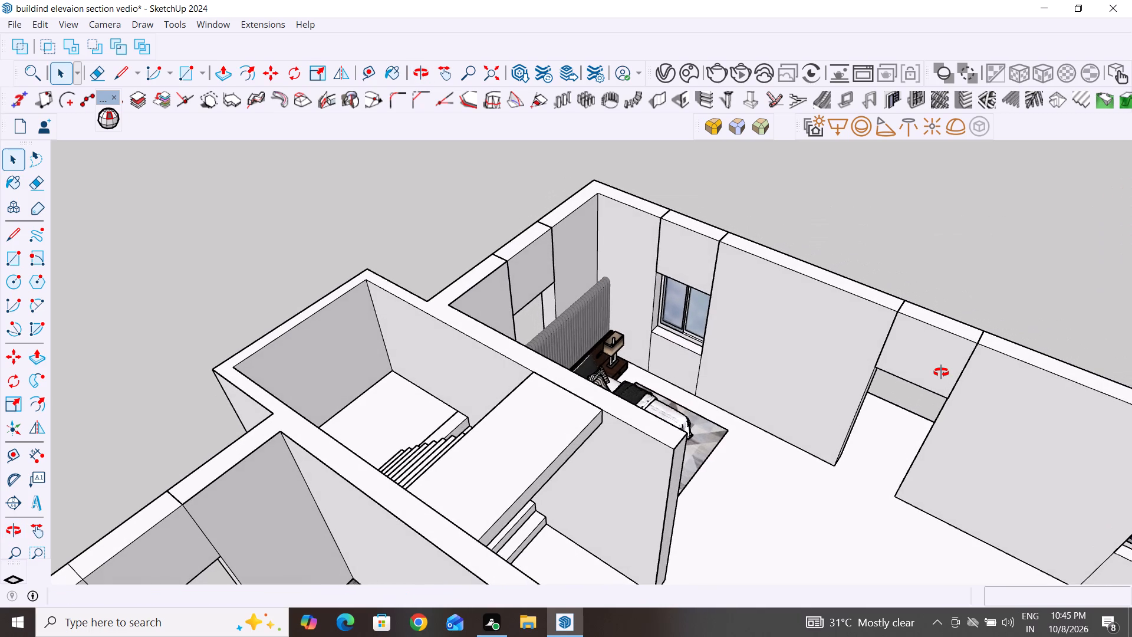
pyautogui.moveTo(941, 372); pyautogui.dragTo(1054, 428, button='middle')
pyautogui.click(855, 285)
pyautogui.press('Delete')
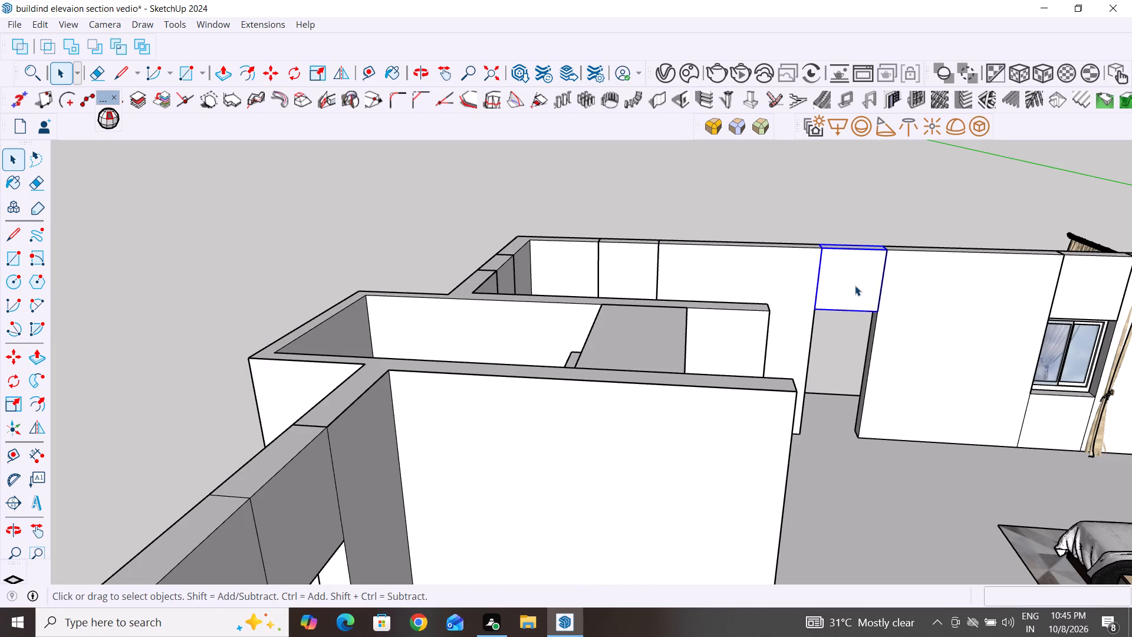
pyautogui.scroll(-2, 712, 388)
pyautogui.moveTo(730, 419); pyautogui.dragTo(855, 285, button='middle')
# Examine the upper storey from above and around, focusing on the open gap in its long side wall between the two windows.
pyautogui.moveTo(855, 285); pyautogui.dragTo(750, 480, button='middle')
pyautogui.moveTo(492, 323); pyautogui.dragTo(495, 353, button='middle')
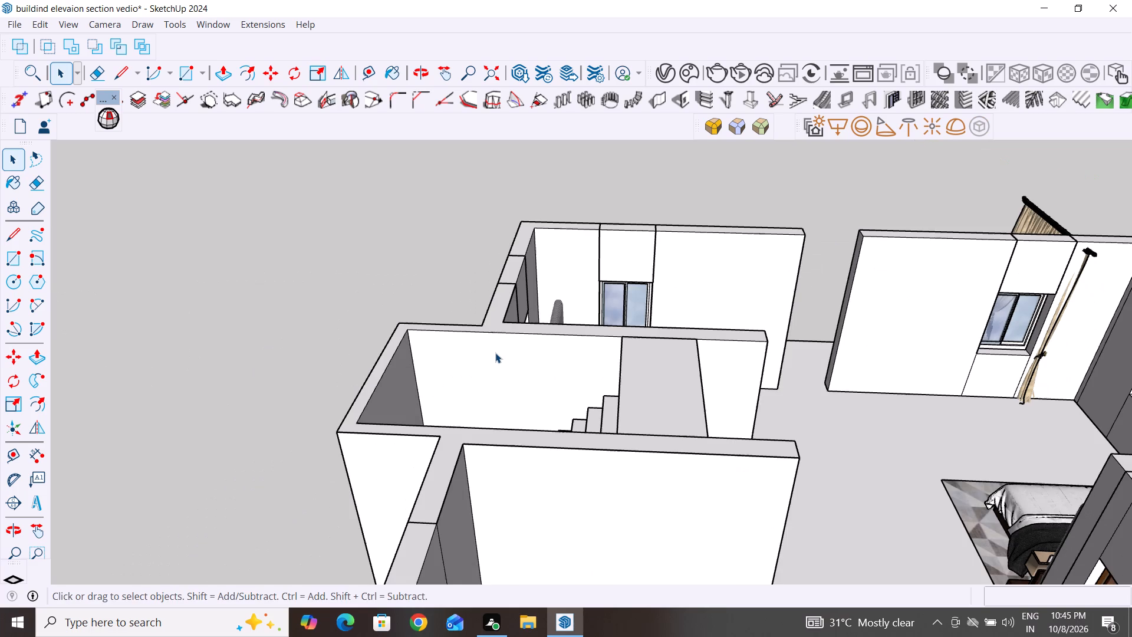
pyautogui.moveTo(495, 353); pyautogui.dragTo(372, 387, button='middle')
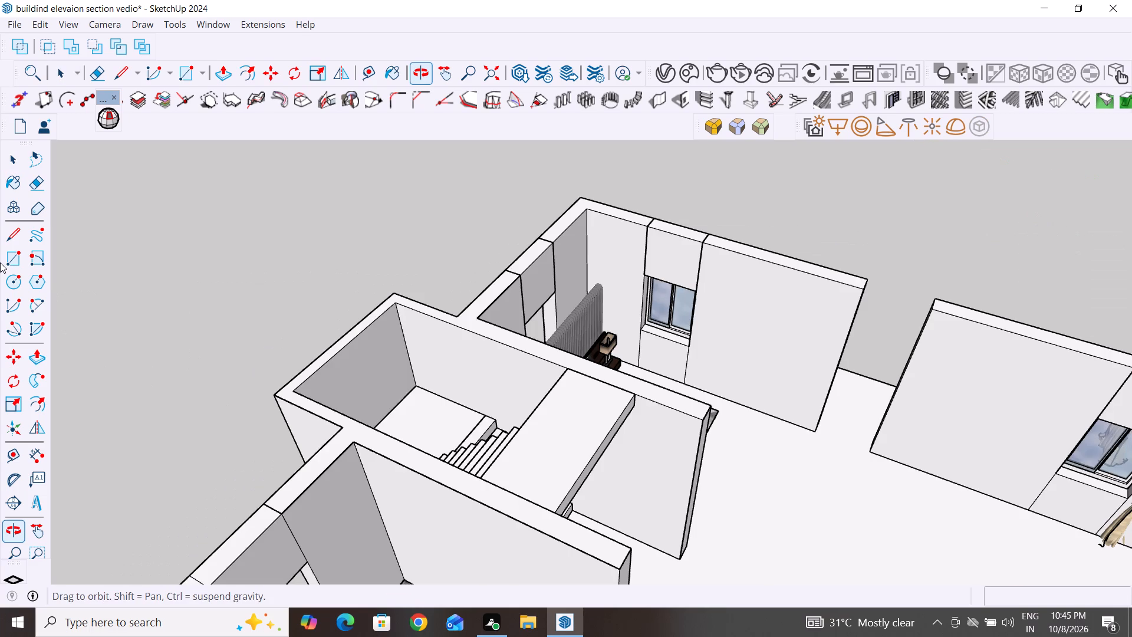
pyautogui.click(14, 241)
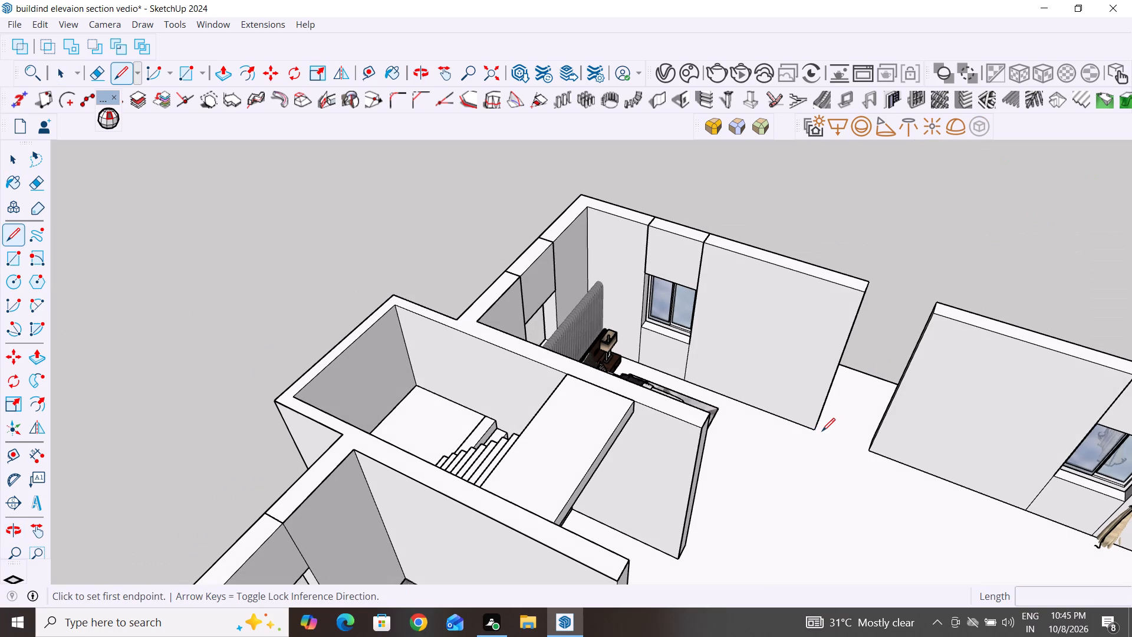
pyautogui.scroll(-4, 824, 428)
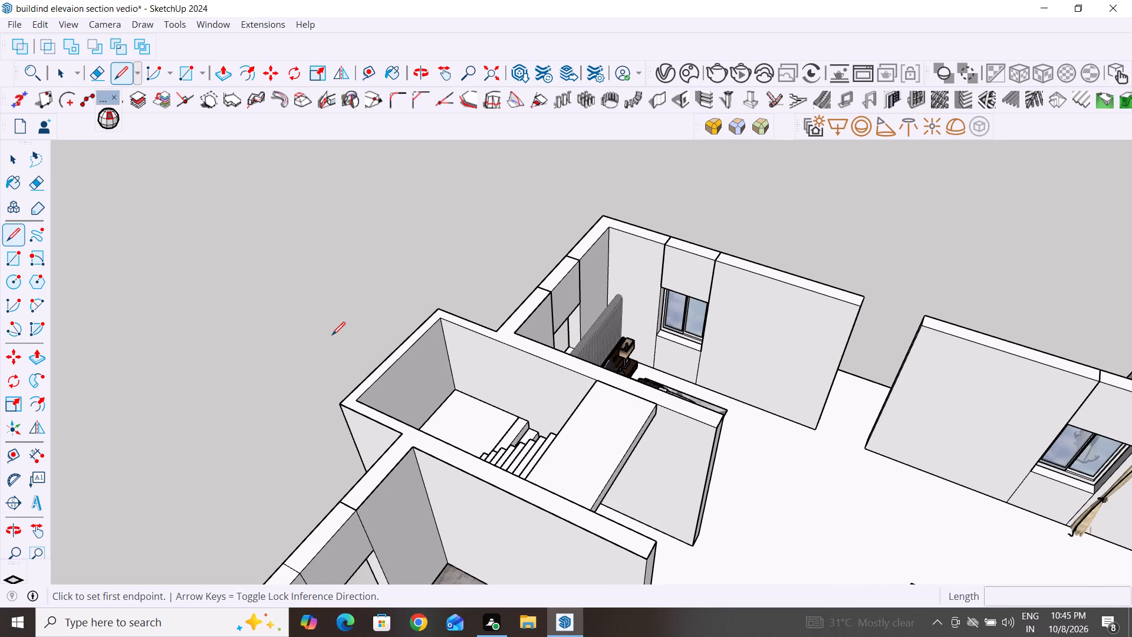
pyautogui.click(18, 162)
pyautogui.click(76, 258)
pyautogui.scroll(-5, 76, 258)
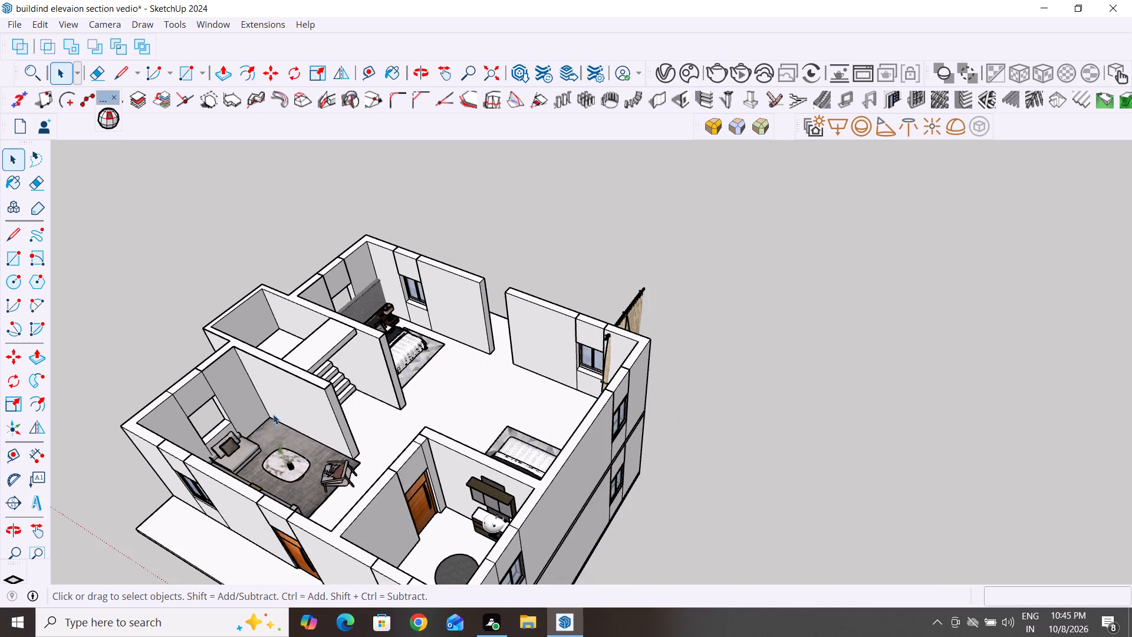
pyautogui.moveTo(298, 420); pyautogui.dragTo(630, 367, button='middle')
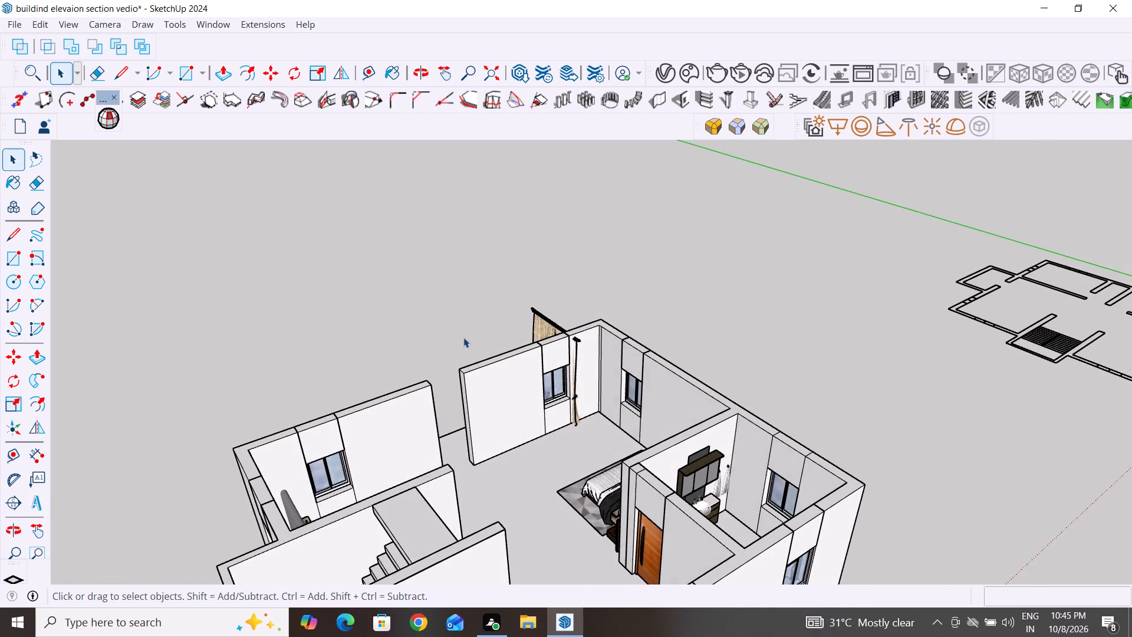
pyautogui.scroll(-3, 463, 337)
pyautogui.moveTo(724, 344); pyautogui.dragTo(586, 447, button='middle')
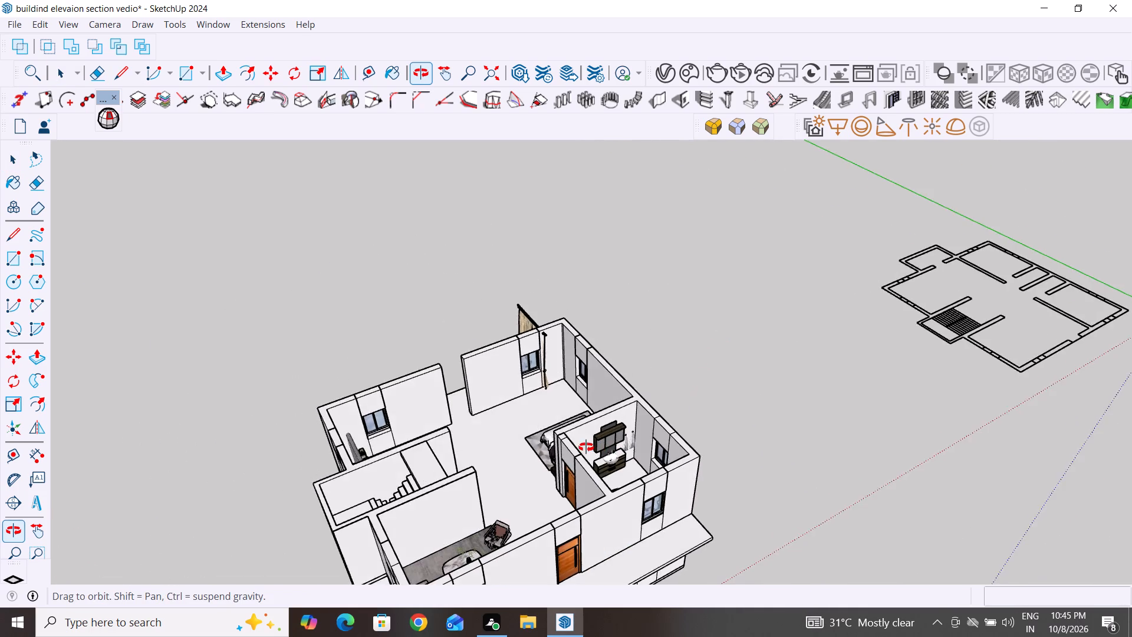
pyautogui.moveTo(586, 447); pyautogui.dragTo(570, 475, button='middle')
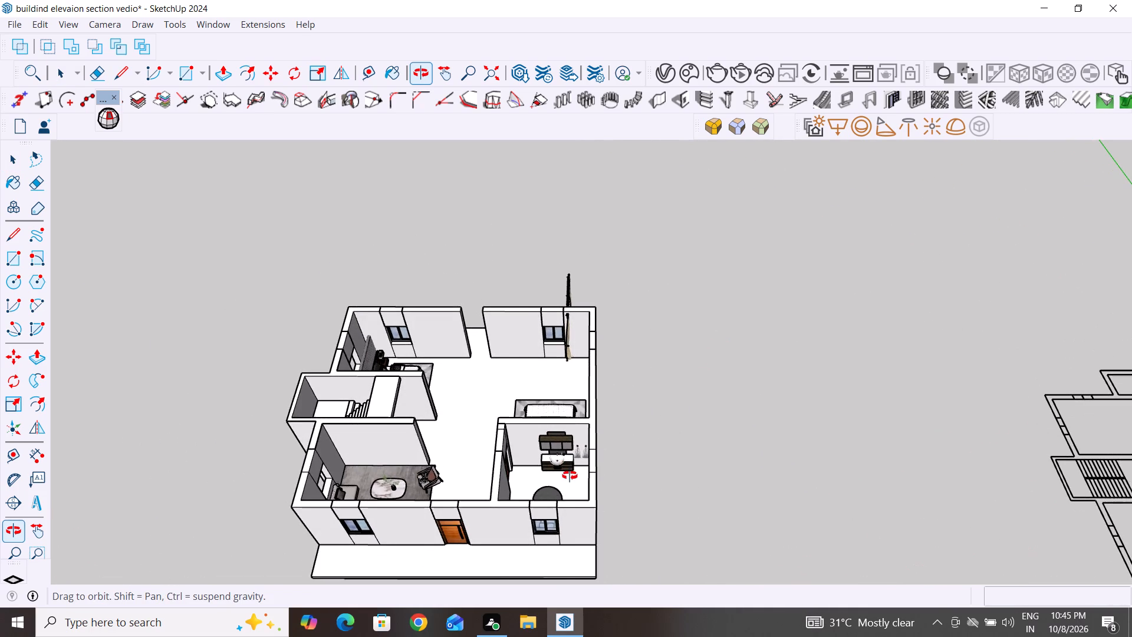
pyautogui.moveTo(570, 475); pyautogui.dragTo(572, 479, button='middle')
pyautogui.scroll(5, 464, 308)
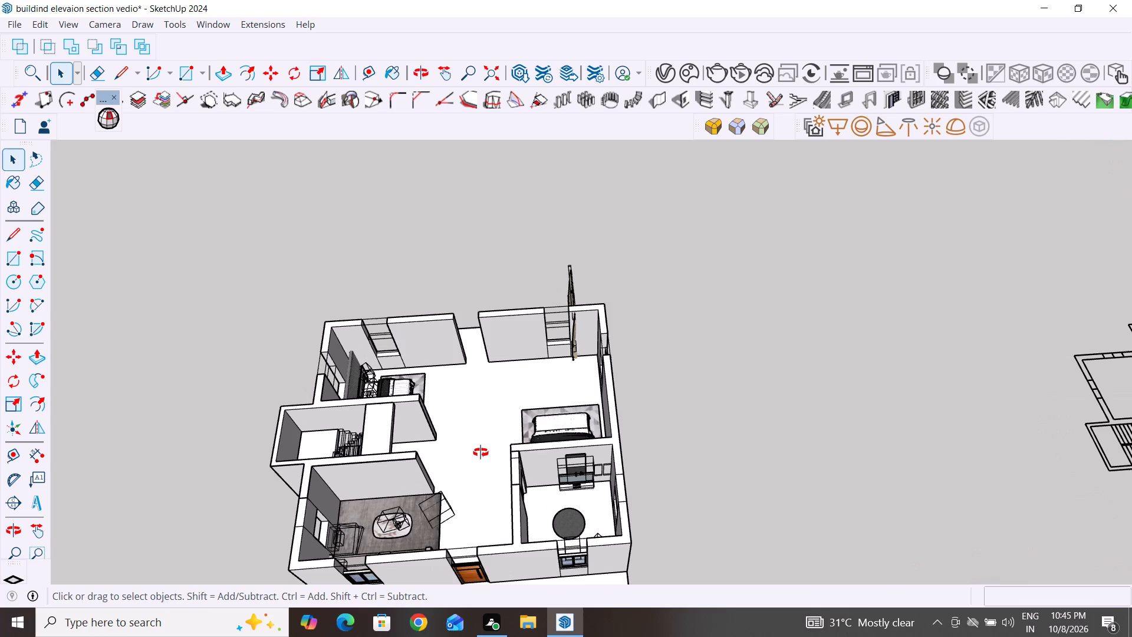
pyautogui.moveTo(479, 425); pyautogui.dragTo(481, 508, button='middle')
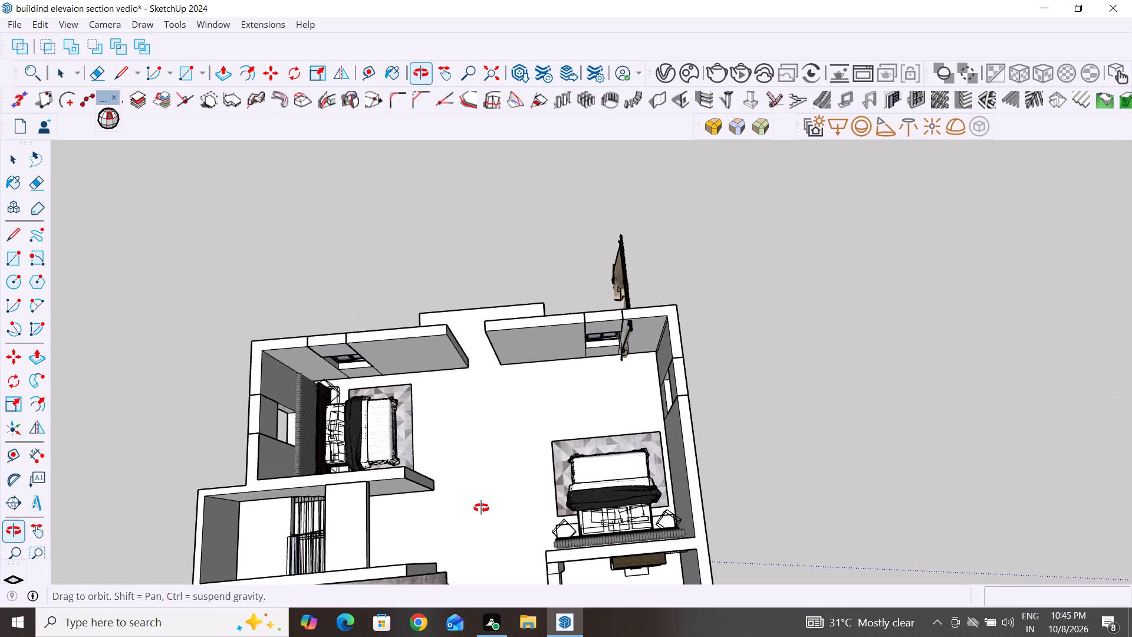
pyautogui.scroll(1, 486, 333)
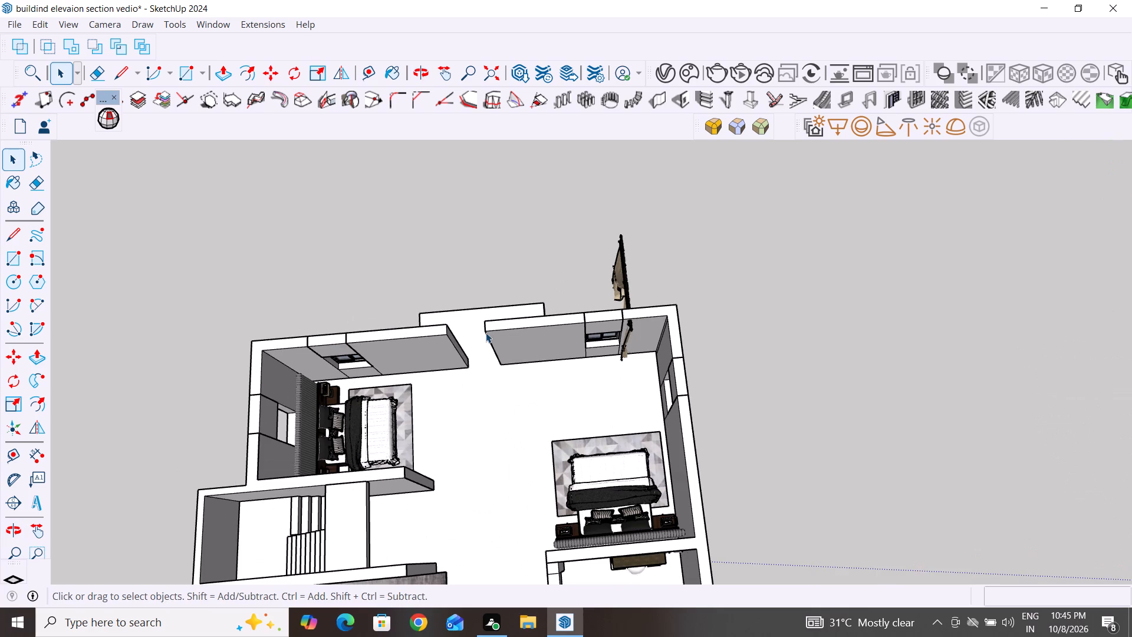
pyautogui.scroll(4, 486, 333)
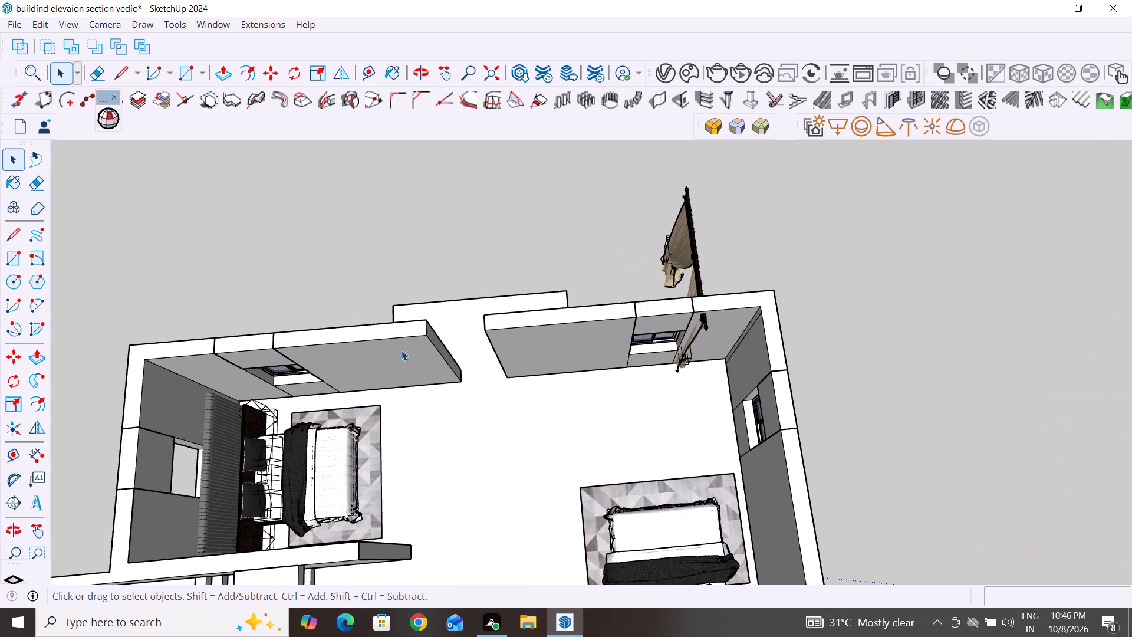
# Explode the upper storey's wall group so its individual faces can be edited.
pyautogui.click(549, 350)
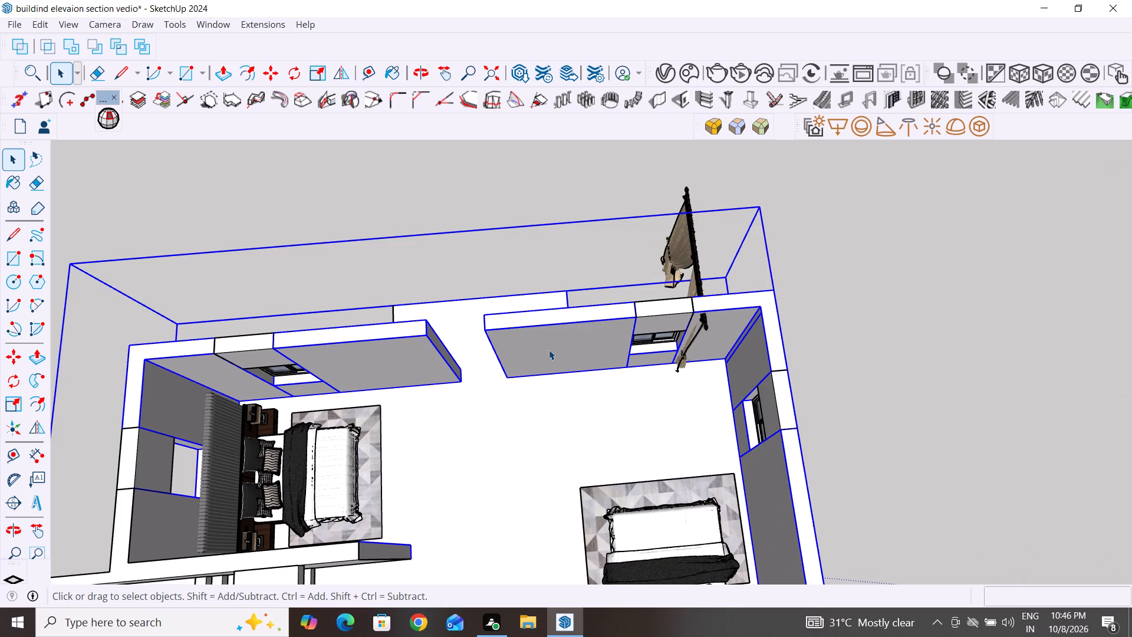
pyautogui.rightClick(549, 350)
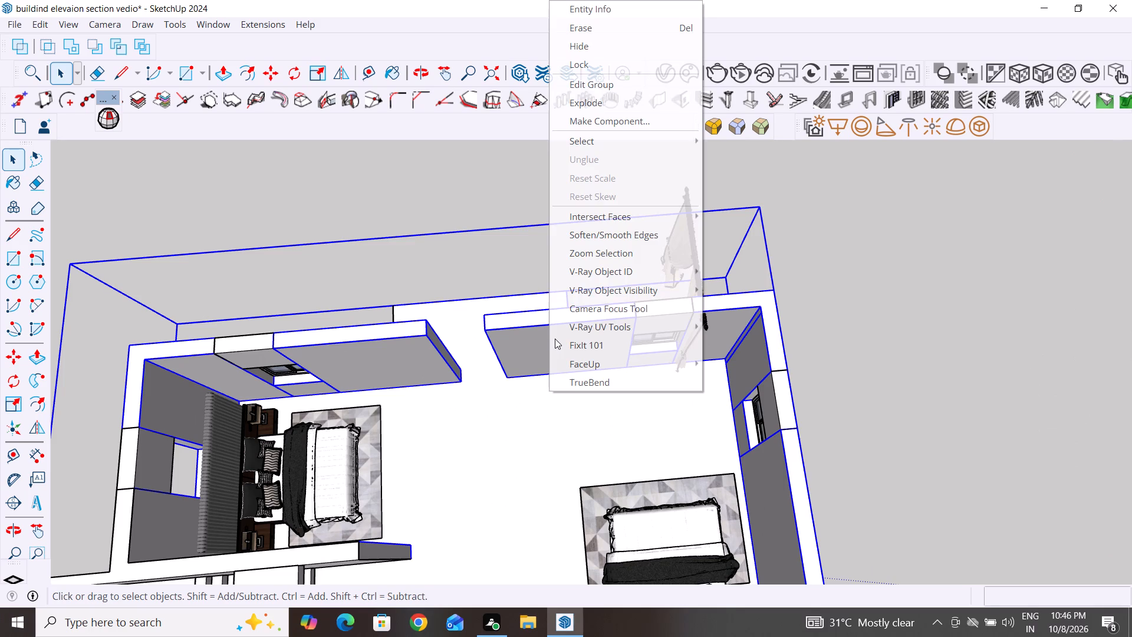
pyautogui.click(635, 104)
pyautogui.click(571, 168)
# Delete the inner and outer faces and the top of the wall segment between the gap and the curtained window.
pyautogui.click(559, 340)
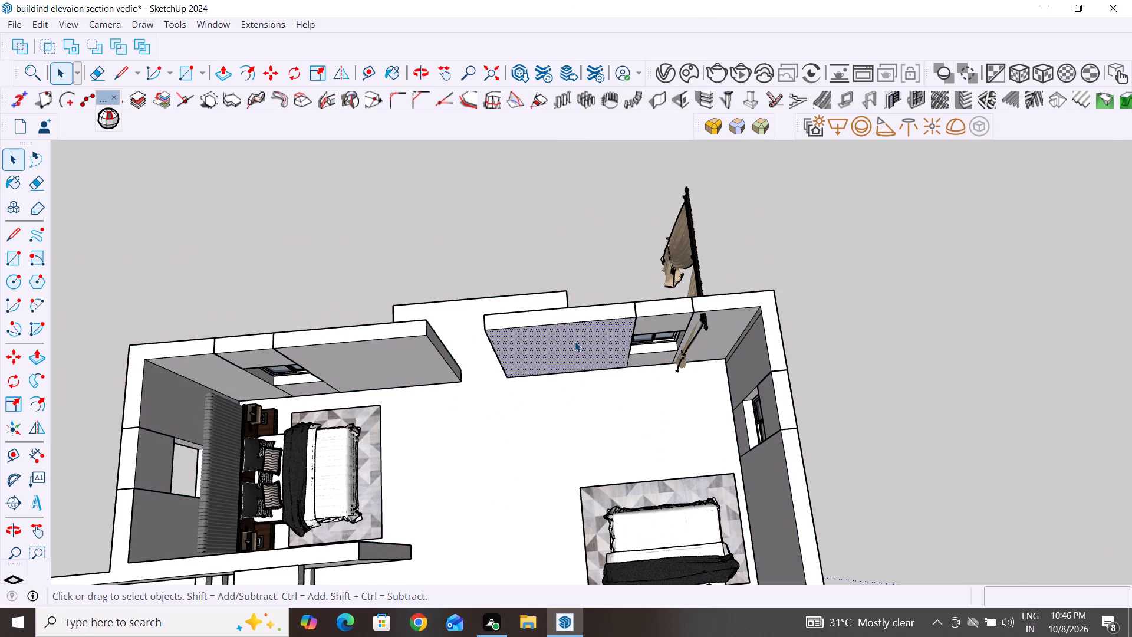
pyautogui.press('Delete')
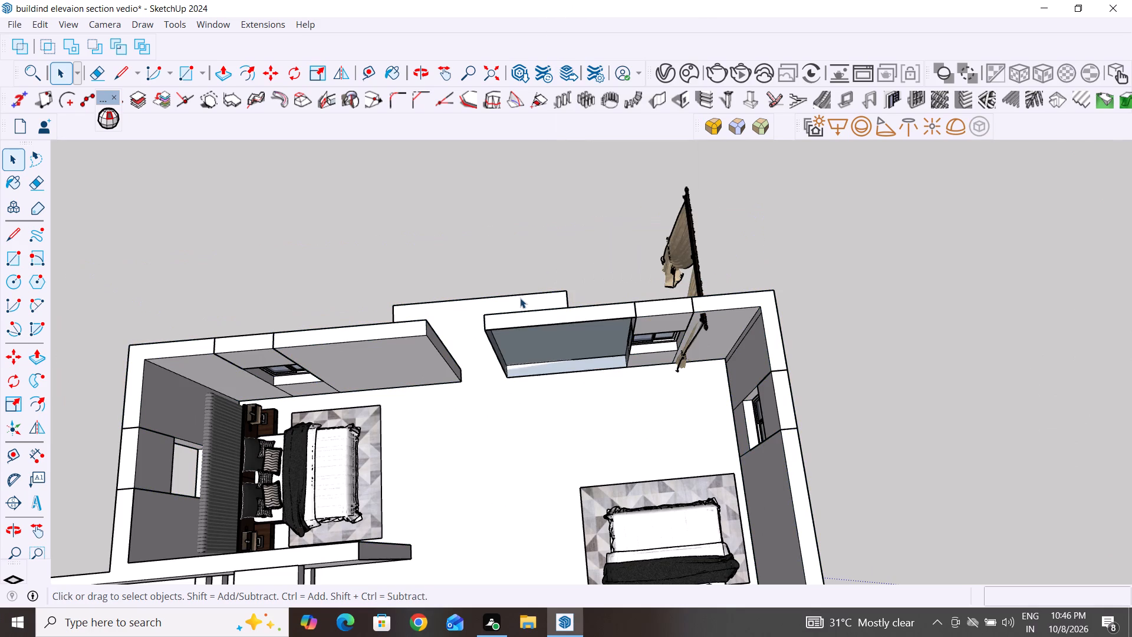
pyautogui.moveTo(589, 344); pyautogui.dragTo(611, 239, button='middle')
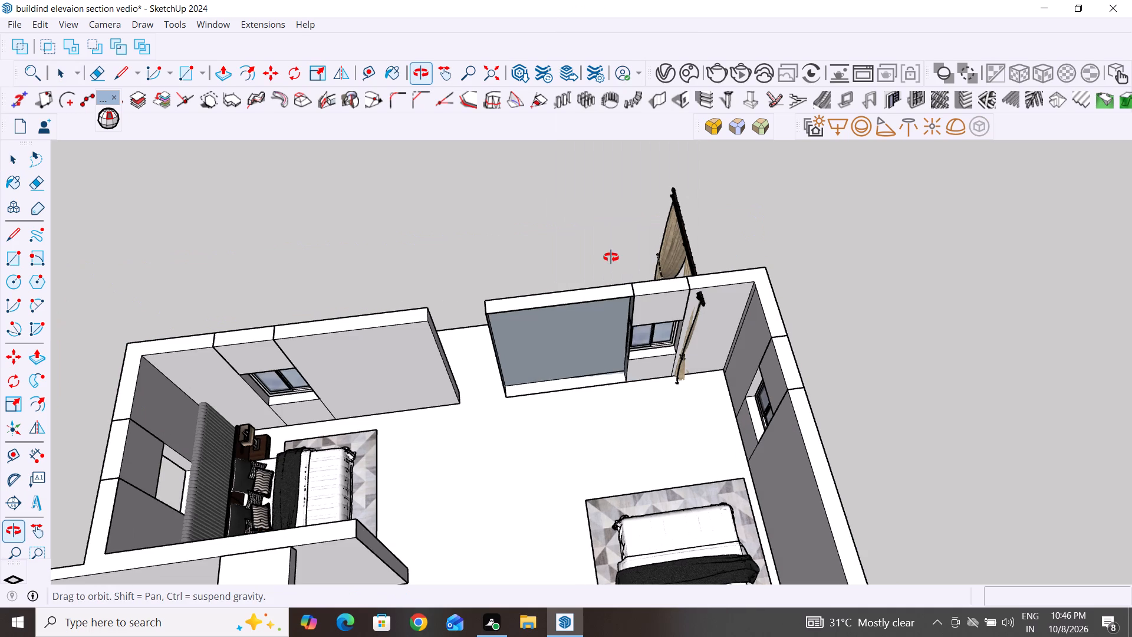
pyautogui.click(589, 314)
pyautogui.press('Delete')
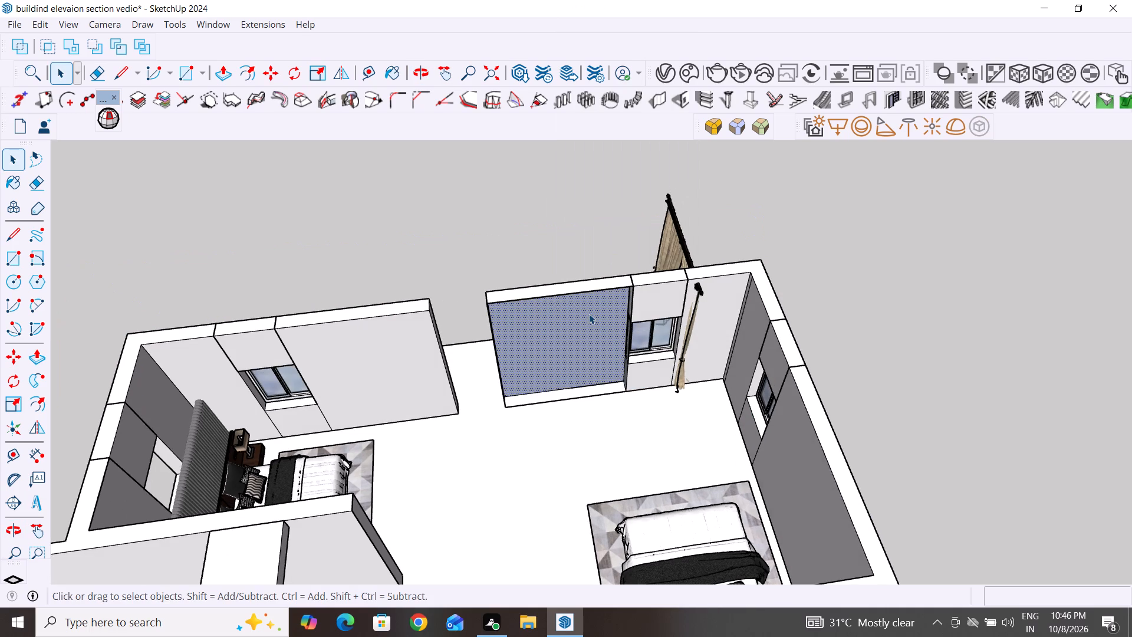
pyautogui.moveTo(598, 291); pyautogui.dragTo(590, 241, button='middle')
pyautogui.moveTo(595, 247); pyautogui.dragTo(488, 314)
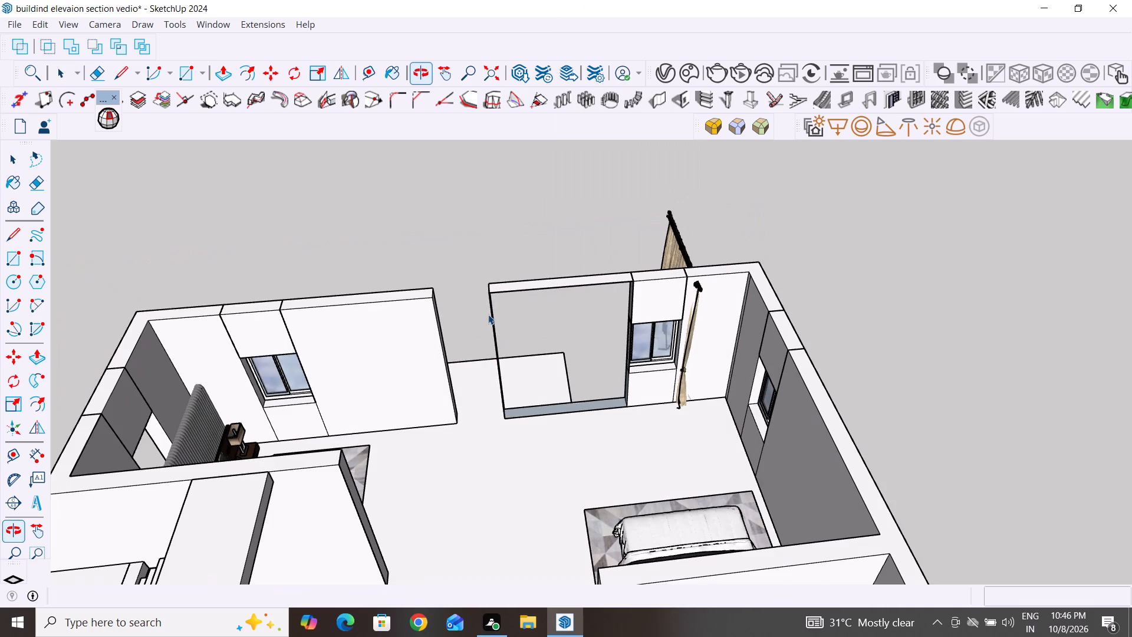
pyautogui.moveTo(488, 314); pyautogui.dragTo(486, 314)
pyautogui.press('Delete')
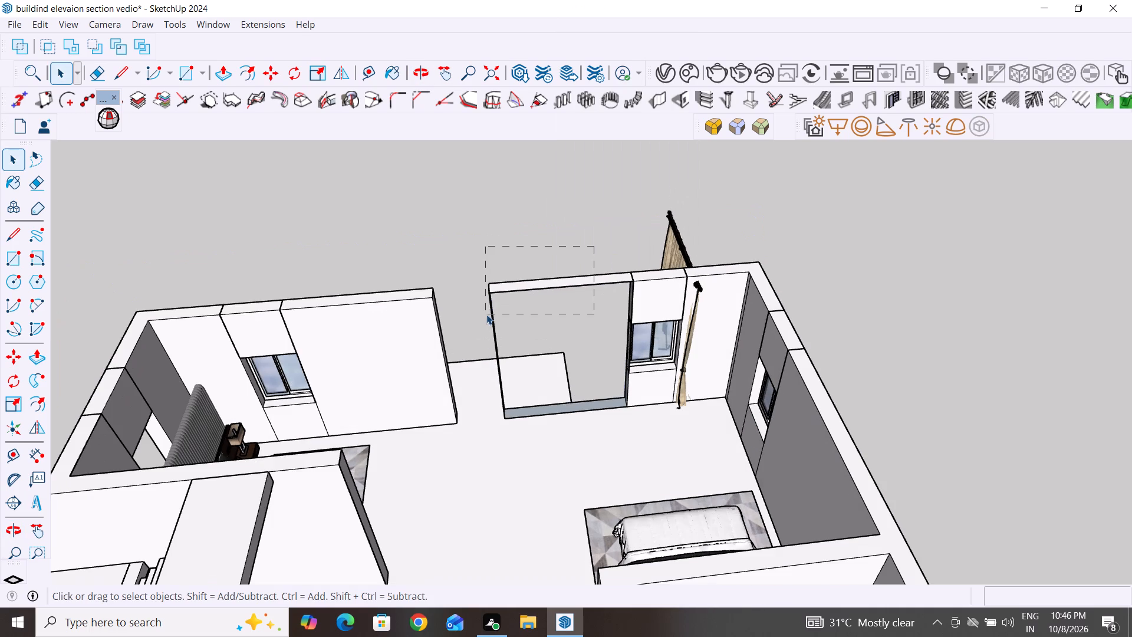
# Delete the leftover base face and floor edges of the removed wall segment beside the curtained window.
pyautogui.moveTo(599, 290); pyautogui.dragTo(572, 609, button='middle')
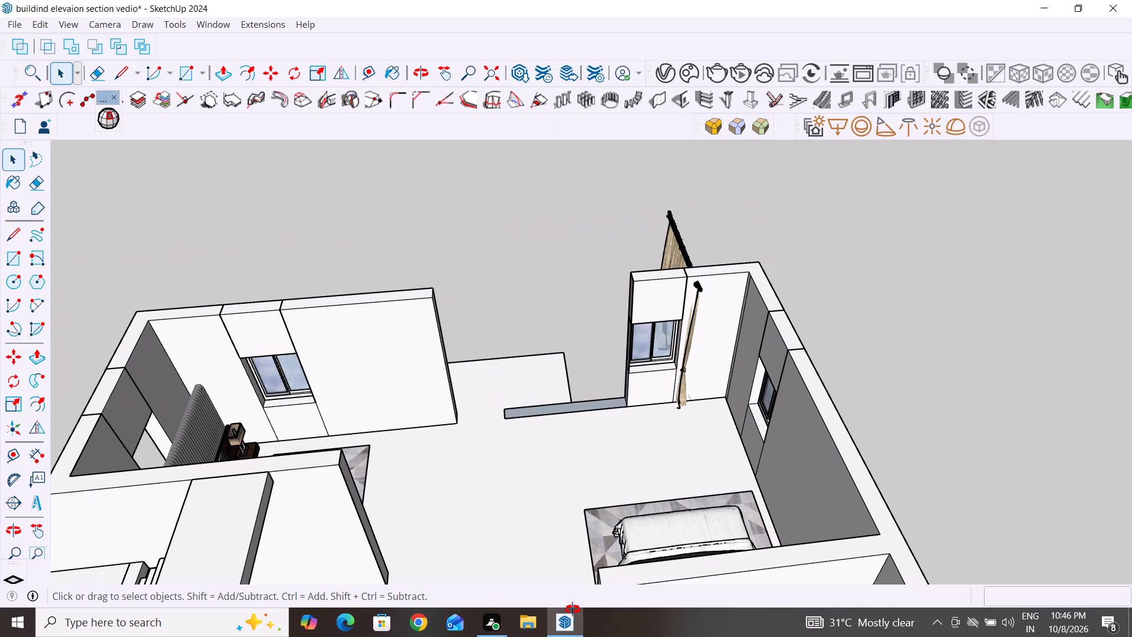
pyautogui.moveTo(572, 609); pyautogui.dragTo(597, 351, button='middle')
pyautogui.scroll(11, 562, 396)
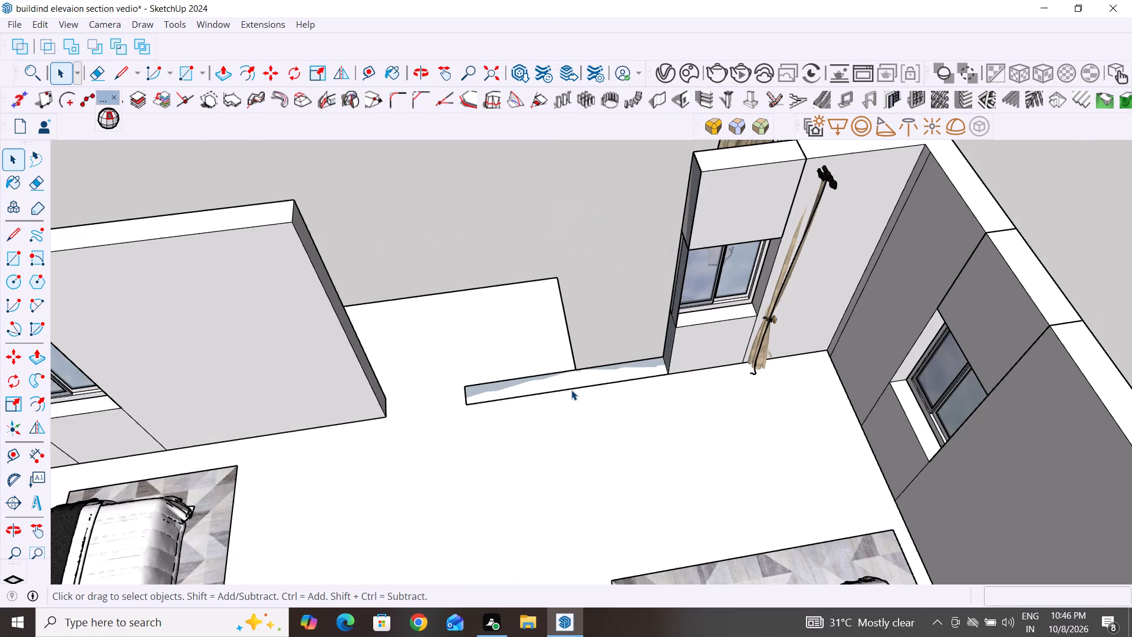
pyautogui.click(583, 375)
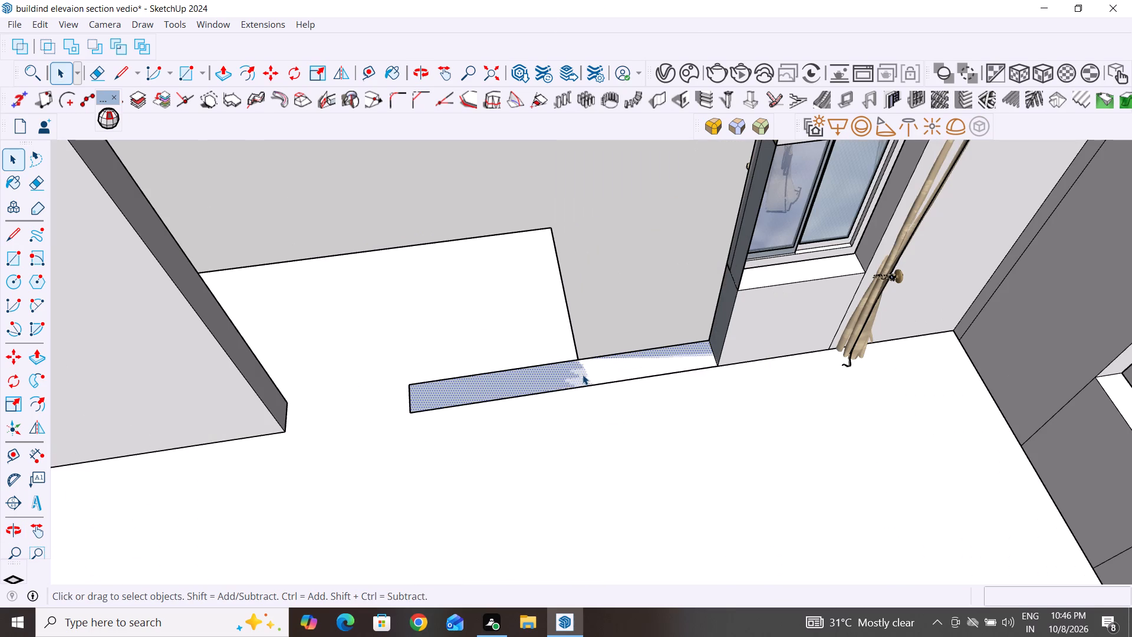
pyautogui.press('Delete')
pyautogui.click(504, 401)
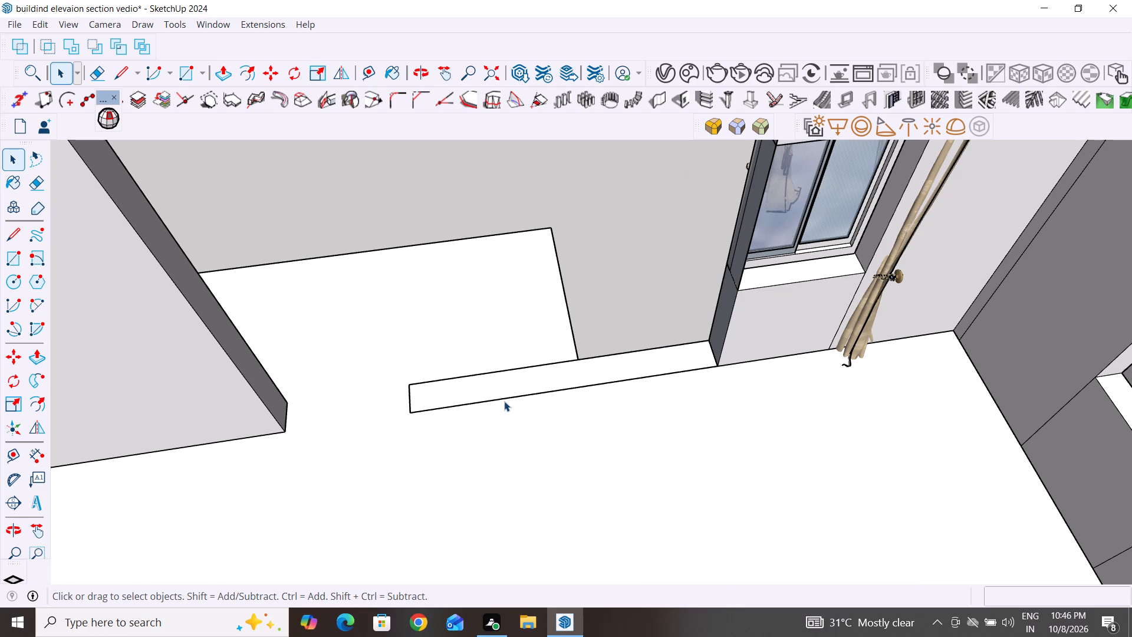
pyautogui.press('Delete')
pyautogui.click(512, 370)
pyautogui.press('Delete')
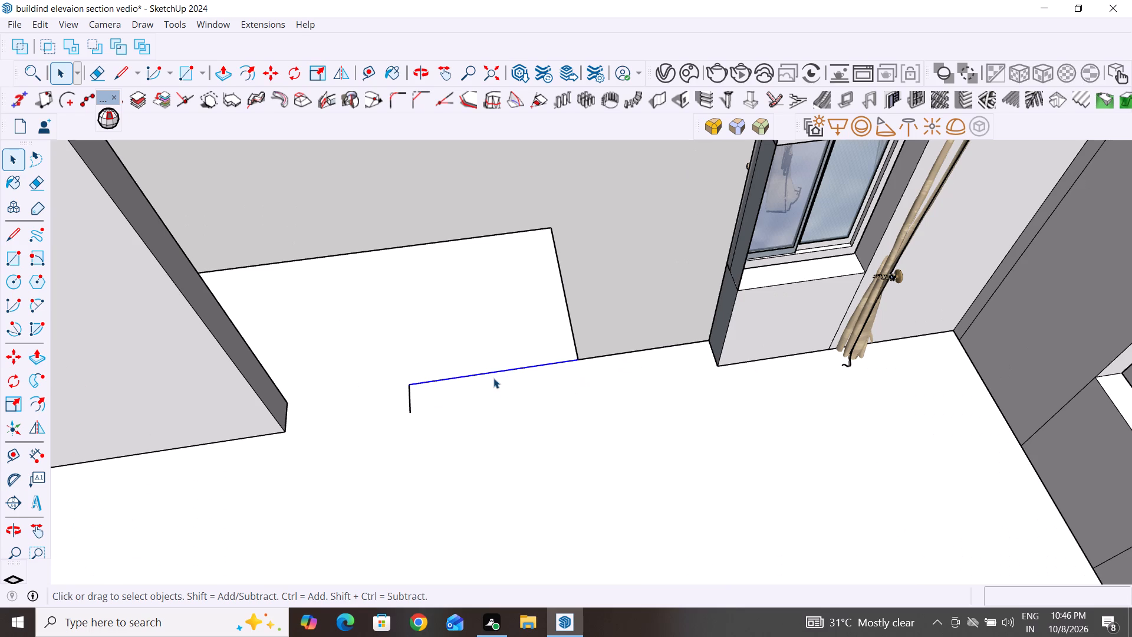
pyautogui.click(412, 398)
pyautogui.press('Delete')
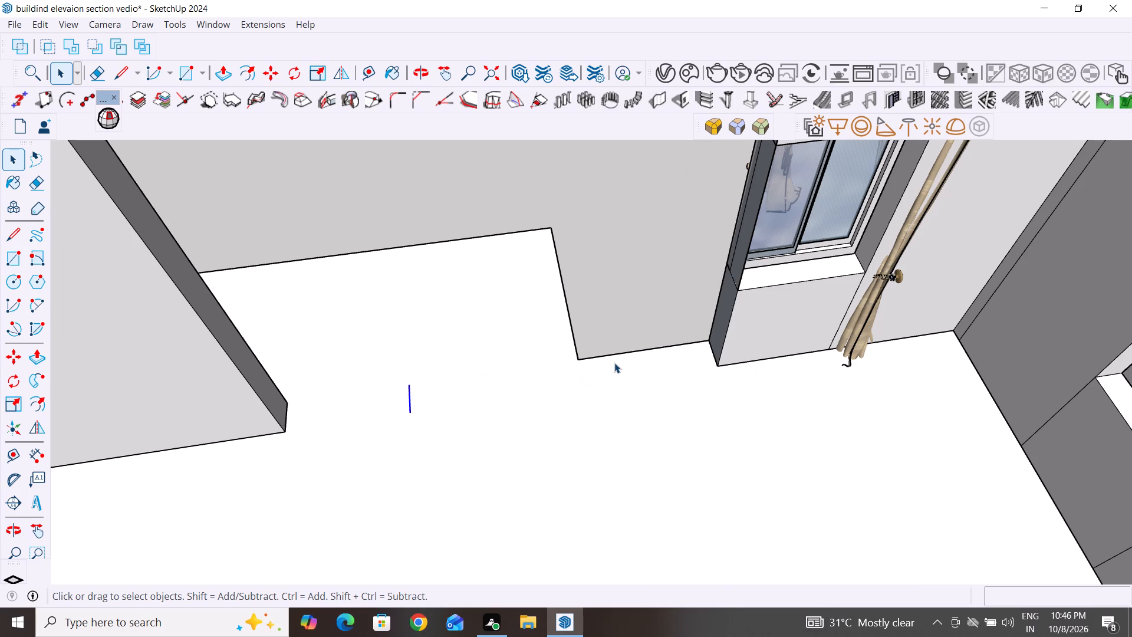
# Push/Pull the end face of the remaining long side wall 10' 10" across the gap to the curtained window's wall section.
pyautogui.tripleClick(265, 393)
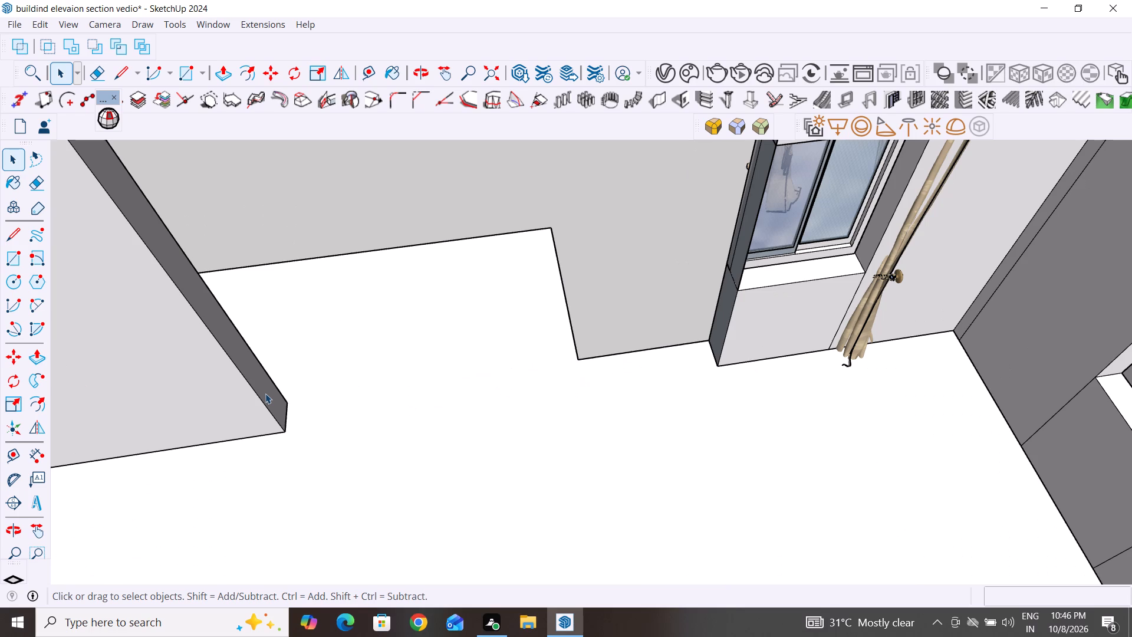
pyautogui.click(265, 393)
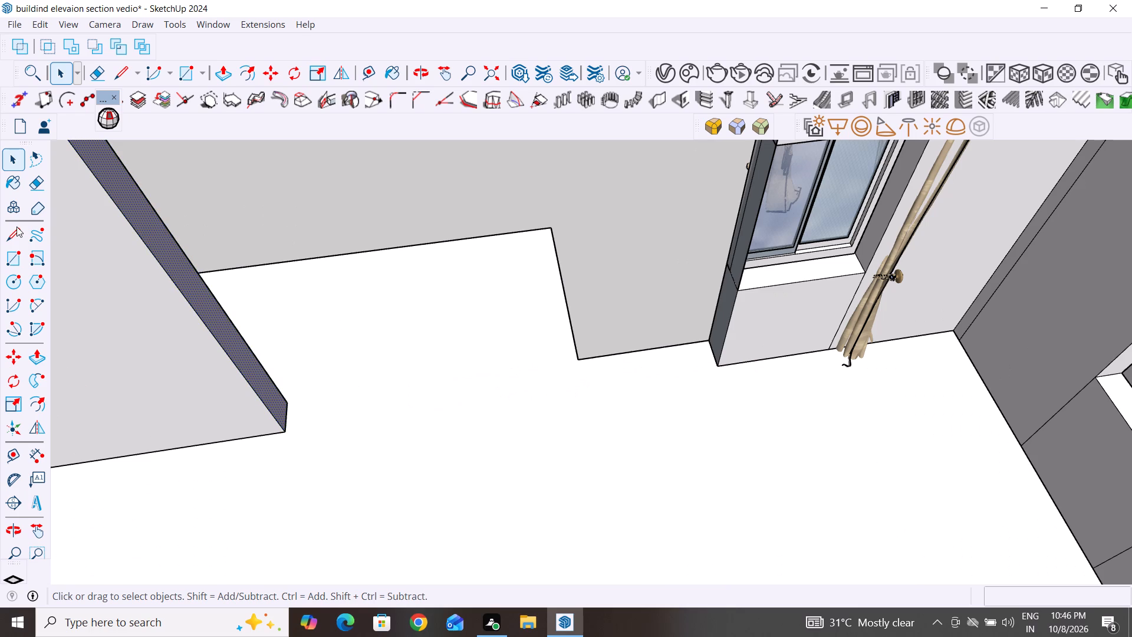
pyautogui.click(37, 362)
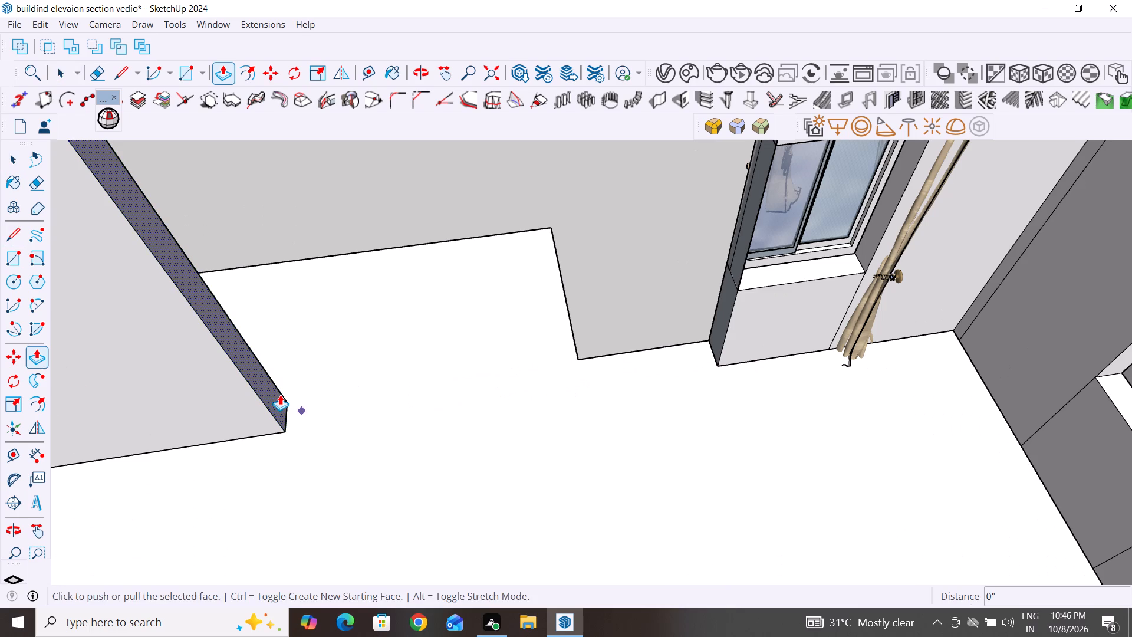
pyautogui.click(278, 393)
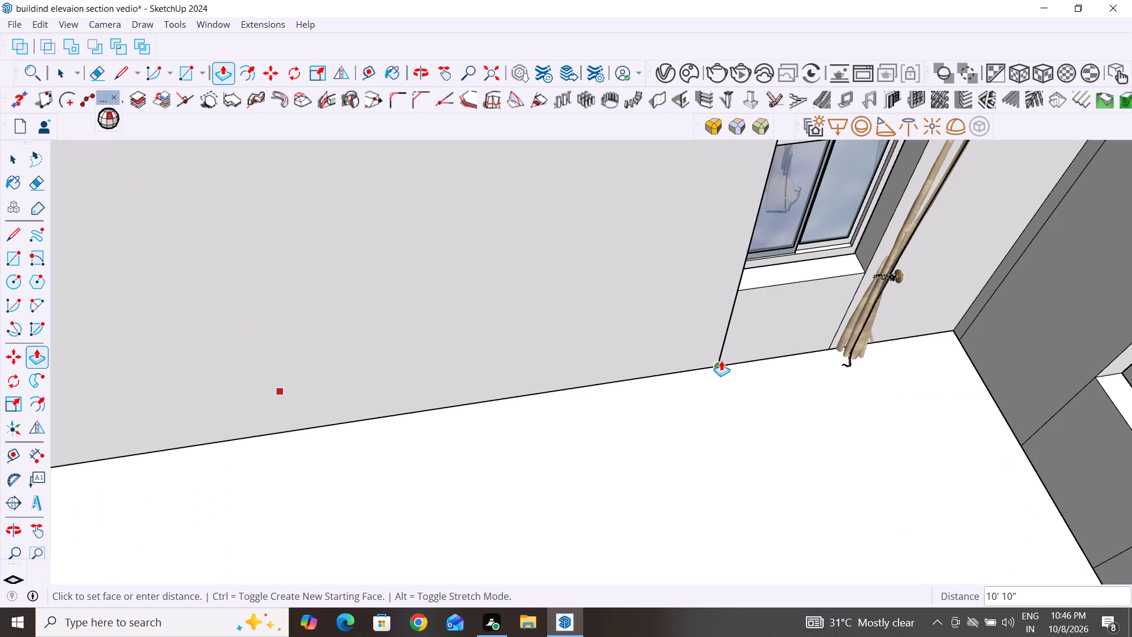
pyautogui.click(721, 360)
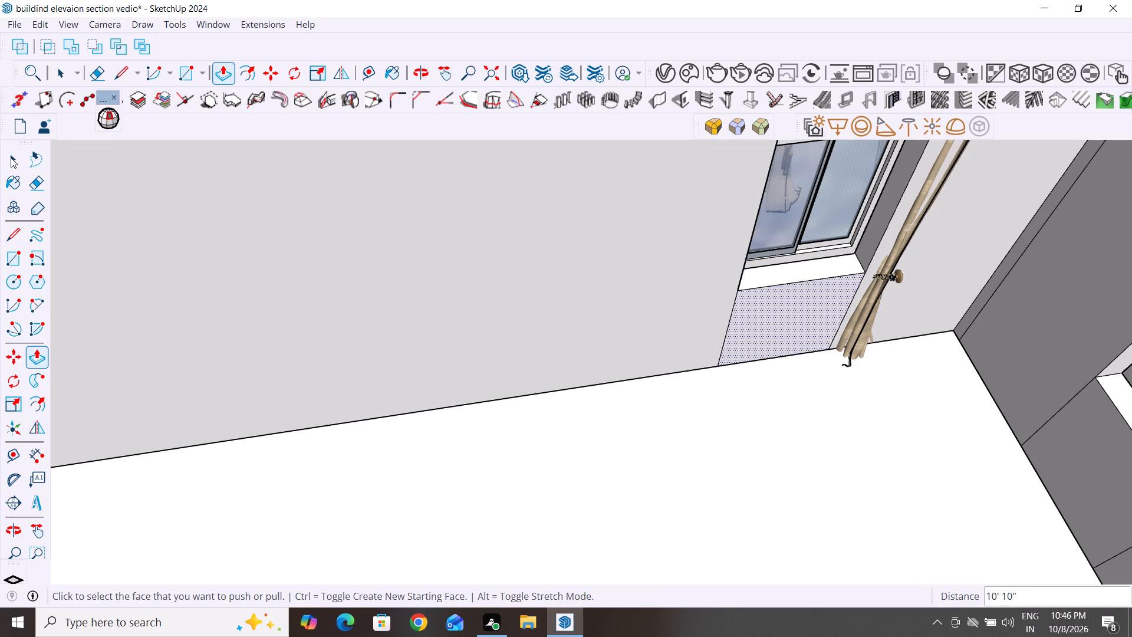
pyautogui.click(11, 157)
# Examine the long side wall between its two windows from farther out, together with both bed areas.
pyautogui.scroll(-1, 430, 393)
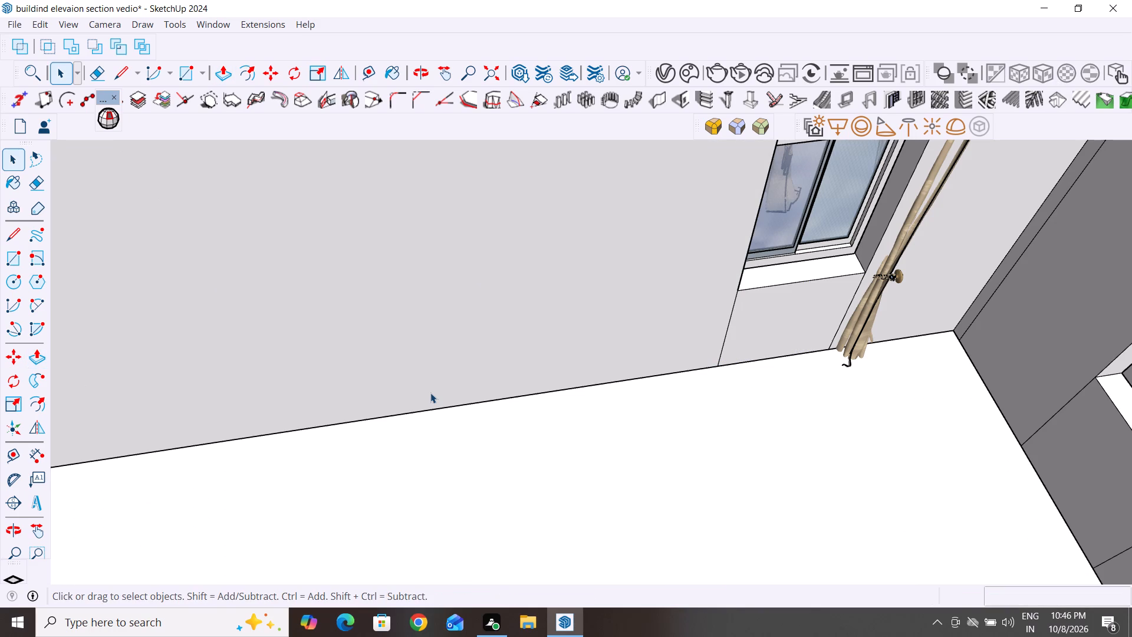
pyautogui.scroll(-6, 430, 393)
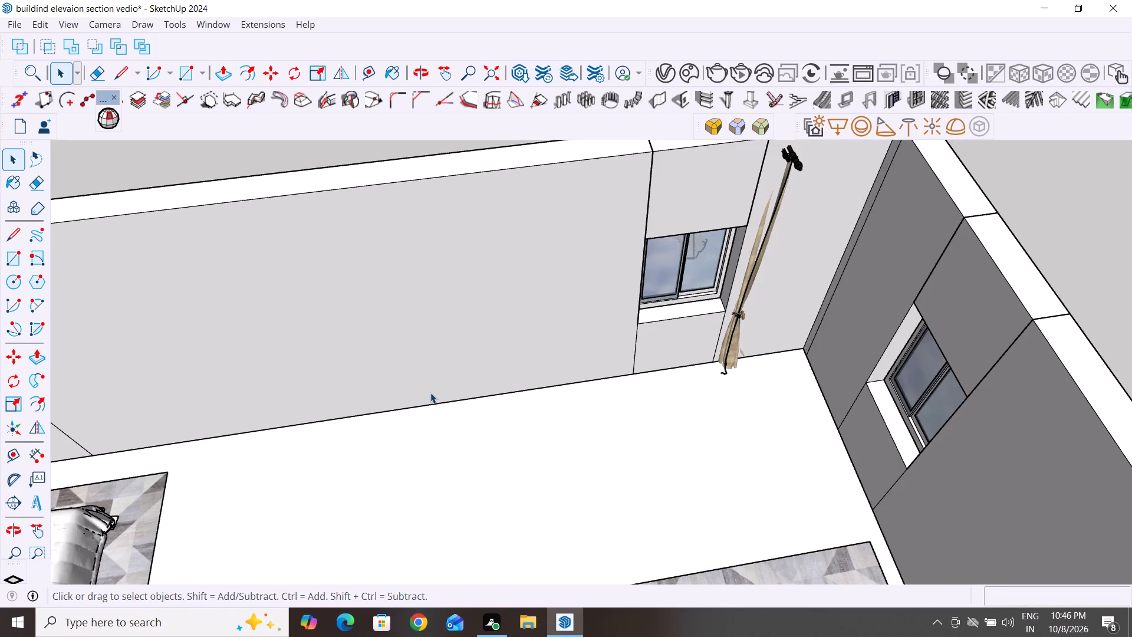
pyautogui.scroll(-3, 430, 393)
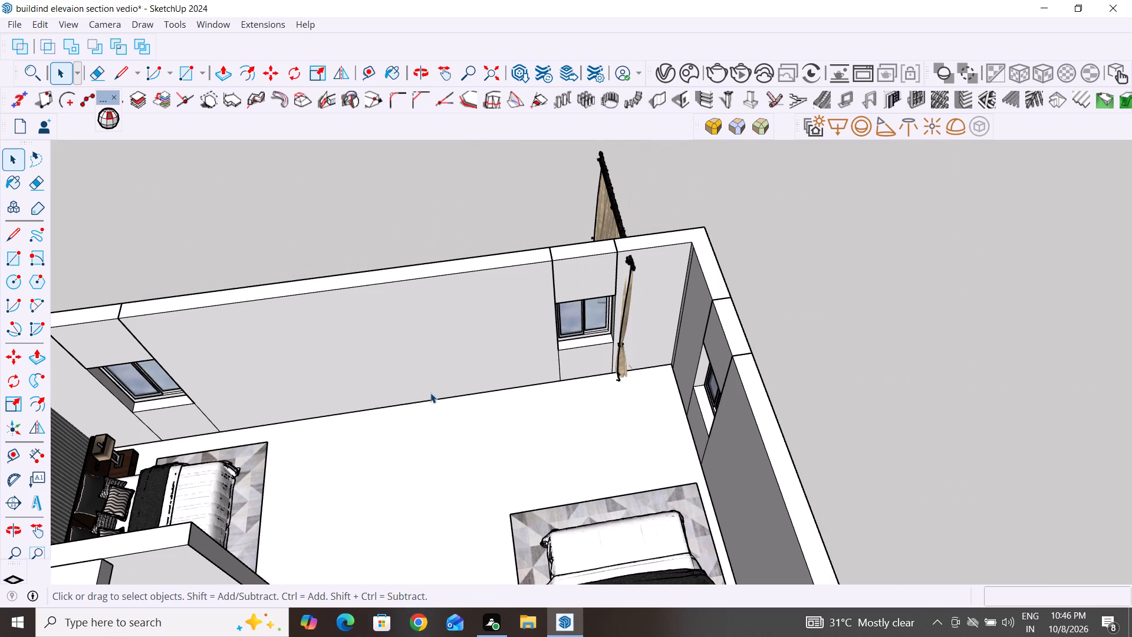
pyautogui.scroll(-7, 430, 393)
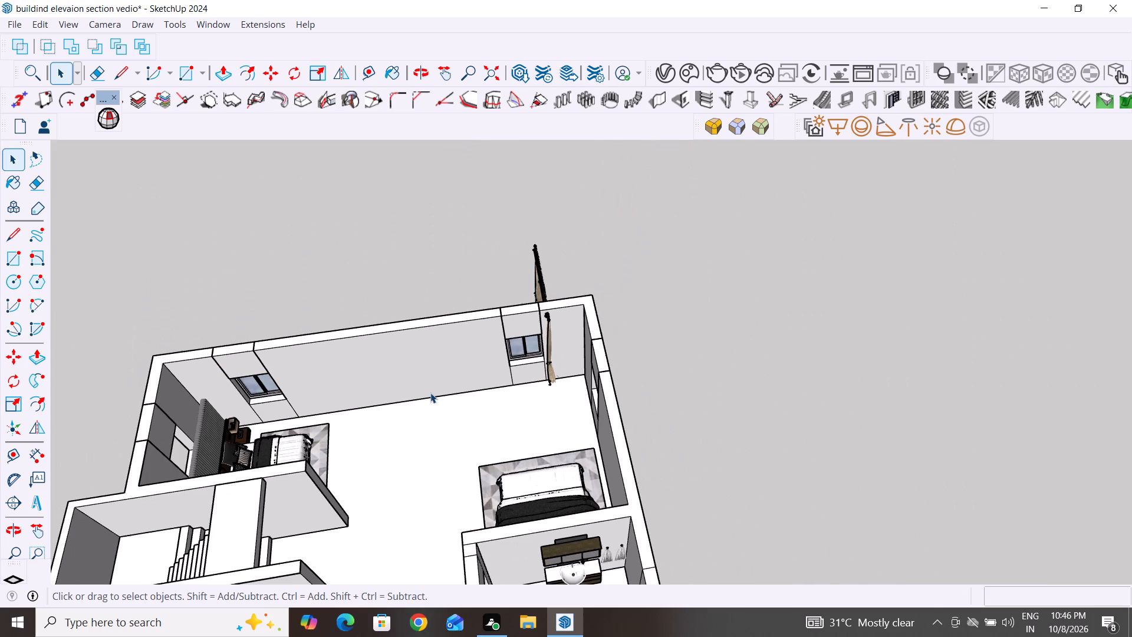
# Draw floor lines from the end corner of the short partition by the stairs, about 4' 8" outward and 10' 10" to the long side wall.
pyautogui.scroll(-3, 430, 393)
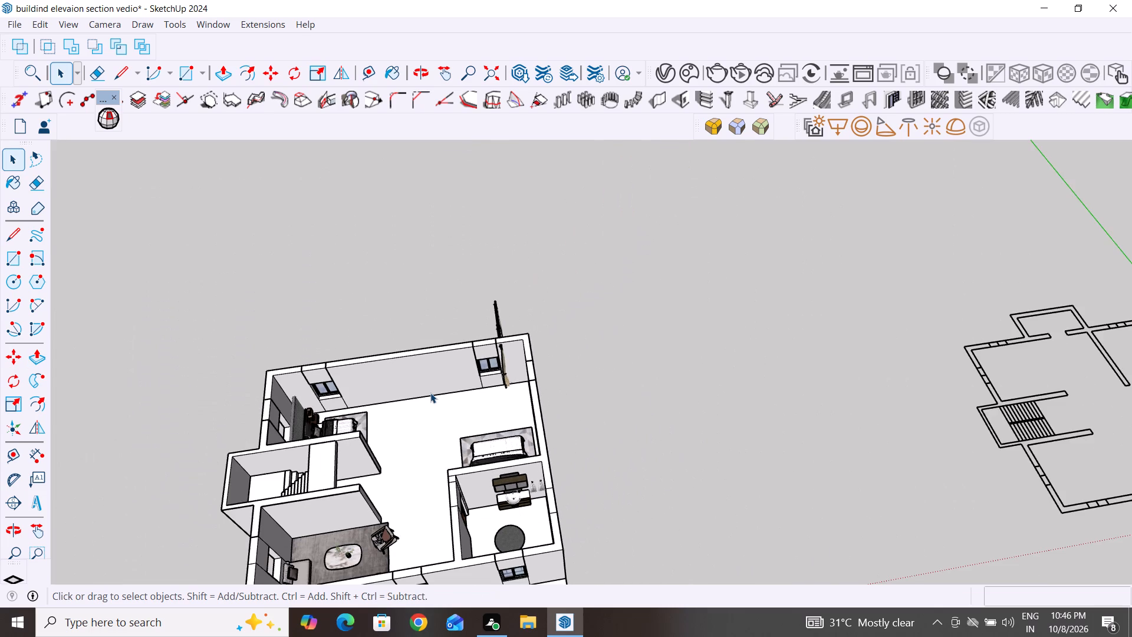
pyautogui.moveTo(489, 393); pyautogui.dragTo(535, 401, button='middle')
pyautogui.moveTo(535, 401); pyautogui.dragTo(536, 401, button='middle')
pyautogui.scroll(8, 416, 481)
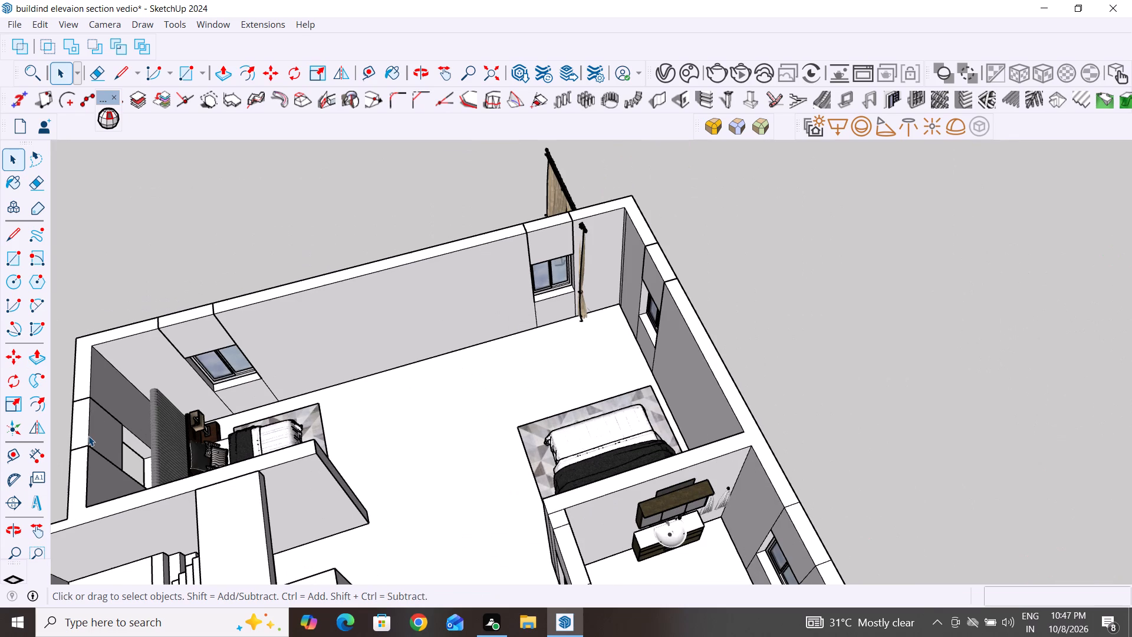
pyautogui.click(9, 230)
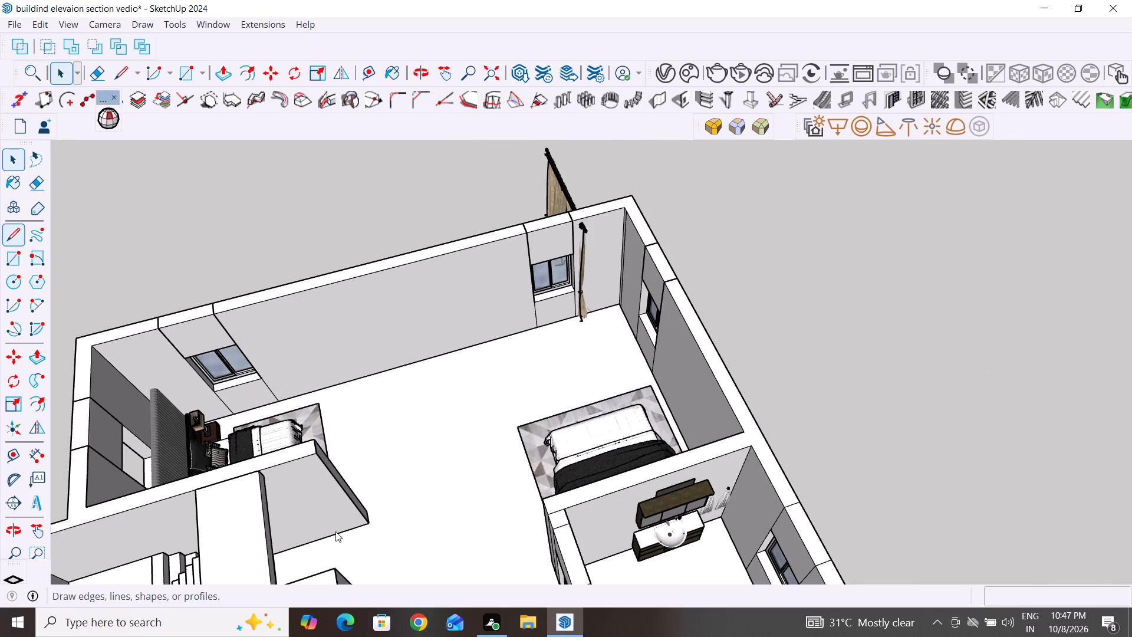
pyautogui.click(369, 524)
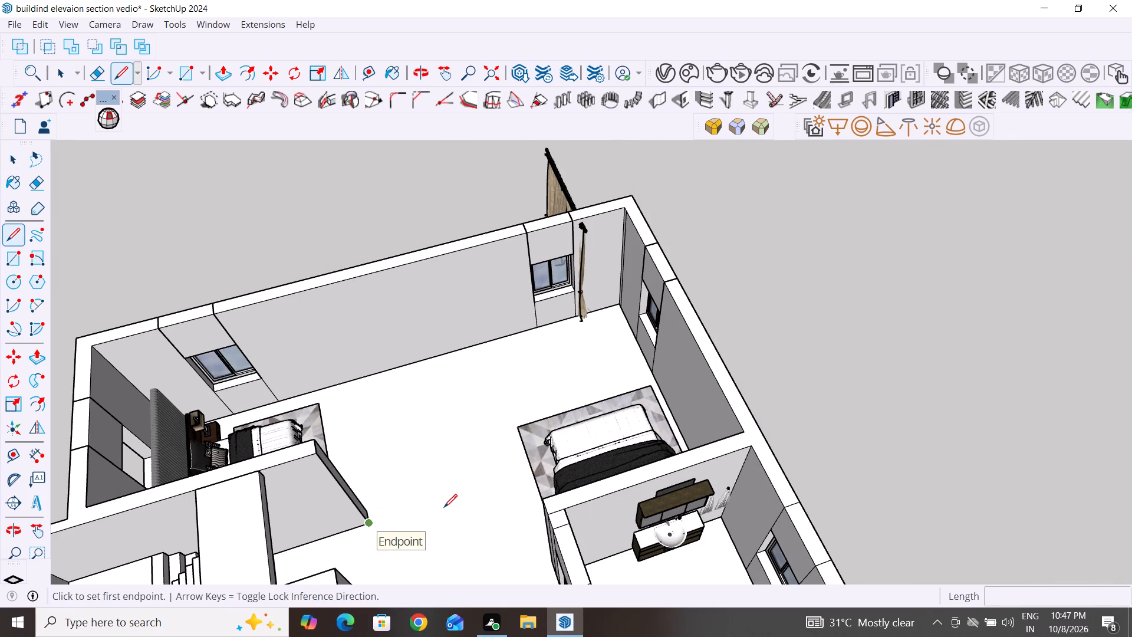
pyautogui.click(444, 507)
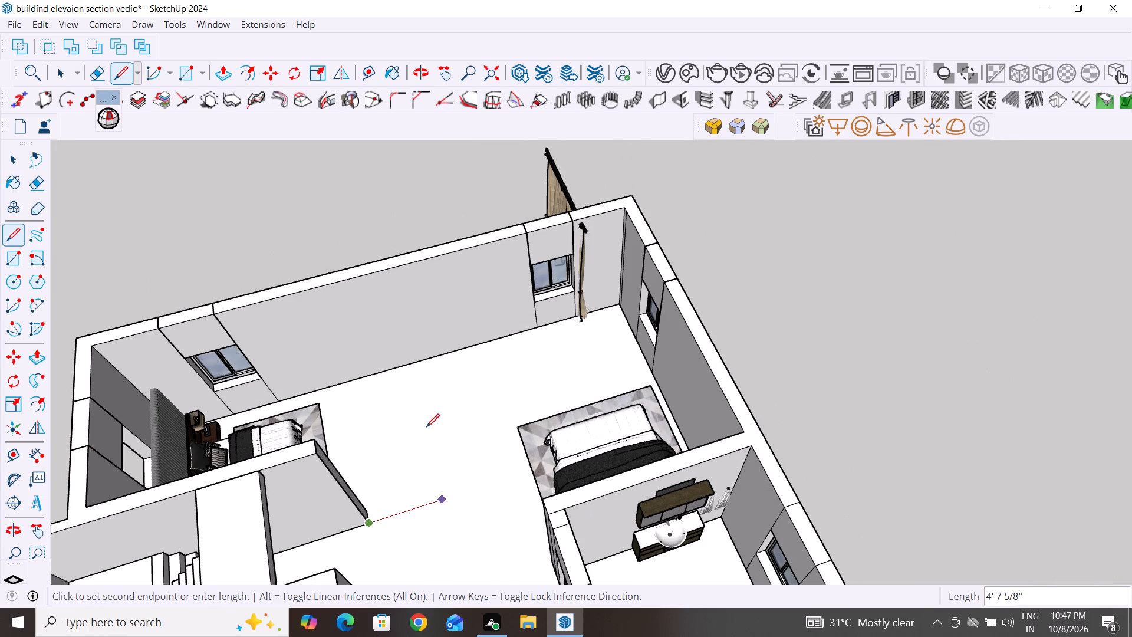
pyautogui.click(405, 366)
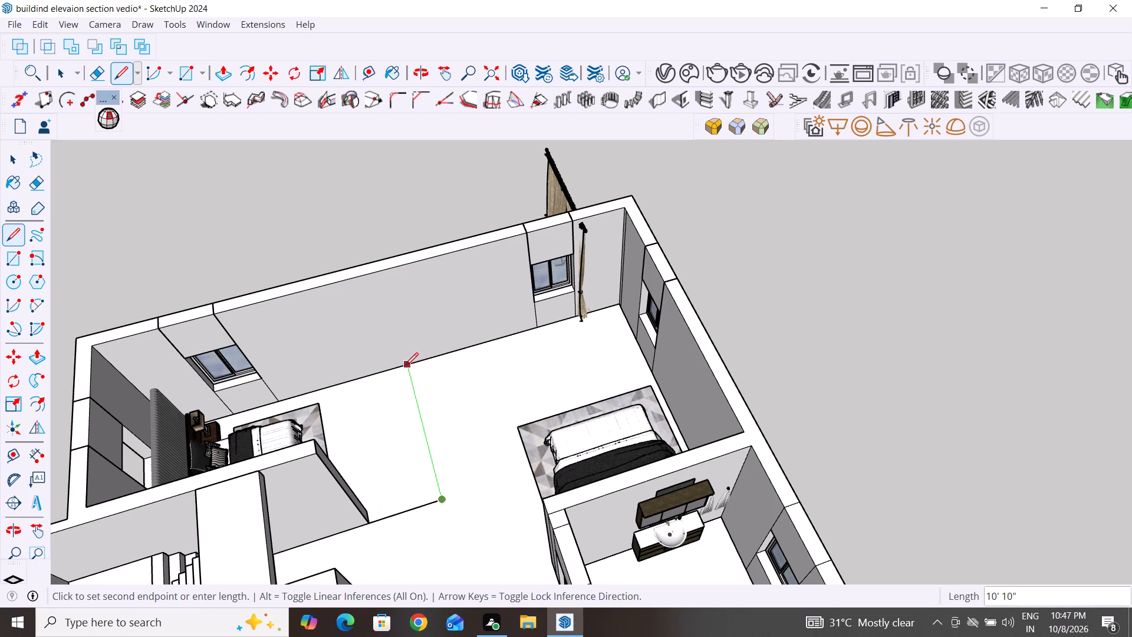
pyautogui.click(19, 160)
pyautogui.click(221, 208)
# Place a guide 10" from the 10' 10" floor line, on the side facing the bed next to the bathroom.
pyautogui.scroll(4, 435, 536)
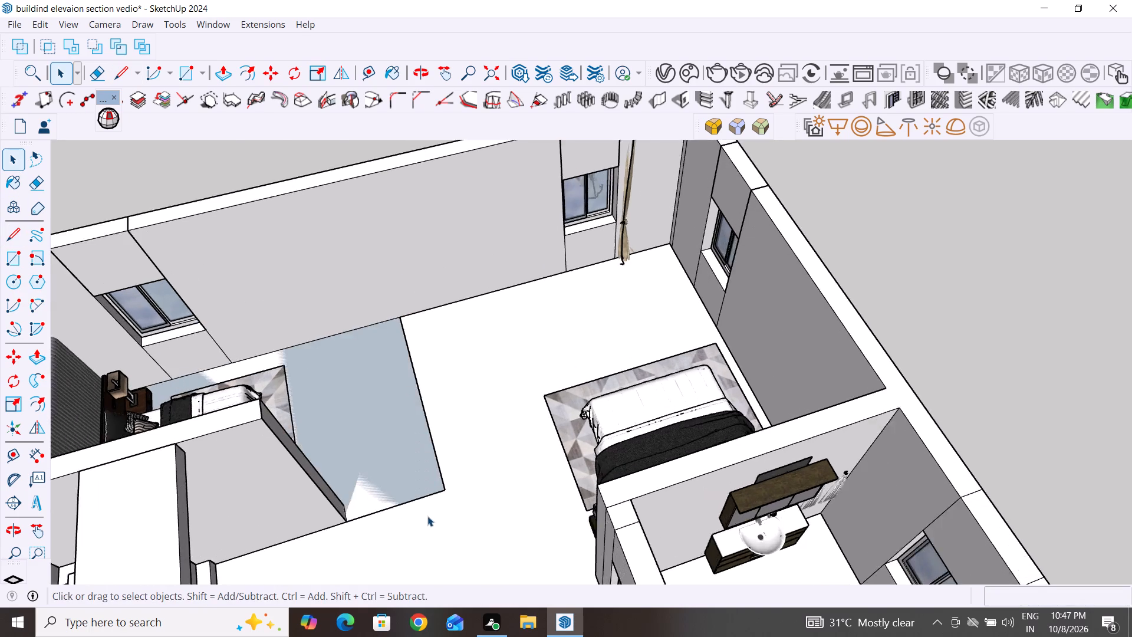
pyautogui.scroll(9, 429, 508)
pyautogui.moveTo(426, 467); pyautogui.dragTo(423, 463, button='middle')
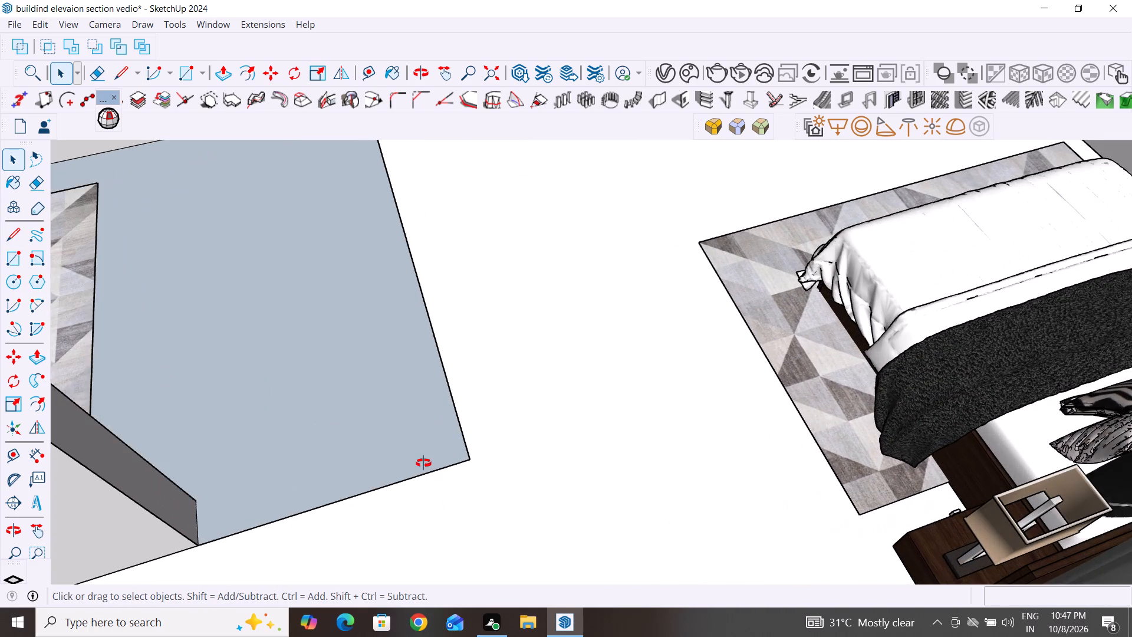
pyautogui.moveTo(423, 463); pyautogui.dragTo(374, 335, button='middle')
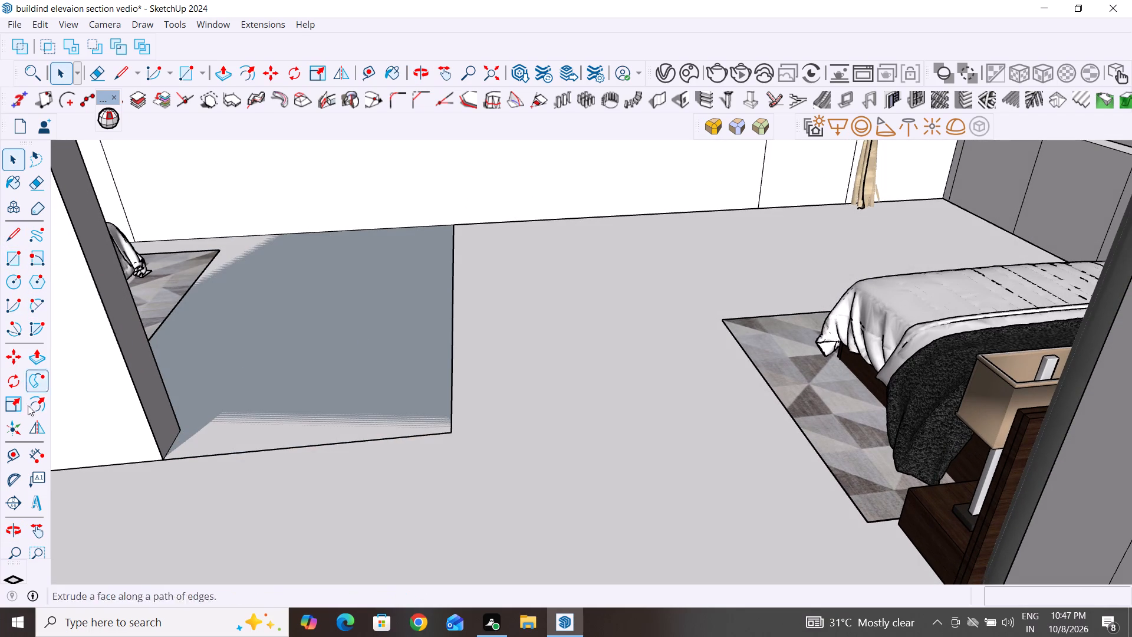
pyautogui.click(9, 447)
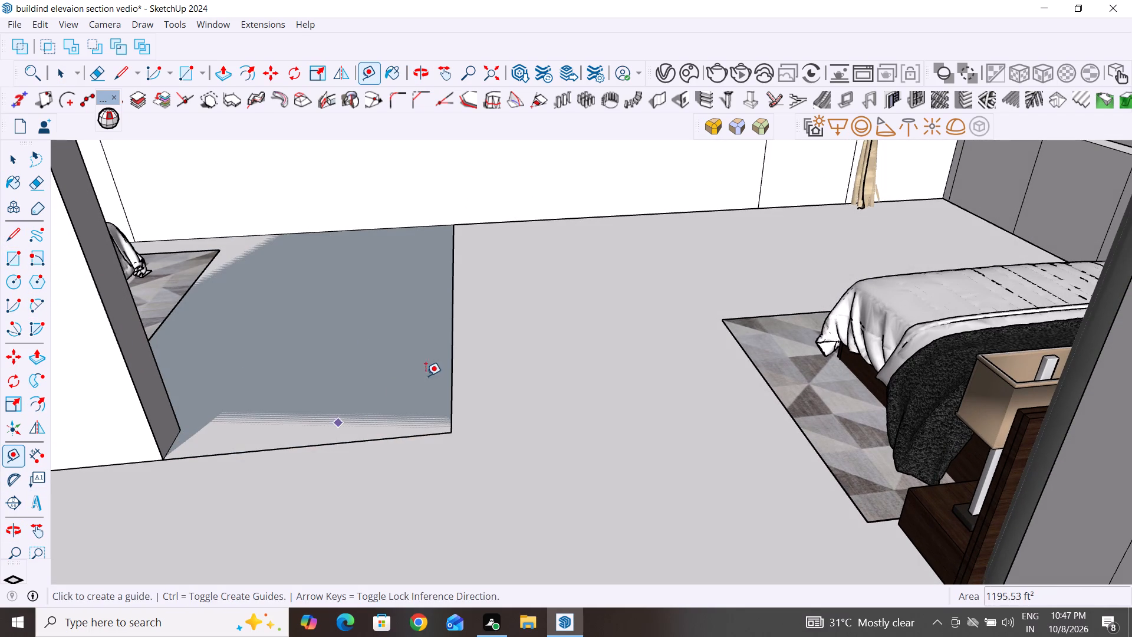
pyautogui.click(454, 350)
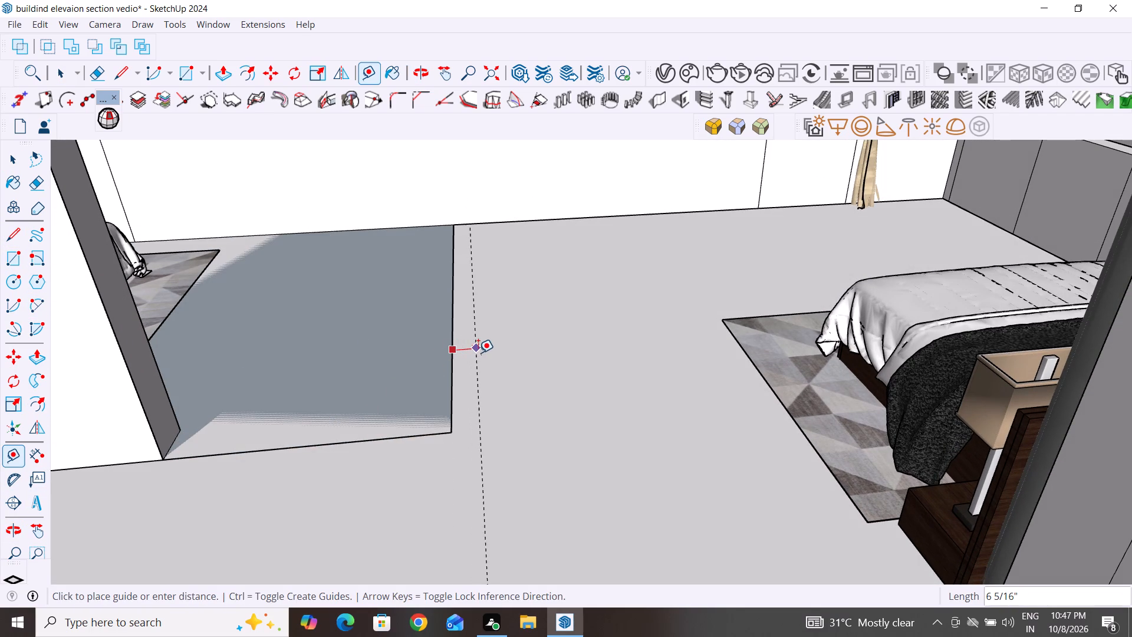
pyautogui.write('10"')
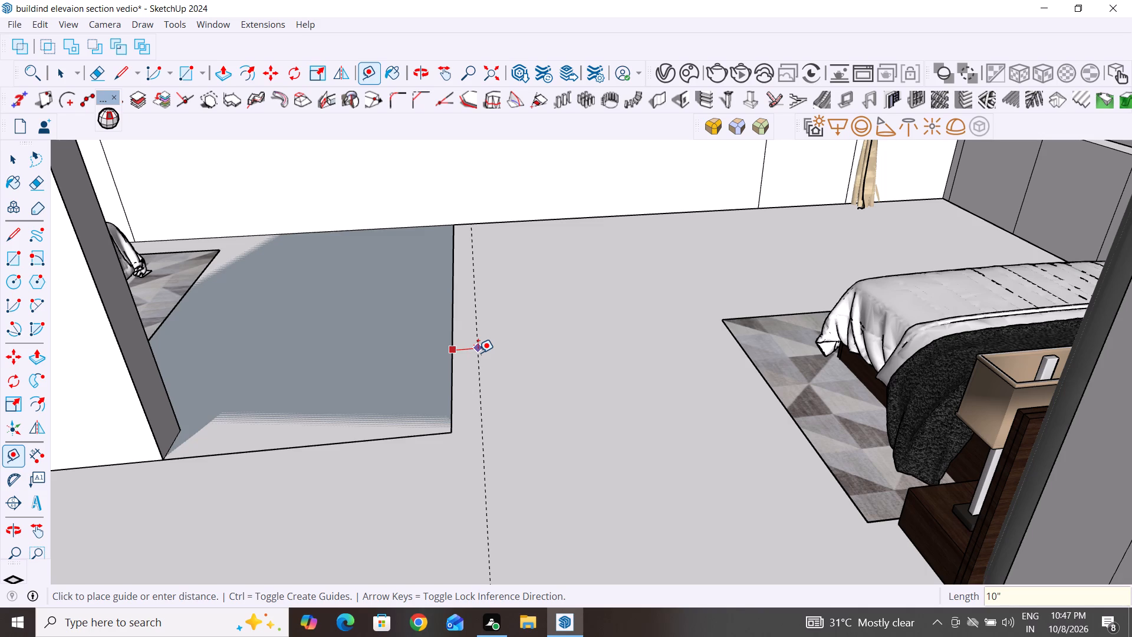
pyautogui.press('Return')
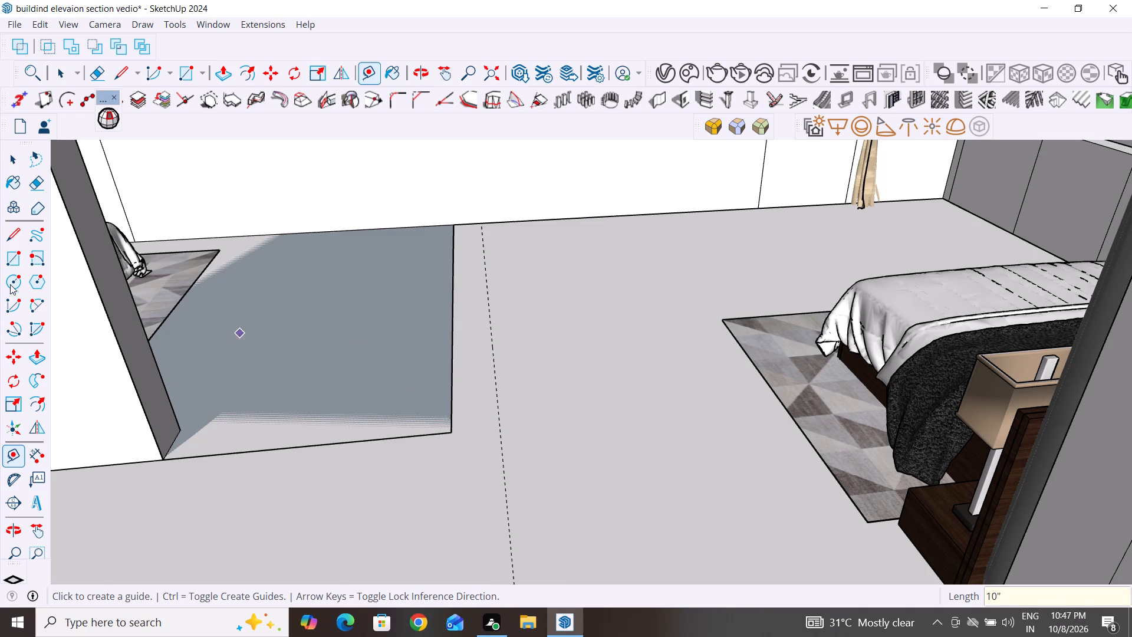
# Outline a 10" wide wall strip on the floor with a 10" end edge and a 10' 10" line along the guide to the side wall.
pyautogui.click(12, 241)
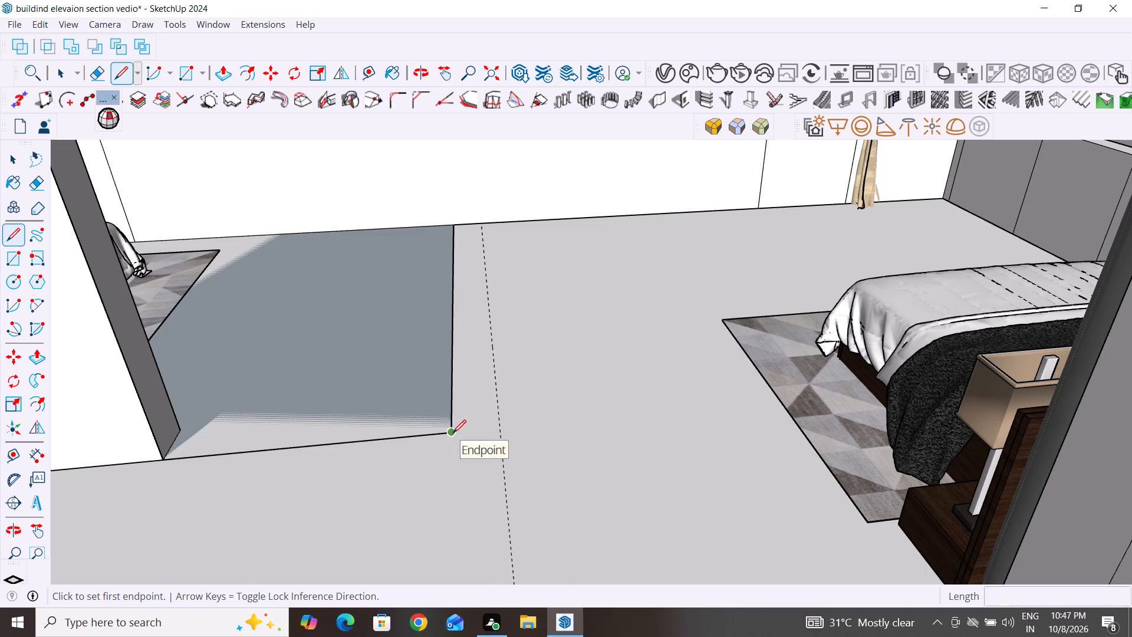
pyautogui.click(453, 433)
pyautogui.click(503, 423)
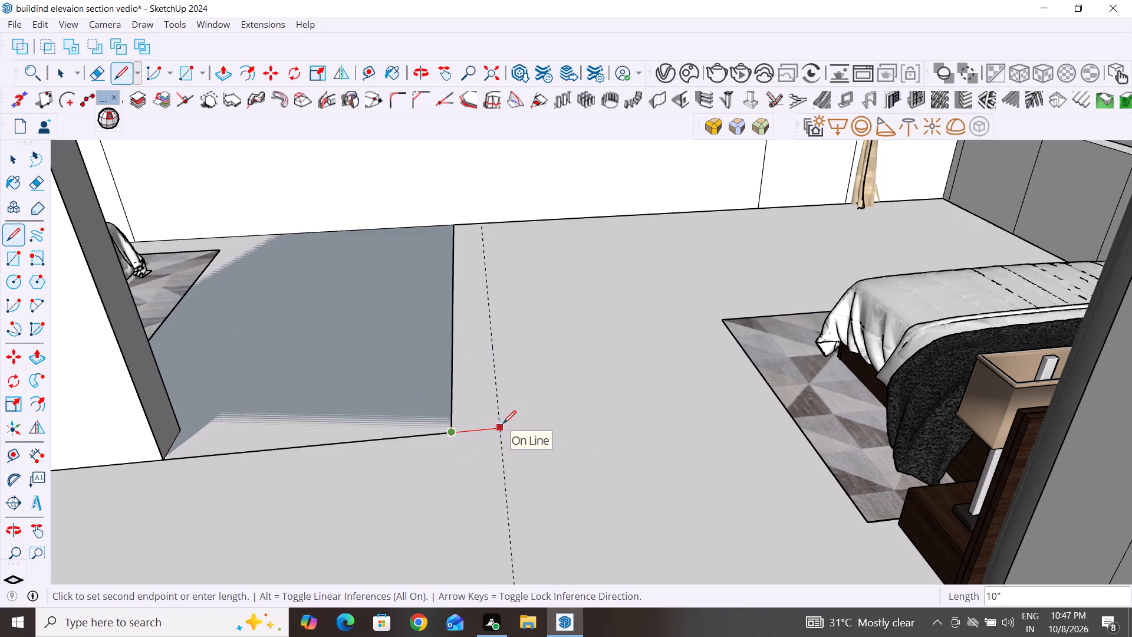
pyautogui.click(483, 220)
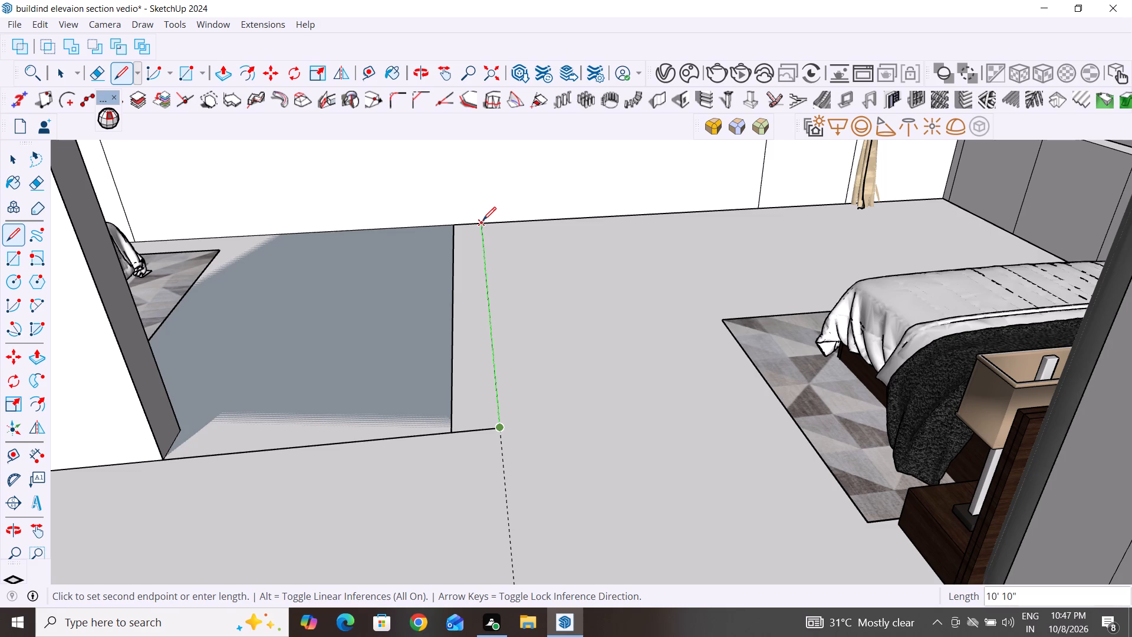
# Delete the floor edge linking the short partition's end corner to the wall strip.
pyautogui.click(4, 163)
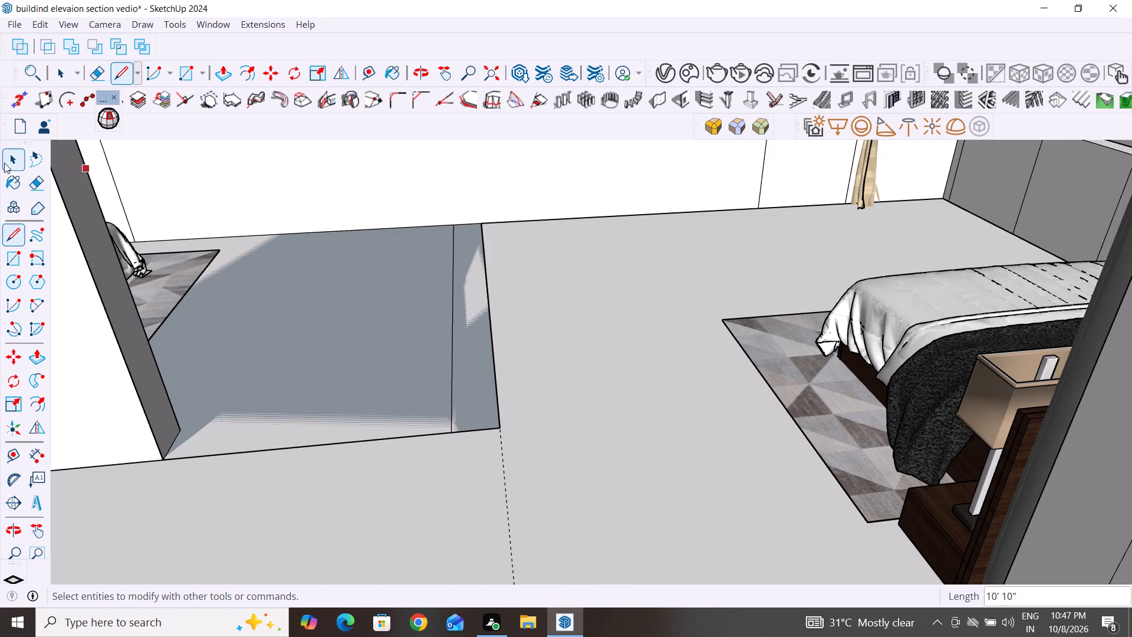
pyautogui.click(255, 450)
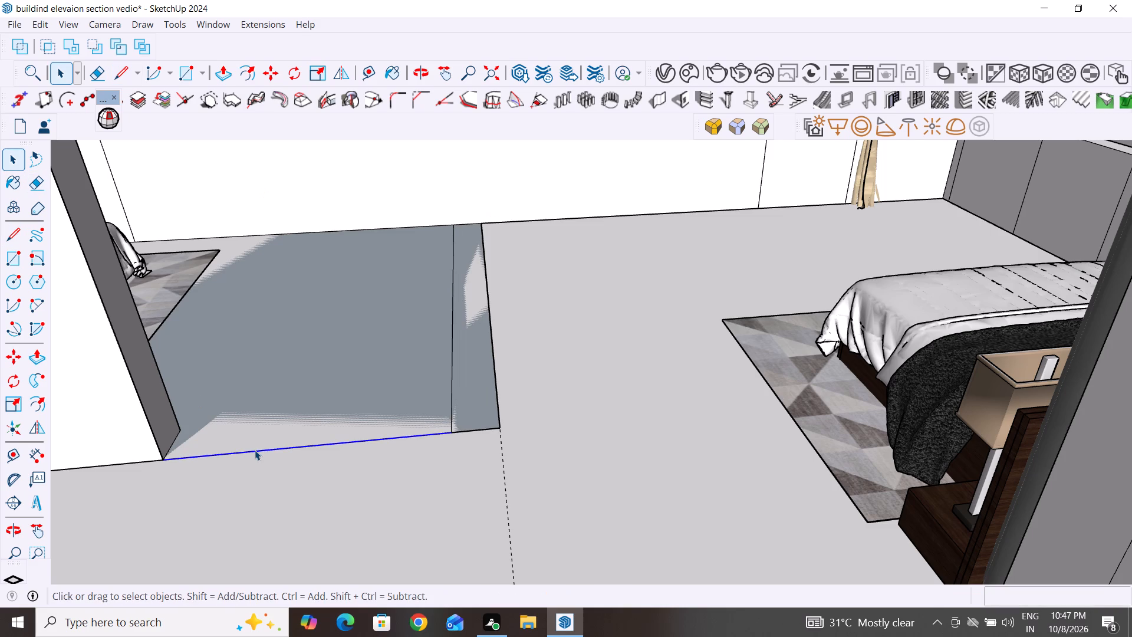
pyautogui.press('Delete')
# Push/Pull the 10" wide floor strip upward to raise a partition wall between the two bed areas.
pyautogui.scroll(-4, 319, 515)
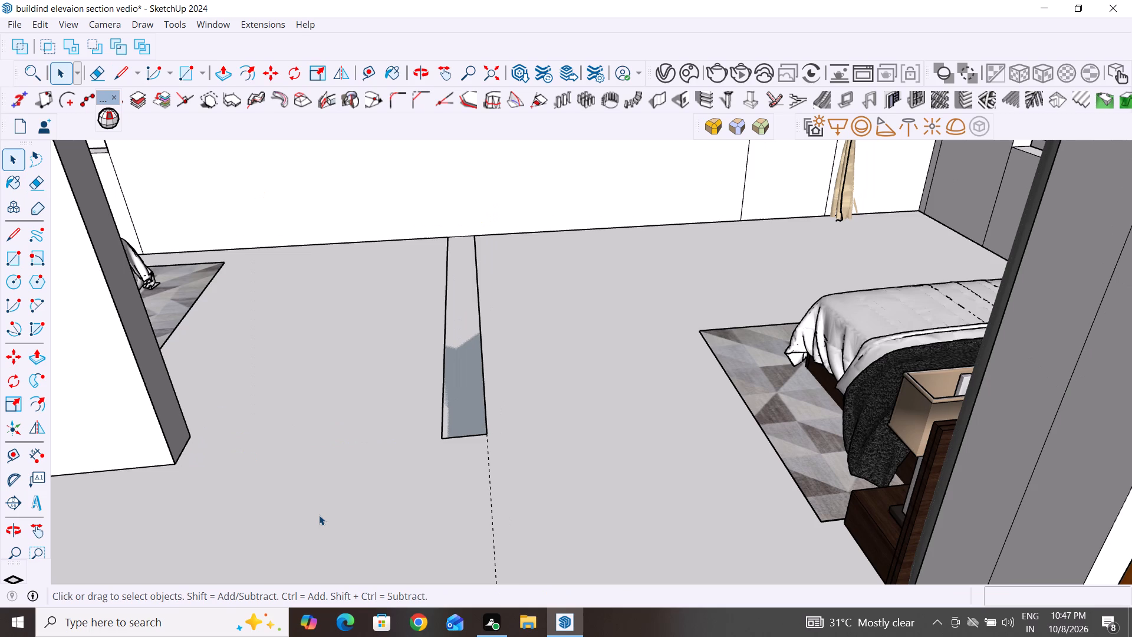
pyautogui.click(223, 70)
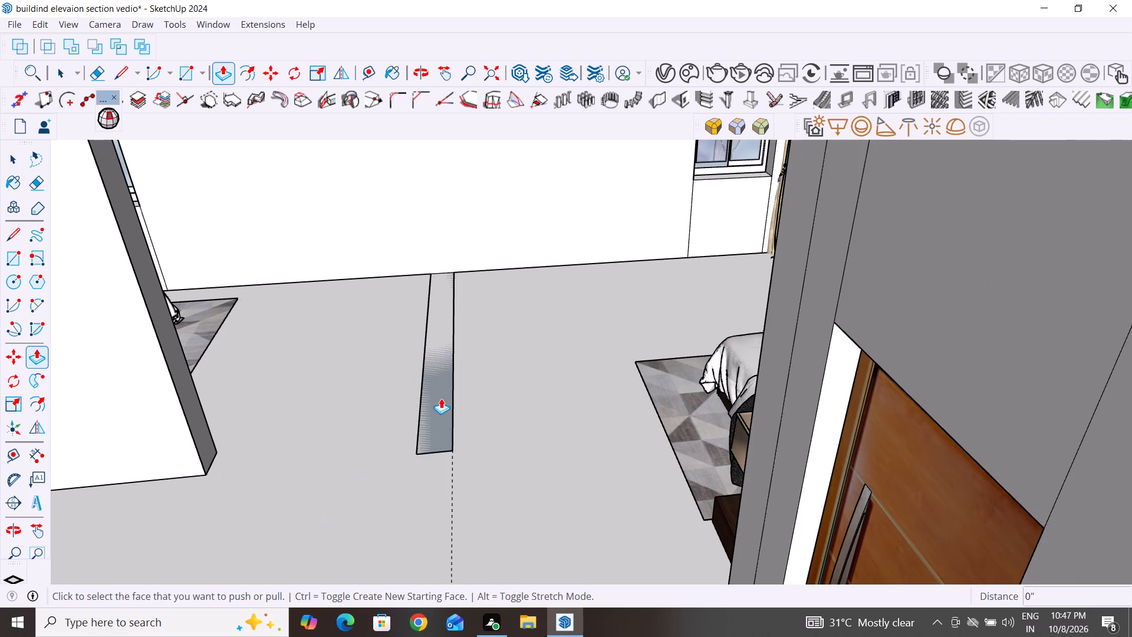
pyautogui.click(441, 398)
pyautogui.scroll(-4, 441, 398)
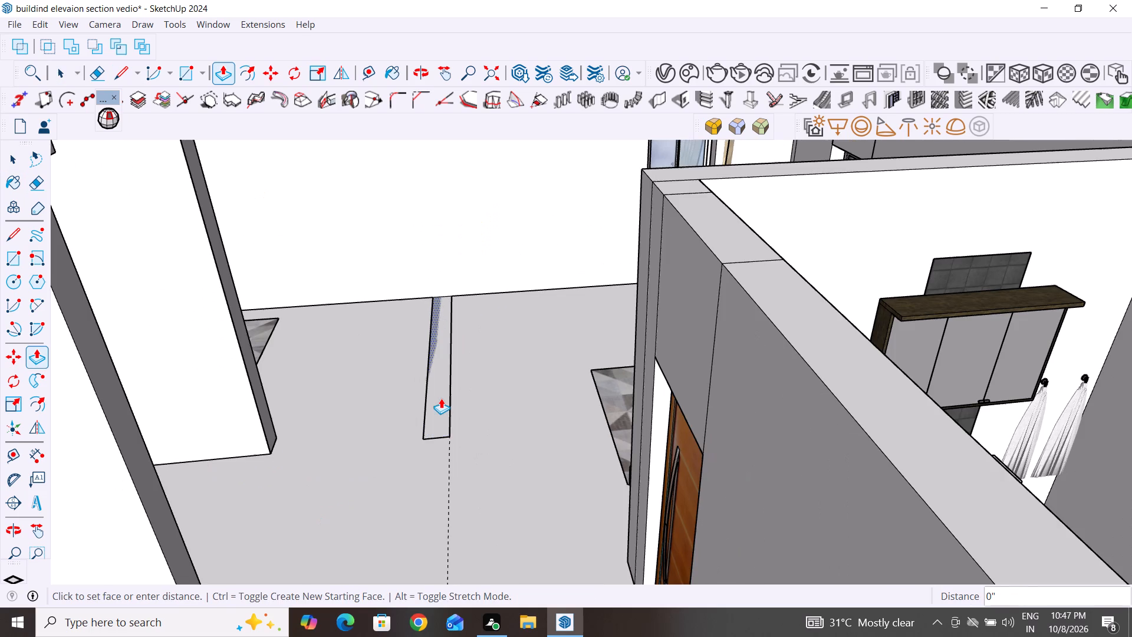
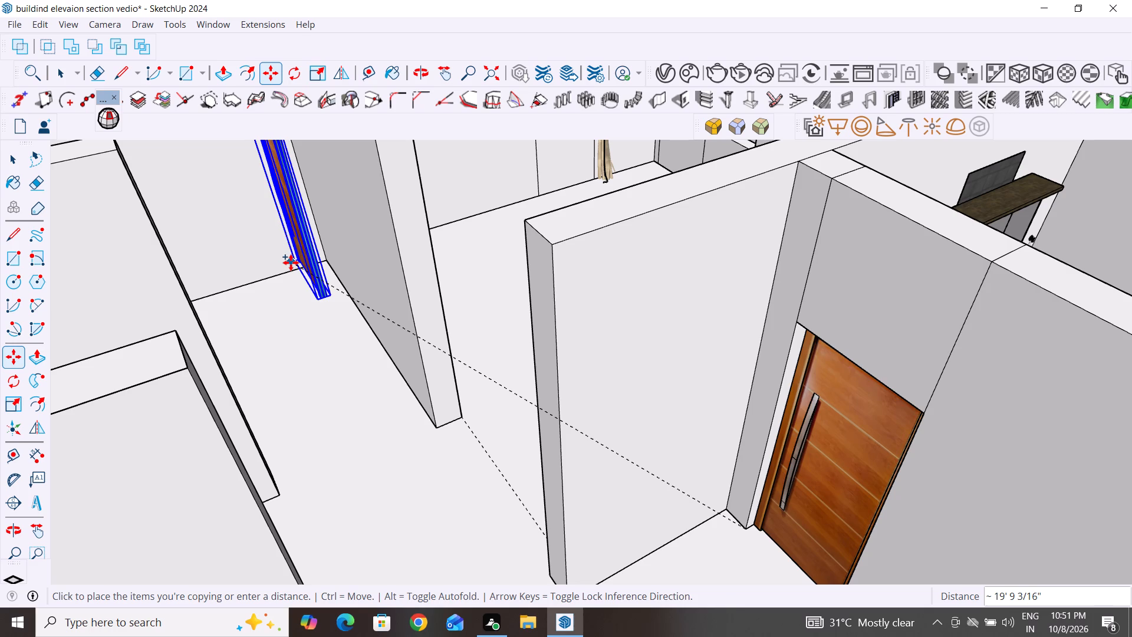
# Place the copied door 9' 5 5/16" away, at the base corner of the wall end beside the bedroom opening.
pyautogui.click(437, 431)
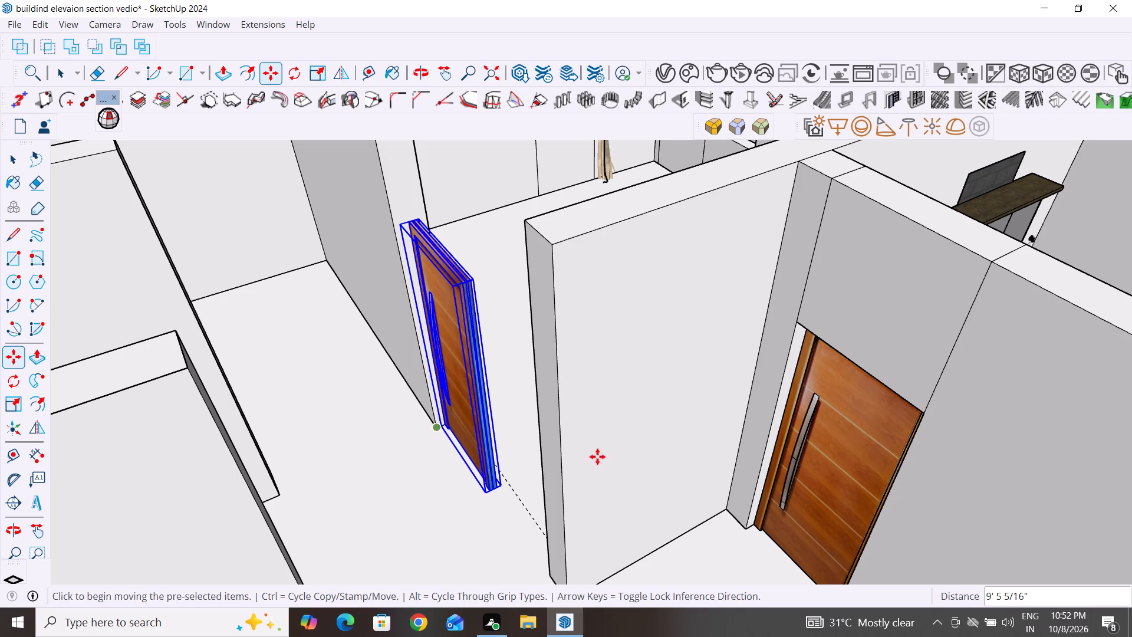
pyautogui.click(13, 160)
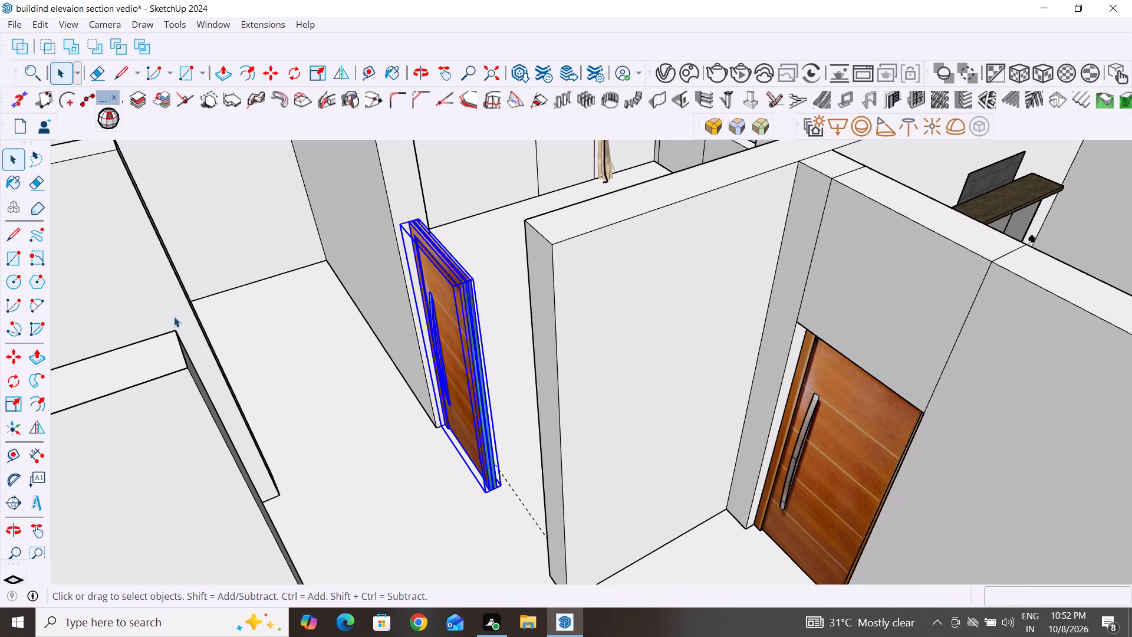
# Draw a 6' 2" line across the bedroom opening from the bedroom wall's top corner to the headboard partition's top edge.
pyautogui.scroll(-2, 294, 441)
pyautogui.moveTo(362, 500); pyautogui.dragTo(560, 552, button='middle')
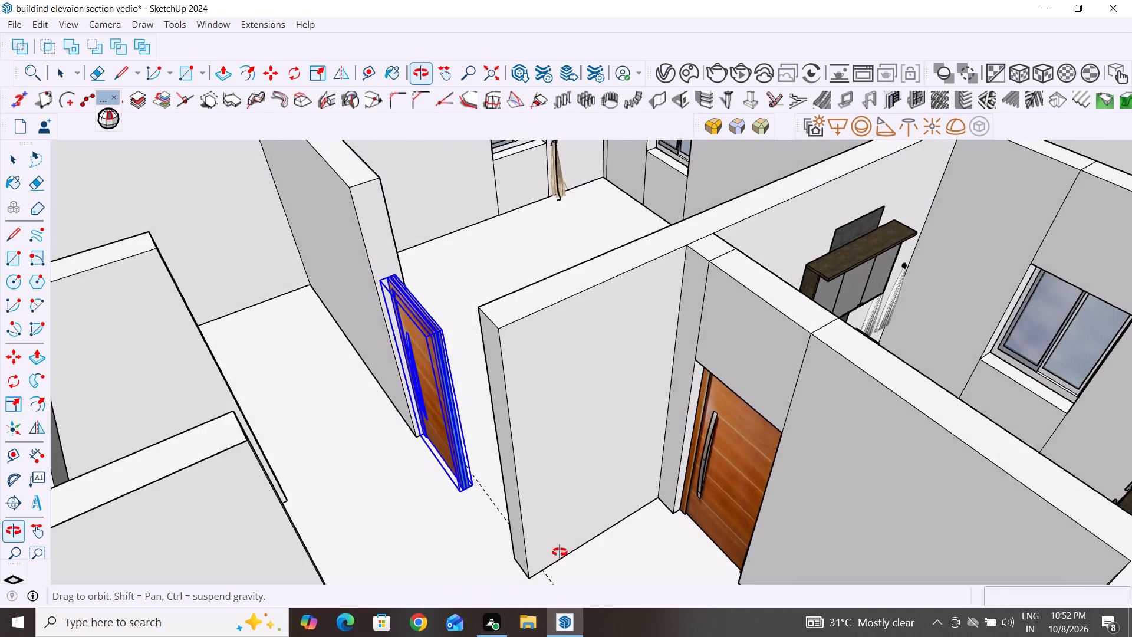
pyautogui.moveTo(560, 552); pyautogui.dragTo(862, 544, button='middle')
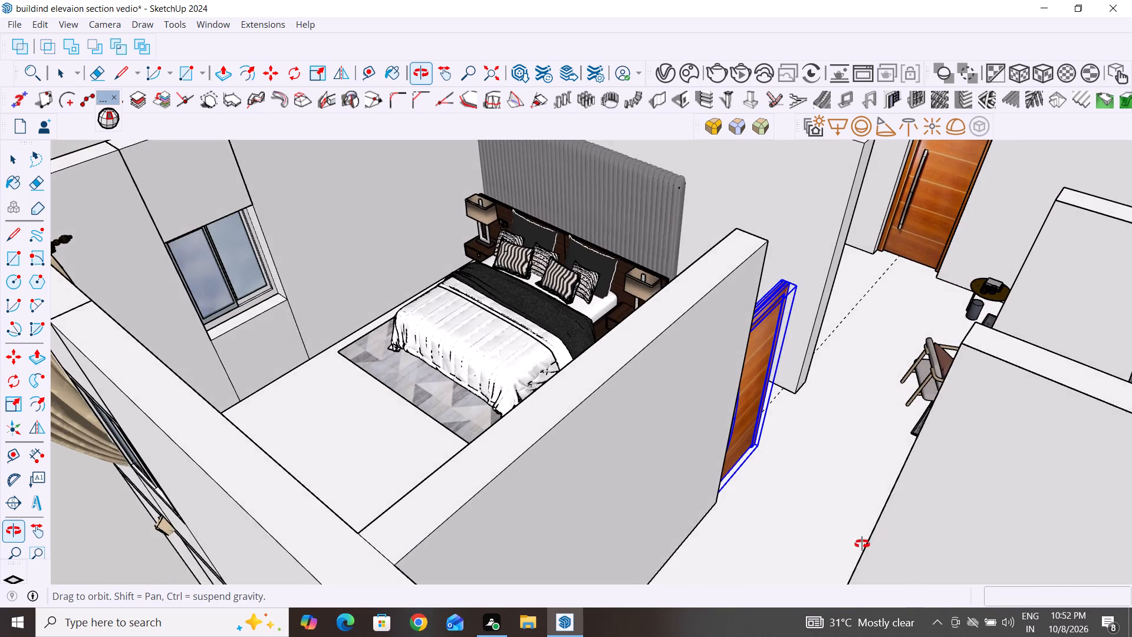
pyautogui.moveTo(862, 544); pyautogui.dragTo(851, 550, button='middle')
pyautogui.scroll(4, 706, 248)
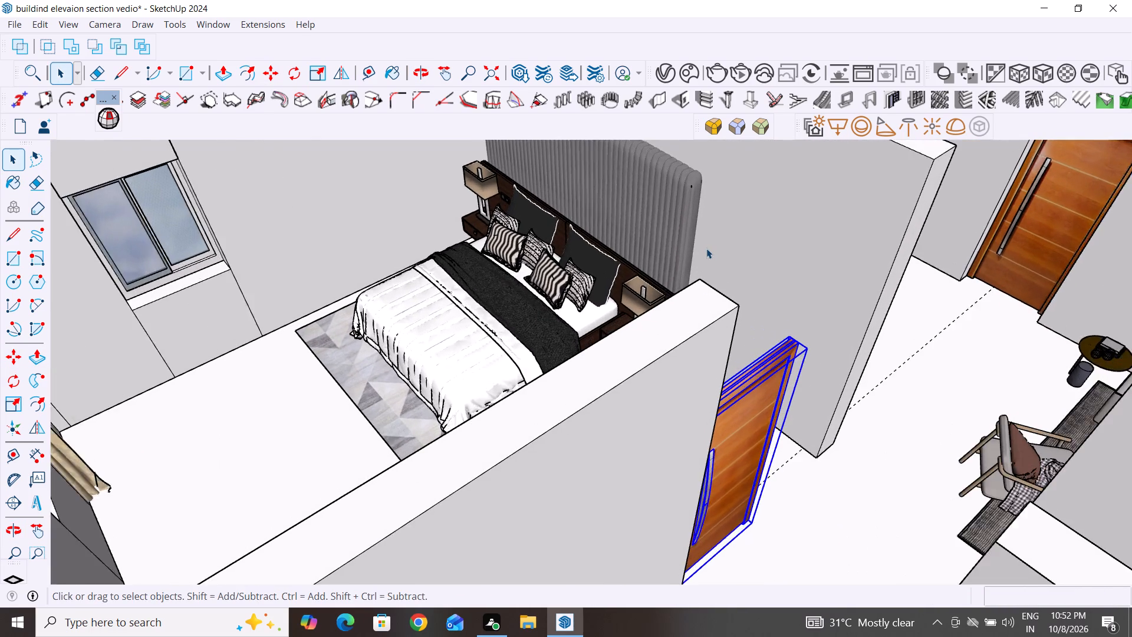
pyautogui.click(5, 236)
pyautogui.scroll(-2, 468, 455)
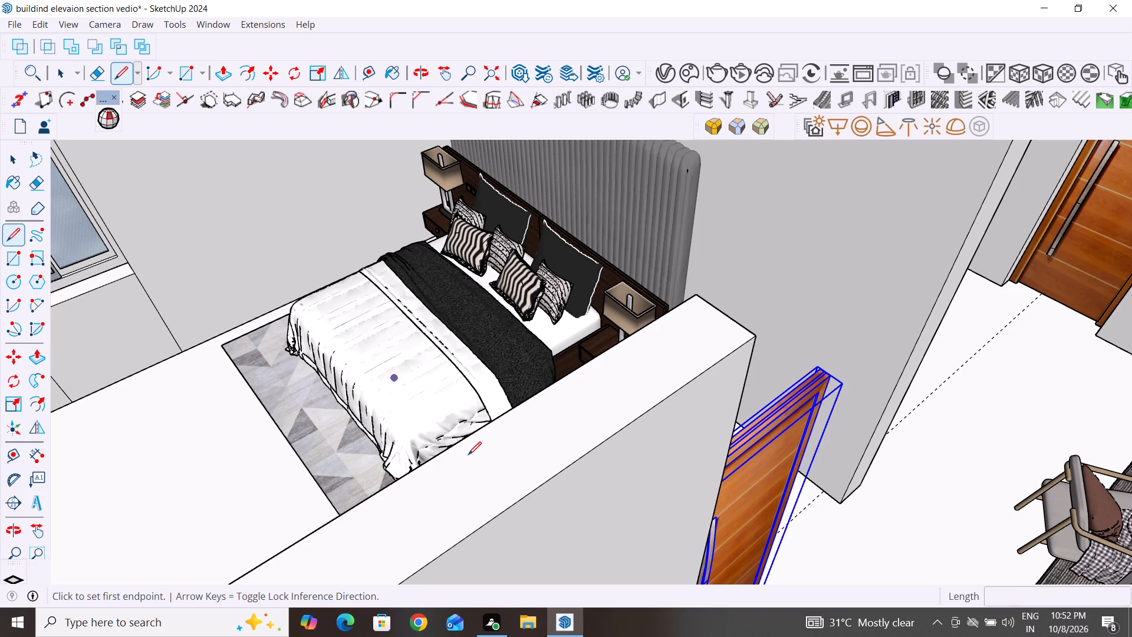
pyautogui.scroll(-4, 468, 455)
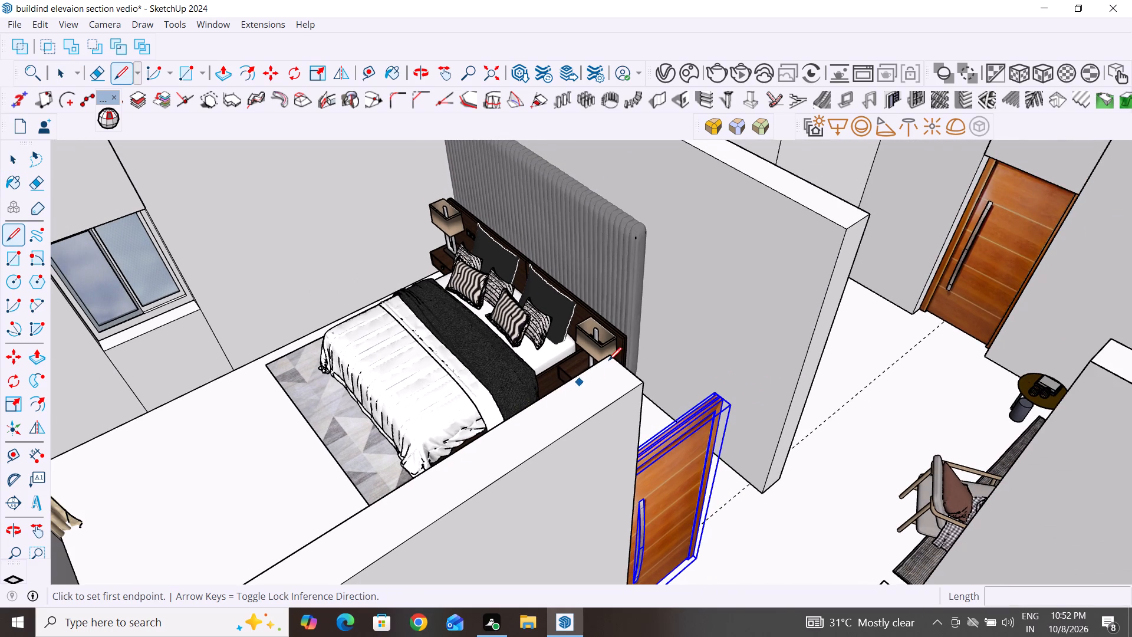
pyautogui.click(608, 357)
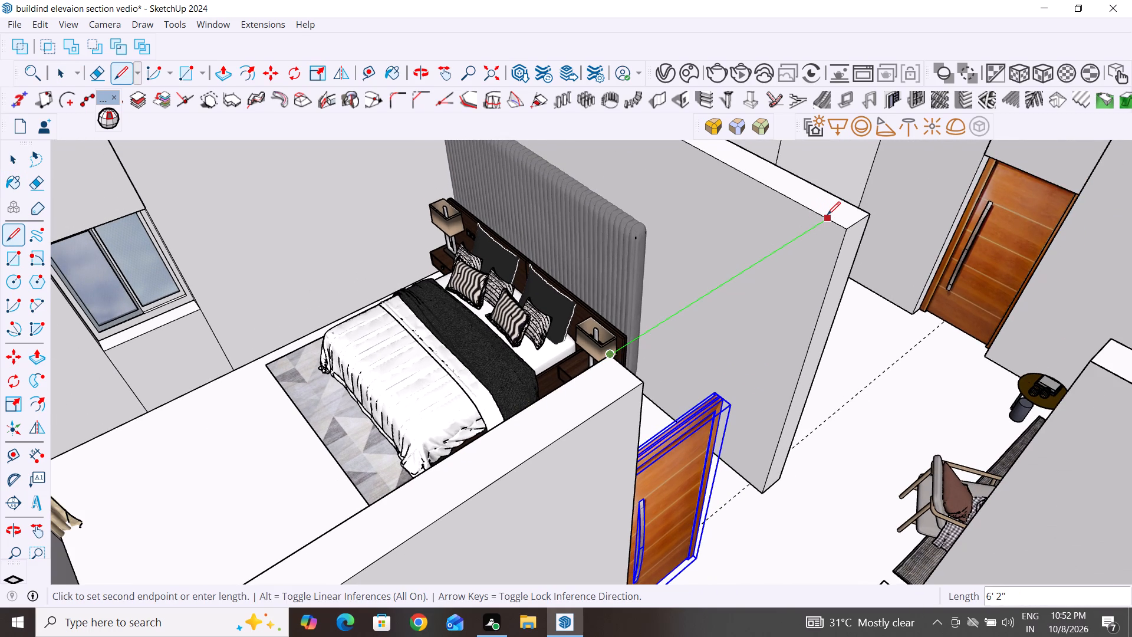
pyautogui.click(827, 215)
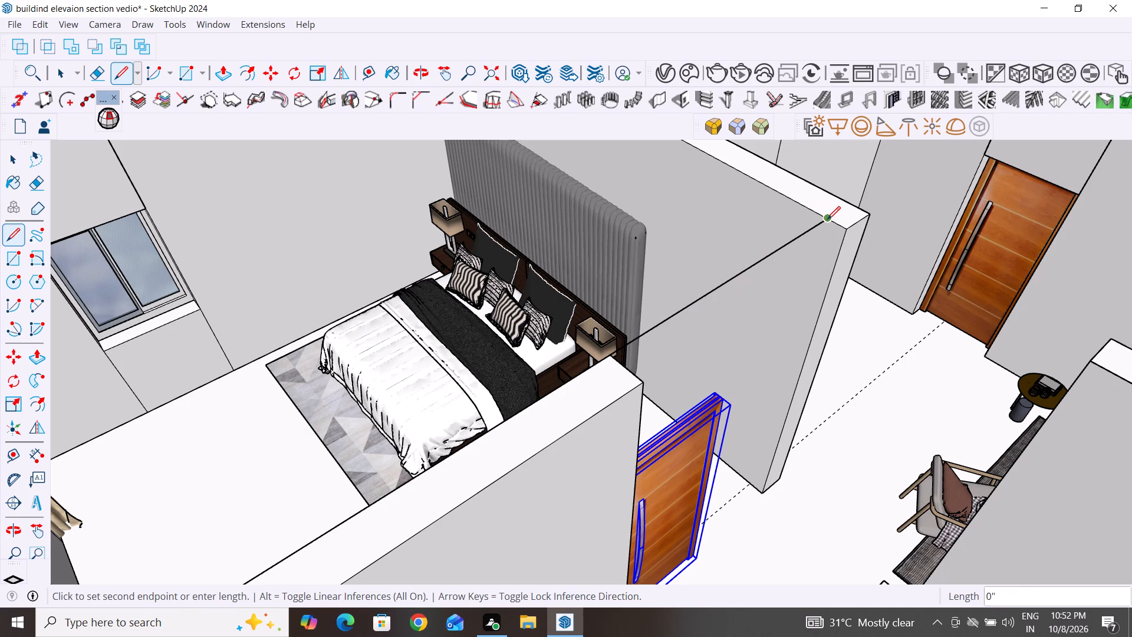
pyautogui.press('Escape')
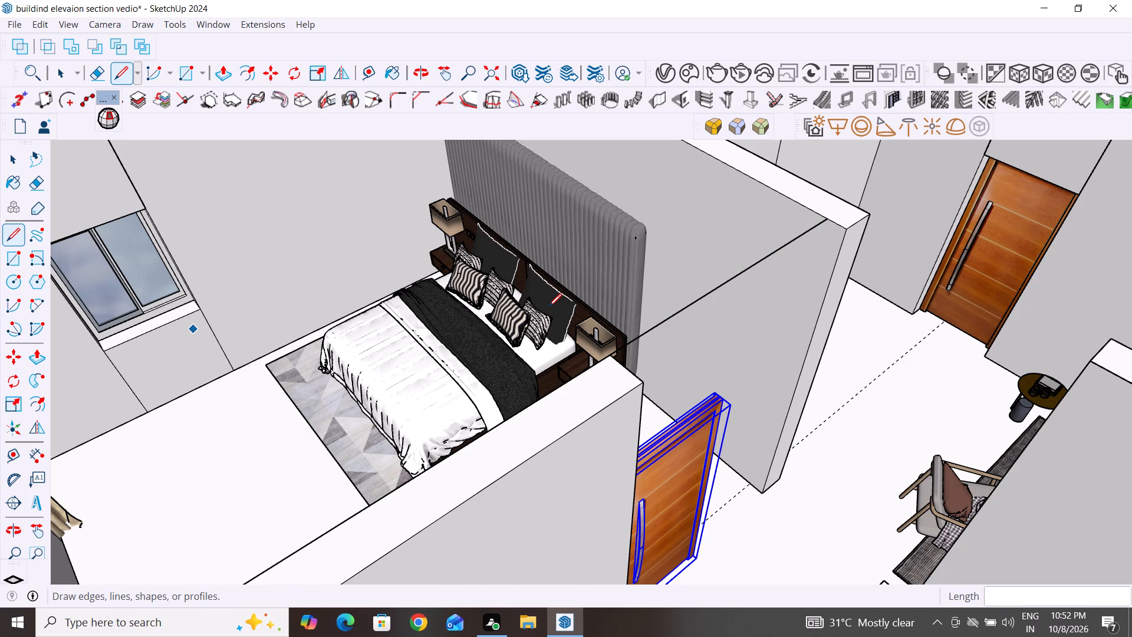
# Draw a floor line about 7' 5" long from the wall's base corner by the door, running just past the headboard partition's end.
pyautogui.scroll(-7, 548, 307)
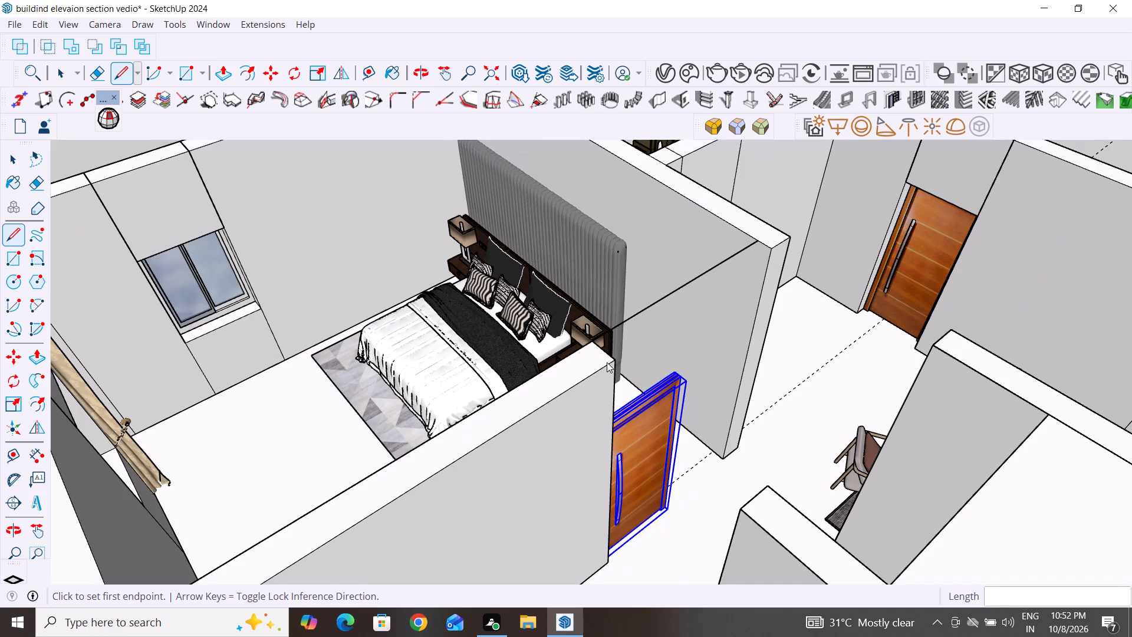
pyautogui.click(598, 539)
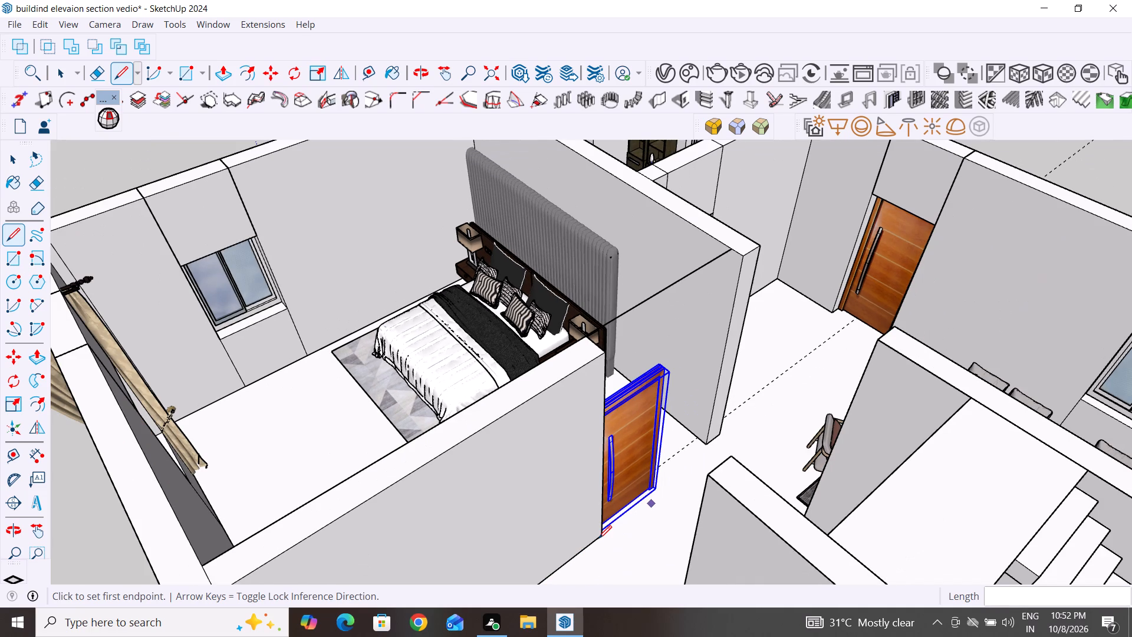
pyautogui.click(734, 436)
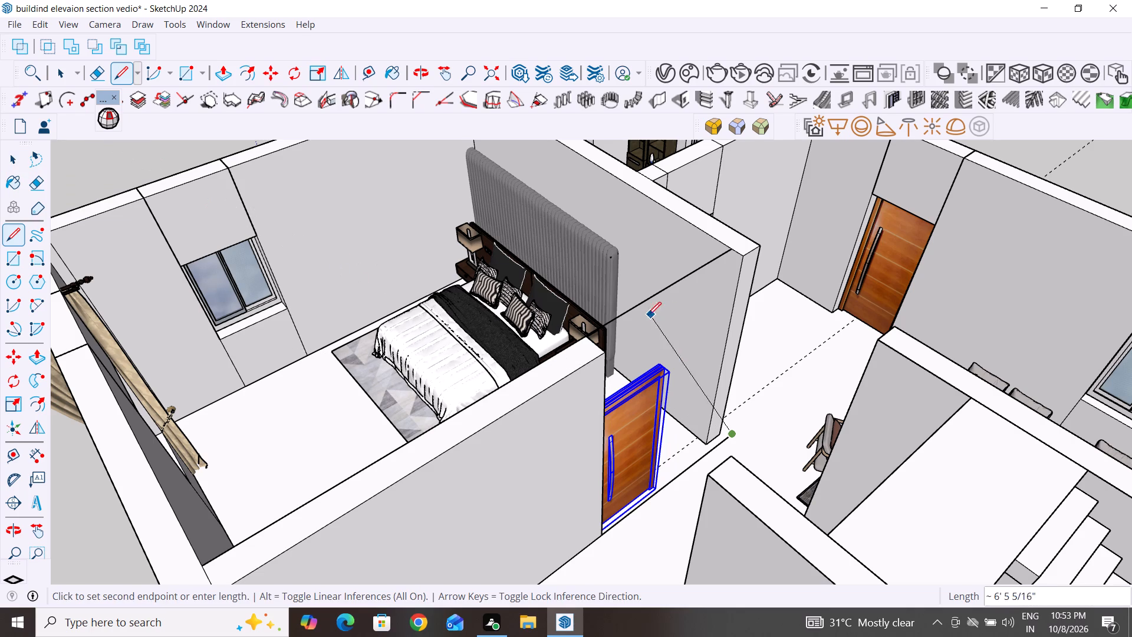
pyautogui.click(10, 157)
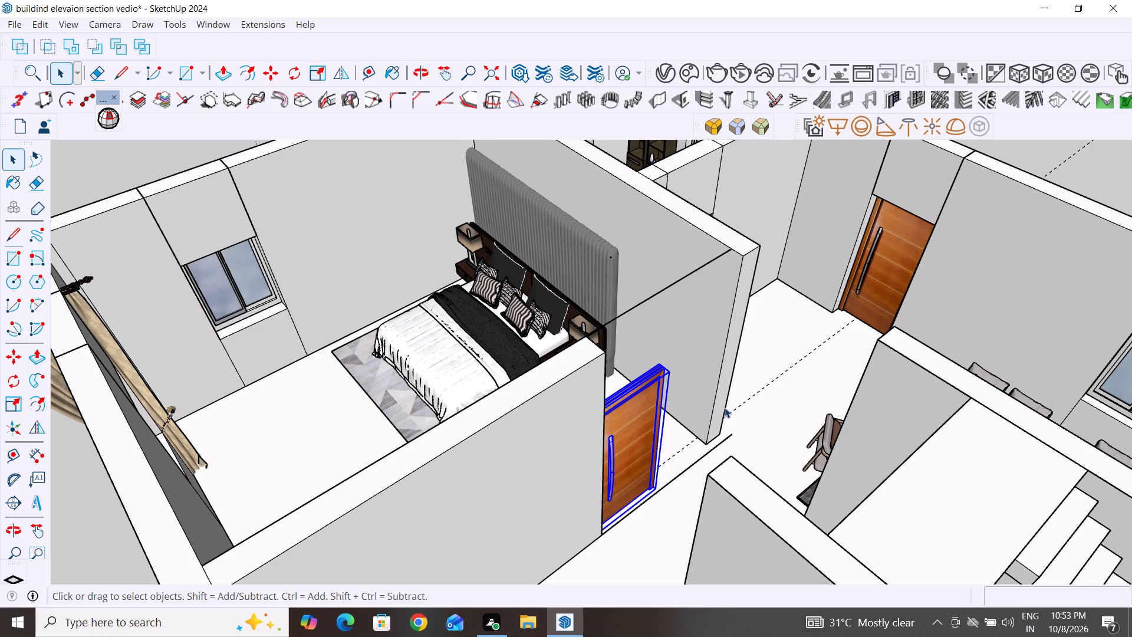
# Push/Pull the end face of the headboard partition out 4 3/16" to meet the floor line.
pyautogui.click(718, 399)
pyautogui.click(718, 399)
pyautogui.click(721, 397)
pyautogui.click(724, 393)
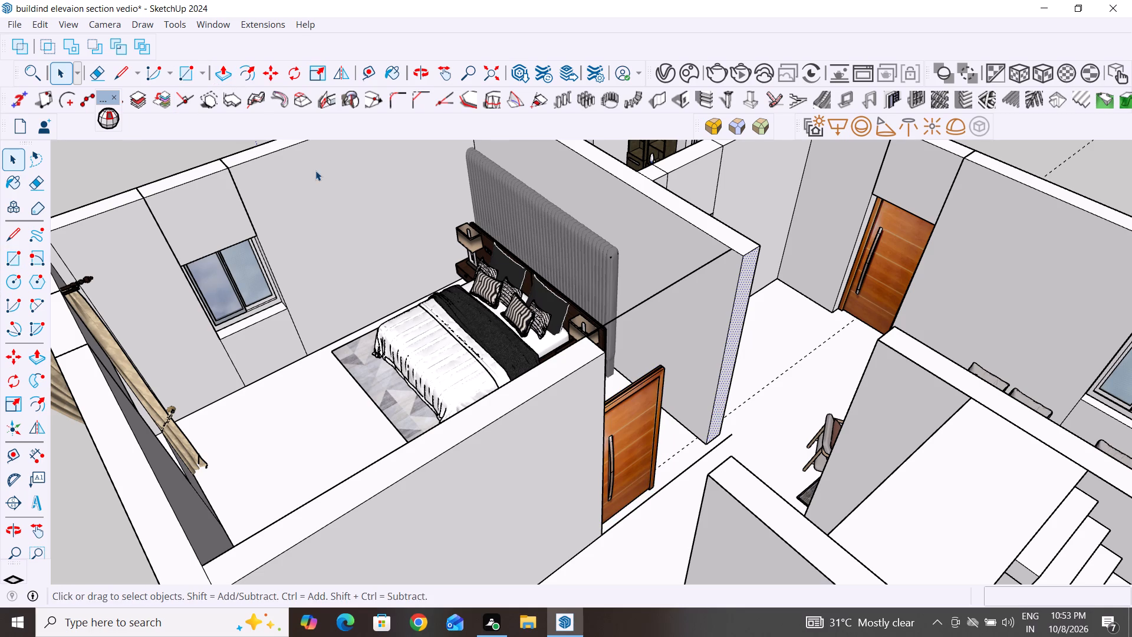
pyautogui.click(221, 77)
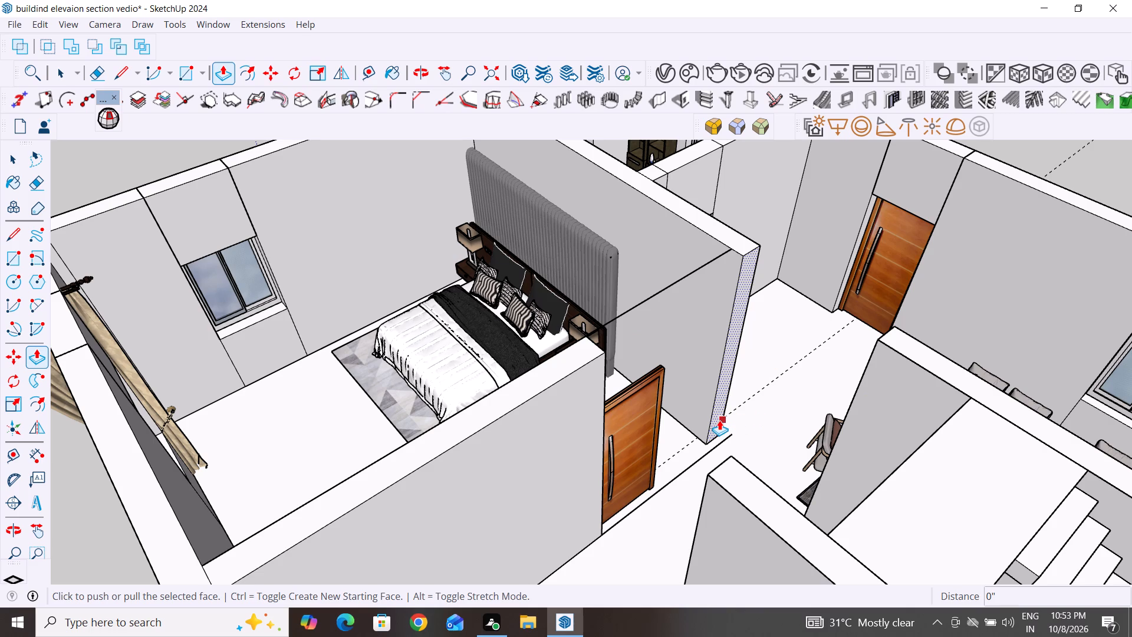
pyautogui.scroll(6, 719, 420)
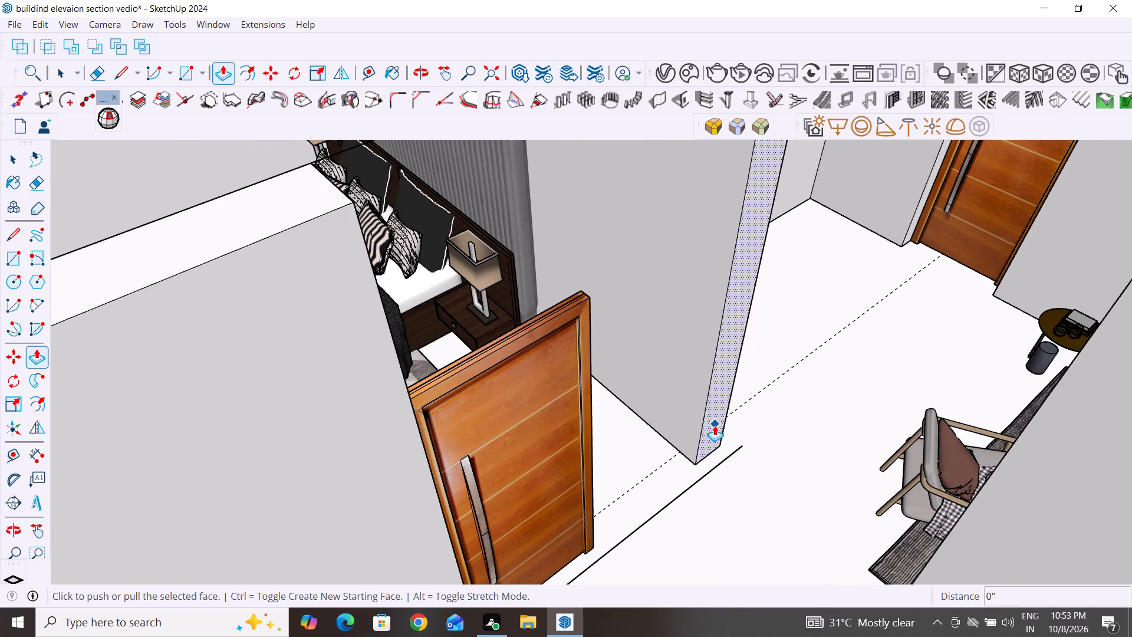
pyautogui.click(715, 425)
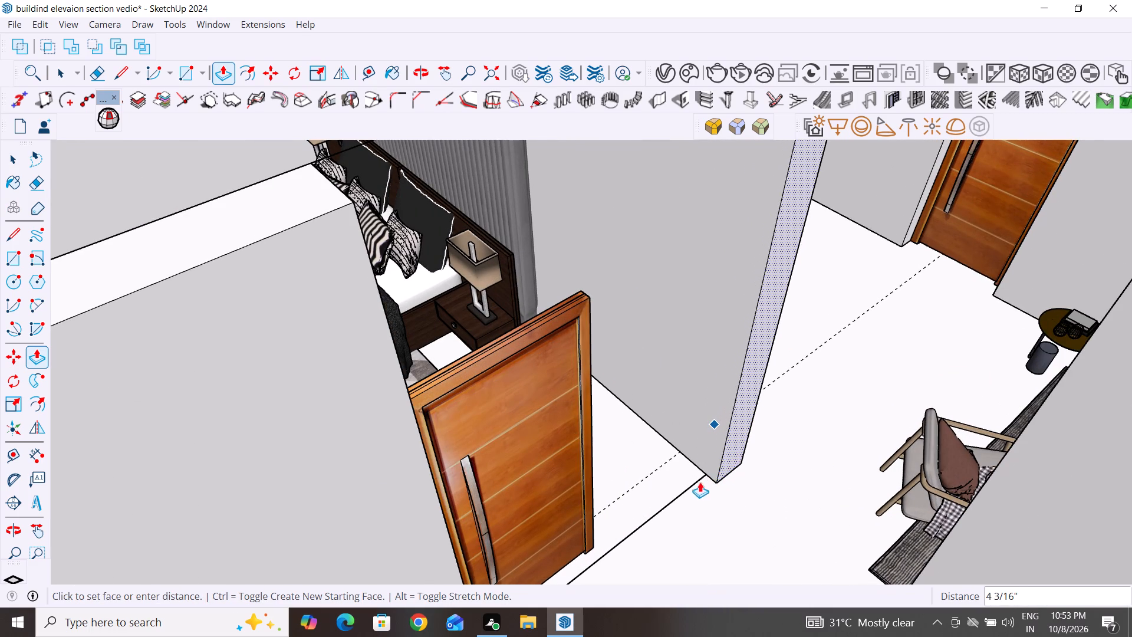
pyautogui.click(696, 480)
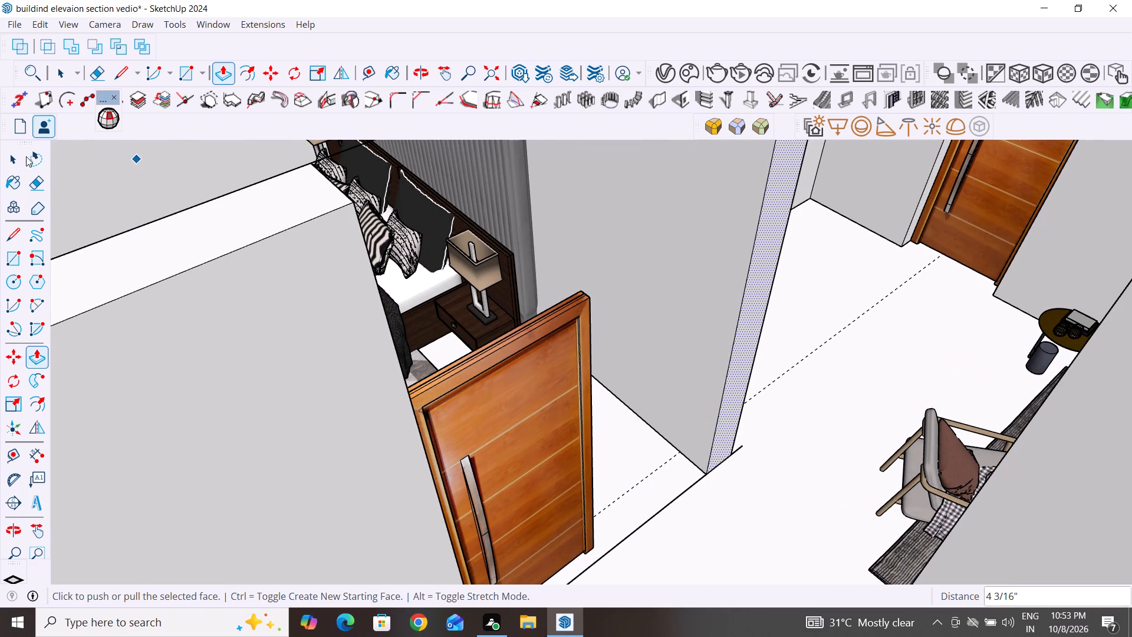
# Delete the leftover floor line segment at the headboard partition's end.
pyautogui.click(15, 163)
pyautogui.click(738, 450)
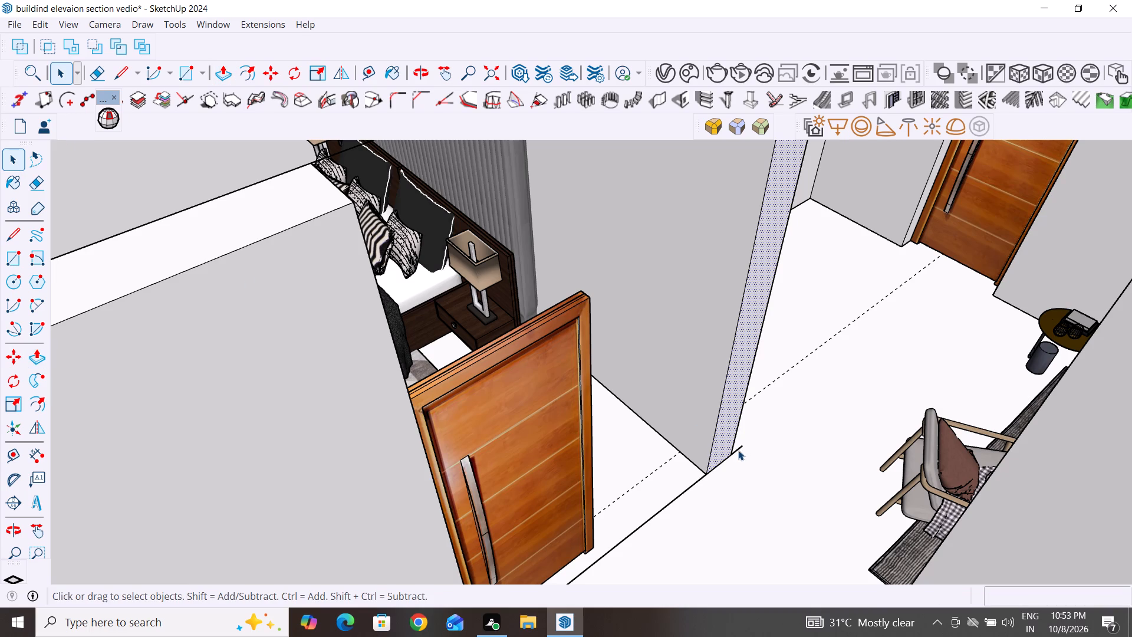
pyautogui.press('Delete')
# Draw a vertical 10' line down the headboard partition's side face, from the end of the 6' 2" line to the floor.
pyautogui.scroll(-2, 769, 452)
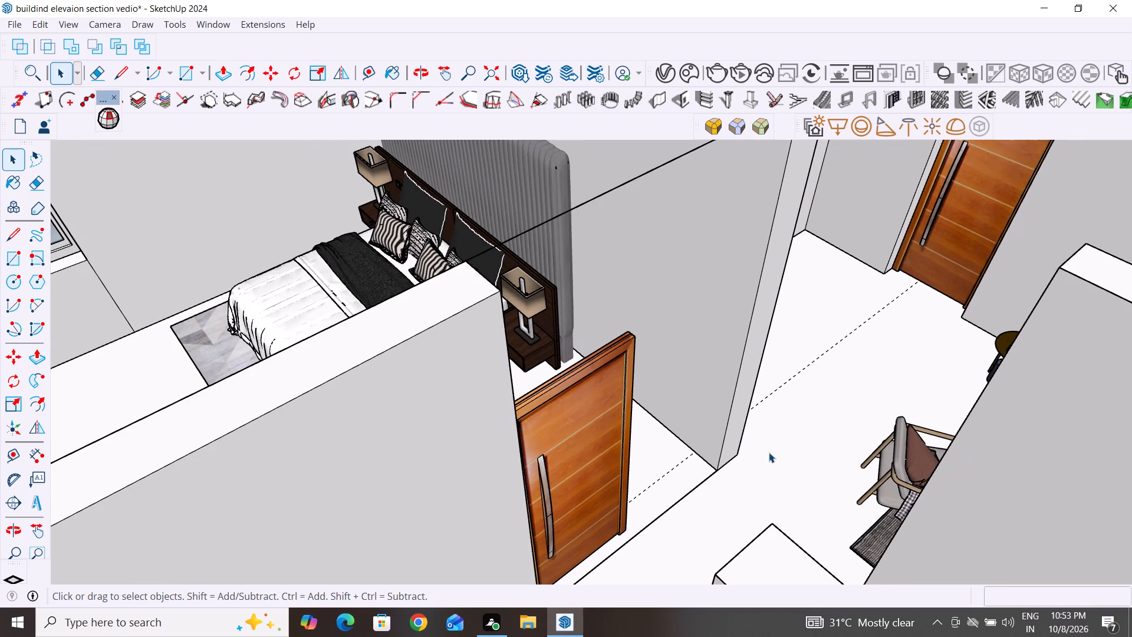
pyautogui.scroll(-3, 672, 534)
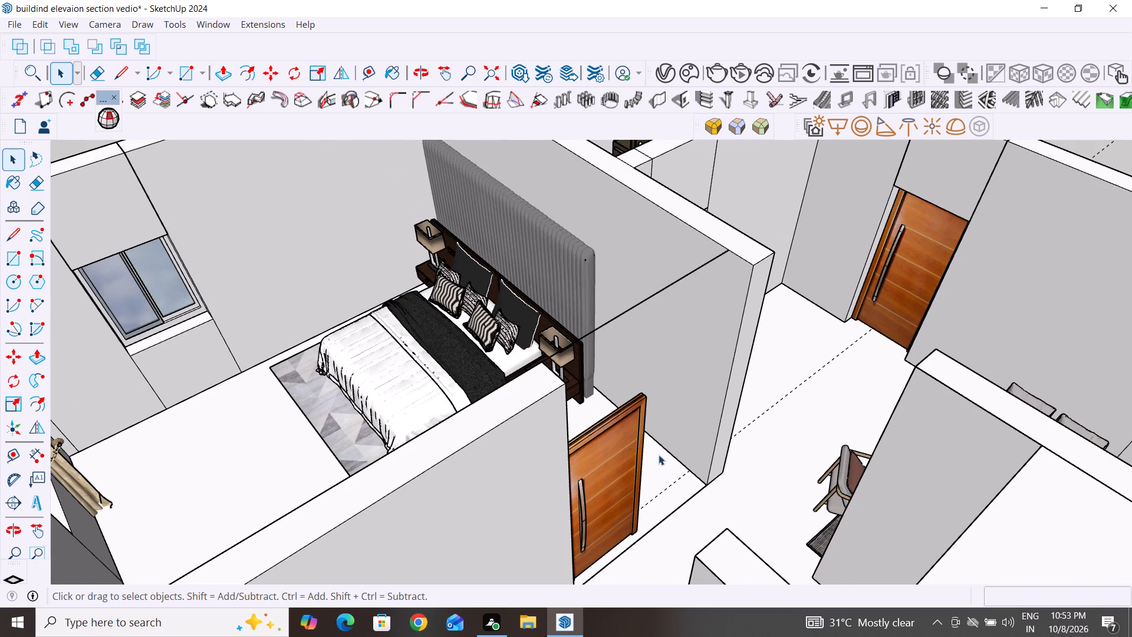
pyautogui.click(18, 241)
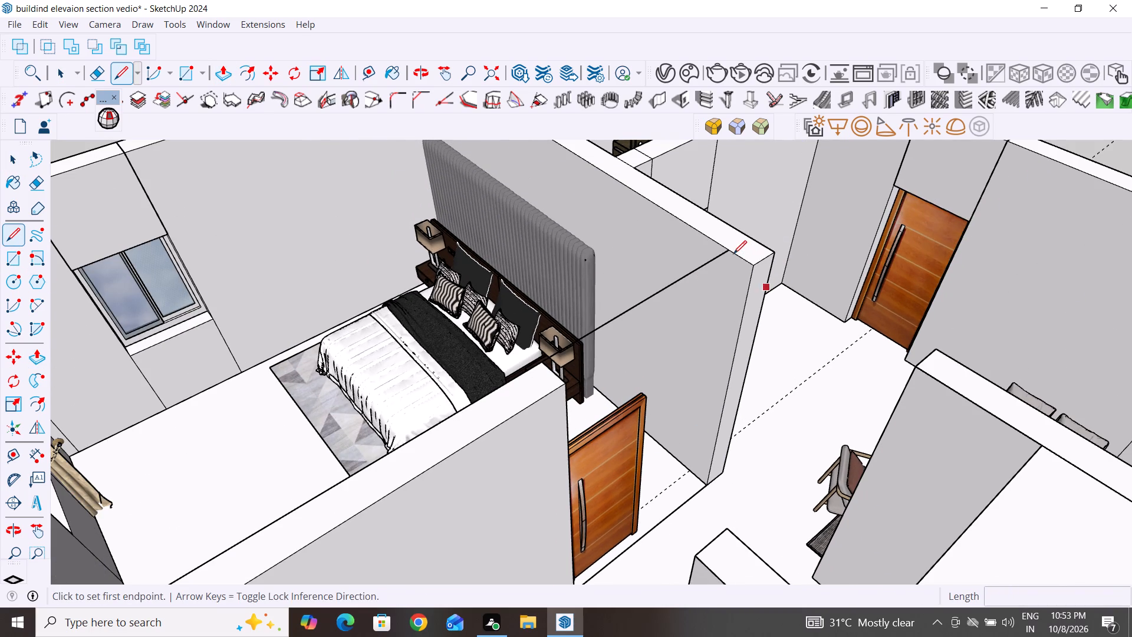
pyautogui.click(730, 252)
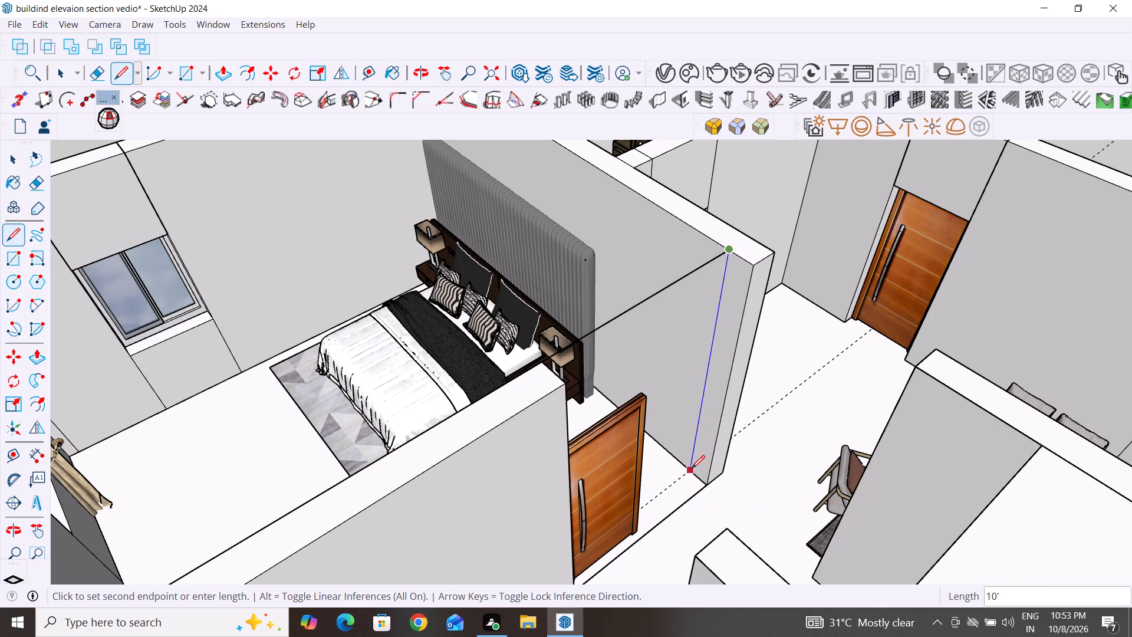
pyautogui.click(692, 468)
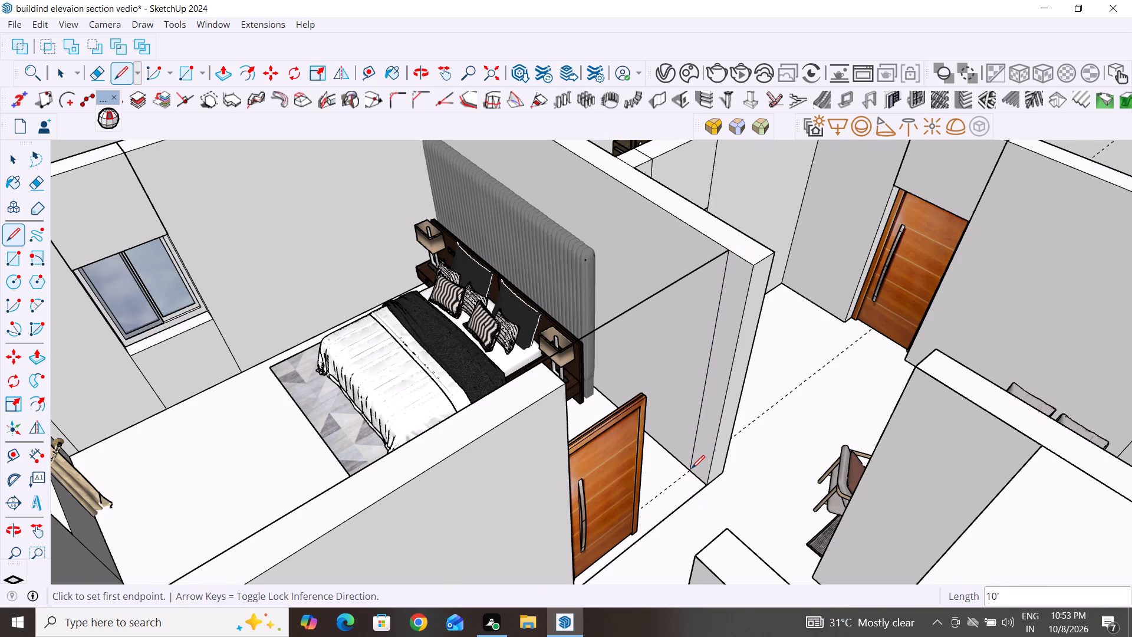
# Delete the 6' 2" line spanning the bedroom opening at wall-top height.
pyautogui.click(15, 162)
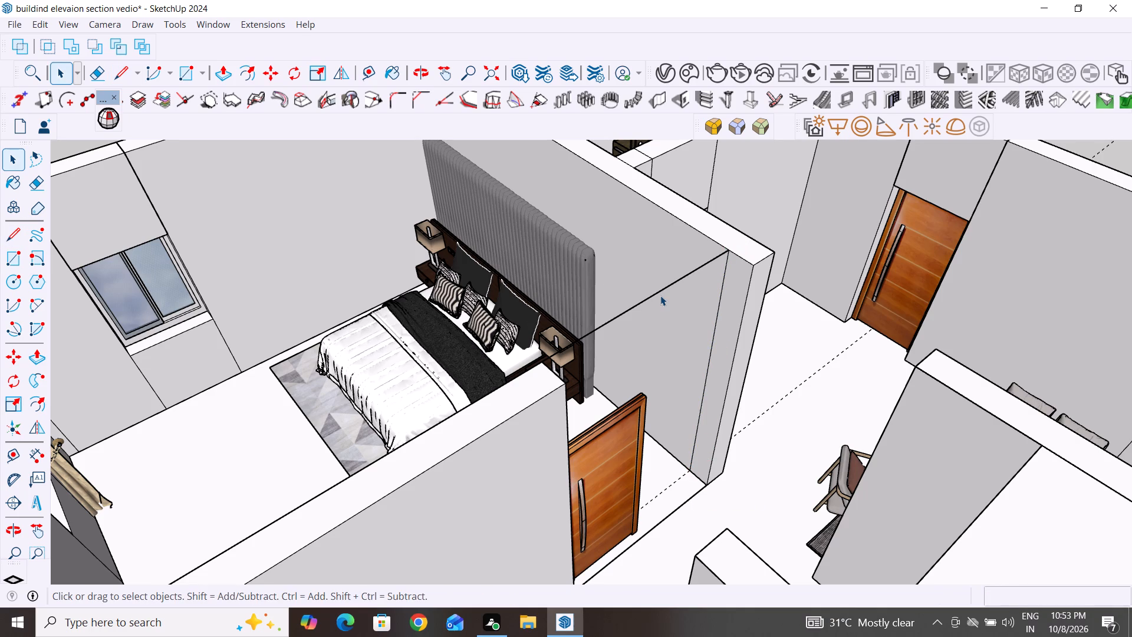
pyautogui.click(655, 294)
pyautogui.press('Delete')
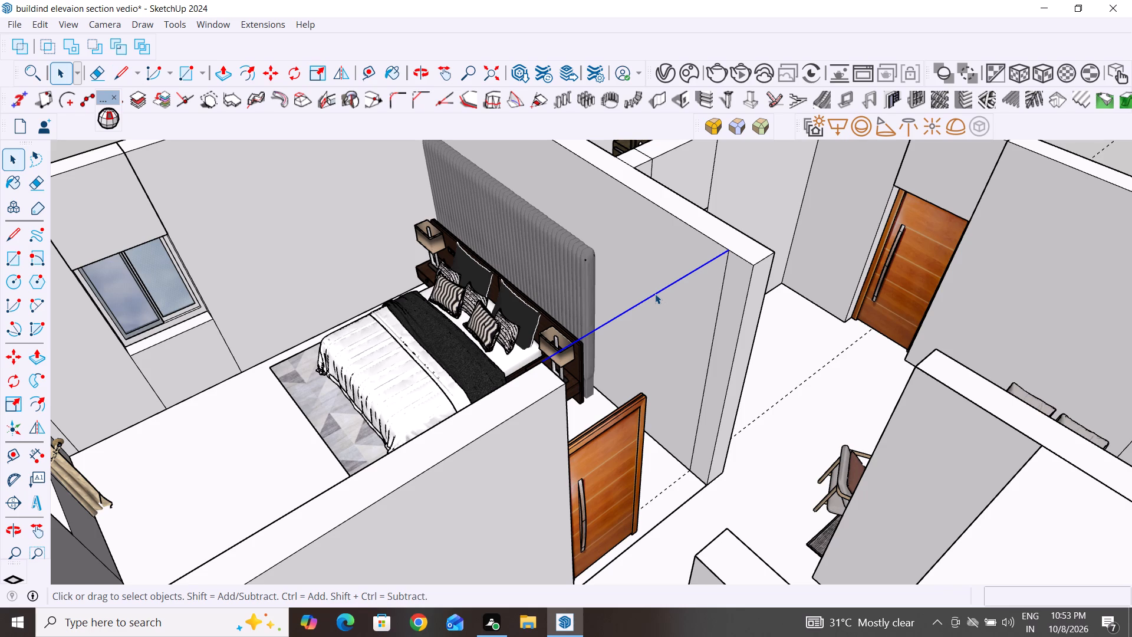
# Push/Pull the narrow strip at the headboard partition's end 3' 1" toward the door to form a return wall.
pyautogui.click(228, 77)
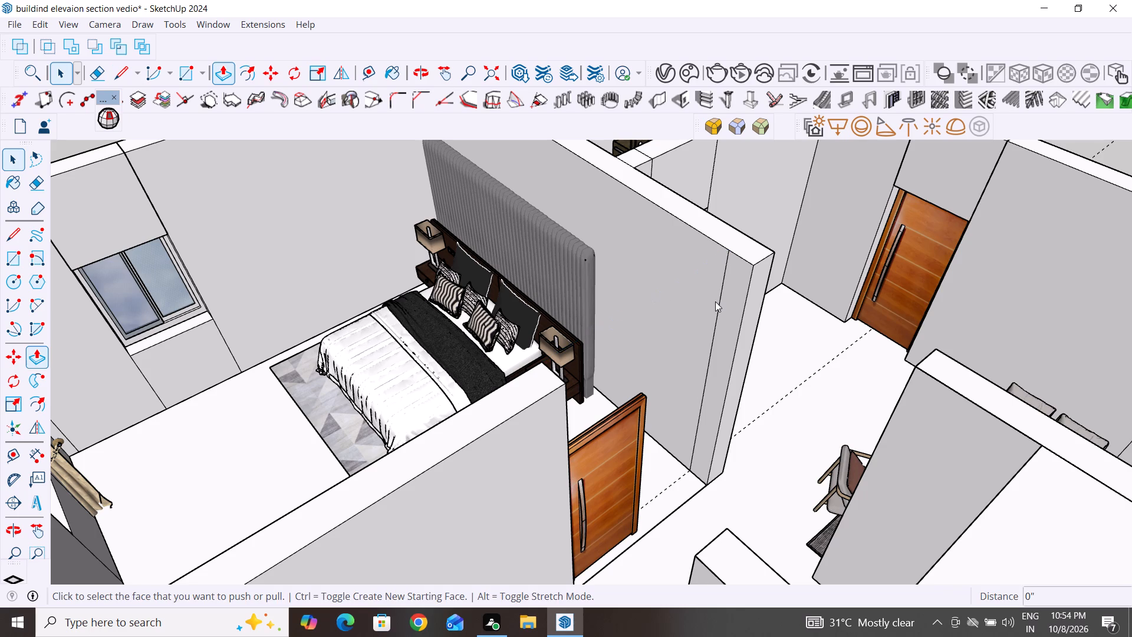
pyautogui.click(701, 465)
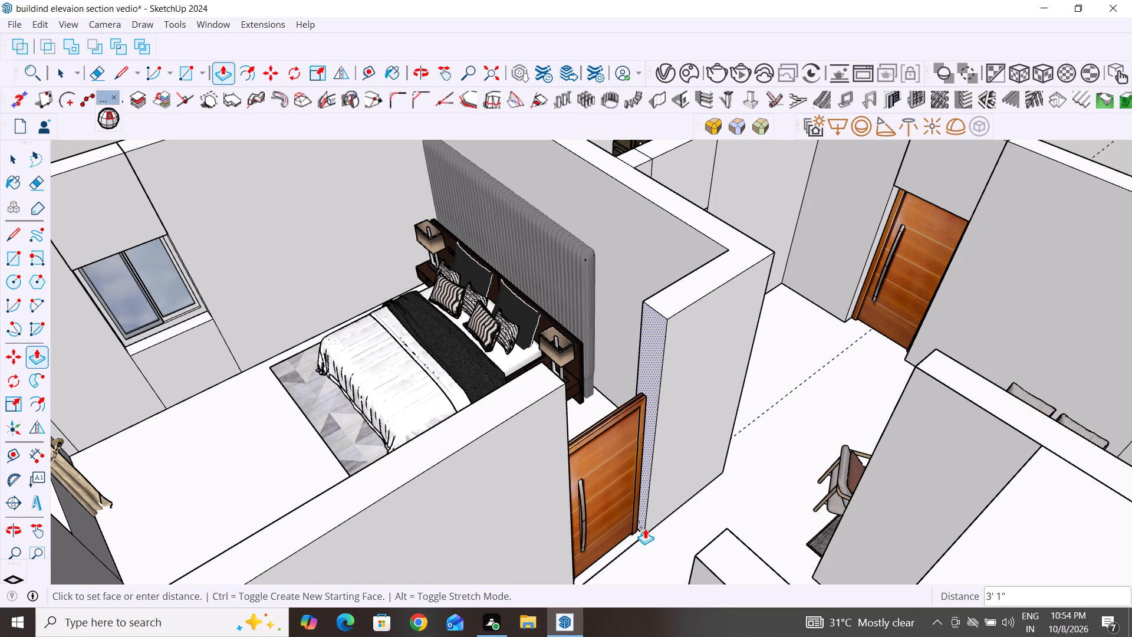
pyautogui.click(645, 528)
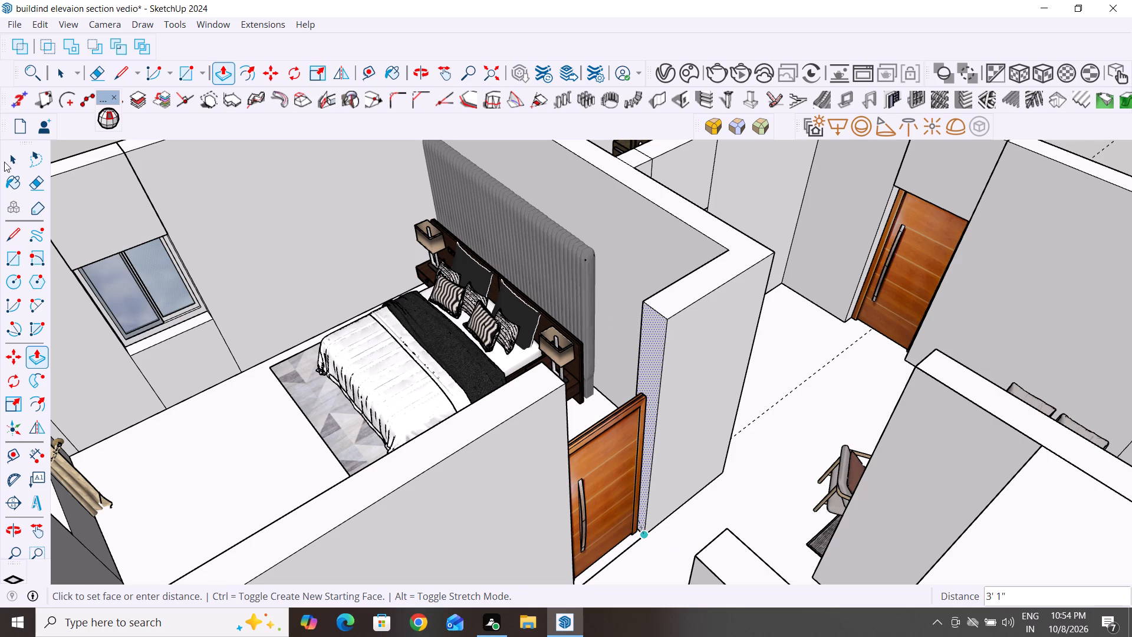
pyautogui.click(11, 159)
# Copy the wall block above the door near the sofa 10' 5 1/2" along the green axis, outside the building.
pyautogui.scroll(-2, 513, 488)
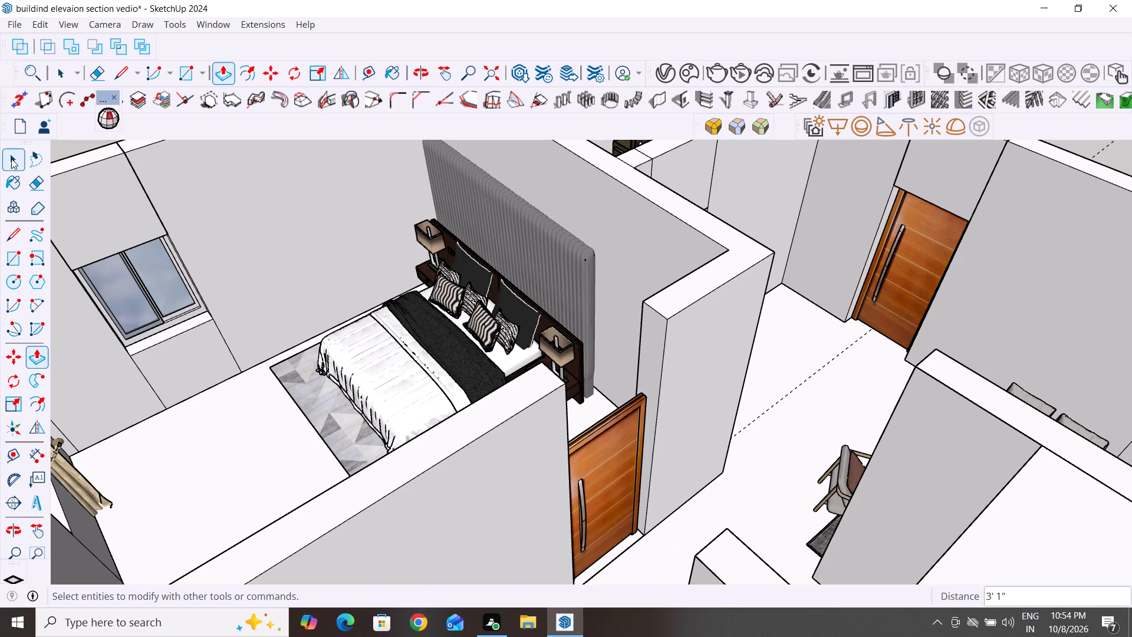
pyautogui.moveTo(613, 472); pyautogui.dragTo(533, 432, button='middle')
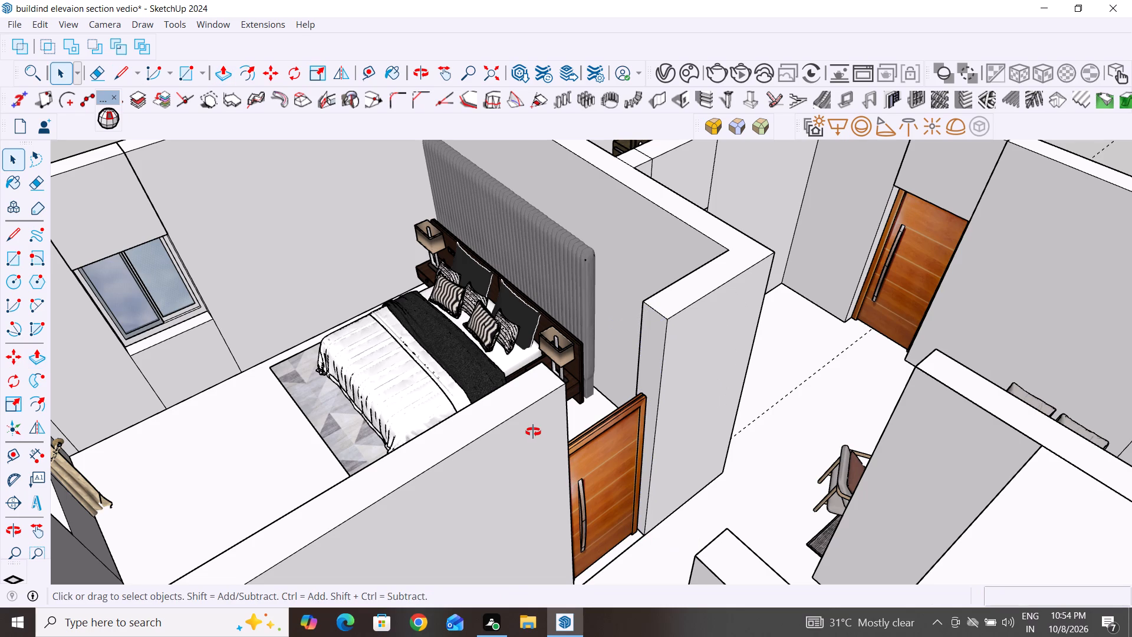
pyautogui.moveTo(533, 432); pyautogui.dragTo(512, 416, button='middle')
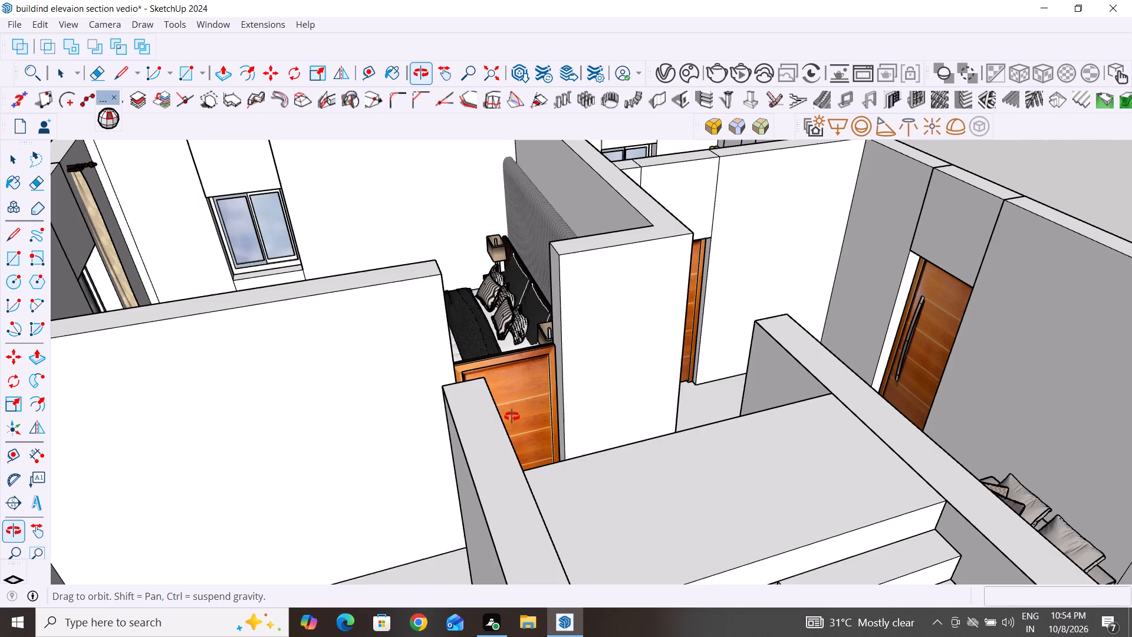
pyautogui.moveTo(512, 416); pyautogui.dragTo(514, 418, button='middle')
pyautogui.click(952, 219)
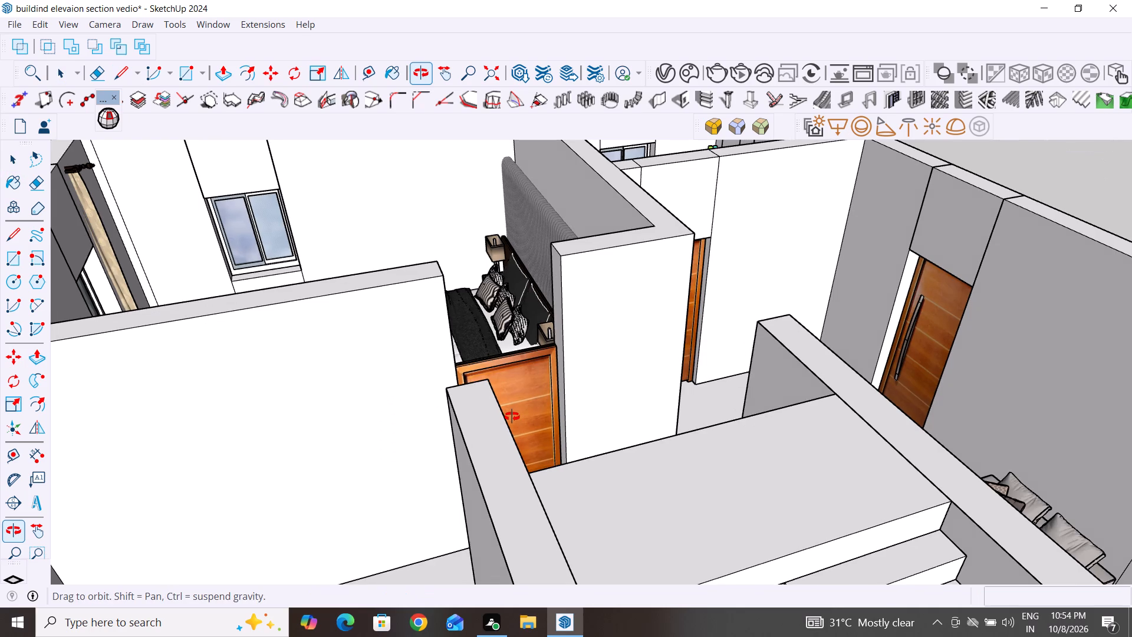
pyautogui.press('m')
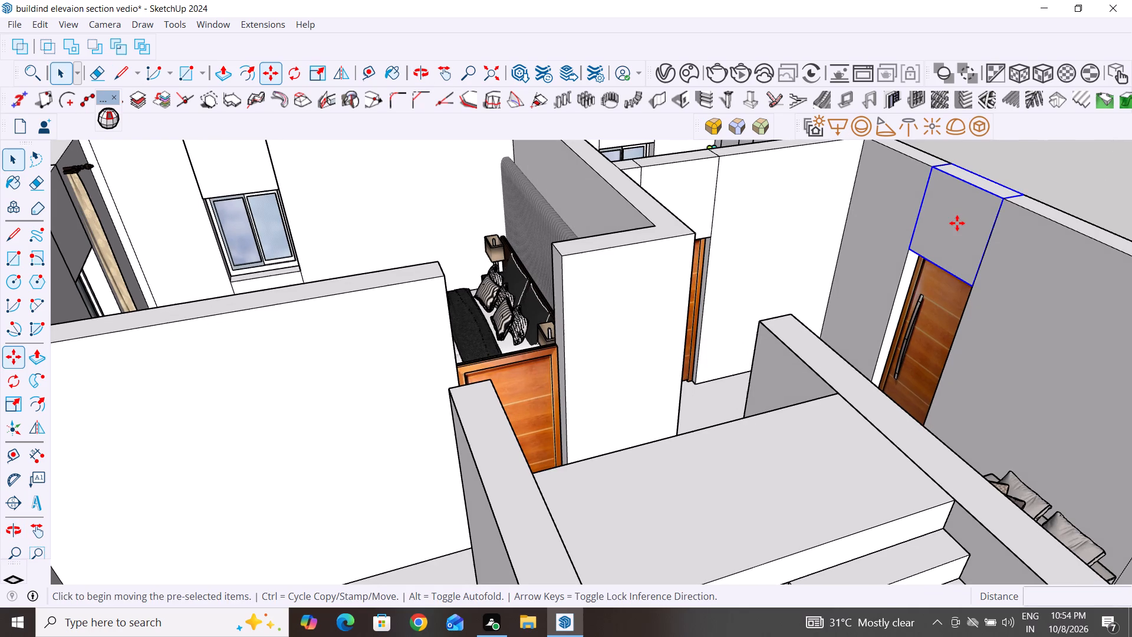
pyautogui.scroll(-5, 738, 395)
pyautogui.scroll(-3, 624, 452)
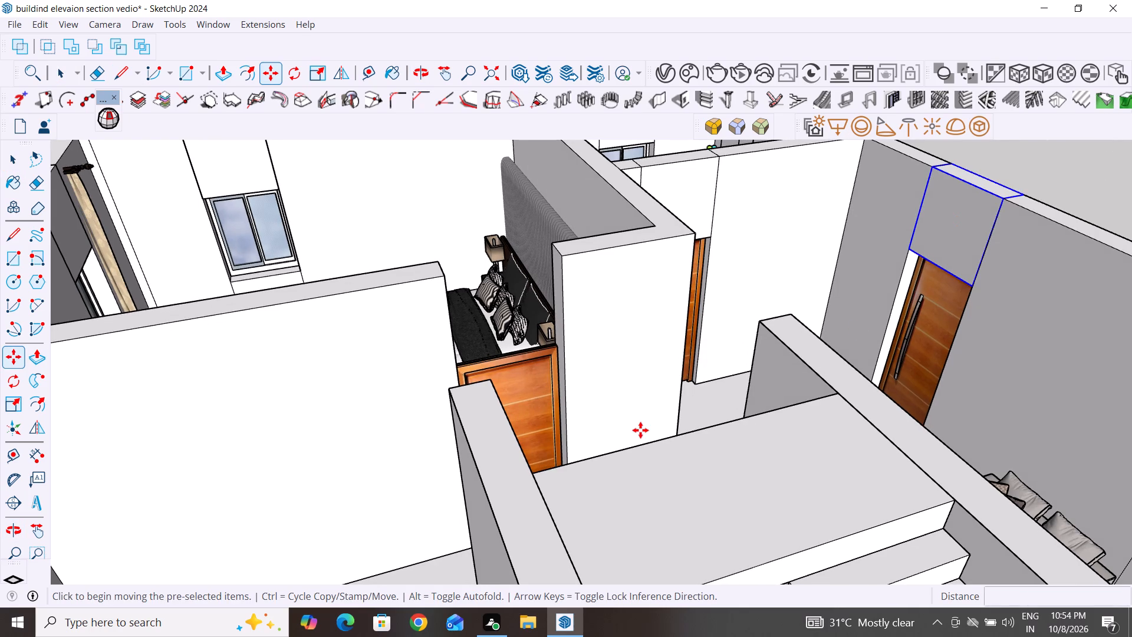
pyautogui.scroll(-1, 624, 452)
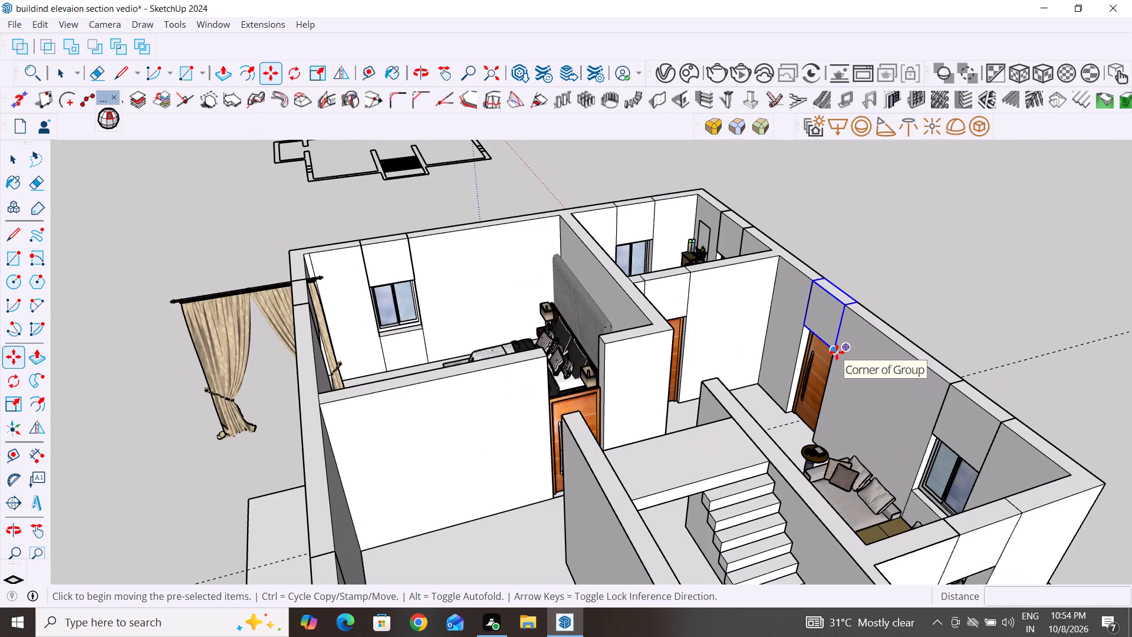
pyautogui.click(837, 352)
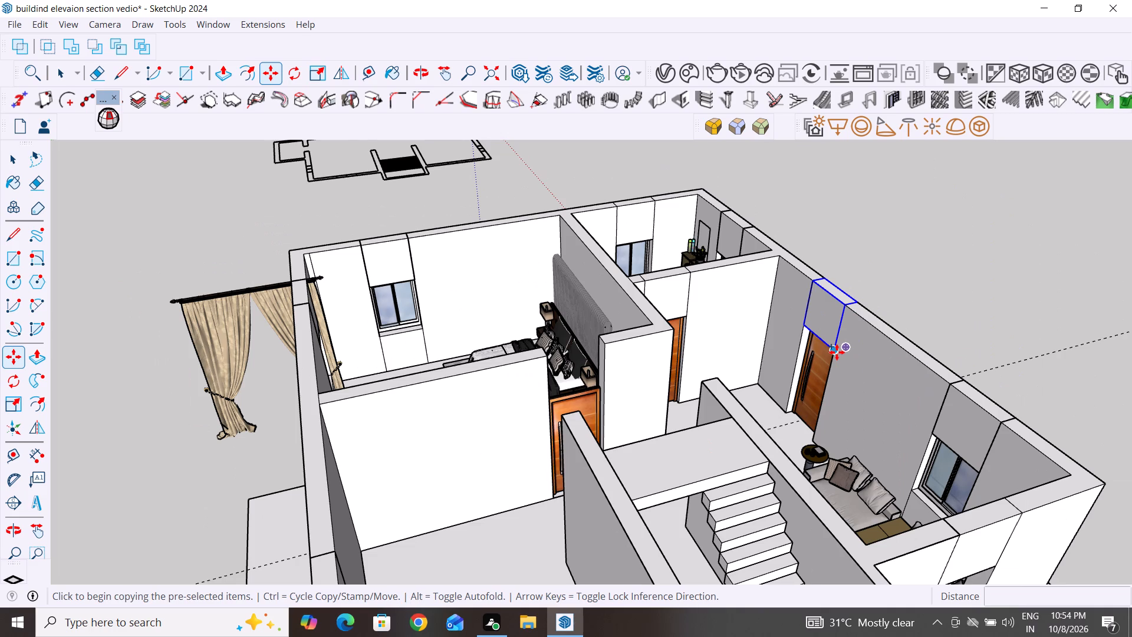
pyautogui.click(973, 316)
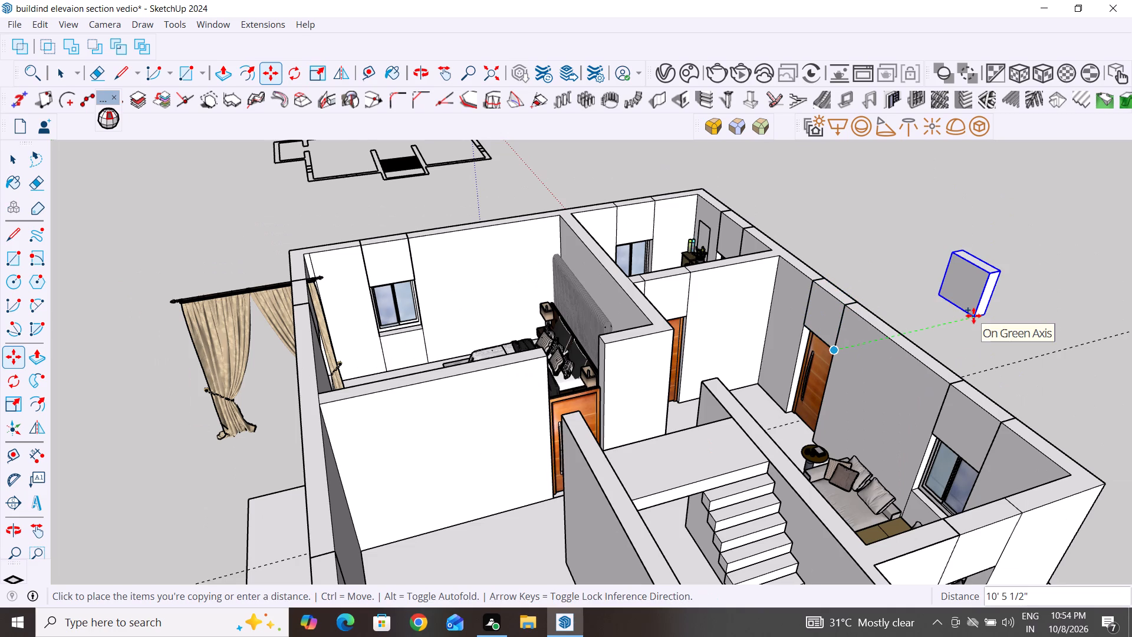
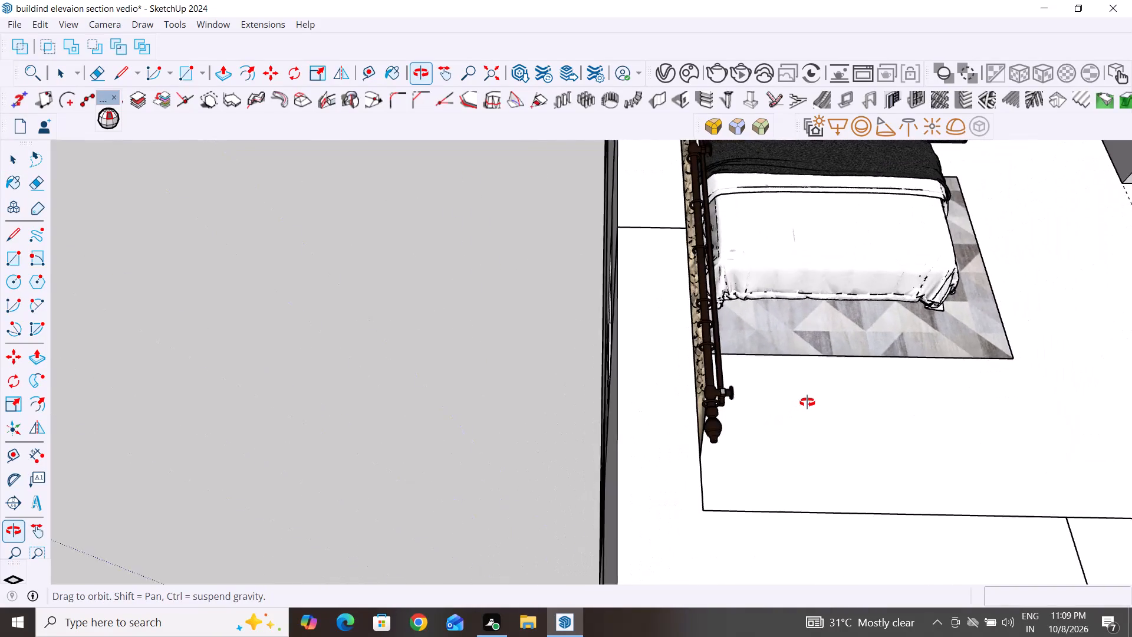
# Move the bedroom curtain set about 4 3/4" along its window wall, away from the room corner.
pyautogui.scroll(1, 578, 371)
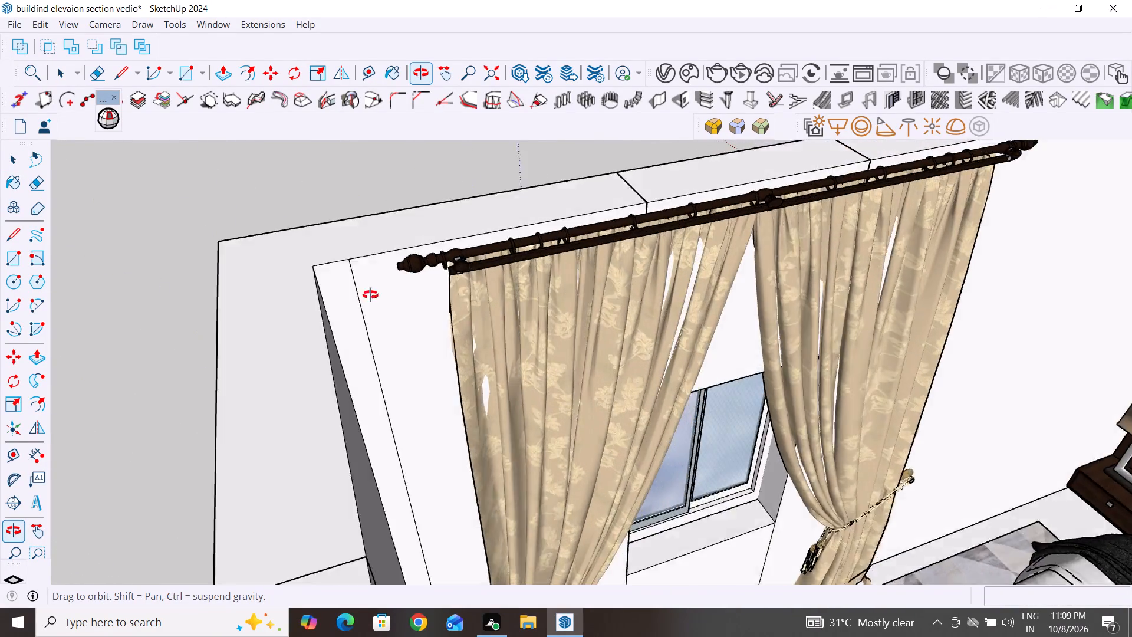
pyautogui.scroll(-10, 643, 246)
pyautogui.moveTo(743, 352); pyautogui.dragTo(797, 346, button='middle')
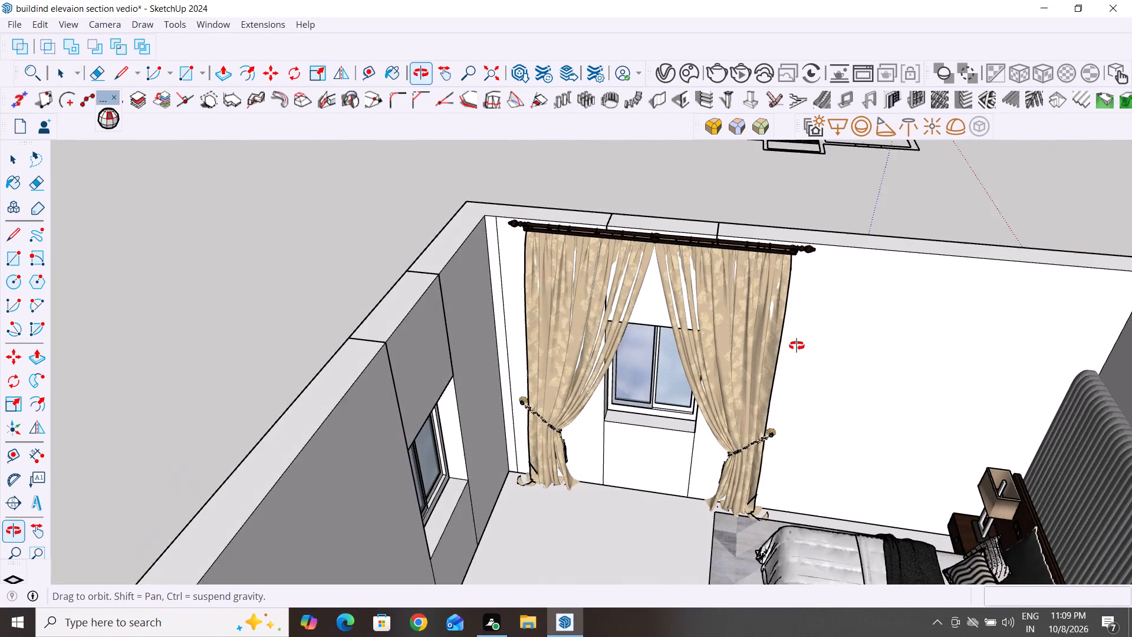
pyautogui.moveTo(797, 346); pyautogui.dragTo(663, 333, button='middle')
pyautogui.click(724, 273)
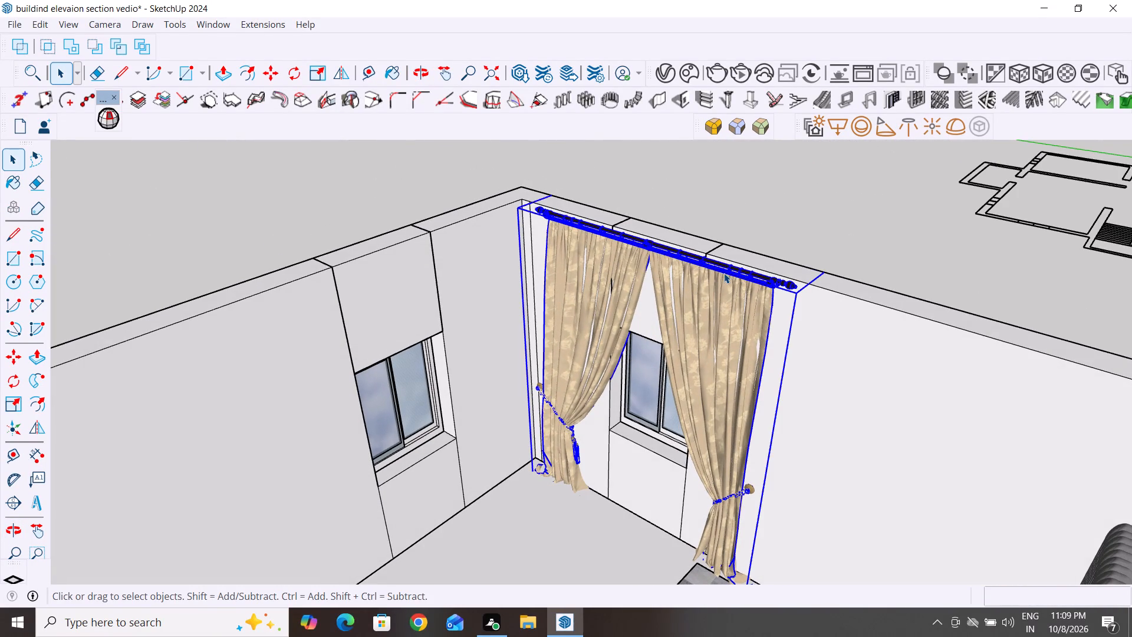
pyautogui.press('m')
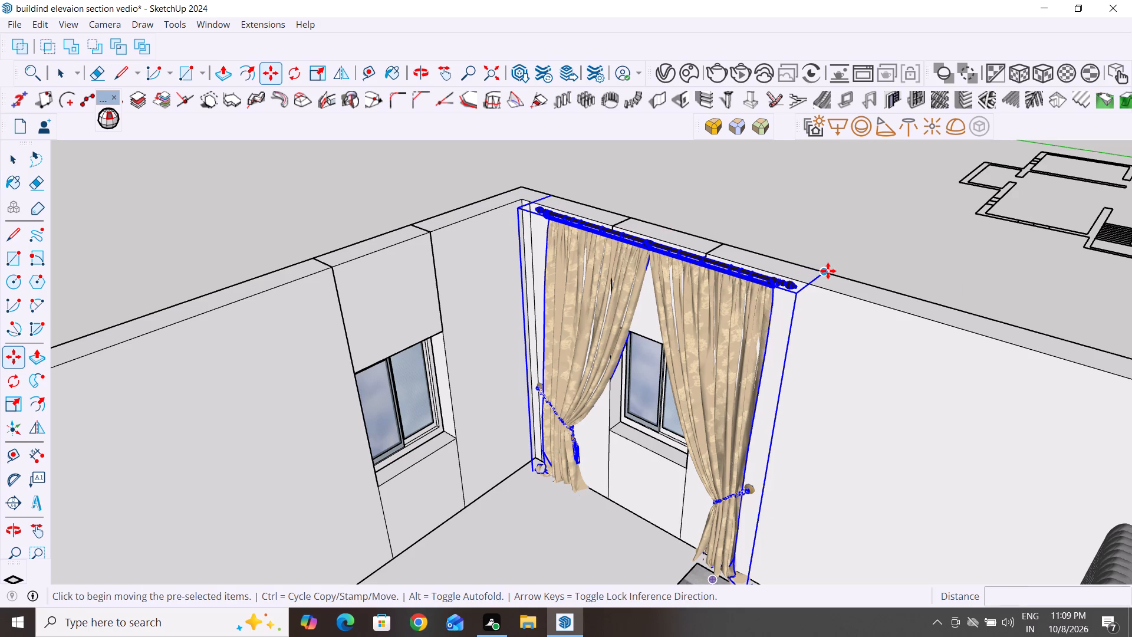
pyautogui.click(825, 270)
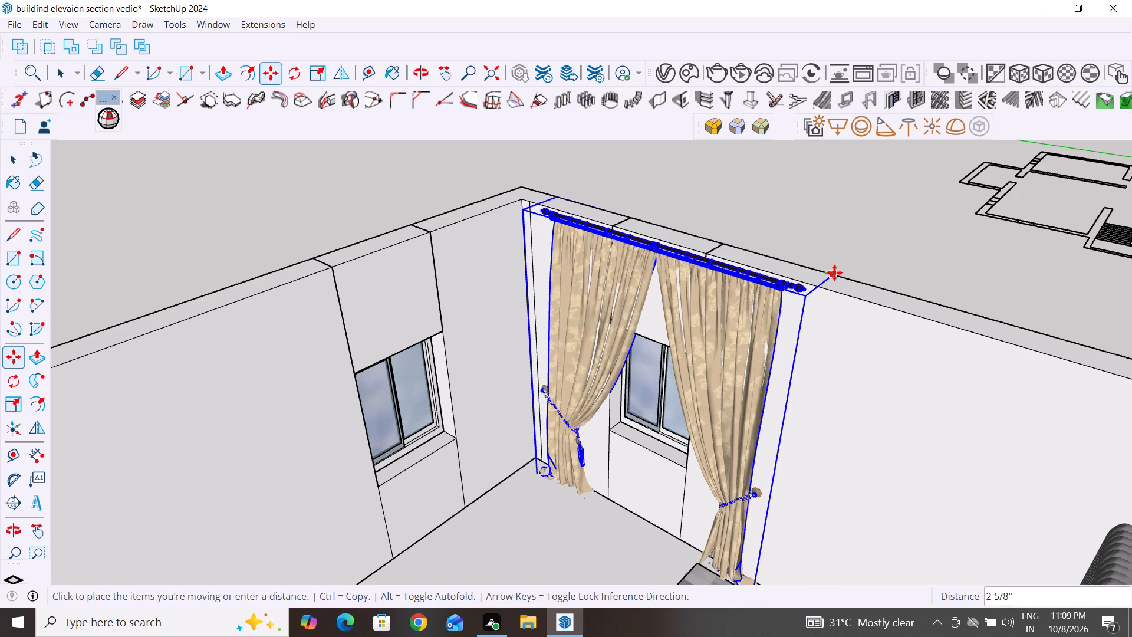
pyautogui.click(841, 274)
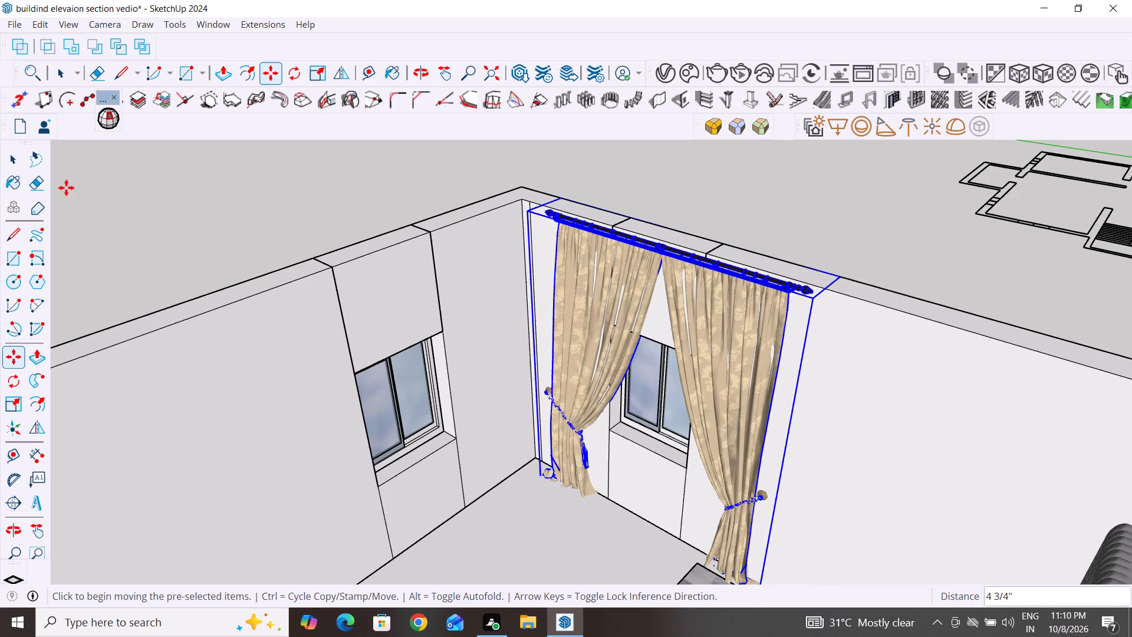
pyautogui.click(10, 163)
pyautogui.click(179, 233)
# Copy the curtain set about 10' 3" alongside the adjoining window wall, away from the room corner.
pyautogui.click(658, 253)
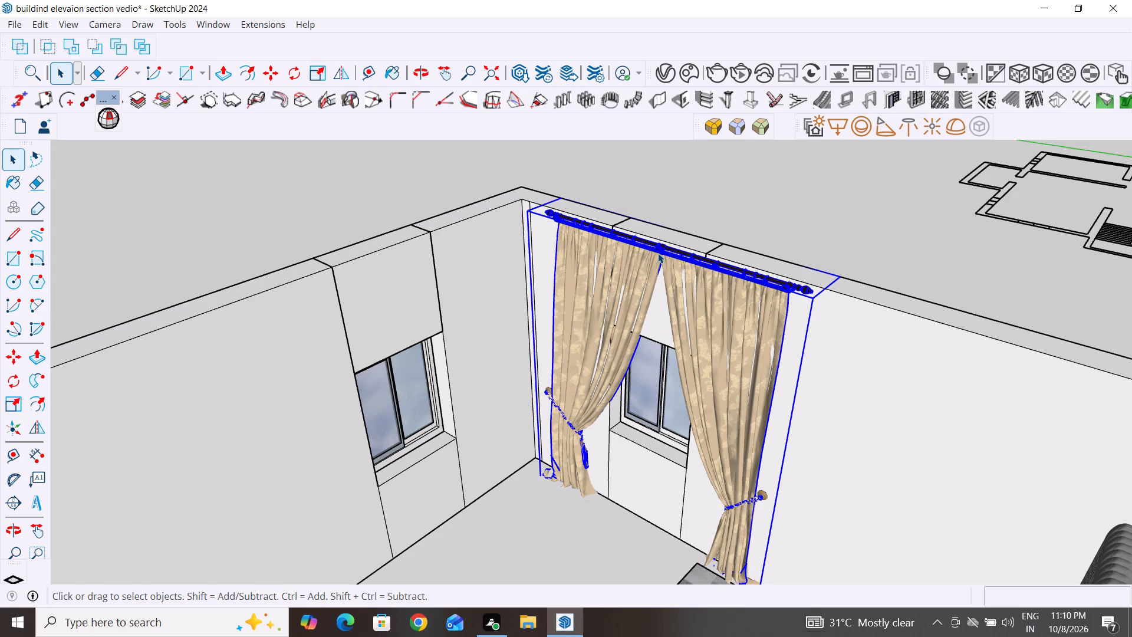
pyautogui.press('m')
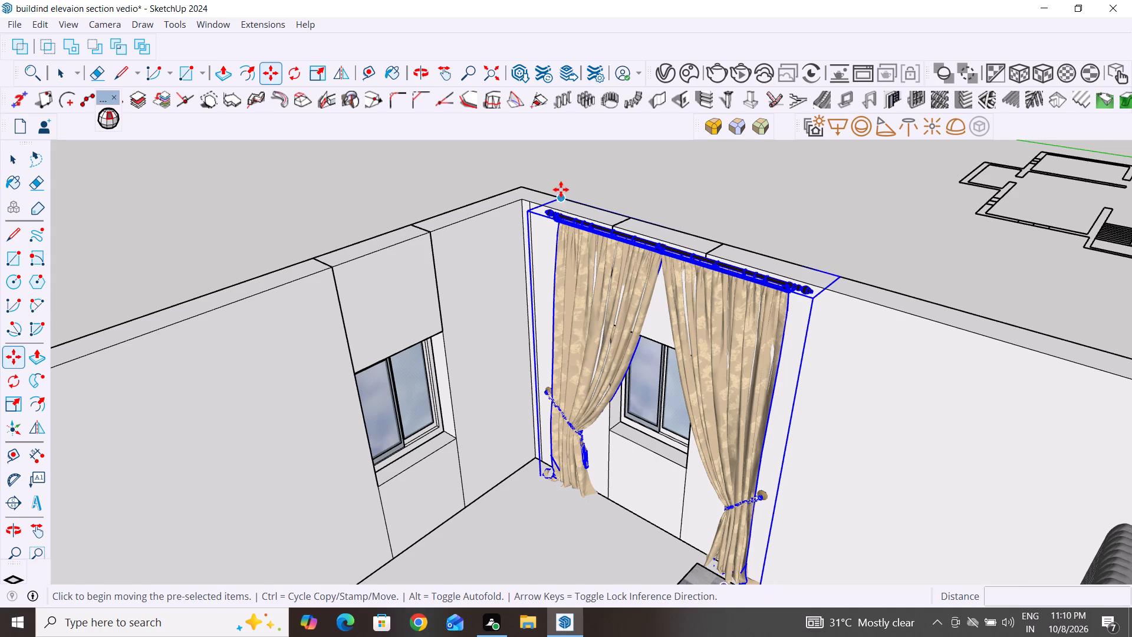
pyautogui.click(560, 199)
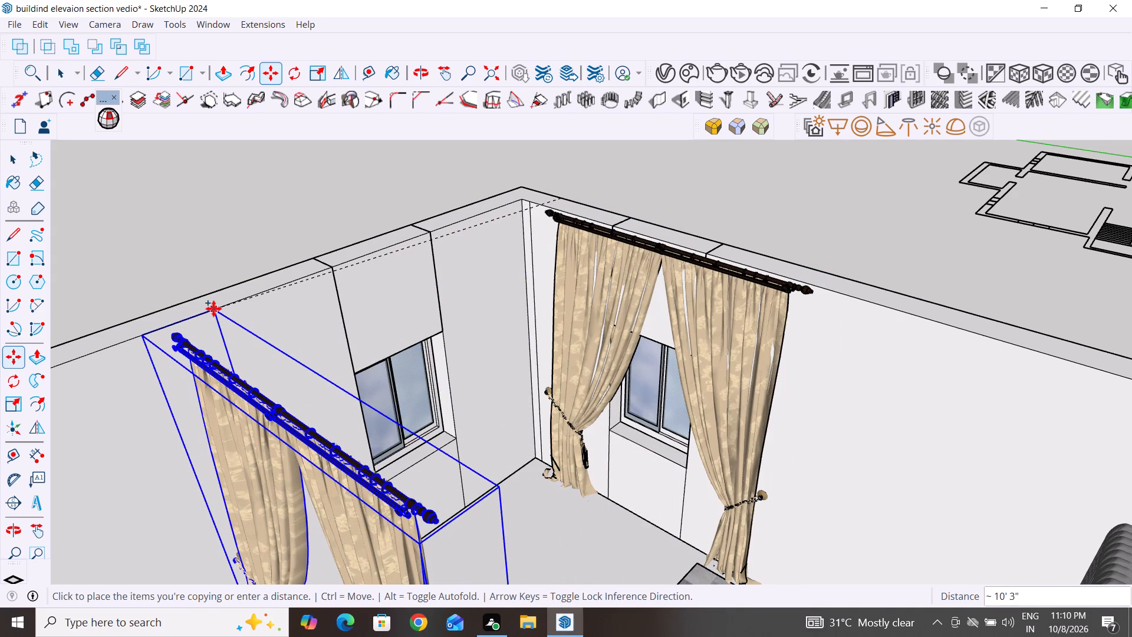
pyautogui.click(213, 308)
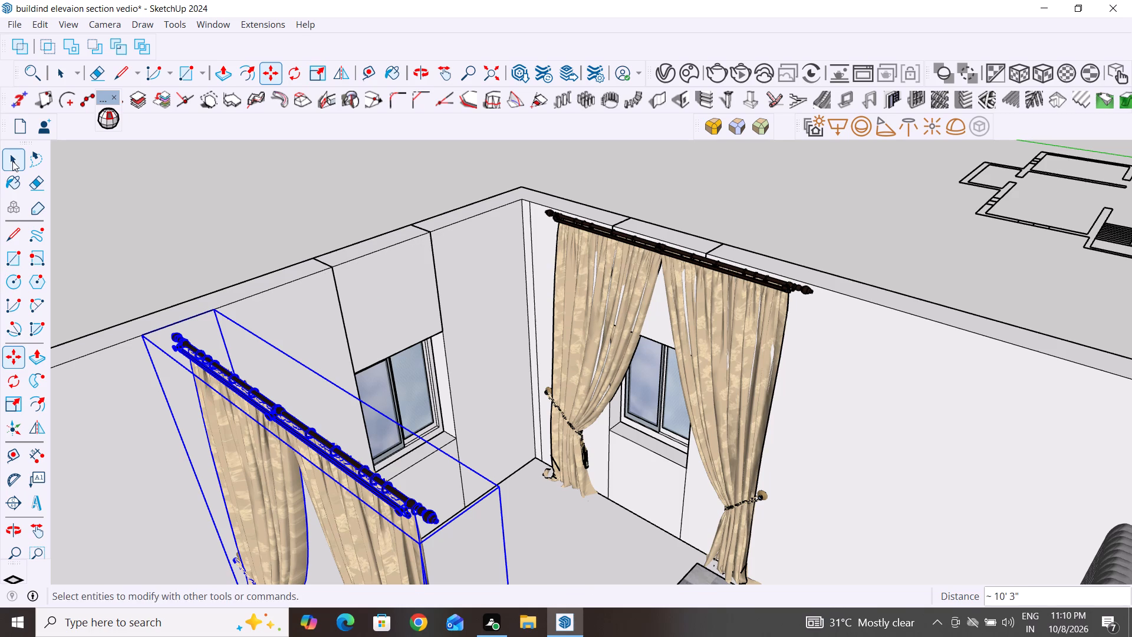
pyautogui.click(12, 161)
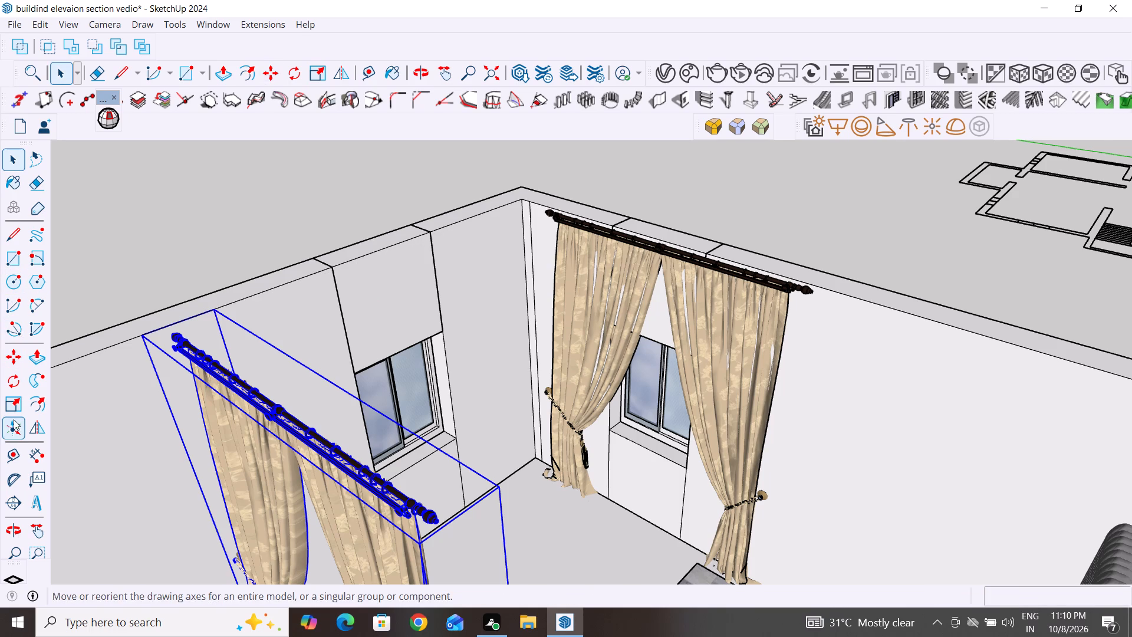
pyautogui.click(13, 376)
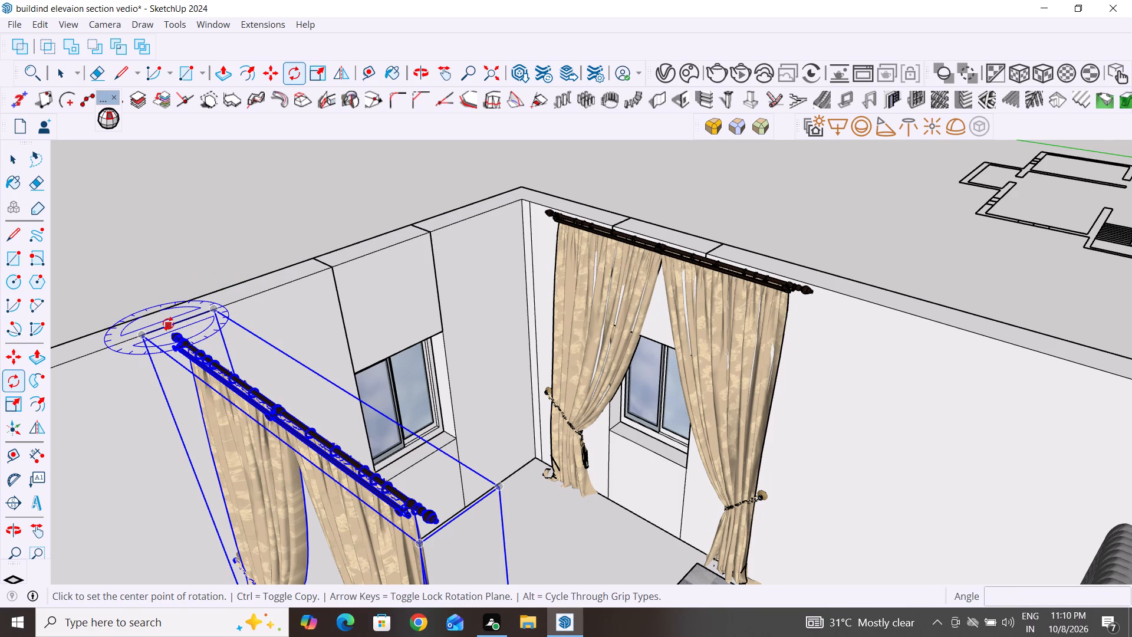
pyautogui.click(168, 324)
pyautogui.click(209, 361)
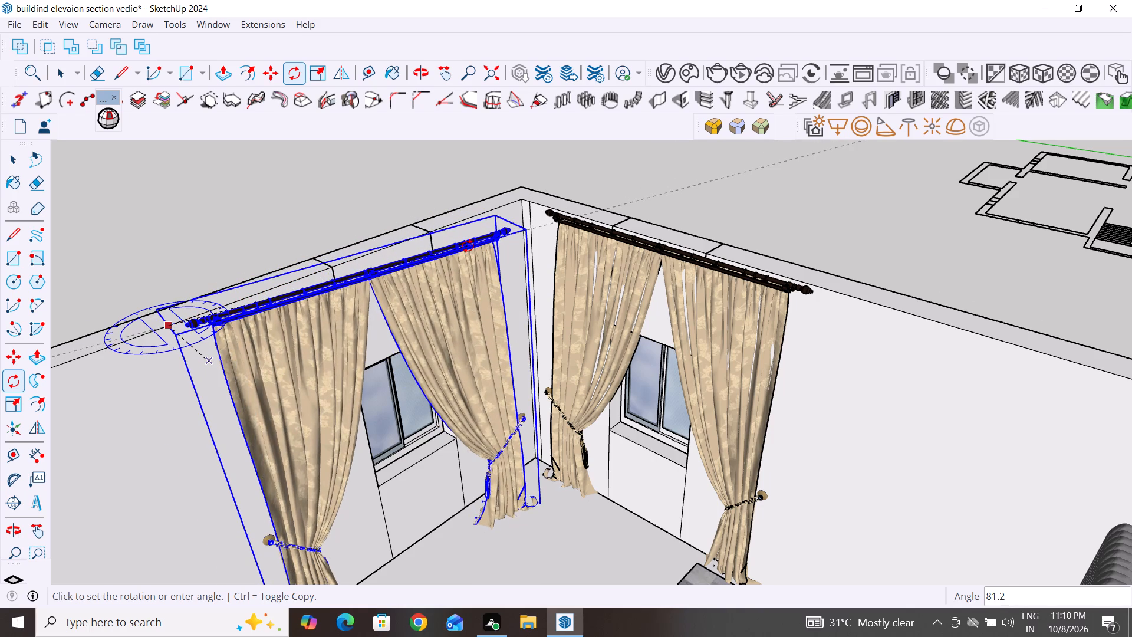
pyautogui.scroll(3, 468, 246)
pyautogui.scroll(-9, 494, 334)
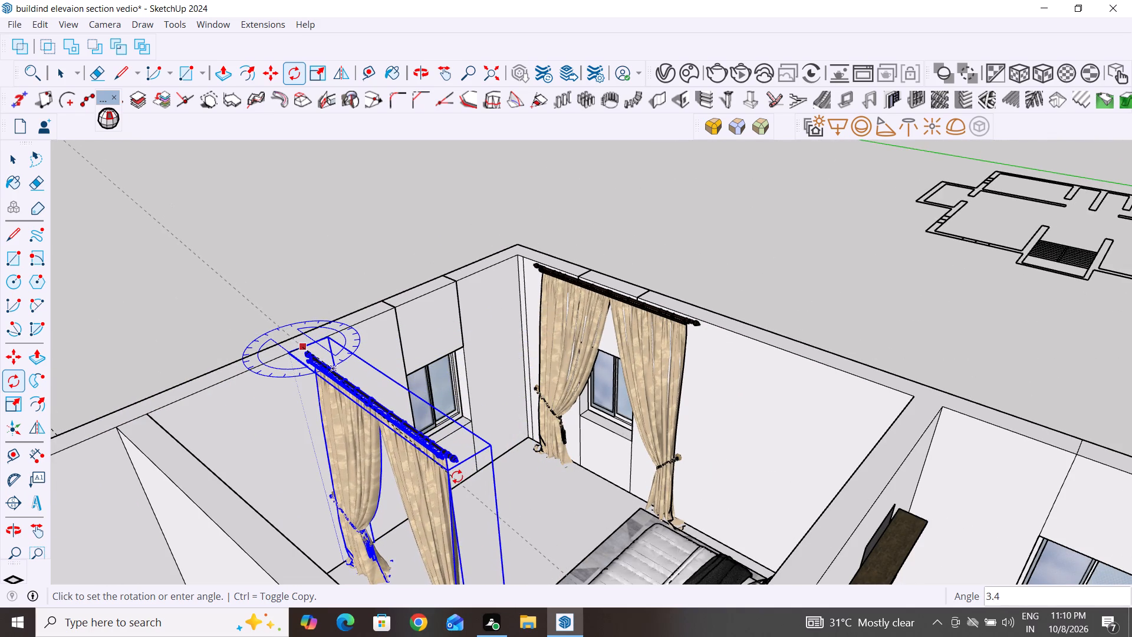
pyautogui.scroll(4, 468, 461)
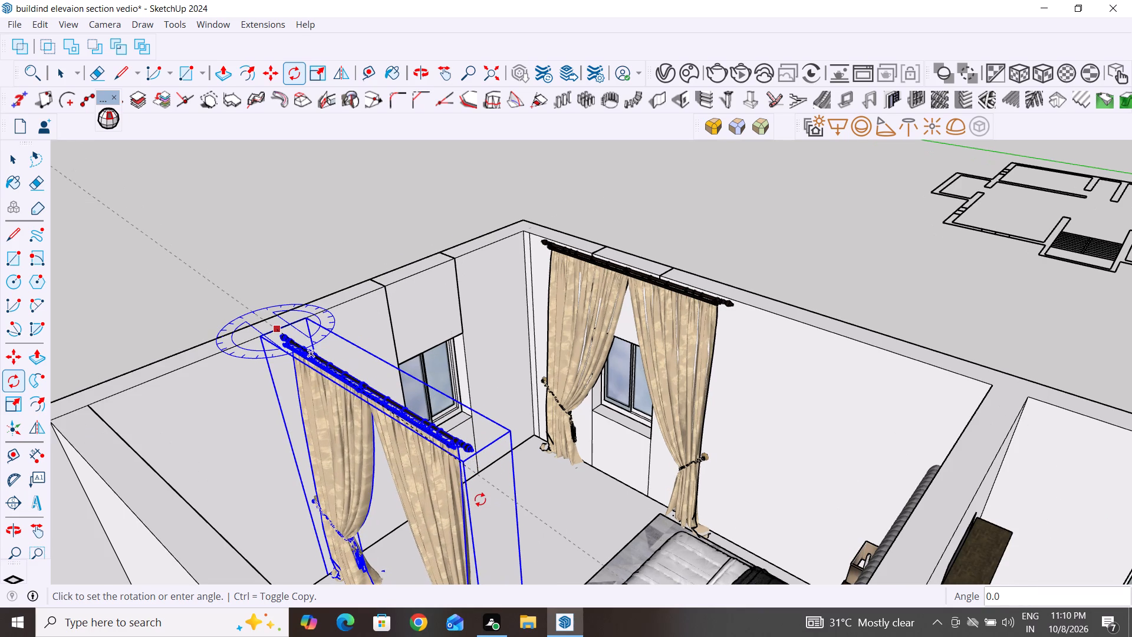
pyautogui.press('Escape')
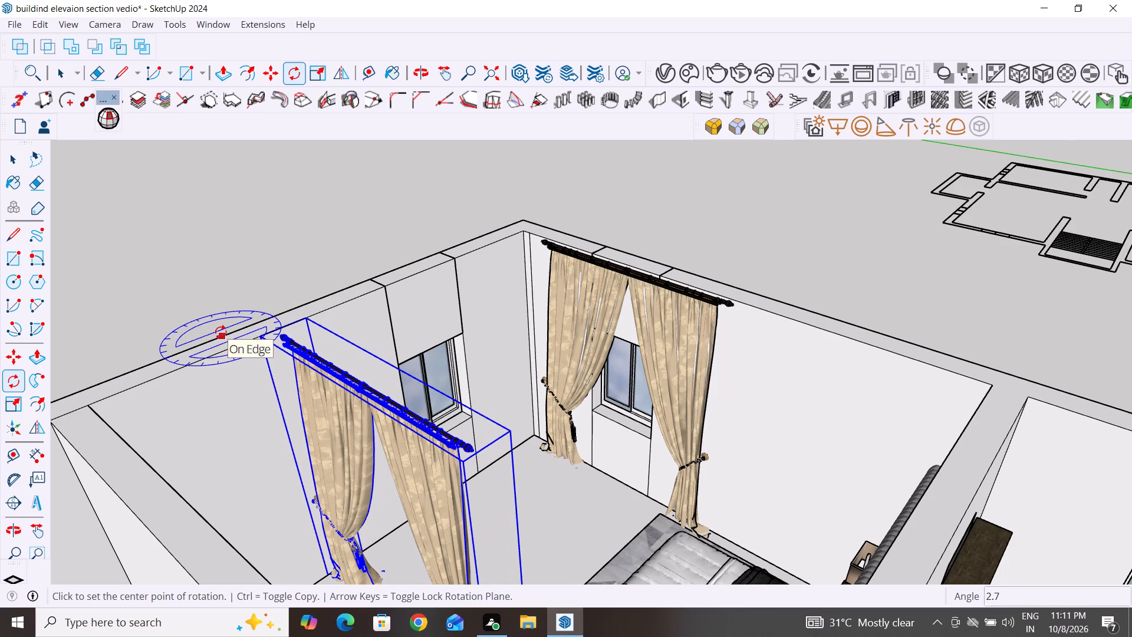
# Rotate the copied curtain set 90° horizontally about a point on its rod, parallel to the adjoining window wall.
pyautogui.click(449, 433)
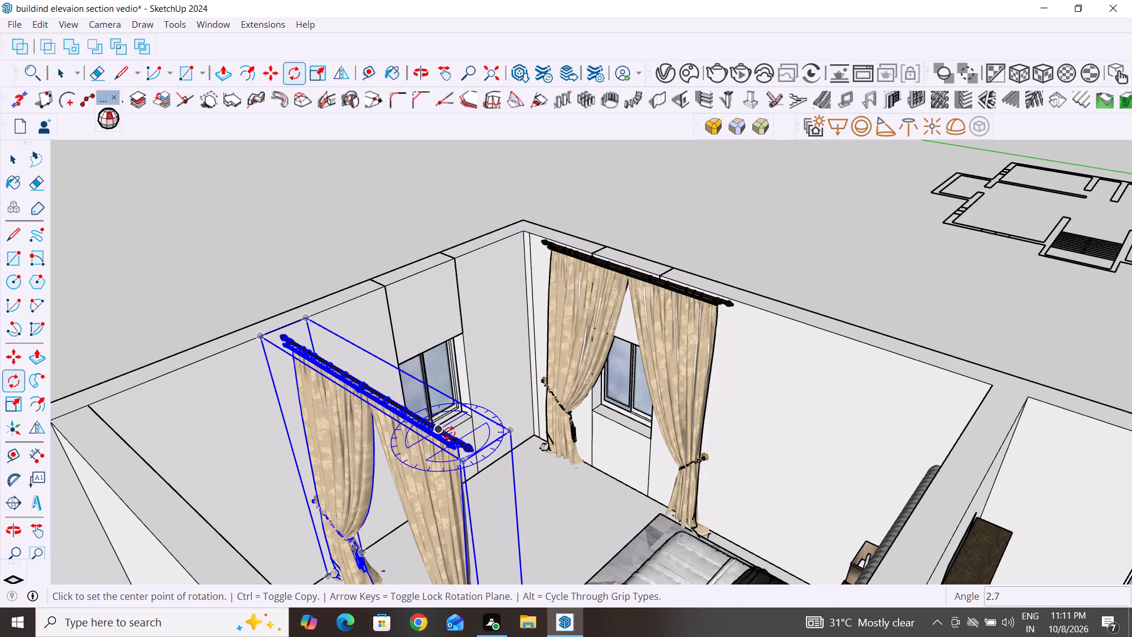
pyautogui.click(555, 372)
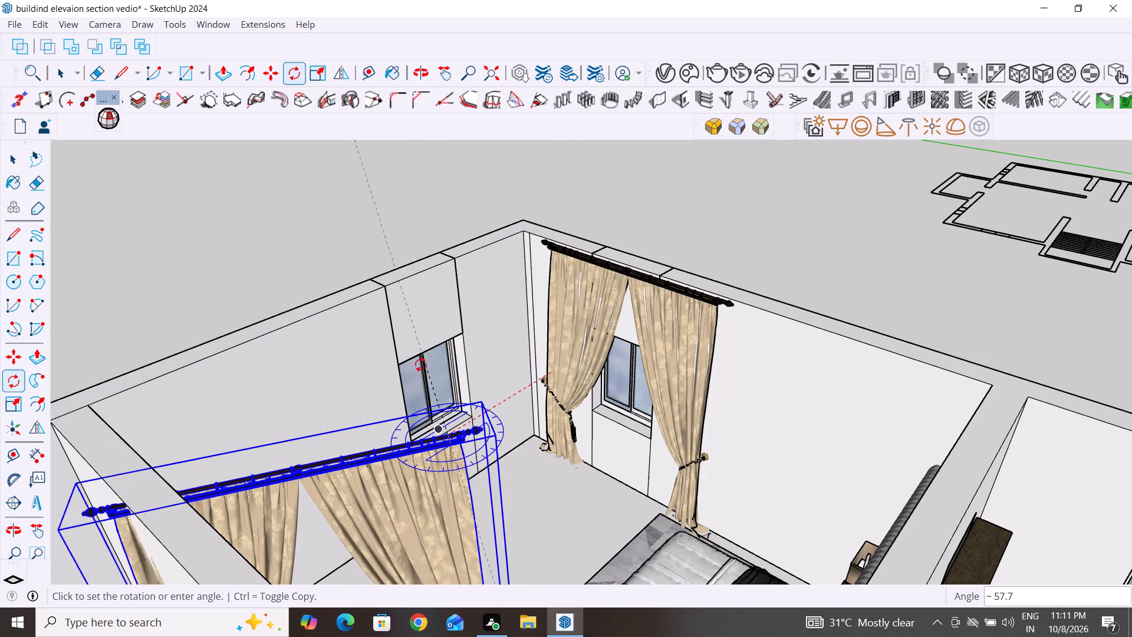
pyautogui.click(392, 399)
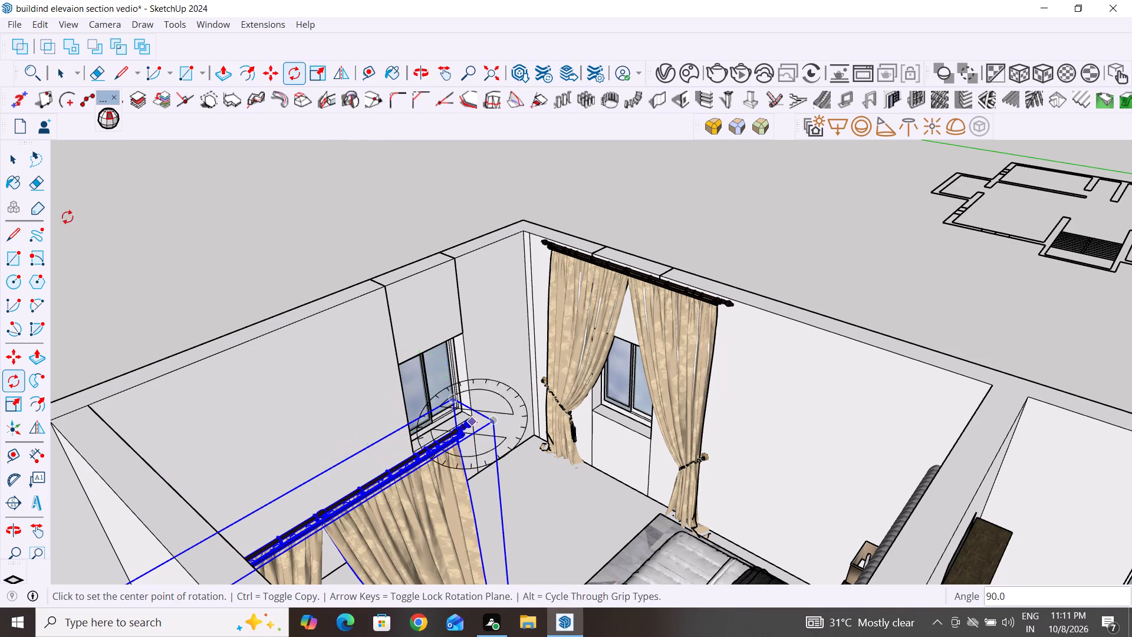
pyautogui.click(14, 159)
pyautogui.click(201, 209)
# Move the rotated curtain set about 11' 1/2" onto the adjoining wall in front of its window, aligned with the wall's outer top edge.
pyautogui.scroll(-3, 547, 244)
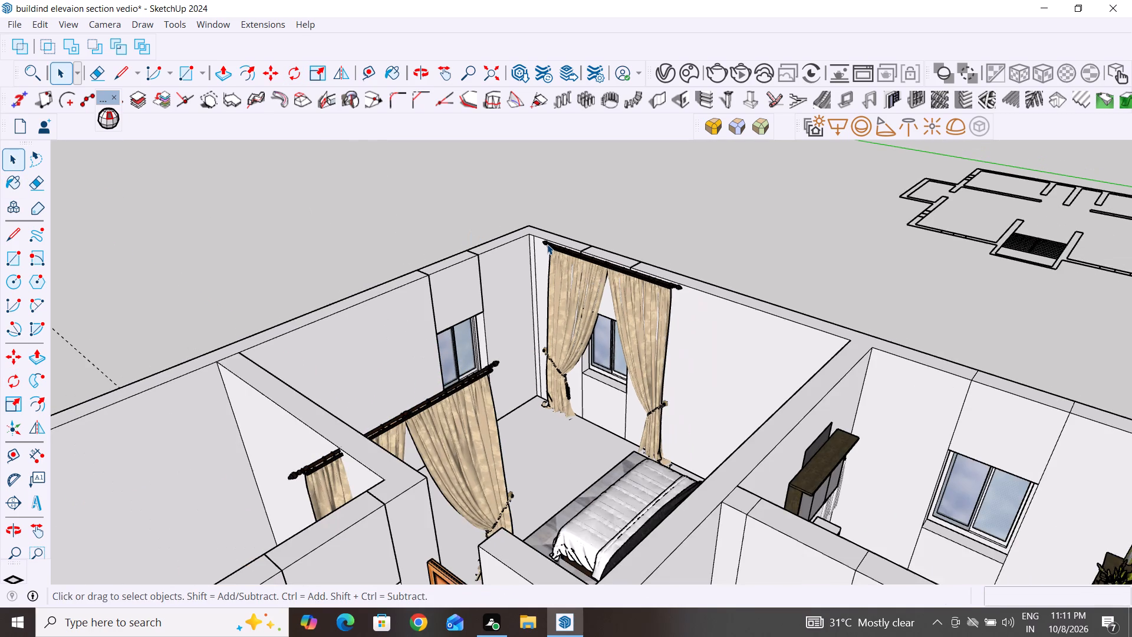
pyautogui.moveTo(627, 332); pyautogui.dragTo(473, 336, button='middle')
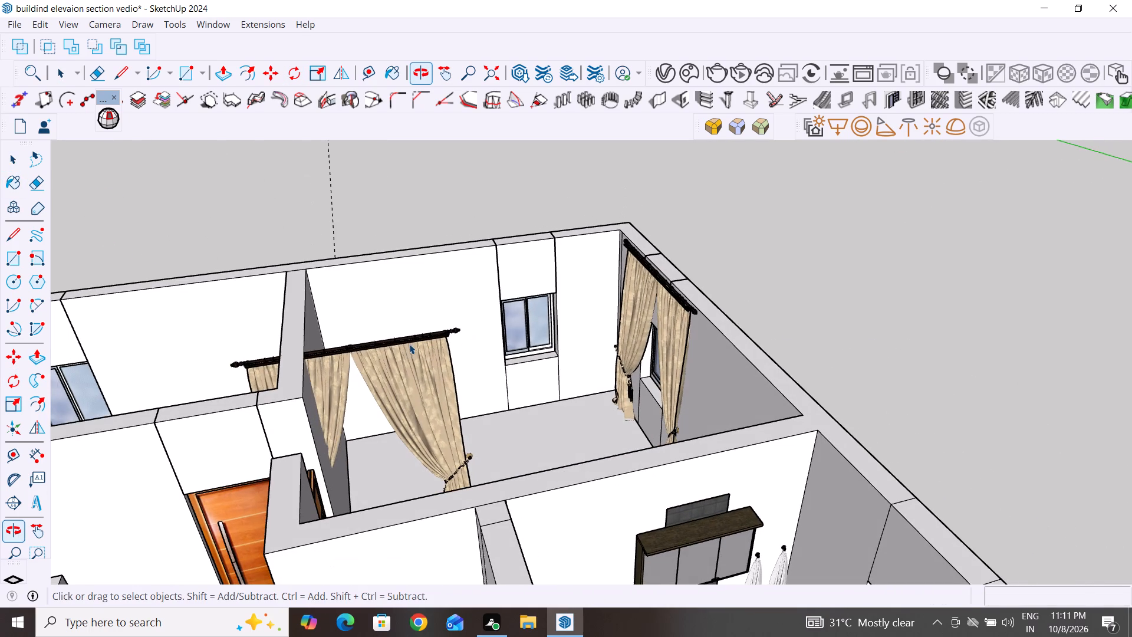
pyautogui.click(410, 339)
pyautogui.press('m')
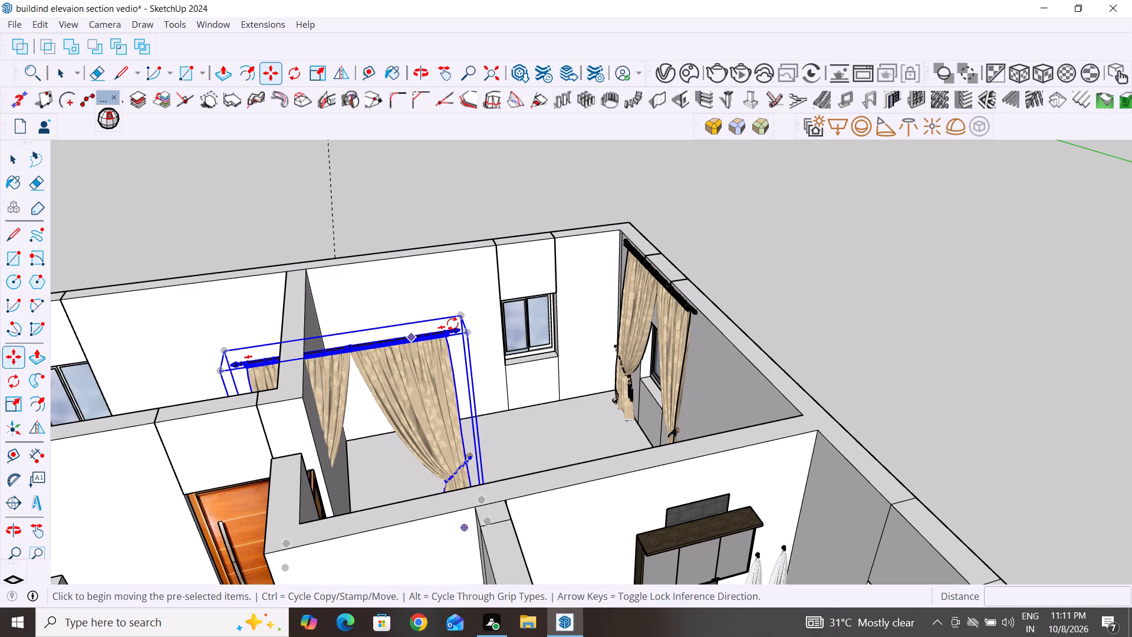
pyautogui.click(463, 314)
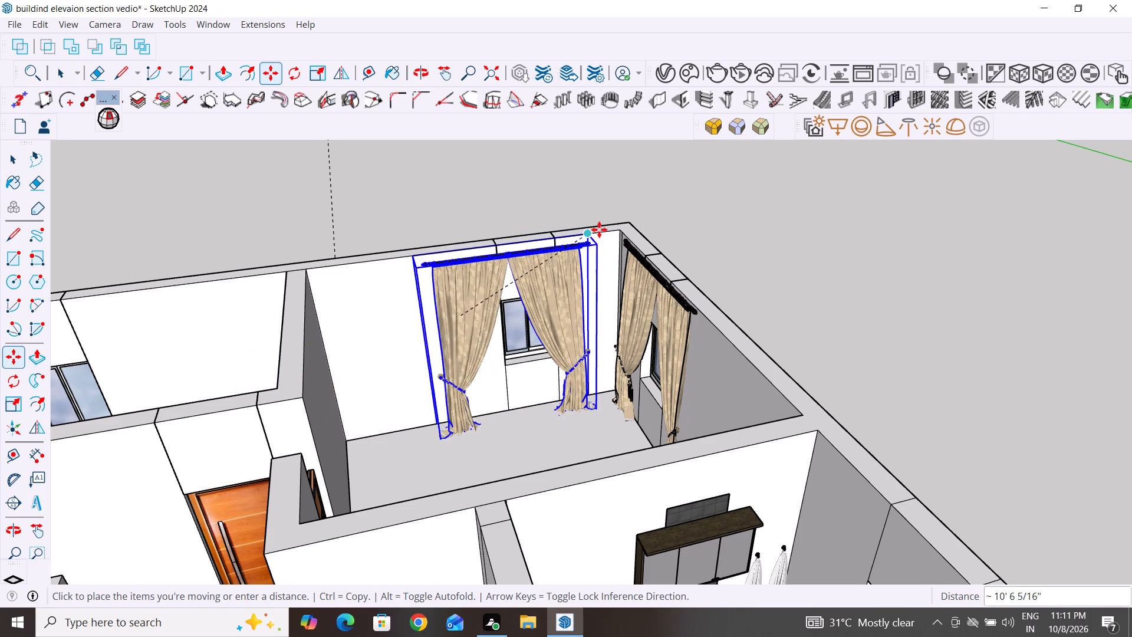
pyautogui.click(595, 226)
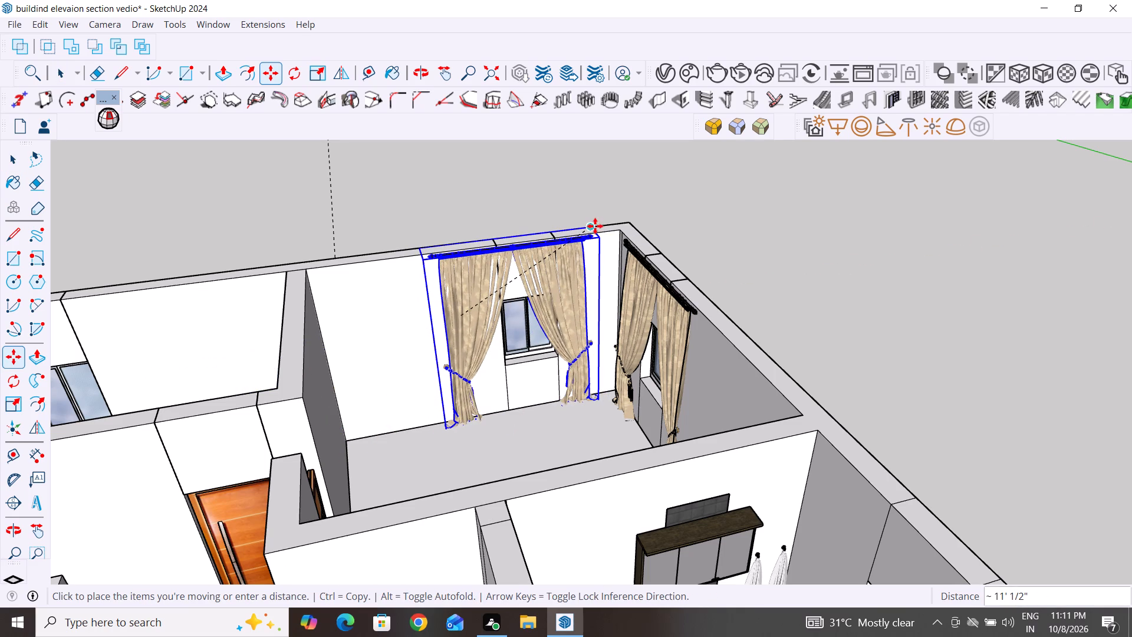
# Move the second curtain set about 11 15/16" along the wall's top edge toward the room corner.
pyautogui.scroll(2, 680, 211)
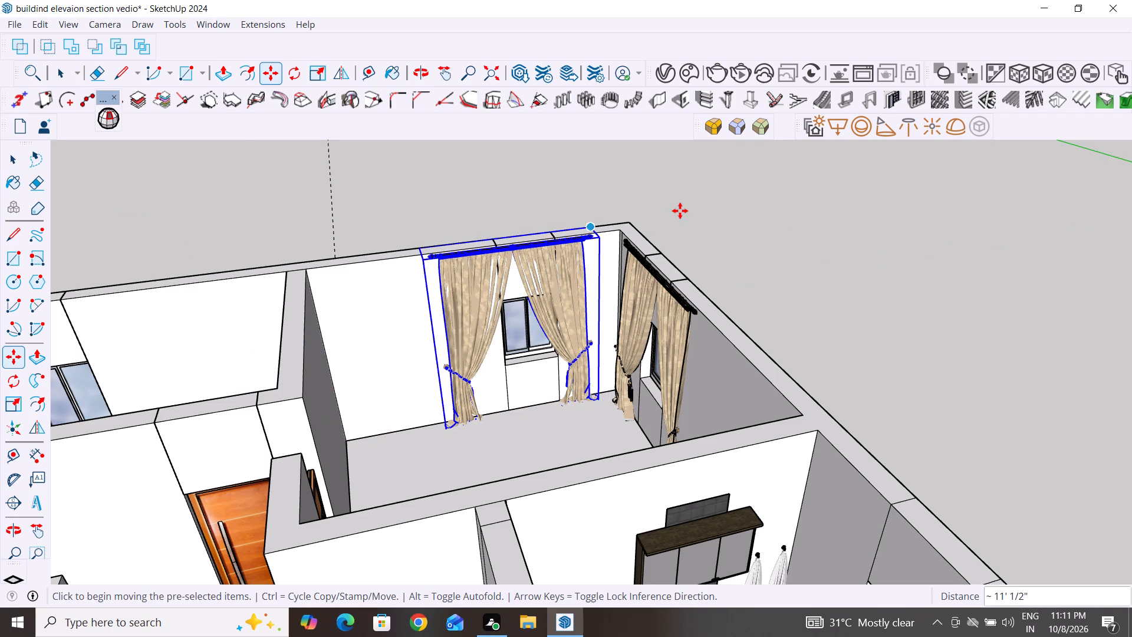
pyautogui.scroll(1, 680, 211)
pyautogui.moveTo(727, 248); pyautogui.dragTo(748, 325, button='middle')
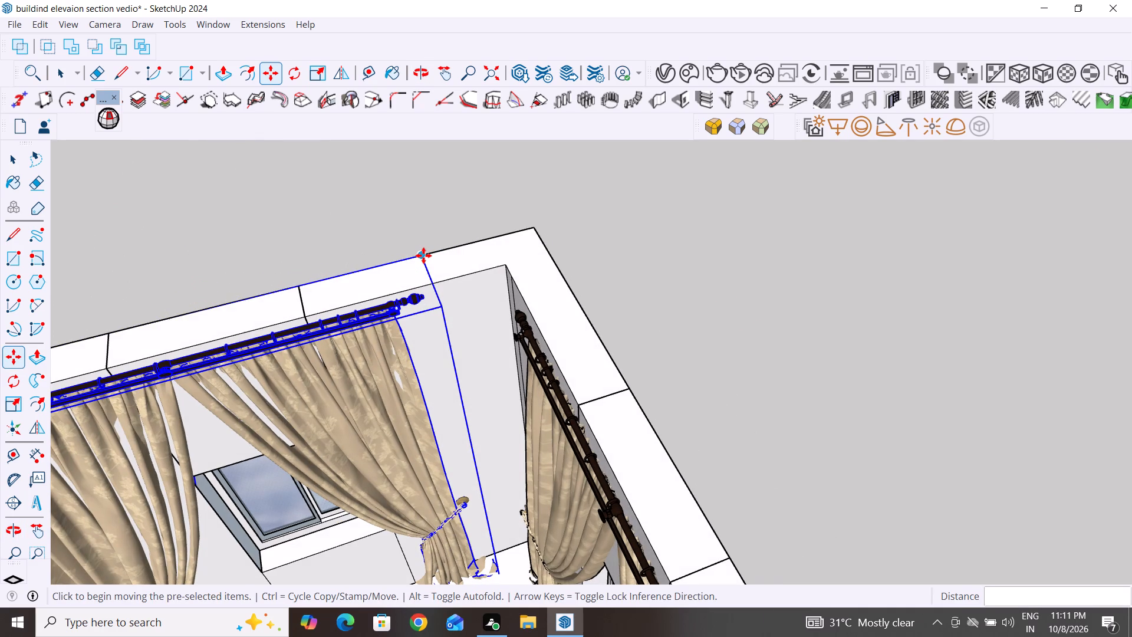
pyautogui.click(423, 255)
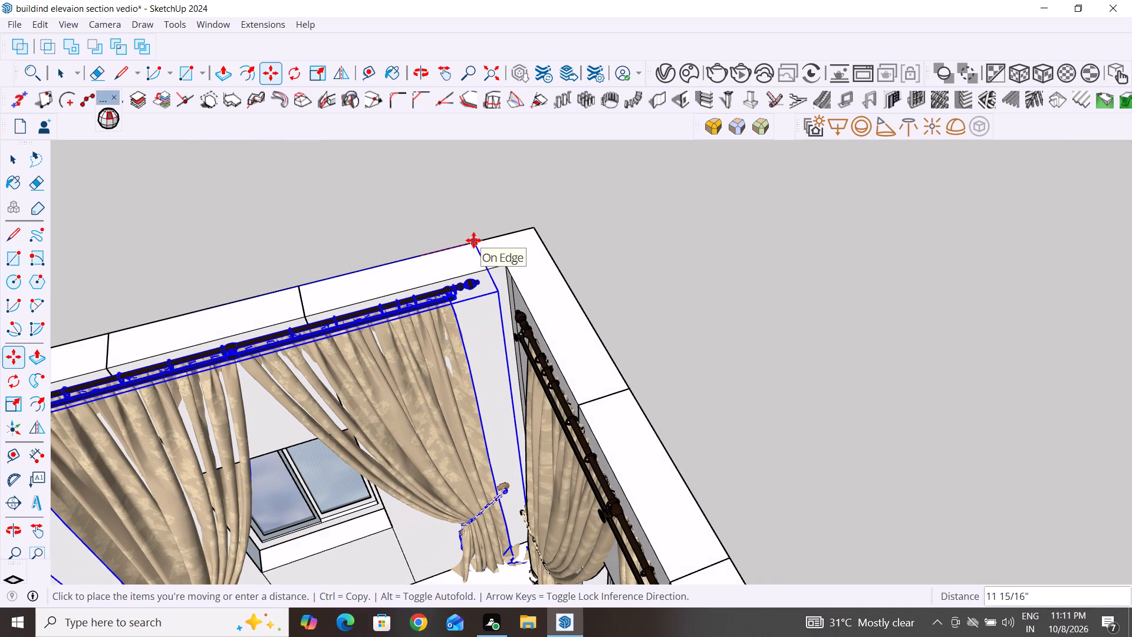
pyautogui.click(473, 240)
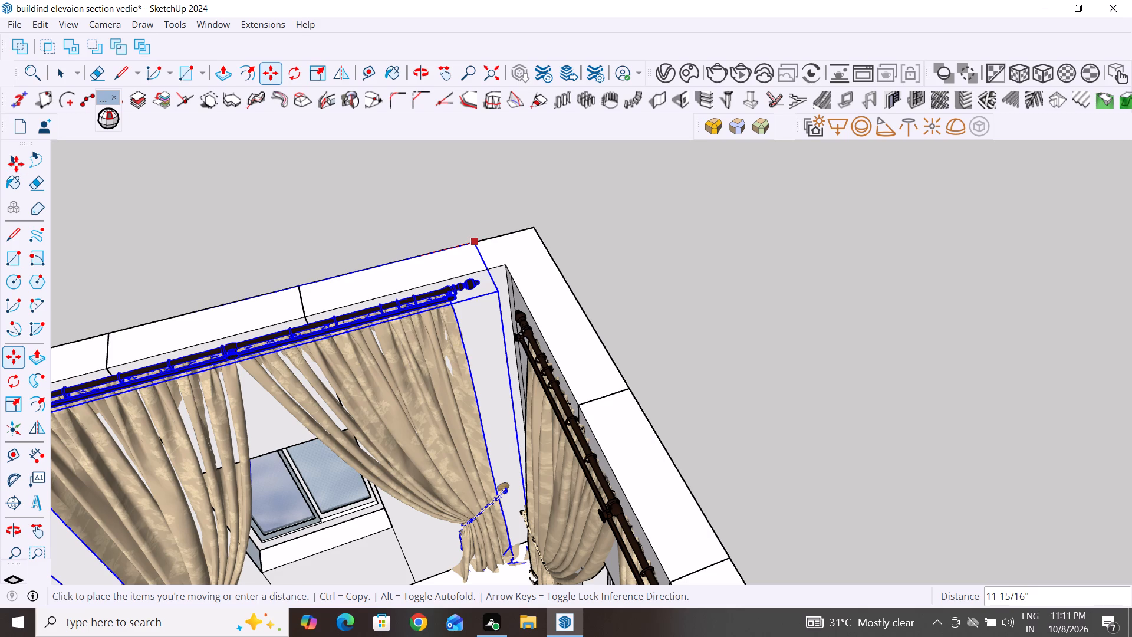
pyautogui.scroll(-5, 571, 334)
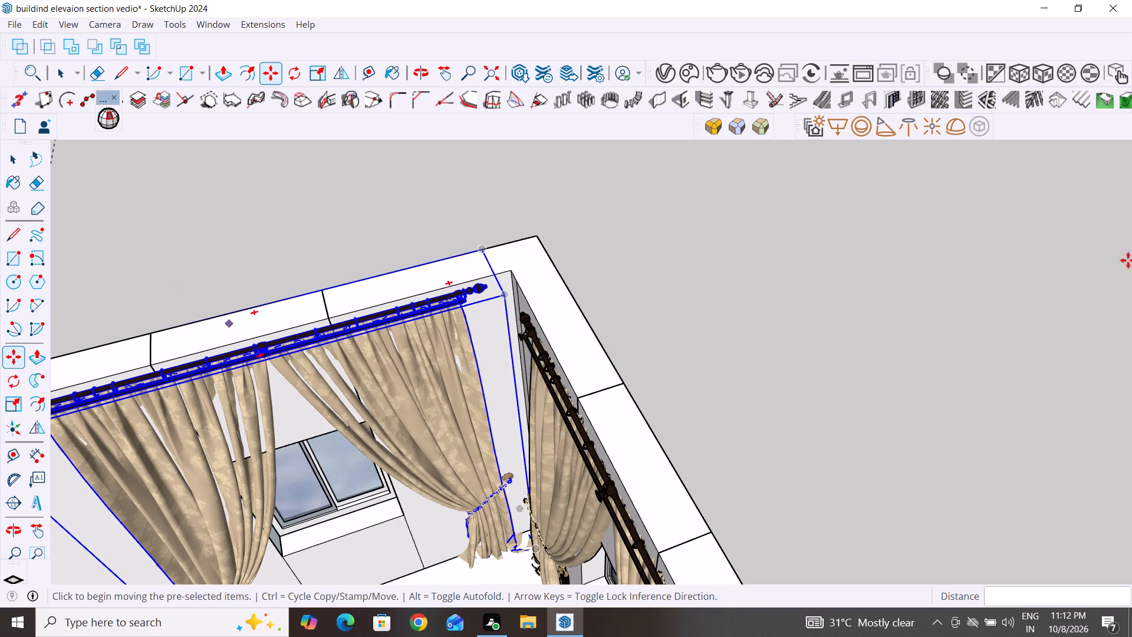
pyautogui.click(17, 159)
pyautogui.click(281, 231)
# Move the second curtain set back about 3" along the wall's top edge, away from the room corner.
pyautogui.scroll(-1, 614, 297)
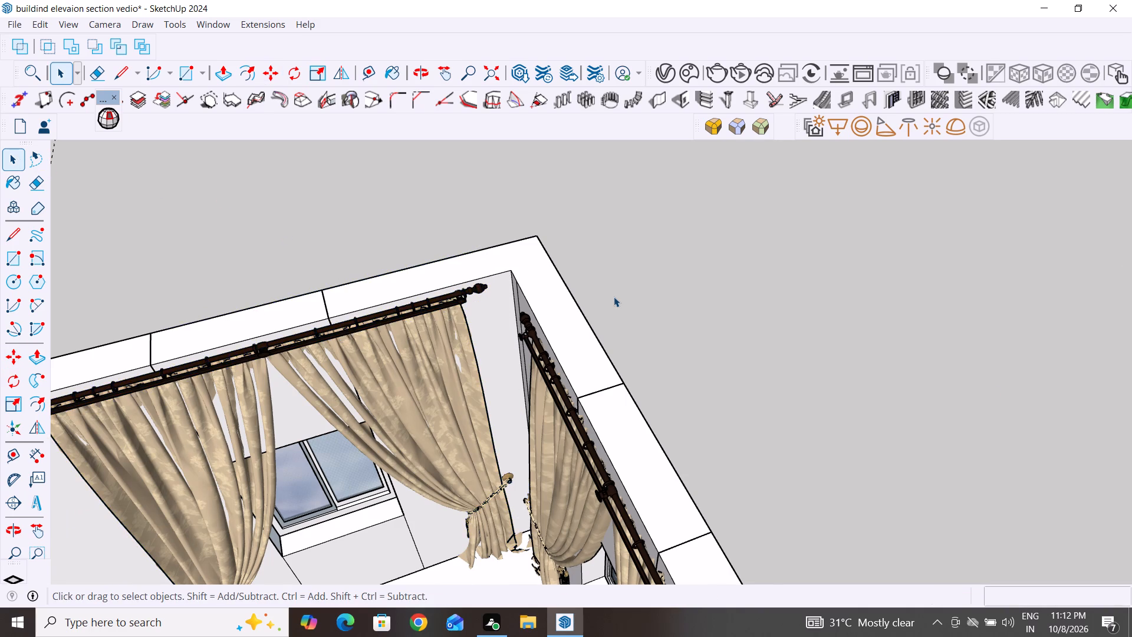
pyautogui.scroll(-2, 614, 297)
pyautogui.moveTo(505, 398); pyautogui.dragTo(485, 246, button='middle')
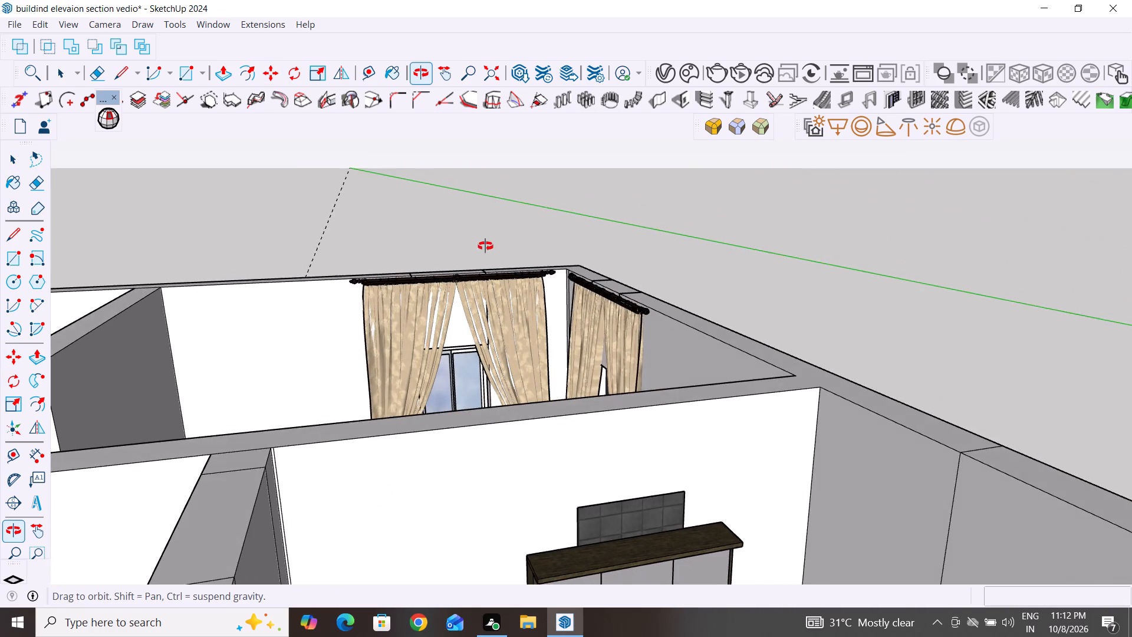
pyautogui.moveTo(485, 246); pyautogui.dragTo(498, 260, button='middle')
pyautogui.scroll(3, 389, 314)
pyautogui.moveTo(363, 361); pyautogui.dragTo(383, 389, button='middle')
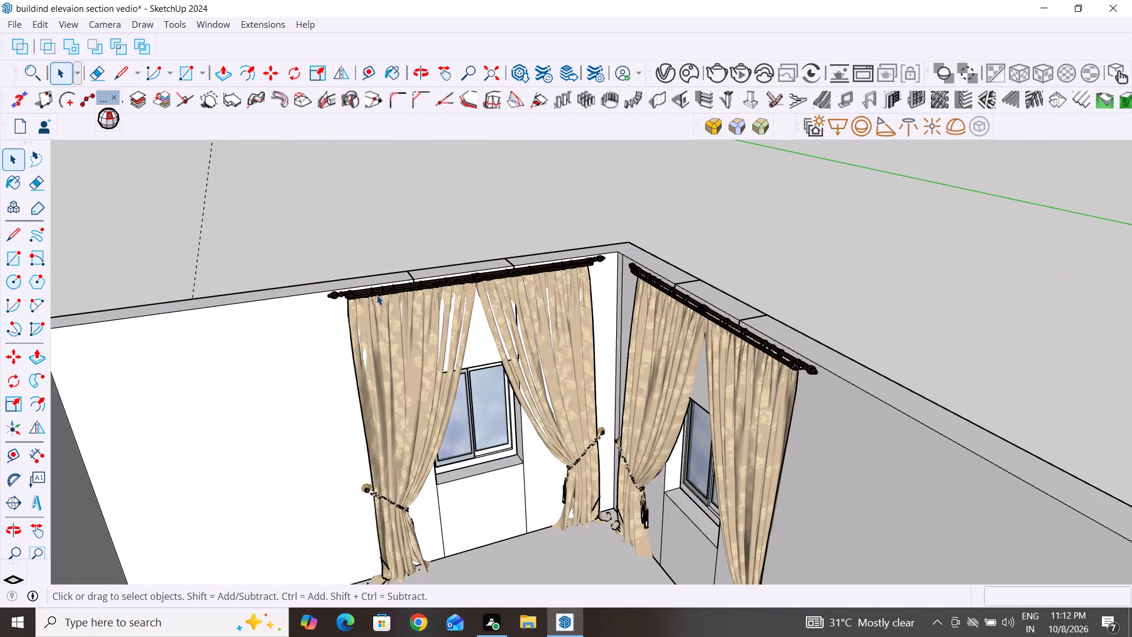
pyautogui.click(377, 295)
pyautogui.scroll(4, 309, 290)
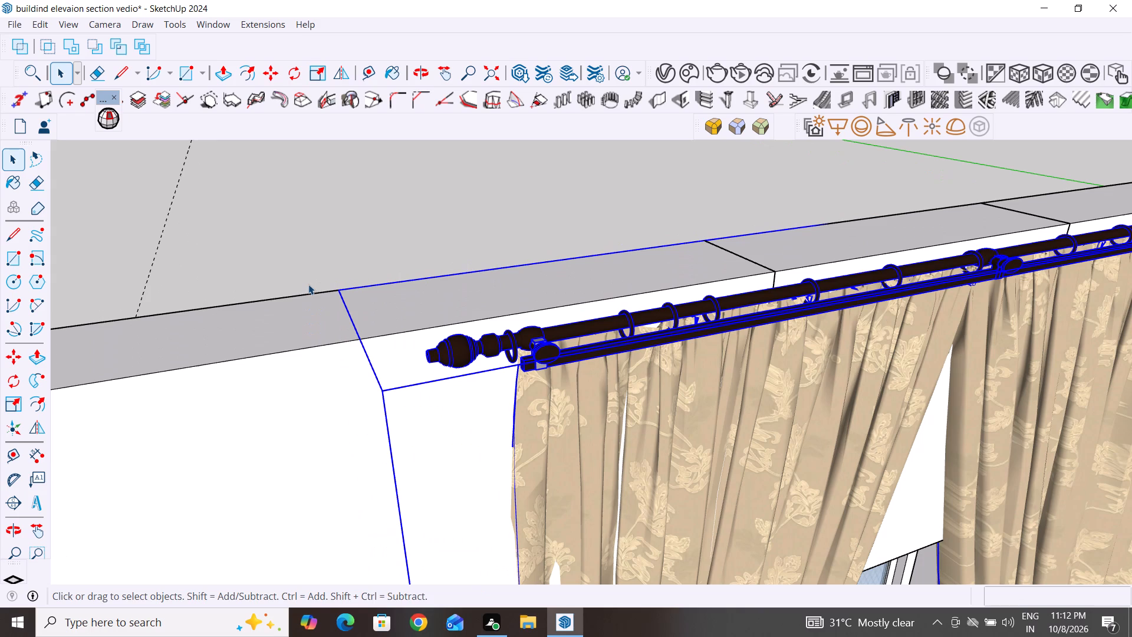
pyautogui.press('m')
pyautogui.click(337, 290)
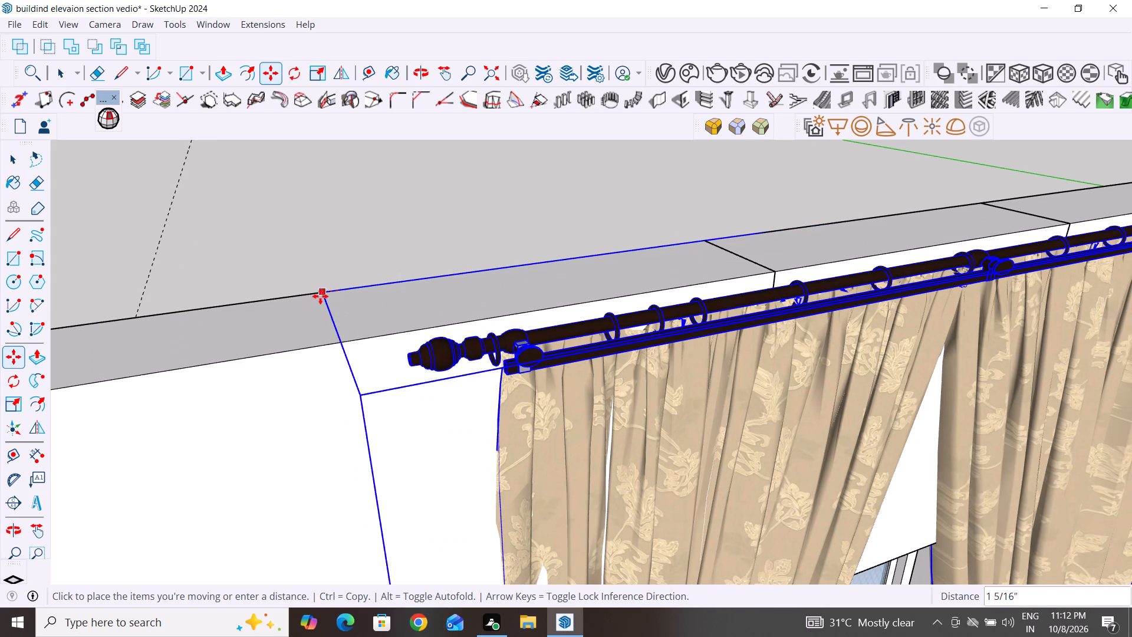
pyautogui.click(297, 303)
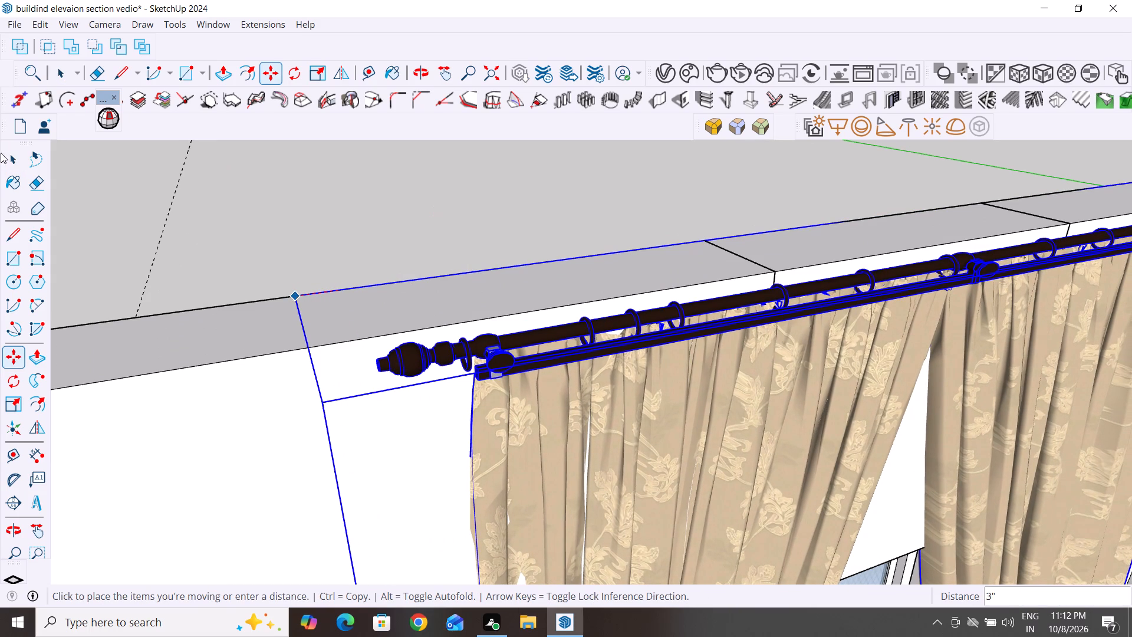
# Deselect the second curtain set and examine both curtain sets in the room corner from several angles.
pyautogui.click(20, 158)
pyautogui.click(361, 205)
pyautogui.scroll(-12, 413, 349)
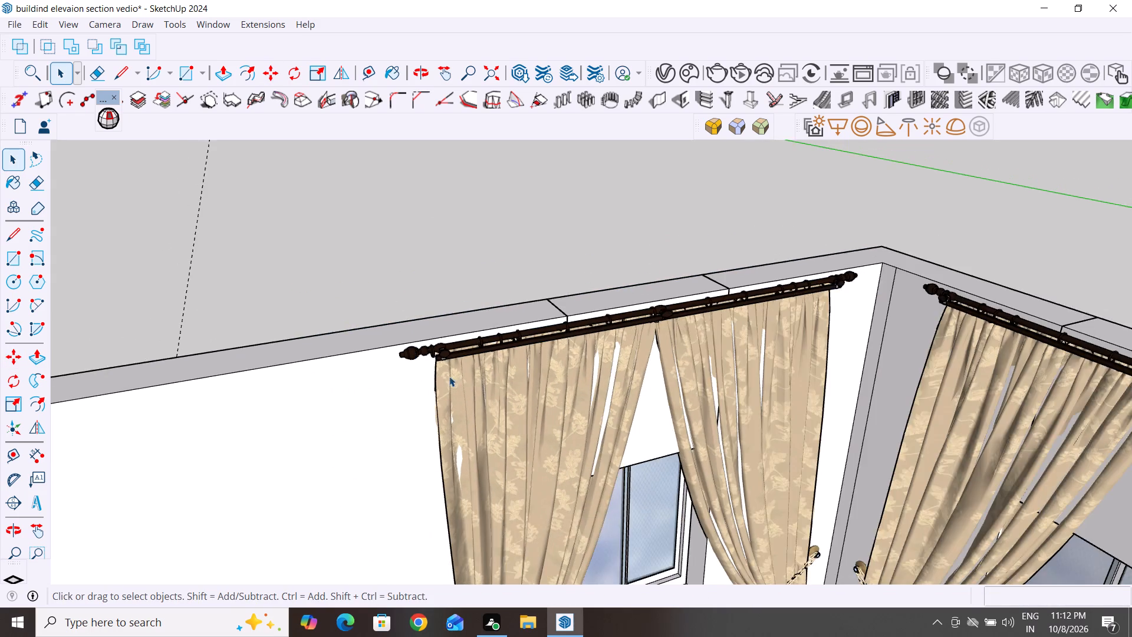
pyautogui.scroll(-10, 463, 390)
pyautogui.moveTo(579, 500); pyautogui.dragTo(429, 488, button='middle')
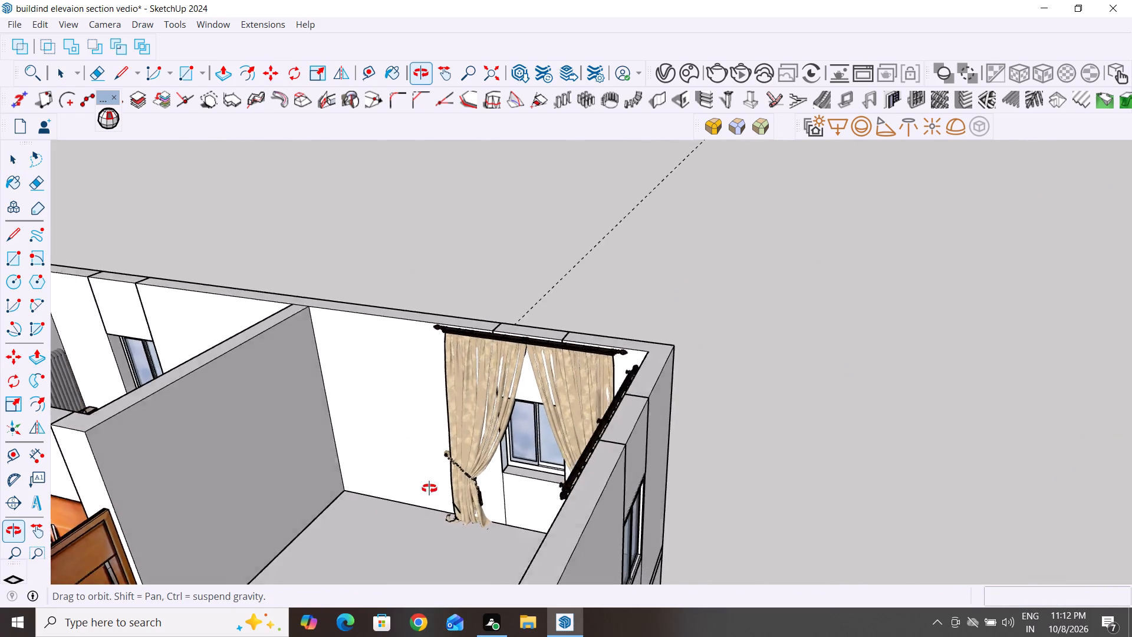
pyautogui.moveTo(429, 488); pyautogui.dragTo(392, 531, button='middle')
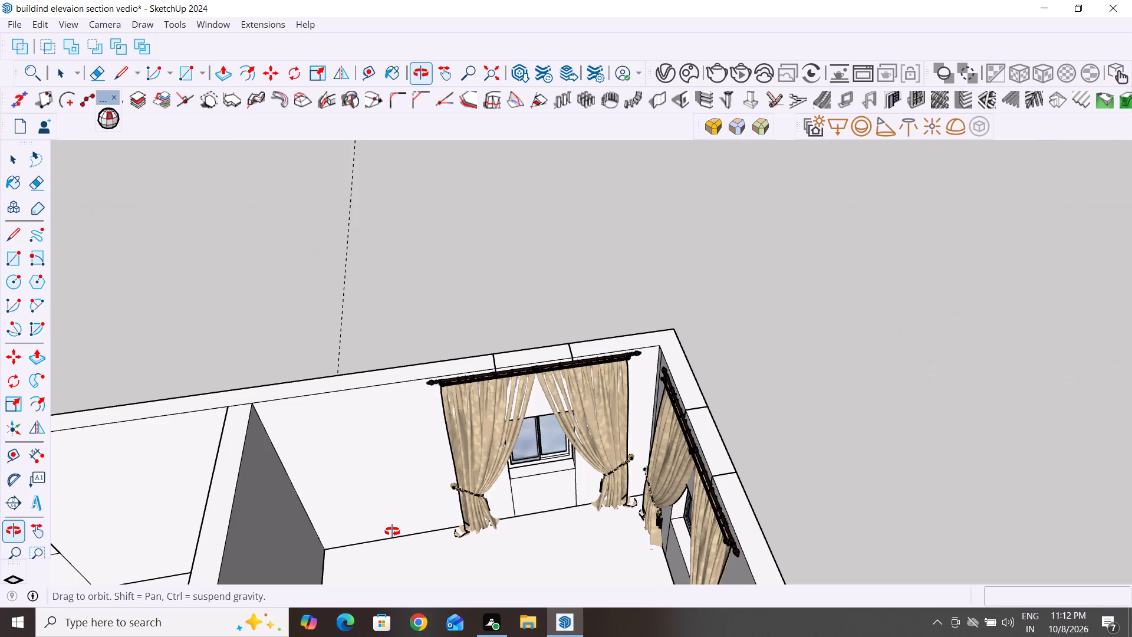
pyautogui.moveTo(392, 531); pyautogui.dragTo(195, 571, button='middle')
pyautogui.scroll(3, 364, 390)
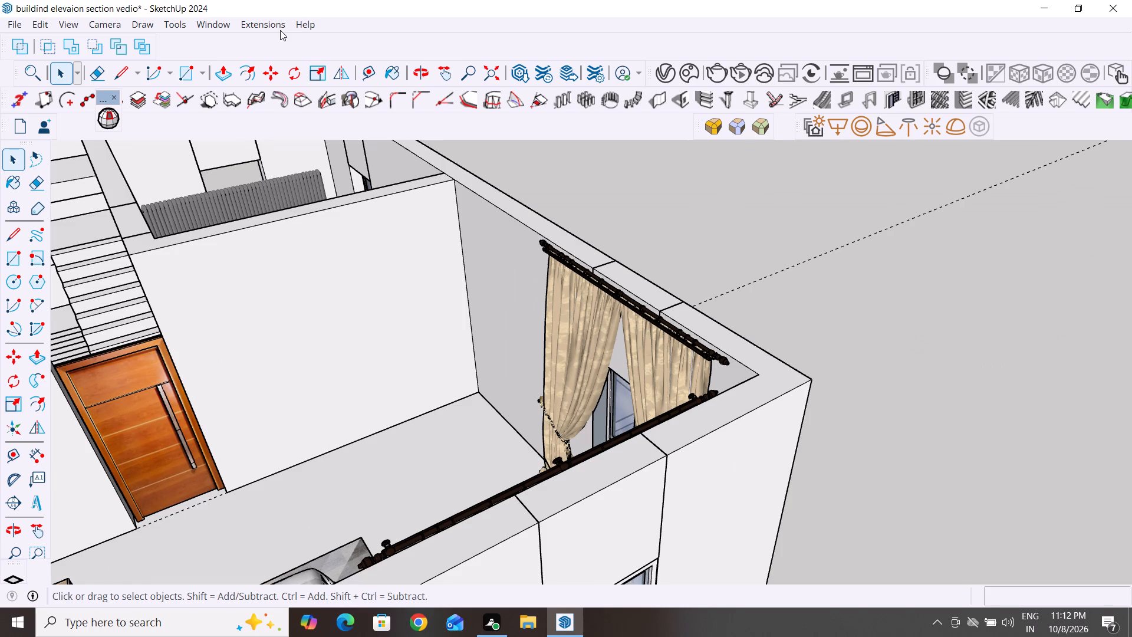
# Open the 3D Warehouse model library.
pyautogui.click(218, 28)
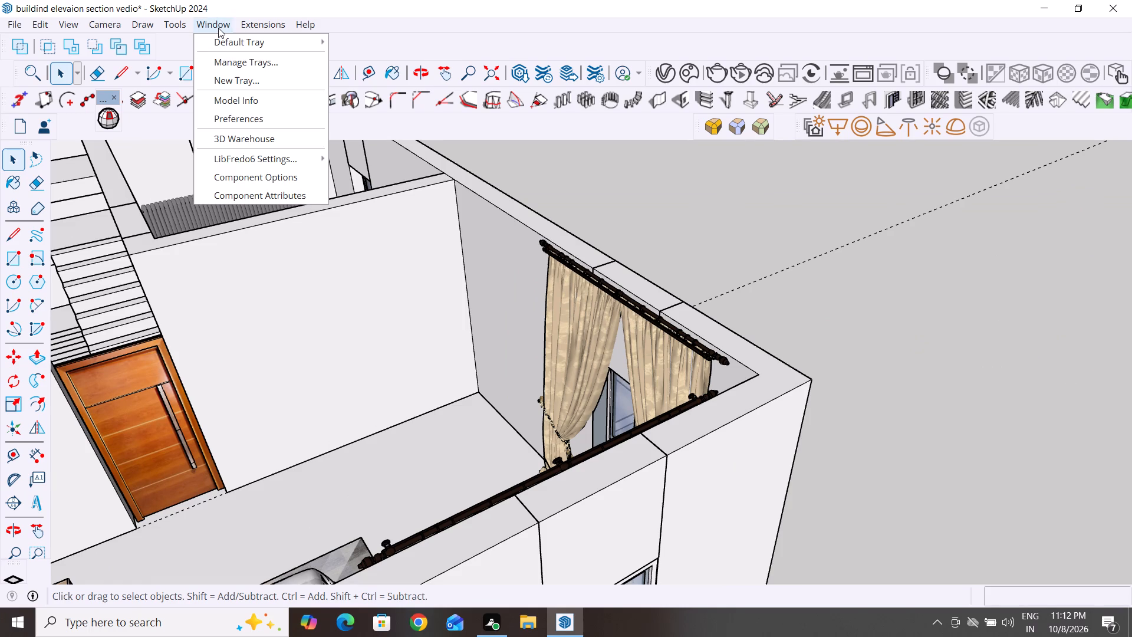
pyautogui.click(241, 140)
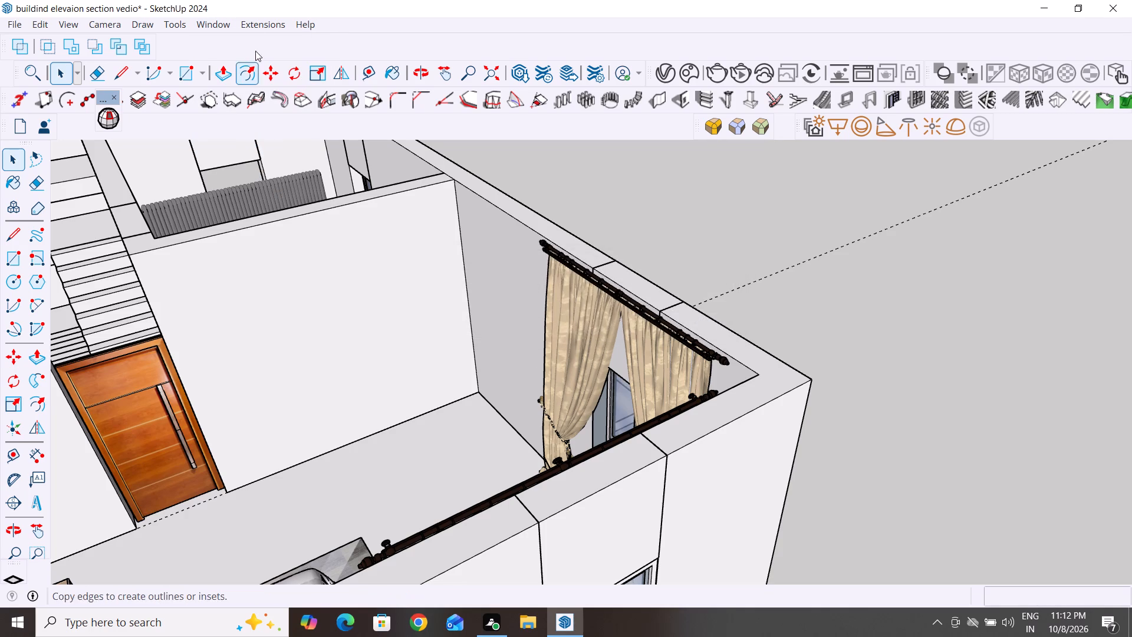
pyautogui.click(204, 20)
pyautogui.click(858, 471)
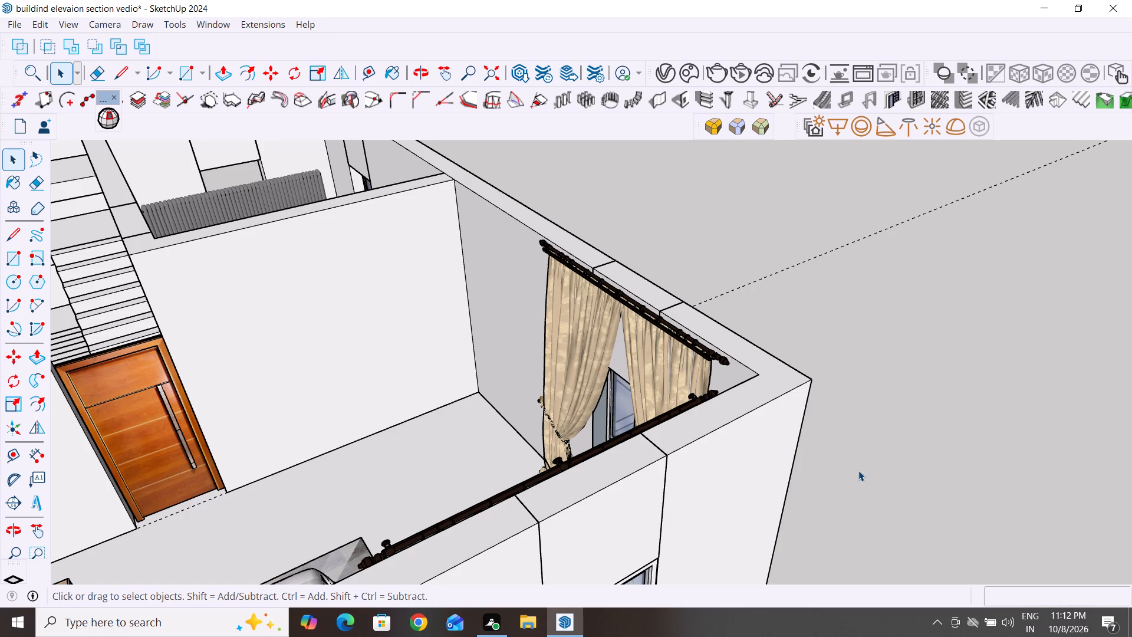
pyautogui.click(221, 28)
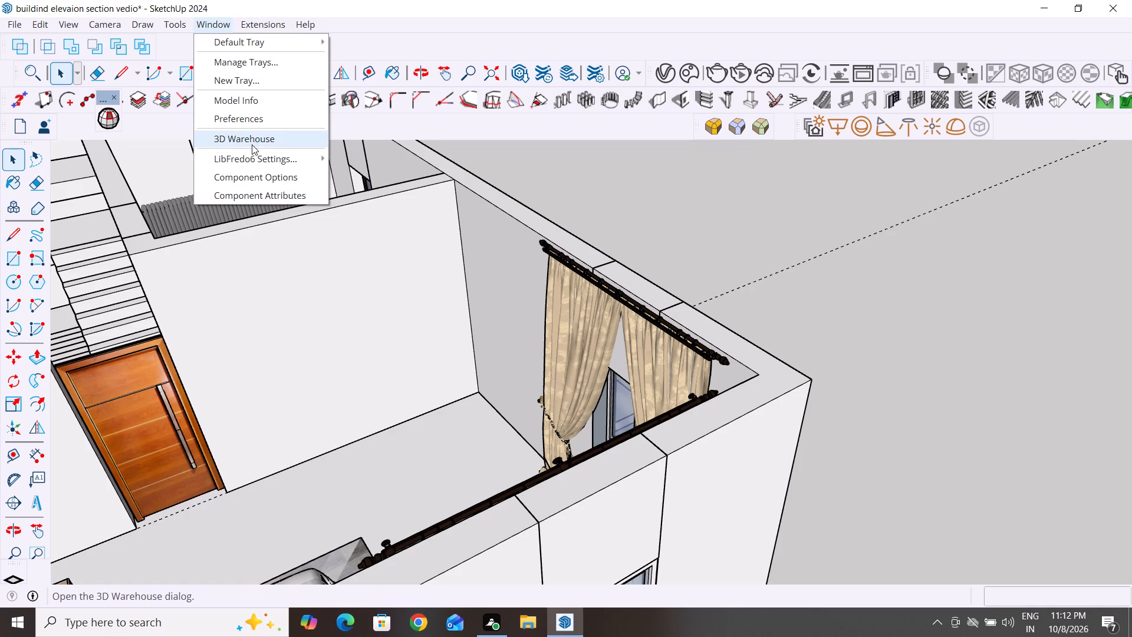
pyautogui.click(258, 136)
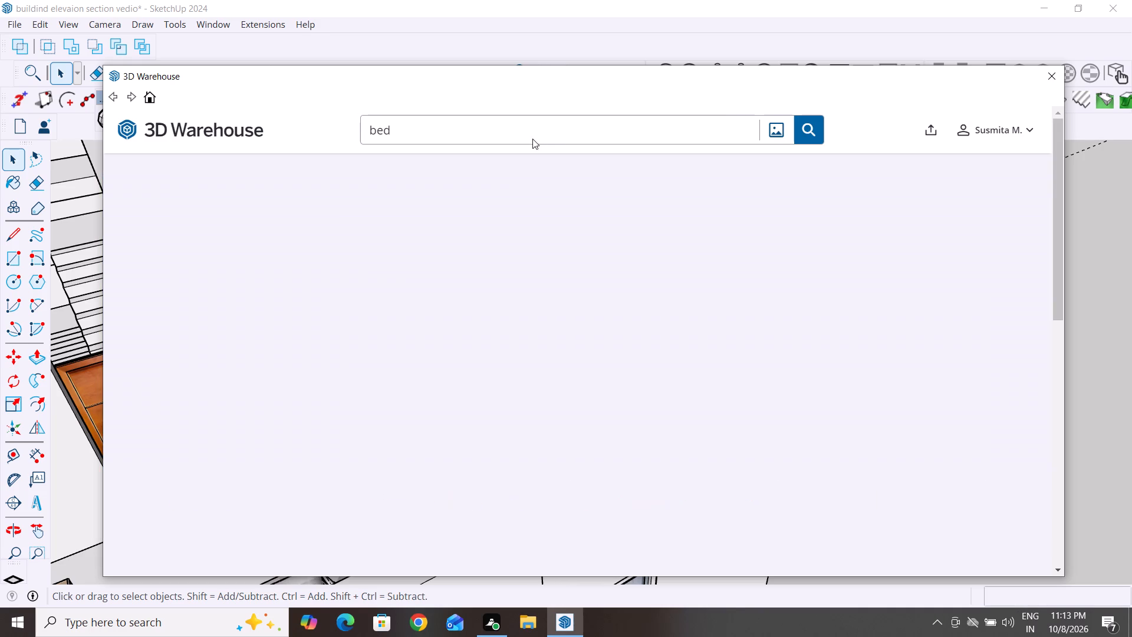
# Replace the "bed" search term and search the 3D Warehouse models for "cabod".
pyautogui.click(513, 132)
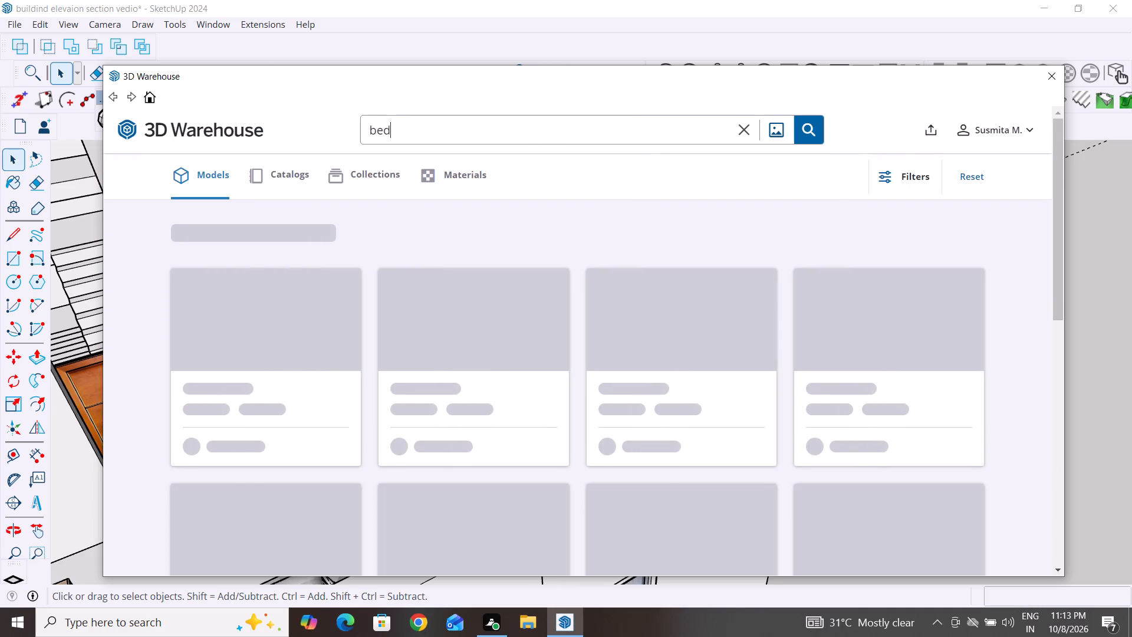
pyautogui.press('BackSpace')
pyautogui.press('BackSpace')
pyautogui.press('BackSpace')
pyautogui.press('BackSpace')
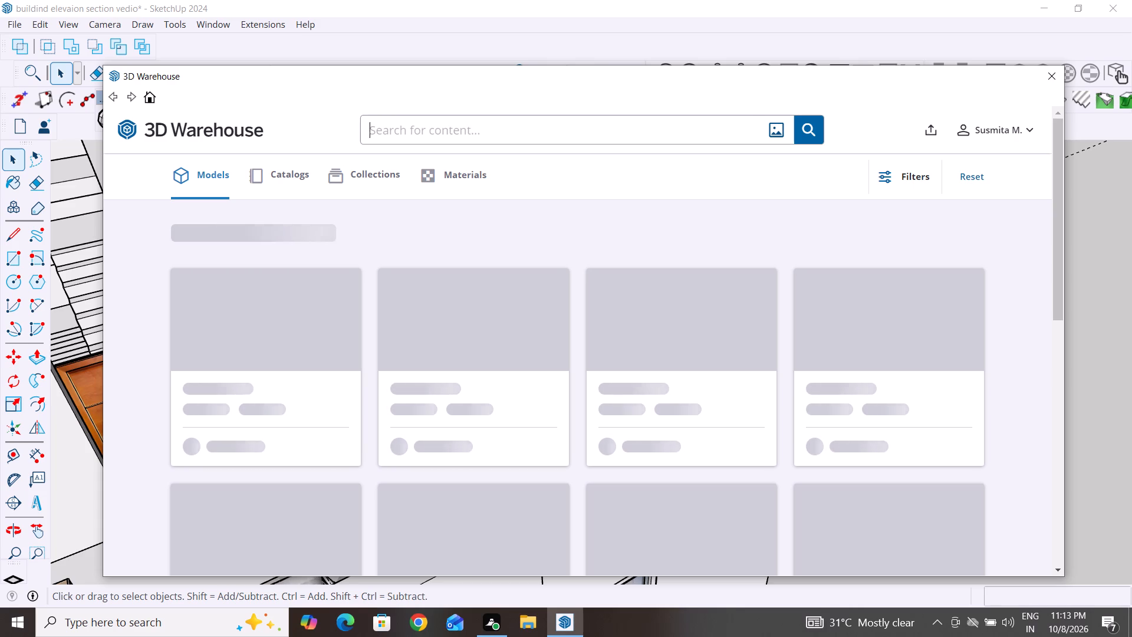
pyautogui.press('c')
pyautogui.press('o')
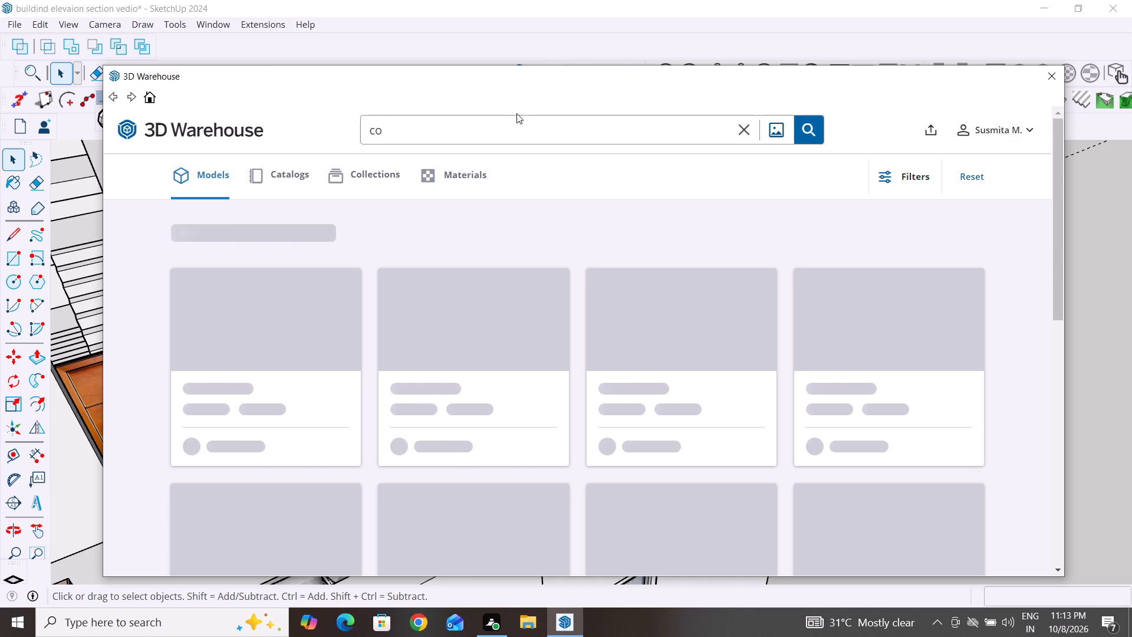
pyautogui.press('b')
pyautogui.press('o')
pyautogui.press('BackSpace')
pyautogui.press('BackSpace')
pyautogui.press('BackSpace')
pyautogui.press('a')
pyautogui.write('bod')
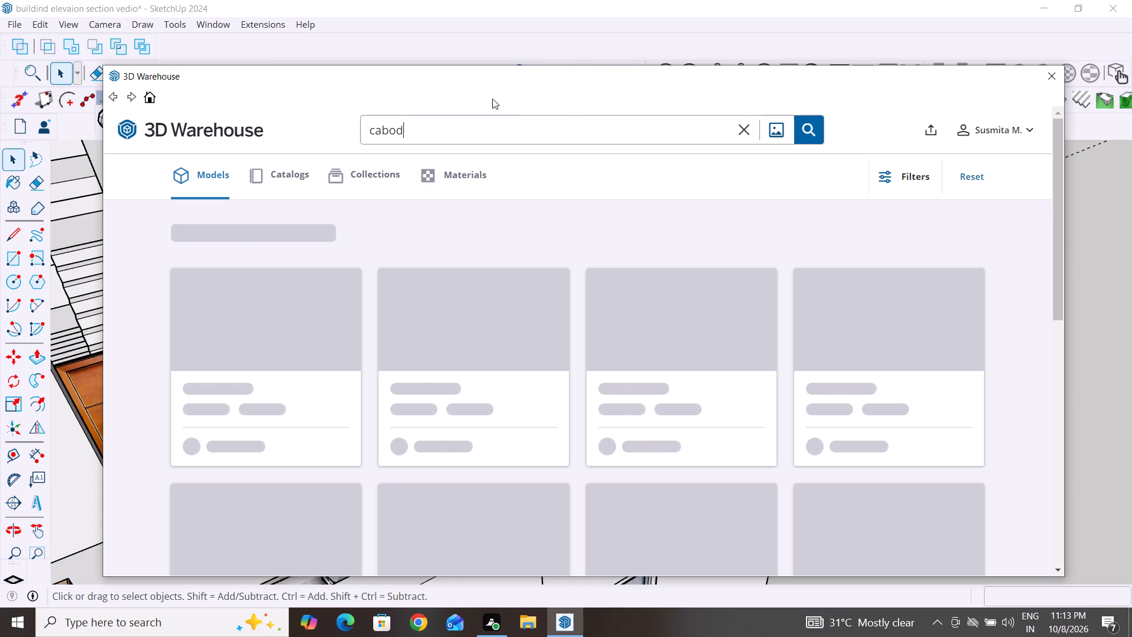
pyautogui.click(800, 142)
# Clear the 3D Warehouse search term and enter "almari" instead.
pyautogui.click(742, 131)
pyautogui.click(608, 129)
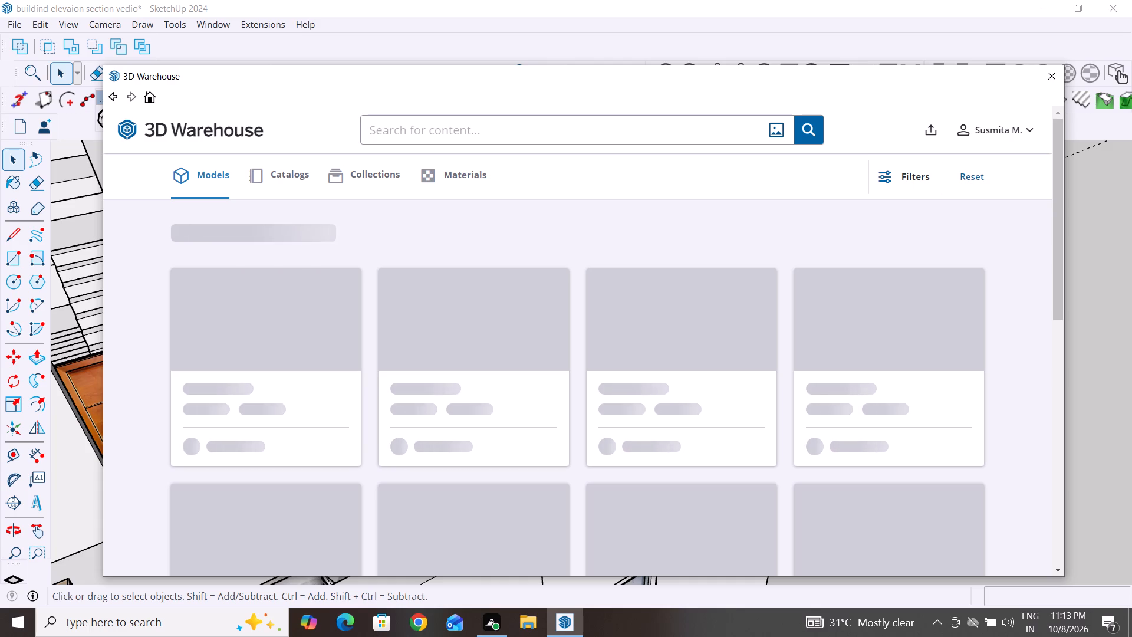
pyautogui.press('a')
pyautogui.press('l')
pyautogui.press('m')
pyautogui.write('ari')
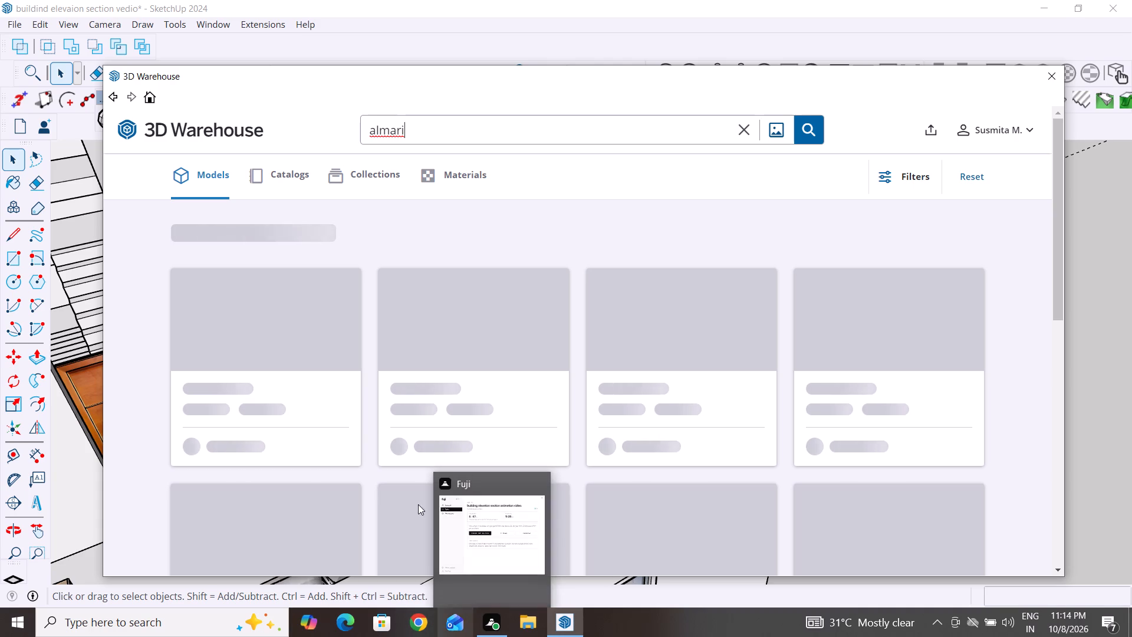
# Browse down through the 3D Warehouse model results.
pyautogui.scroll(2, 656, 315)
pyautogui.scroll(-2, 657, 331)
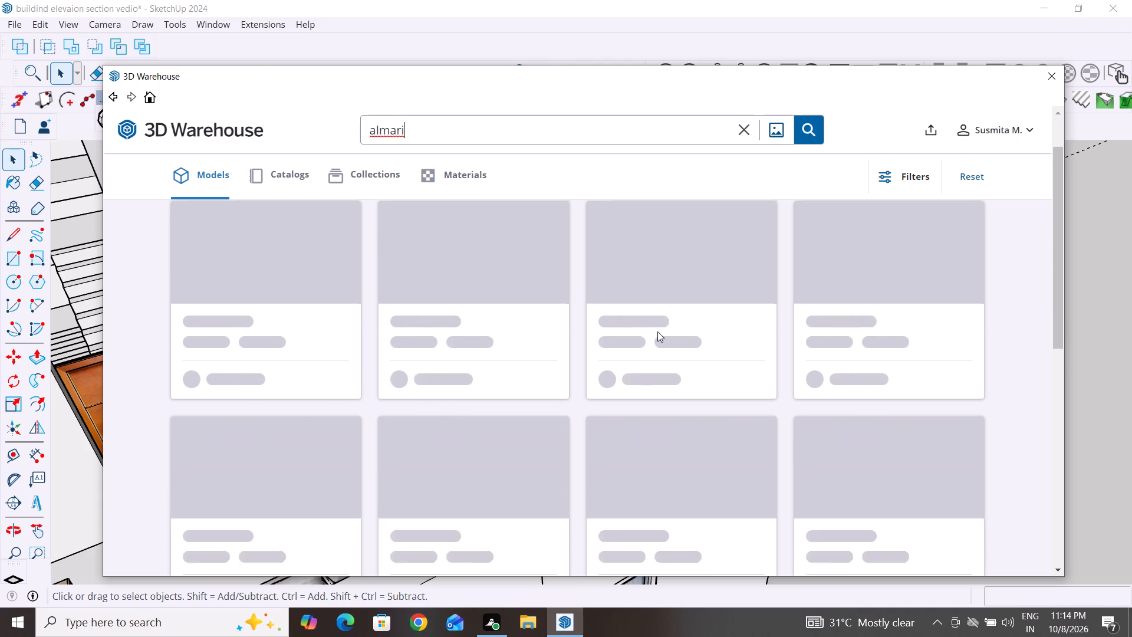
pyautogui.scroll(-3, 657, 331)
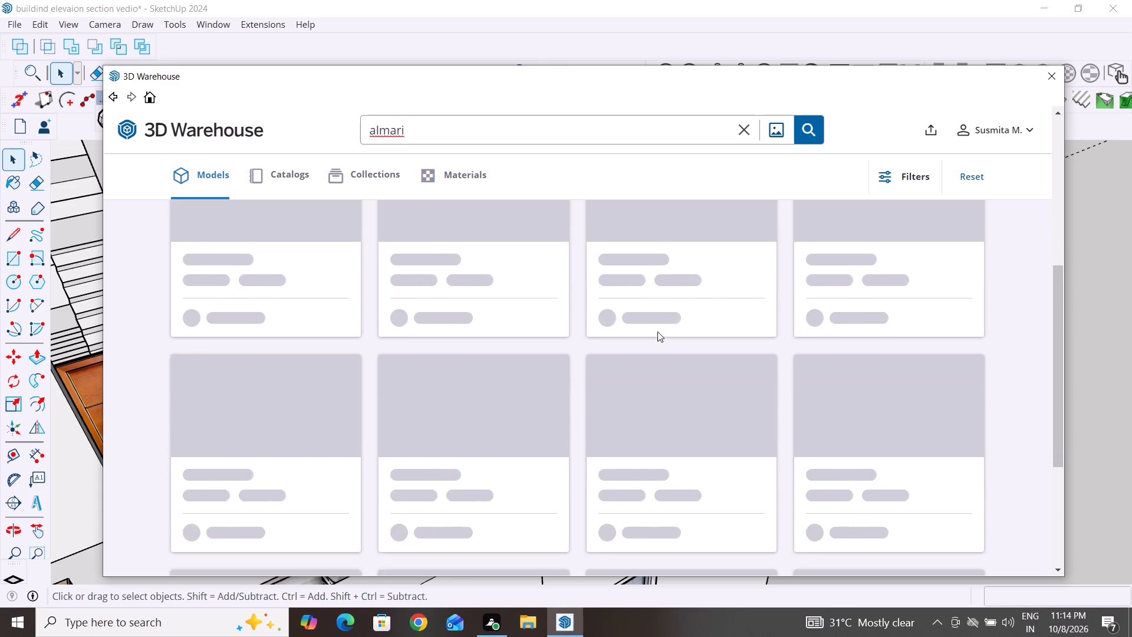
pyautogui.scroll(-4, 657, 331)
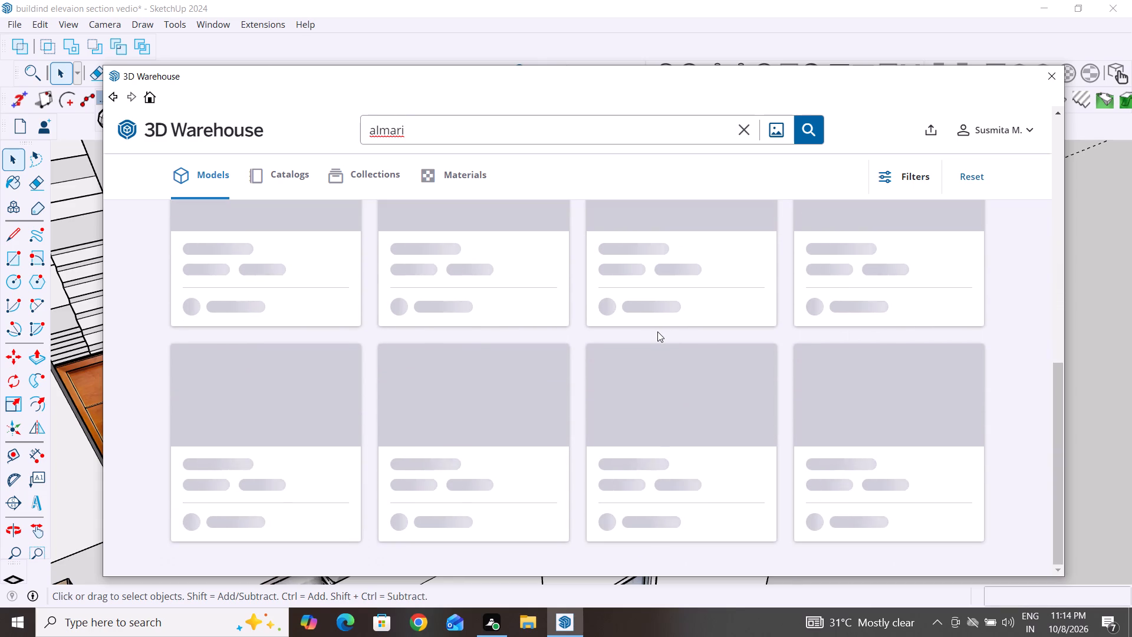
pyautogui.scroll(-1, 657, 331)
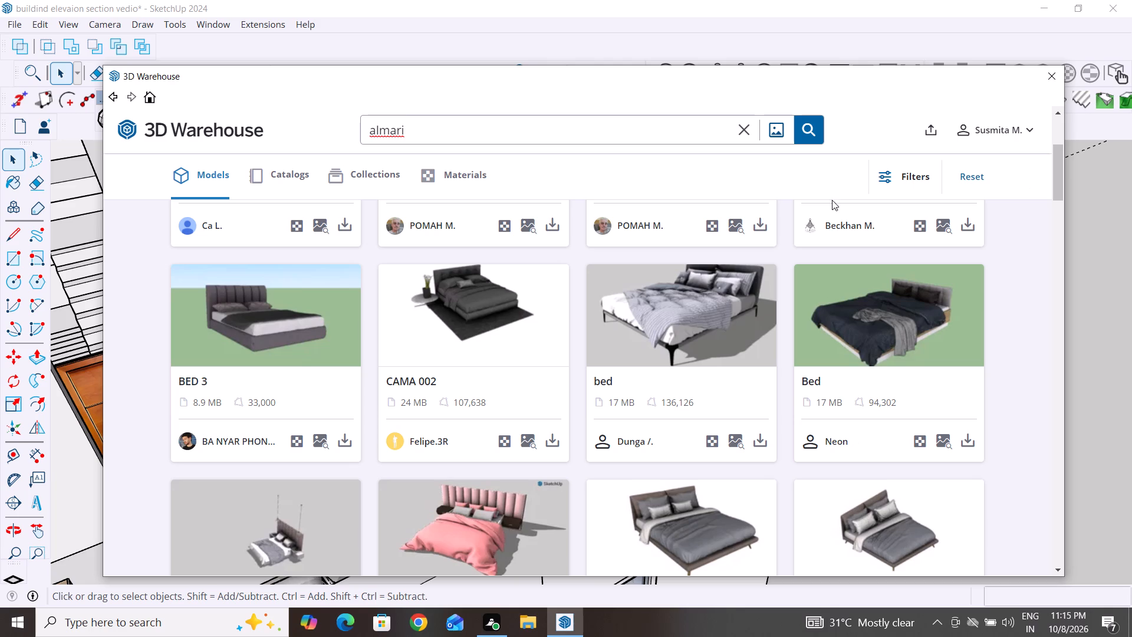
# Clear the "almari" term and search the 3D Warehouse models for "cabod".
pyautogui.click(743, 127)
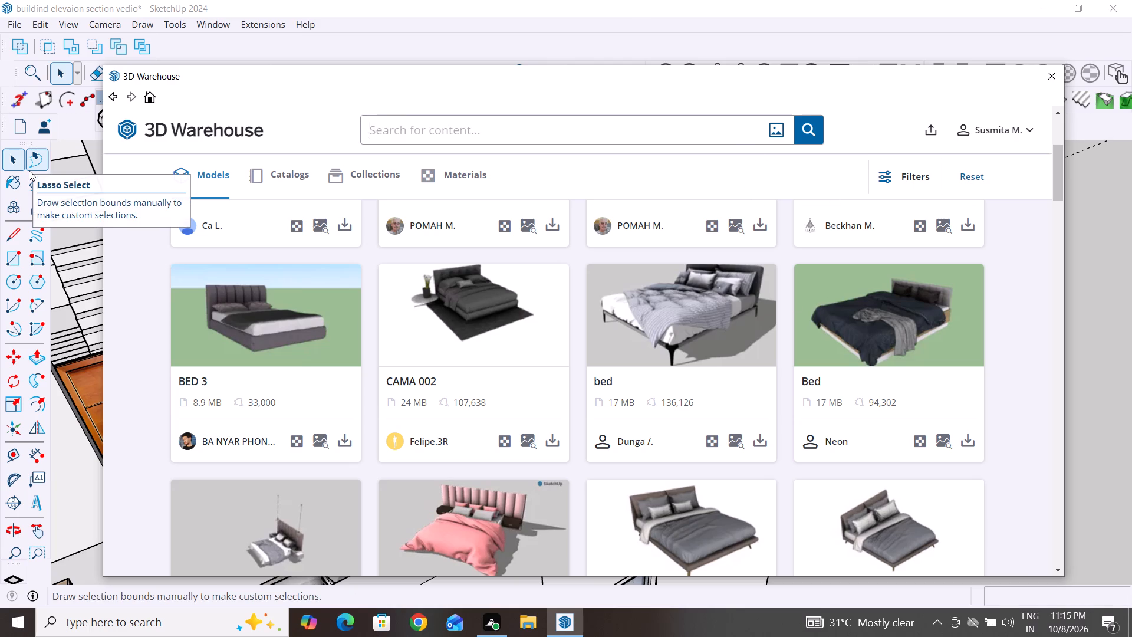
pyautogui.write('ca')
pyautogui.write('bod')
pyautogui.click(805, 127)
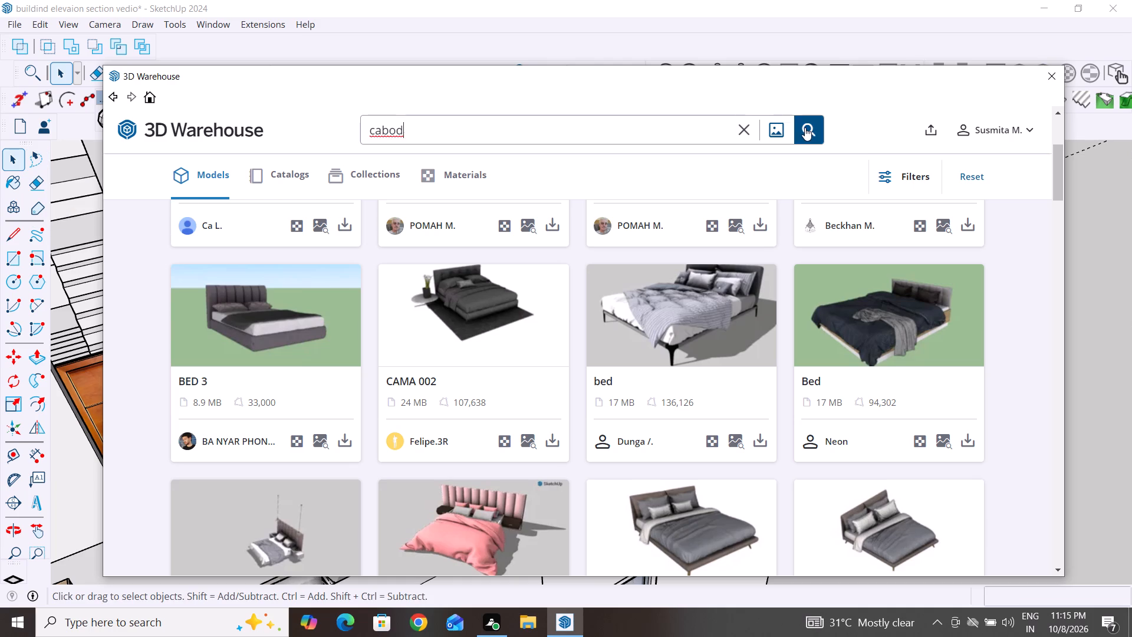
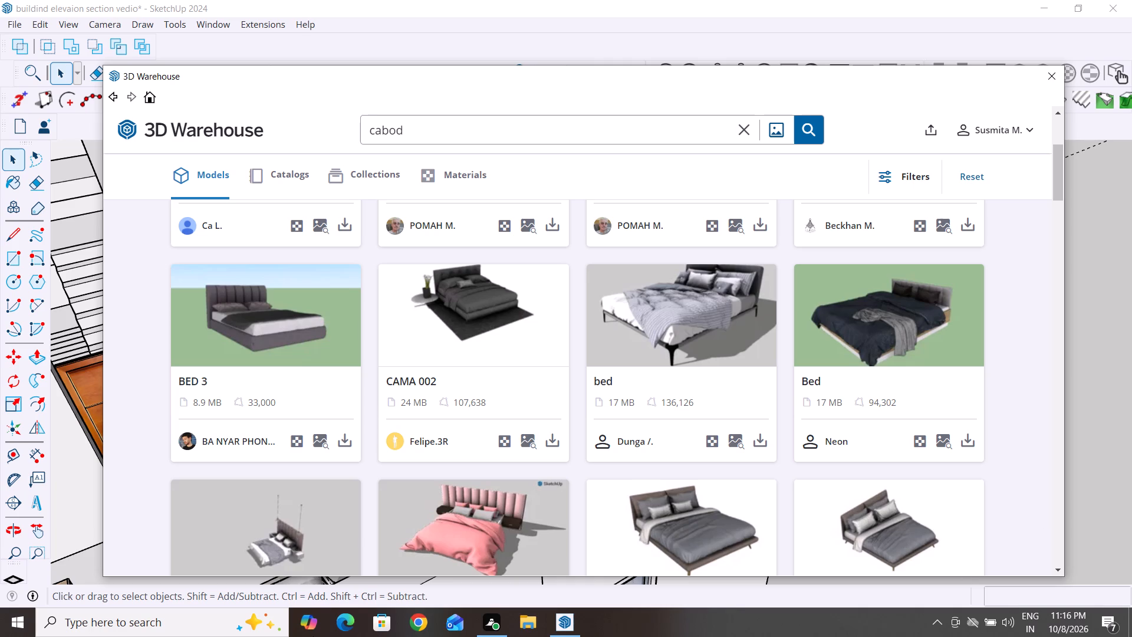
# Replace the "cabod" term, search the 3D Warehouse models for "almara" and browse the results.
pyautogui.moveTo(745, 137); pyautogui.dragTo(747, 143)
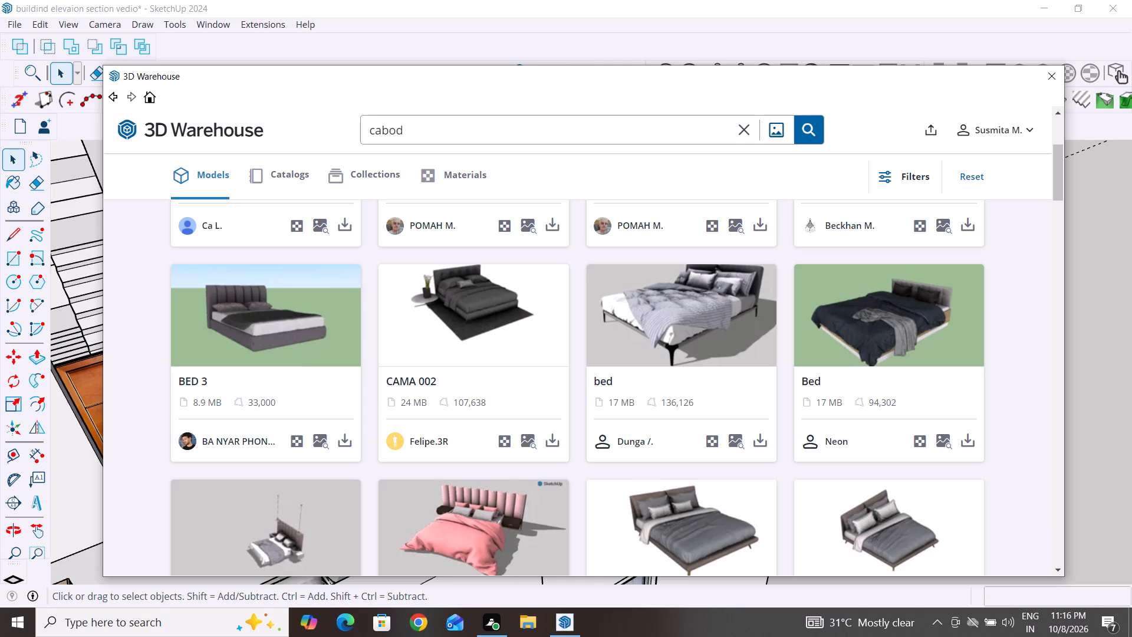
pyautogui.click(743, 130)
pyautogui.press('a')
pyautogui.press('l')
pyautogui.write('mara')
pyautogui.press('Return')
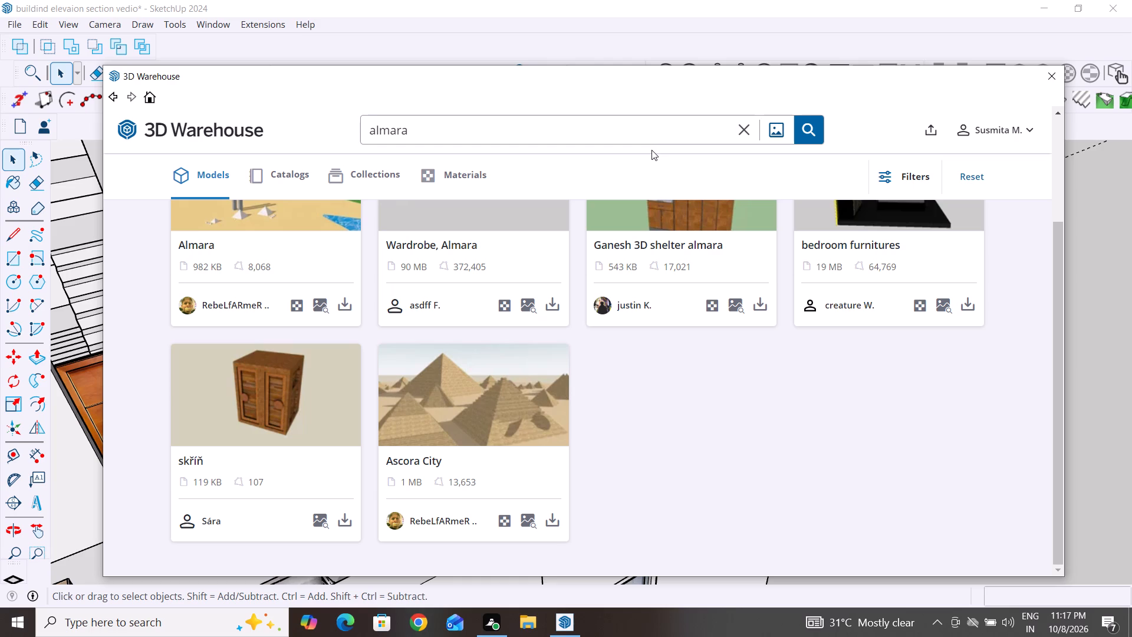
pyautogui.scroll(-1, 308, 480)
pyautogui.scroll(4, 308, 479)
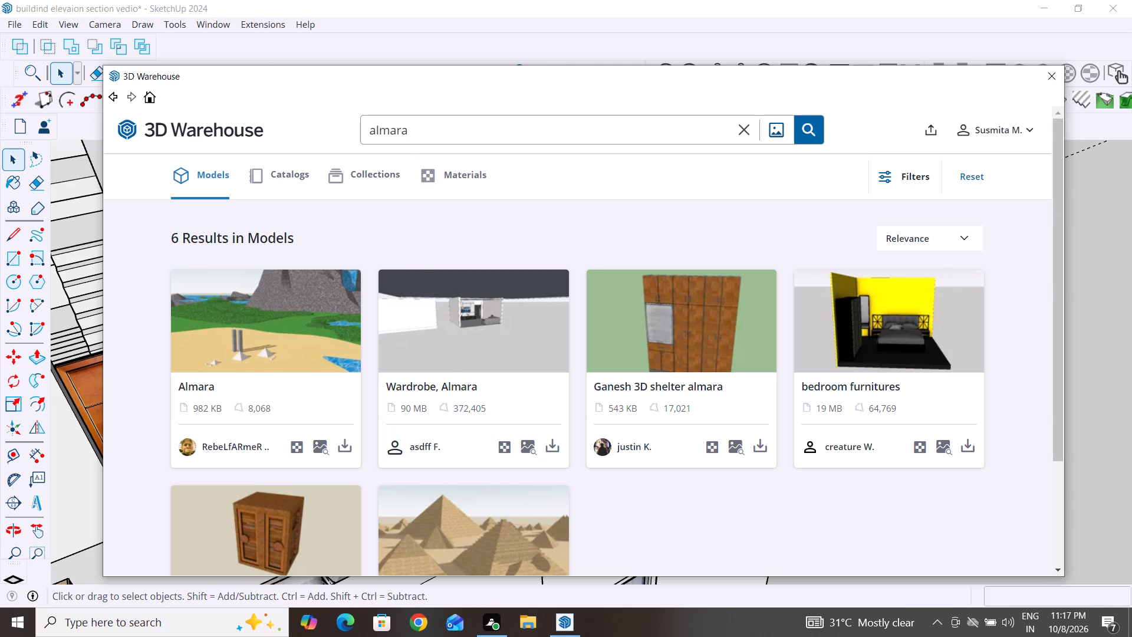
# Clear the "almara" term and search the 3D Warehouse models for "wardobe".
pyautogui.click(421, 122)
pyautogui.press('BackSpace')
pyautogui.press('BackSpace')
pyautogui.press('BackSpace')
pyautogui.press('BackSpace')
pyautogui.press('BackSpace')
pyautogui.press('BackSpace')
pyautogui.press('BackSpace')
pyautogui.press('BackSpace')
pyautogui.press('BackSpace')
pyautogui.press('BackSpace')
pyautogui.press('BackSpace')
pyautogui.press('BackSpace')
pyautogui.press('BackSpace')
pyautogui.press('BackSpace')
pyautogui.write('wa')
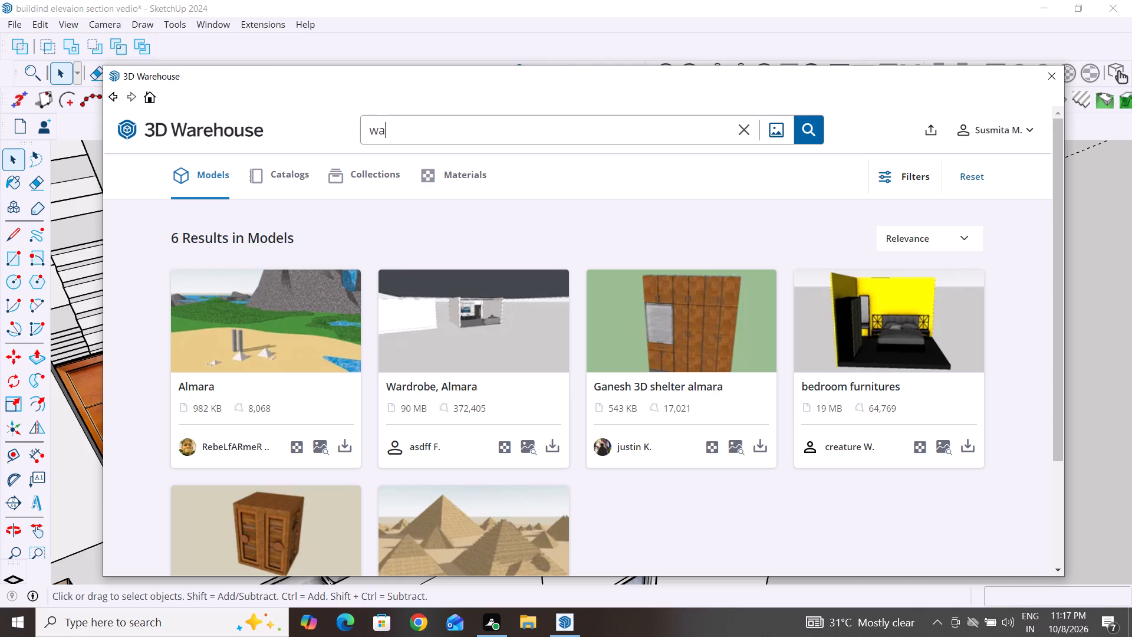
pyautogui.write('rd')
pyautogui.press('o')
pyautogui.write('be')
pyautogui.click(812, 134)
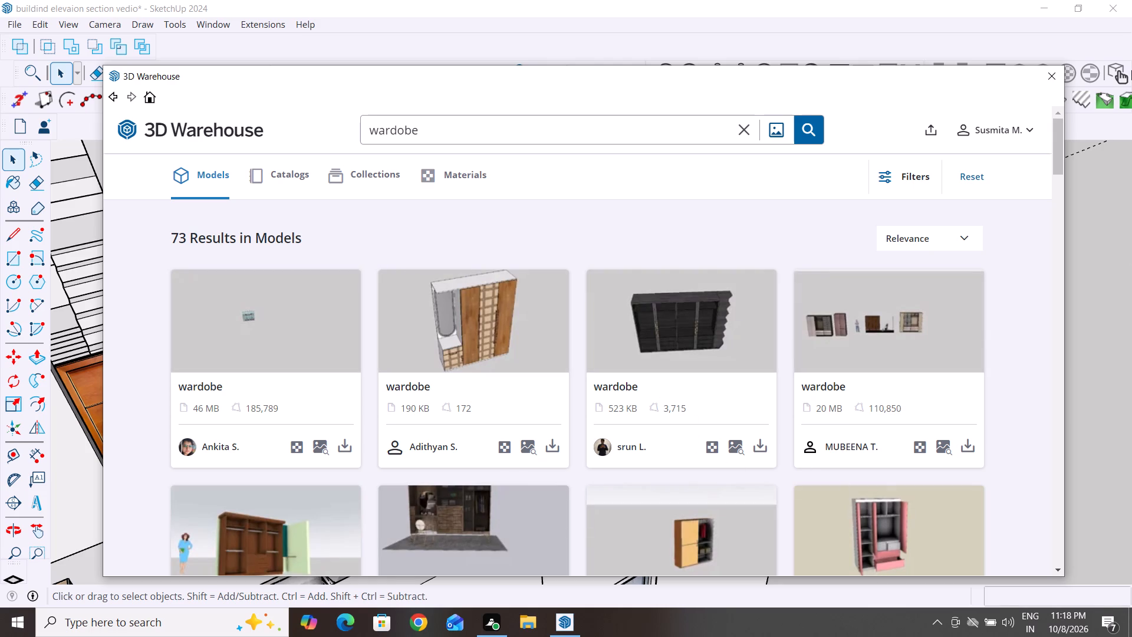
# Download the 44 MB "wardobe" model with the round mirror, chair and rug directly into the SketchUp model.
pyautogui.scroll(-1, 532, 425)
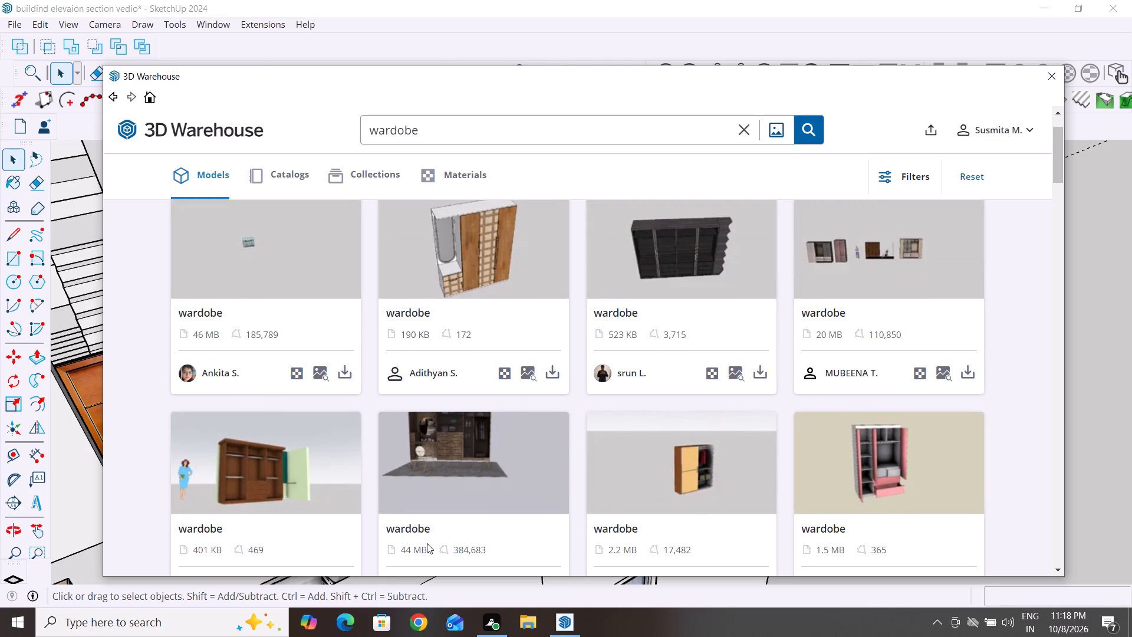
pyautogui.scroll(1, 419, 432)
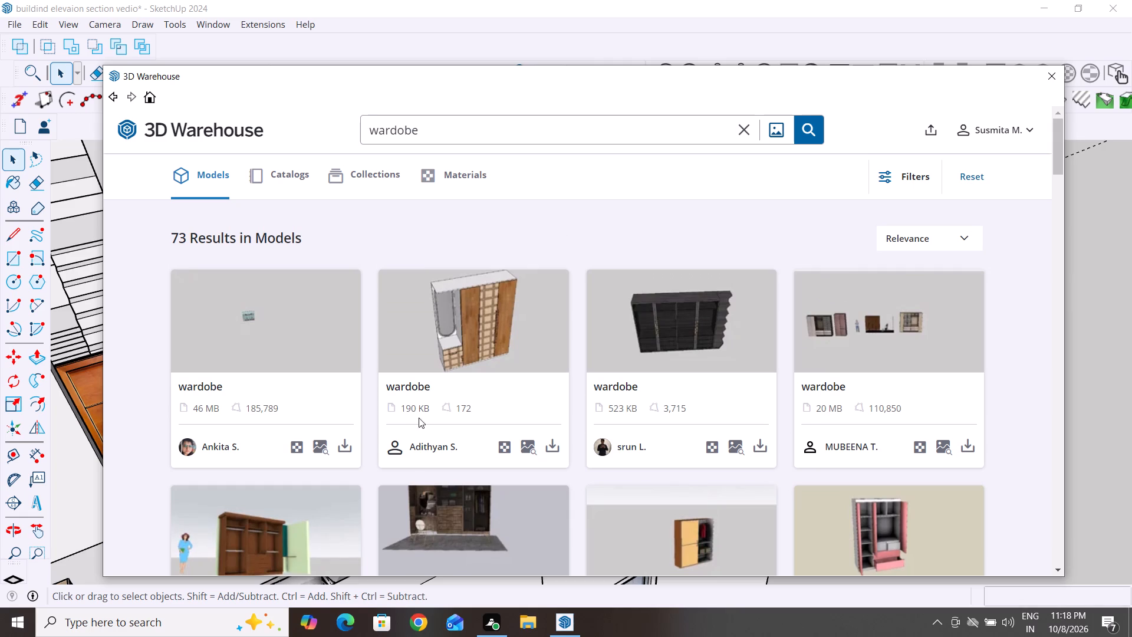
pyautogui.scroll(-5, 426, 395)
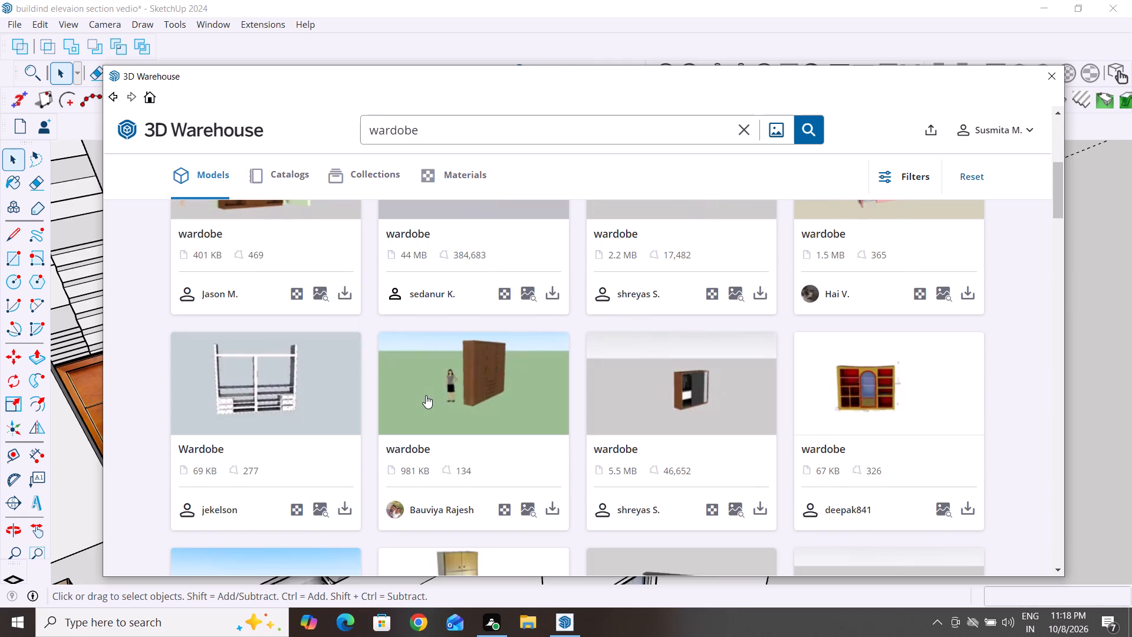
pyautogui.scroll(4, 426, 395)
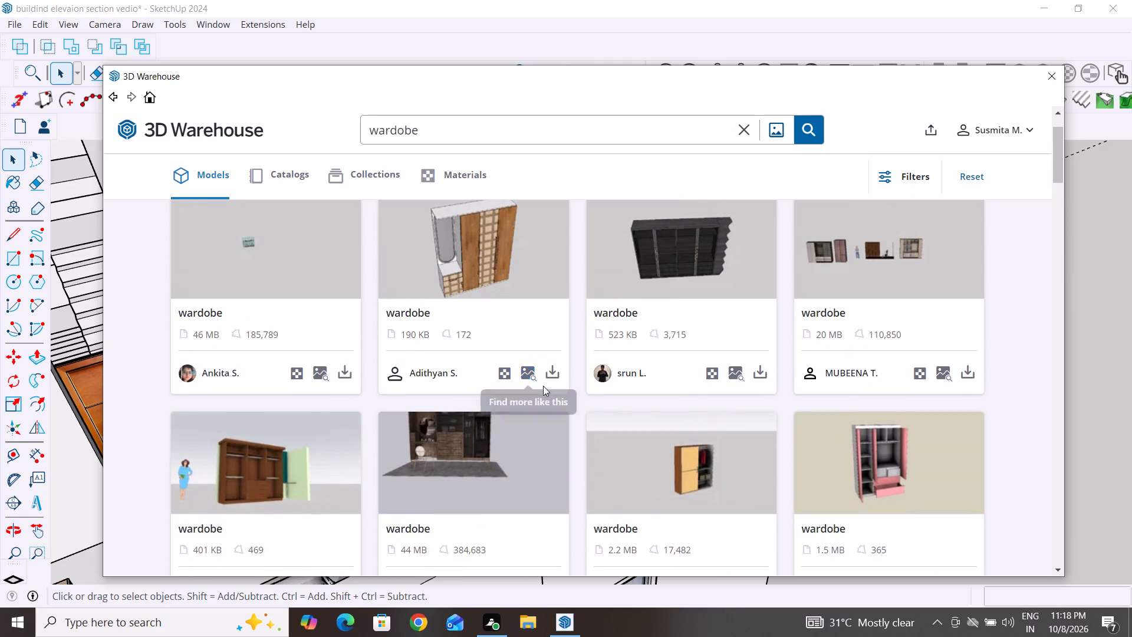
pyautogui.scroll(-1, 540, 392)
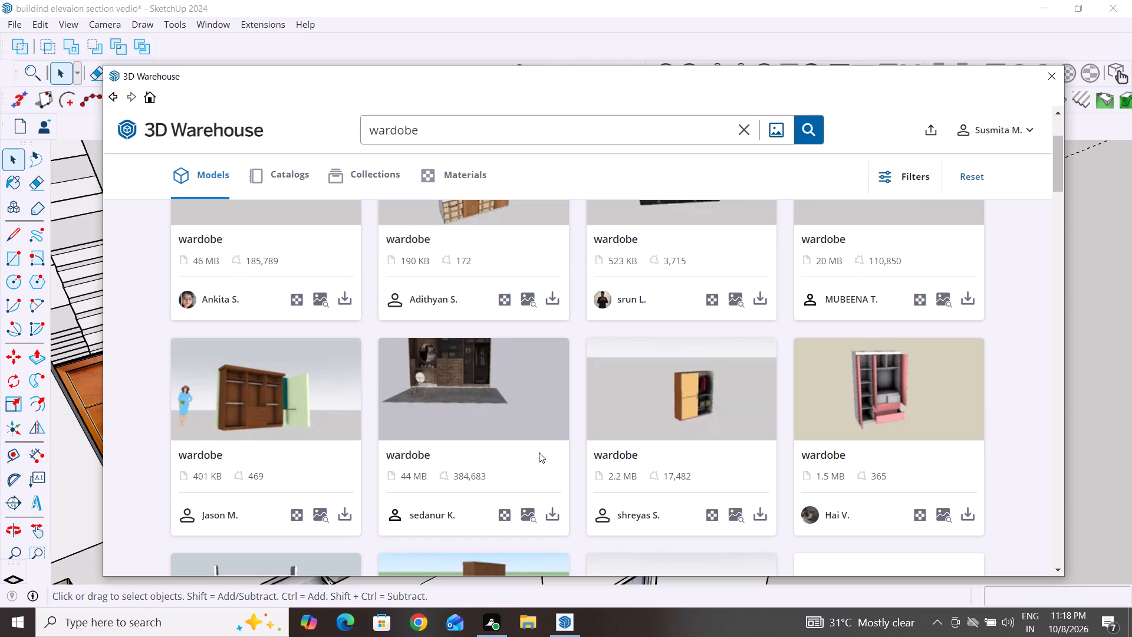
pyautogui.click(511, 422)
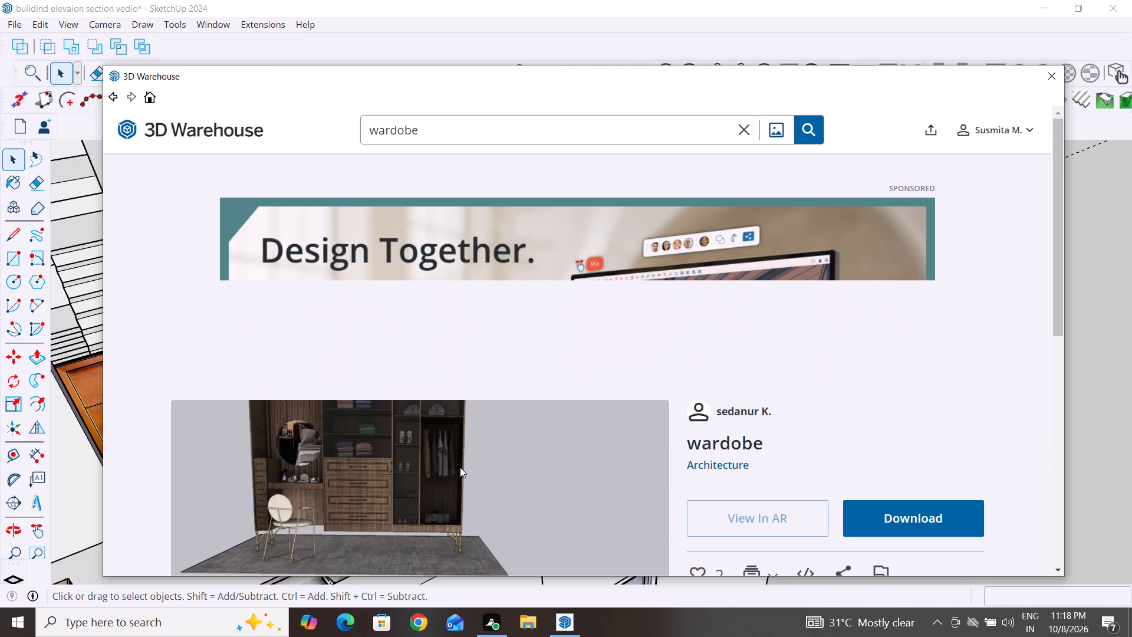
pyautogui.scroll(-1, 460, 467)
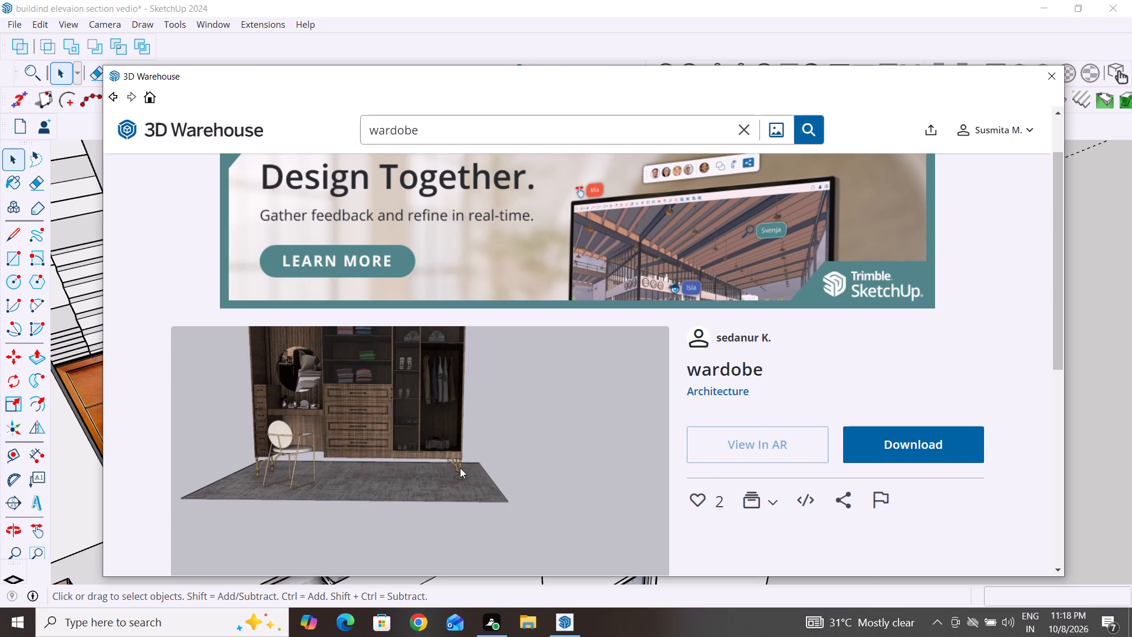
pyautogui.click(957, 451)
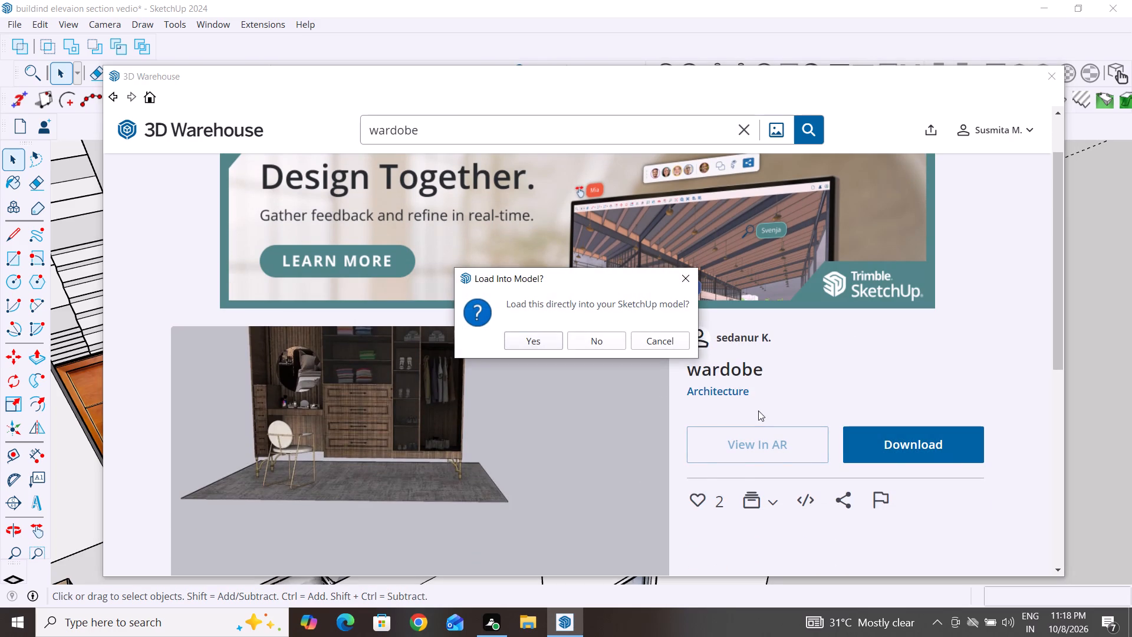
pyautogui.click(520, 343)
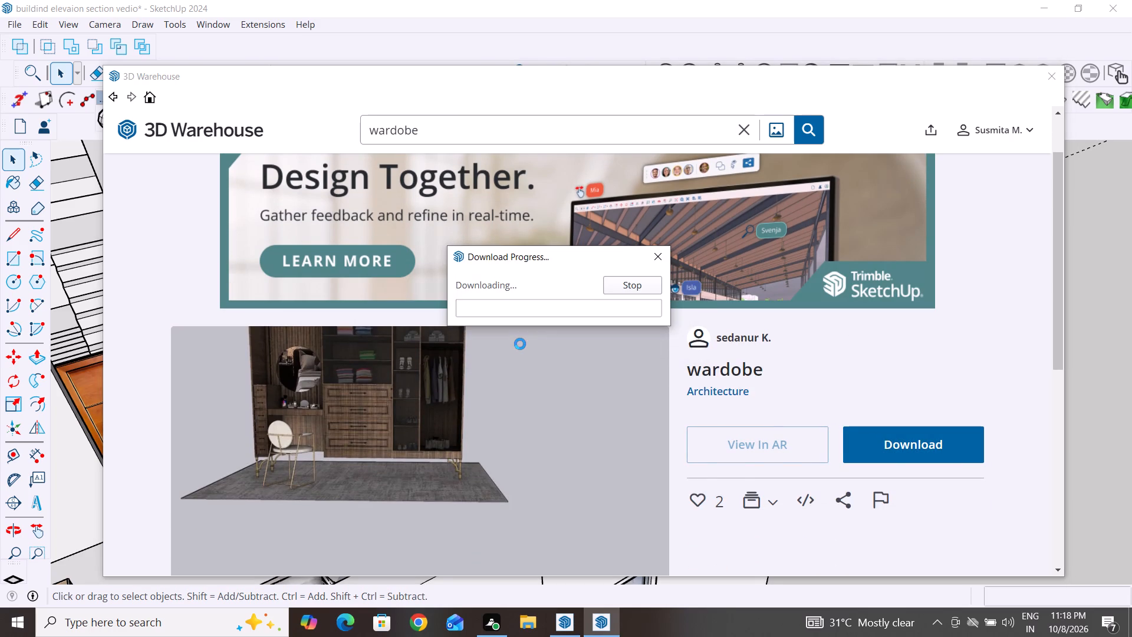
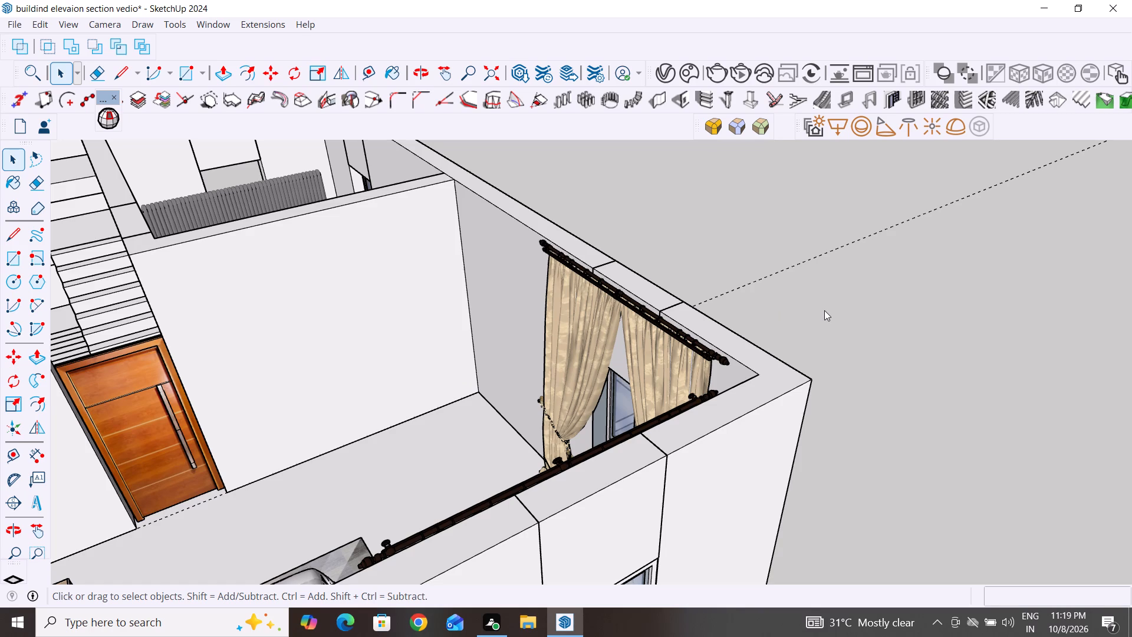
# Continue the wardrobe import and place the component on the open ground outside the building, beyond the curtained bedroom corner.
pyautogui.scroll(-1, 824, 310)
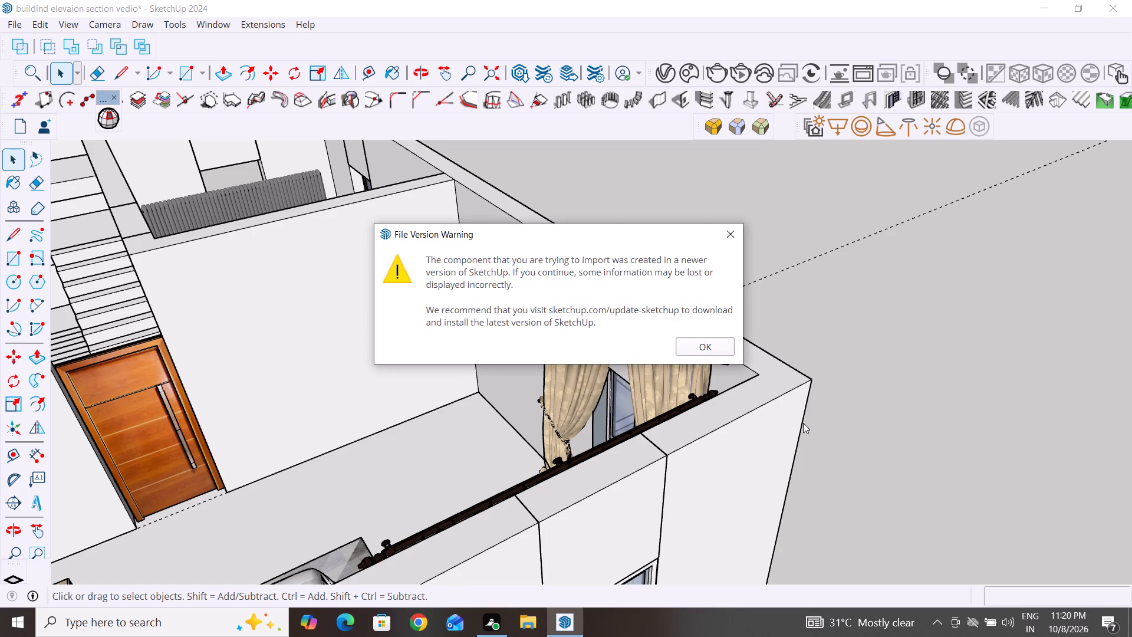
pyautogui.click(707, 343)
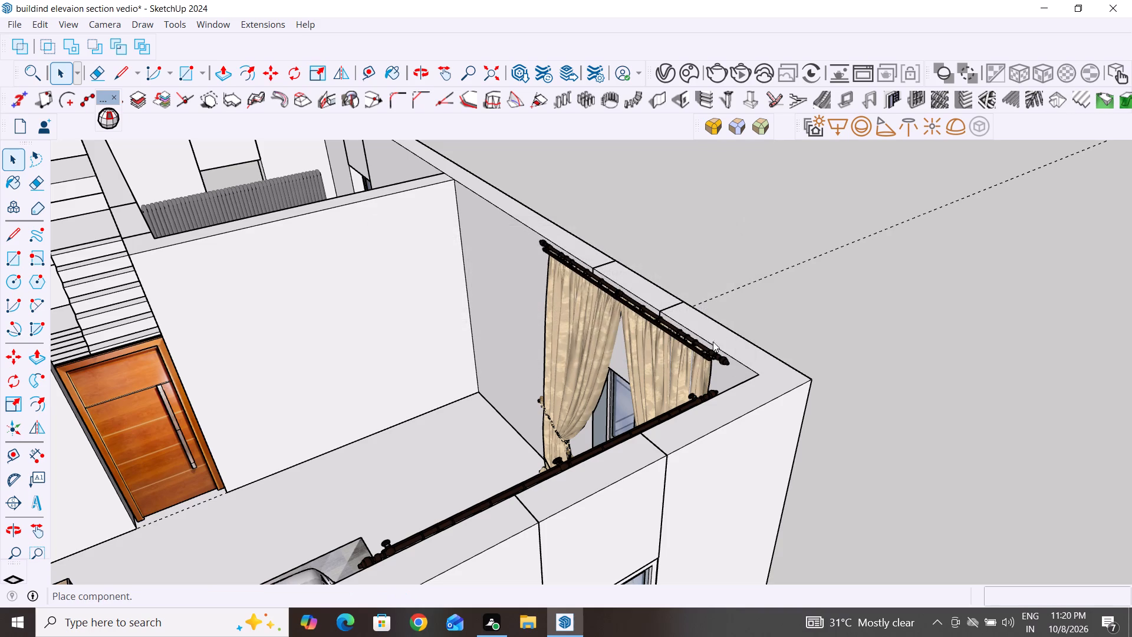
pyautogui.scroll(-3, 801, 359)
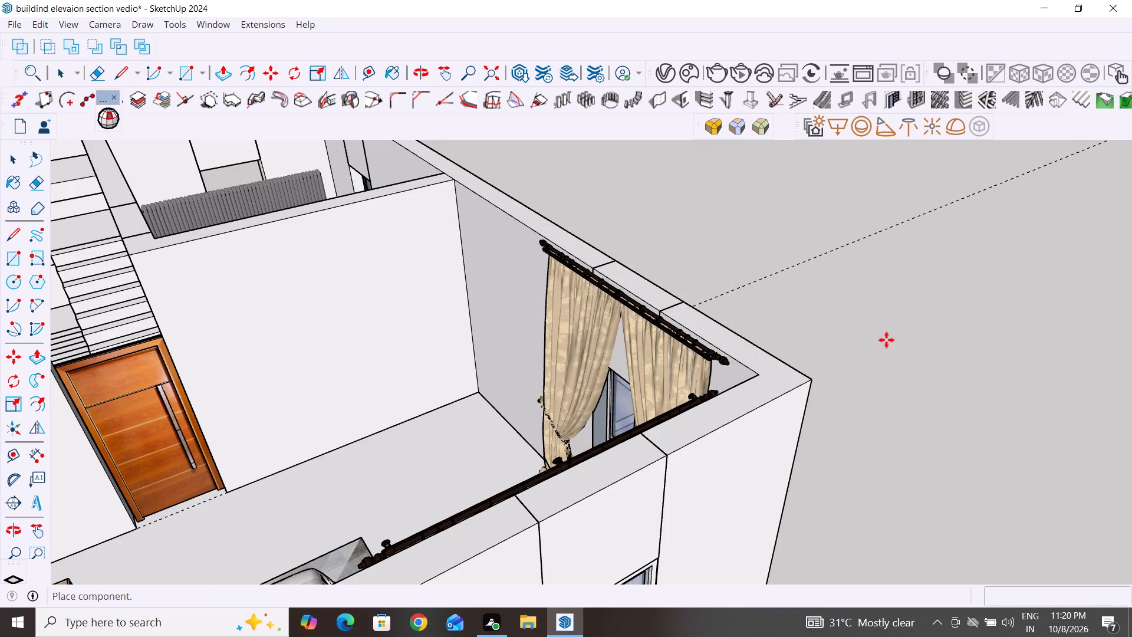
pyautogui.scroll(-7, 887, 367)
pyautogui.scroll(-6, 668, 338)
pyautogui.scroll(-2, 798, 302)
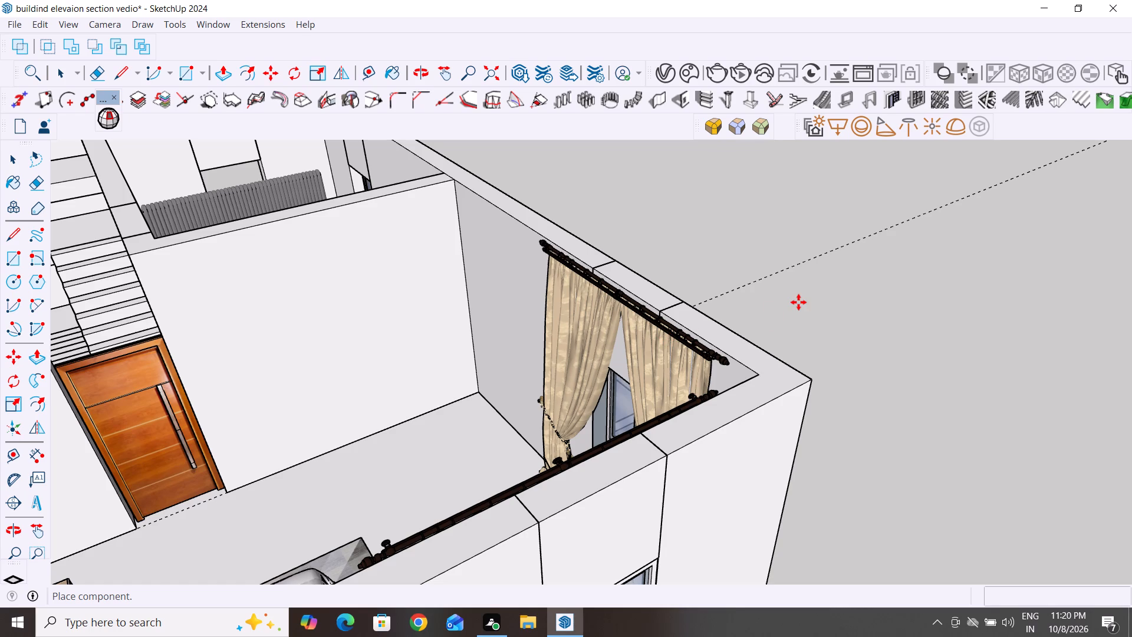
pyautogui.scroll(-3, 798, 302)
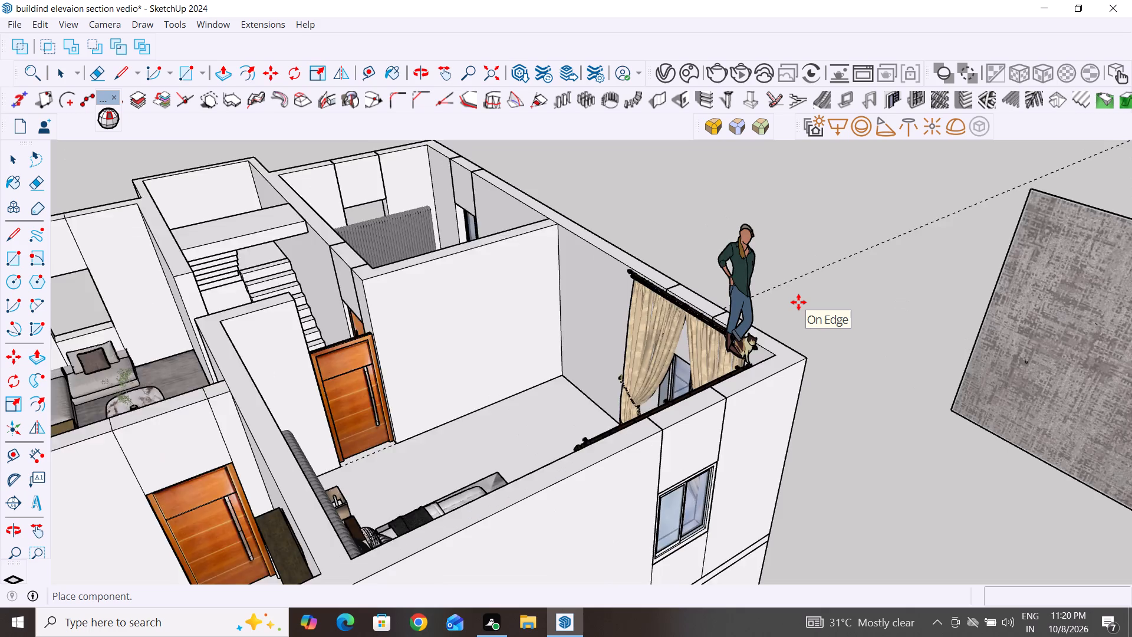
pyautogui.scroll(-3, 798, 302)
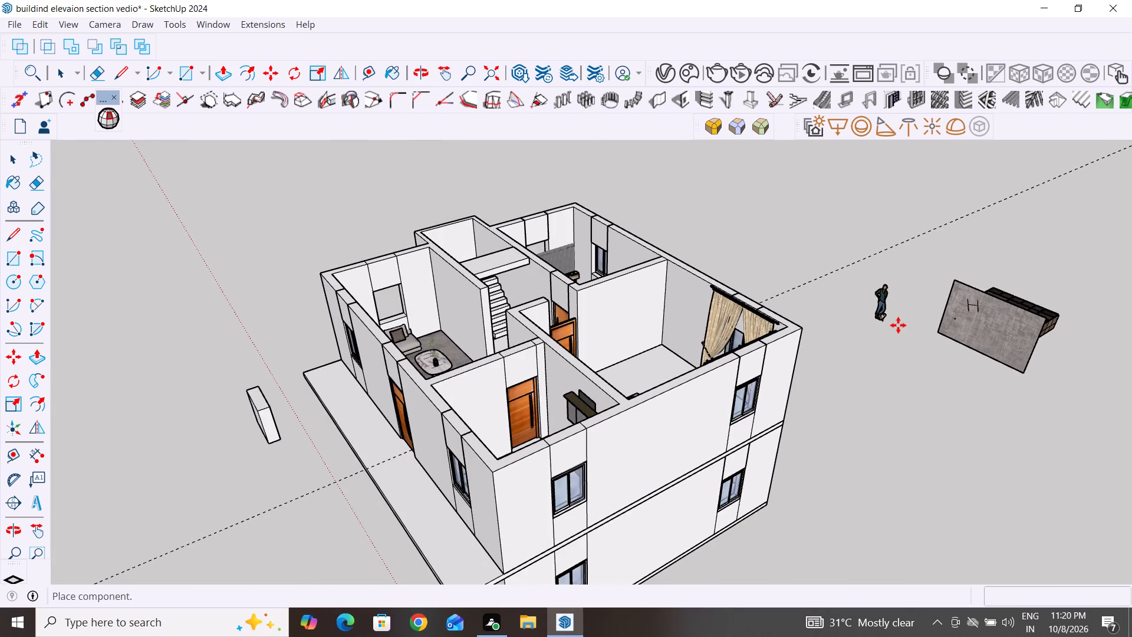
pyautogui.click(898, 325)
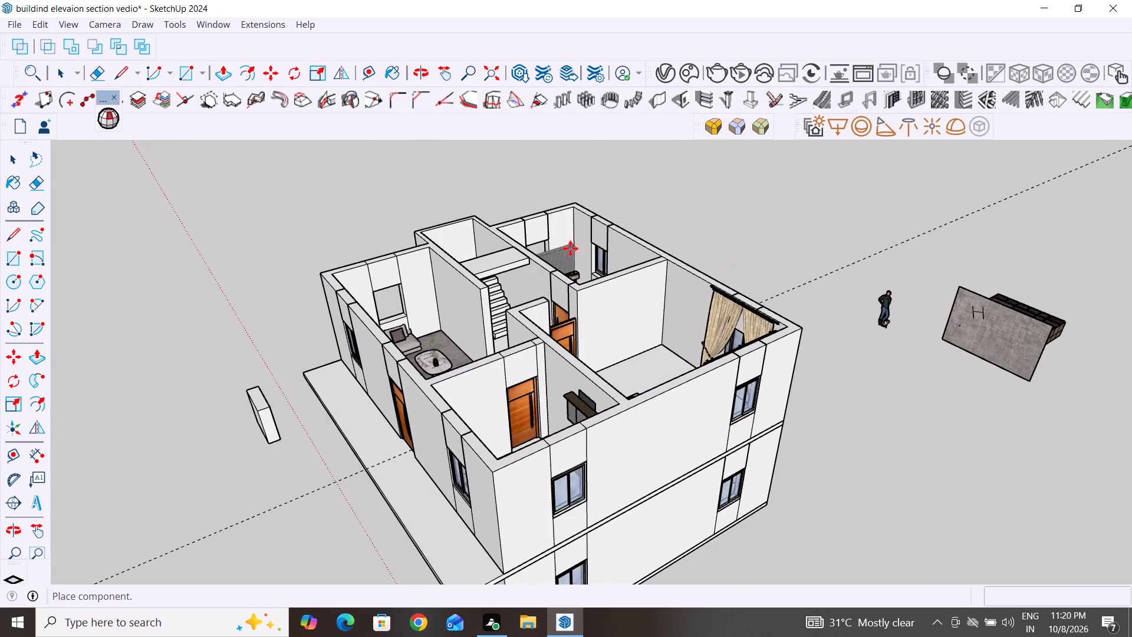
pyautogui.click(10, 160)
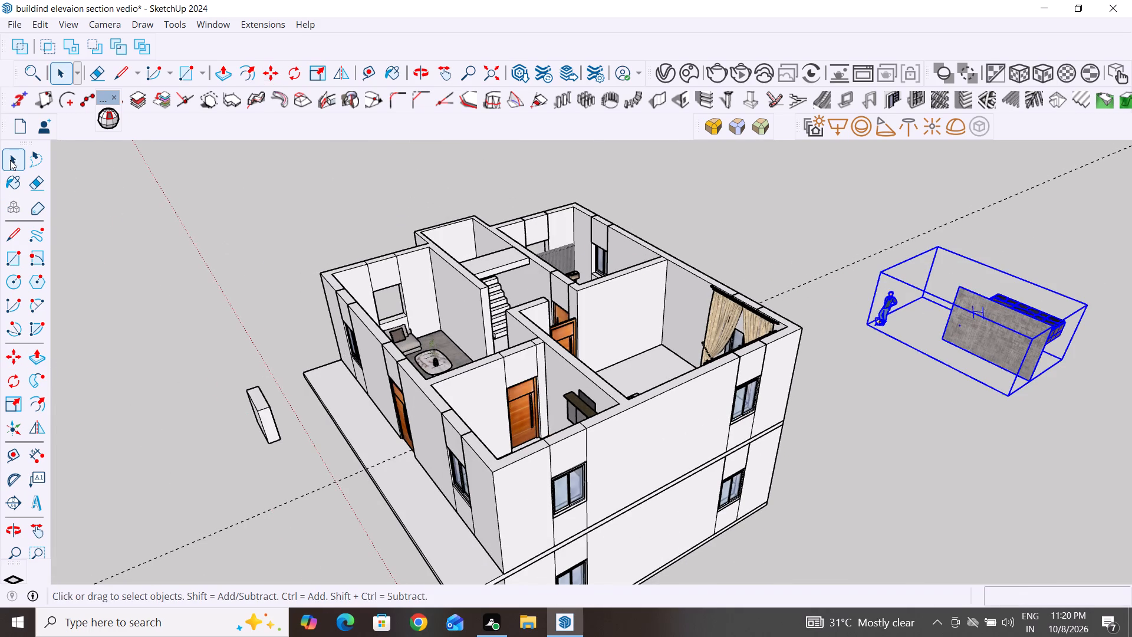
pyautogui.click(884, 367)
# Examine the placed wardrobe component from several sides to check how it is oriented relative to the building.
pyautogui.scroll(-1, 834, 450)
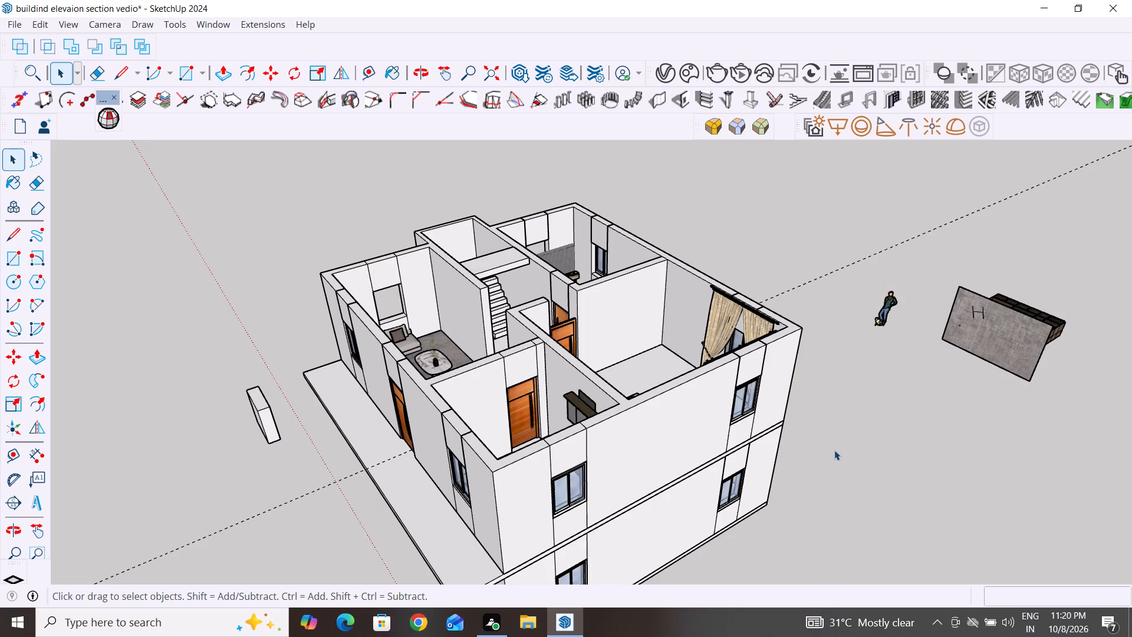
pyautogui.scroll(-4, 834, 450)
pyautogui.moveTo(905, 452); pyautogui.dragTo(831, 449, button='middle')
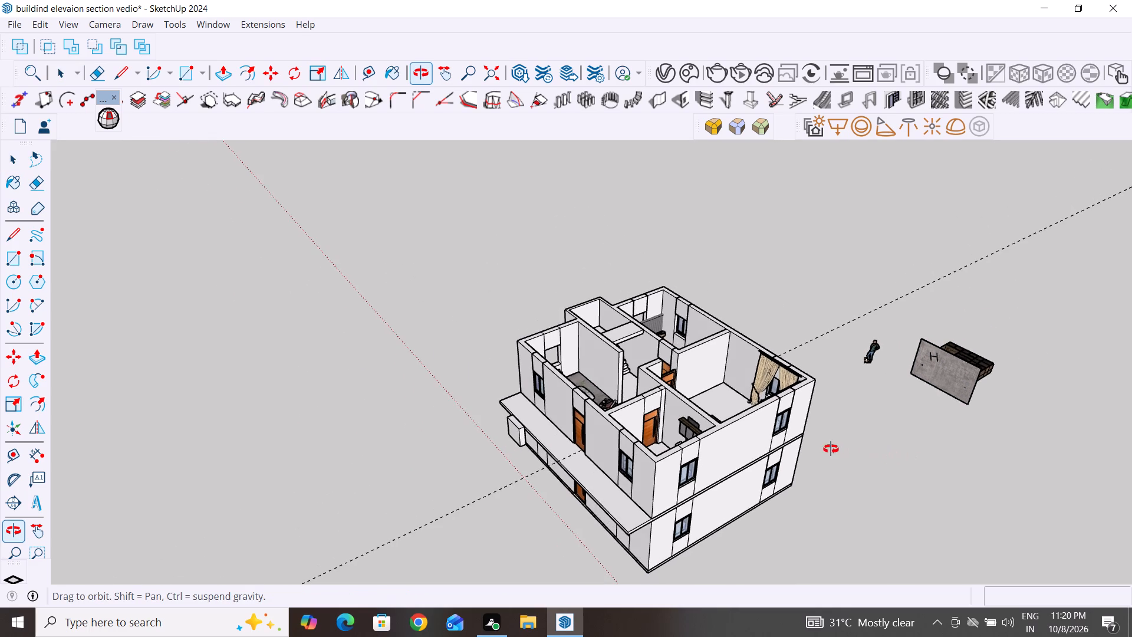
pyautogui.moveTo(831, 449); pyautogui.dragTo(785, 394, button='middle')
pyautogui.scroll(-5, 785, 379)
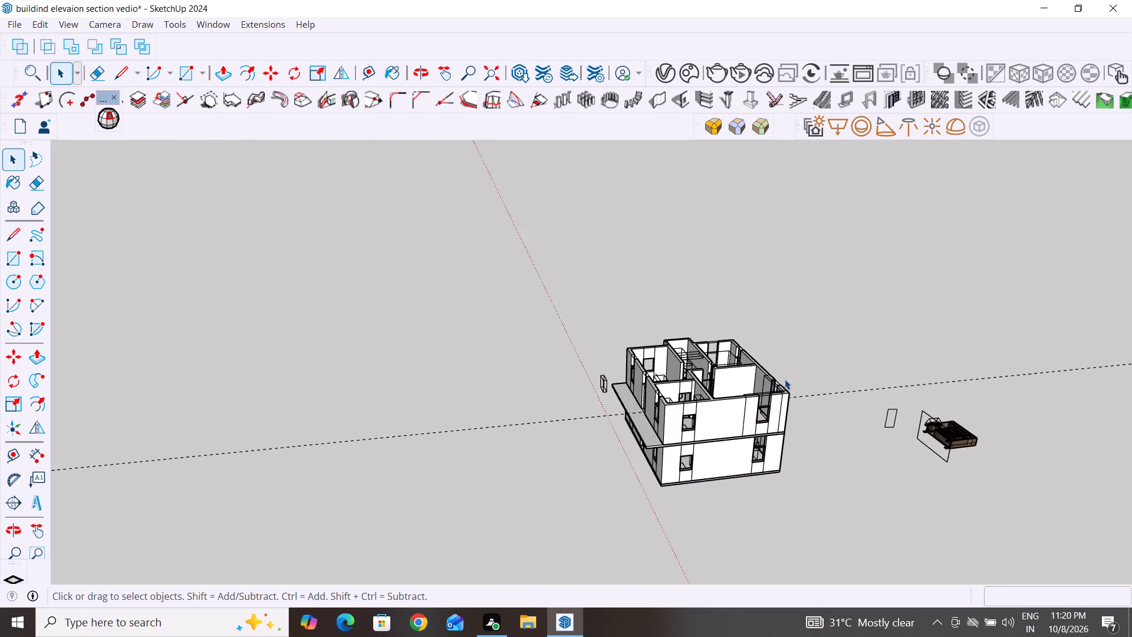
pyautogui.moveTo(953, 468); pyautogui.dragTo(701, 367, button='middle')
pyautogui.scroll(8, 911, 503)
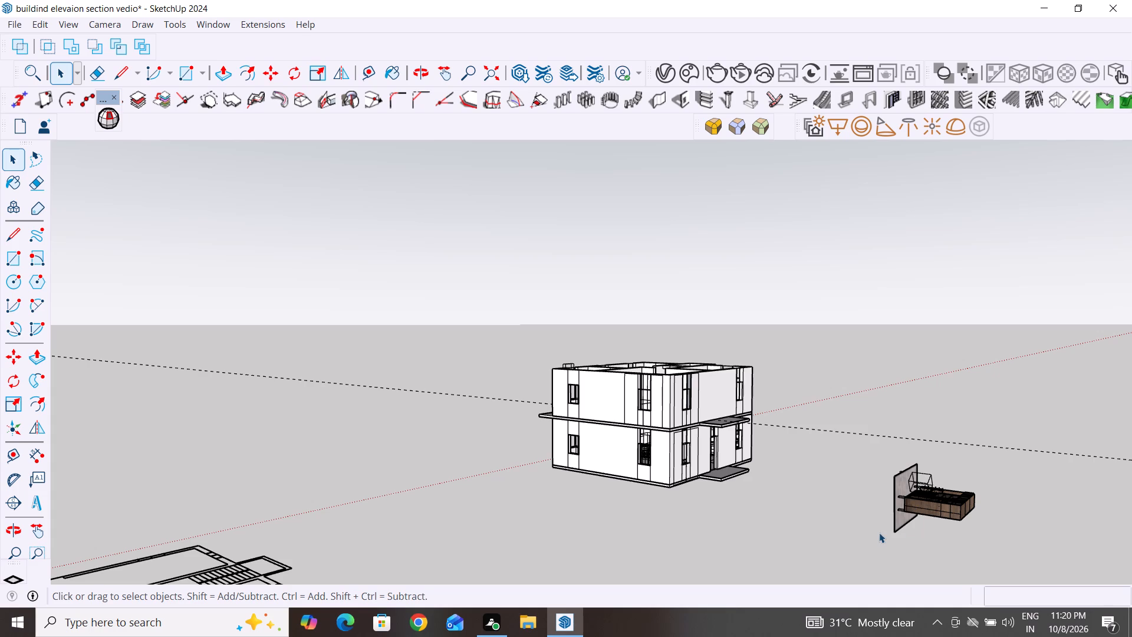
pyautogui.scroll(1, 879, 533)
pyautogui.moveTo(879, 536); pyautogui.dragTo(904, 555, button='middle')
pyautogui.scroll(3, 840, 527)
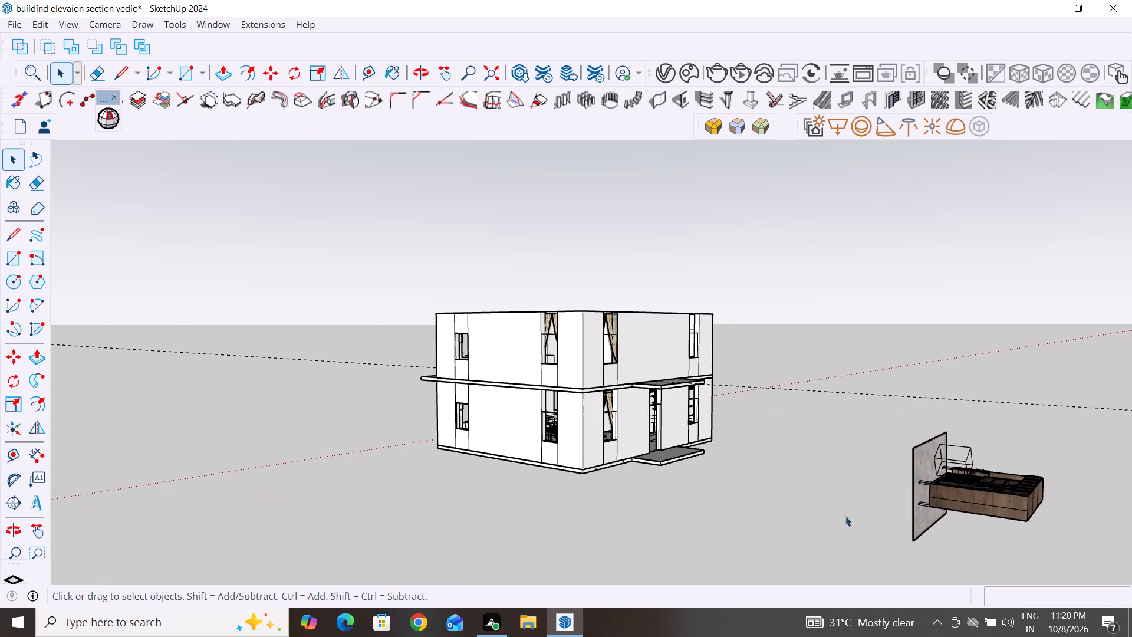
pyautogui.moveTo(864, 544); pyautogui.dragTo(988, 616, button='middle')
pyautogui.scroll(2, 835, 393)
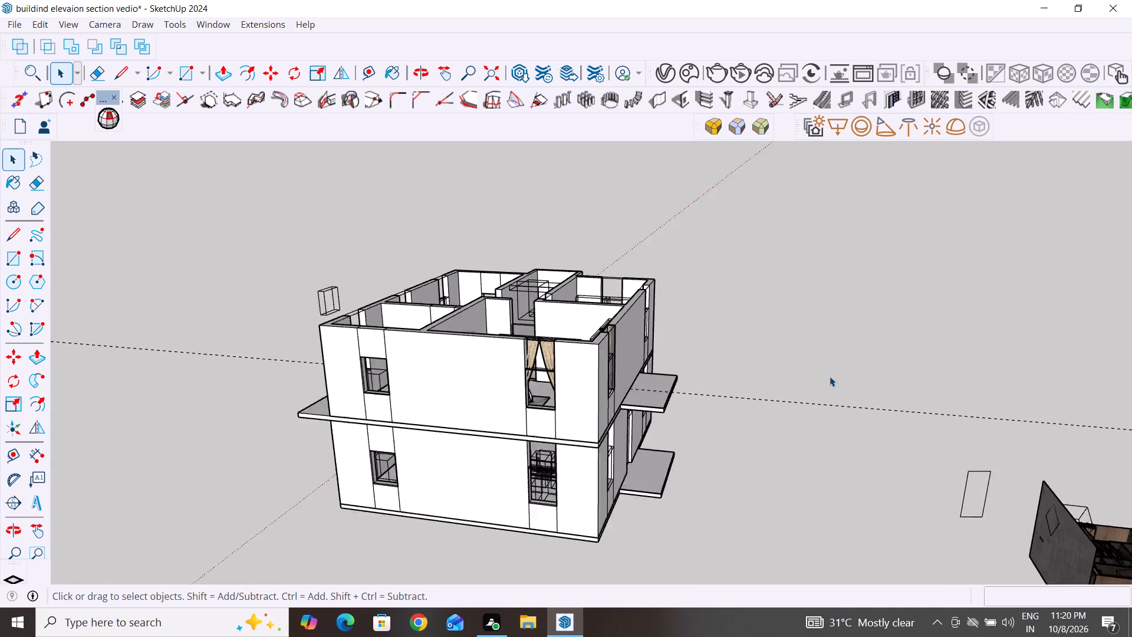
pyautogui.scroll(1, 830, 376)
pyautogui.moveTo(784, 432); pyautogui.dragTo(910, 633, button='middle')
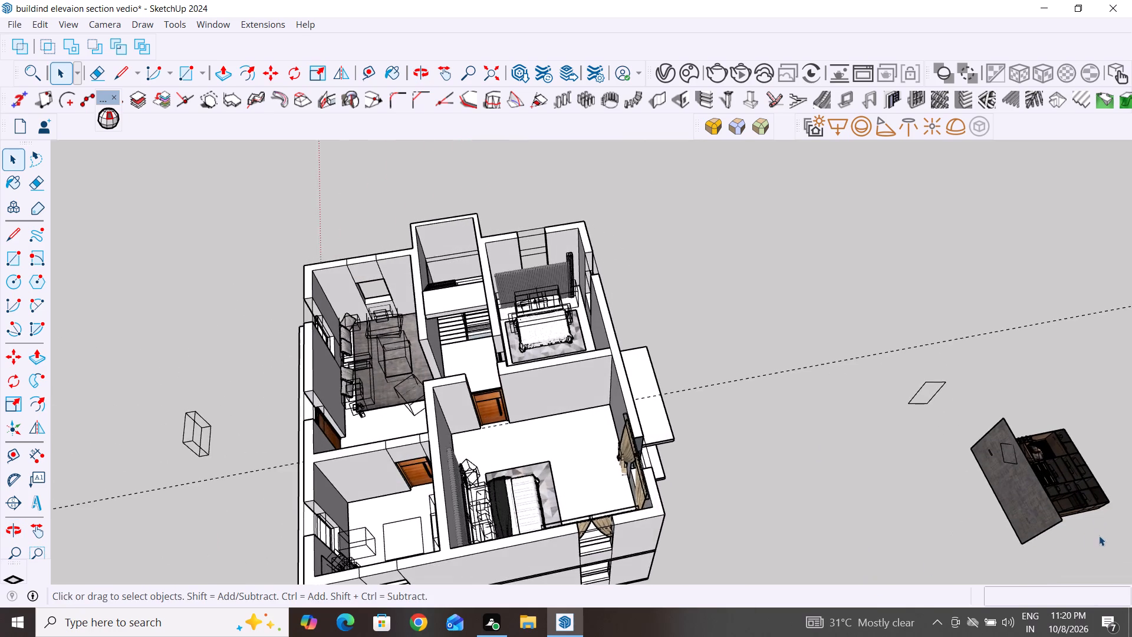
pyautogui.scroll(9, 1100, 535)
pyautogui.scroll(8, 1087, 484)
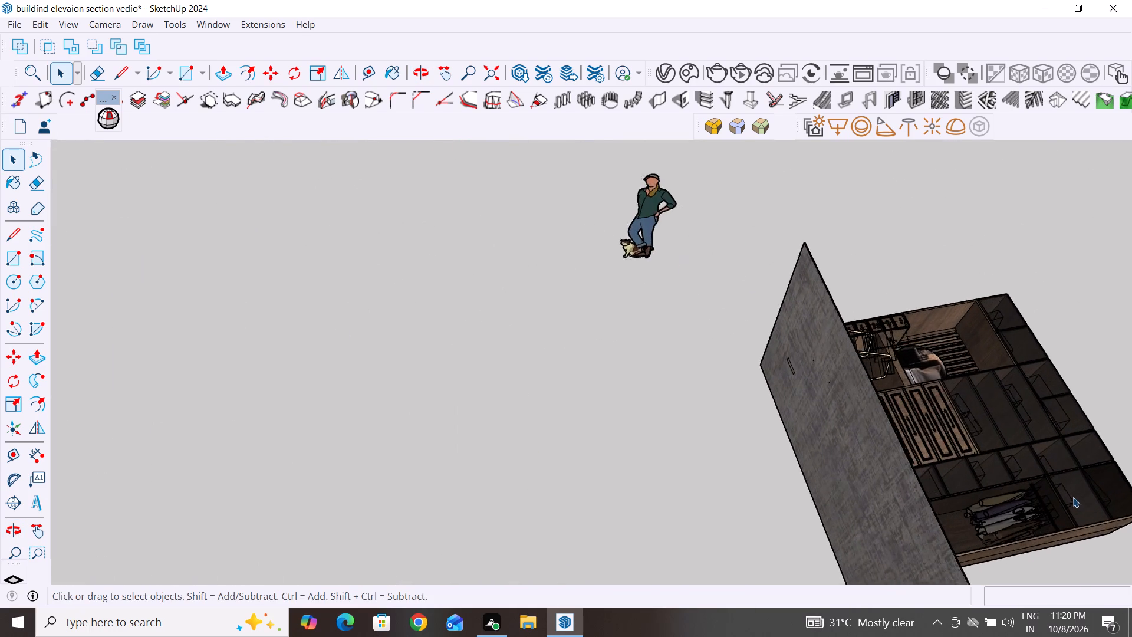
pyautogui.scroll(1, 1073, 497)
pyautogui.moveTo(1047, 479); pyautogui.dragTo(822, 369, button='middle')
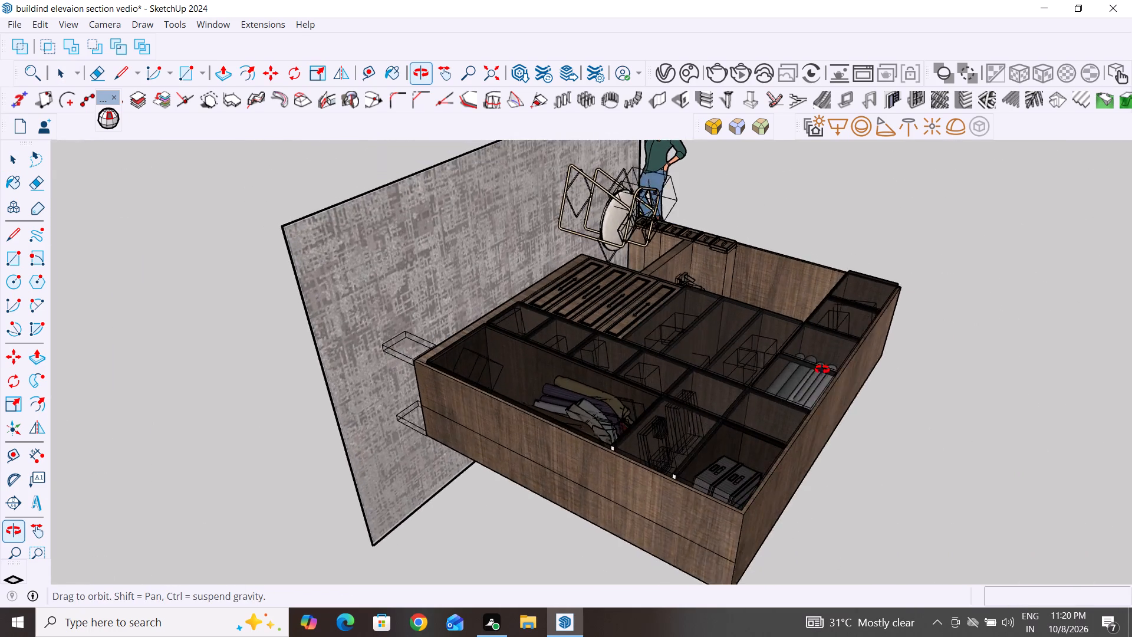
pyautogui.moveTo(822, 369); pyautogui.dragTo(829, 367, button='middle')
pyautogui.scroll(1, 829, 367)
pyautogui.scroll(-7, 809, 444)
pyautogui.scroll(1, 767, 508)
pyautogui.scroll(-3, 770, 498)
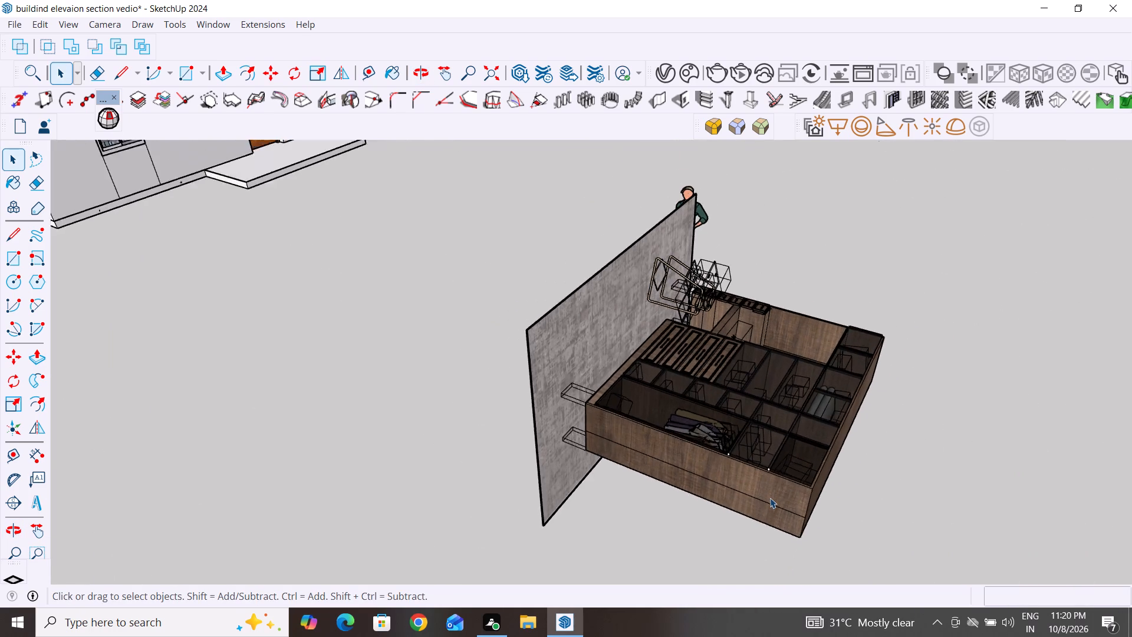
pyautogui.scroll(-1, 770, 498)
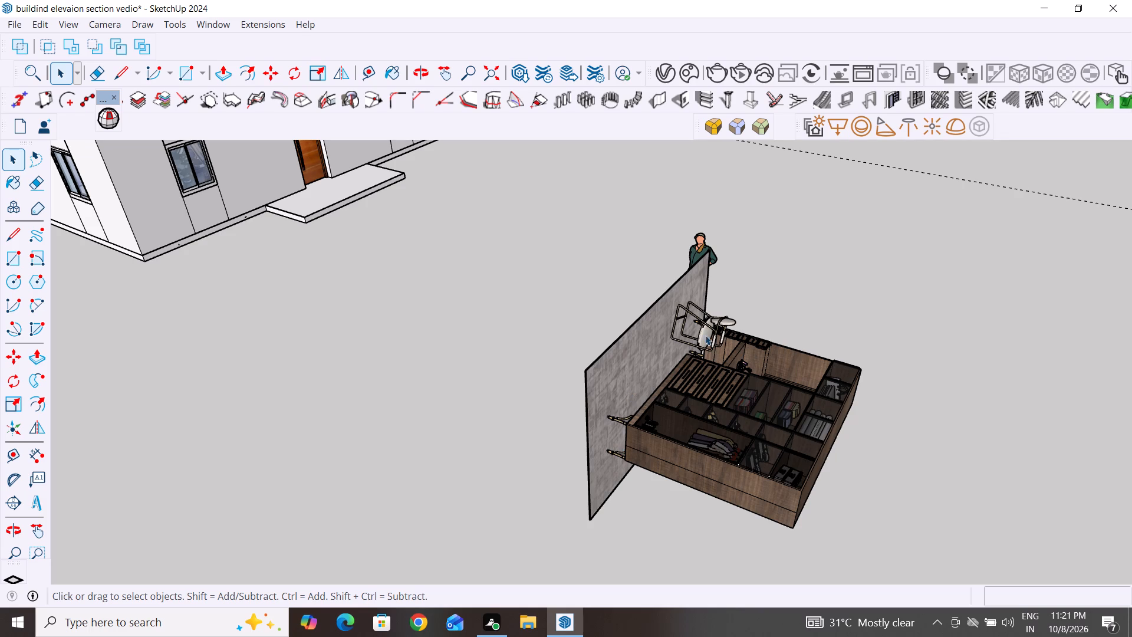
# Rotate the whole wardrobe component 90° in the vertical plane about the rug slab's bottom corner so the wardrobe stands upright.
pyautogui.click(691, 295)
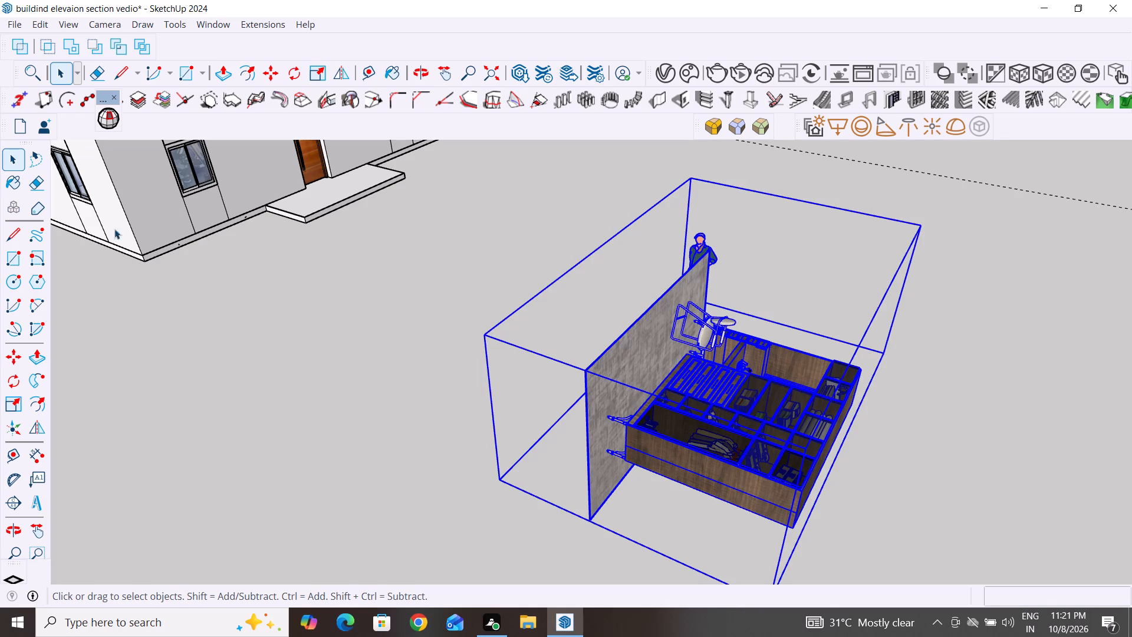
pyautogui.click(4, 388)
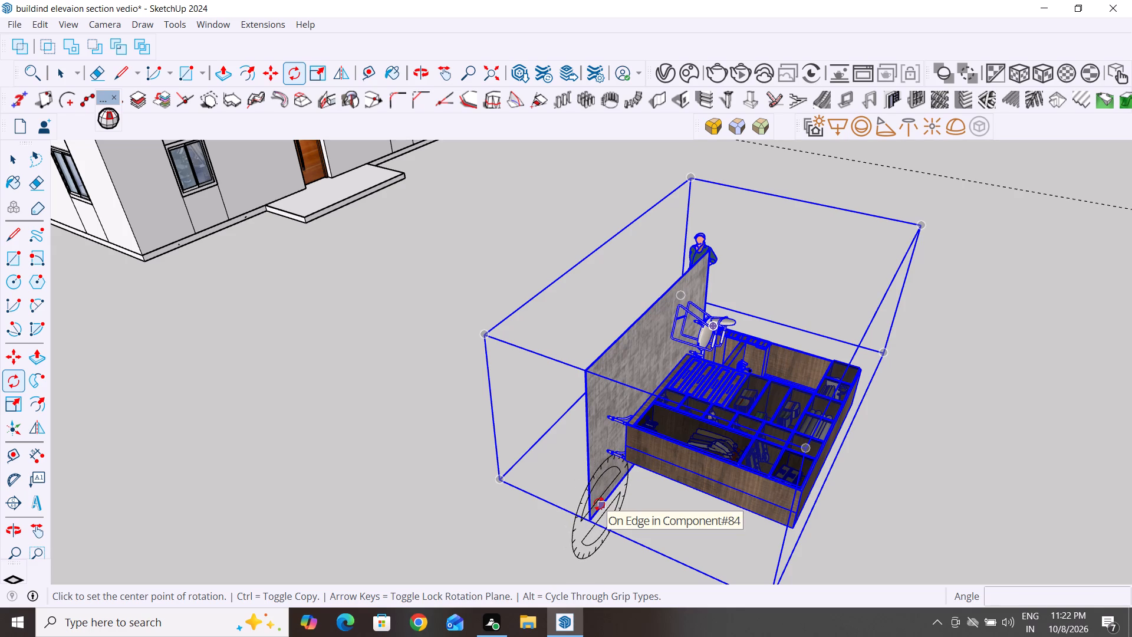
pyautogui.scroll(5, 578, 530)
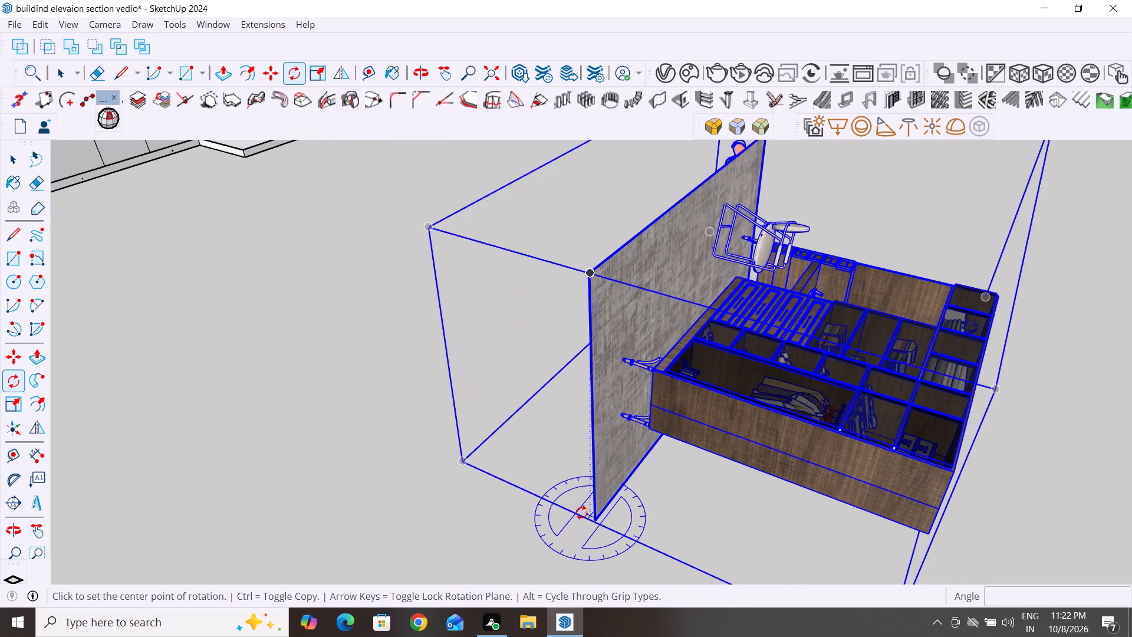
pyautogui.scroll(6, 583, 508)
pyautogui.moveTo(588, 504); pyautogui.dragTo(669, 354, button='middle')
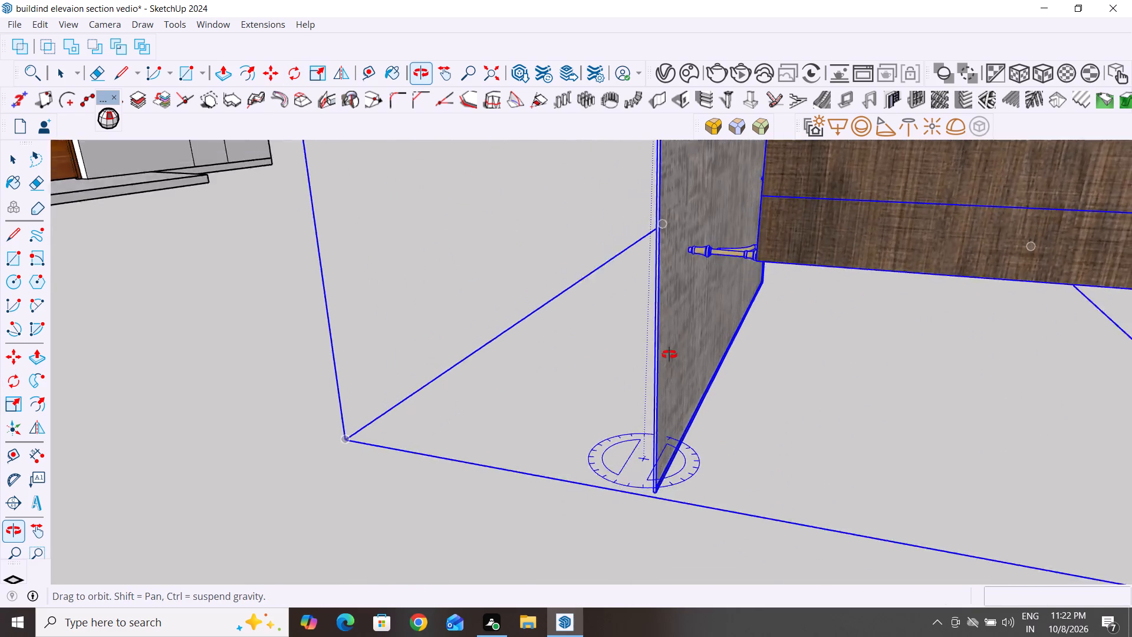
pyautogui.moveTo(669, 354); pyautogui.dragTo(680, 318, button='middle')
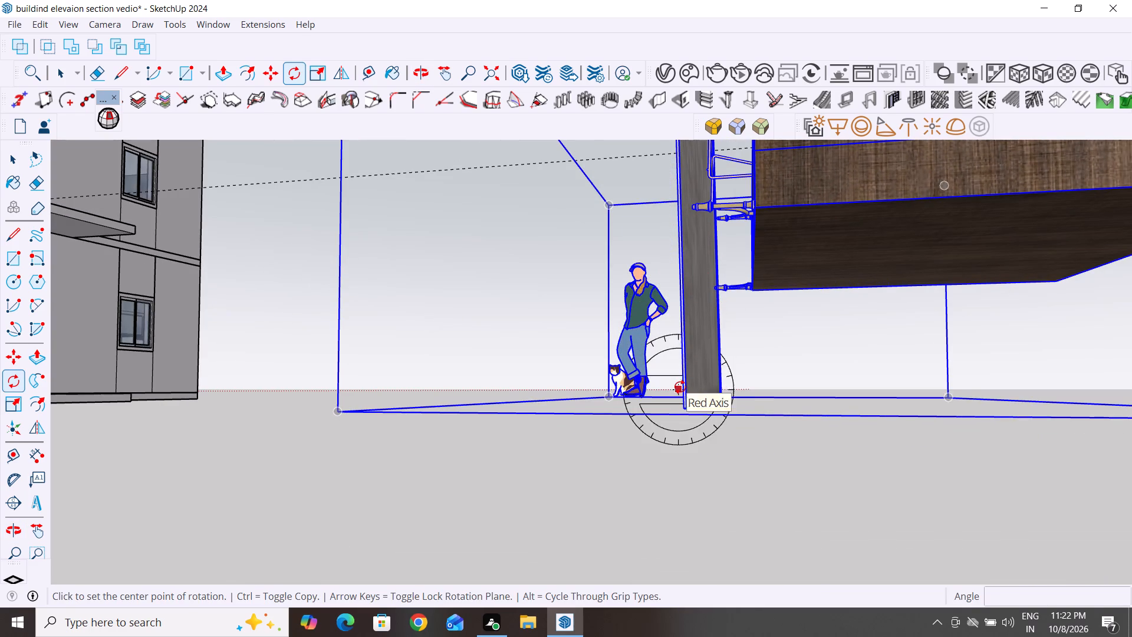
pyautogui.click(683, 388)
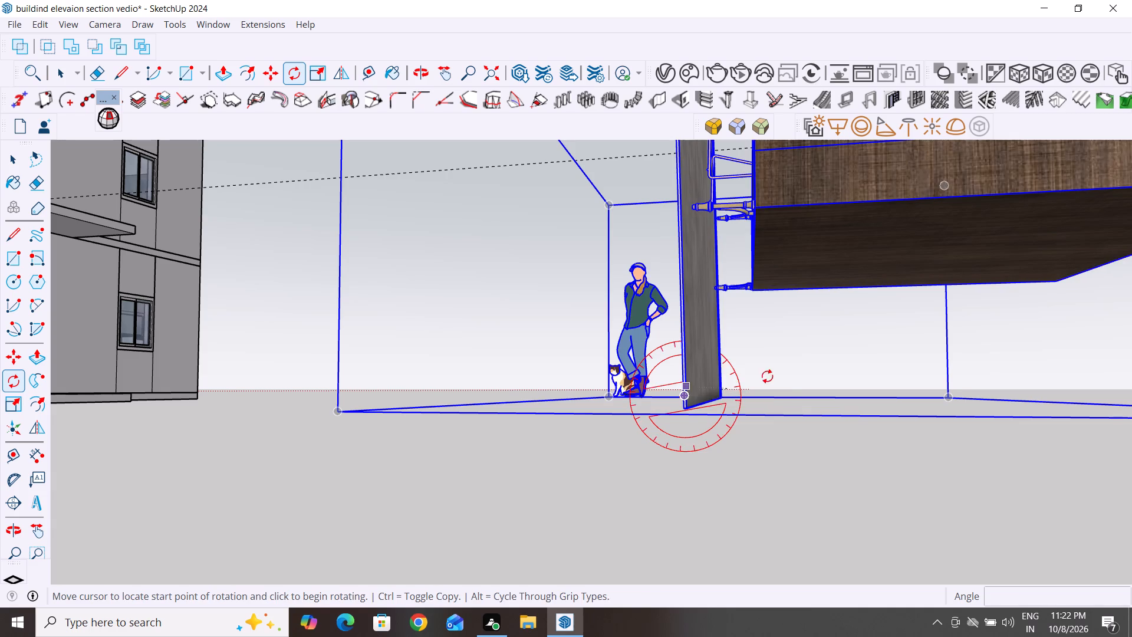
pyautogui.click(907, 397)
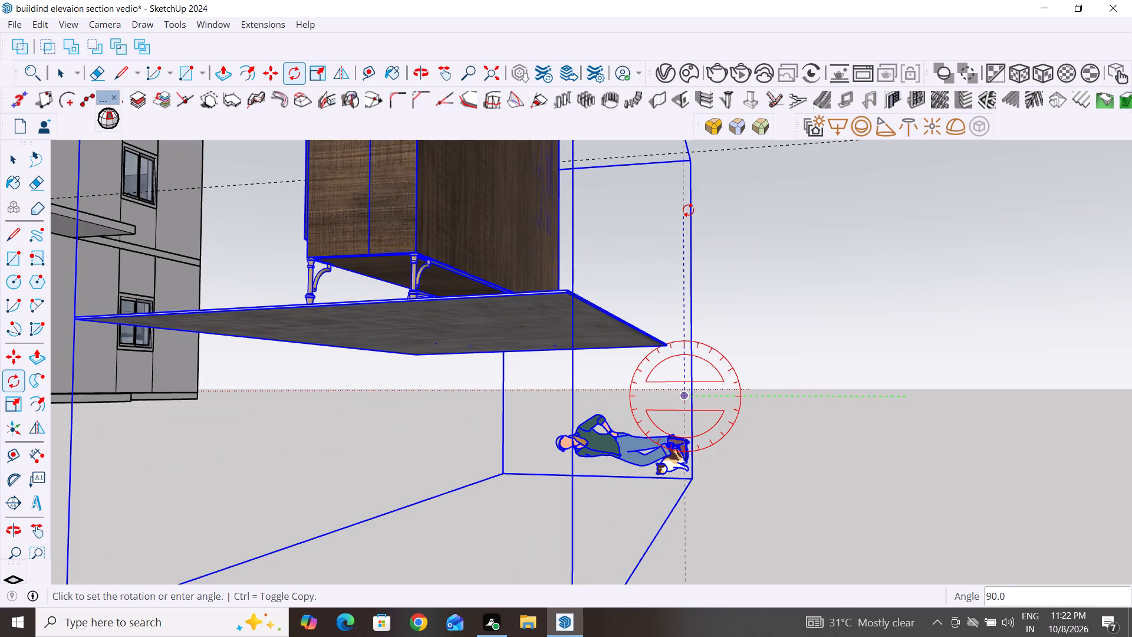
pyautogui.click(688, 208)
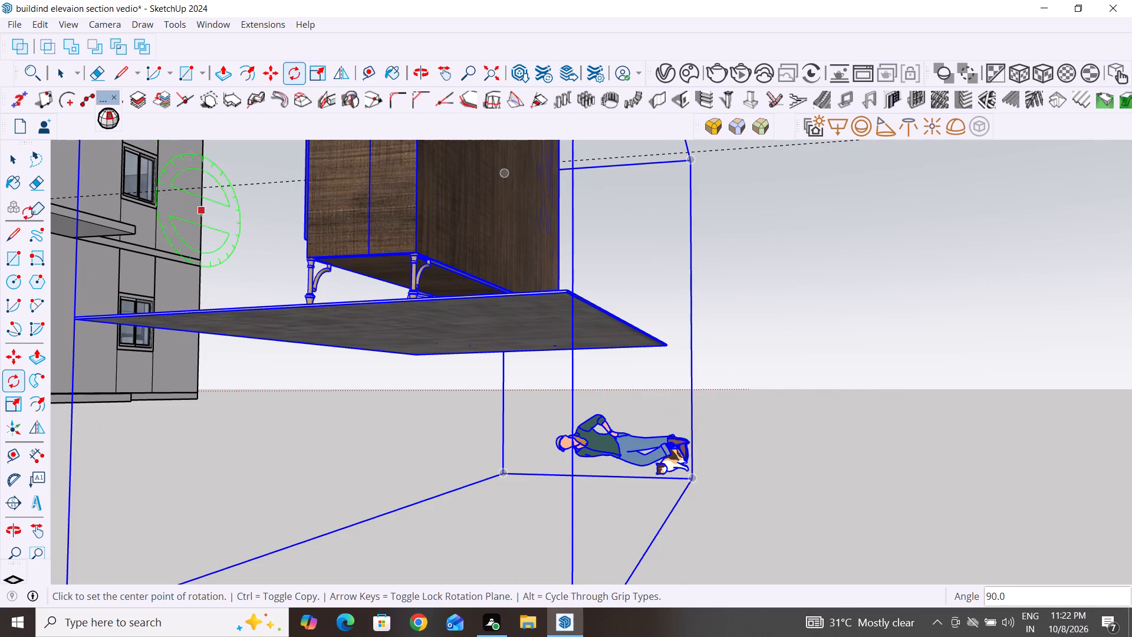
pyautogui.click(11, 150)
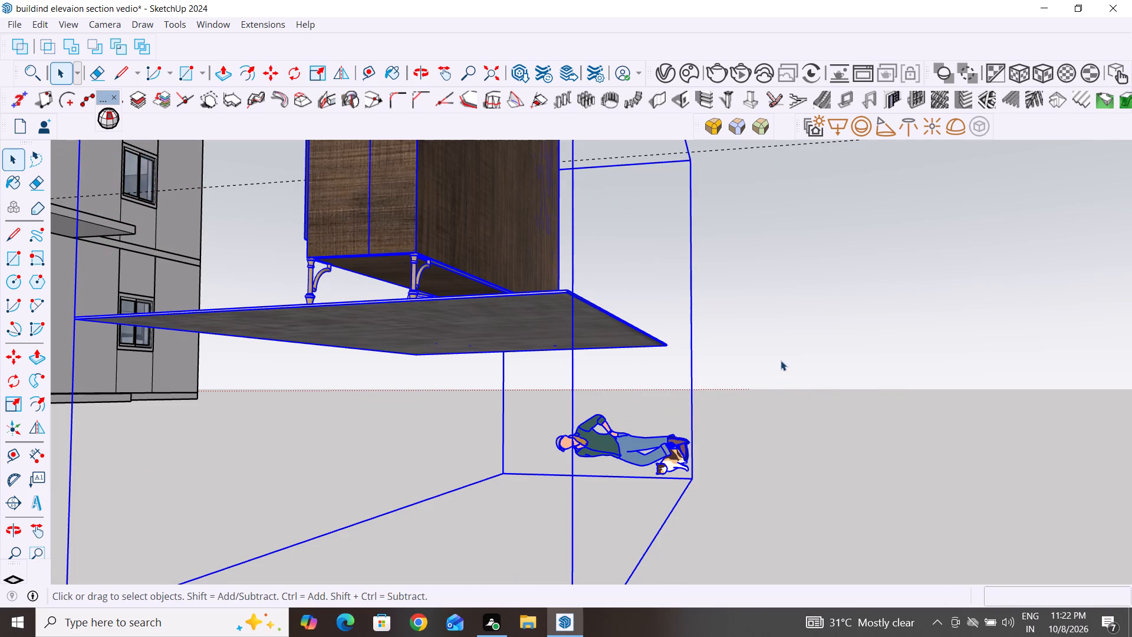
pyautogui.click(781, 360)
pyautogui.scroll(-2, 781, 357)
pyautogui.moveTo(728, 421); pyautogui.dragTo(695, 448)
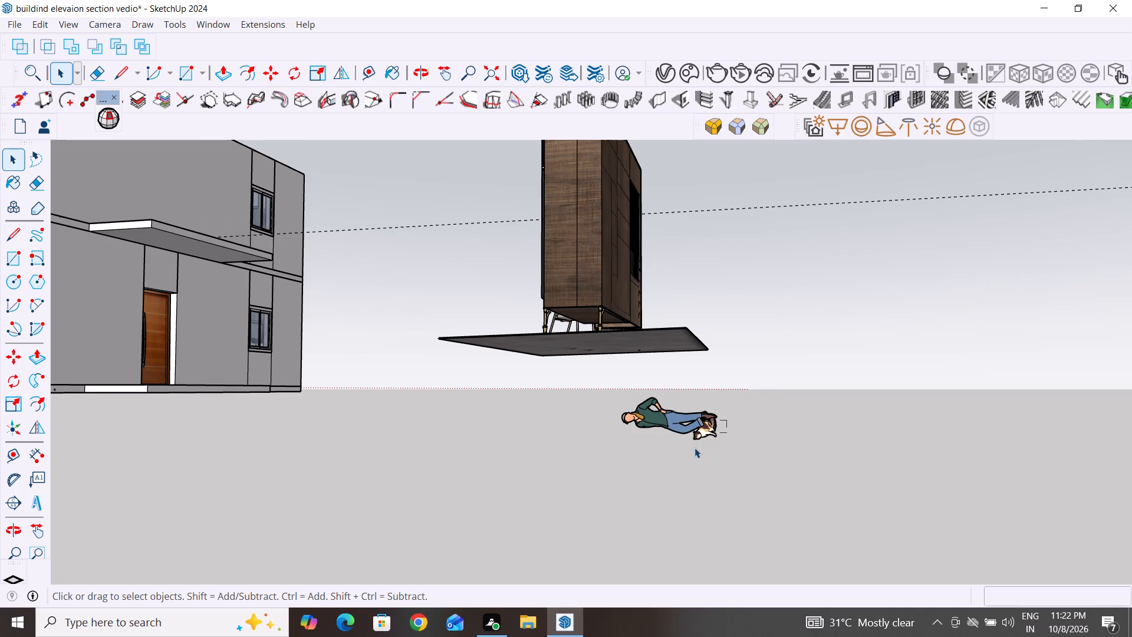
# Explode the upright imported wardrobe component outside the building into its separate parts.
pyautogui.moveTo(695, 448); pyautogui.dragTo(672, 458)
pyautogui.rightClick(693, 421)
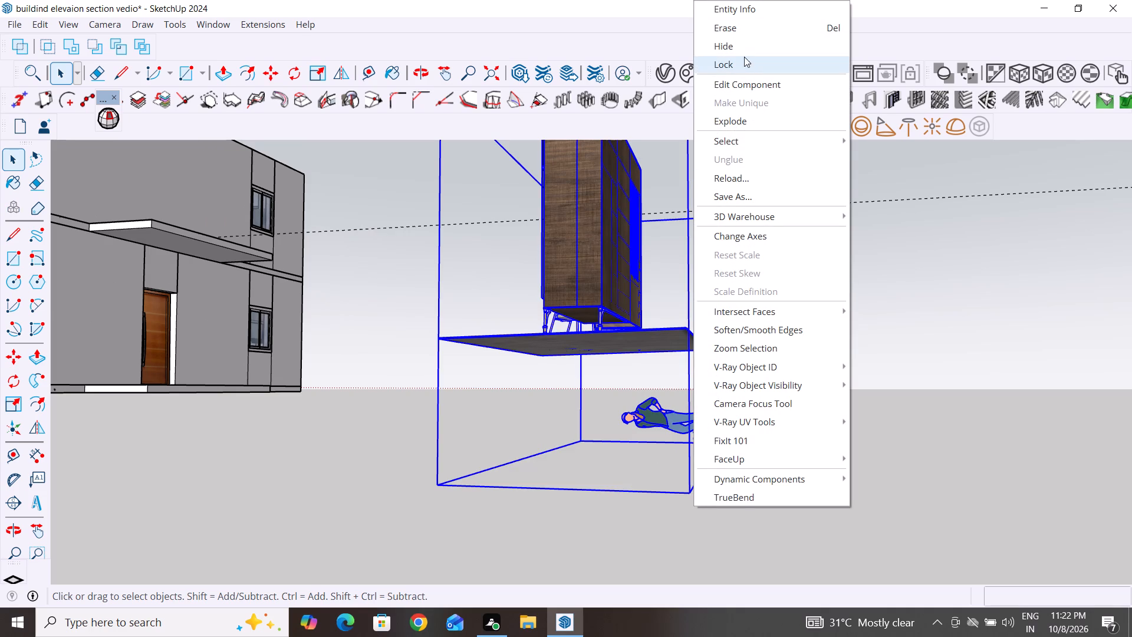
pyautogui.click(759, 114)
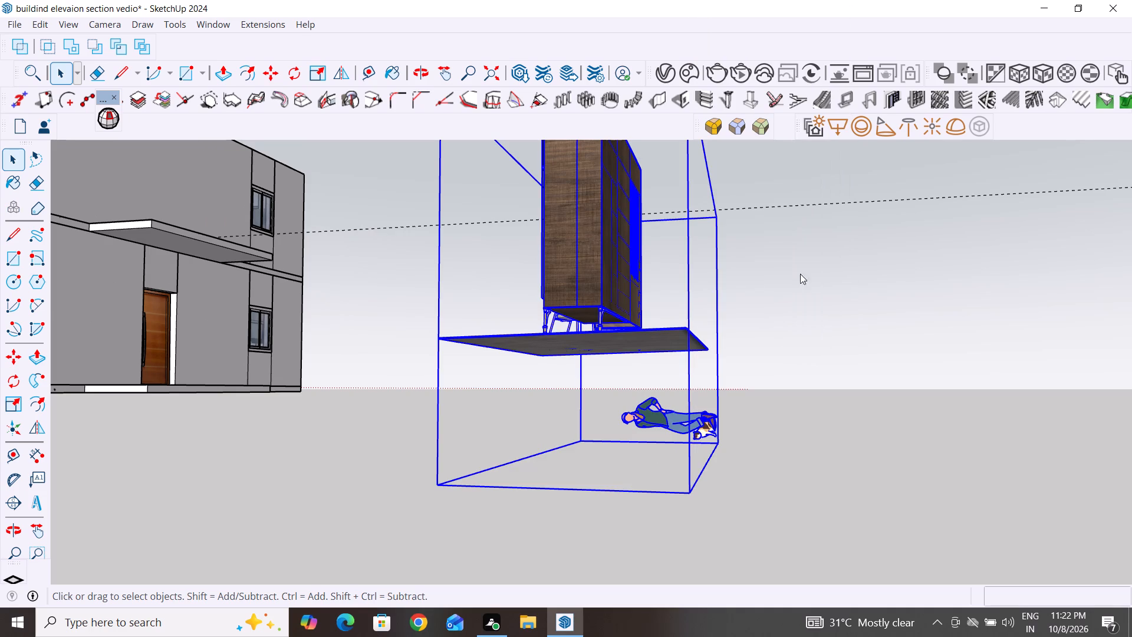
pyautogui.click(821, 342)
# Delete the human figure lying on the ground beside the wardrobe and rug.
pyautogui.scroll(-3, 822, 342)
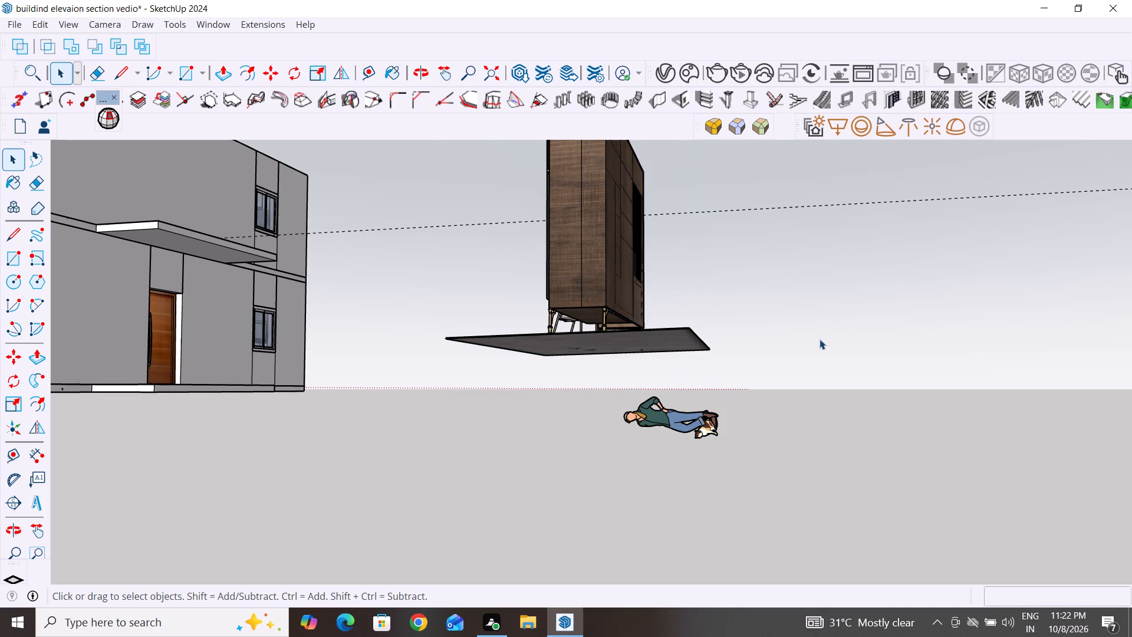
pyautogui.moveTo(564, 412); pyautogui.dragTo(581, 423, button='middle')
pyautogui.moveTo(581, 423); pyautogui.dragTo(1023, 595, button='middle')
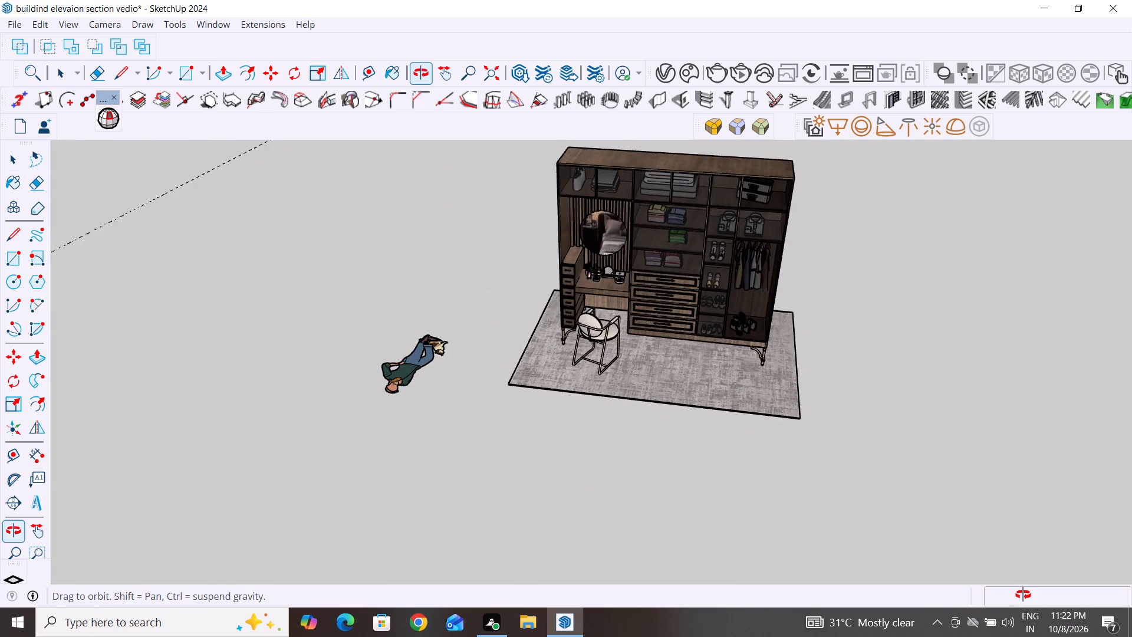
pyautogui.moveTo(1023, 595); pyautogui.dragTo(1022, 590, button='middle')
pyautogui.moveTo(484, 300); pyautogui.dragTo(343, 439)
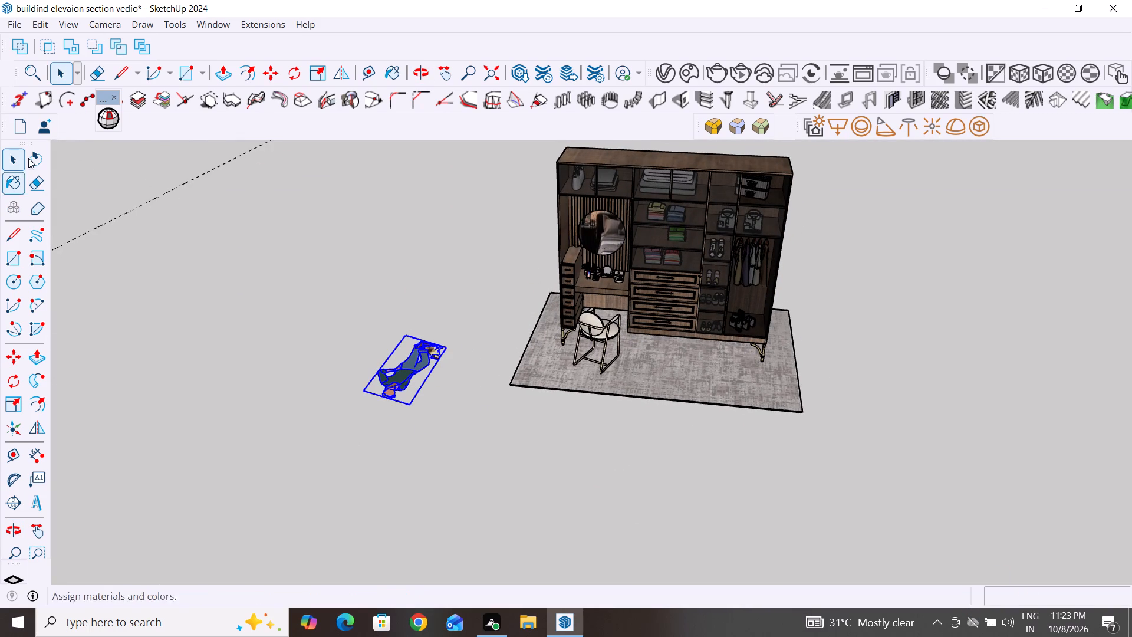
pyautogui.press('Delete')
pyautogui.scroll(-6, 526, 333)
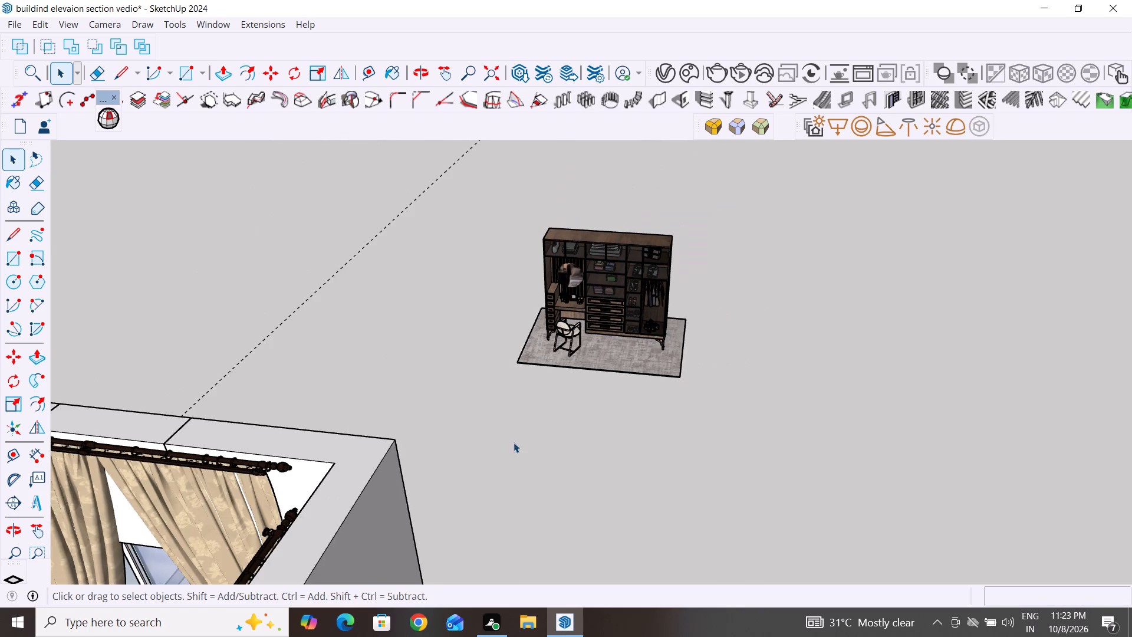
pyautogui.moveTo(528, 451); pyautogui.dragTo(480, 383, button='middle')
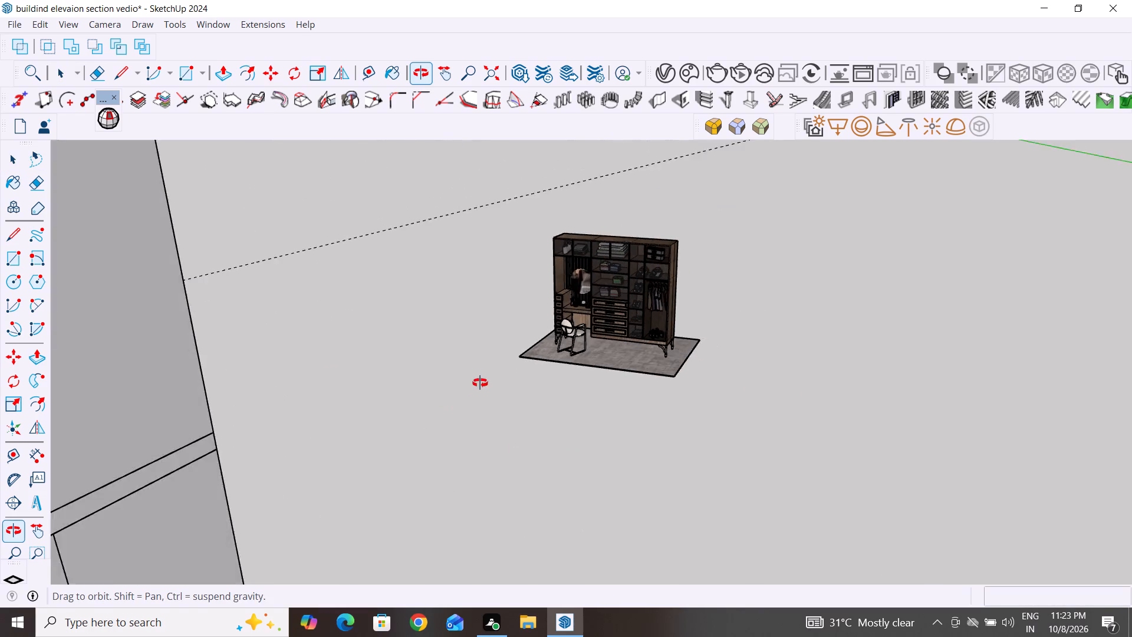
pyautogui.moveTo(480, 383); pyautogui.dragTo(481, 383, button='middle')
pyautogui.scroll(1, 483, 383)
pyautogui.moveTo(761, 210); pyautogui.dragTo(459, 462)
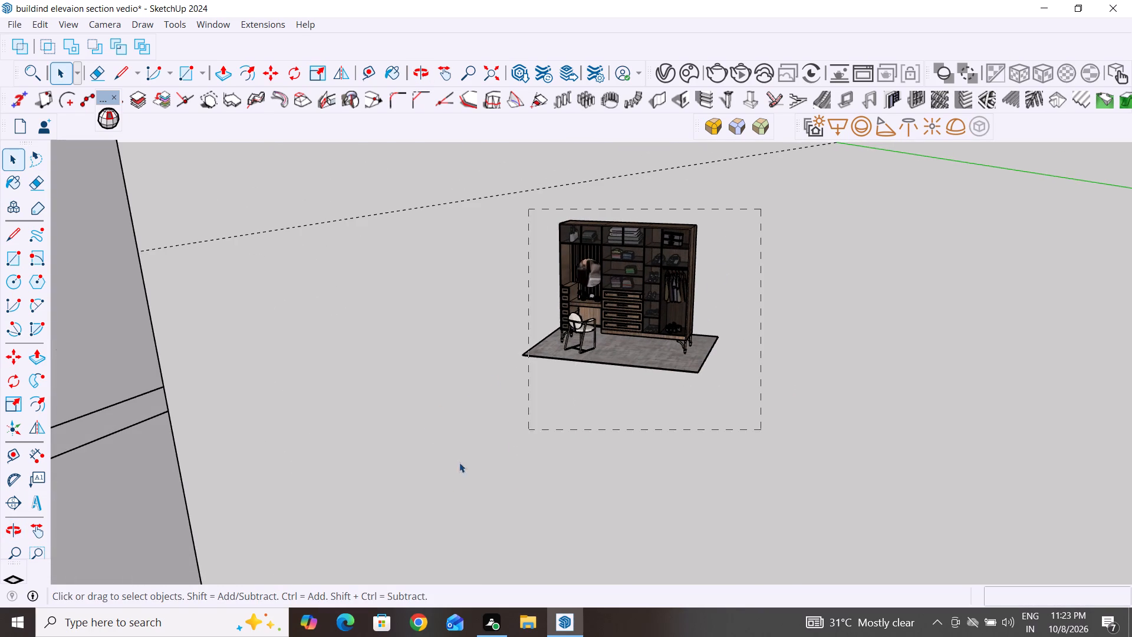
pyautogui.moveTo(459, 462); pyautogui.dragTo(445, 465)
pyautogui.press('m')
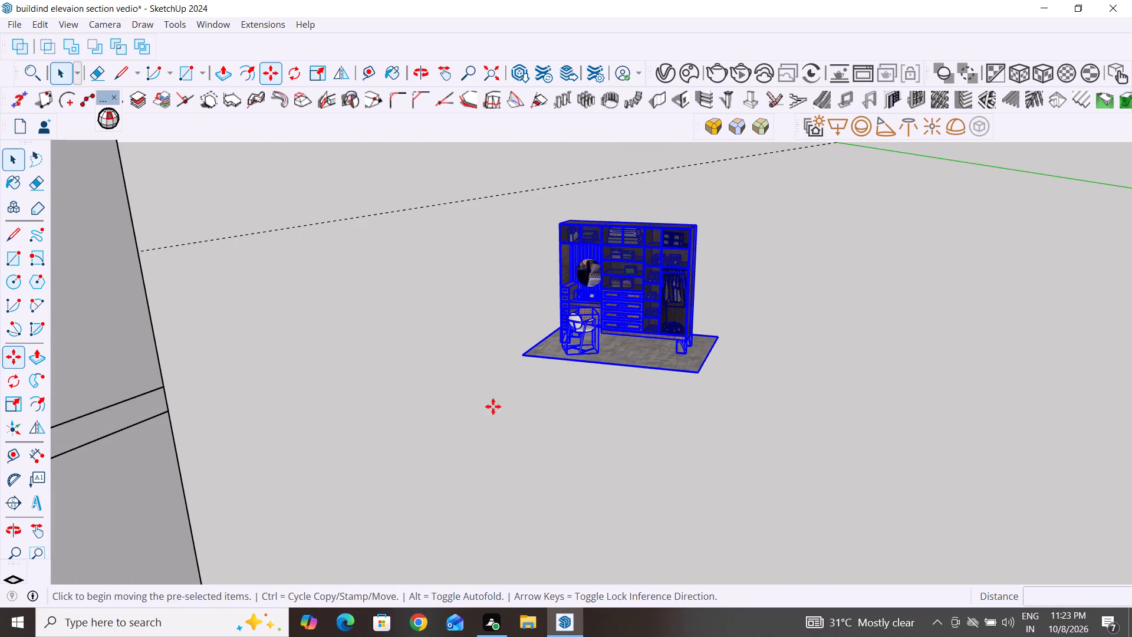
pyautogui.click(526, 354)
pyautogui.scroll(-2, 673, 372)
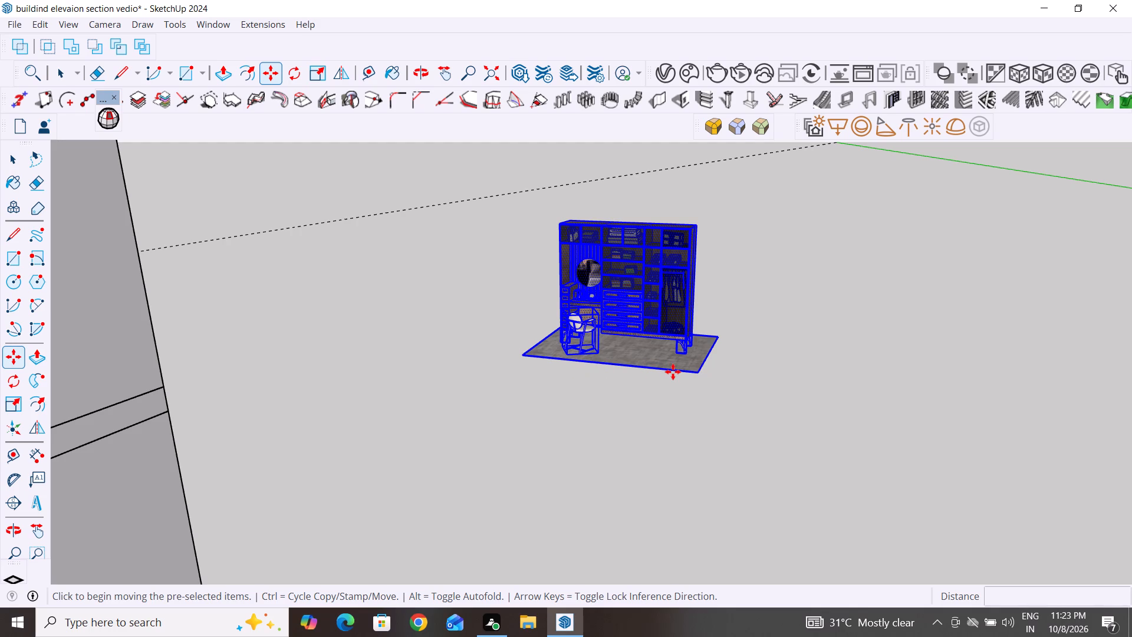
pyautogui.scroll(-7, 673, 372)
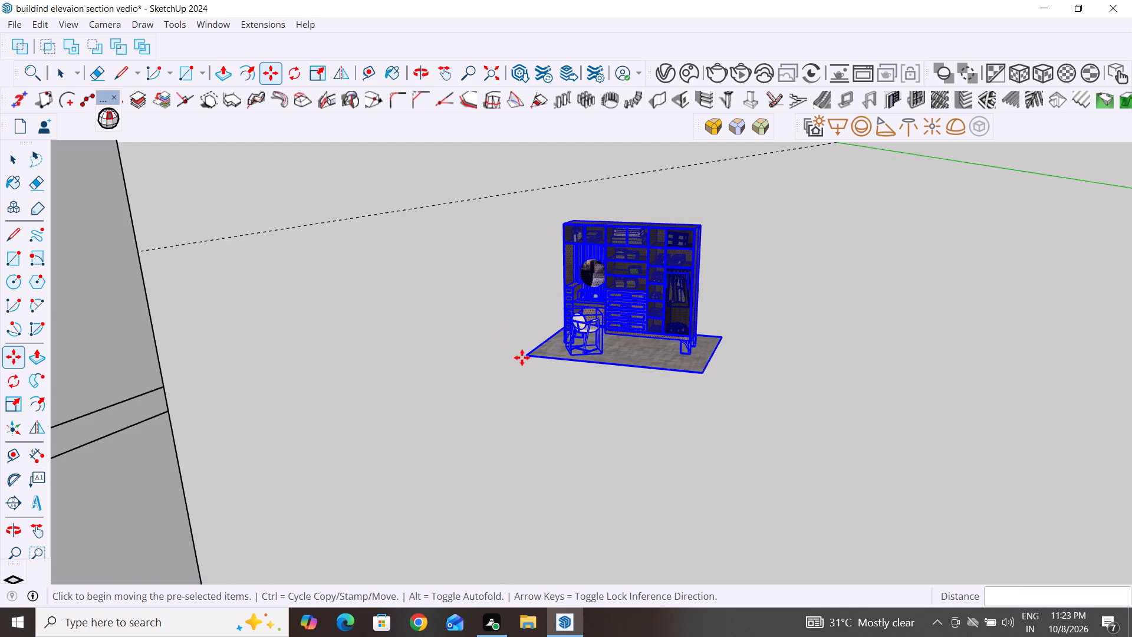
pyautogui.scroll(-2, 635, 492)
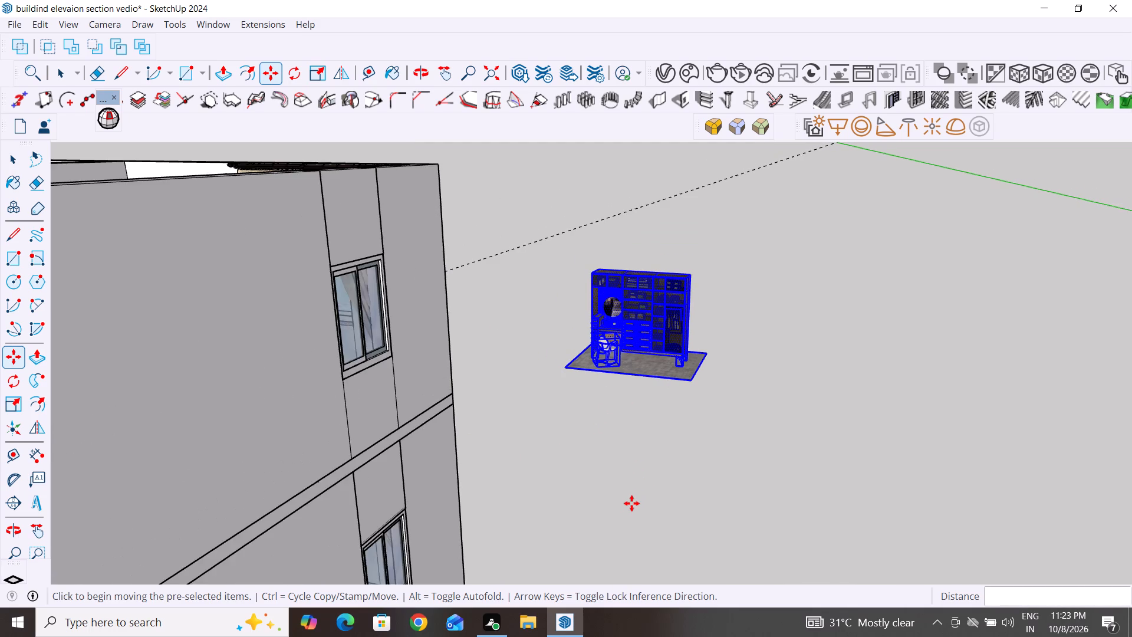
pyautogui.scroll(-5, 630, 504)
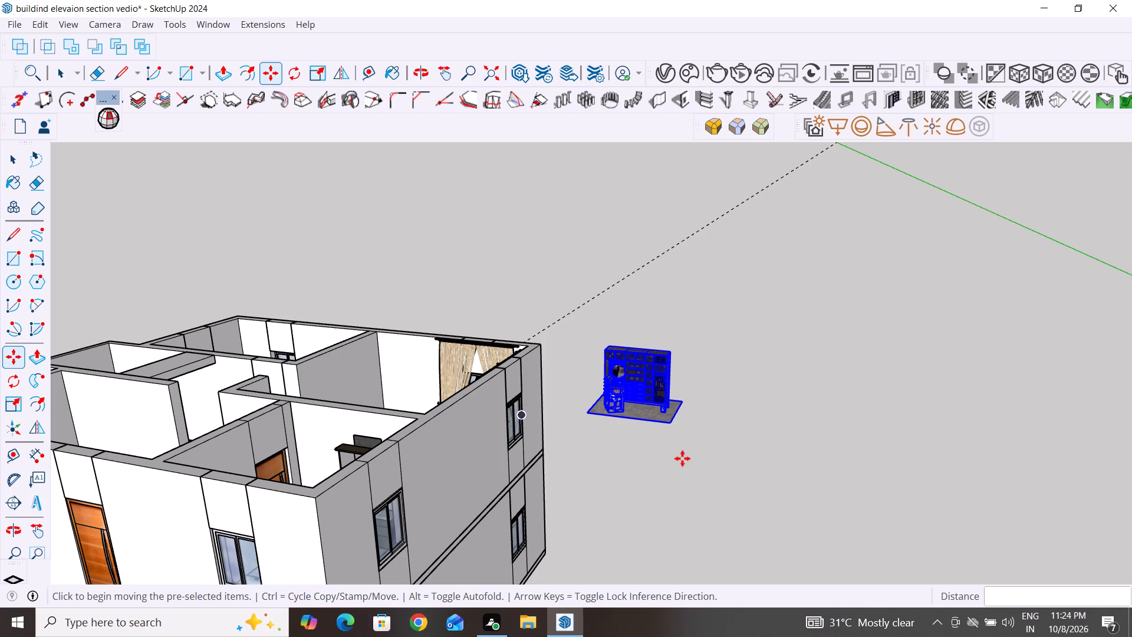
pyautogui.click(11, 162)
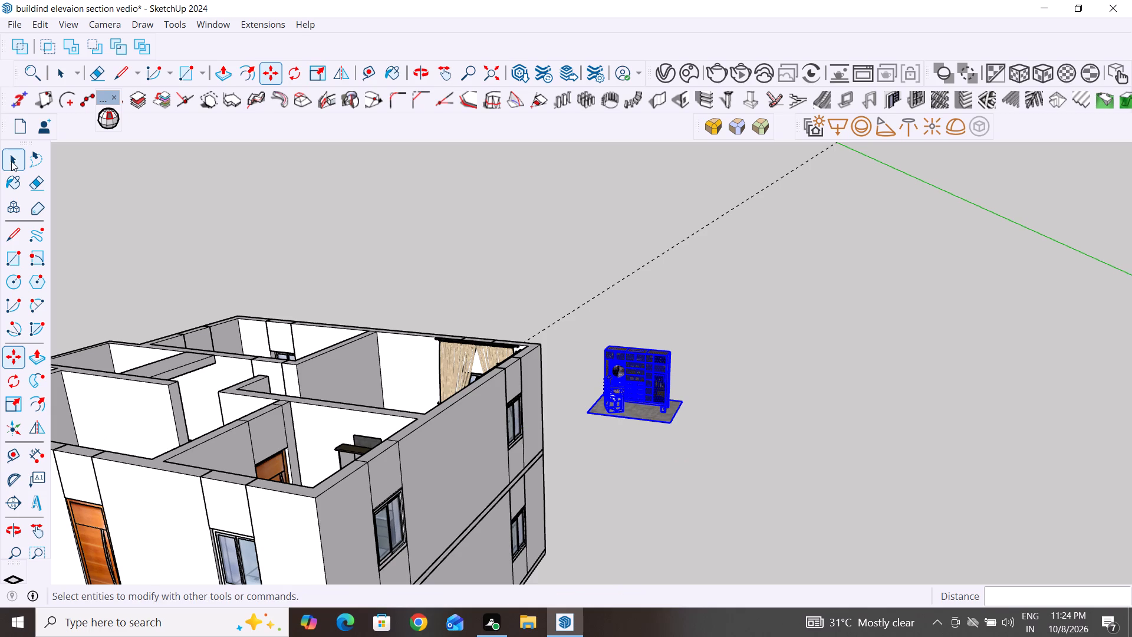
# Examine the standing wardrobe with its chair and rug, first against the building and up close.
pyautogui.scroll(-4, 577, 449)
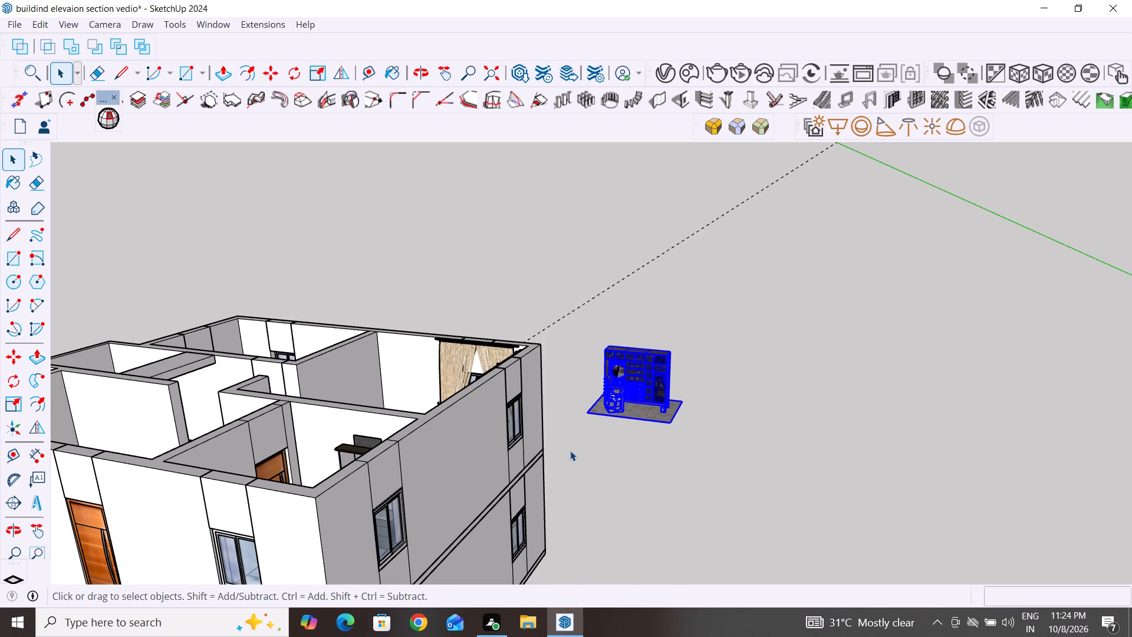
pyautogui.scroll(4, 570, 451)
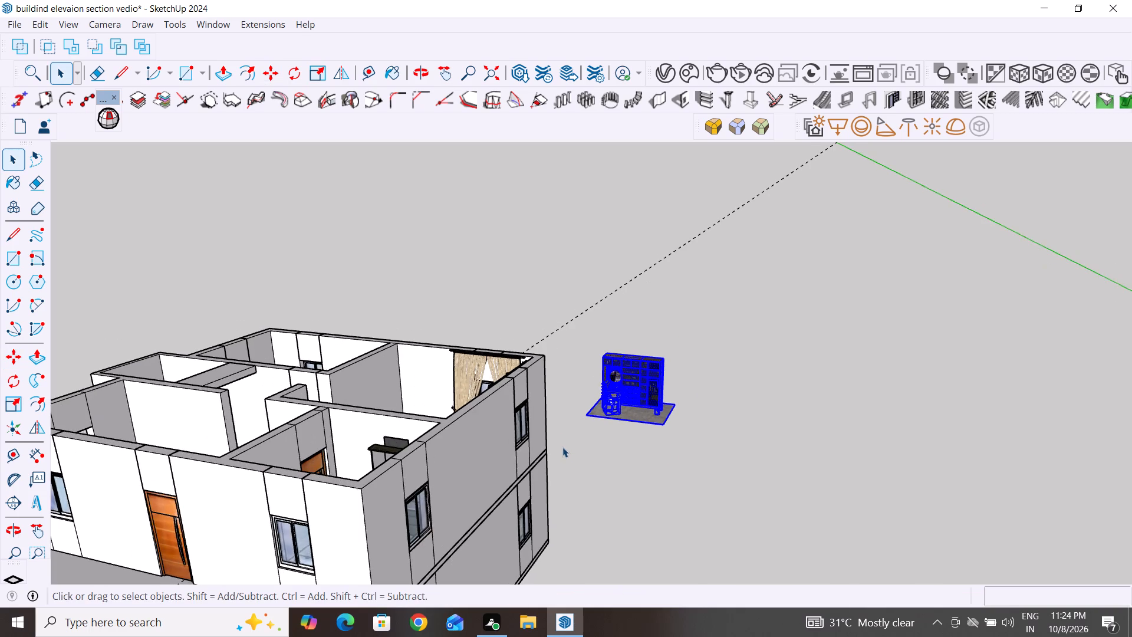
pyautogui.scroll(3, 562, 447)
pyautogui.scroll(3, 743, 388)
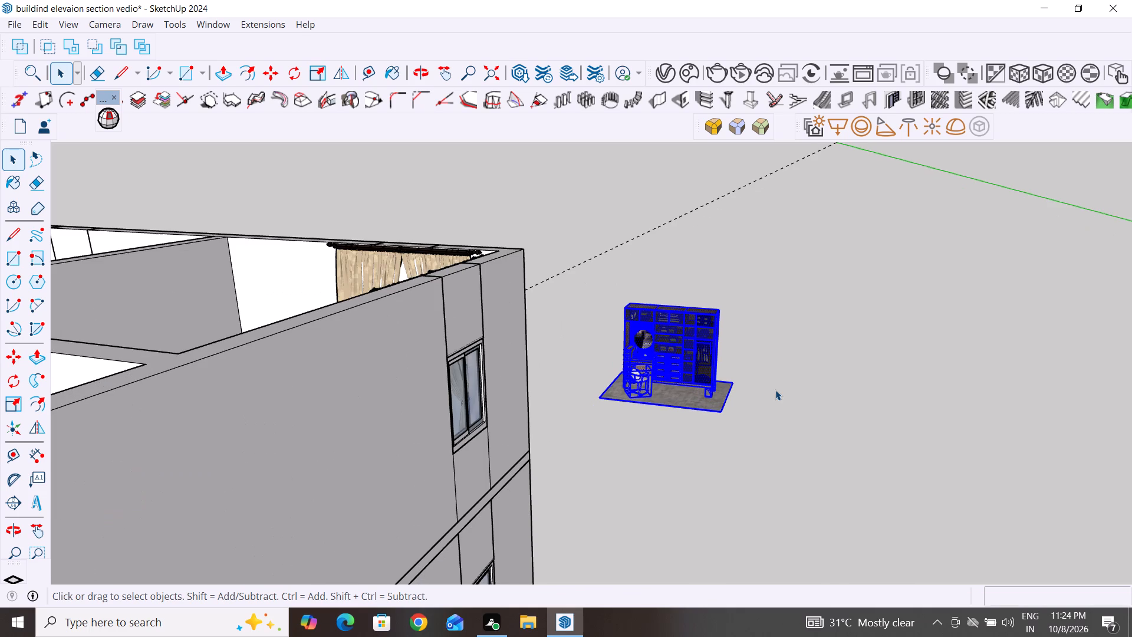
pyautogui.scroll(4, 775, 389)
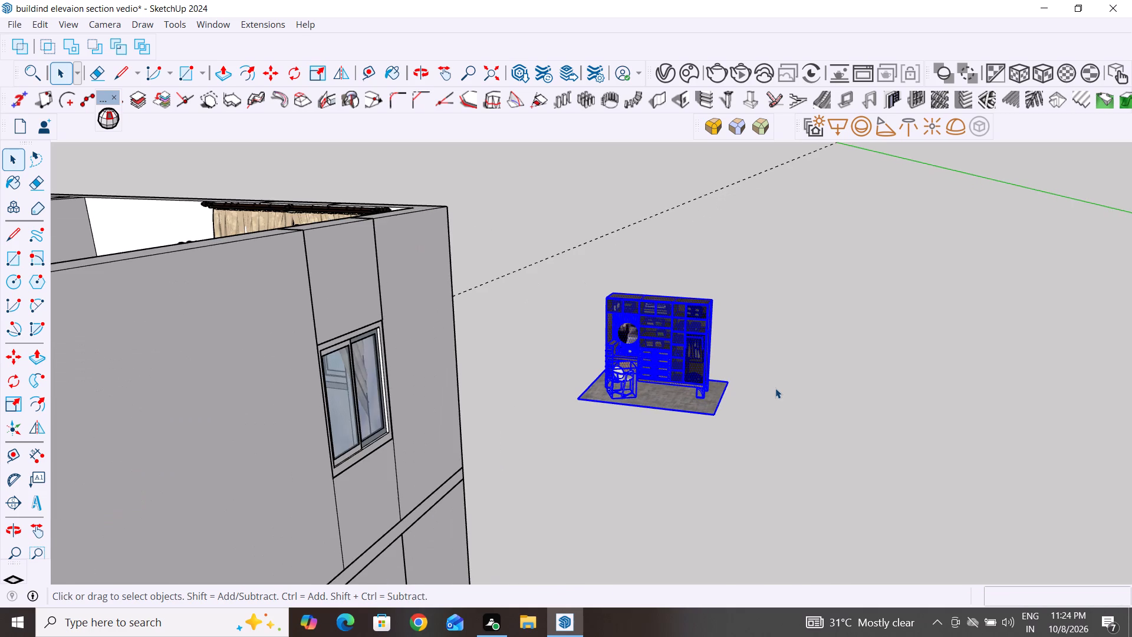
pyautogui.scroll(1, 775, 388)
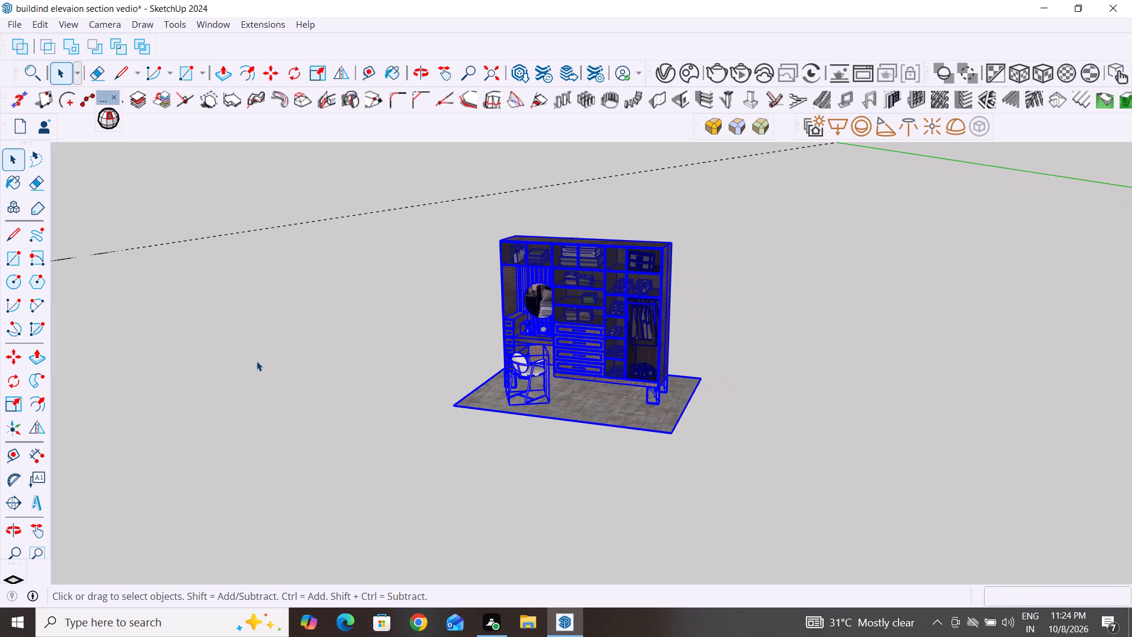
pyautogui.click(256, 361)
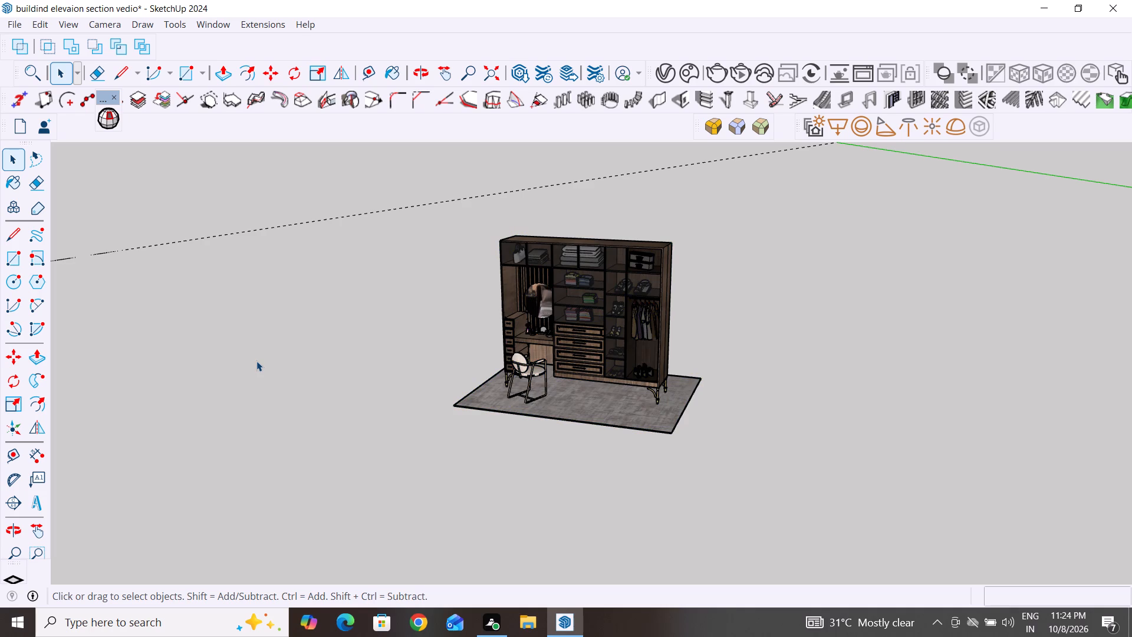
pyautogui.scroll(3, 552, 219)
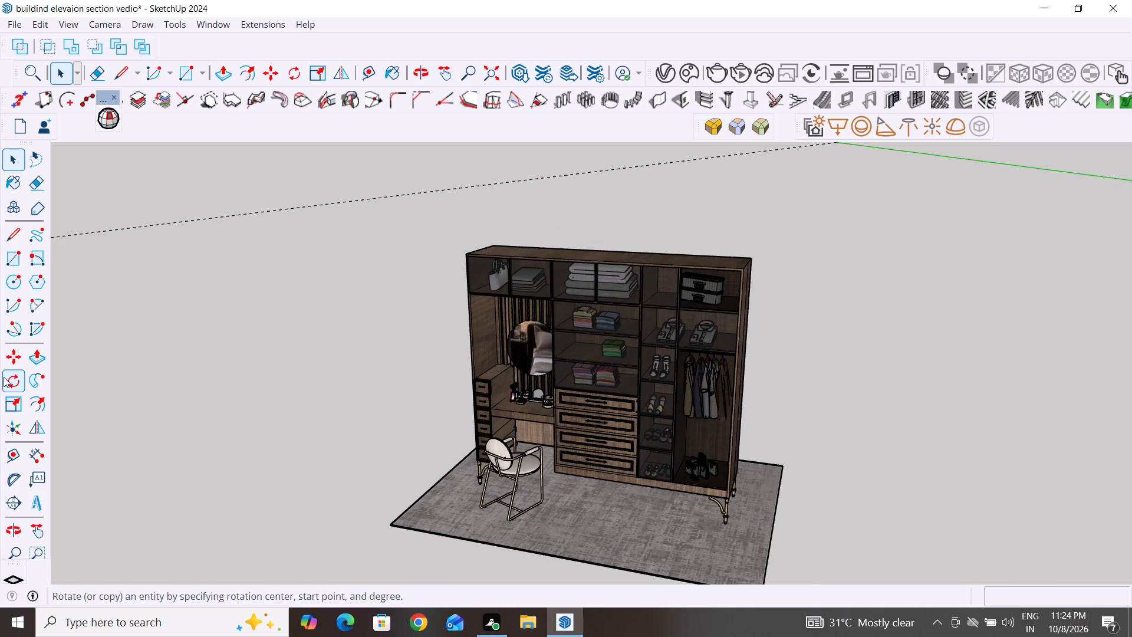
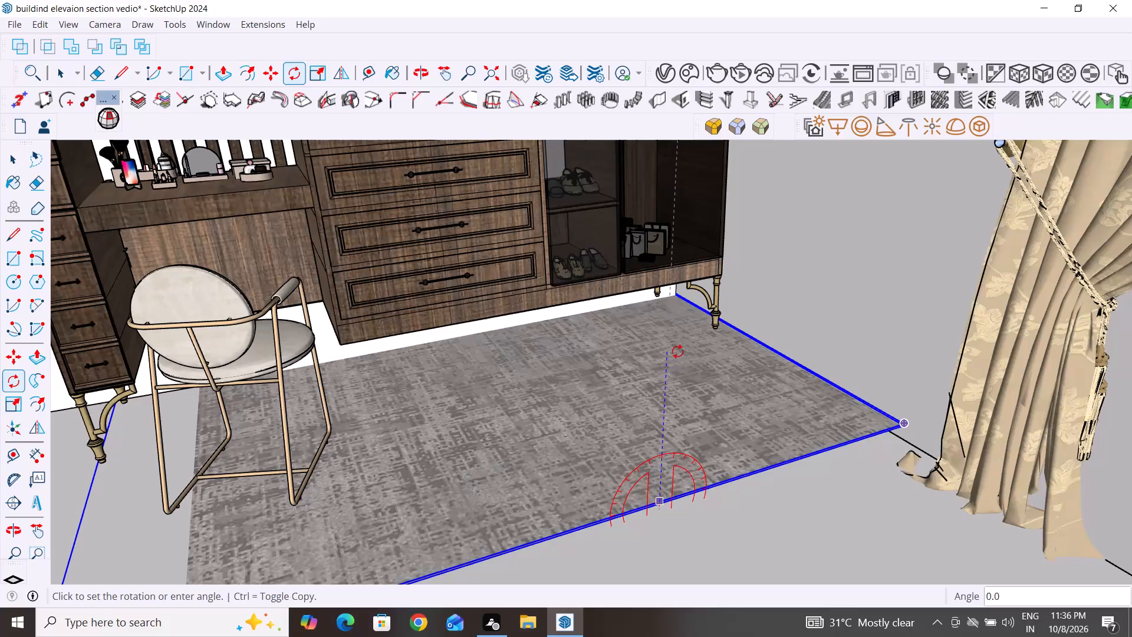
# Cancel the pending rotation and delete the grey rug slab lying in front of the bedroom wardrobe.
pyautogui.press('Escape')
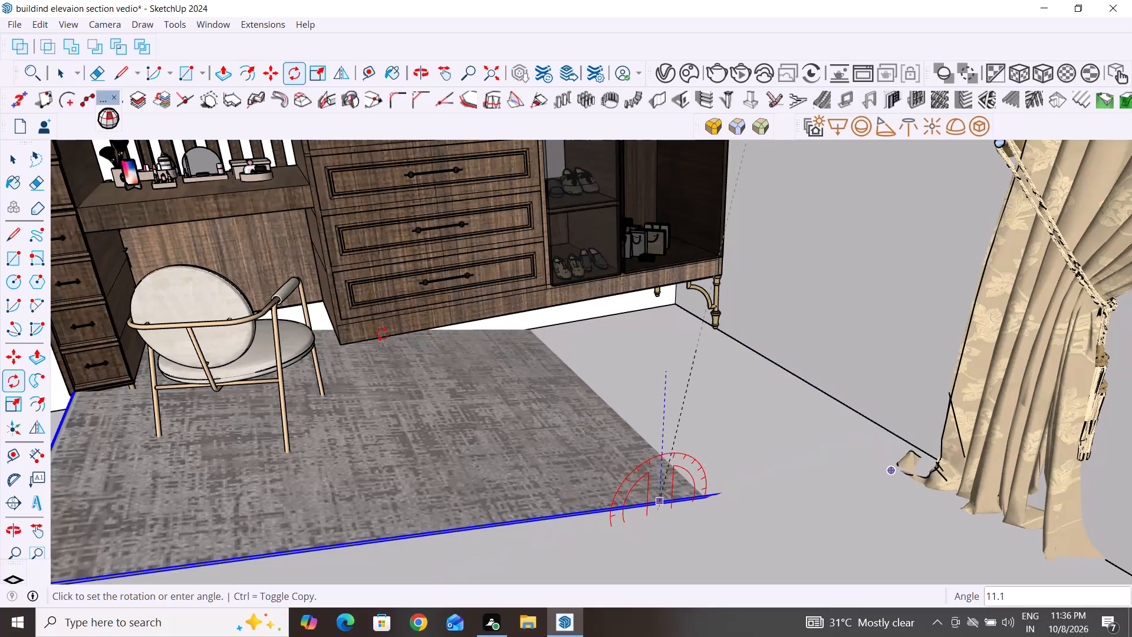
pyautogui.click(11, 160)
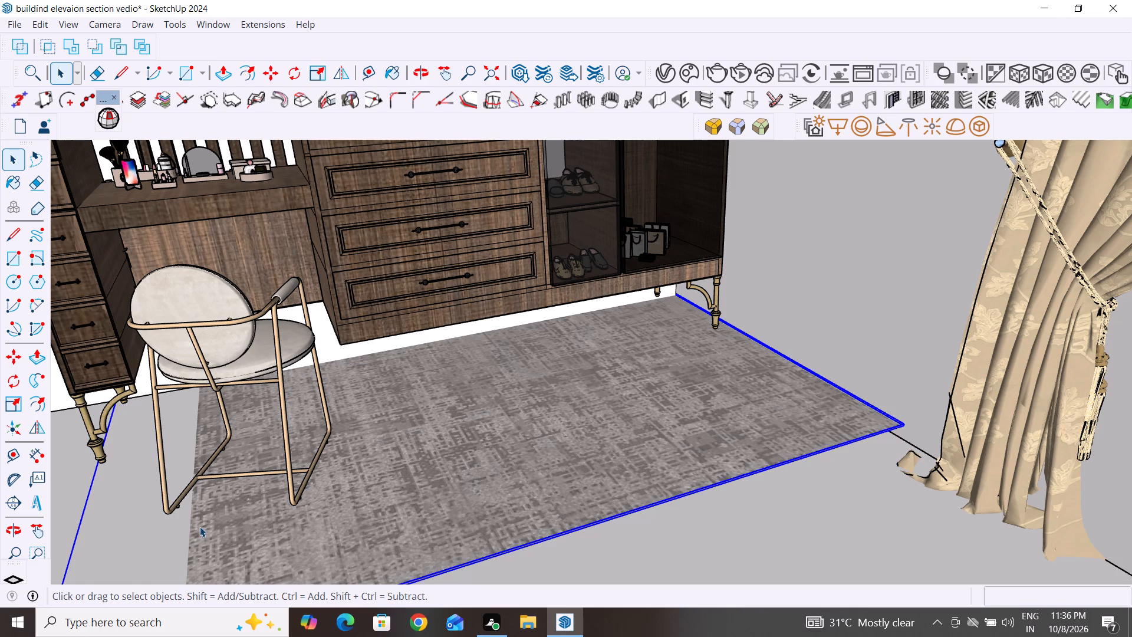
pyautogui.scroll(-1, 522, 615)
pyautogui.scroll(-5, 706, 462)
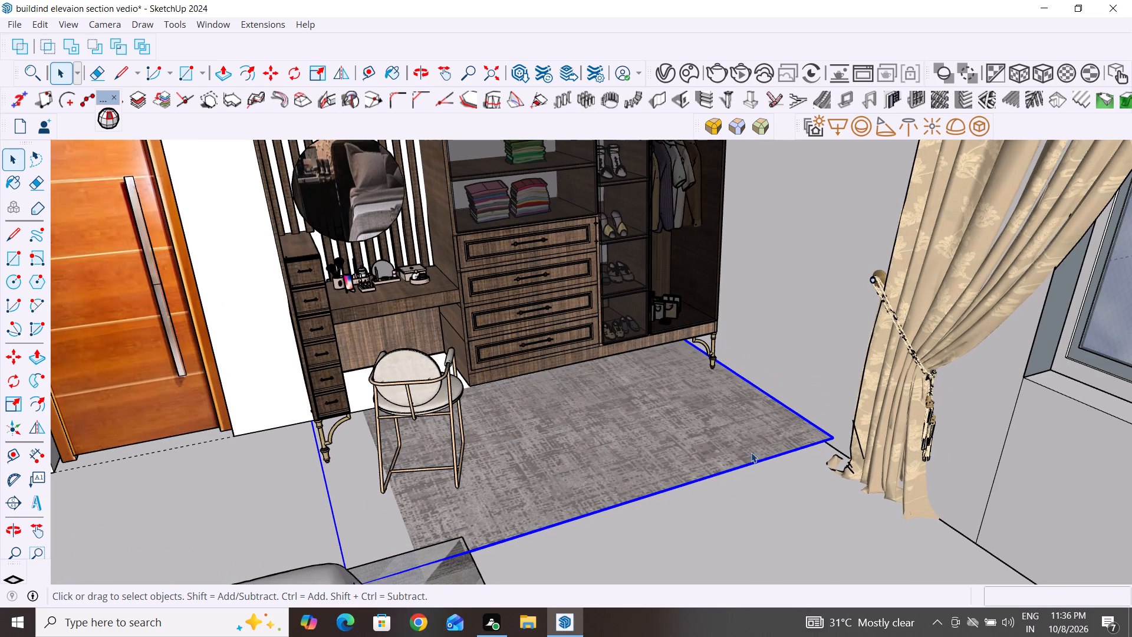
pyautogui.click(753, 449)
pyautogui.press('Delete')
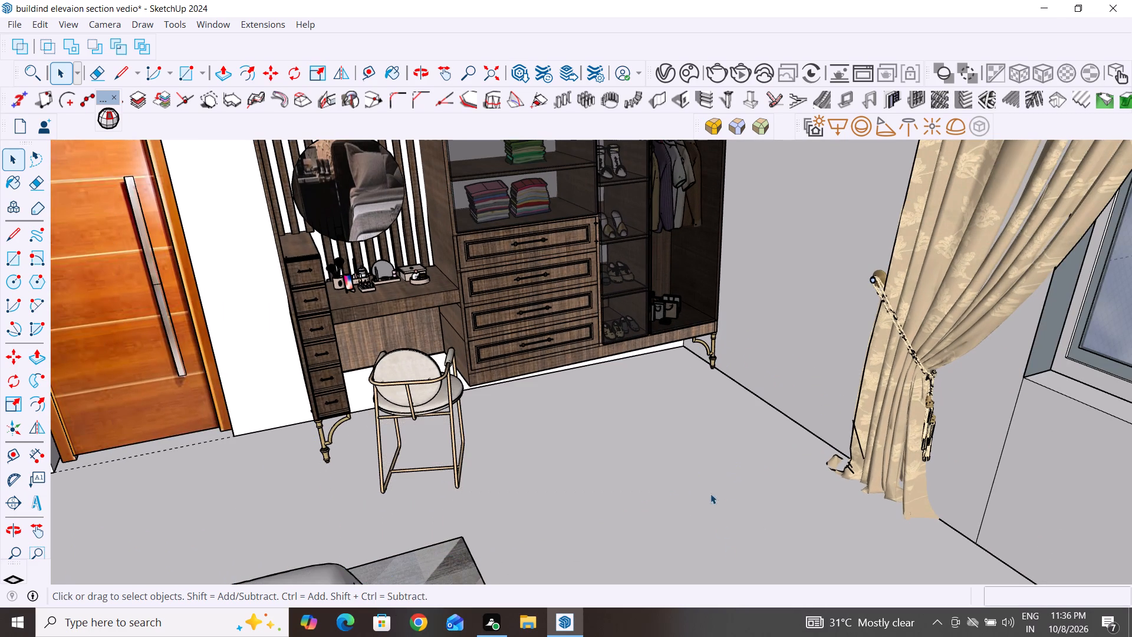
# Save the building model under its existing file name.
pyautogui.scroll(-5, 705, 485)
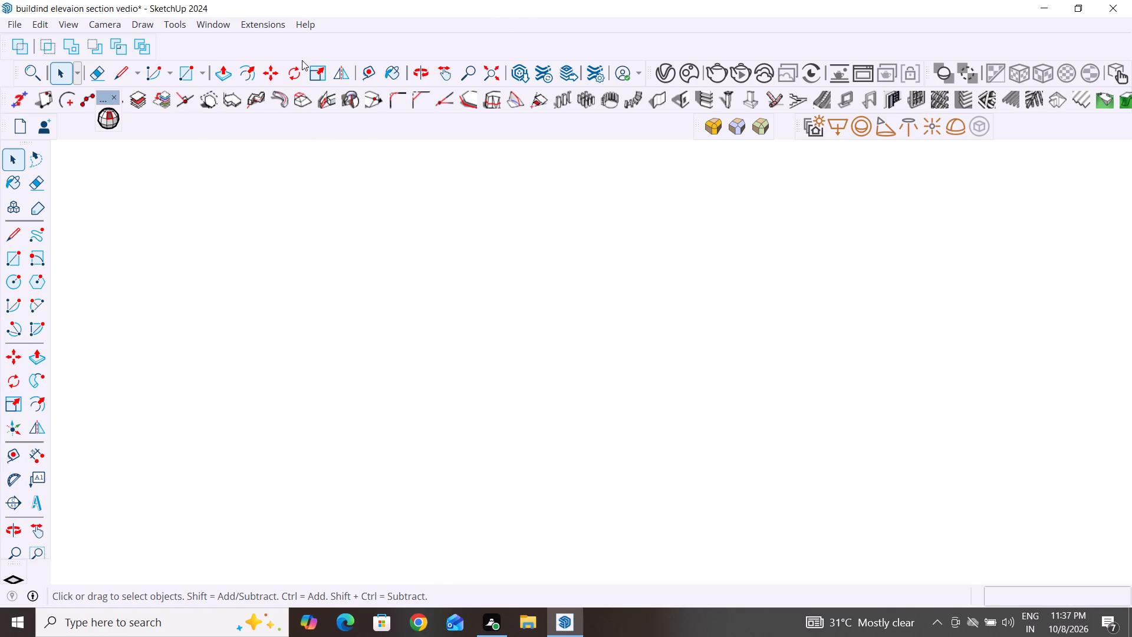
pyautogui.click(499, 72)
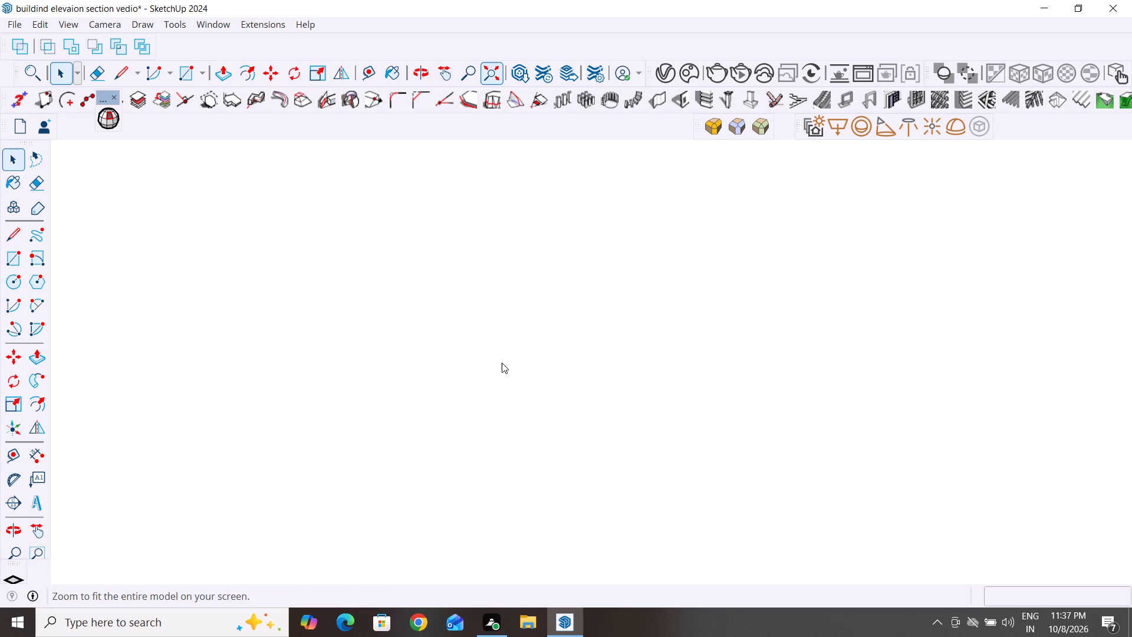
pyautogui.scroll(-7, 551, 430)
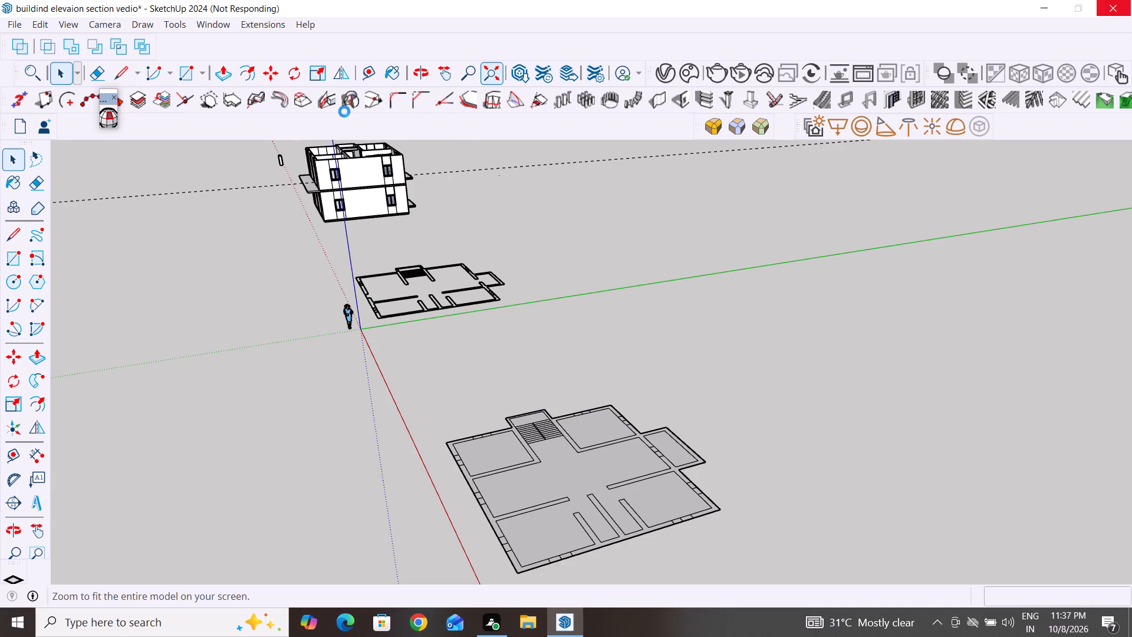
pyautogui.scroll(4, 351, 123)
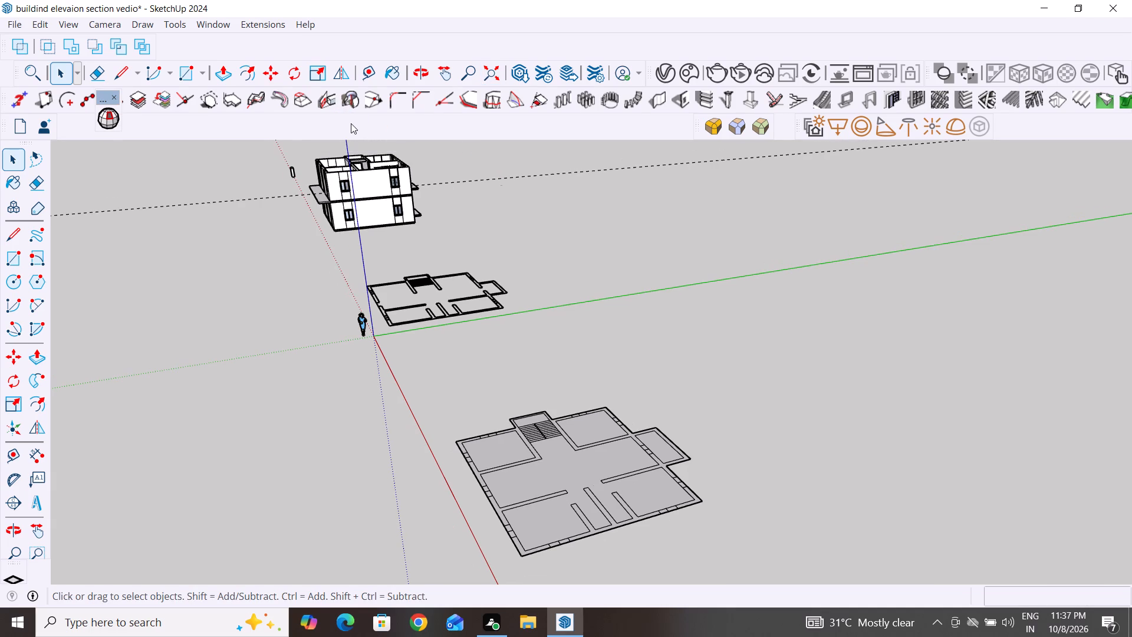
pyautogui.scroll(4, 351, 123)
pyautogui.click(16, 24)
pyautogui.click(54, 103)
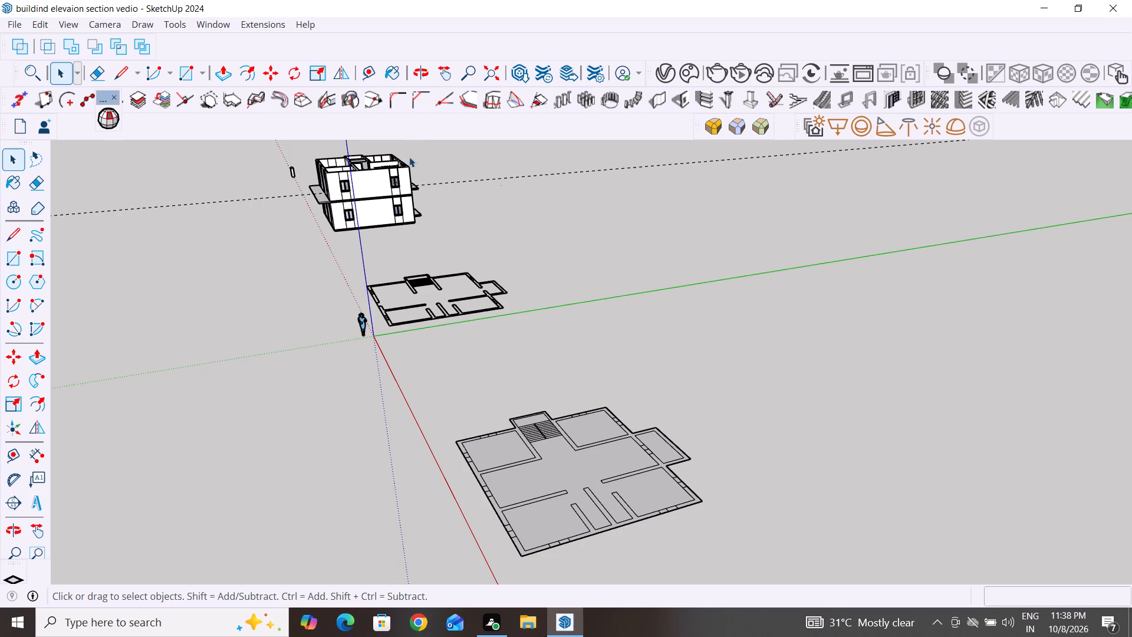
# Explode the first-floor slab group that includes the canopy above the ground-floor entrance door.
pyautogui.scroll(9, 407, 157)
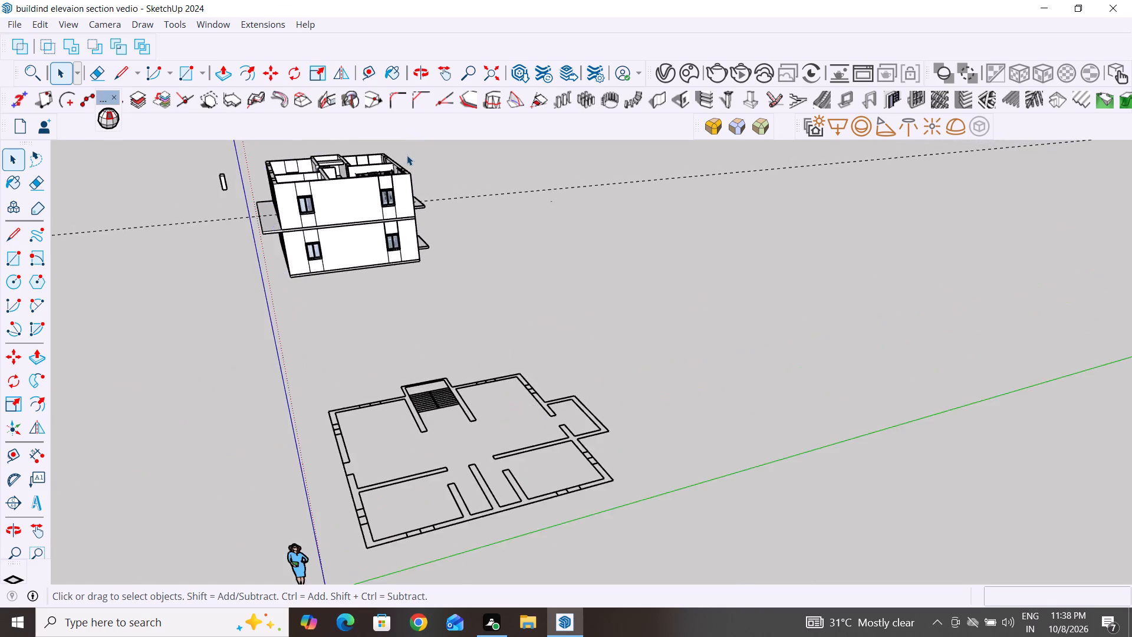
pyautogui.scroll(4, 407, 155)
pyautogui.scroll(-2, 445, 205)
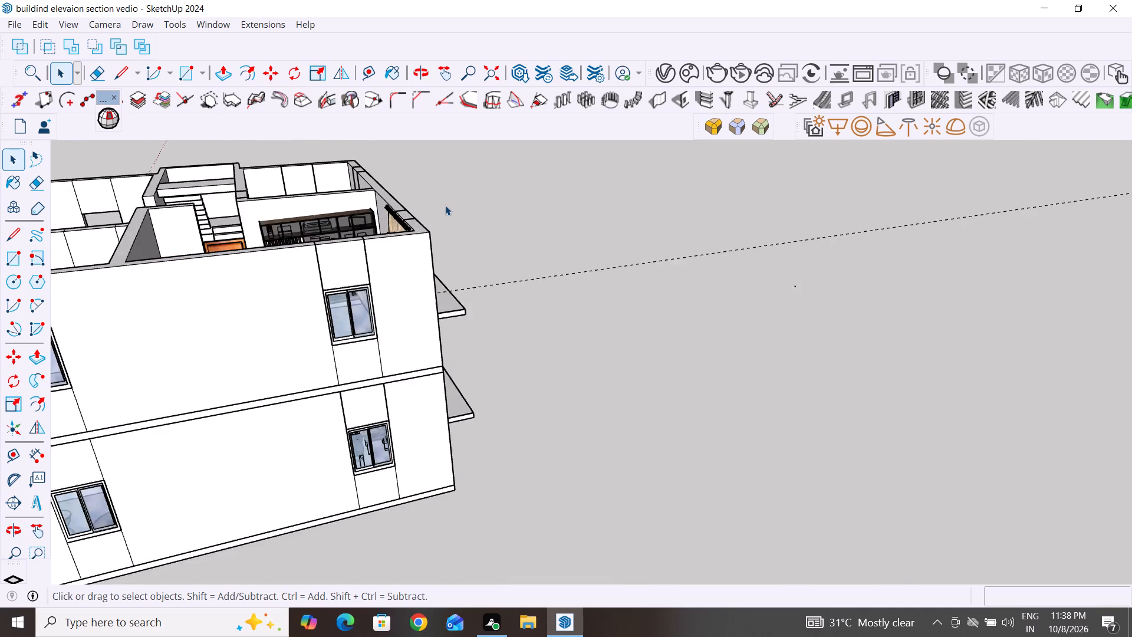
pyautogui.moveTo(488, 251); pyautogui.dragTo(391, 403, button='middle')
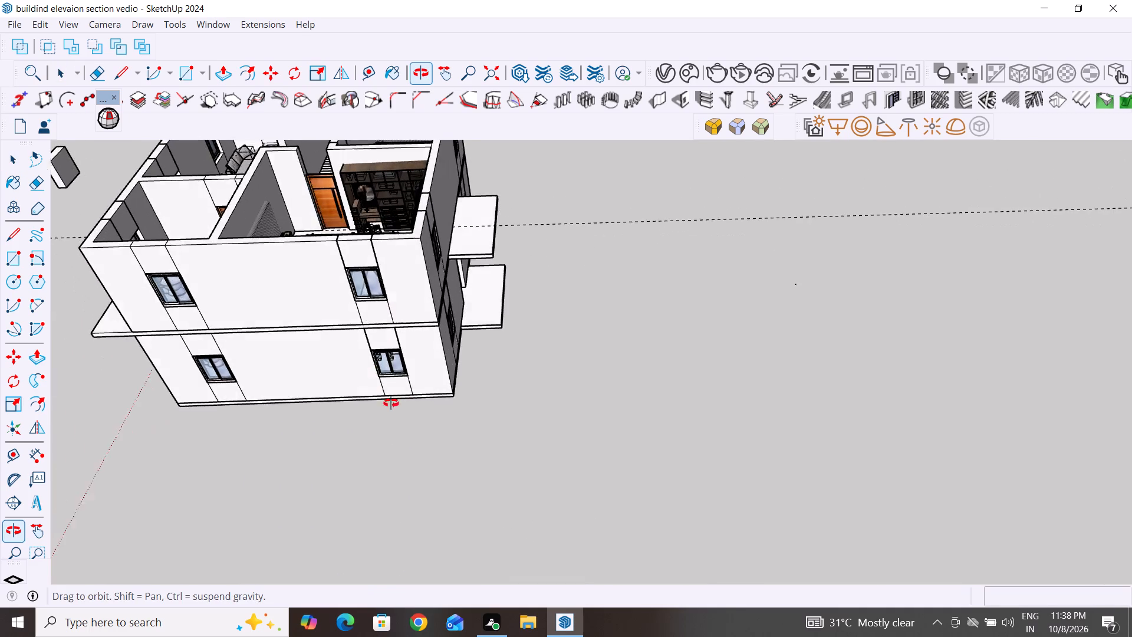
pyautogui.moveTo(391, 403); pyautogui.dragTo(483, 403, button='middle')
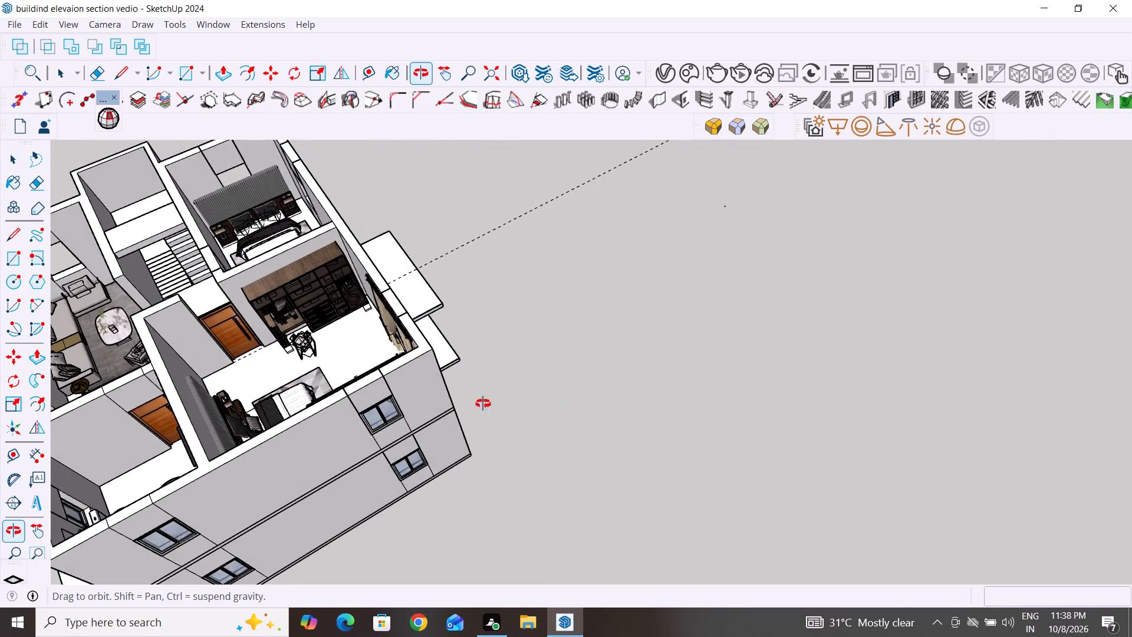
pyautogui.moveTo(483, 403); pyautogui.dragTo(304, 299, button='middle')
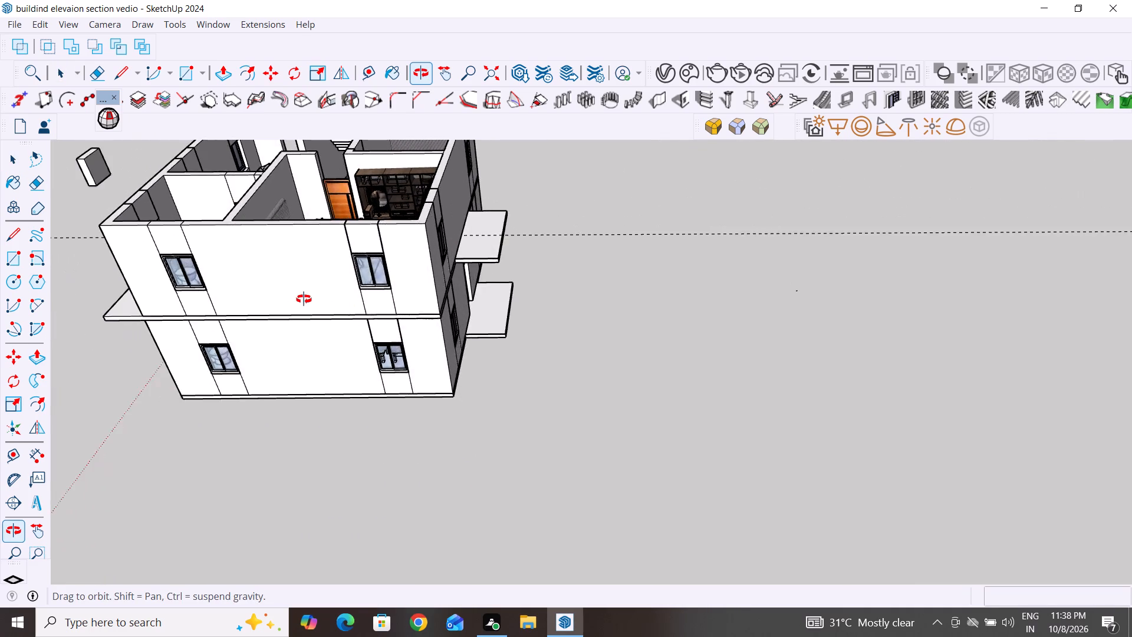
pyautogui.moveTo(304, 299); pyautogui.dragTo(293, 297, button='middle')
pyautogui.scroll(3, 587, 205)
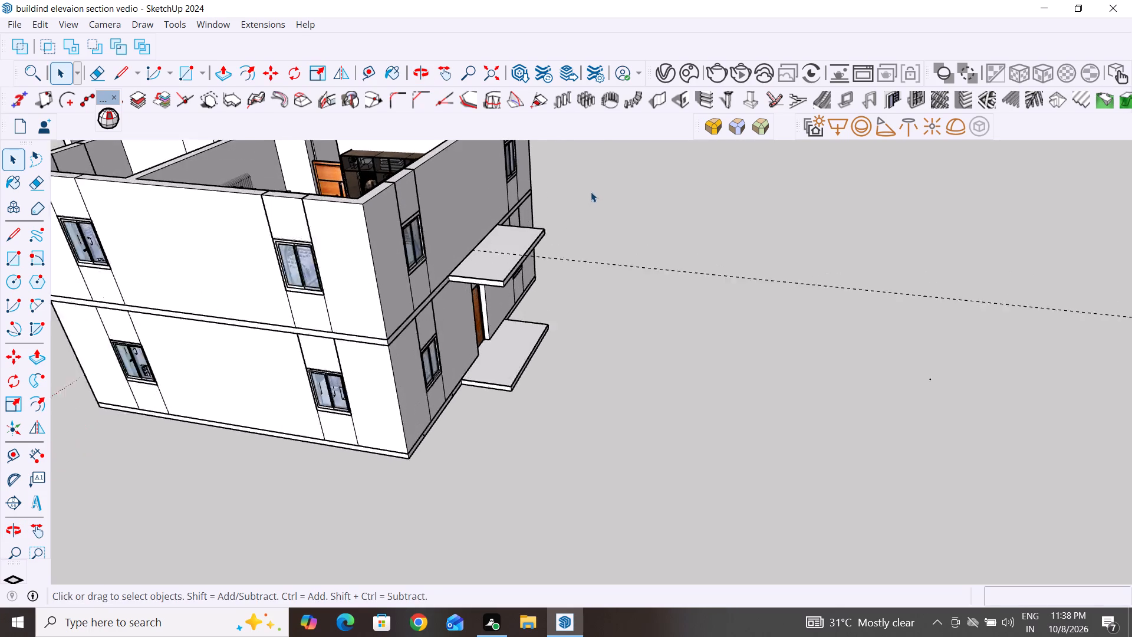
pyautogui.moveTo(565, 268); pyautogui.dragTo(481, 173, button='middle')
pyautogui.scroll(1, 496, 241)
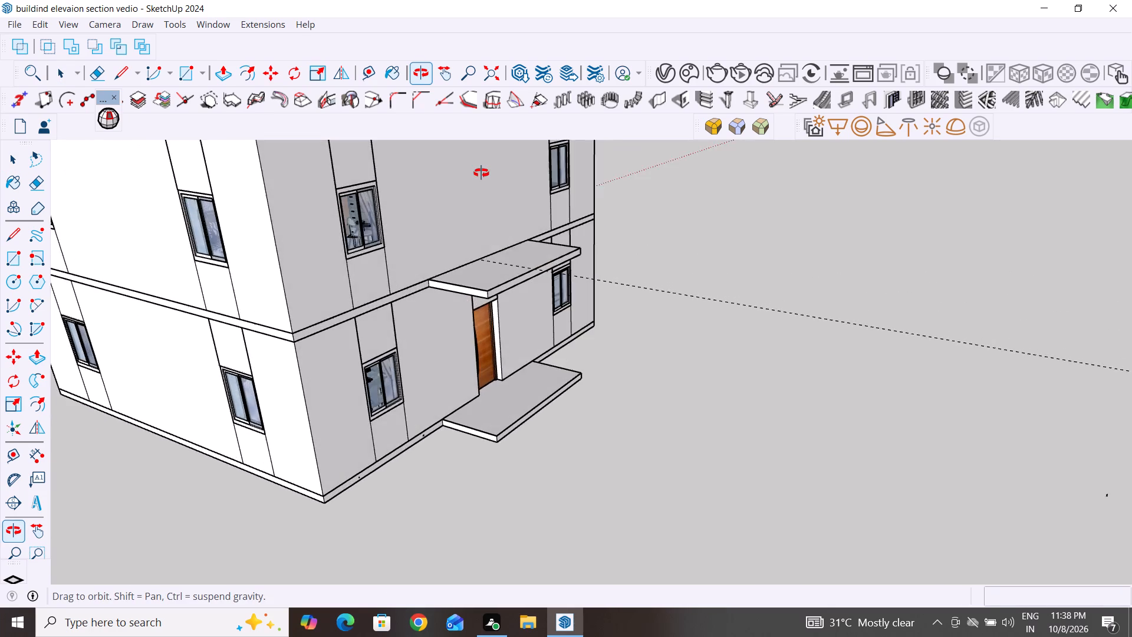
pyautogui.moveTo(481, 173); pyautogui.dragTo(483, 166, button='middle')
pyautogui.scroll(4, 464, 419)
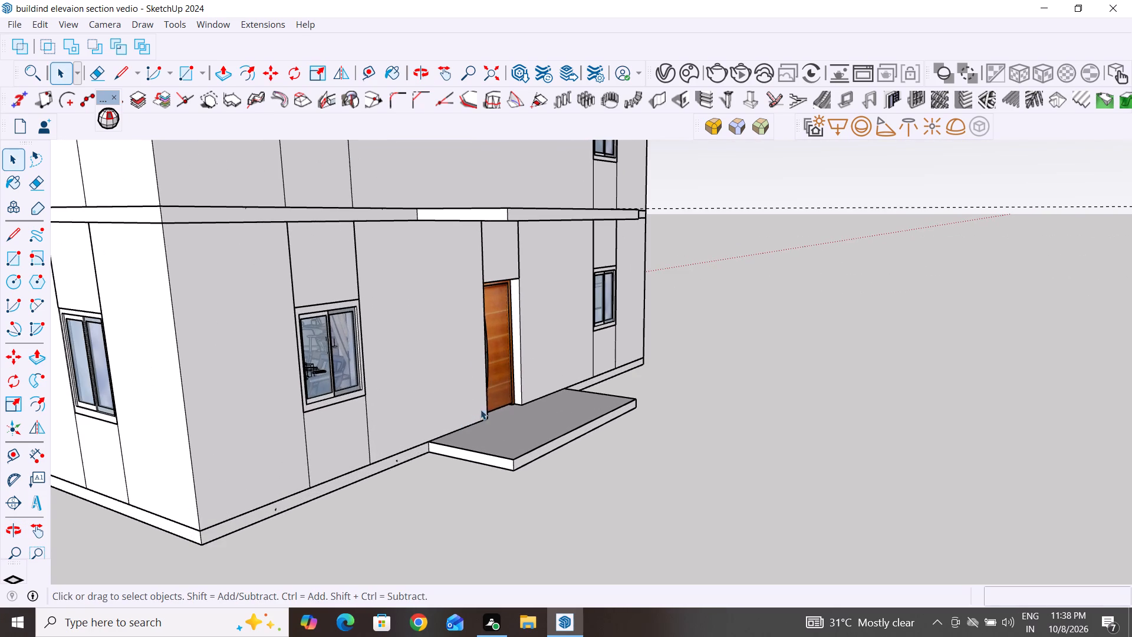
pyautogui.moveTo(486, 454); pyautogui.dragTo(521, 458, button='middle')
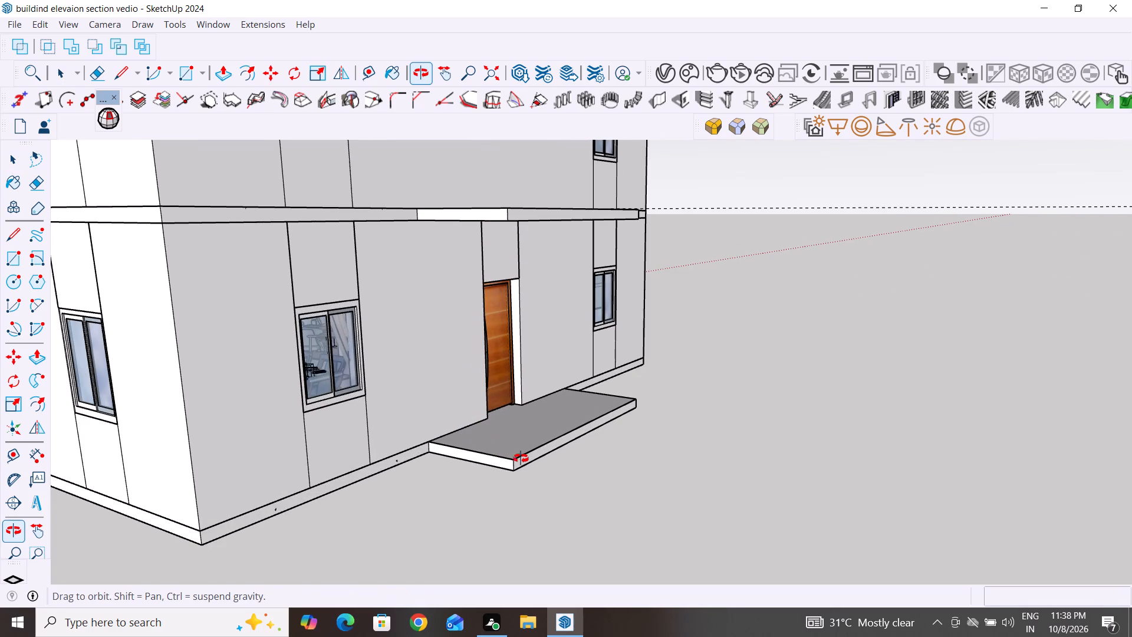
pyautogui.moveTo(521, 458); pyautogui.dragTo(564, 463, button='middle')
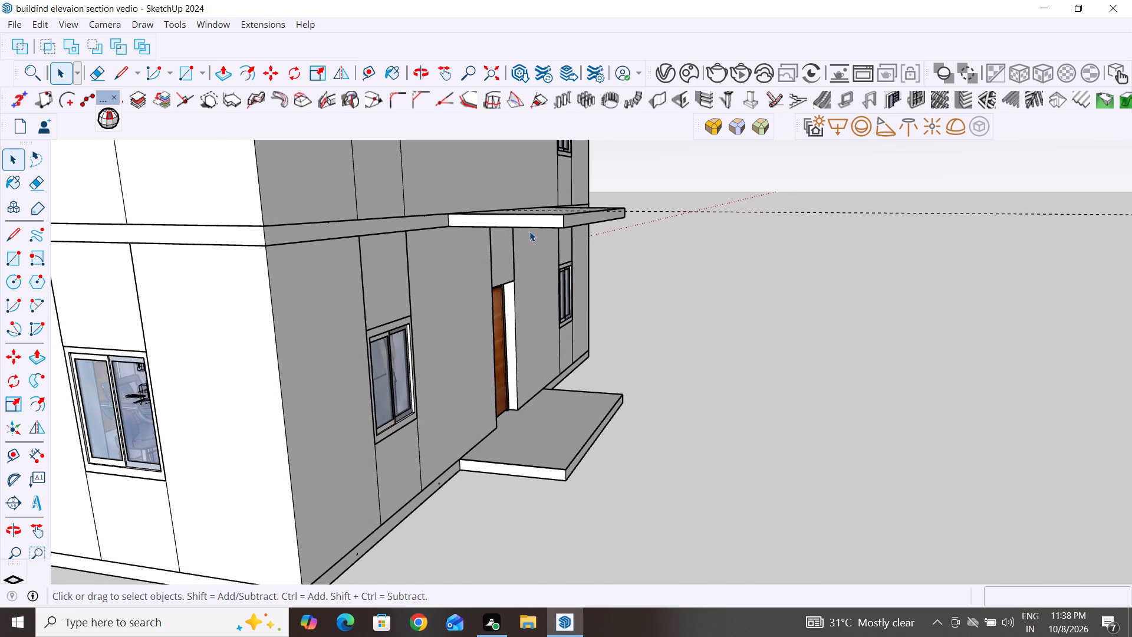
pyautogui.scroll(2, 522, 202)
pyautogui.moveTo(653, 261); pyautogui.dragTo(657, 314, button='middle')
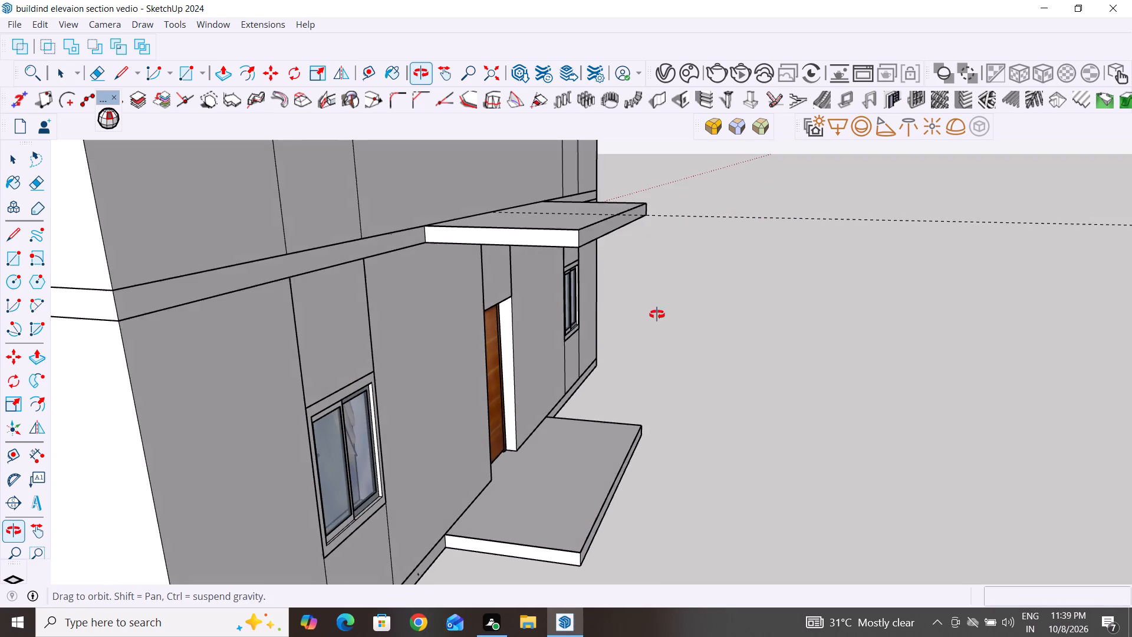
pyautogui.moveTo(657, 314); pyautogui.dragTo(634, 372, button='middle')
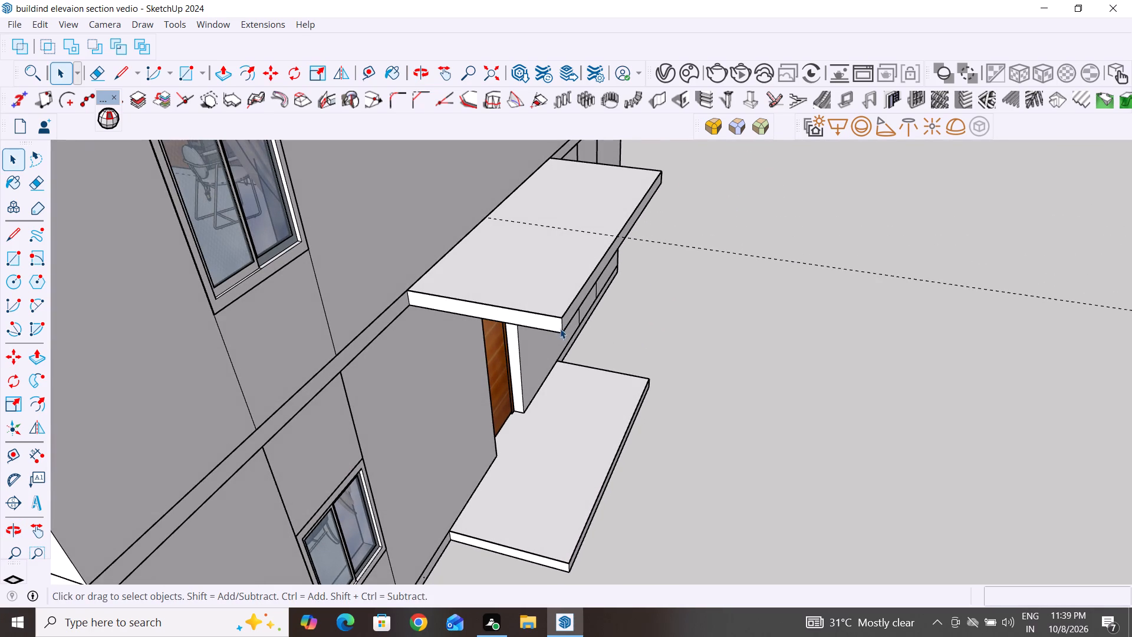
pyautogui.click(562, 326)
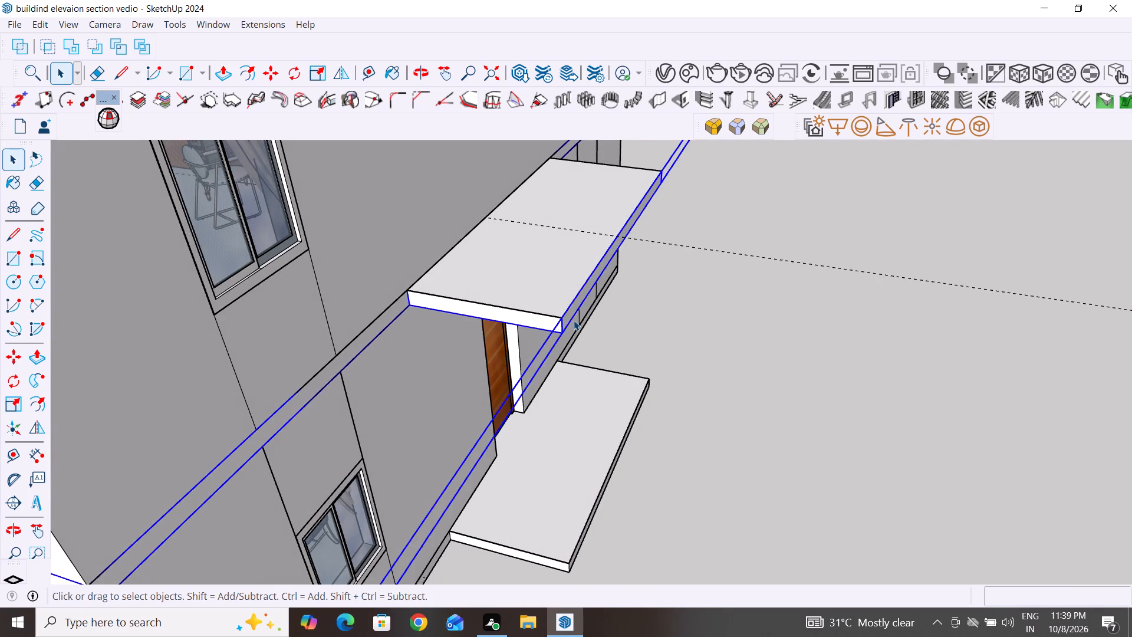
pyautogui.rightClick(574, 320)
pyautogui.click(662, 103)
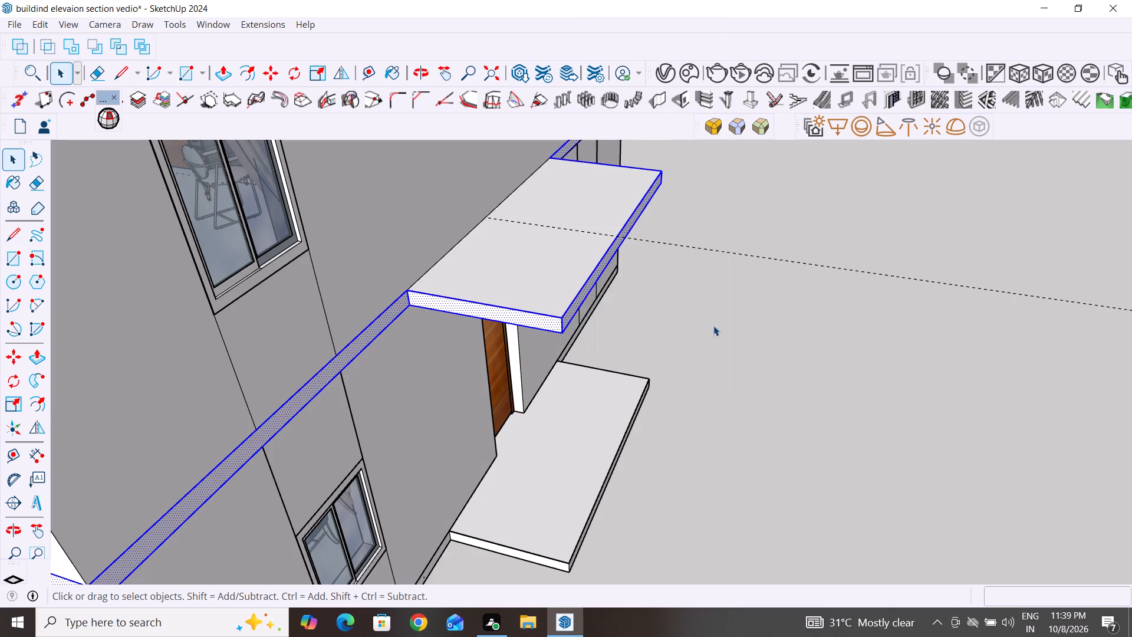
pyautogui.click(714, 326)
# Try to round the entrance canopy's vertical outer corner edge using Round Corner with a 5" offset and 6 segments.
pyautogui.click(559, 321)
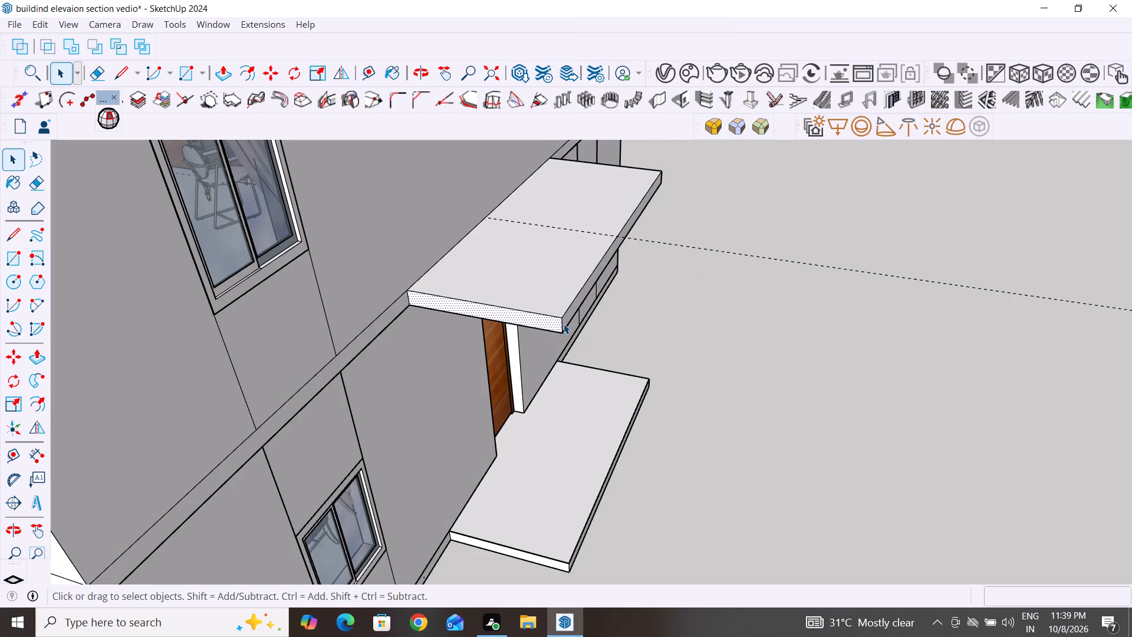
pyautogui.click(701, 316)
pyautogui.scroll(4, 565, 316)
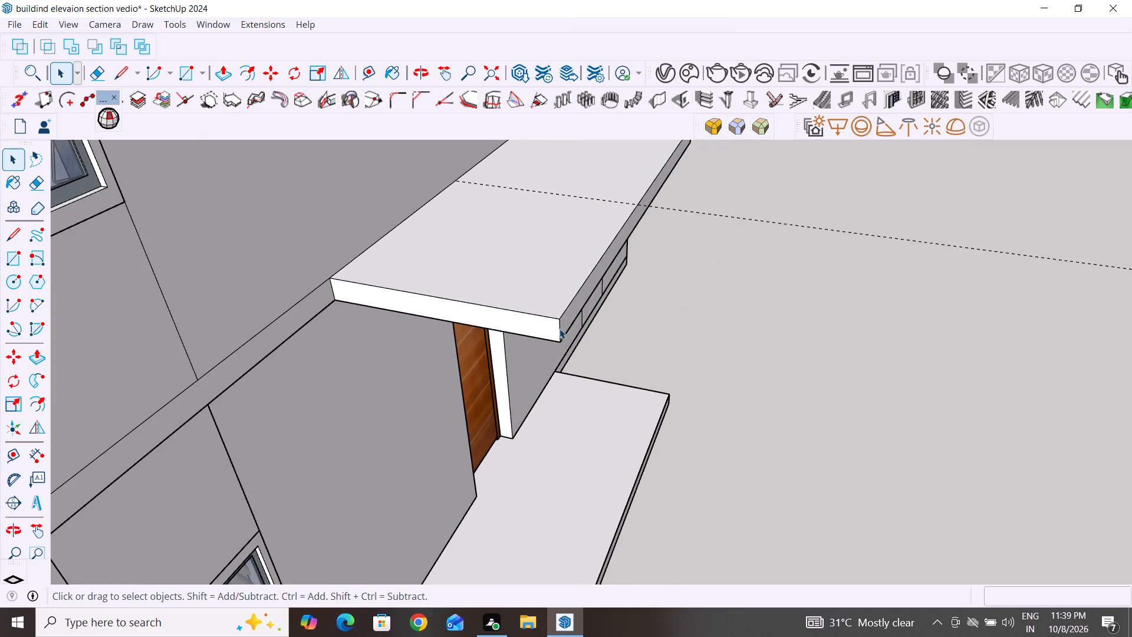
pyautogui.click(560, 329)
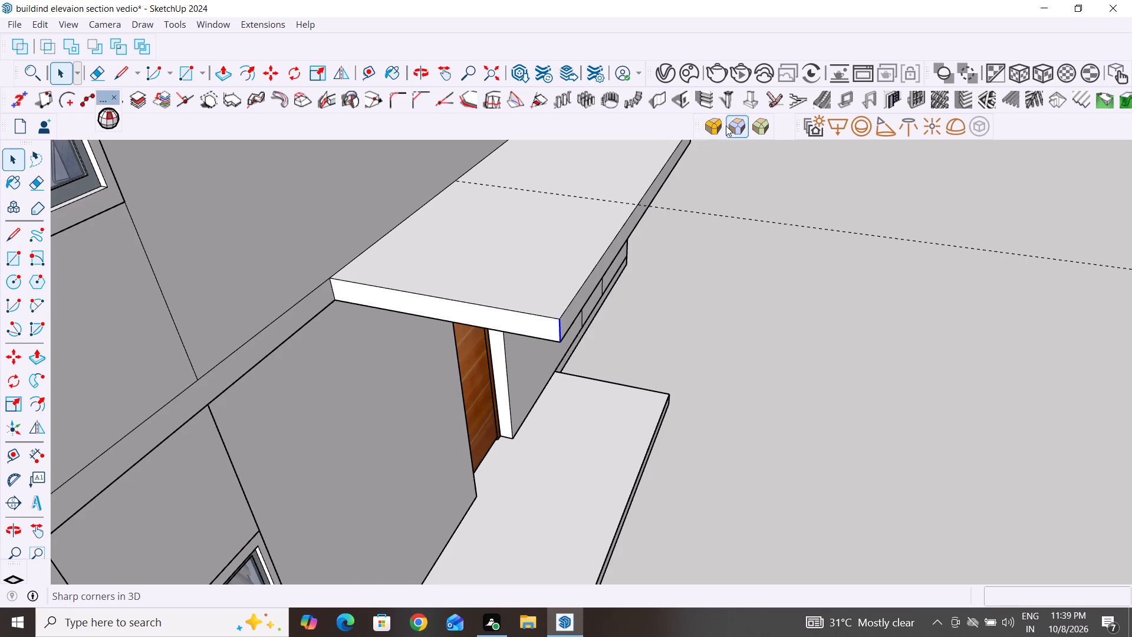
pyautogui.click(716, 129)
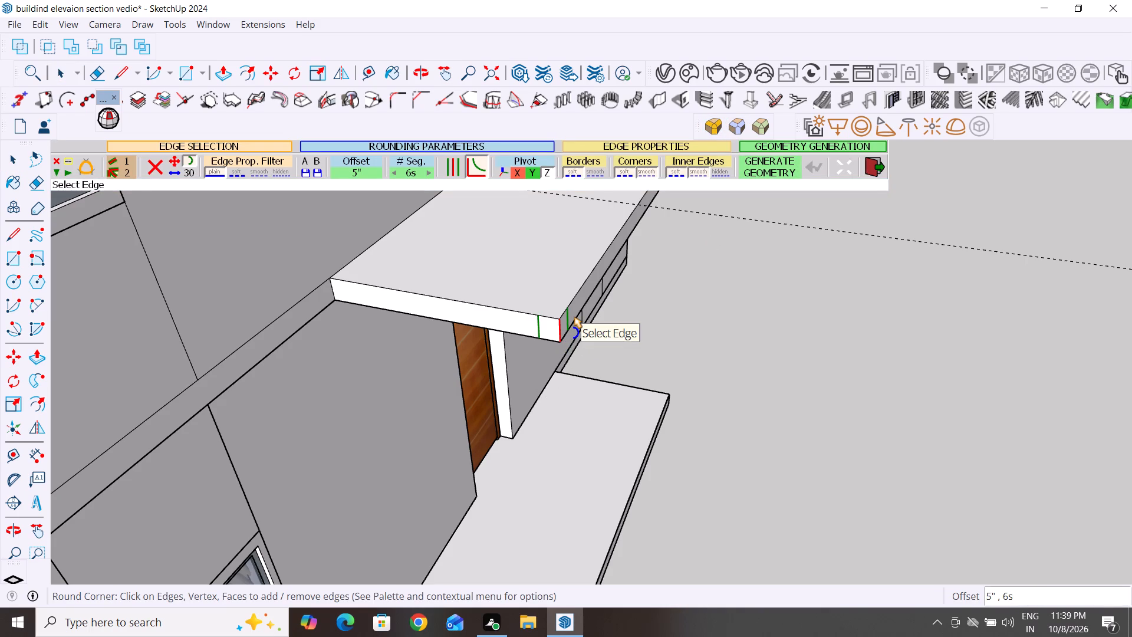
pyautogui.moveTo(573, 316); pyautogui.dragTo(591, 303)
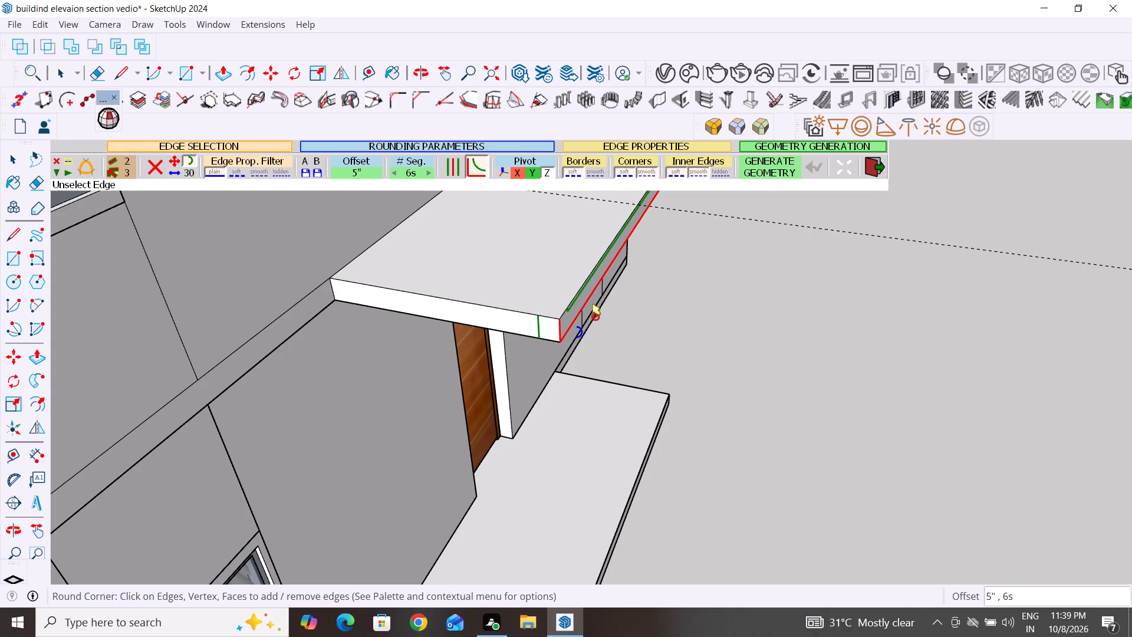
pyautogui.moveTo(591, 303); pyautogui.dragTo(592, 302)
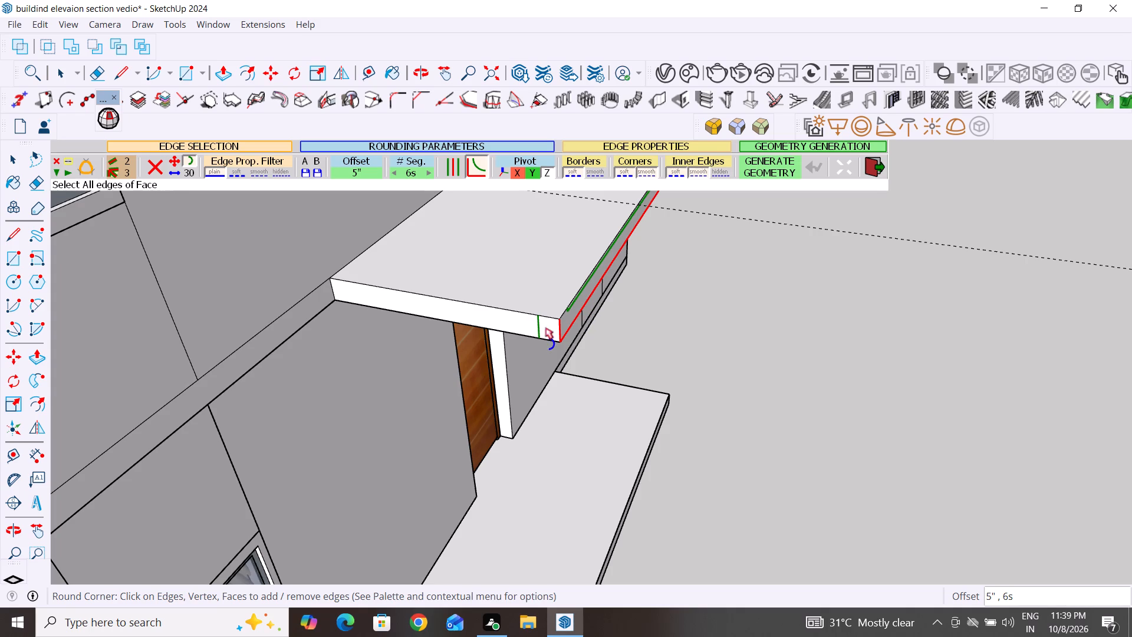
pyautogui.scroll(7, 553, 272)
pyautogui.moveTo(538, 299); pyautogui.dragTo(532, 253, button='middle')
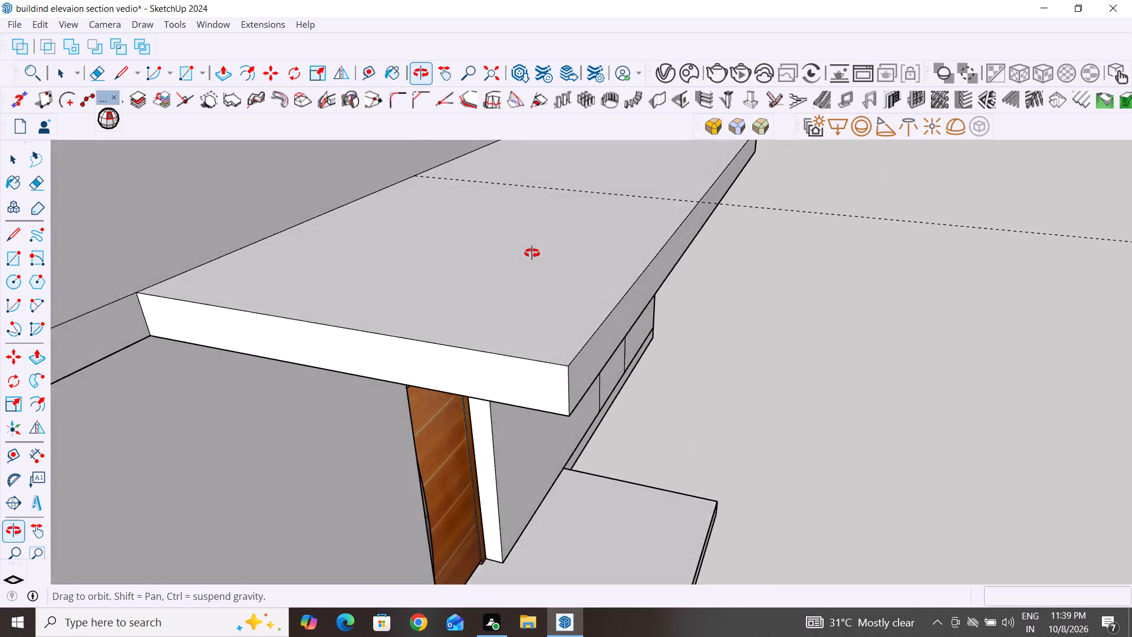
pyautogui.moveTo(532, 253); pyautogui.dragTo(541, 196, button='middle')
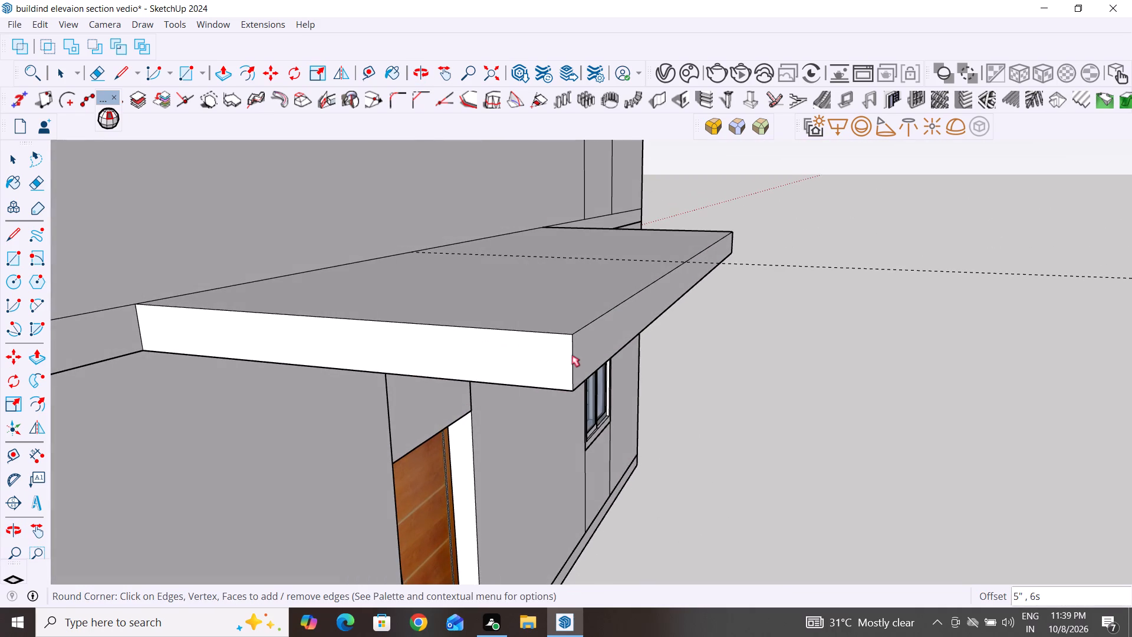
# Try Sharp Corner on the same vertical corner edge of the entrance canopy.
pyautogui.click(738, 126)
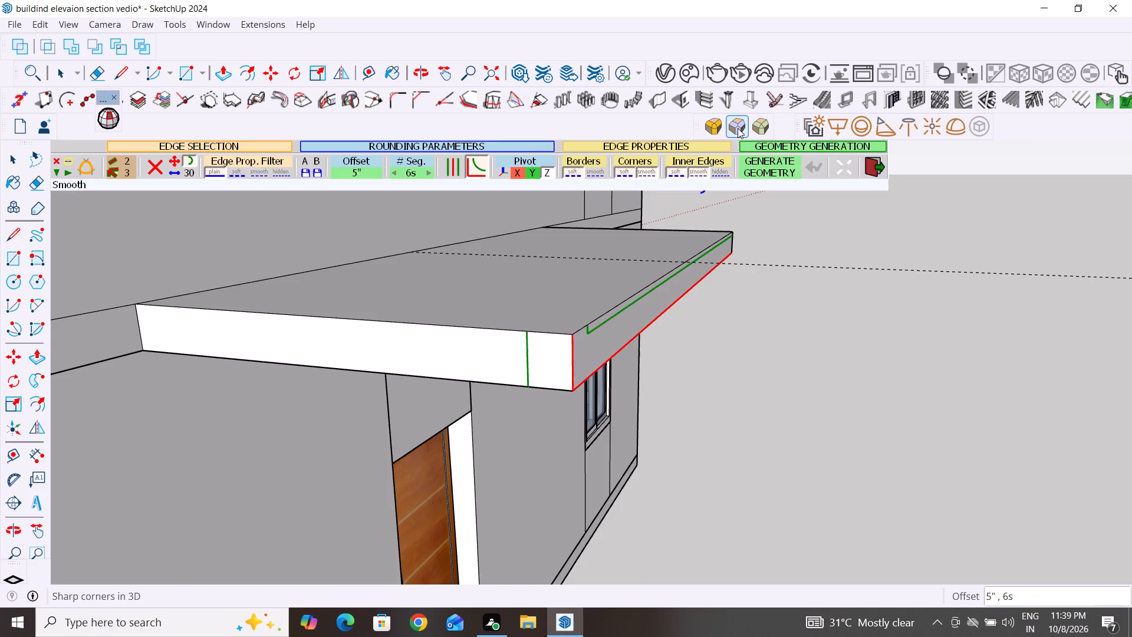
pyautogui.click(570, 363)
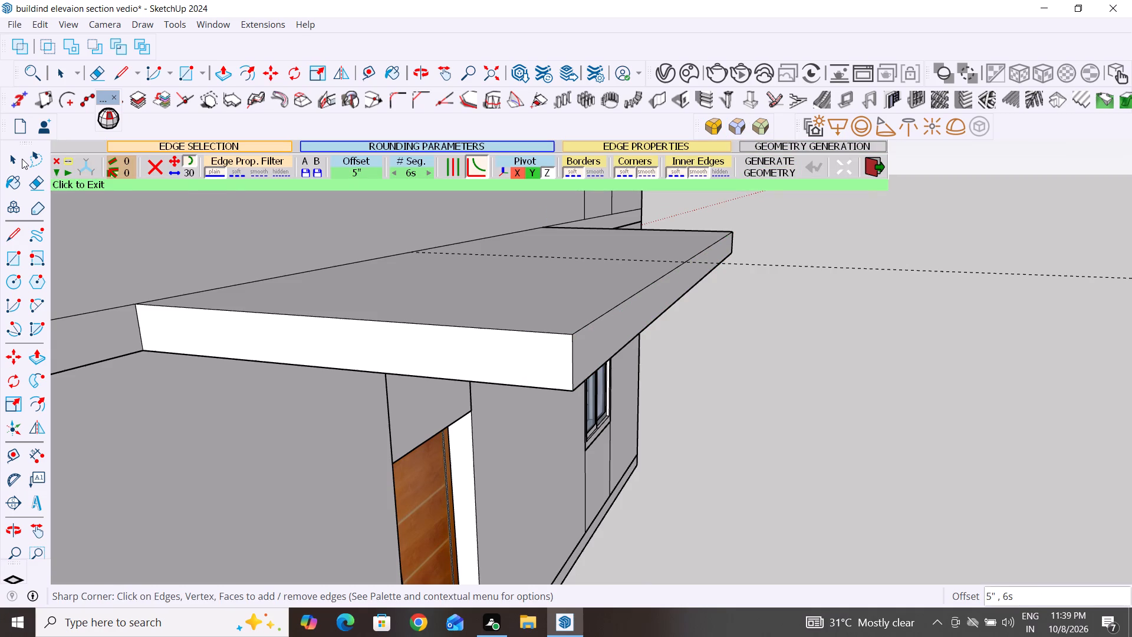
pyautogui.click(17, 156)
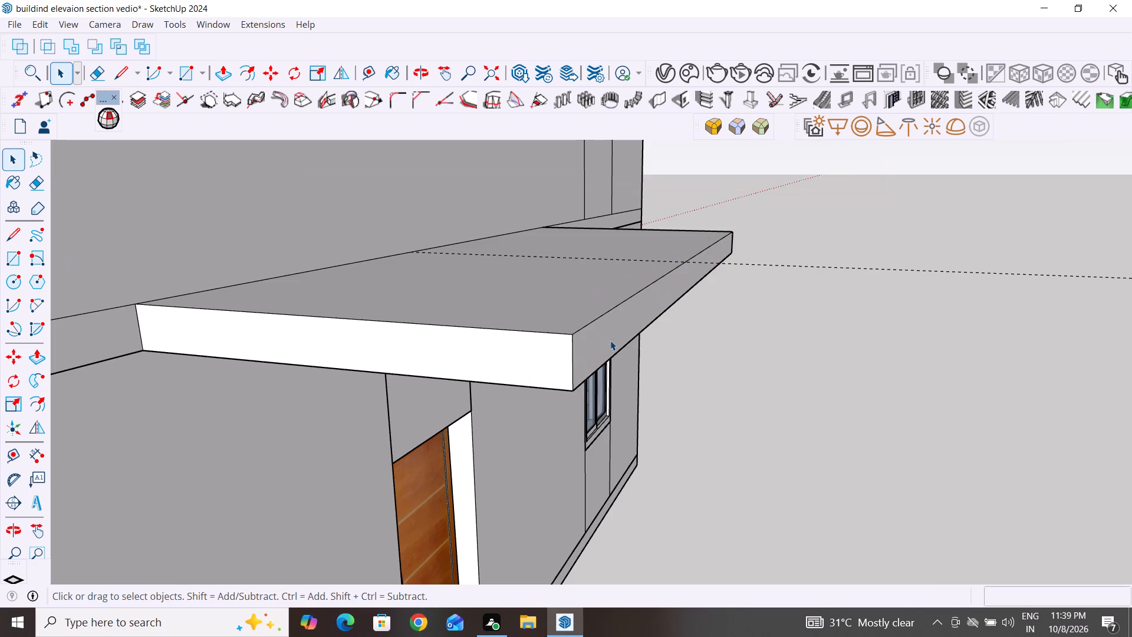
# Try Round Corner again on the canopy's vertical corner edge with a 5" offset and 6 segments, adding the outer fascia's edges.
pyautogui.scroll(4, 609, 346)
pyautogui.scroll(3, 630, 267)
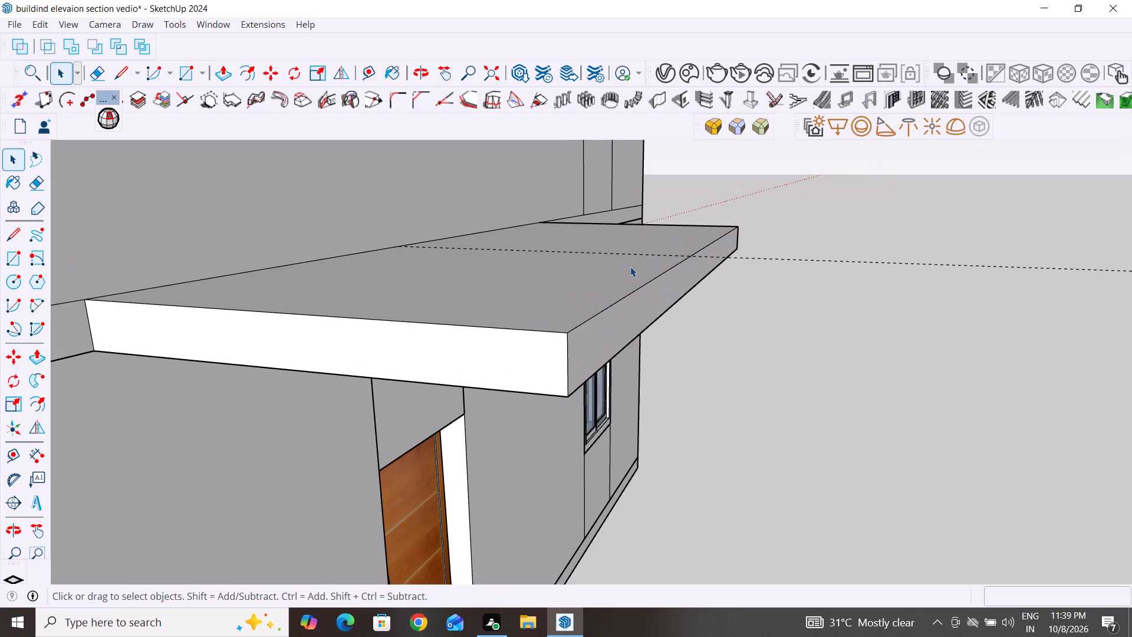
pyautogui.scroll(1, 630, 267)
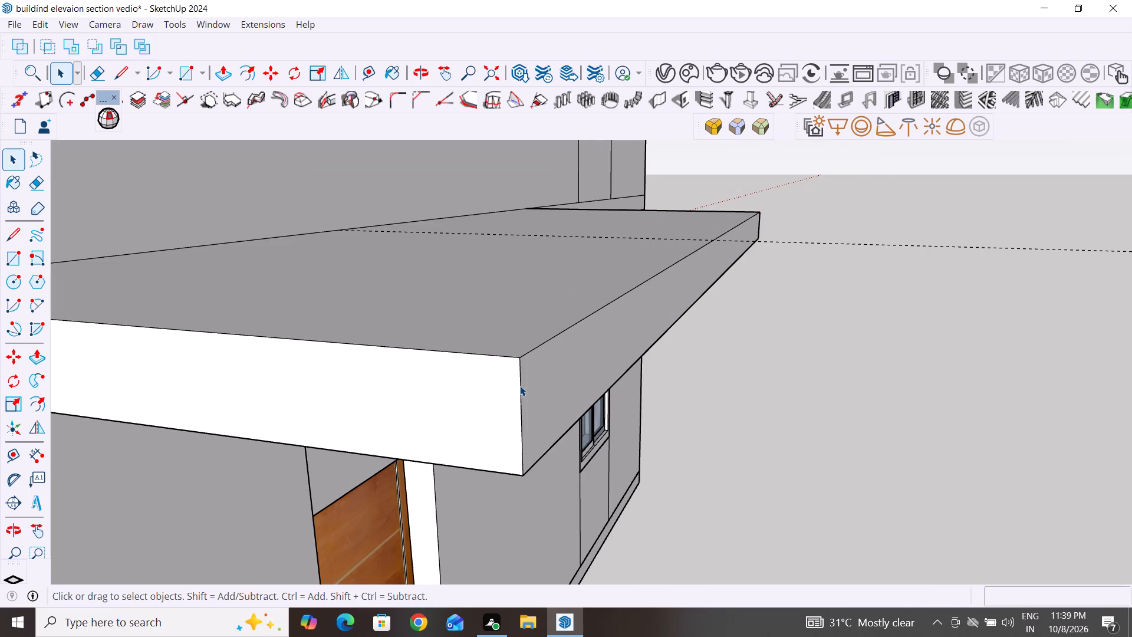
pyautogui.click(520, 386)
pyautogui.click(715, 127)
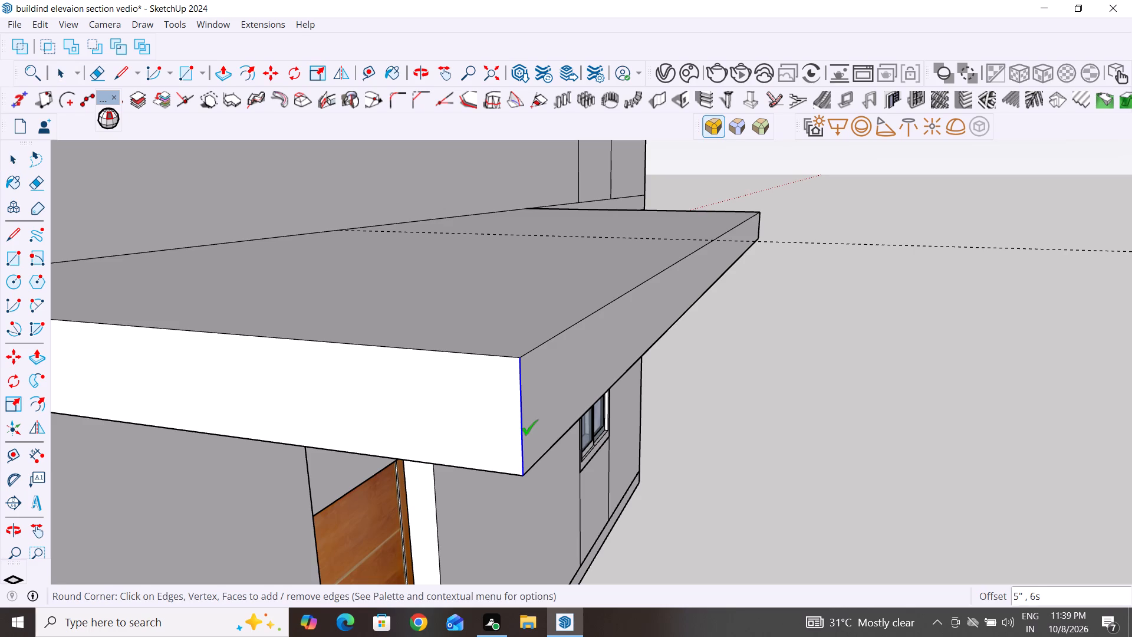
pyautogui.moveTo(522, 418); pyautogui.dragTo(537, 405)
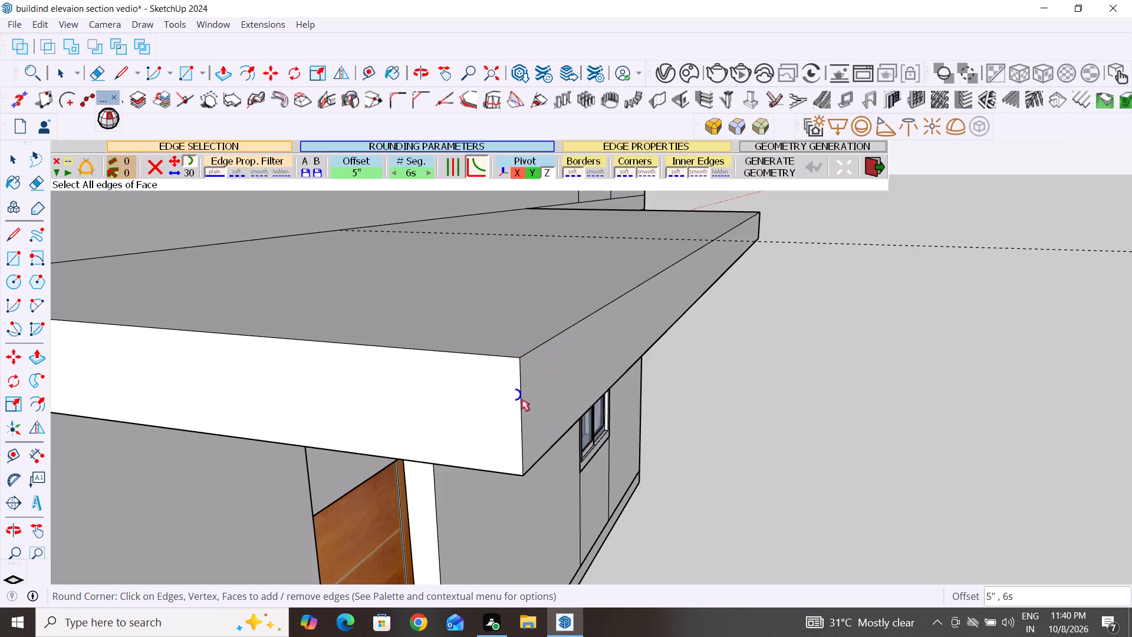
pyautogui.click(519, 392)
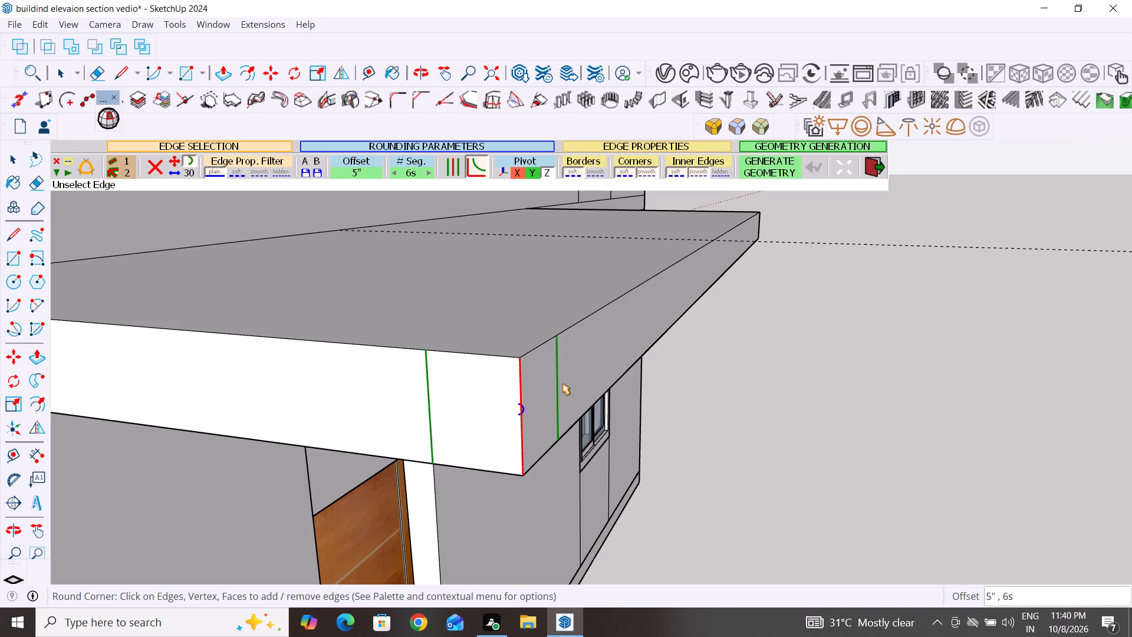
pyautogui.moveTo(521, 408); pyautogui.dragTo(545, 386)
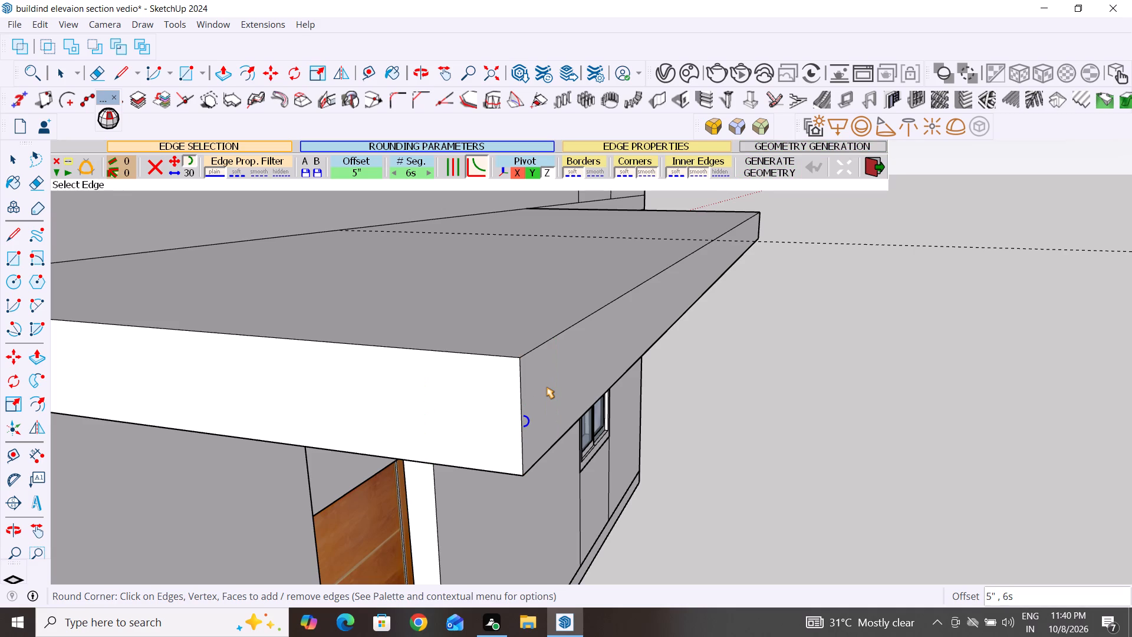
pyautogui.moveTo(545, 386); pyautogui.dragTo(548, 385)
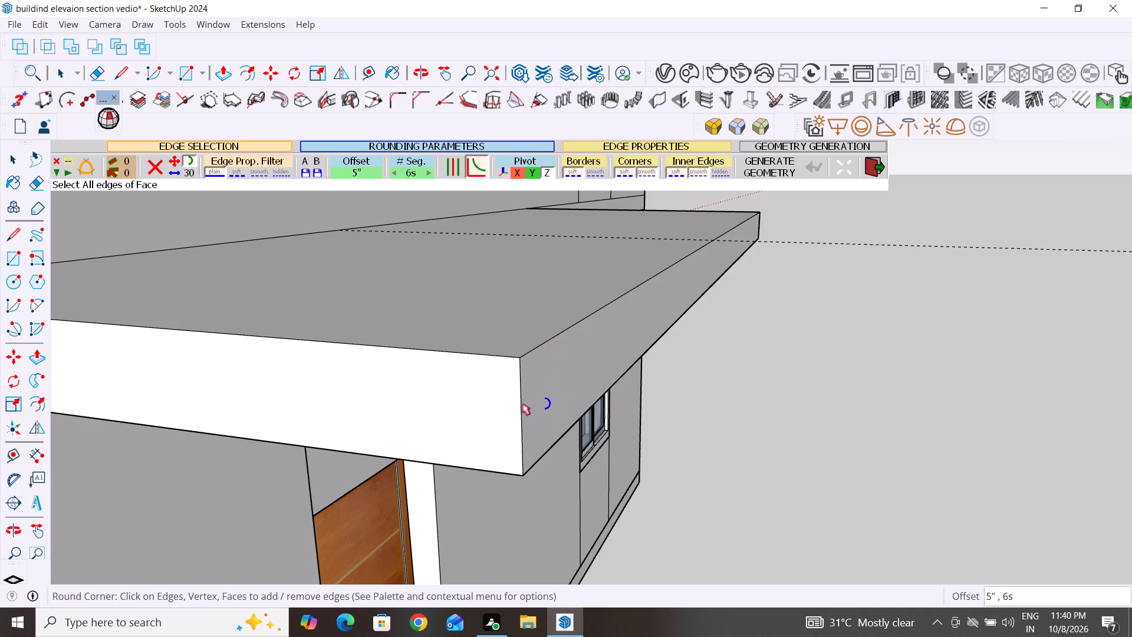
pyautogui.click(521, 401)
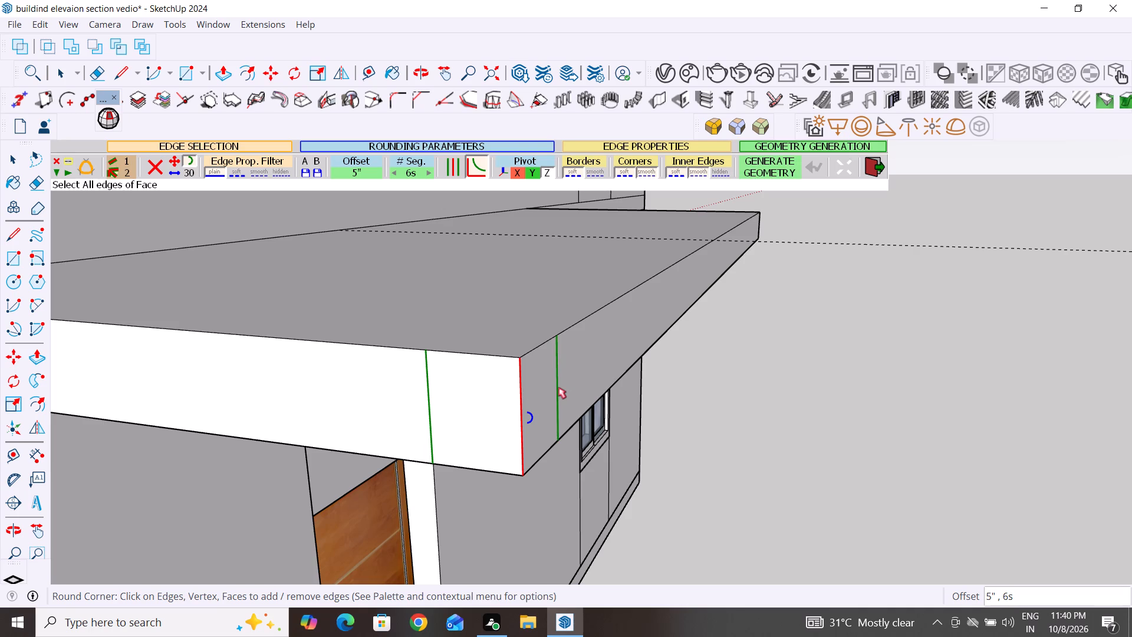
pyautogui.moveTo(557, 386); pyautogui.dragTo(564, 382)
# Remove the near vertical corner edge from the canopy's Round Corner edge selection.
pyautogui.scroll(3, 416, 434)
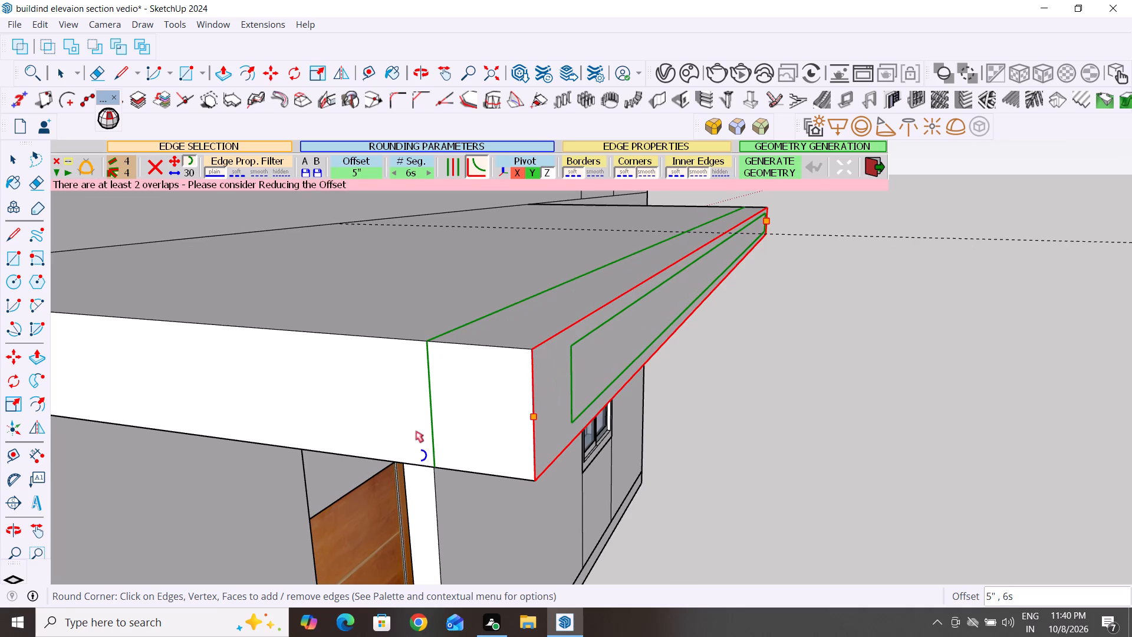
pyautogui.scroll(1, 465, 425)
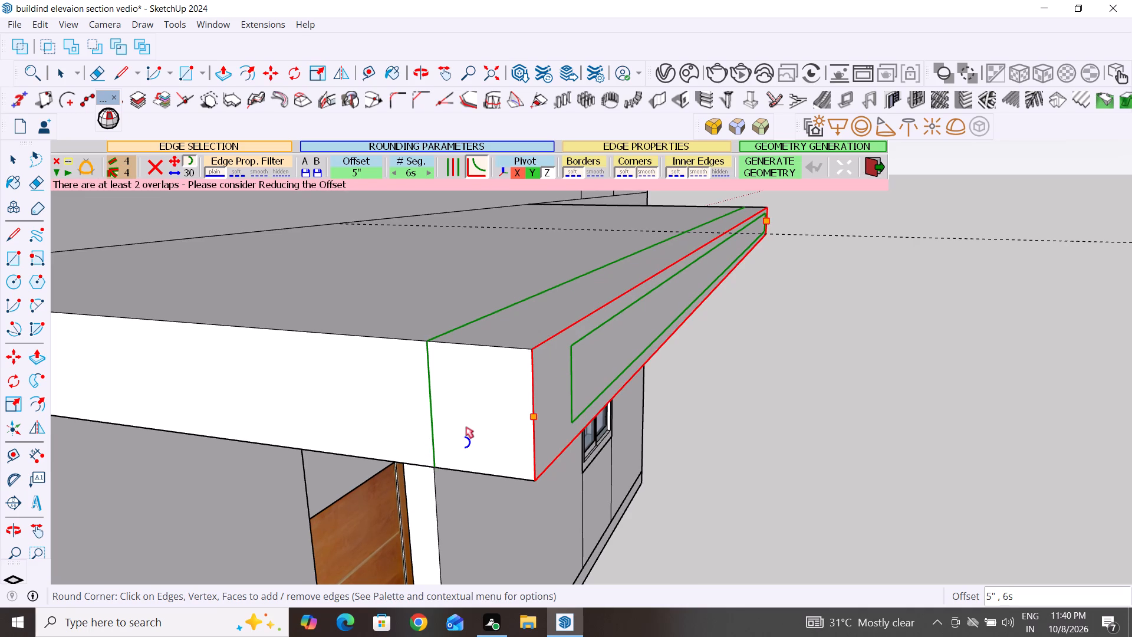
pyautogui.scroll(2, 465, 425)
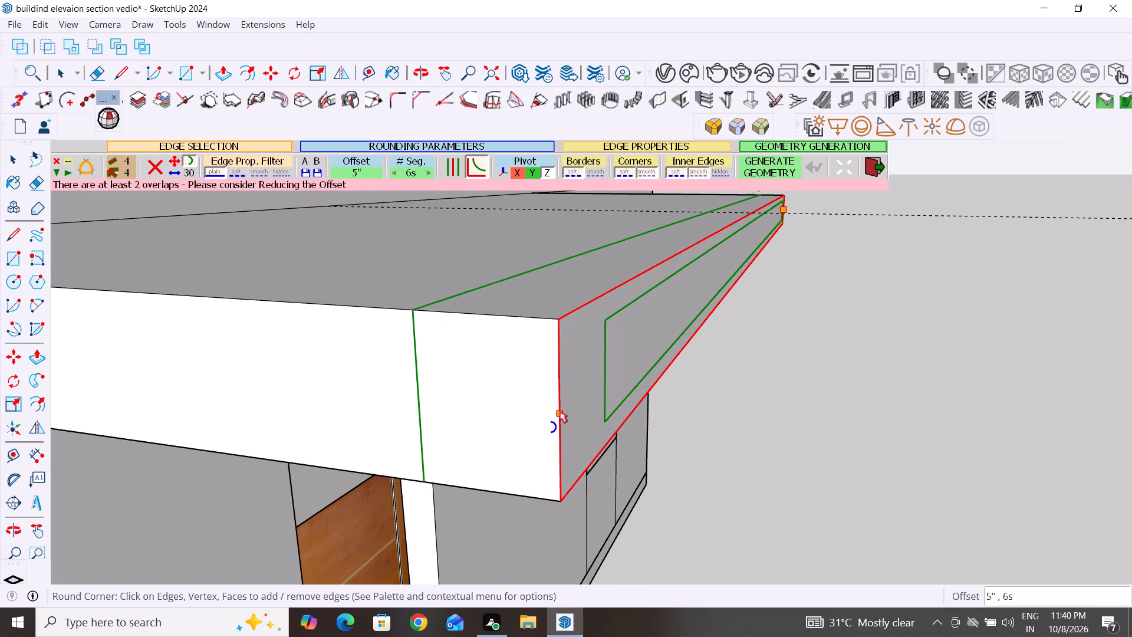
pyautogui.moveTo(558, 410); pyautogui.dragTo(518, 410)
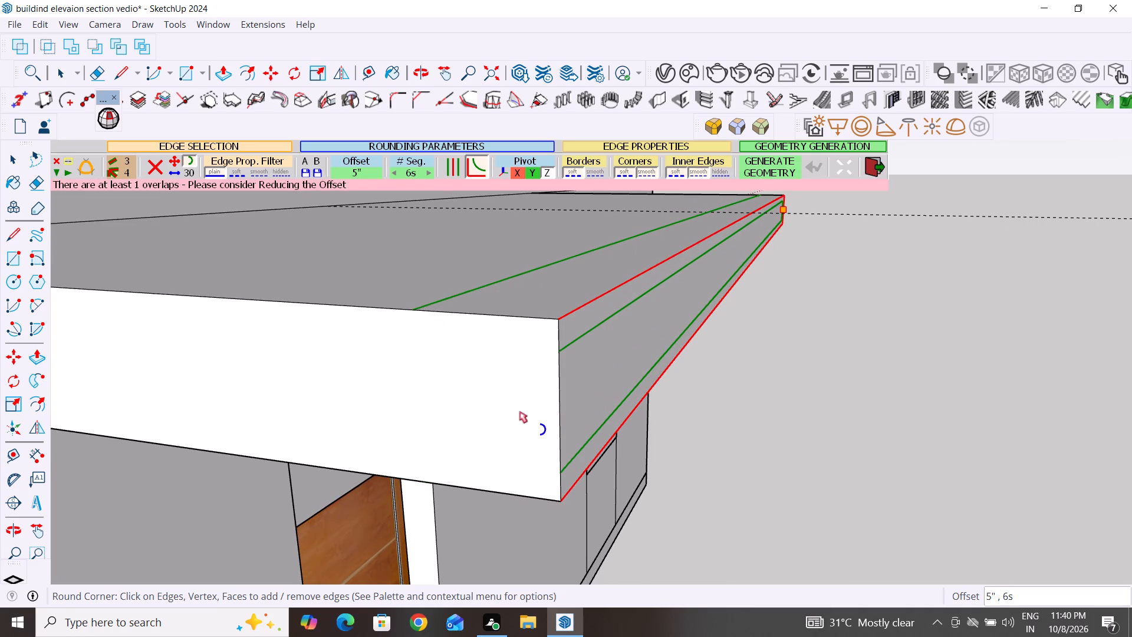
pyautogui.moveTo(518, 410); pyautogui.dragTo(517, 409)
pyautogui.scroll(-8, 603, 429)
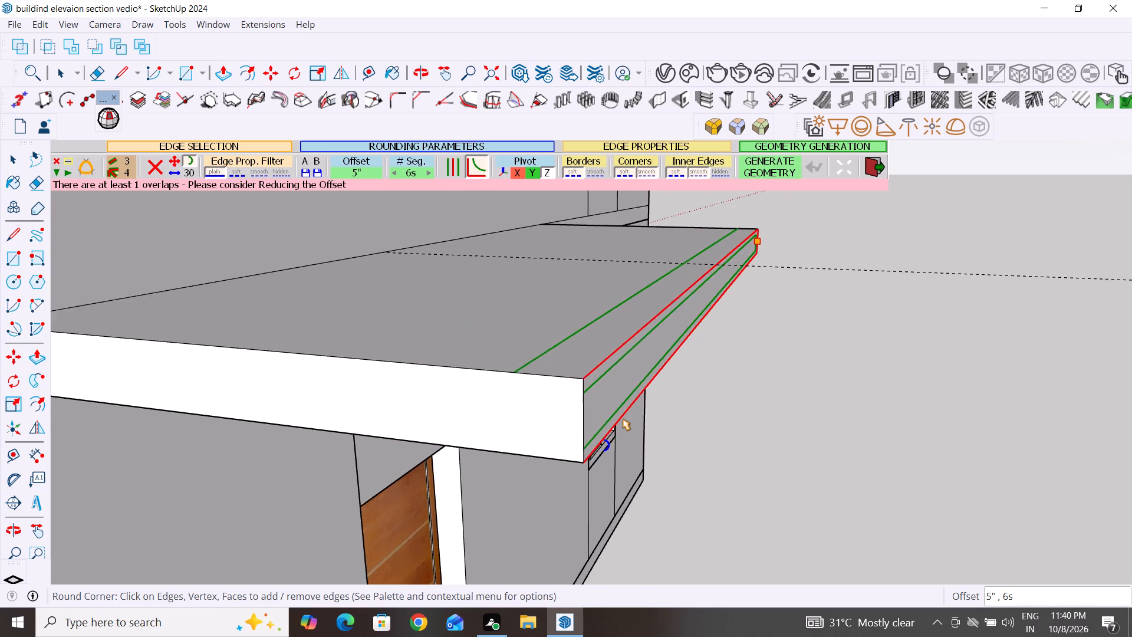
# Undo the explode of the first-floor slab group and abandon the pending canopy rounding.
pyautogui.hotkey('ctrl', 'z')
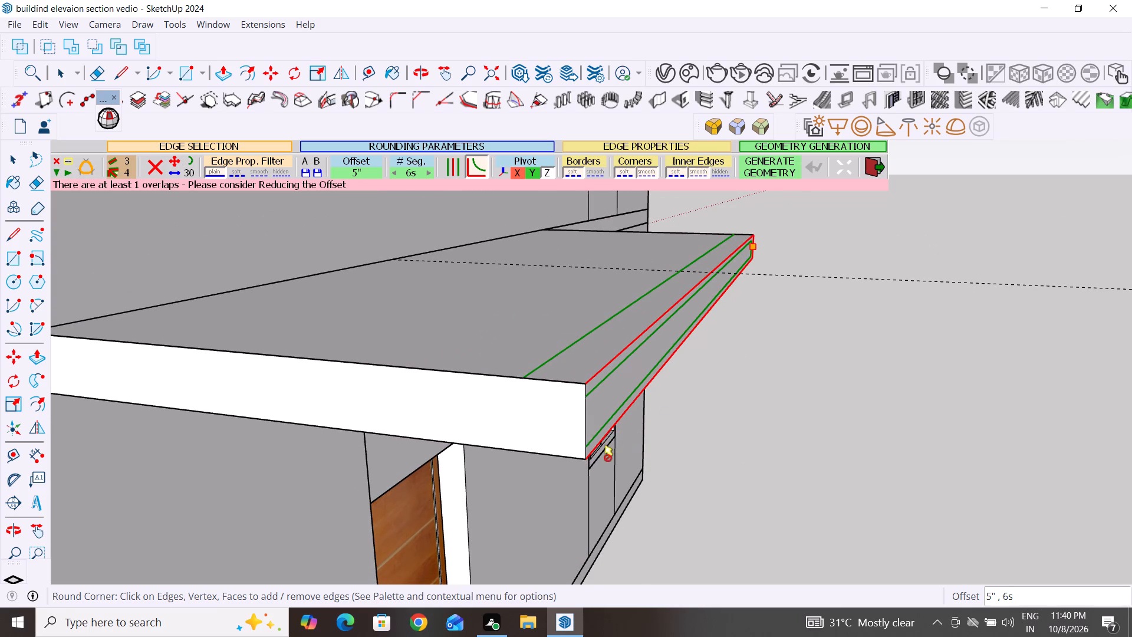
pyautogui.click(19, 162)
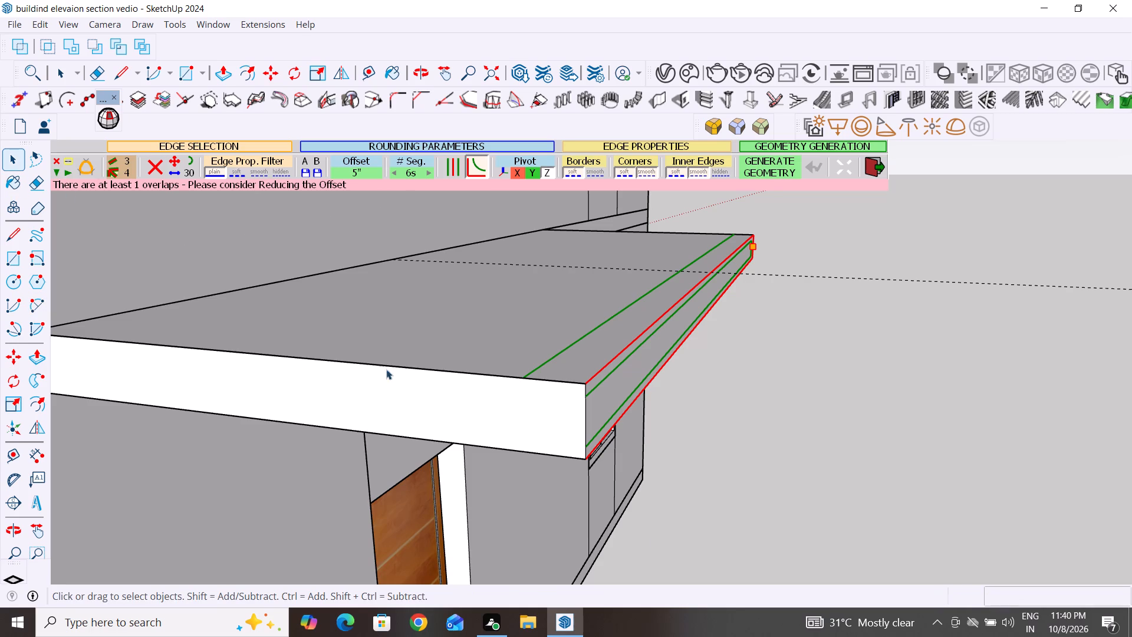
pyautogui.click(730, 436)
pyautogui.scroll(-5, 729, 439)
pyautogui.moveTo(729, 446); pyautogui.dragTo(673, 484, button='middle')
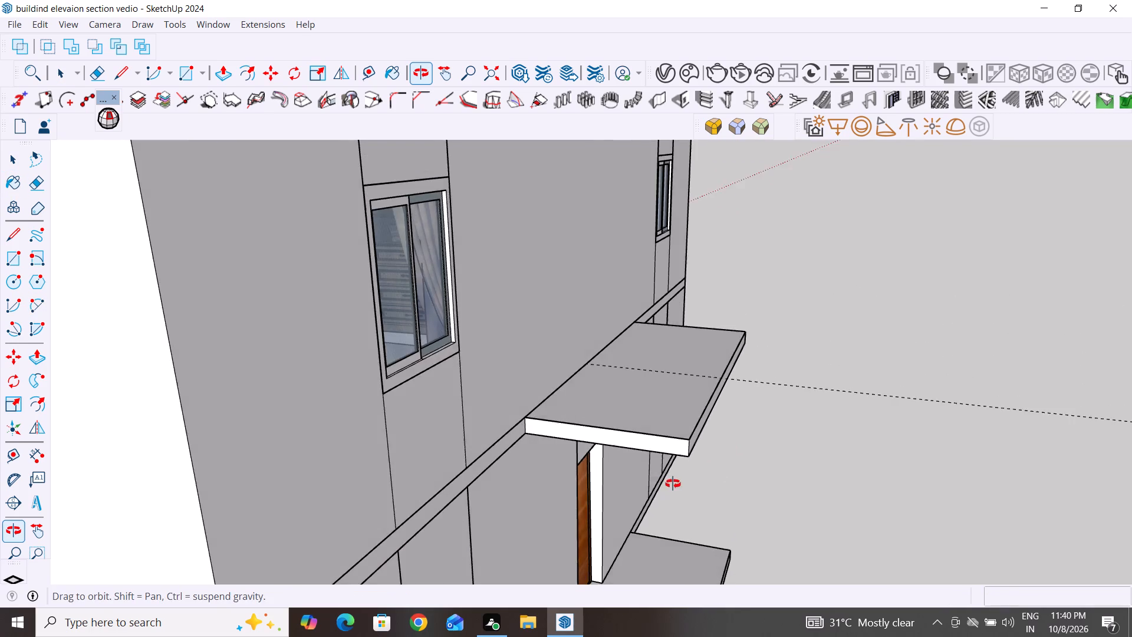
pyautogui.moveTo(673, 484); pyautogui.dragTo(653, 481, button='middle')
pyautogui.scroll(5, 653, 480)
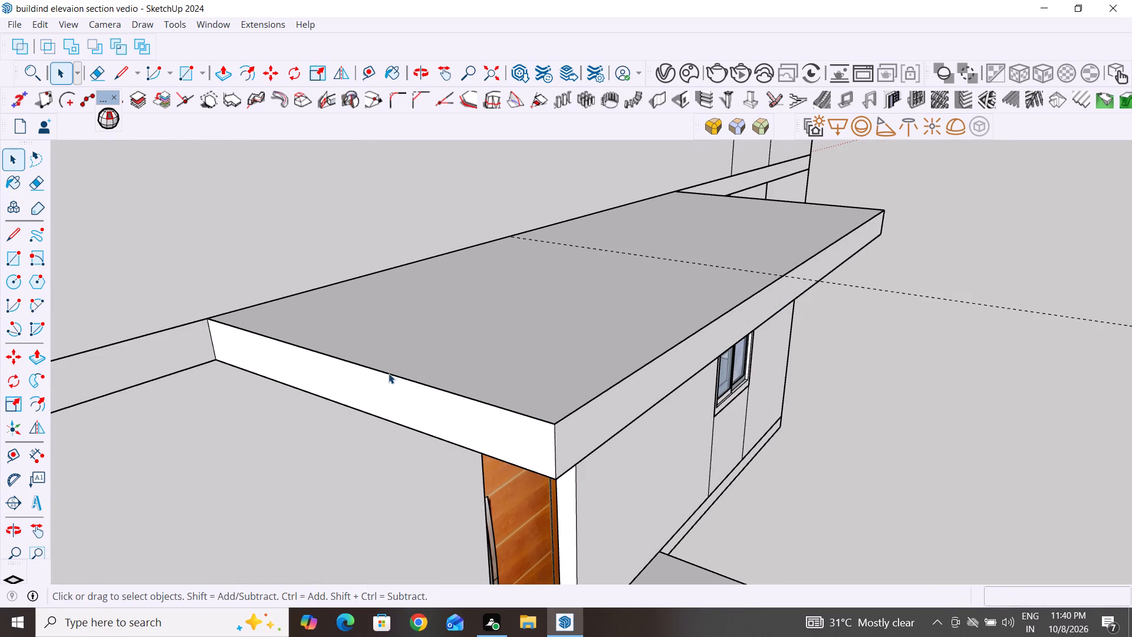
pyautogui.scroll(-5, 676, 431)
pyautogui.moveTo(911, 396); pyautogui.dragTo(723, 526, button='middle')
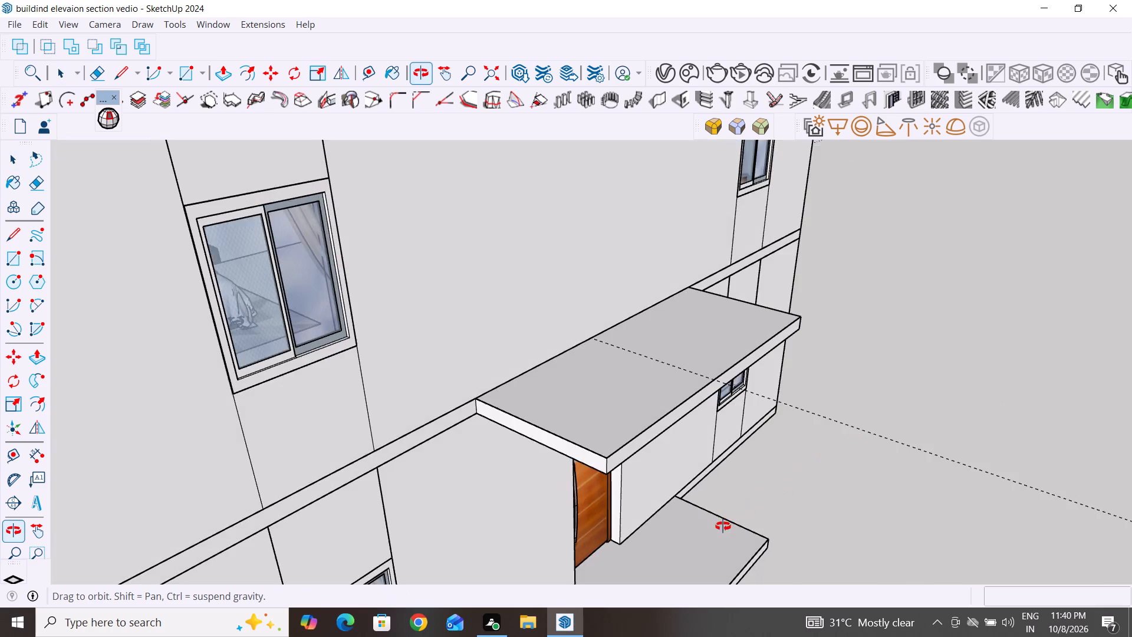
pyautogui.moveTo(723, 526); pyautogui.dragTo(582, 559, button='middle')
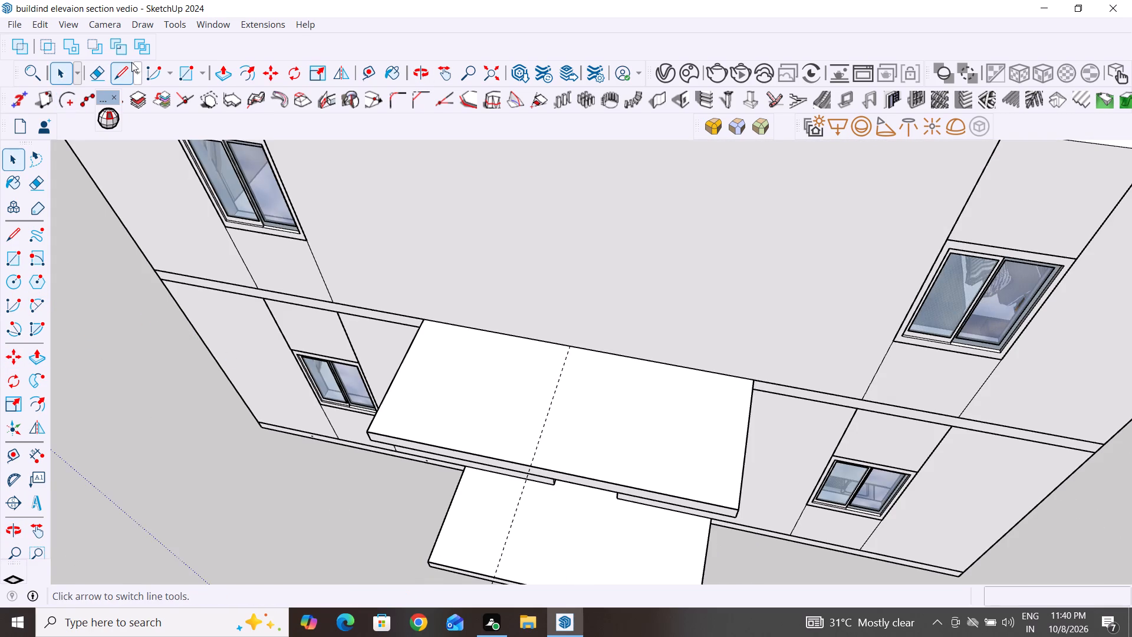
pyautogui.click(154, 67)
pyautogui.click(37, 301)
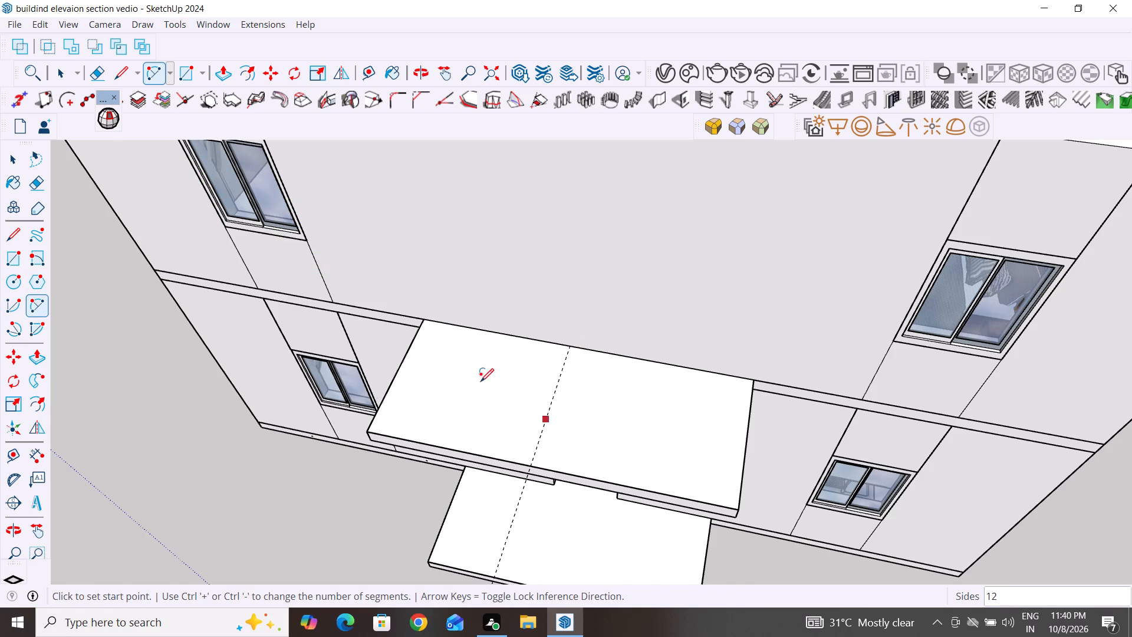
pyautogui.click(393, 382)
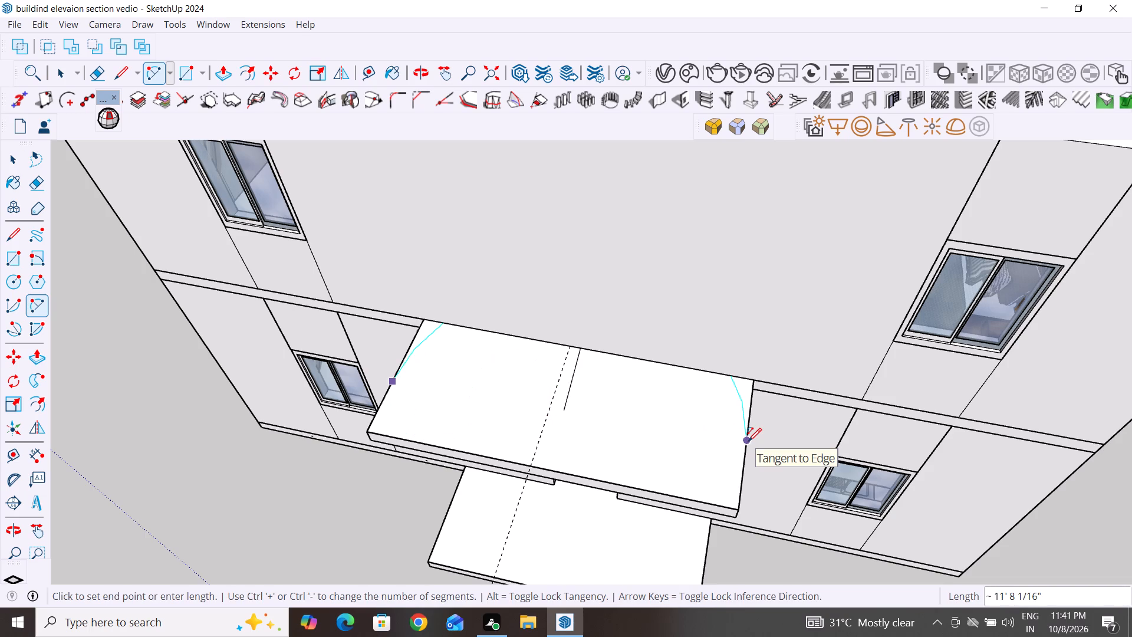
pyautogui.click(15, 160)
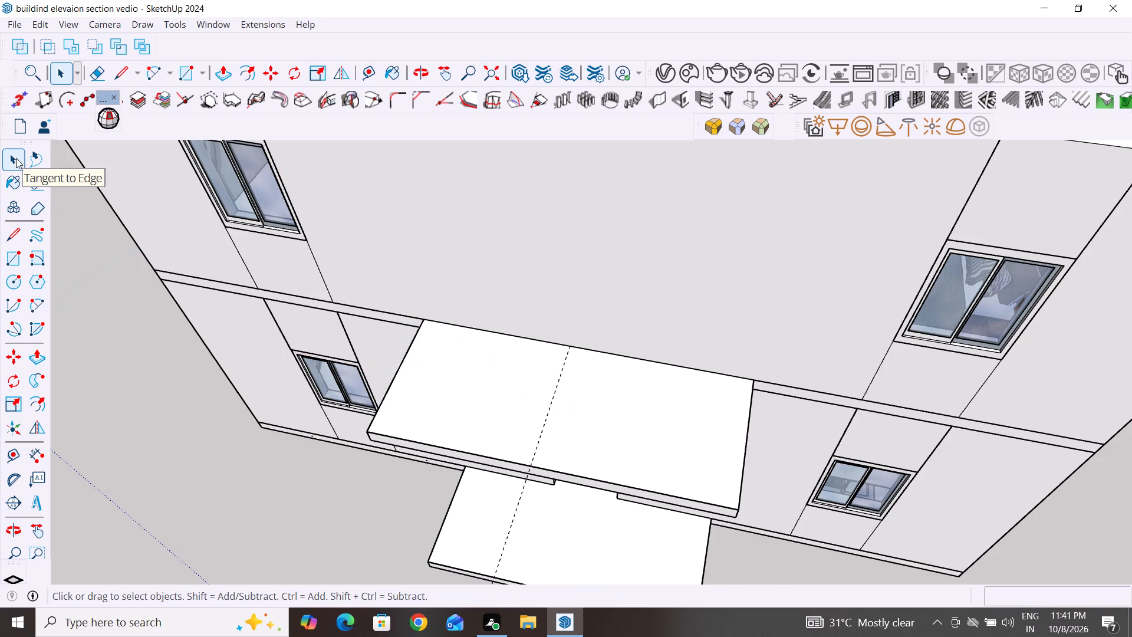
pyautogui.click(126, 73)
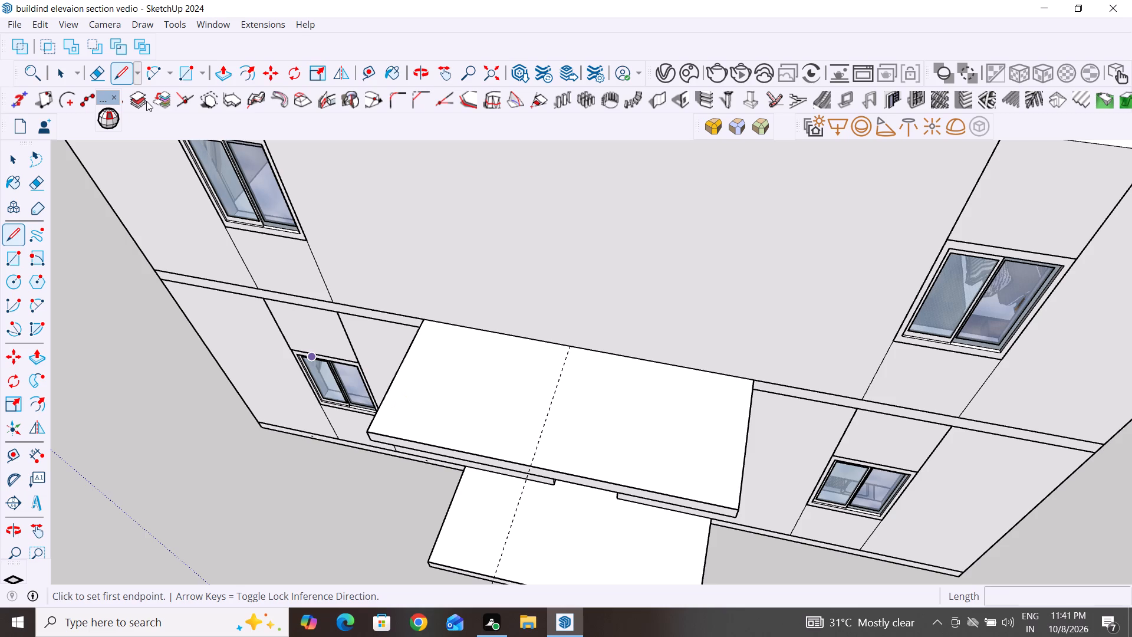
# Place a guide line across the entrance canopy's top, parallel to its front edge and about 11" back from it.
pyautogui.click(18, 451)
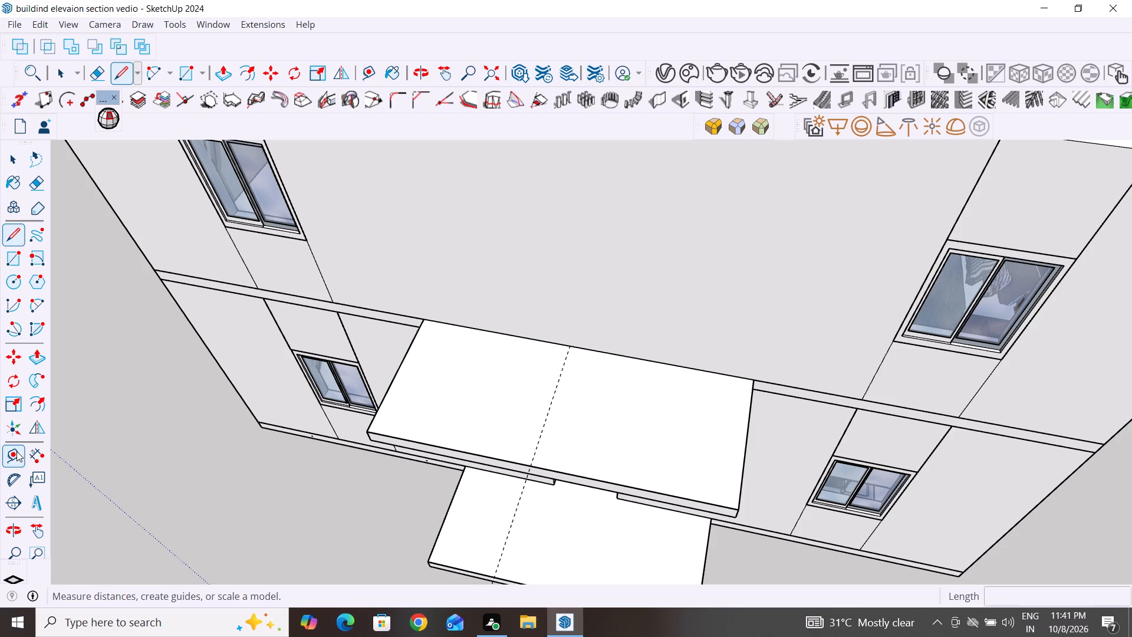
pyautogui.click(522, 461)
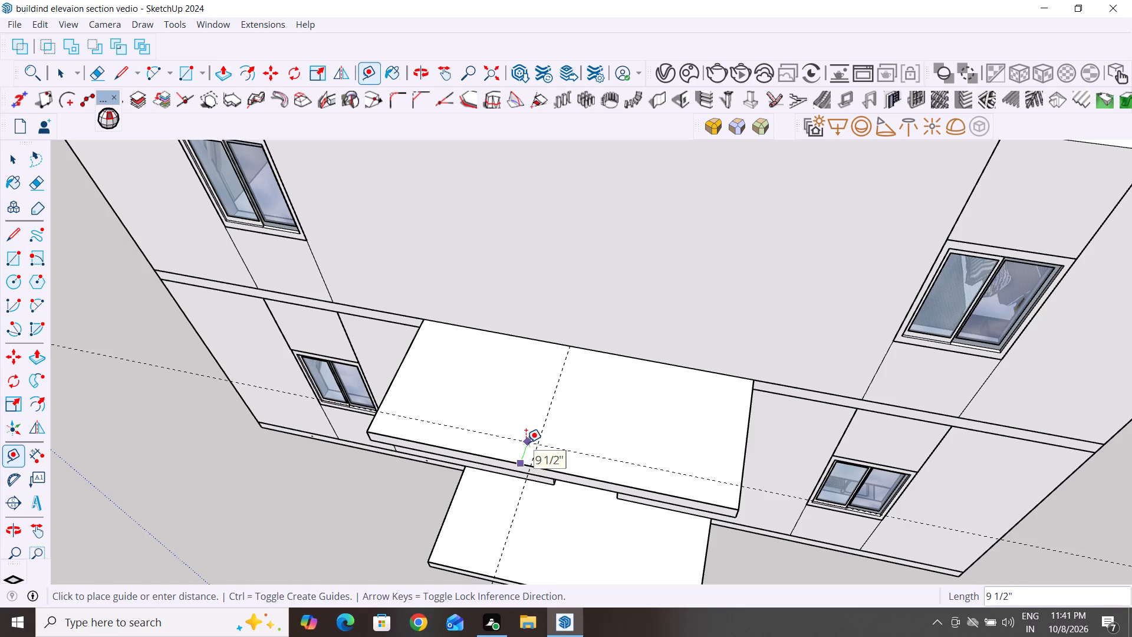
pyautogui.click(529, 439)
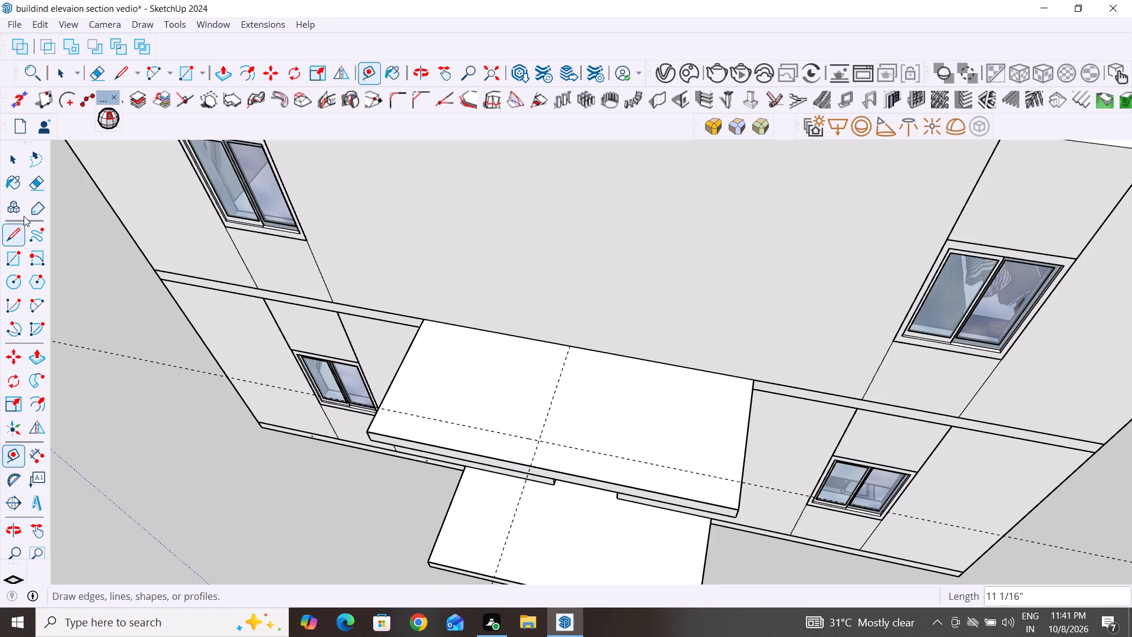
pyautogui.click(12, 151)
pyautogui.click(110, 482)
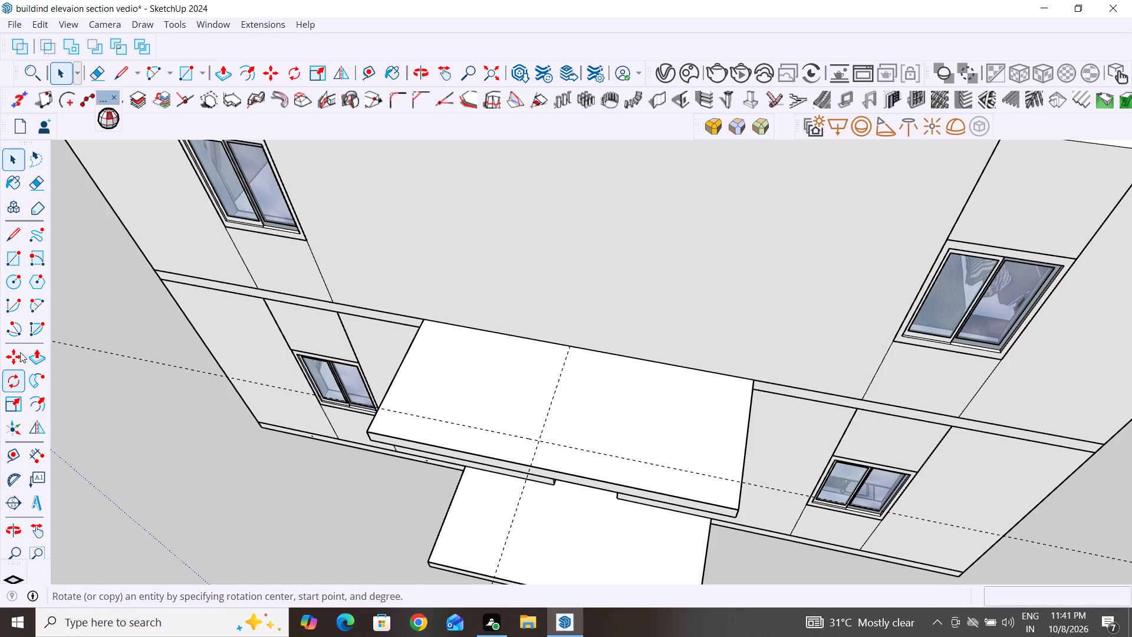
# Draw a two-point arc on the canopy's top, spanning 11' 8" between the guide's intersections with the two side edges.
pyautogui.click(37, 307)
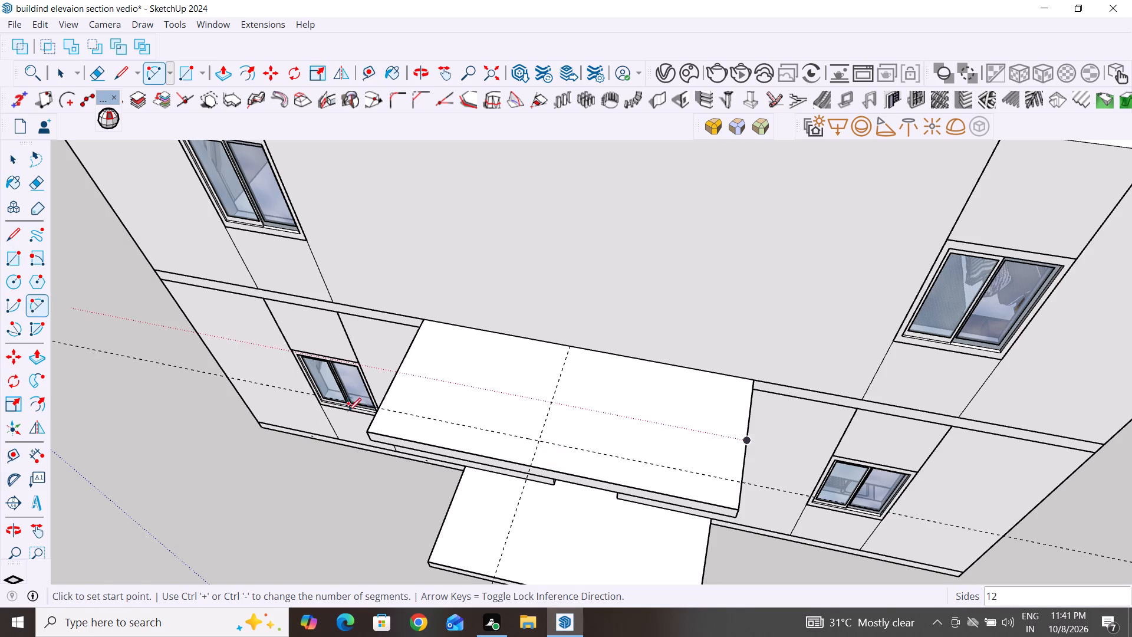
pyautogui.click(377, 410)
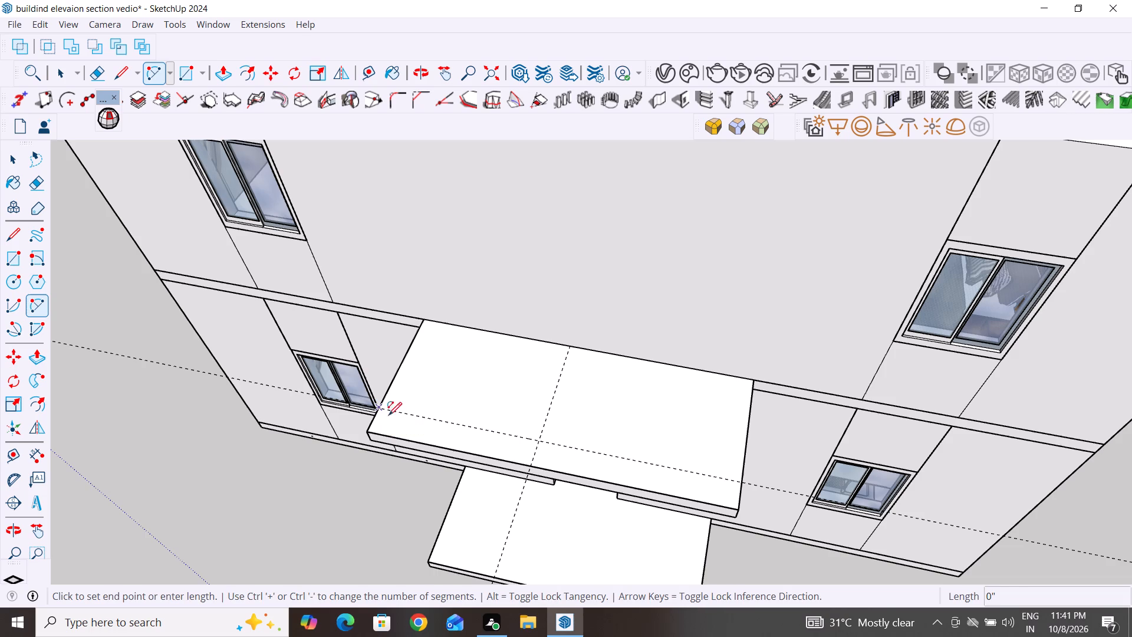
pyautogui.click(742, 484)
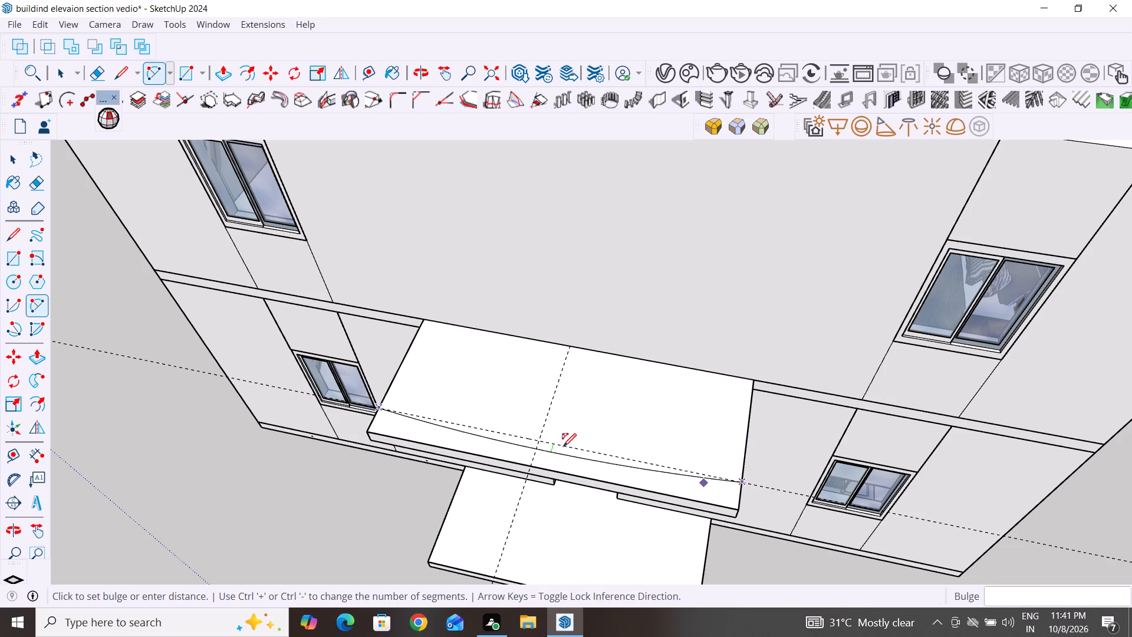
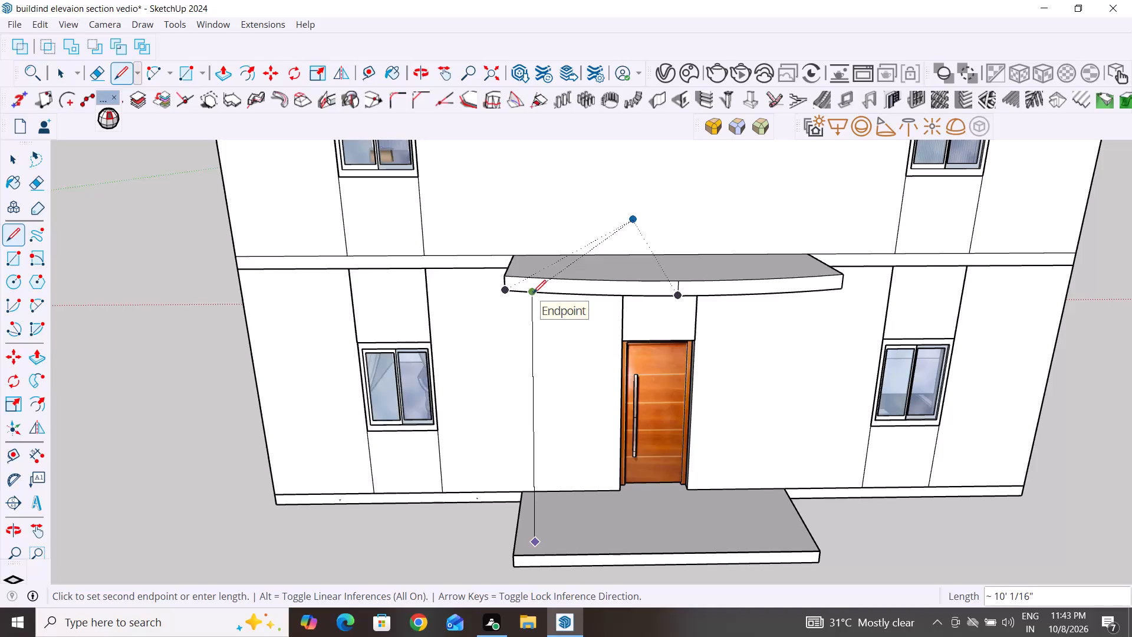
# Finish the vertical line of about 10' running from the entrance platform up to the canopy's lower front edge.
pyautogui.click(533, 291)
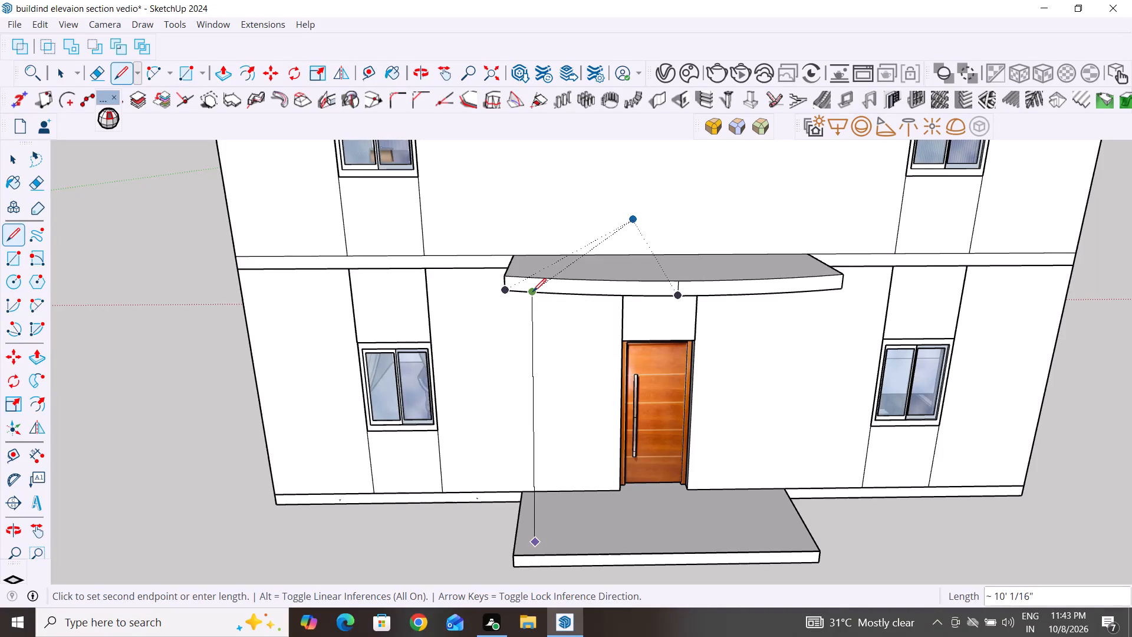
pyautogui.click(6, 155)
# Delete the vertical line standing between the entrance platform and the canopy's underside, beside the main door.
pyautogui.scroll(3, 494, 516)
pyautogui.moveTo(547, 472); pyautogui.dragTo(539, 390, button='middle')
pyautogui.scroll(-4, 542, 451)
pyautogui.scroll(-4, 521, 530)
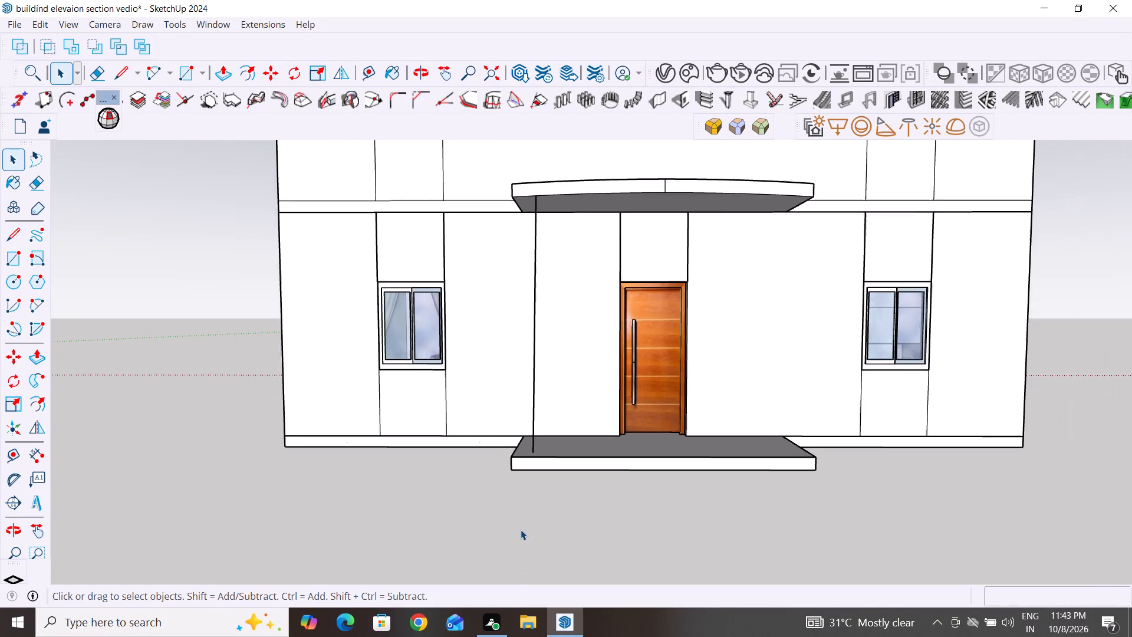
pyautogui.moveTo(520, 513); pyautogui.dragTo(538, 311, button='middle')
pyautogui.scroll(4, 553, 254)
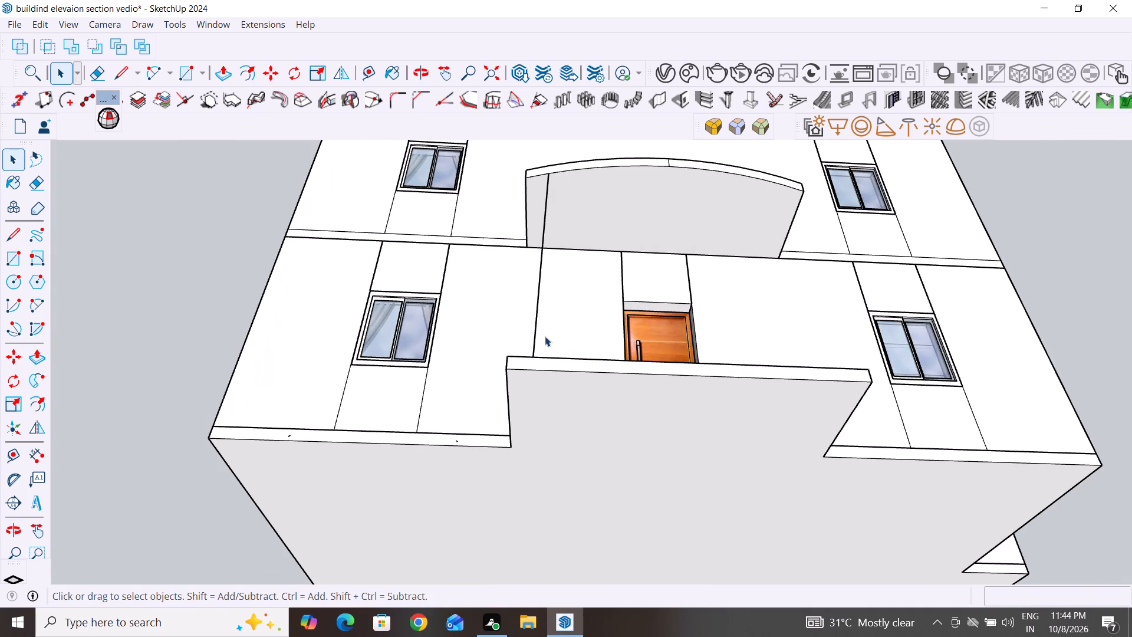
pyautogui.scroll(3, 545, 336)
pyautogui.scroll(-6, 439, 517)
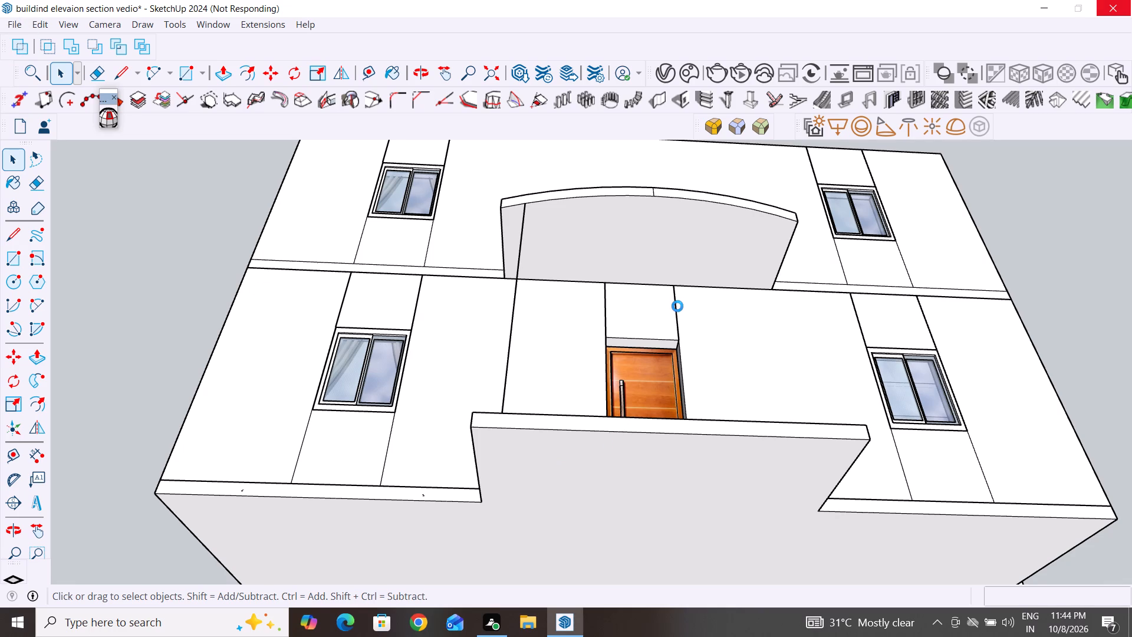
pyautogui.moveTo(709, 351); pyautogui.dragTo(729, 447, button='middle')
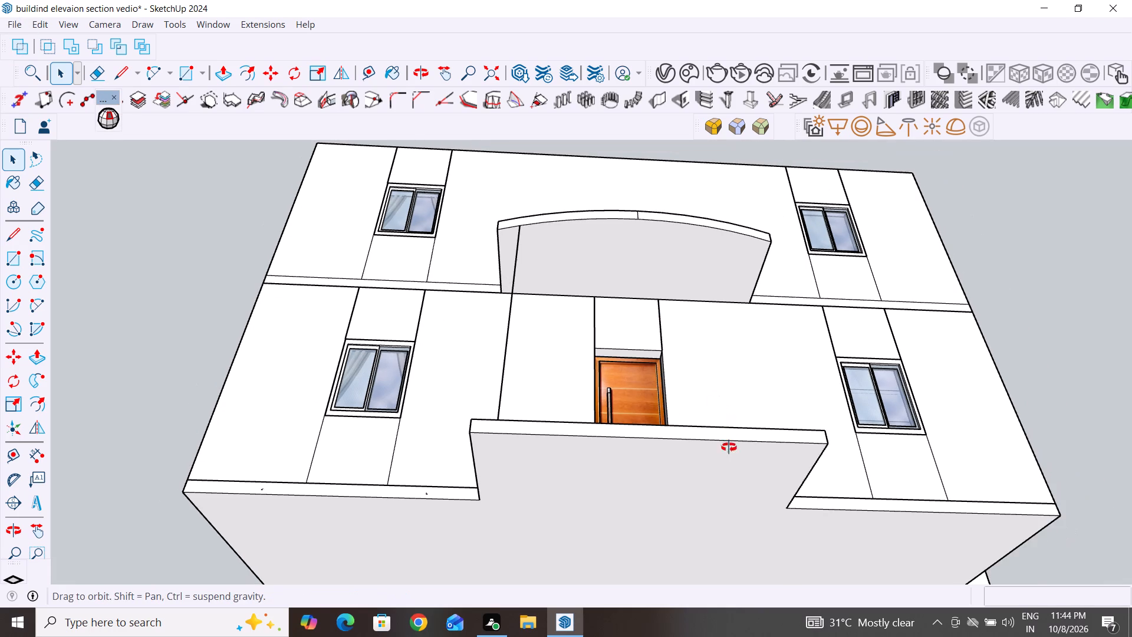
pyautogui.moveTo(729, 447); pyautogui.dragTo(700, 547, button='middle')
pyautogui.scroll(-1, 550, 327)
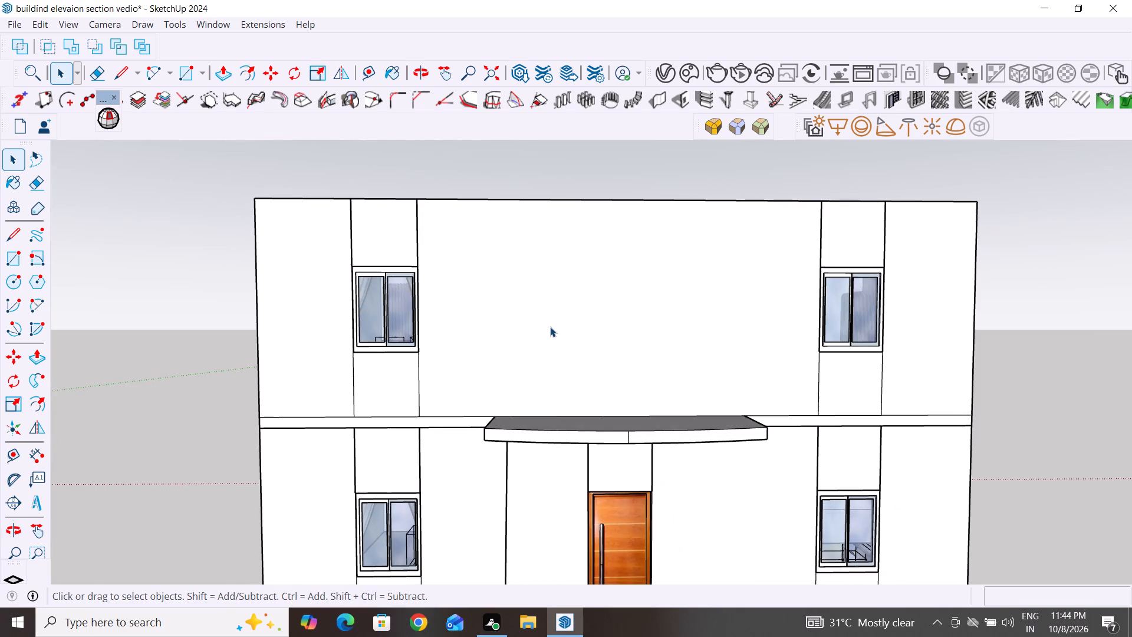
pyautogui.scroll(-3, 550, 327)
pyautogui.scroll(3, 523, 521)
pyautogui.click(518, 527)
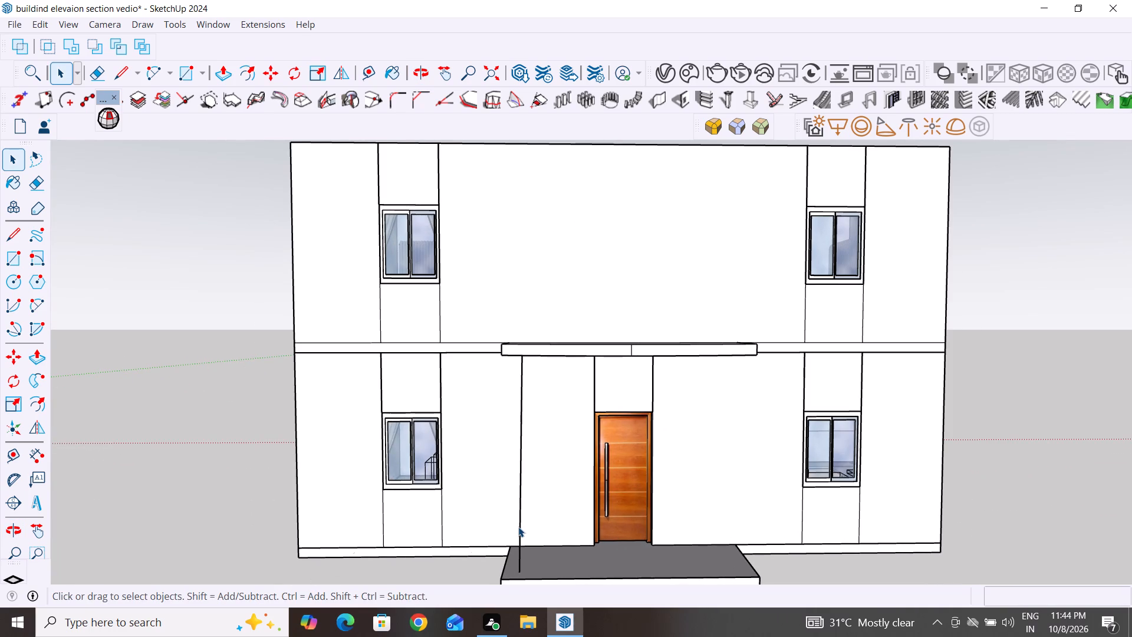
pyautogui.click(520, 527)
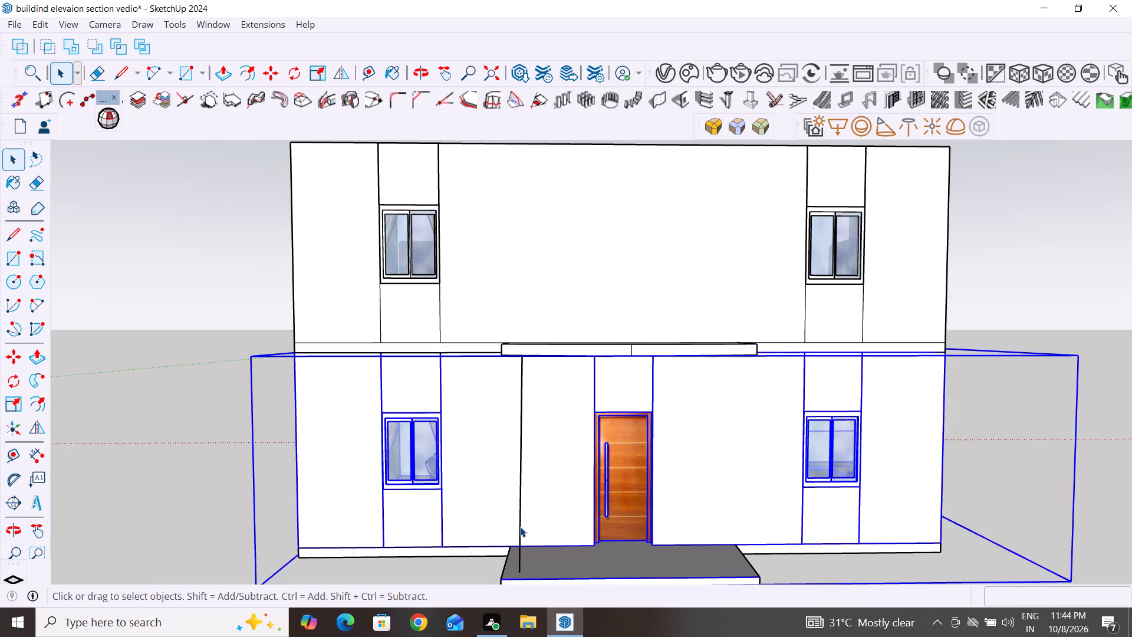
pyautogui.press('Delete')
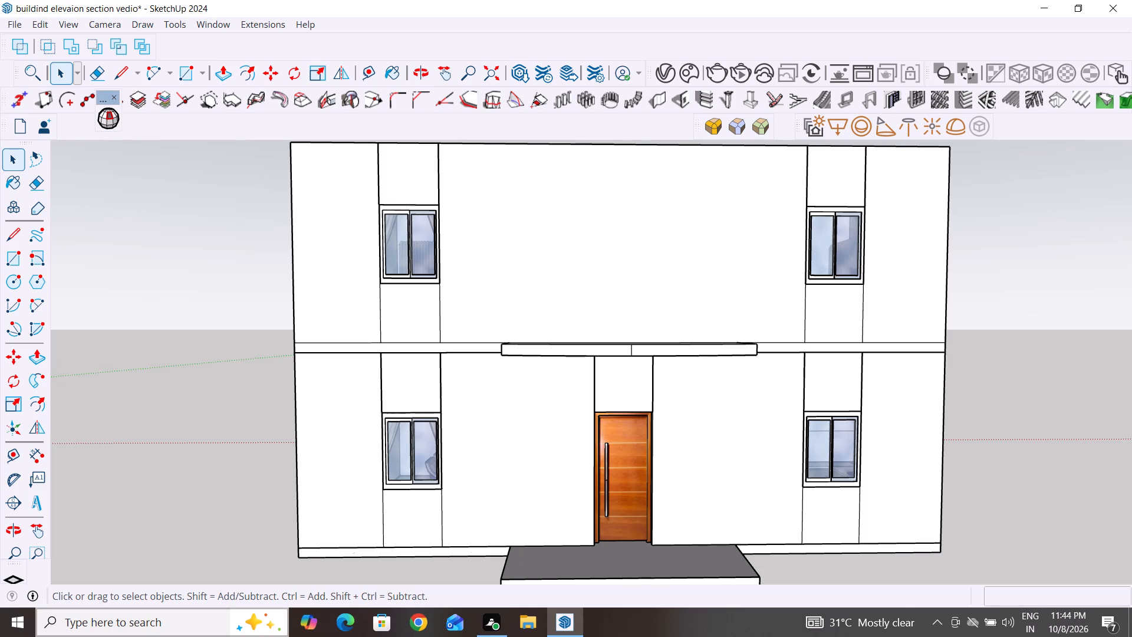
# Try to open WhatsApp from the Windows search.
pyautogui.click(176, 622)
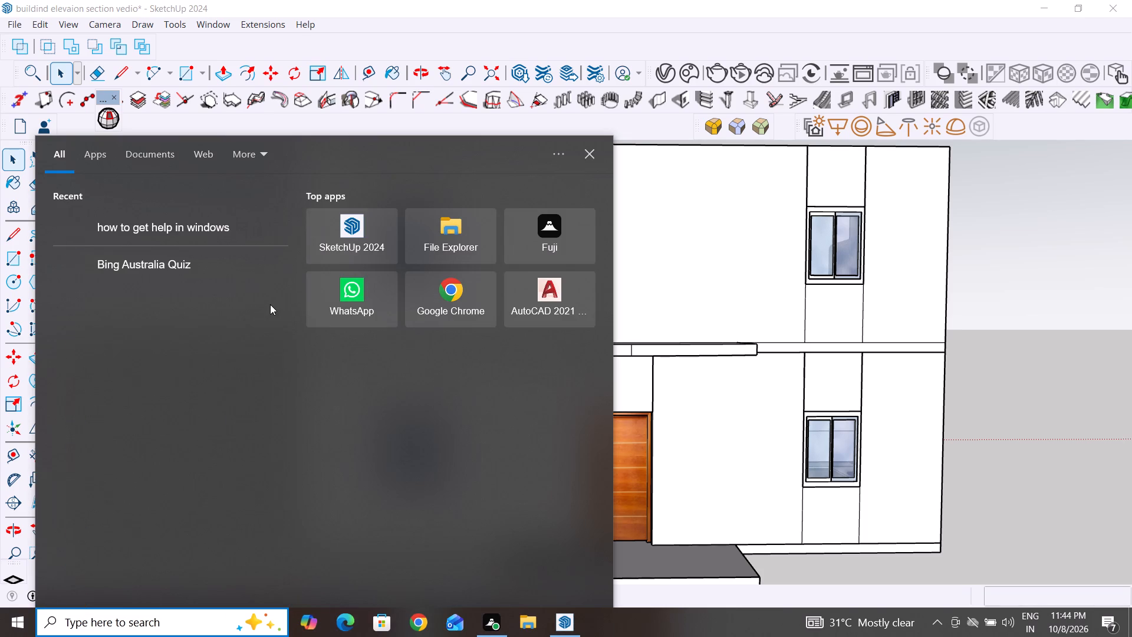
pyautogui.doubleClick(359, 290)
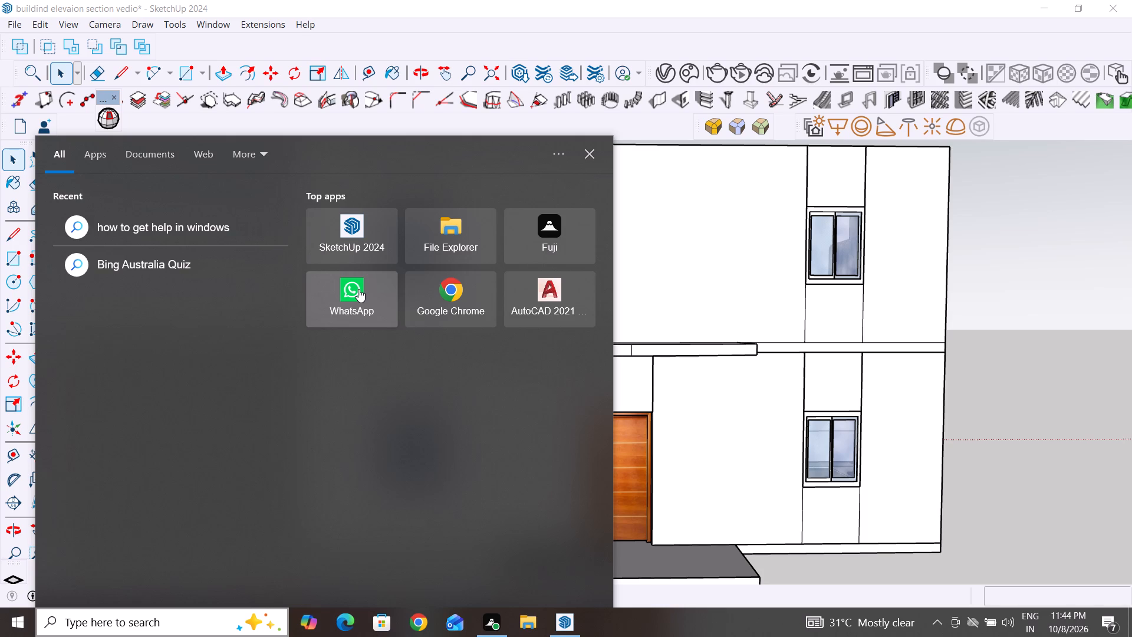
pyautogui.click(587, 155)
# Shrink the model window to uncover the desktop and open the SKETCH UP REFARENCDE folder in Downloads using File Explorer.
pyautogui.click(1080, 13)
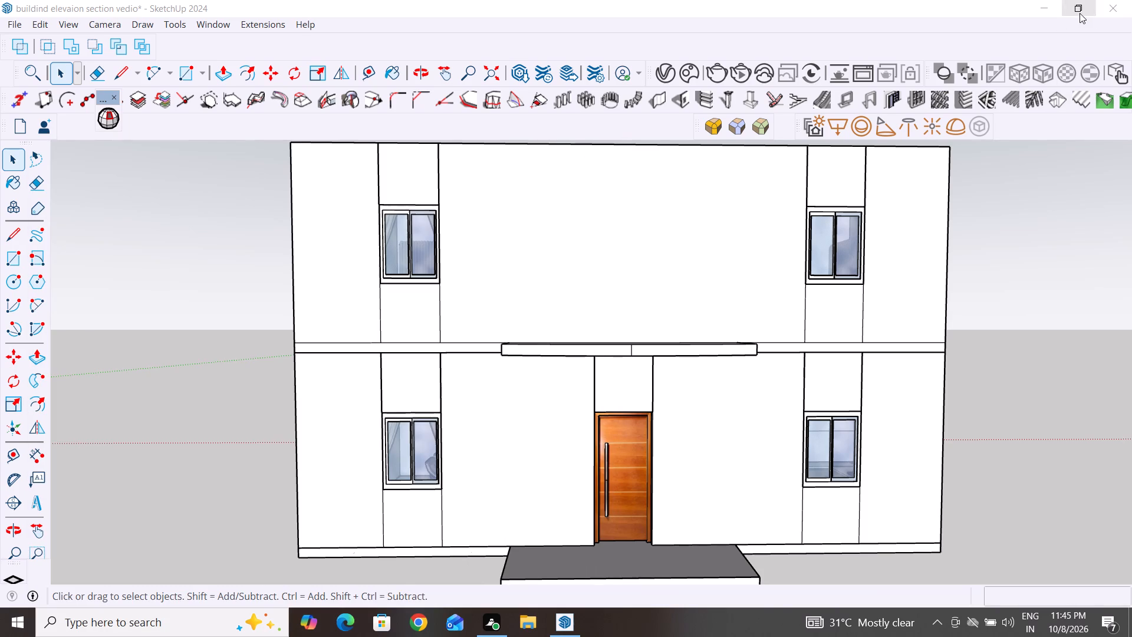
pyautogui.moveTo(523, 15); pyautogui.dragTo(791, 121)
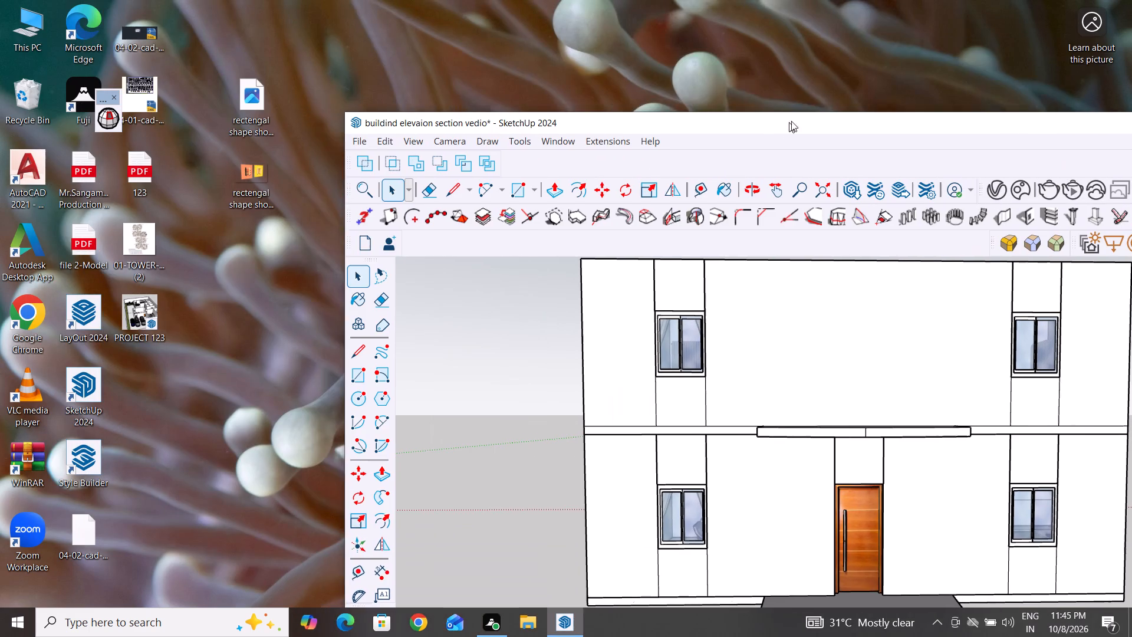
pyautogui.moveTo(791, 121); pyautogui.dragTo(758, 51)
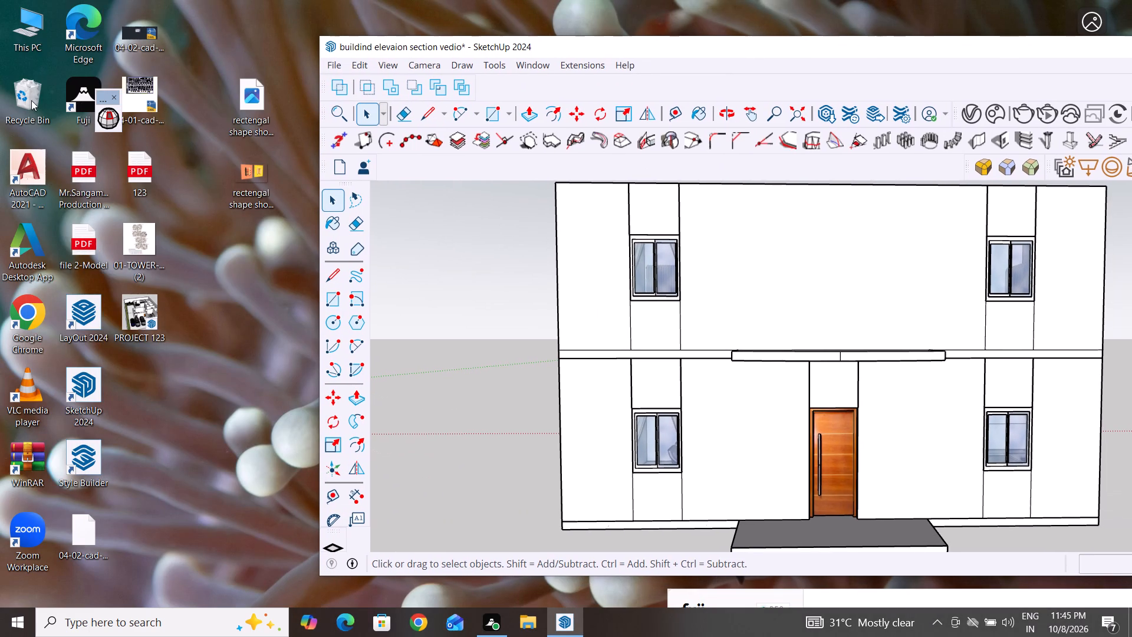
pyautogui.doubleClick(27, 32)
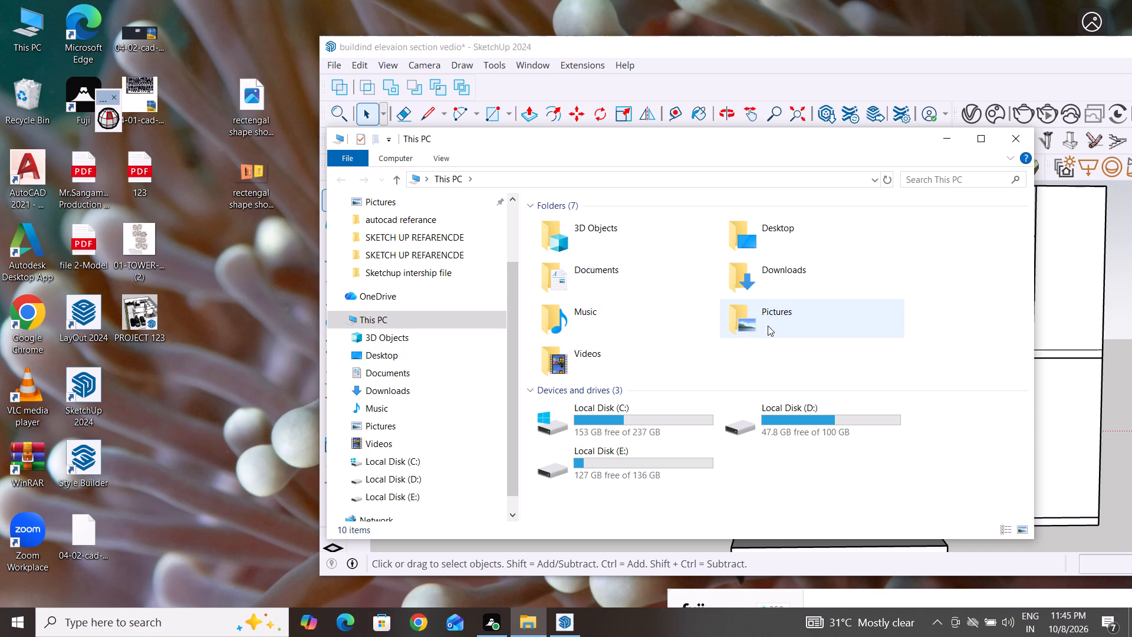
pyautogui.doubleClick(414, 234)
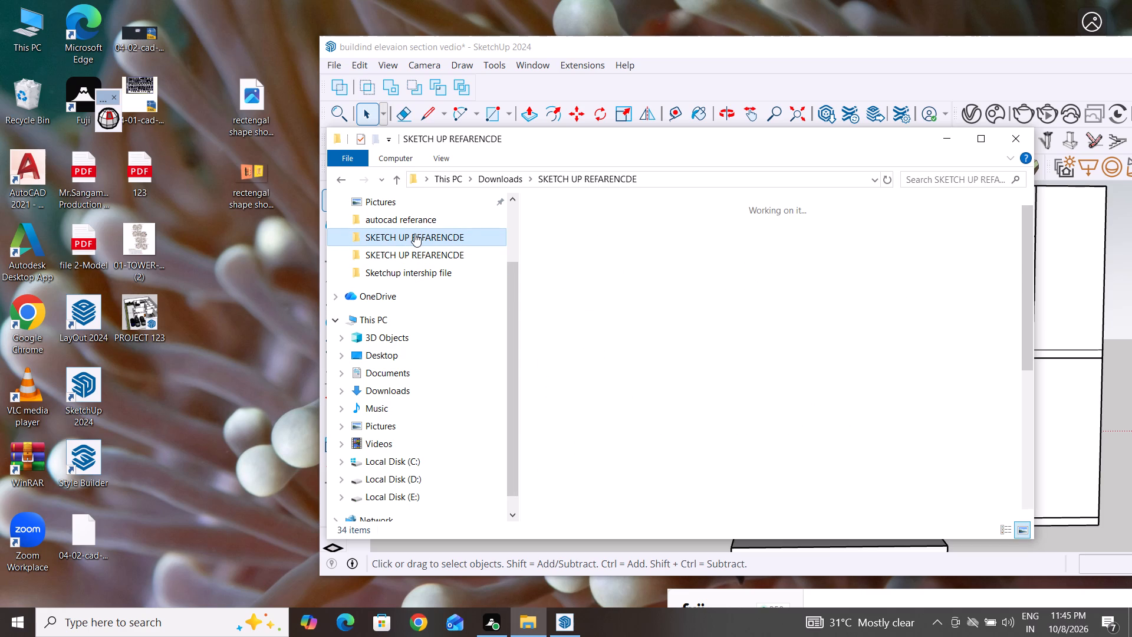
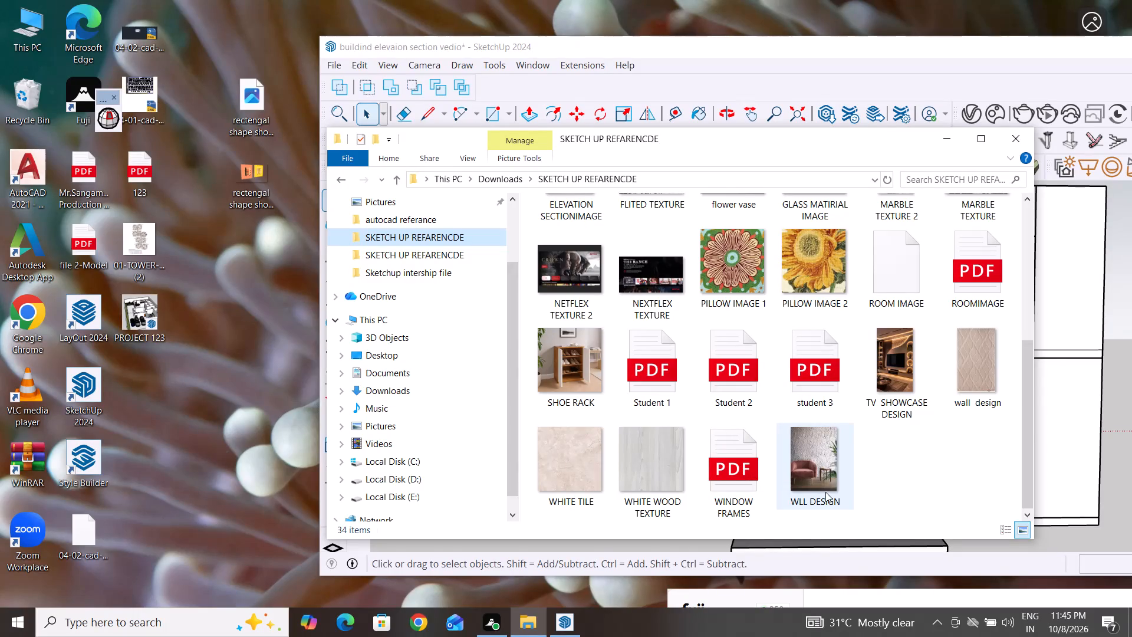
# Find and open the ELEVATION SECTIONIMAGE picture in the SKETCH UP REFARENCDE folder.
pyautogui.scroll(1, 825, 492)
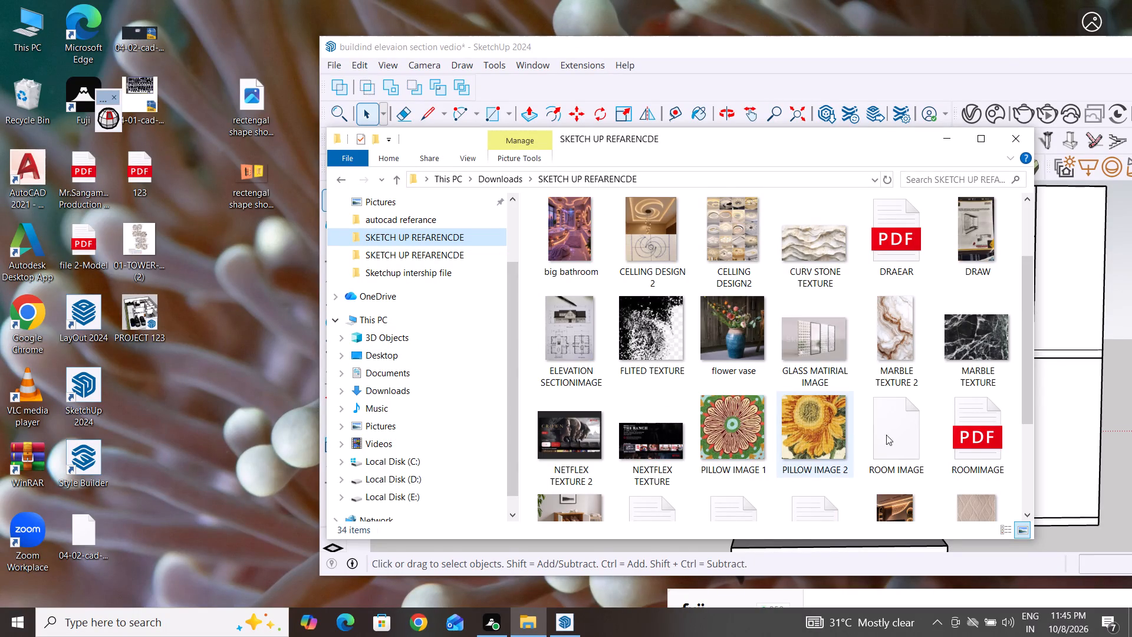
pyautogui.scroll(2, 924, 416)
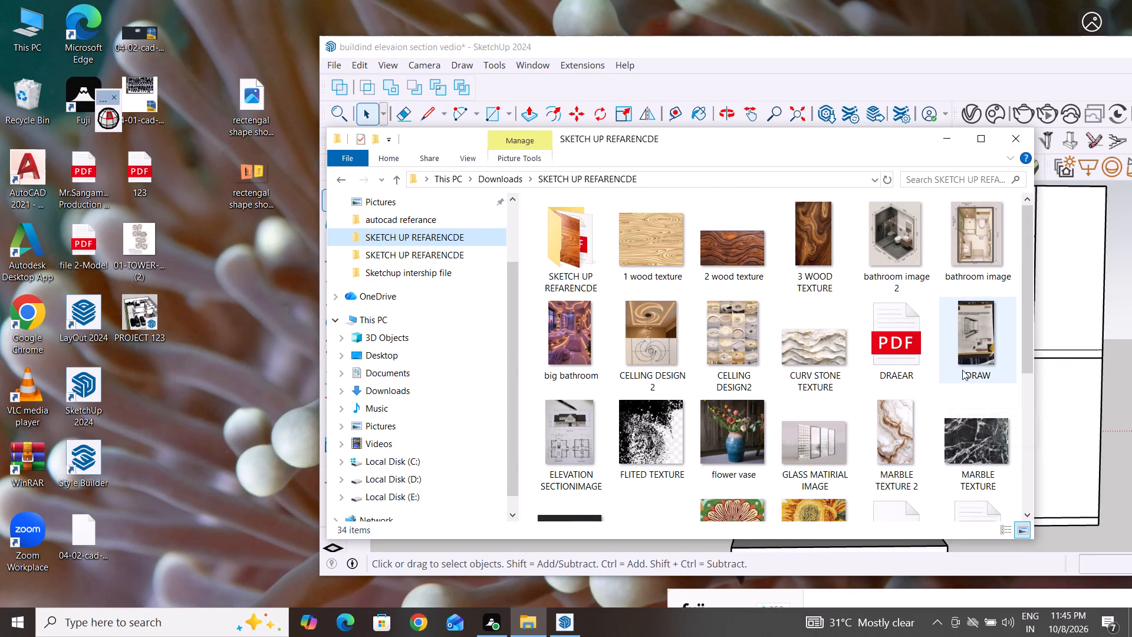
pyautogui.scroll(2, 968, 353)
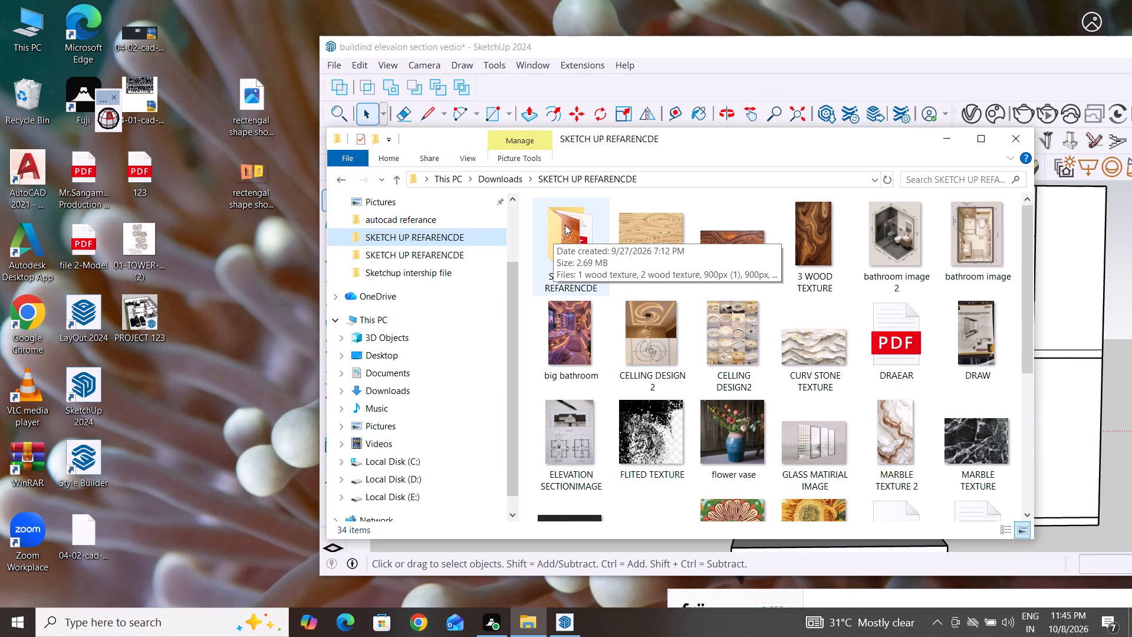
pyautogui.doubleClick(565, 225)
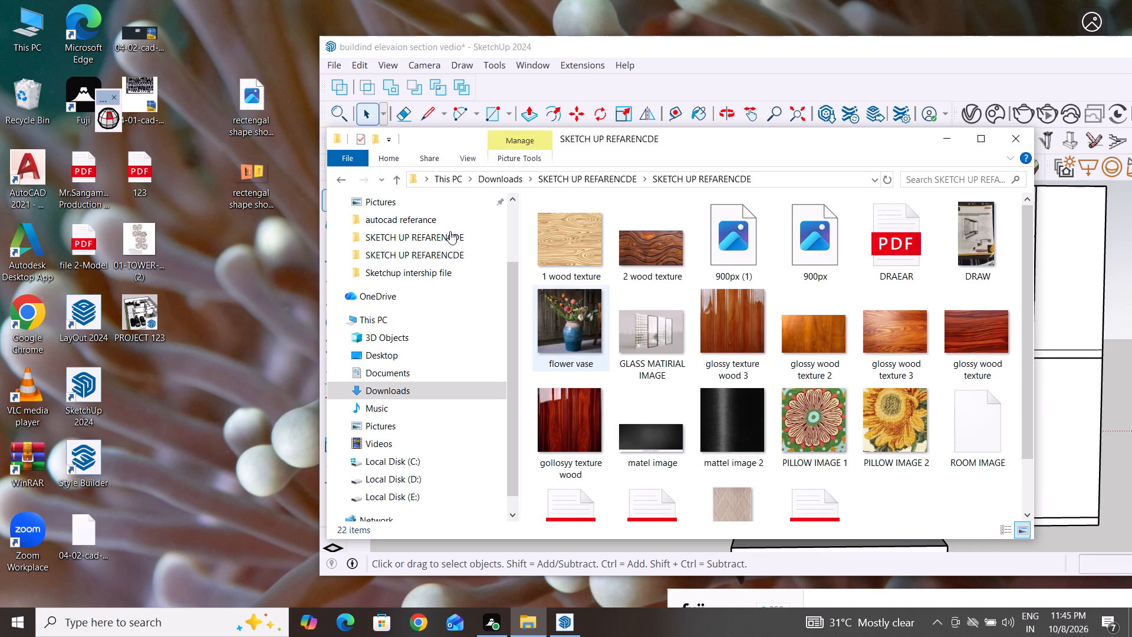
pyautogui.click(398, 176)
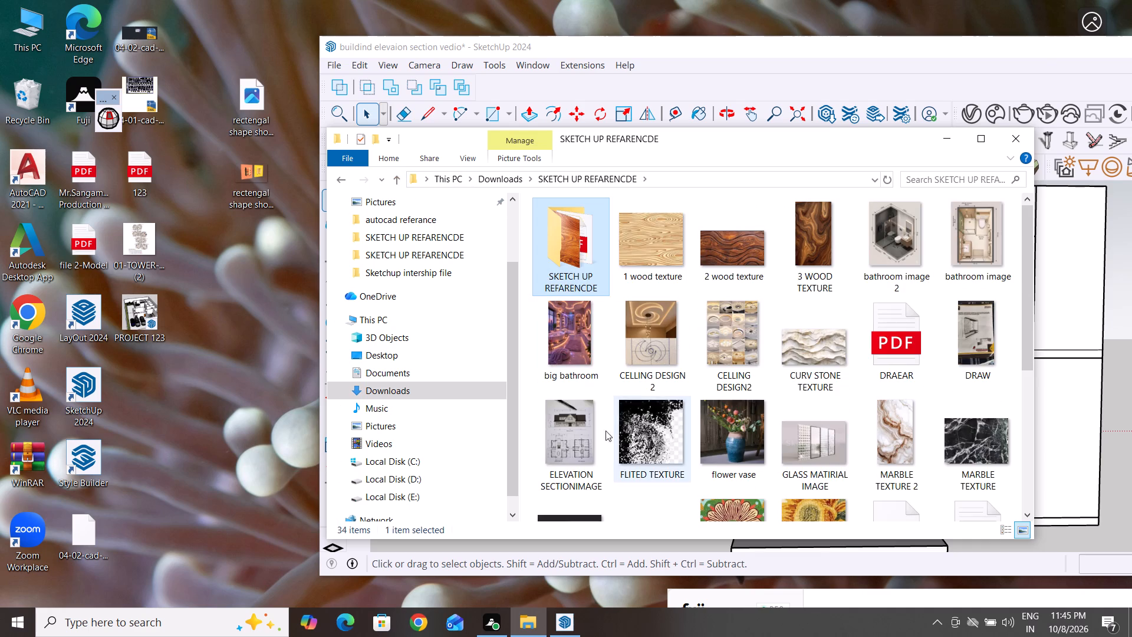
pyautogui.click(584, 436)
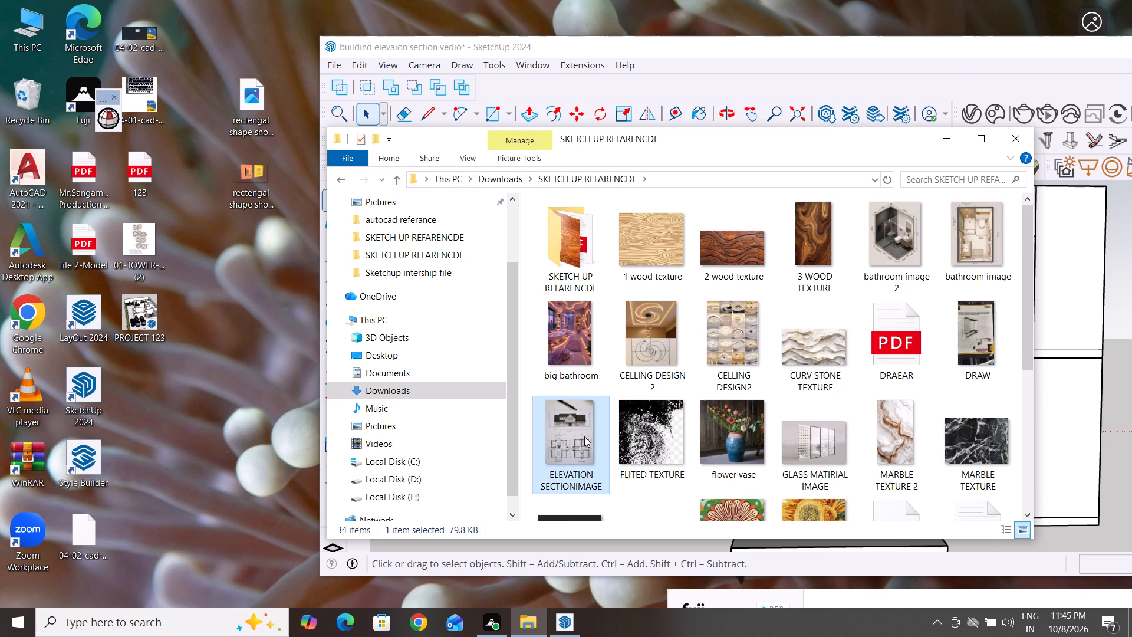
pyautogui.doubleClick(584, 436)
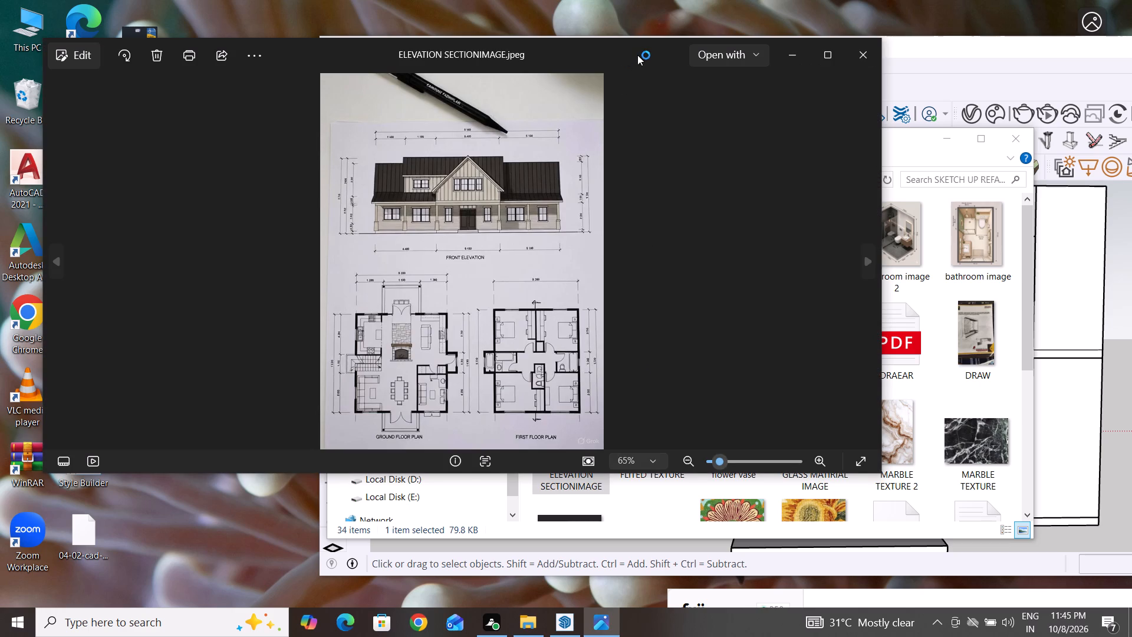
# Position and enlarge the elevation image window beside the building model, and close the reference folder window.
pyautogui.moveTo(600, 44); pyautogui.dragTo(384, 51)
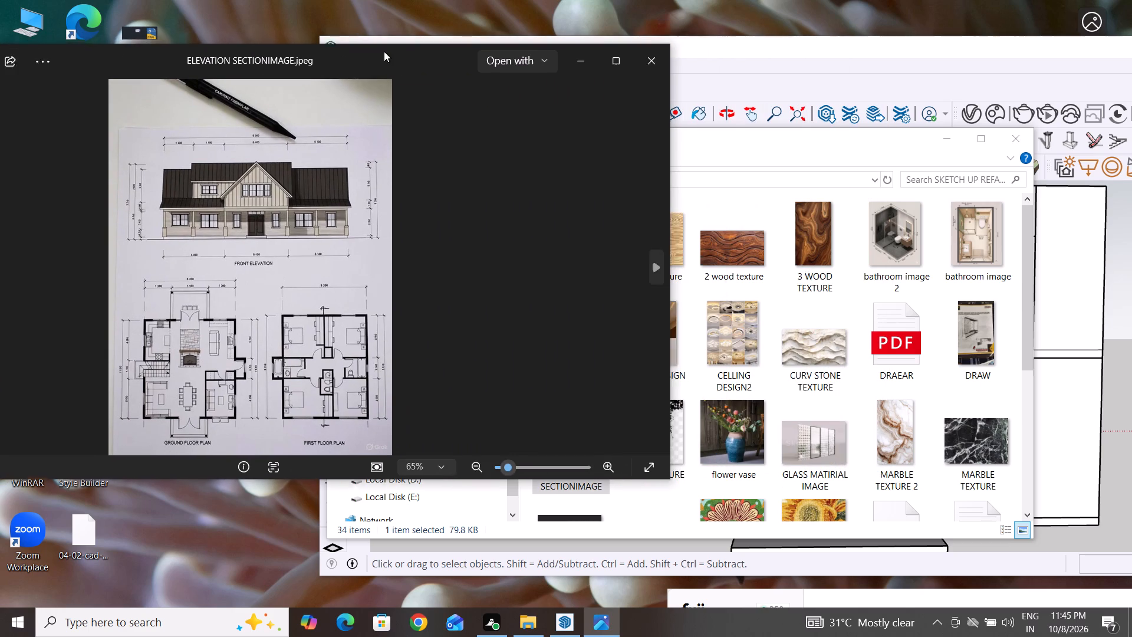
pyautogui.moveTo(384, 51); pyautogui.dragTo(295, 71)
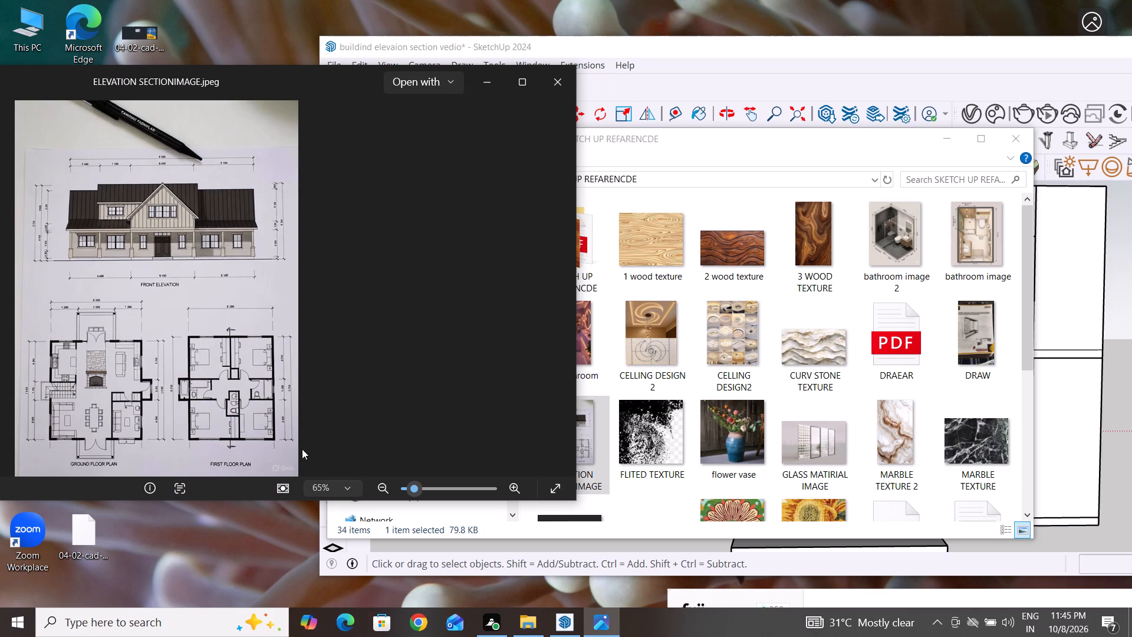
pyautogui.moveTo(263, 503); pyautogui.dragTo(269, 527)
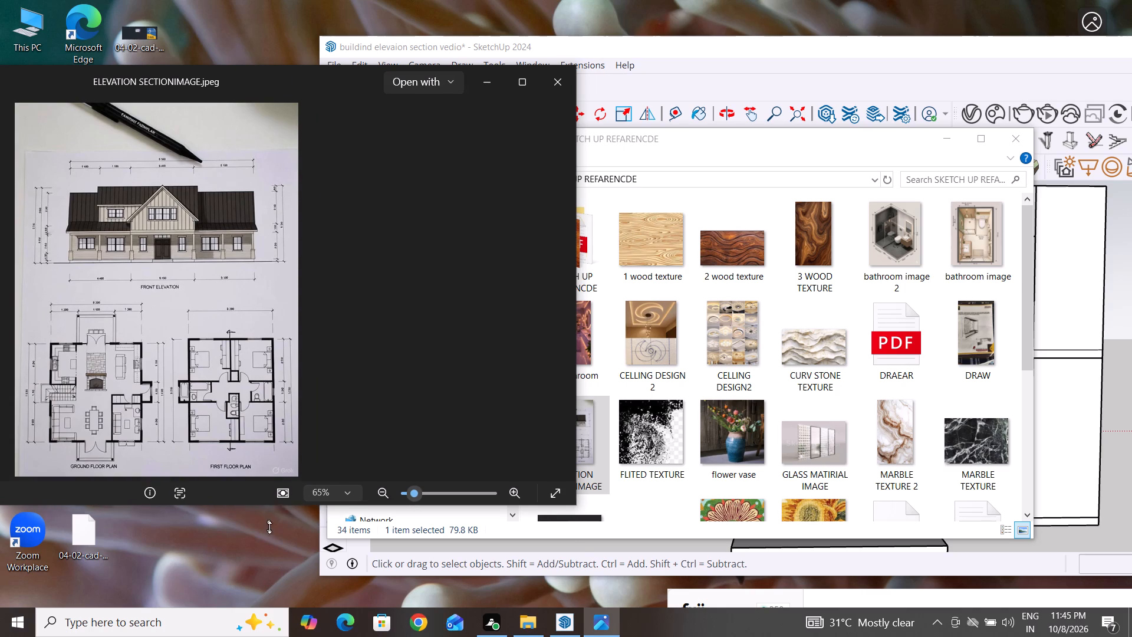
pyautogui.moveTo(269, 527); pyautogui.dragTo(275, 605)
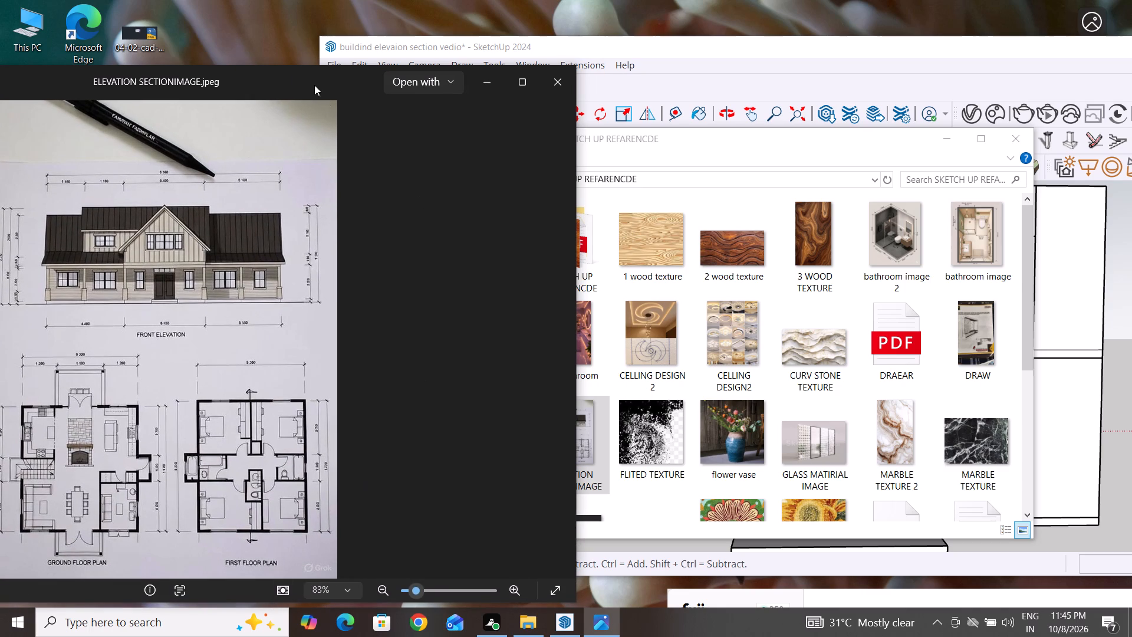
pyautogui.click(704, 147)
pyautogui.click(1008, 146)
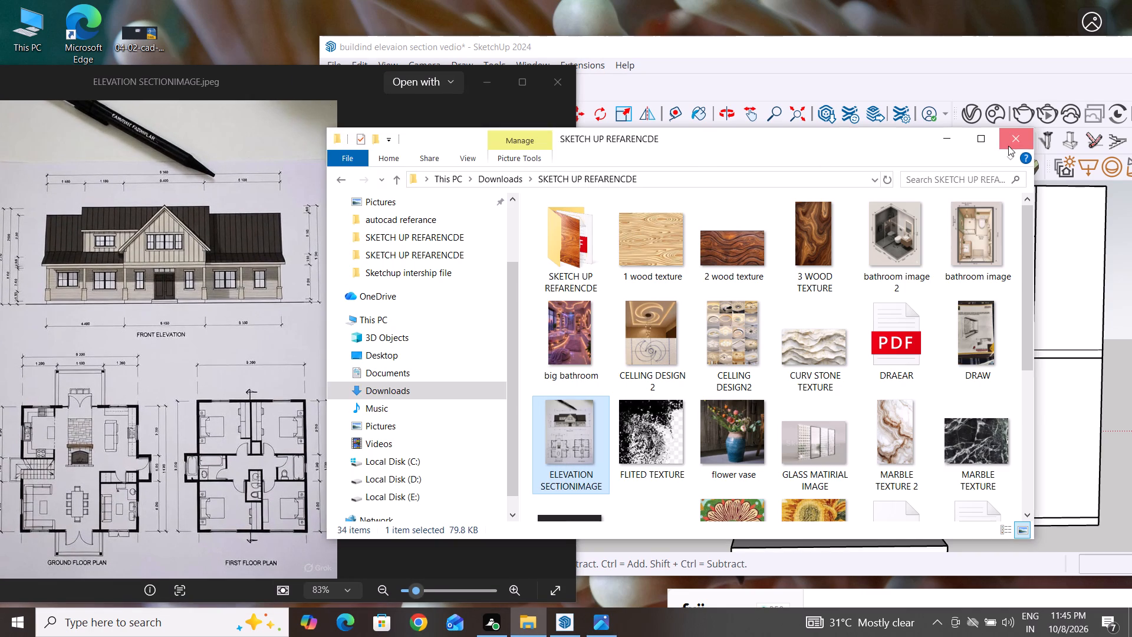
# Examine the model's front facade and curved entrance canopy alongside the reference front elevation.
pyautogui.scroll(-1, 832, 317)
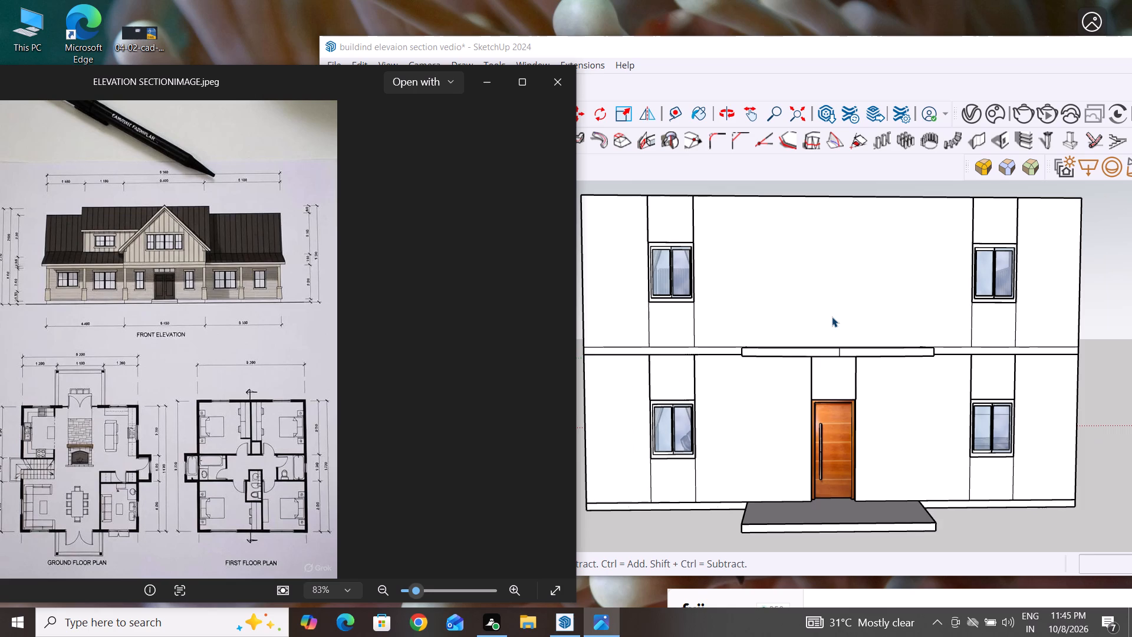
pyautogui.scroll(-1, 832, 317)
pyautogui.moveTo(860, 311); pyautogui.dragTo(855, 412, button='middle')
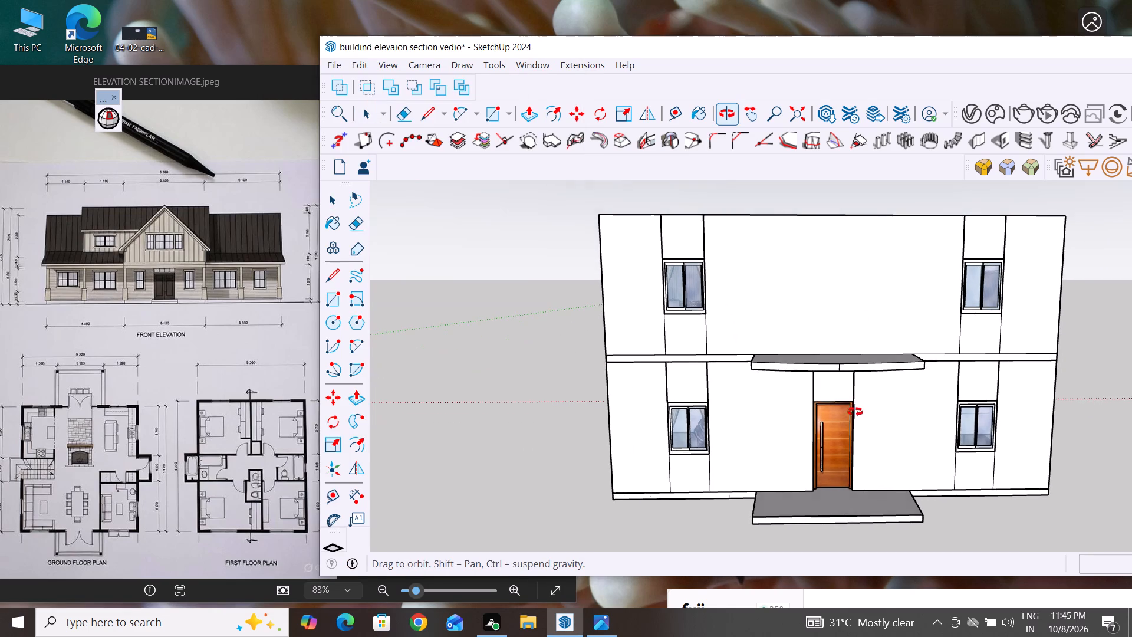
pyautogui.moveTo(855, 412); pyautogui.dragTo(848, 432, button='middle')
pyautogui.scroll(-1, 846, 393)
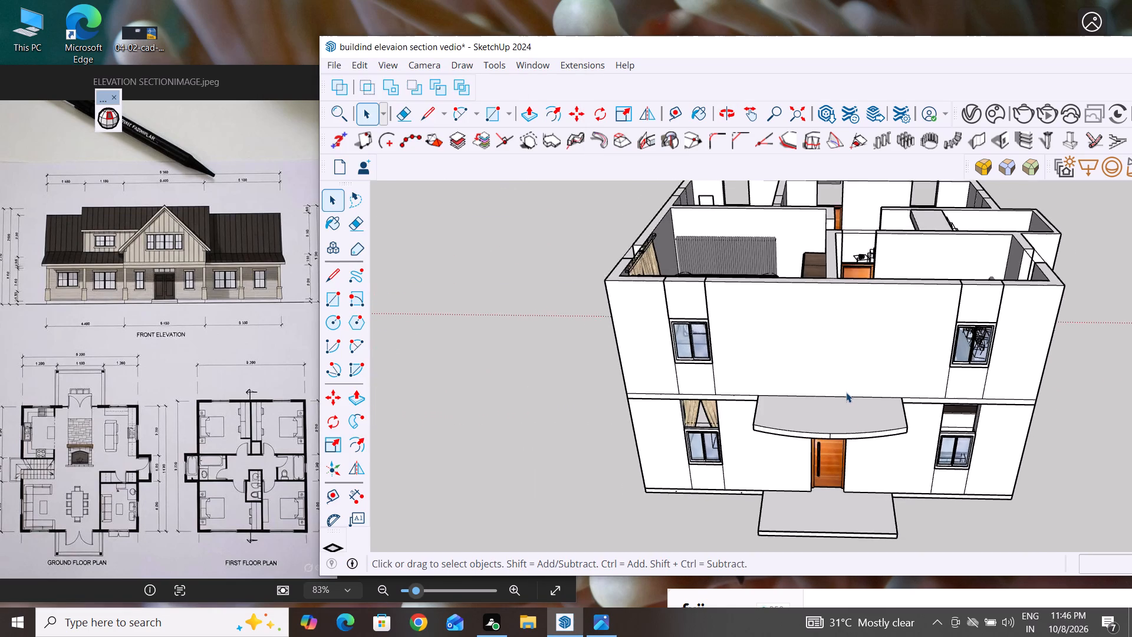
pyautogui.scroll(-3, 846, 392)
pyautogui.scroll(2, 933, 454)
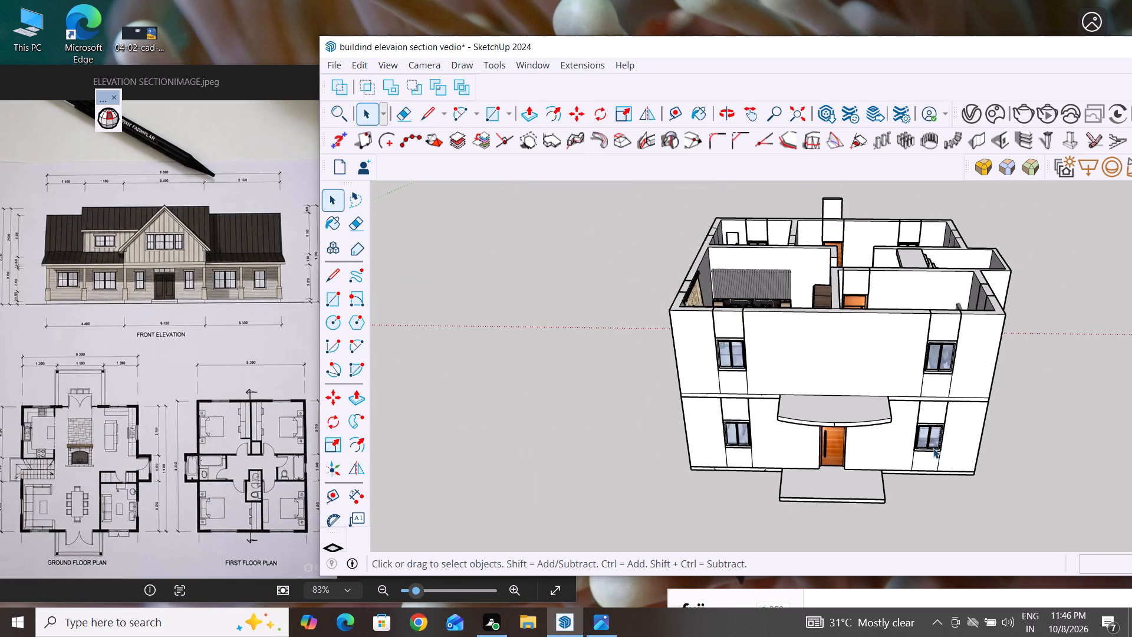
pyautogui.scroll(3, 933, 448)
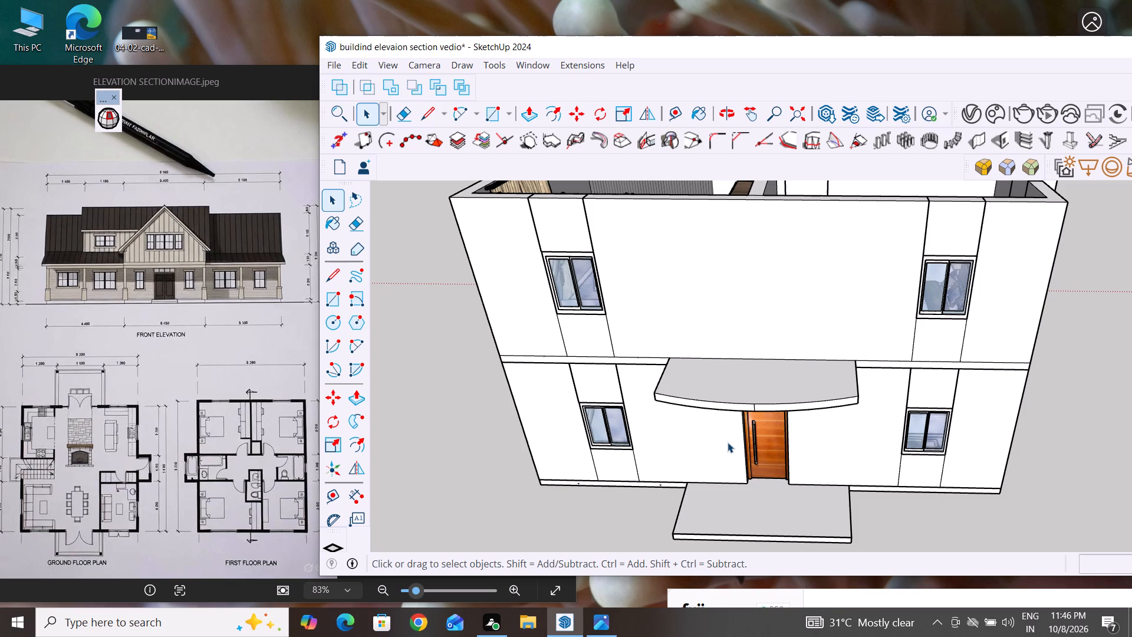
pyautogui.moveTo(715, 425); pyautogui.dragTo(693, 376, button='middle')
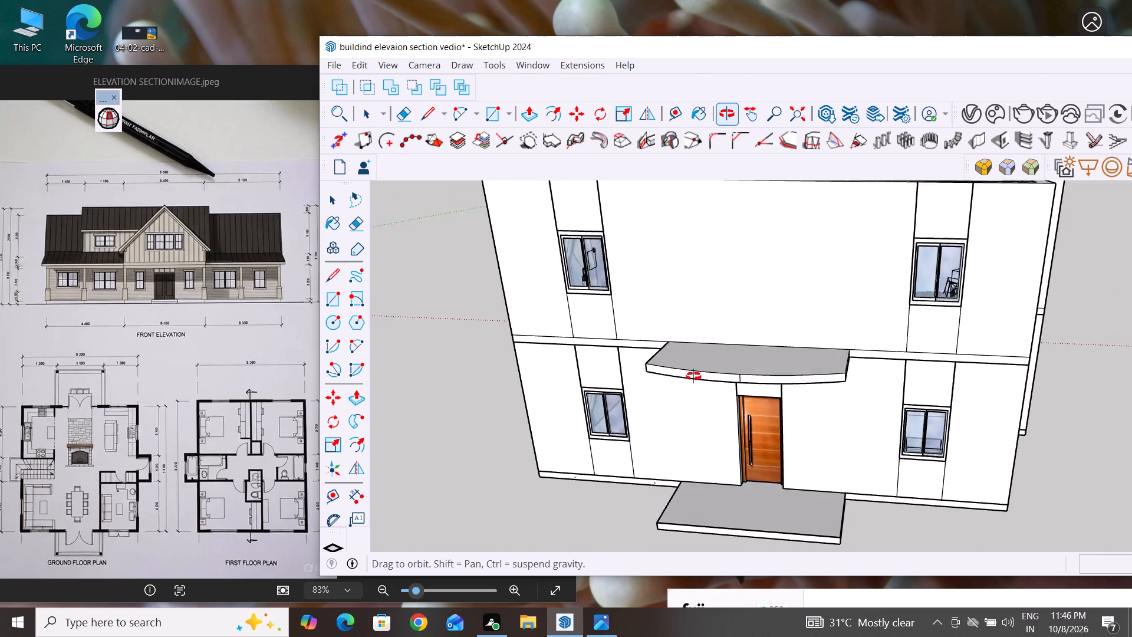
pyautogui.moveTo(693, 376); pyautogui.dragTo(719, 383, button='middle')
pyautogui.scroll(1, 689, 357)
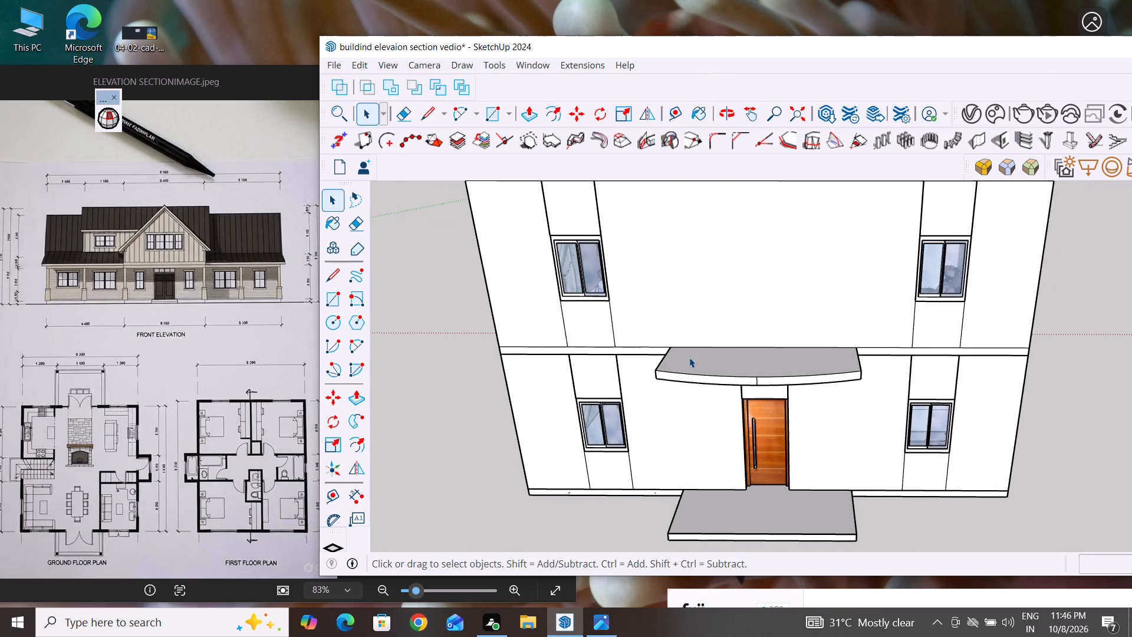
pyautogui.scroll(2, 689, 357)
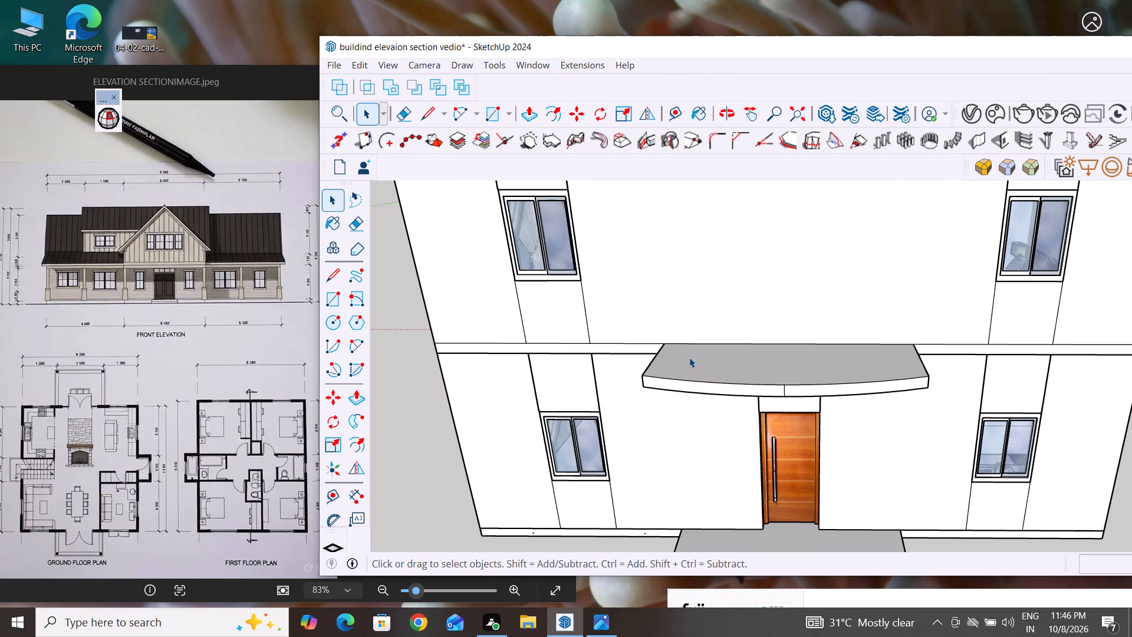
pyautogui.scroll(-3, 689, 357)
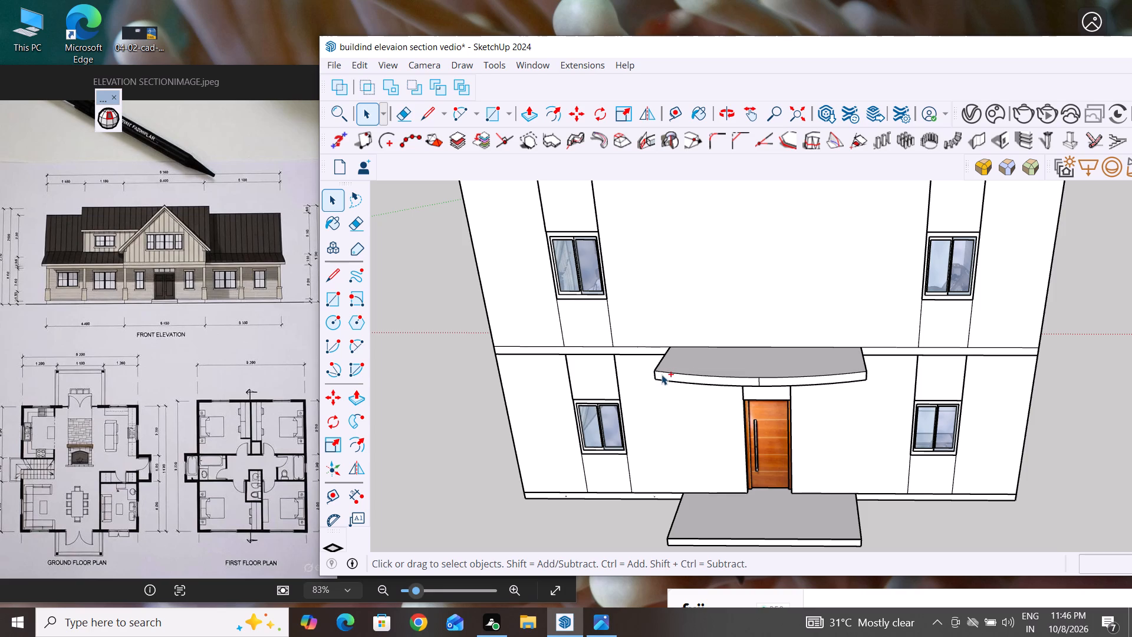
# Undo the recent entrance edits back to the straight-edged rectangular canopy, leaving only the guide line running through the door.
pyautogui.hotkey('ctrl', 'z')
pyautogui.hotkey('ctrl', 'z')
pyautogui.hotkey('ctrl', 'z')
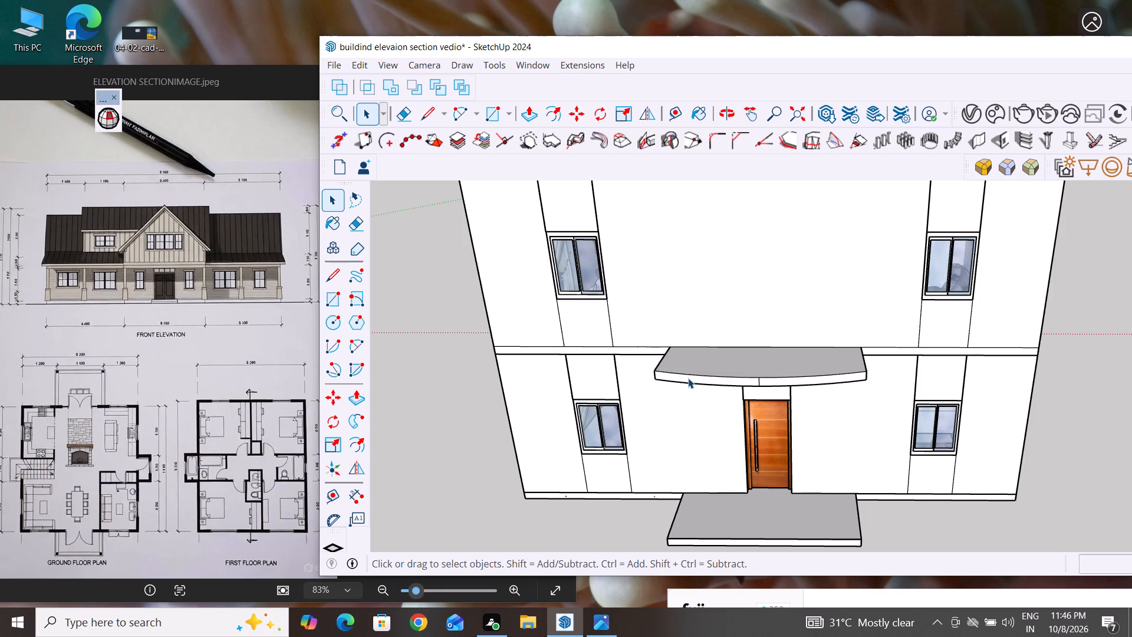
pyautogui.hotkey('ctrl', 'z')
pyautogui.hotkey('ctrl', 'z')
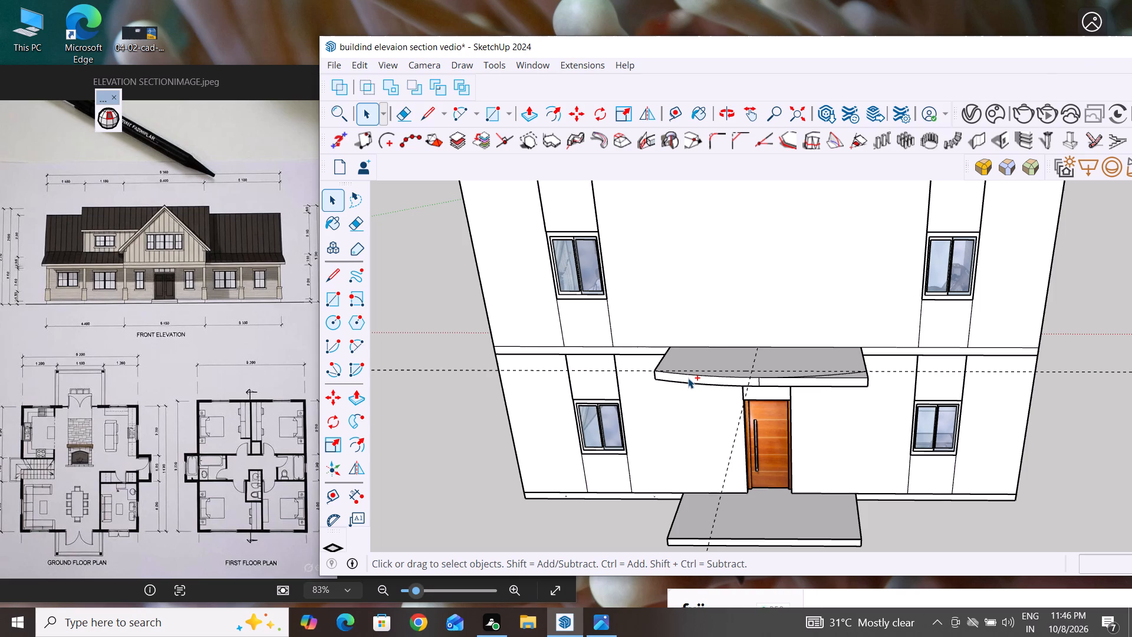
pyautogui.hotkey('ctrl', 'z')
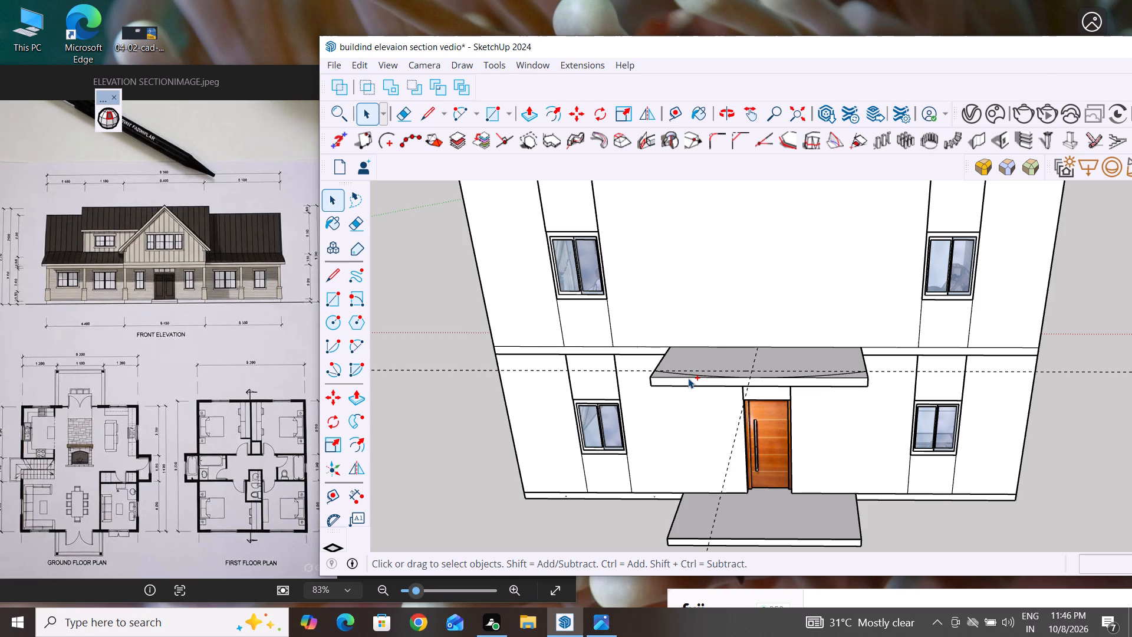
pyautogui.hotkey('ctrl', 'z')
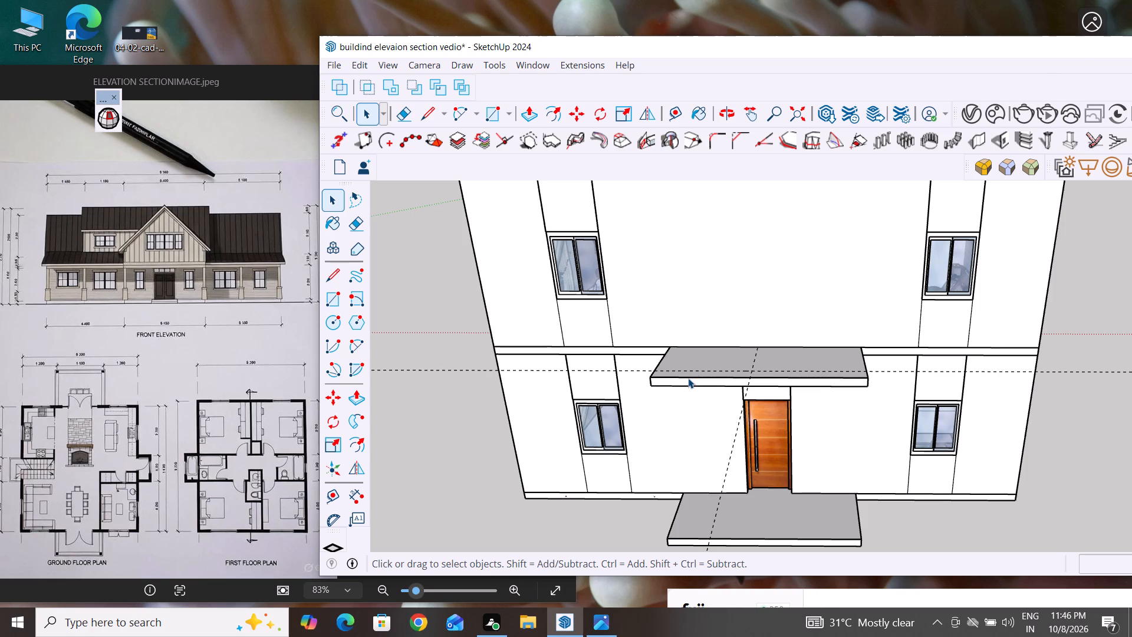
pyautogui.hotkey('ctrl', 'z')
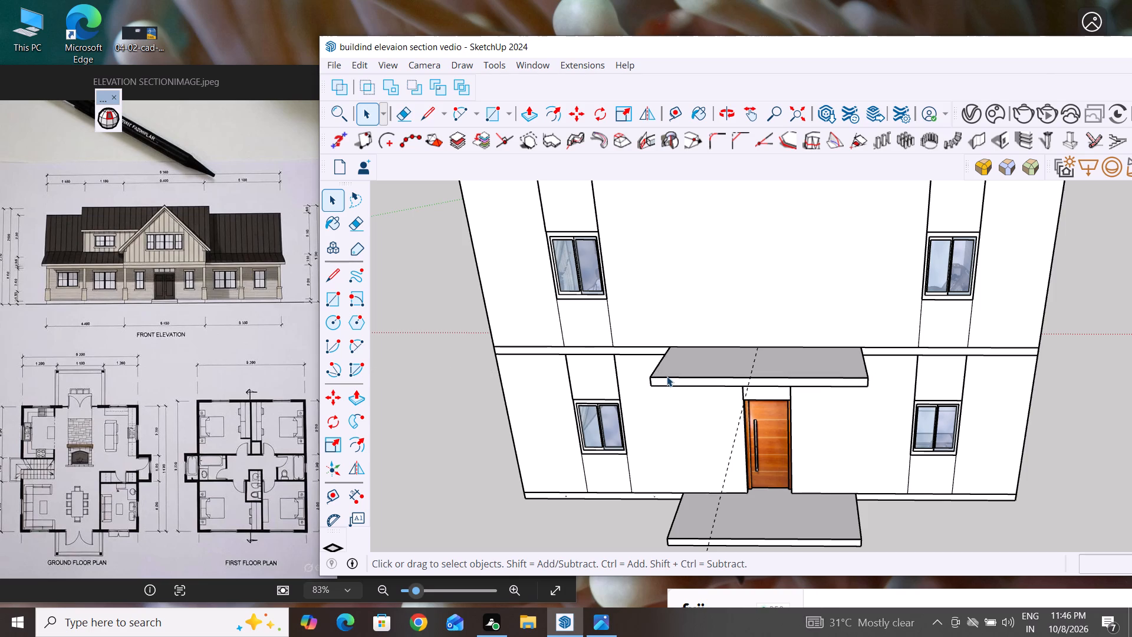
pyautogui.click(736, 431)
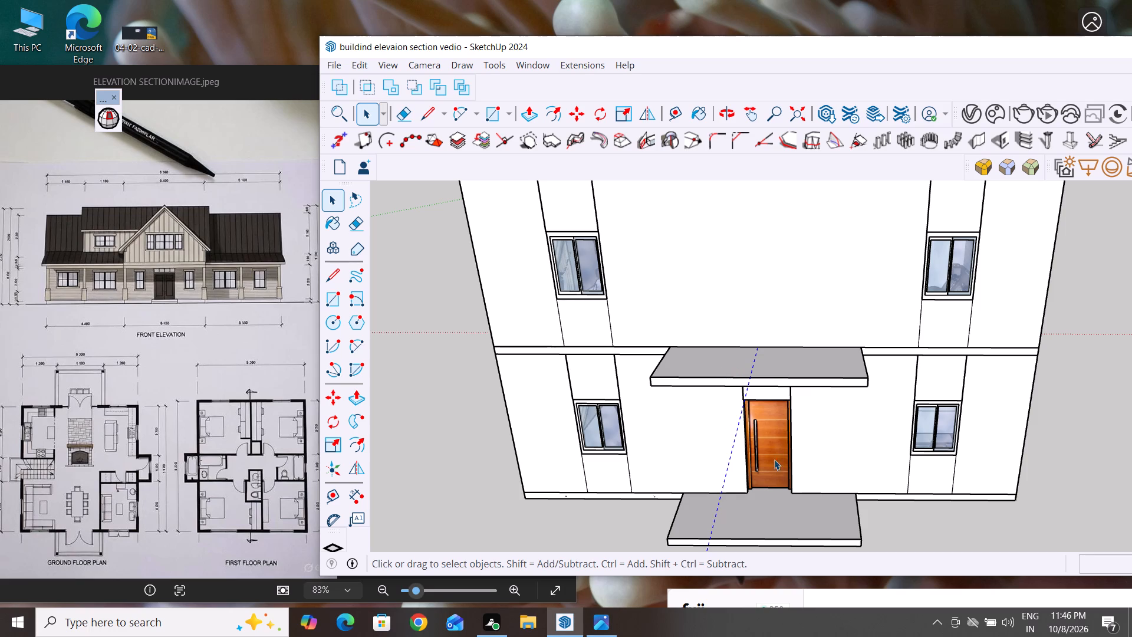
pyautogui.click(1021, 527)
# Delete the loose box floating in front of the rear doors, above the slab between the two storeys.
pyautogui.scroll(-7, 902, 412)
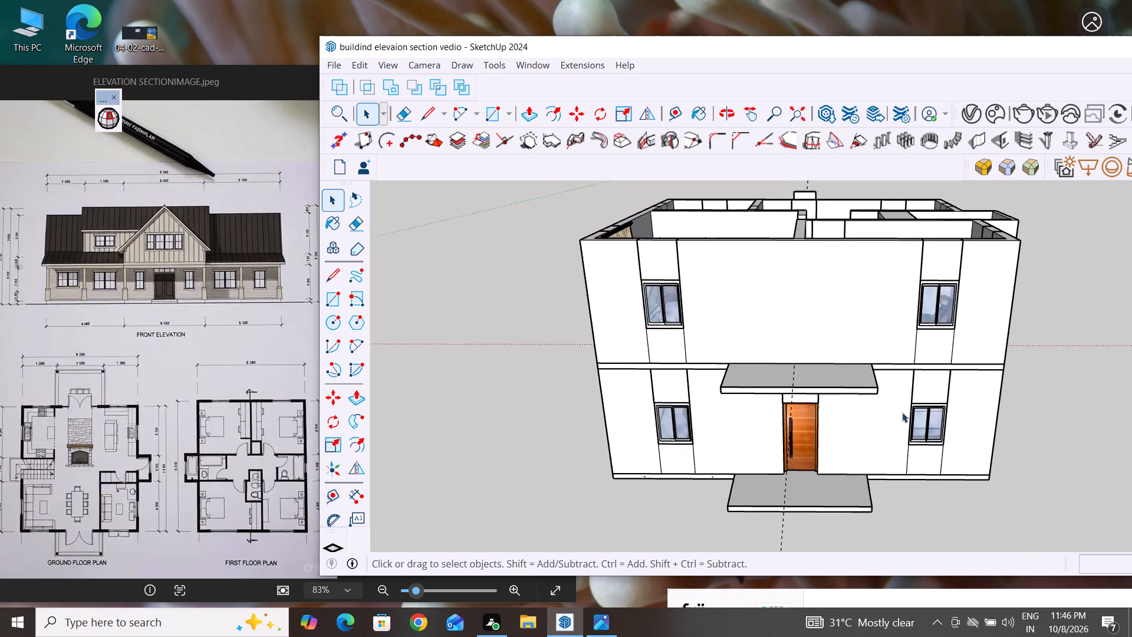
pyautogui.moveTo(639, 426); pyautogui.dragTo(687, 584, button='middle')
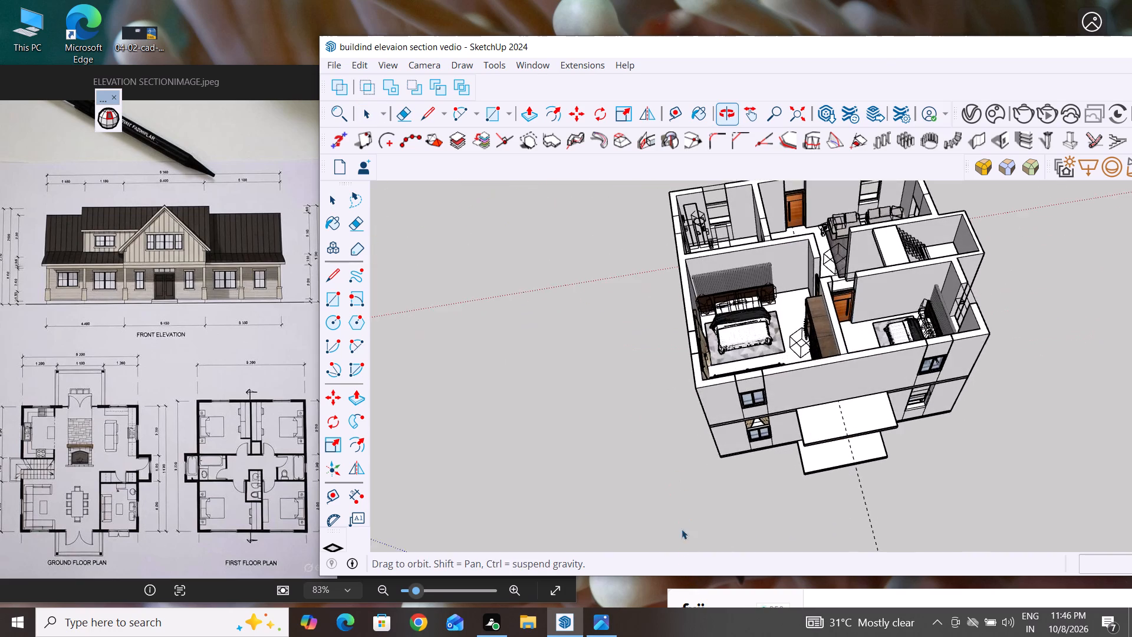
pyautogui.moveTo(703, 343); pyautogui.dragTo(965, 251, button='middle')
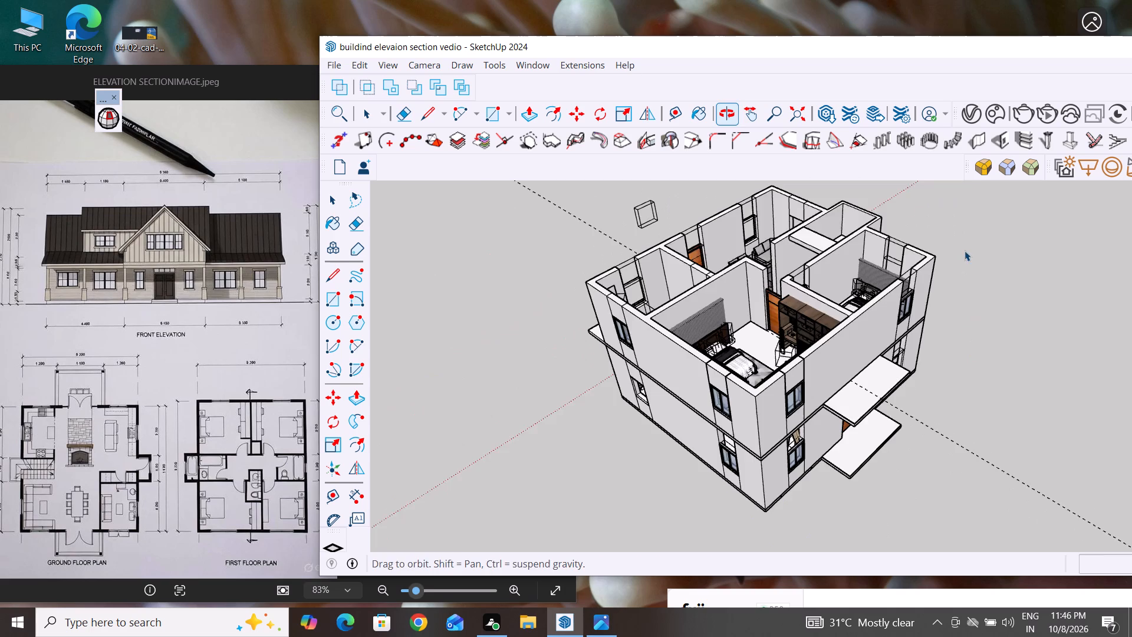
pyautogui.moveTo(685, 439); pyautogui.dragTo(1128, 330, button='middle')
pyautogui.moveTo(662, 459); pyautogui.dragTo(703, 507, button='middle')
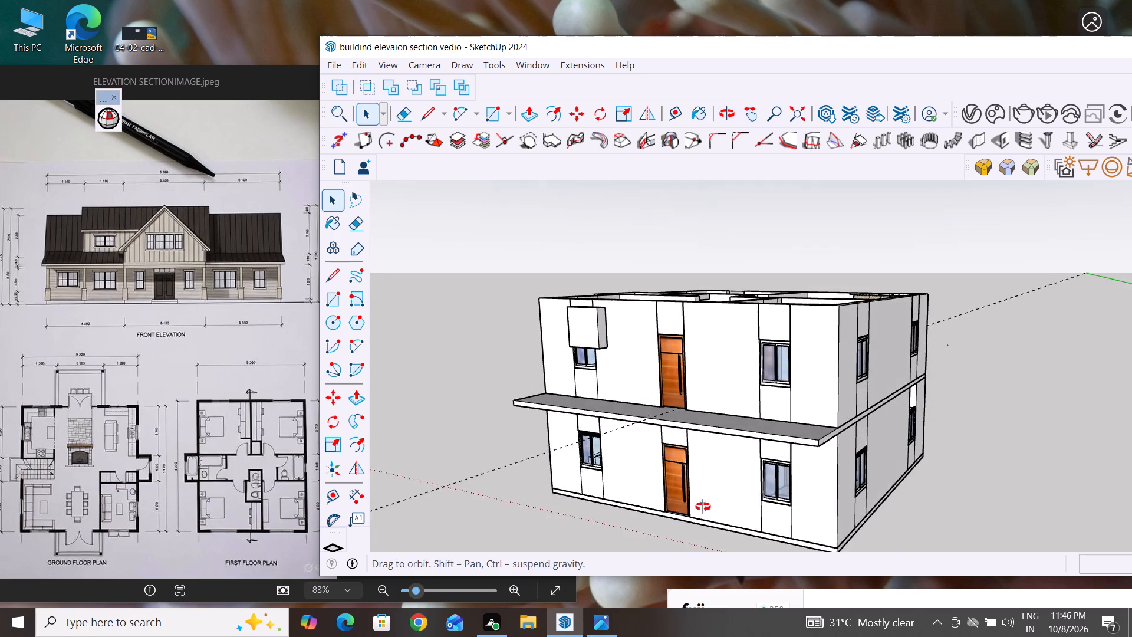
pyautogui.moveTo(703, 507); pyautogui.dragTo(763, 507, button='middle')
pyautogui.scroll(-6, 731, 383)
pyautogui.moveTo(772, 419); pyautogui.dragTo(791, 455, button='middle')
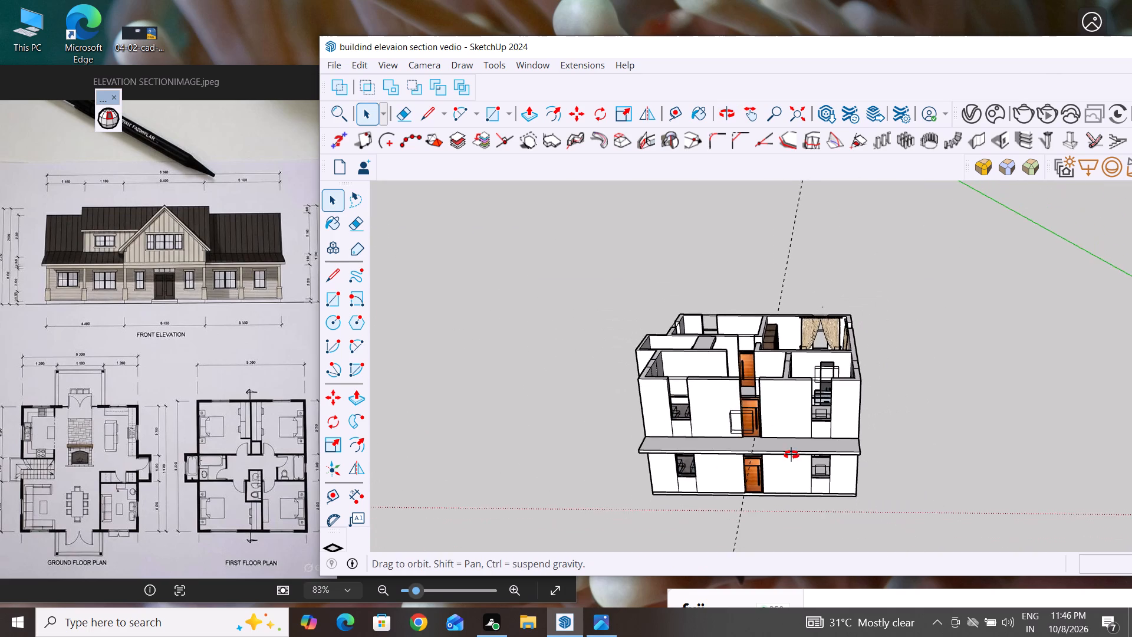
pyautogui.moveTo(791, 455); pyautogui.dragTo(797, 490, button='middle')
pyautogui.click(767, 483)
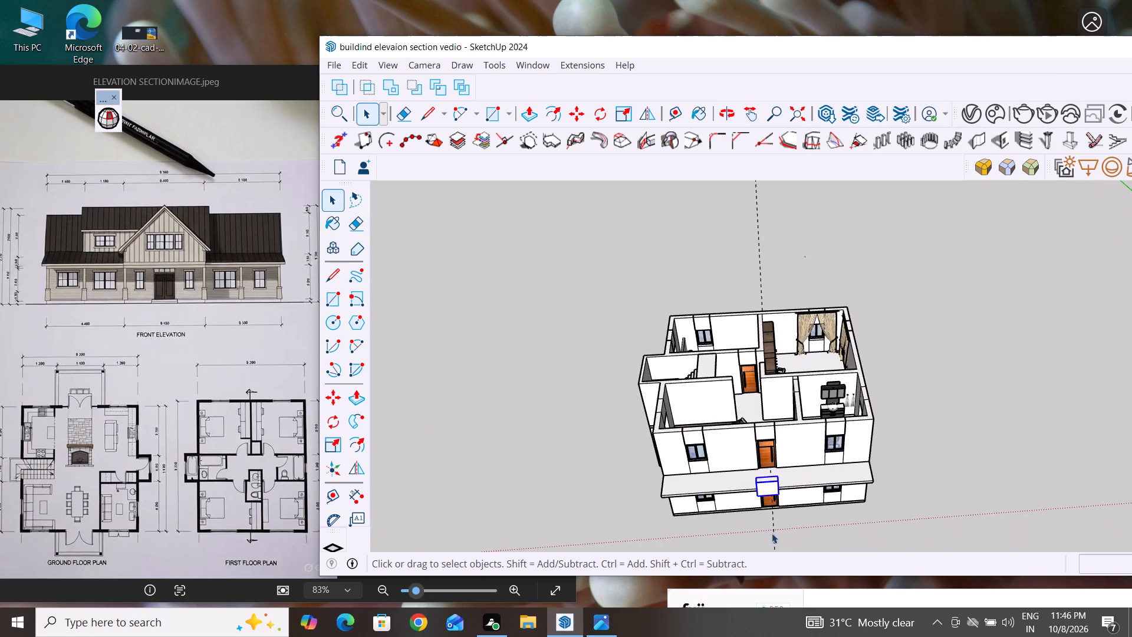
pyautogui.scroll(7, 772, 533)
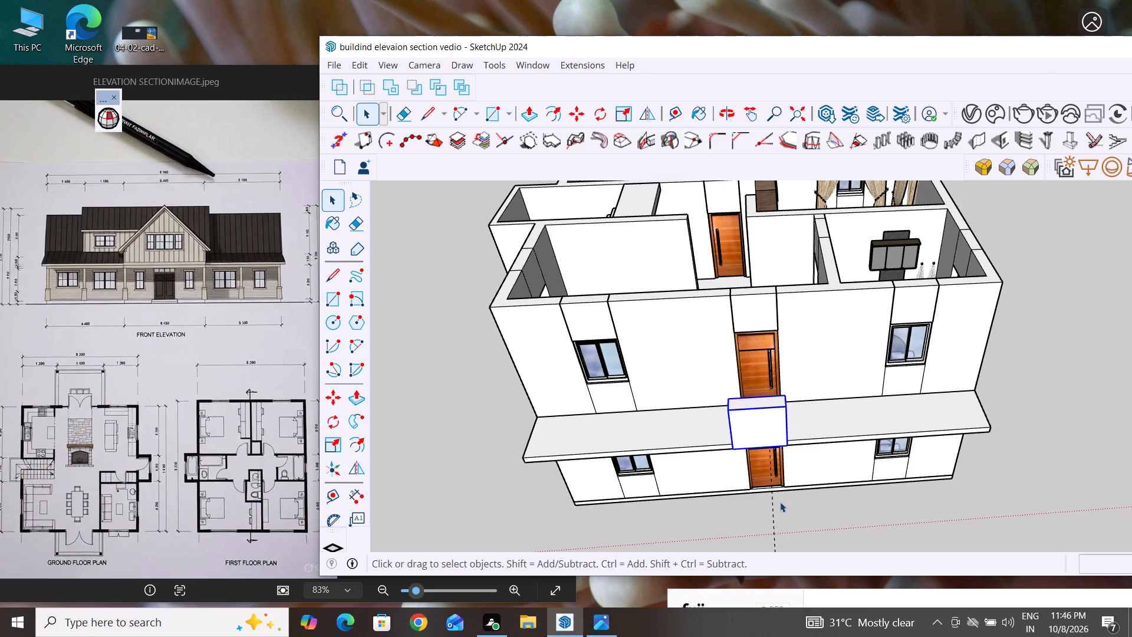
pyautogui.scroll(1, 780, 502)
pyautogui.scroll(1, 778, 441)
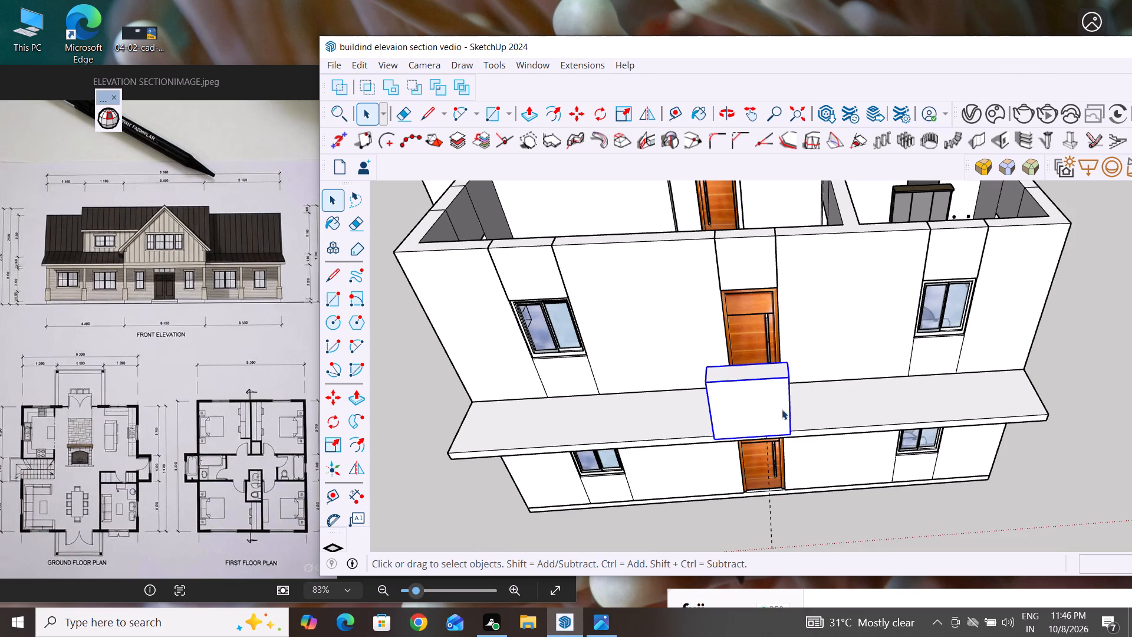
pyautogui.press('Delete')
# Delete all the dashed guide lines from the model.
pyautogui.scroll(-3, 774, 399)
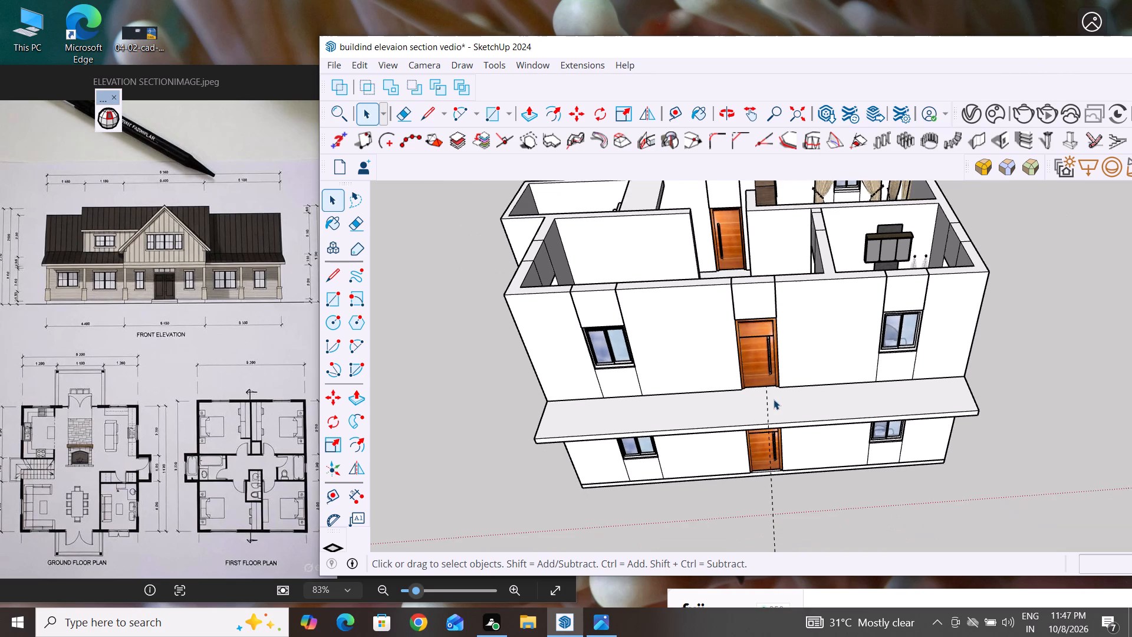
pyautogui.scroll(-1, 774, 399)
pyautogui.moveTo(856, 449); pyautogui.dragTo(776, 471, button='middle')
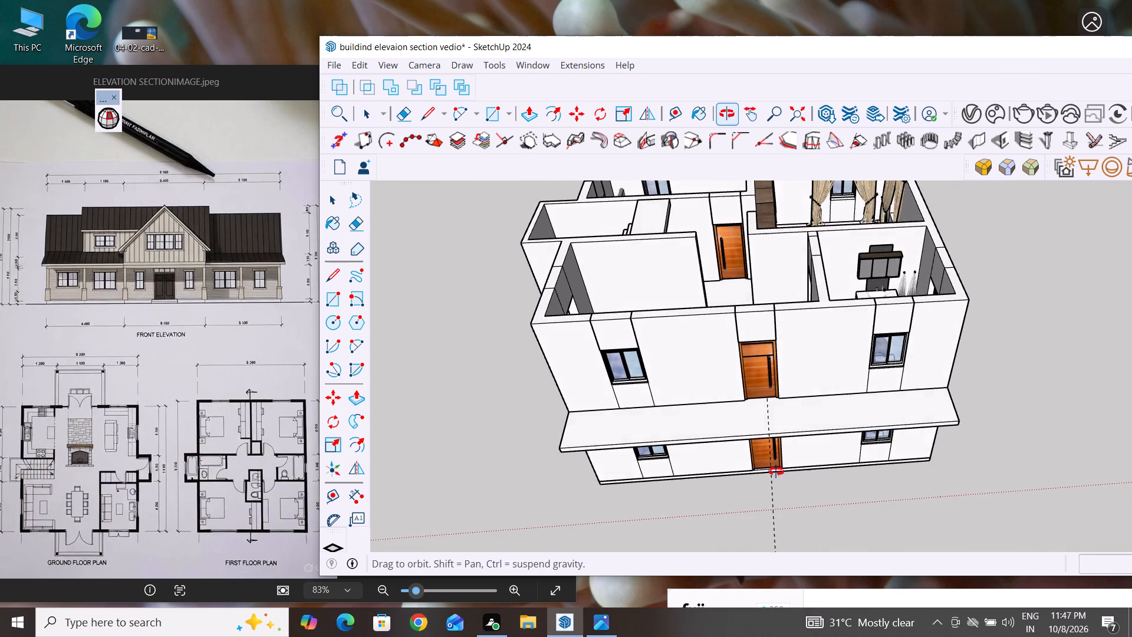
pyautogui.moveTo(776, 471); pyautogui.dragTo(794, 501, button='middle')
pyautogui.scroll(-3, 878, 239)
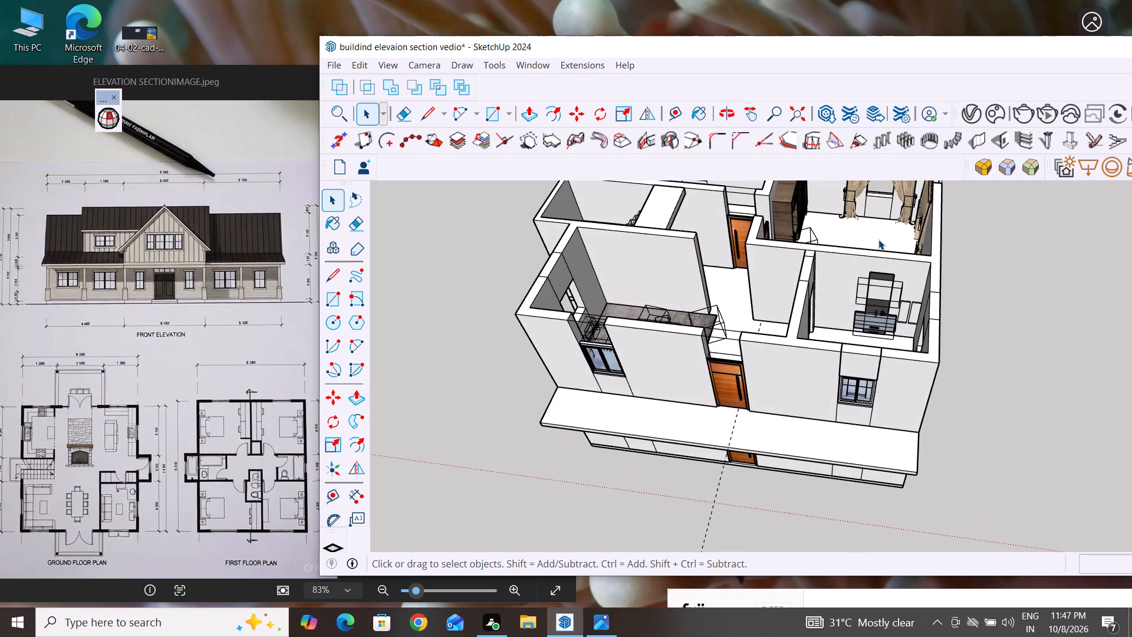
pyautogui.moveTo(881, 313); pyautogui.dragTo(881, 372, button='middle')
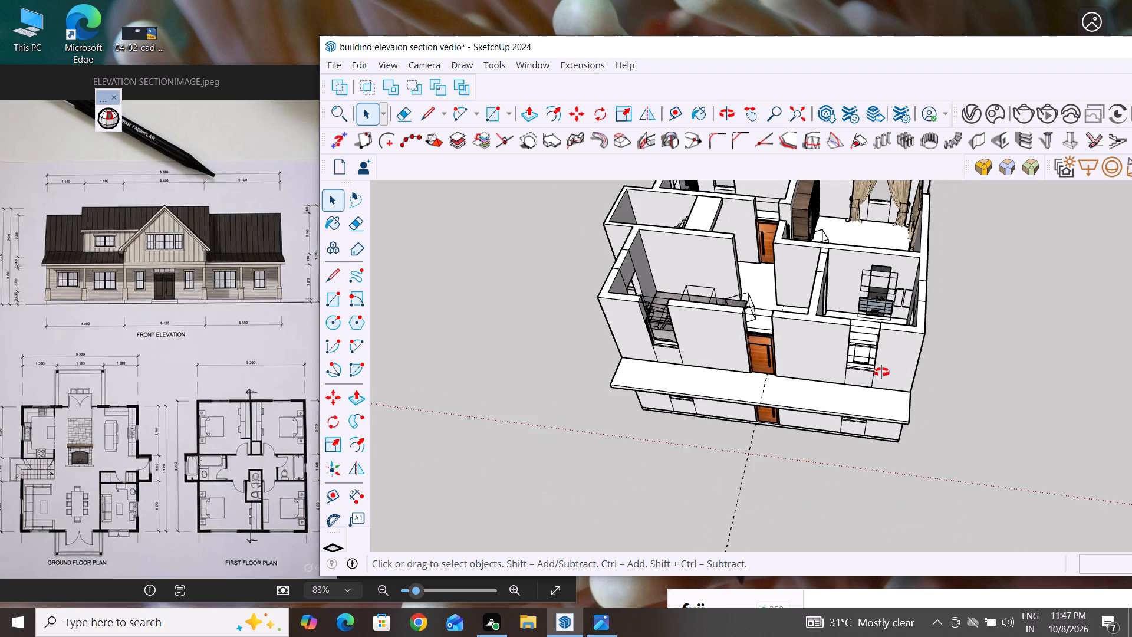
pyautogui.moveTo(881, 372); pyautogui.dragTo(882, 377, button='middle')
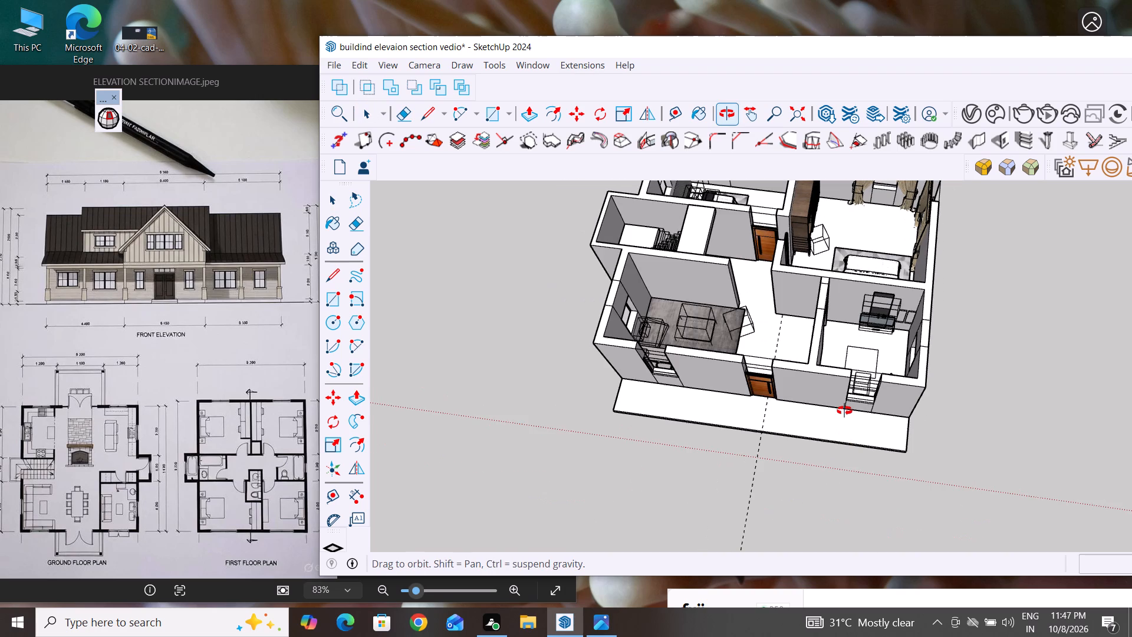
pyautogui.click(366, 63)
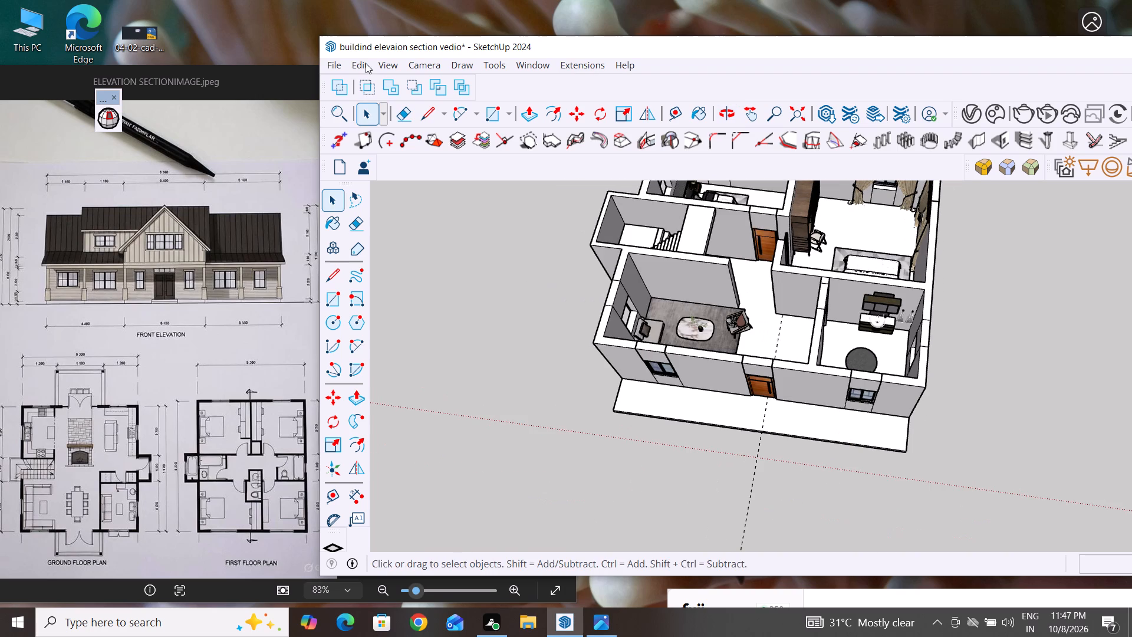
pyautogui.click(403, 215)
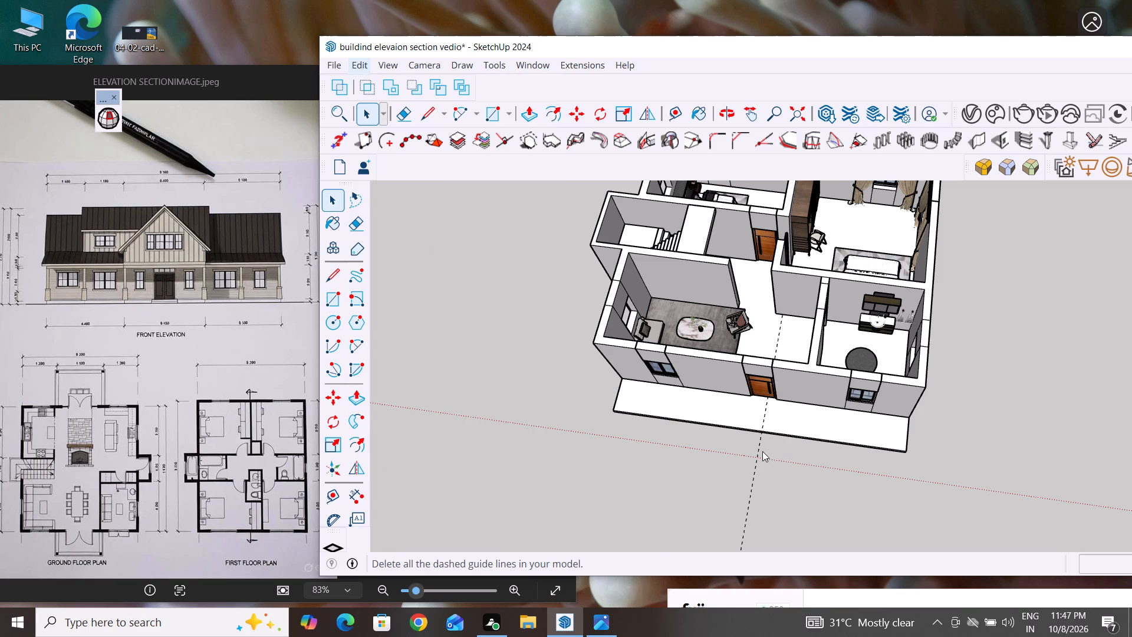
# Explode the group containing the projecting slab between the two storeys on the rear side.
pyautogui.scroll(3, 762, 451)
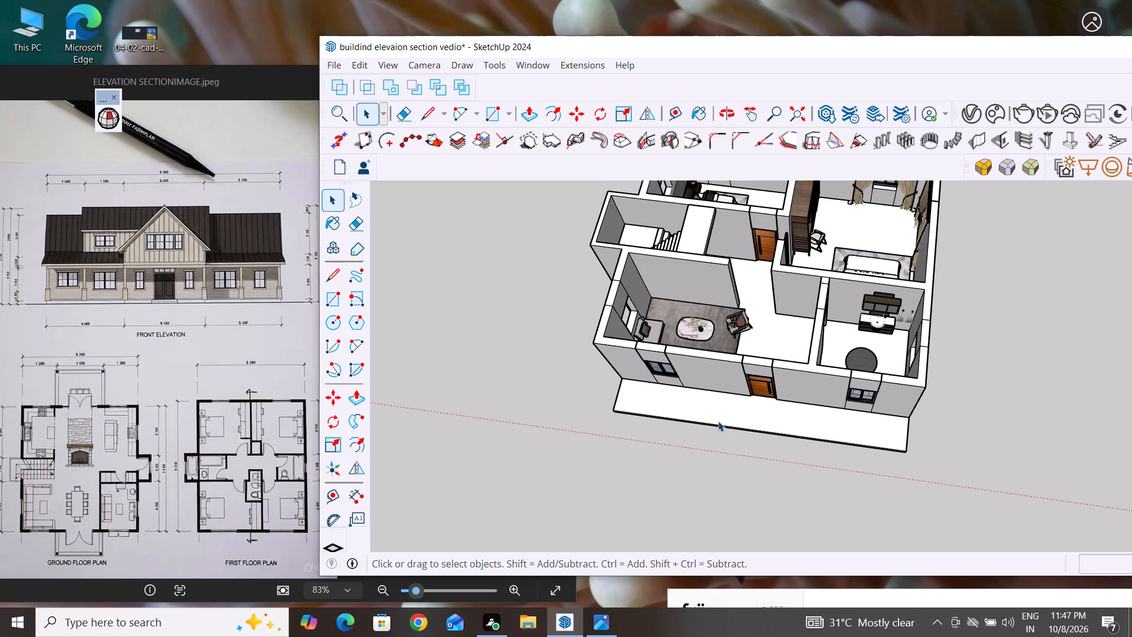
pyautogui.scroll(4, 734, 421)
pyautogui.moveTo(781, 450); pyautogui.dragTo(778, 379, button='middle')
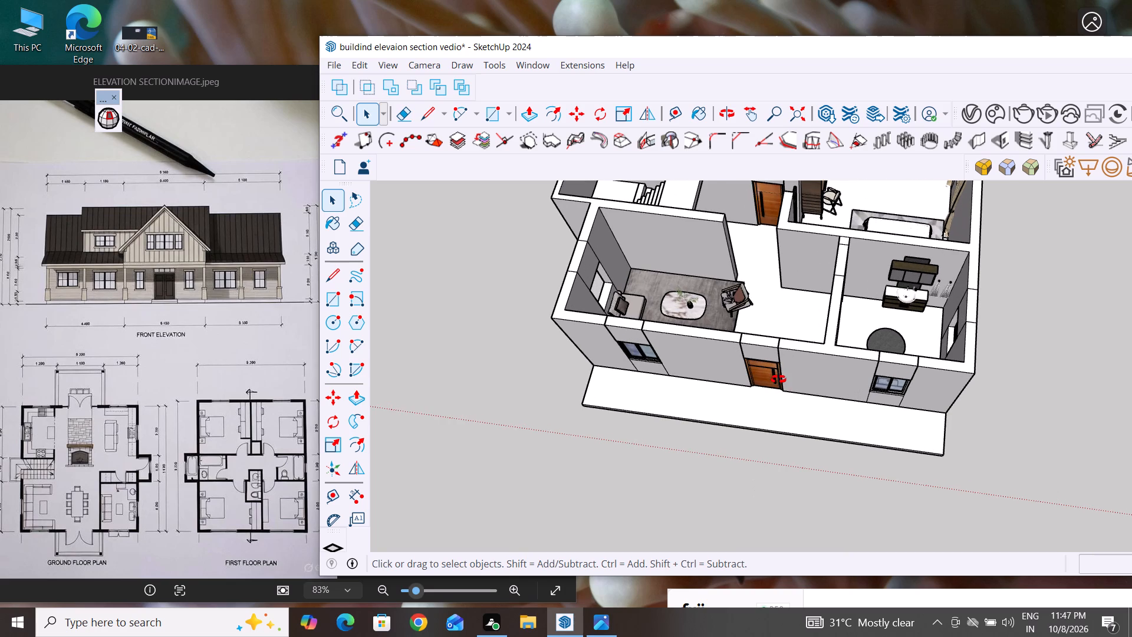
pyautogui.moveTo(778, 379); pyautogui.dragTo(781, 278, button='middle')
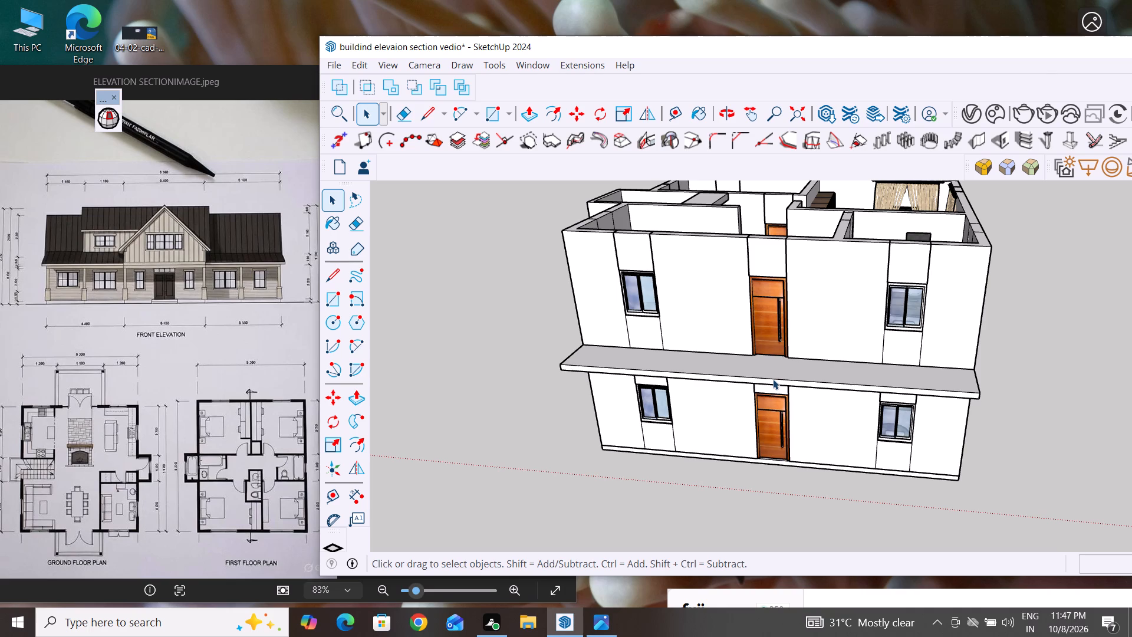
pyautogui.click(772, 384)
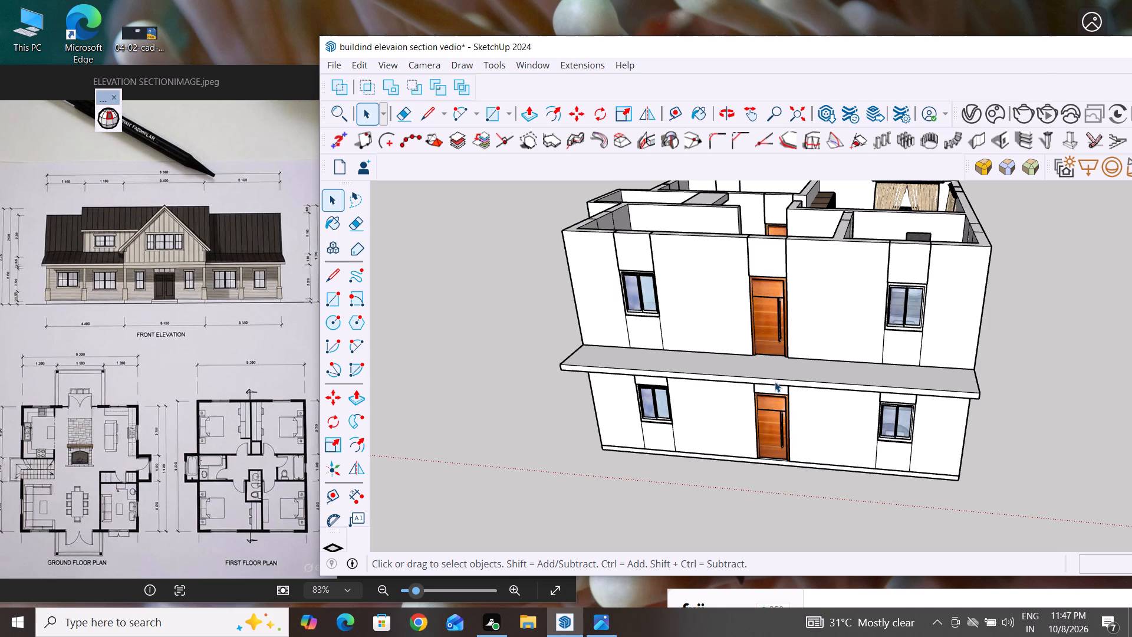
pyautogui.click(775, 382)
pyautogui.rightClick(775, 382)
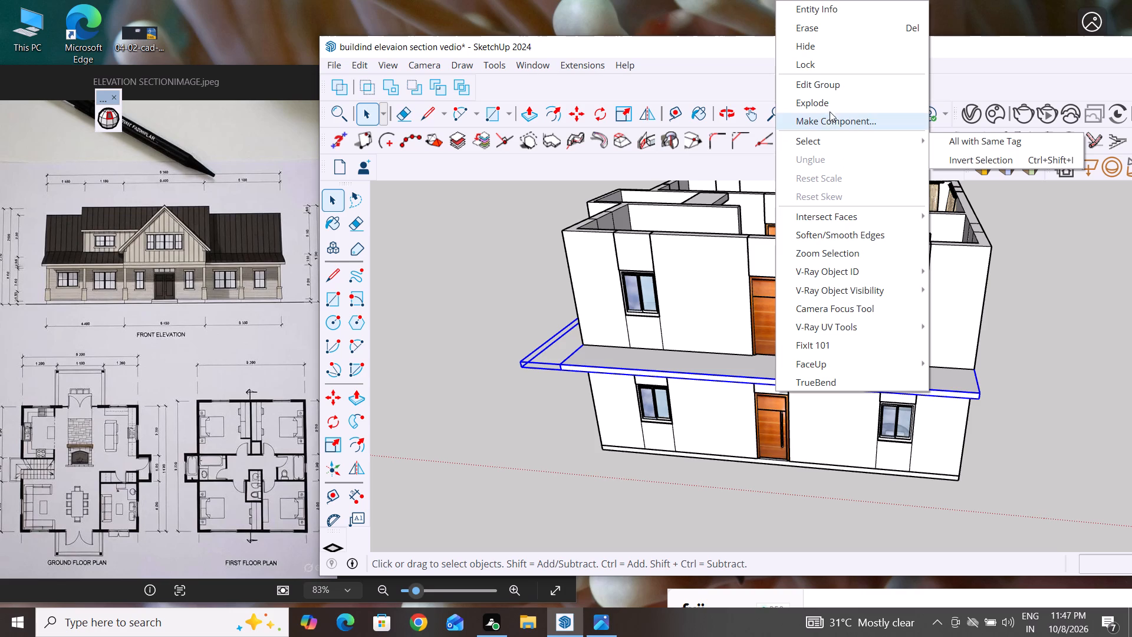
pyautogui.click(830, 105)
pyautogui.click(755, 505)
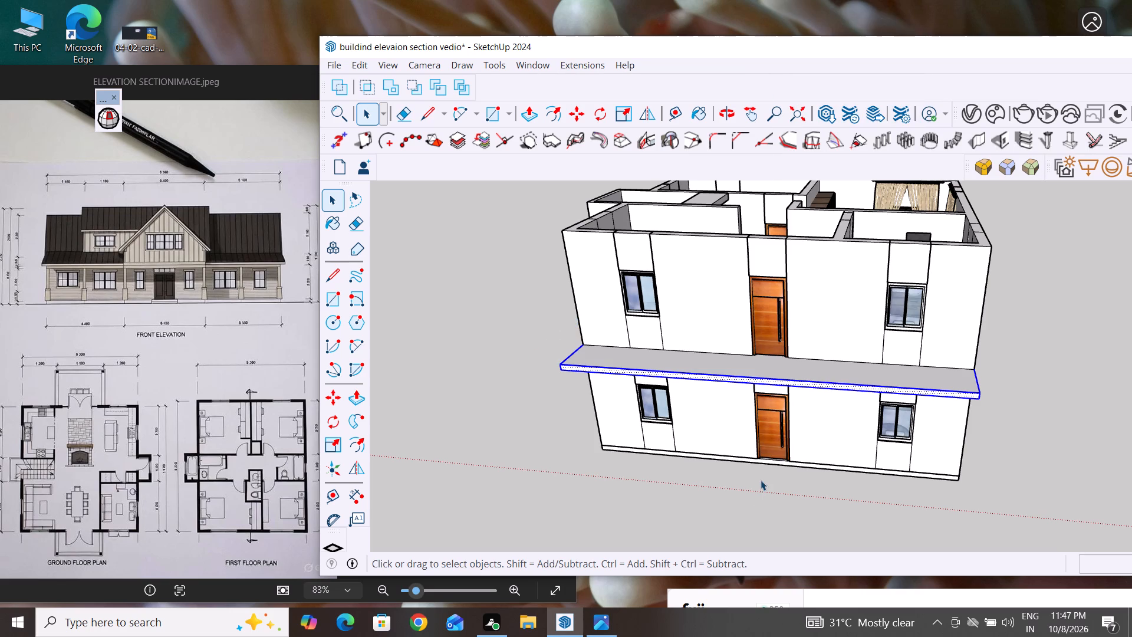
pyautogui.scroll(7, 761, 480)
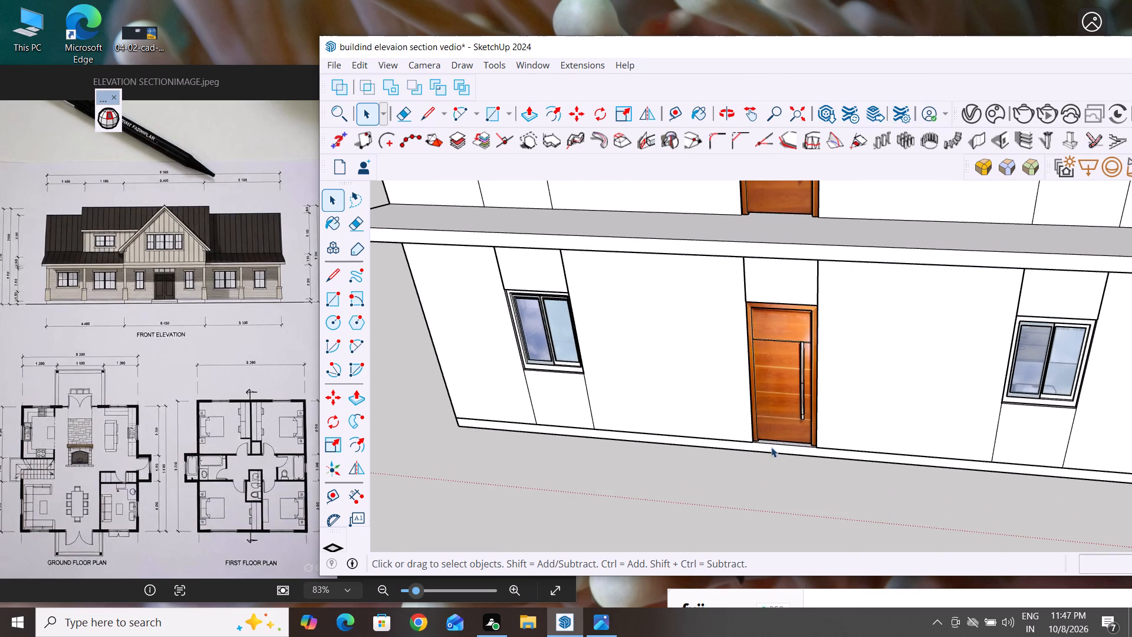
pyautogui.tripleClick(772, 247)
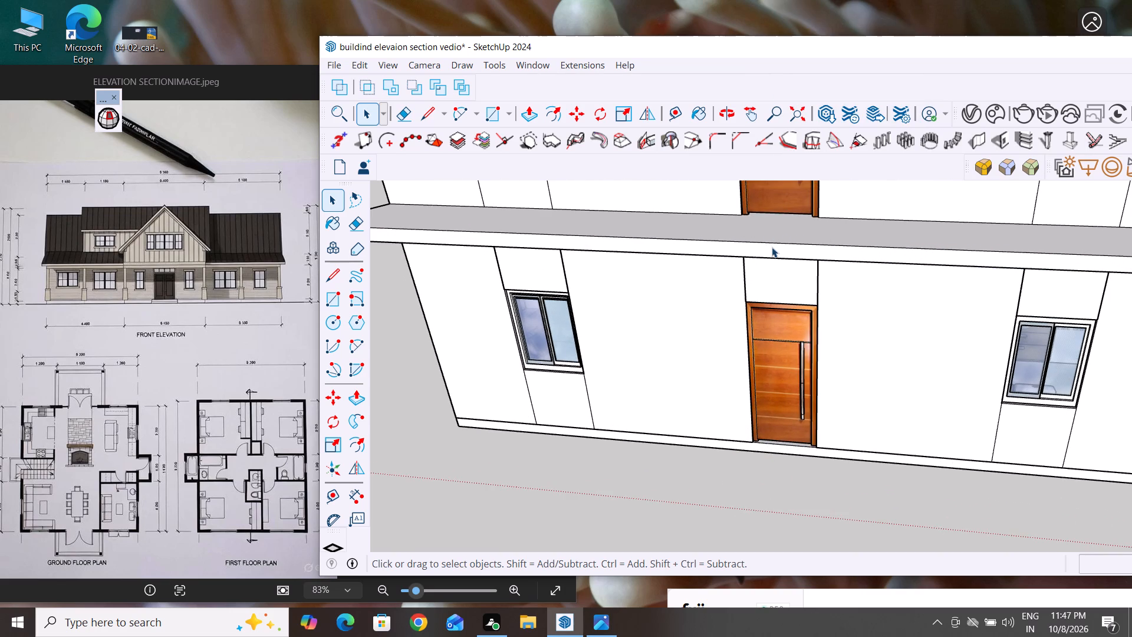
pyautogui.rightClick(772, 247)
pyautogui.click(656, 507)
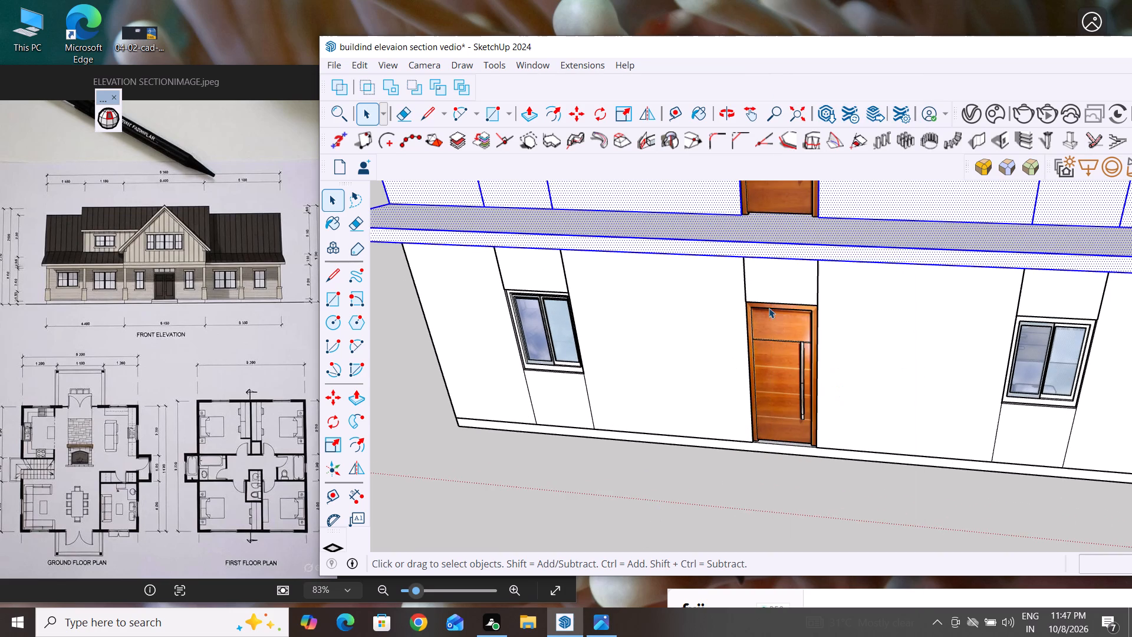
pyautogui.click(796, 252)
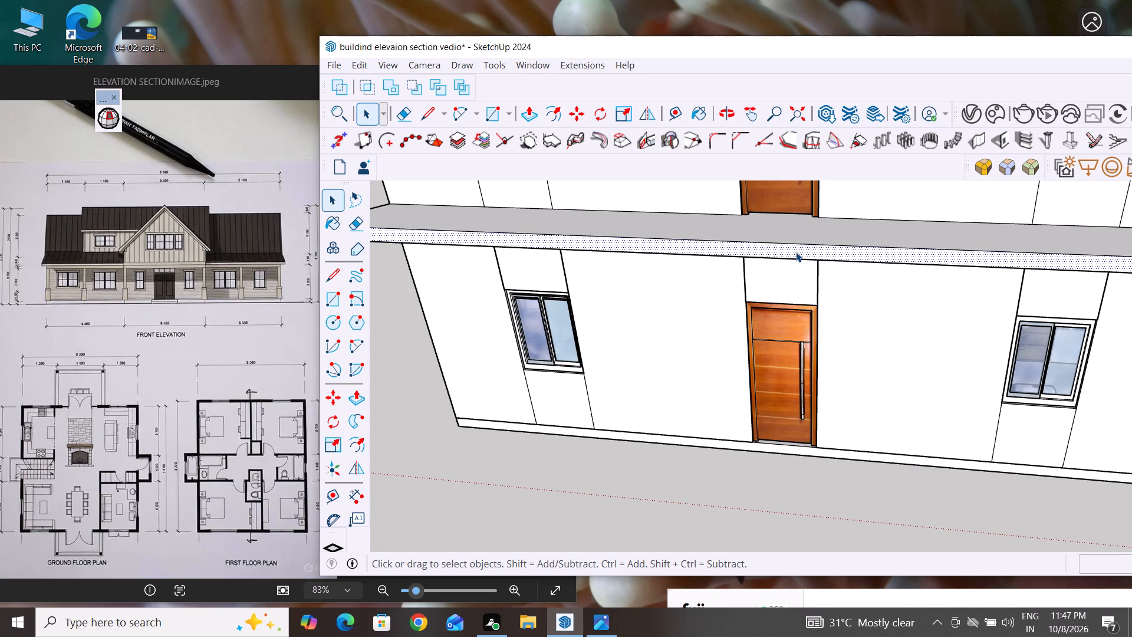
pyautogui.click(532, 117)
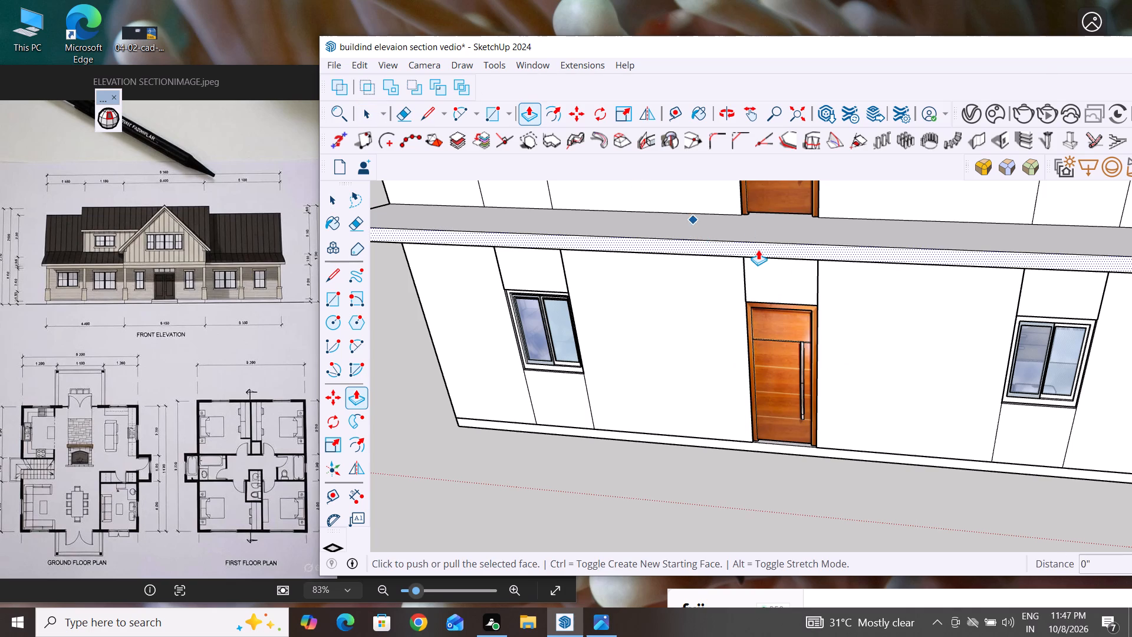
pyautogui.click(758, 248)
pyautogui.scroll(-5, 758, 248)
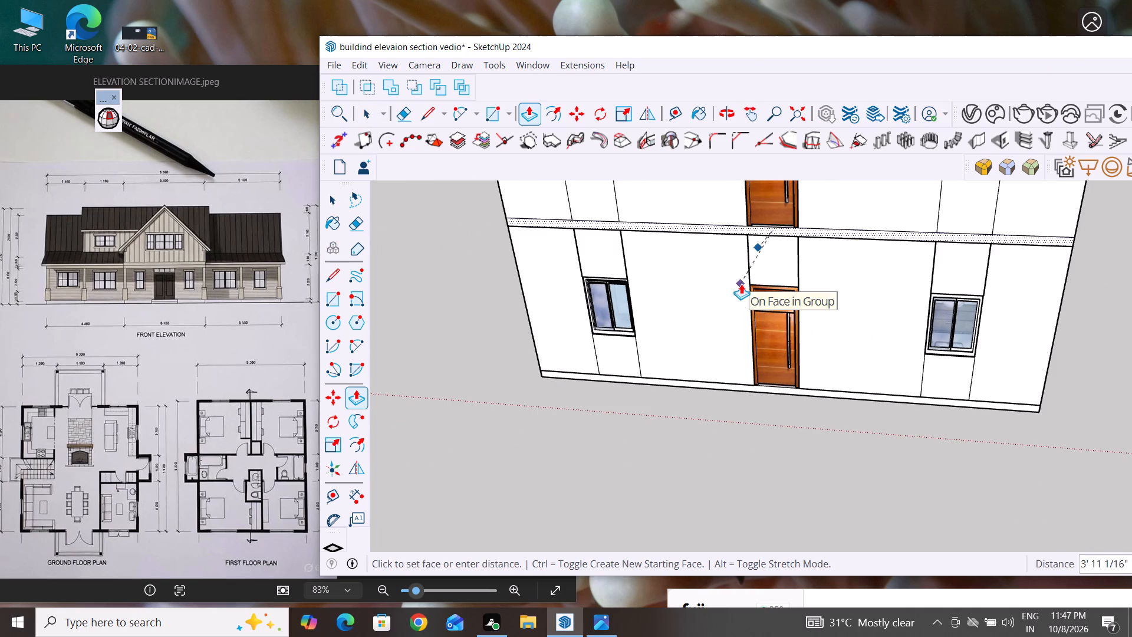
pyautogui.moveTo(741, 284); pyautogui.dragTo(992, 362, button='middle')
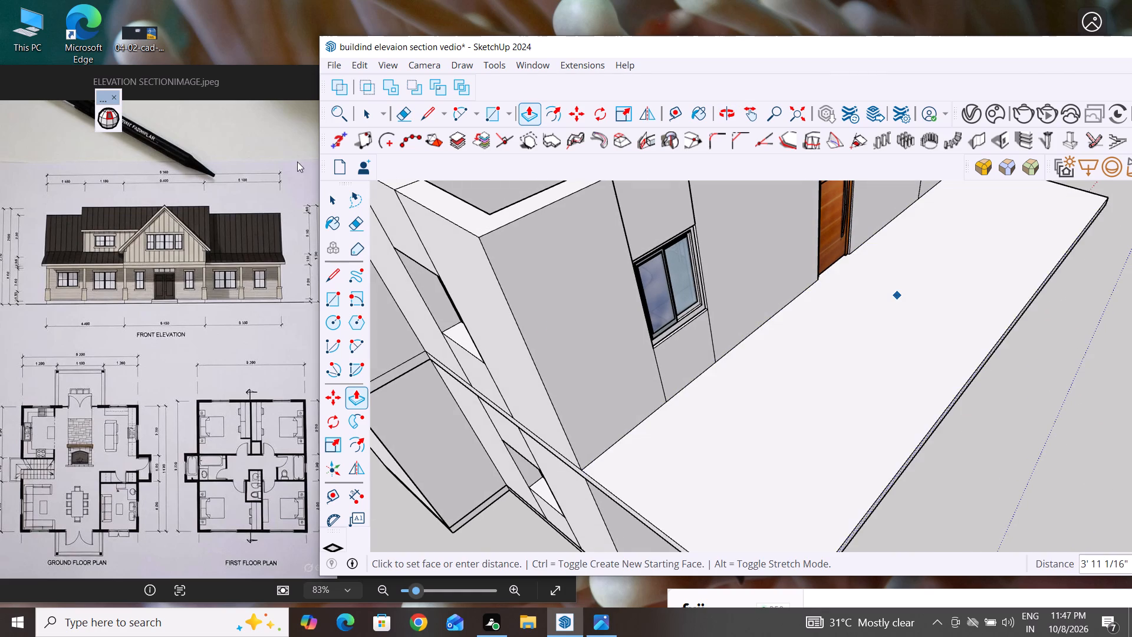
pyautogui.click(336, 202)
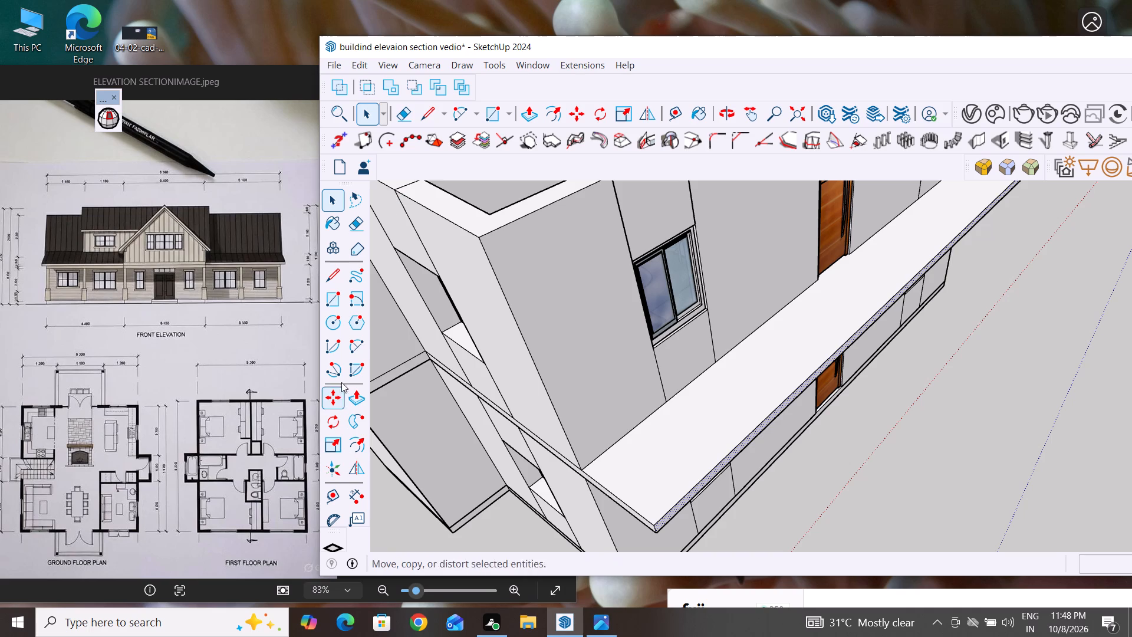
# Place a guide line parallel to the rear wall, 10' outward from the wall's edge at the projecting slab.
pyautogui.click(327, 490)
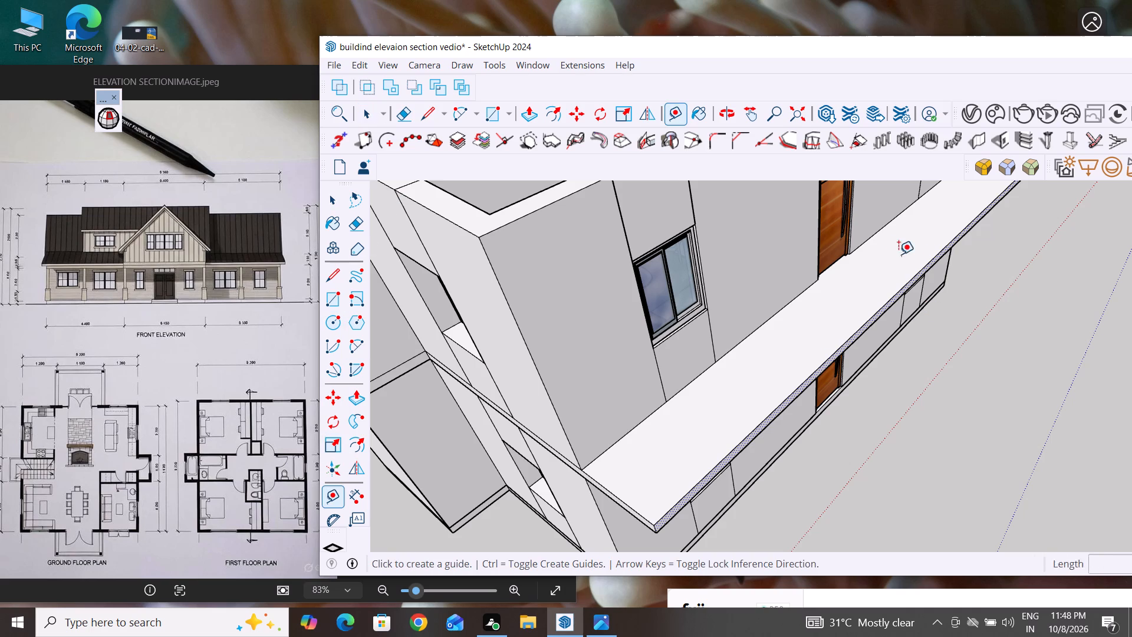
pyautogui.click(866, 239)
pyautogui.scroll(-5, 866, 239)
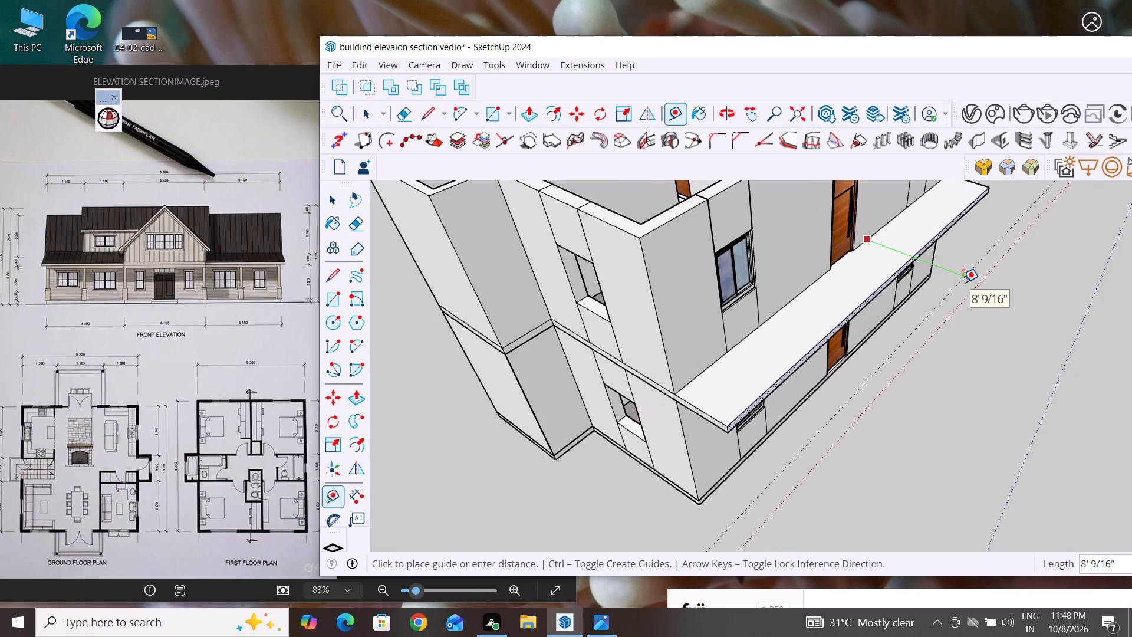
pyautogui.write("10'")
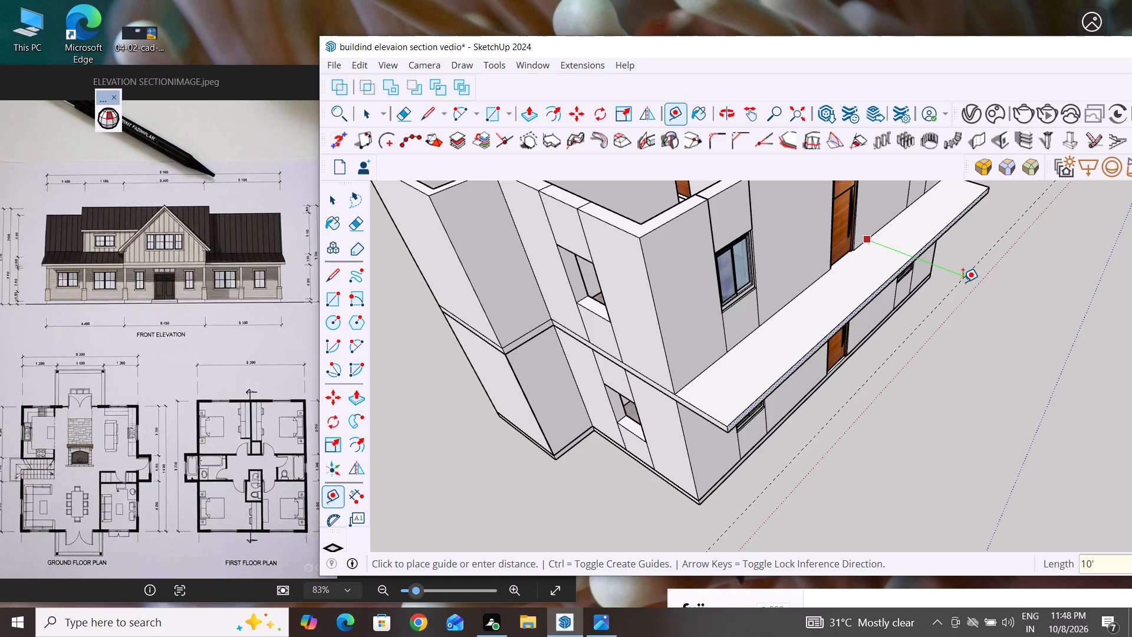
pyautogui.press('Return')
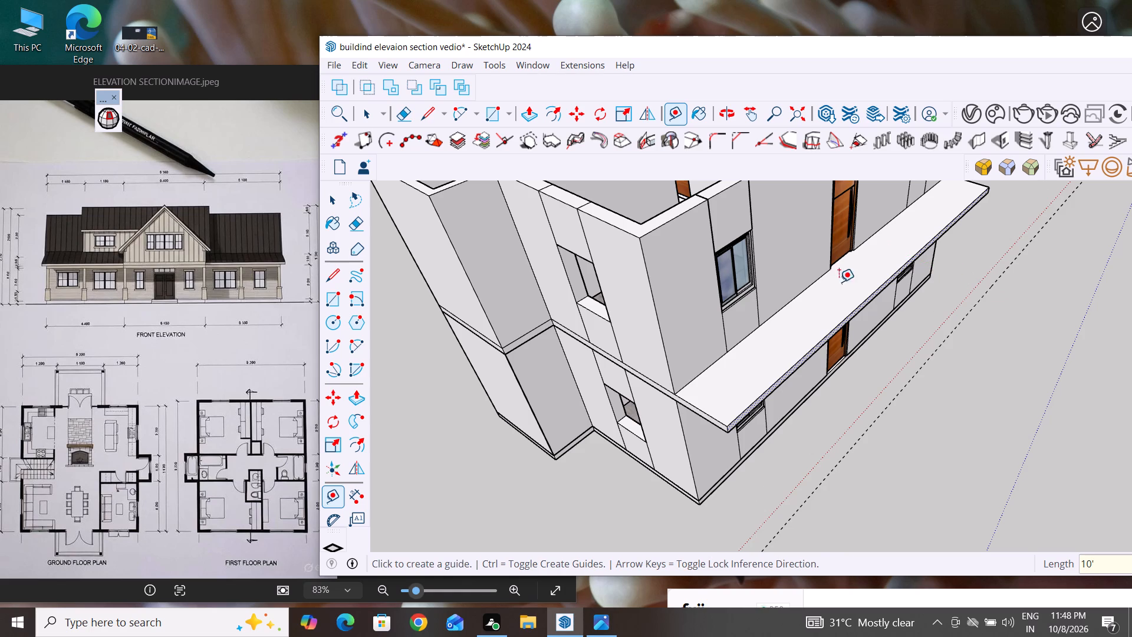
pyautogui.click(371, 113)
pyautogui.click(472, 472)
pyautogui.moveTo(770, 424); pyautogui.dragTo(818, 444, button='middle')
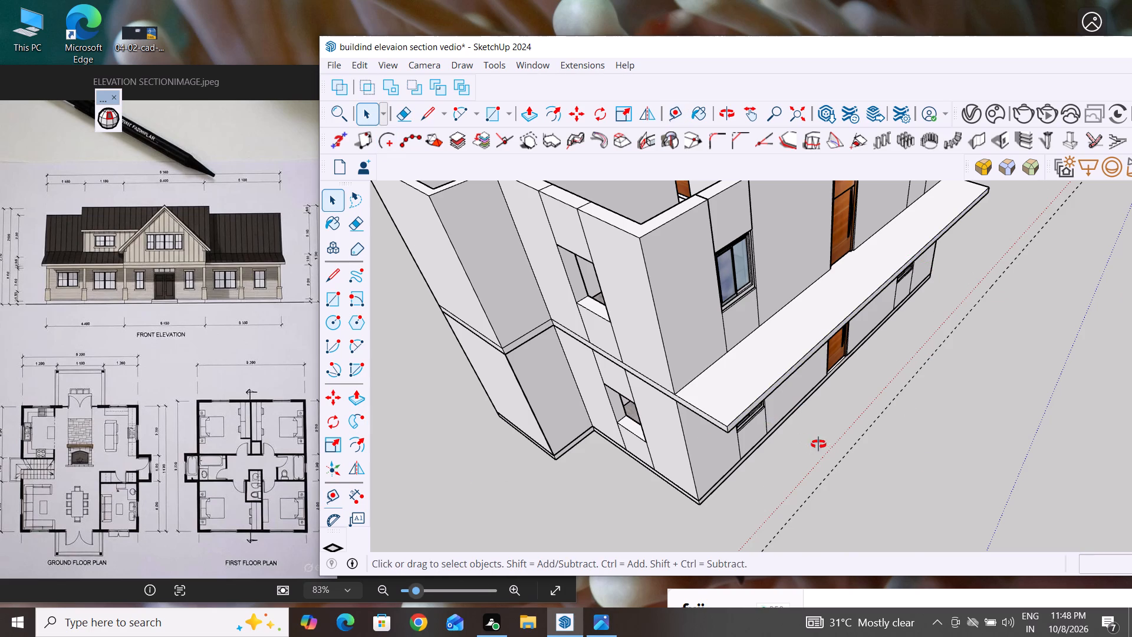
pyautogui.moveTo(818, 444); pyautogui.dragTo(752, 346, button='middle')
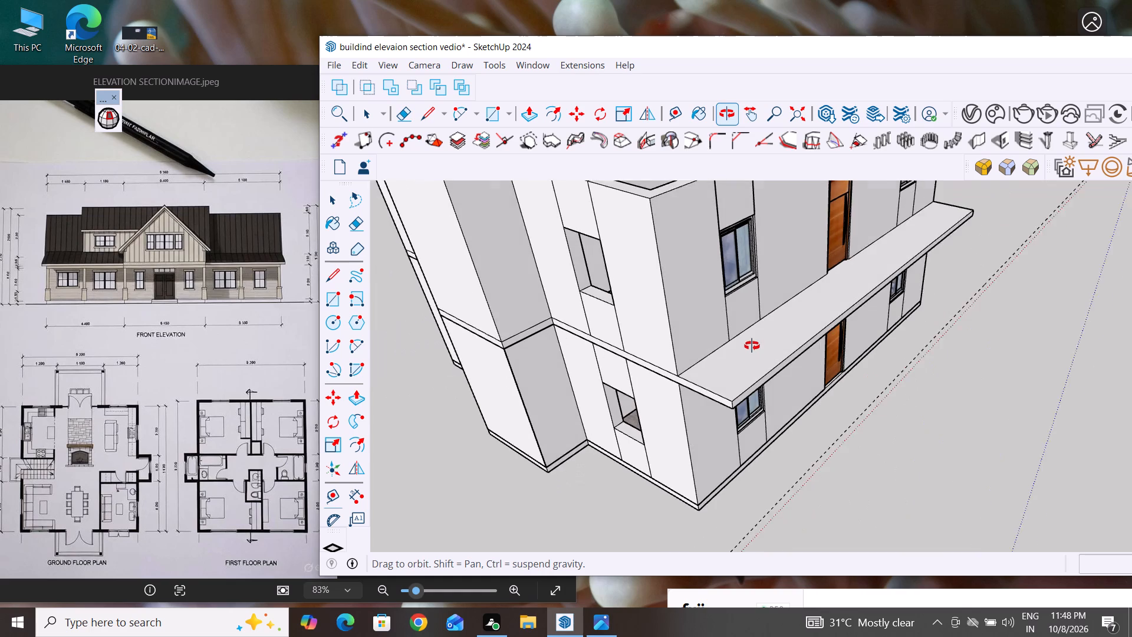
# Push the outer face of the rear slab between the storeys back 3' 11 1/16", flush with the rear wall.
pyautogui.moveTo(752, 346); pyautogui.dragTo(752, 345, button='middle')
pyautogui.click(1053, 429)
pyautogui.scroll(3, 933, 277)
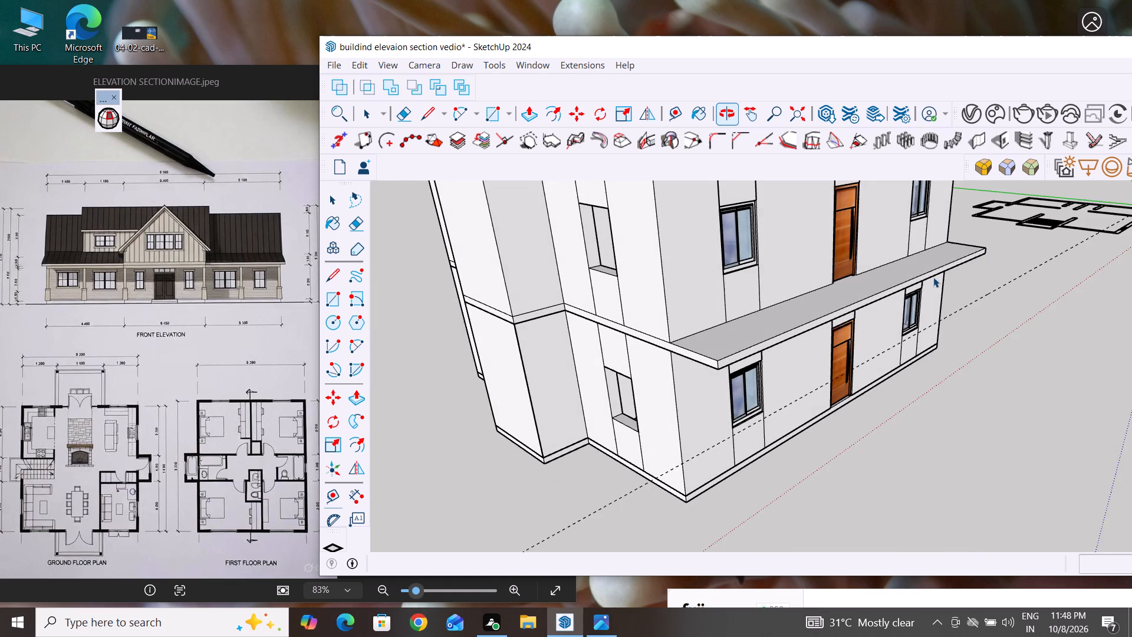
pyautogui.scroll(2, 1080, 251)
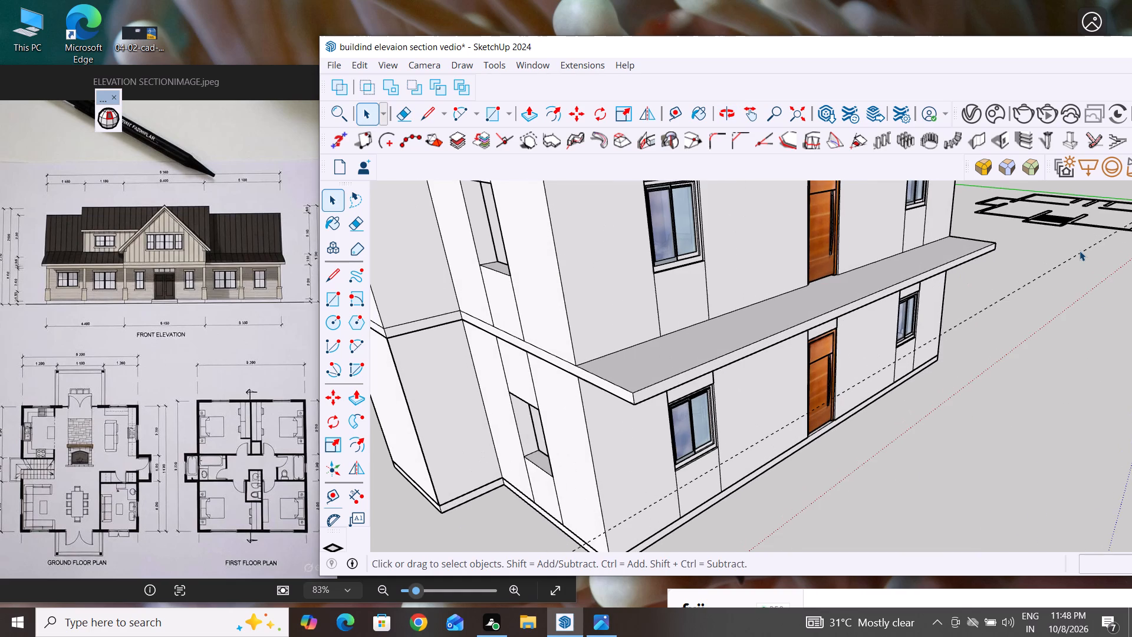
pyautogui.doubleClick(928, 254)
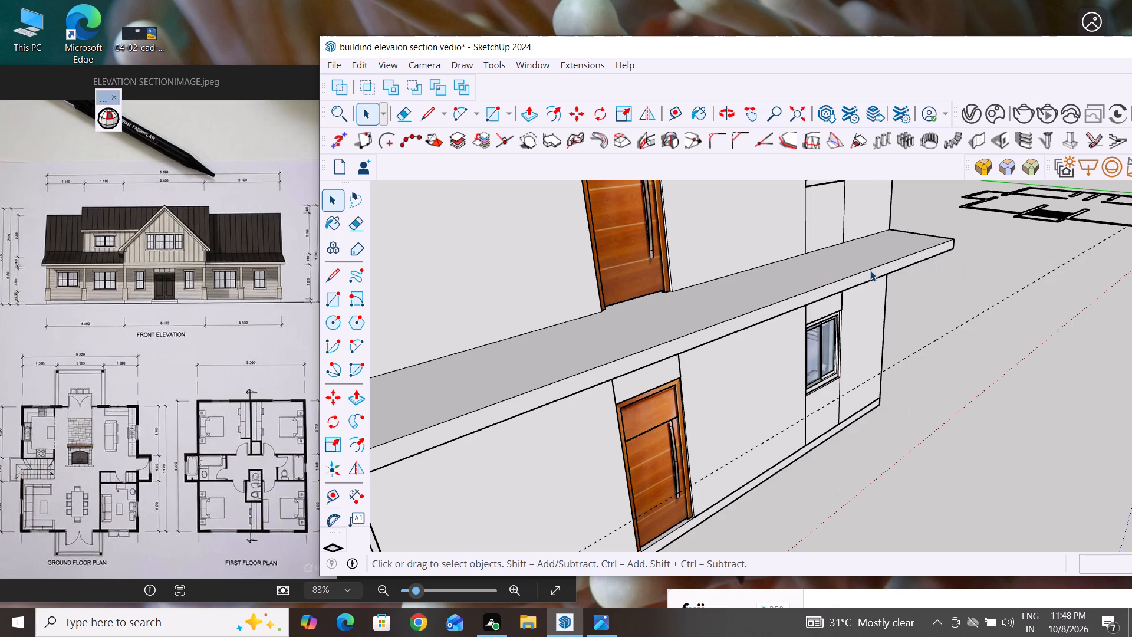
pyautogui.click(853, 281)
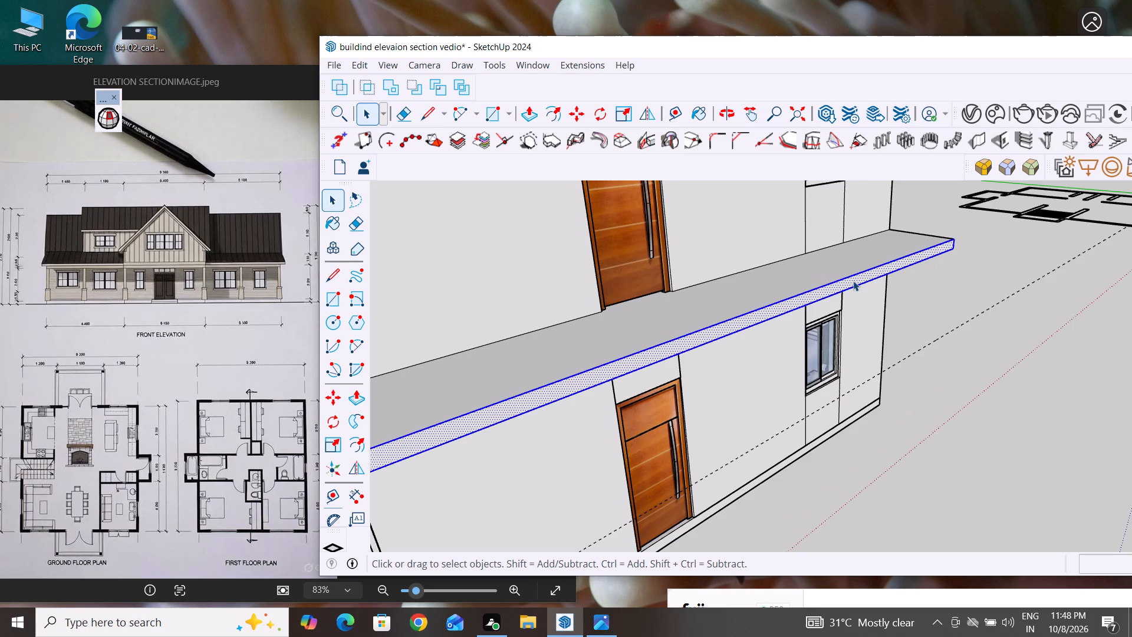
pyautogui.click(534, 117)
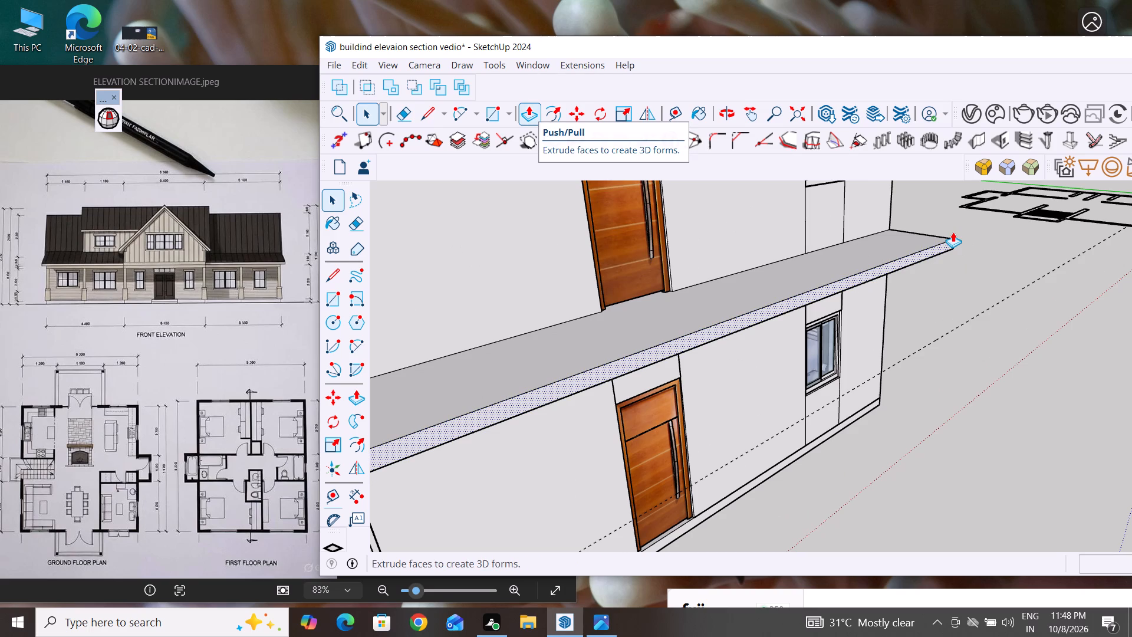
pyautogui.click(954, 236)
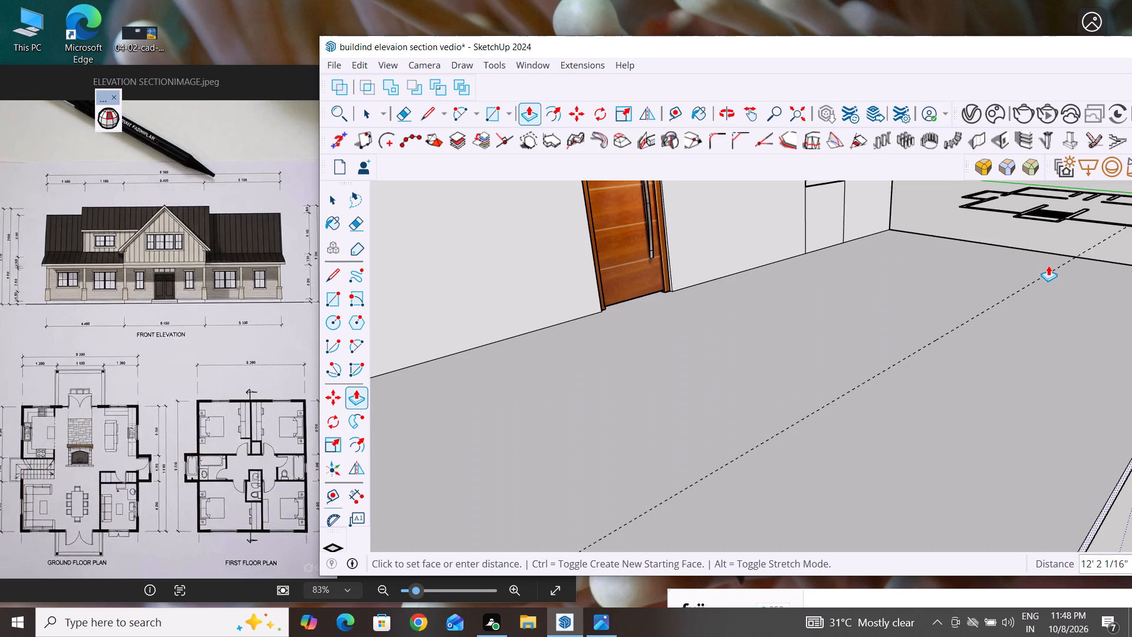
pyautogui.moveTo(1012, 280); pyautogui.dragTo(1016, 280, button='middle')
pyautogui.moveTo(1016, 280); pyautogui.dragTo(840, 340, button='middle')
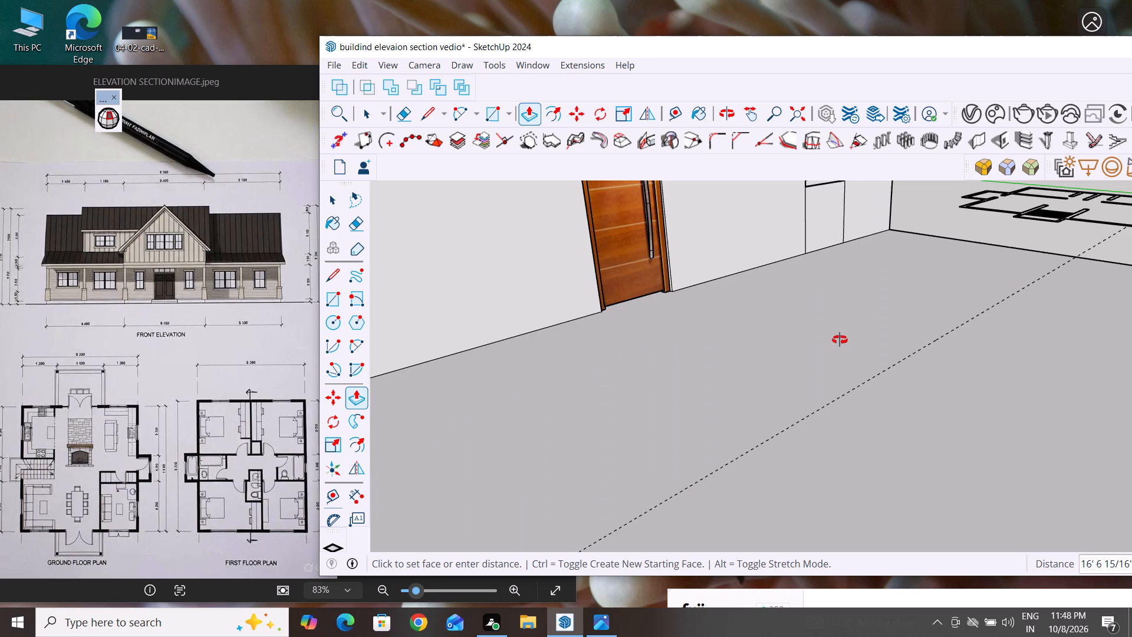
pyautogui.scroll(-3, 767, 430)
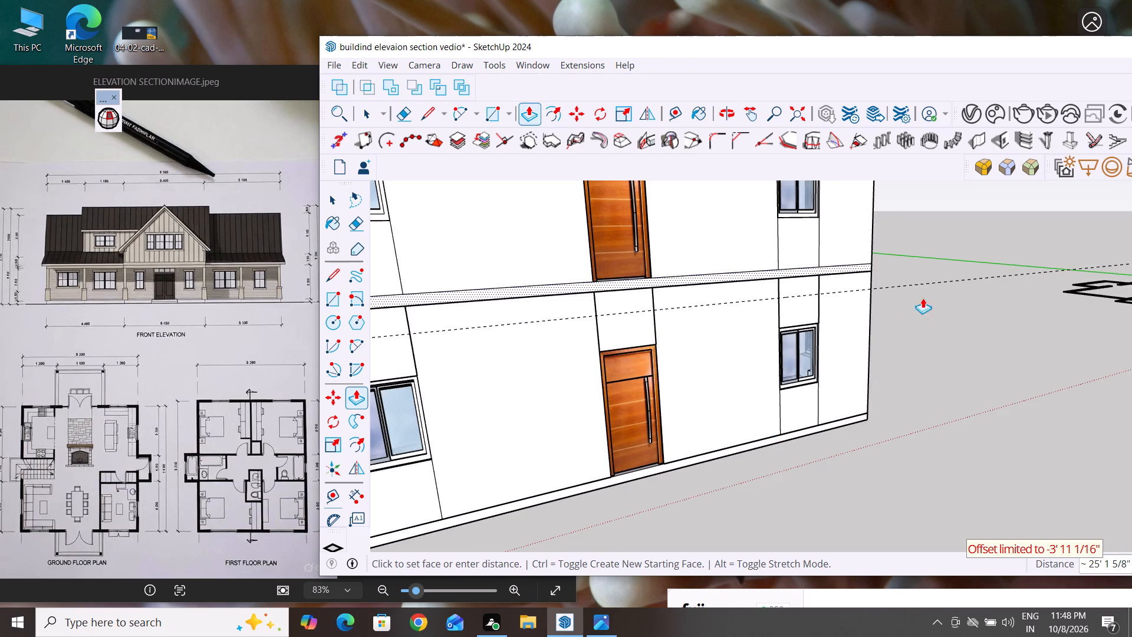
pyautogui.click(958, 277)
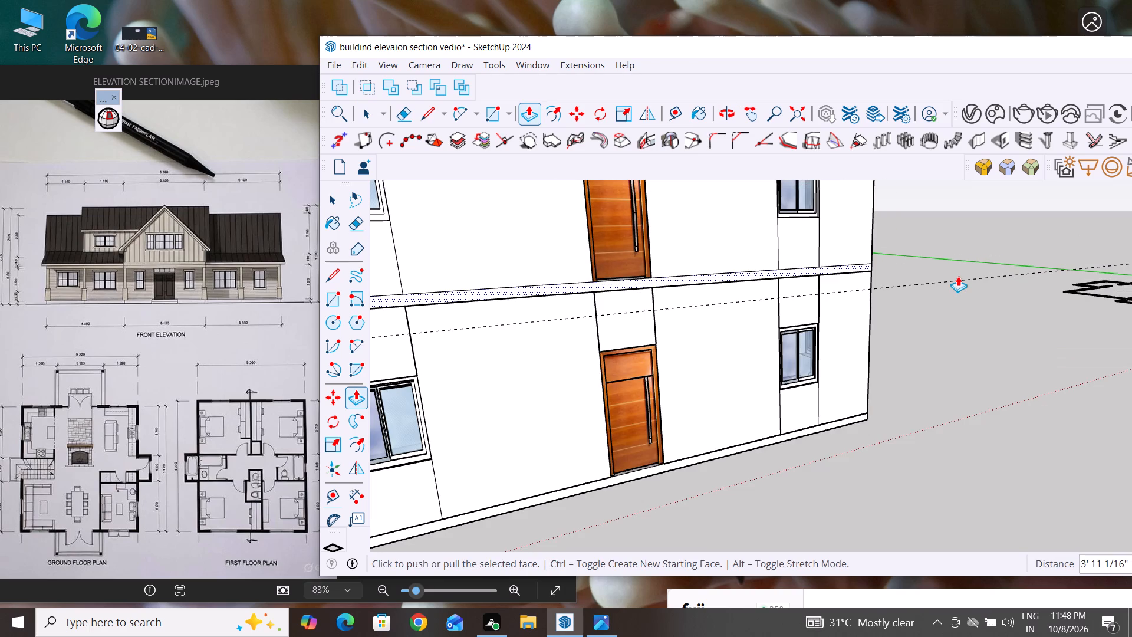
# Draw a vertical line from the dashed guide line down toward the ground, just beyond the rear wall's corner.
pyautogui.scroll(4, 963, 272)
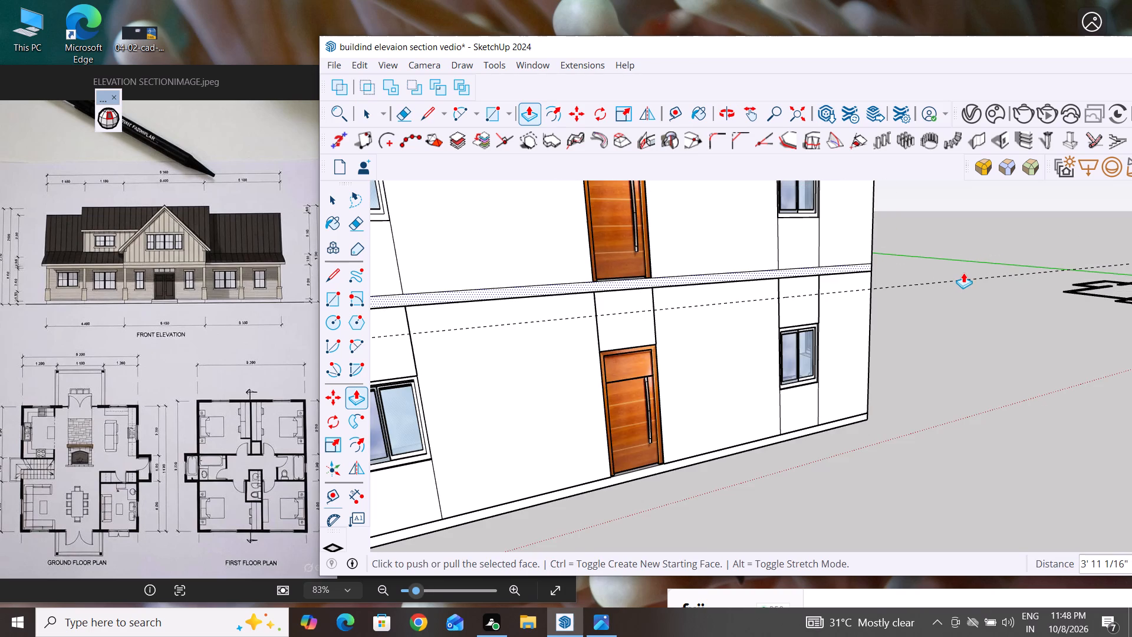
pyautogui.scroll(3, 963, 272)
pyautogui.scroll(-6, 963, 272)
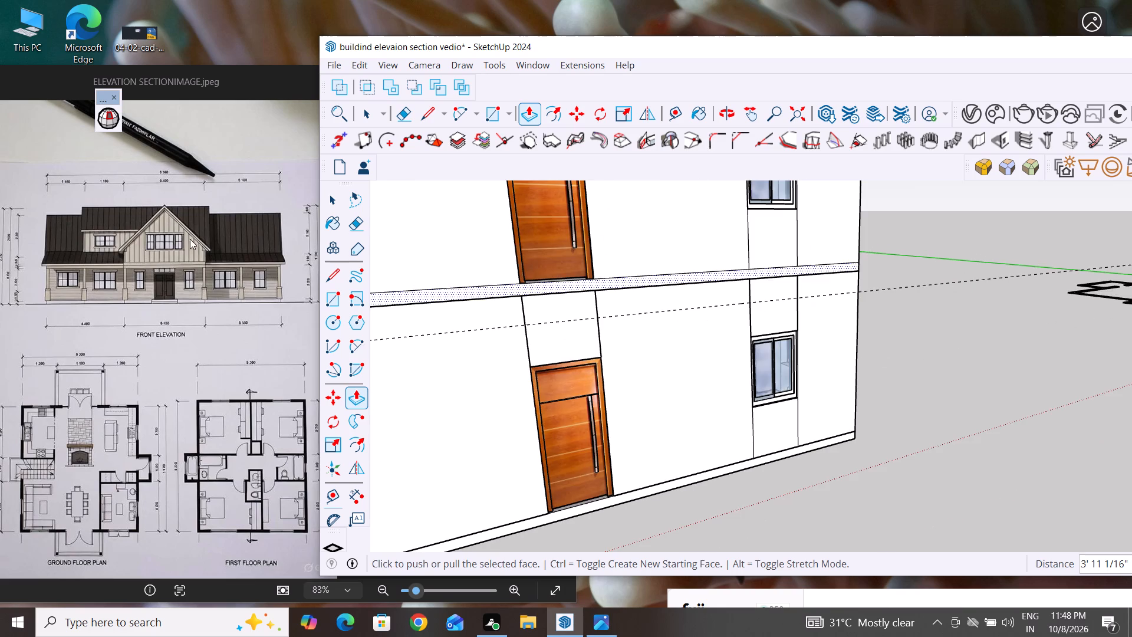
pyautogui.click(335, 205)
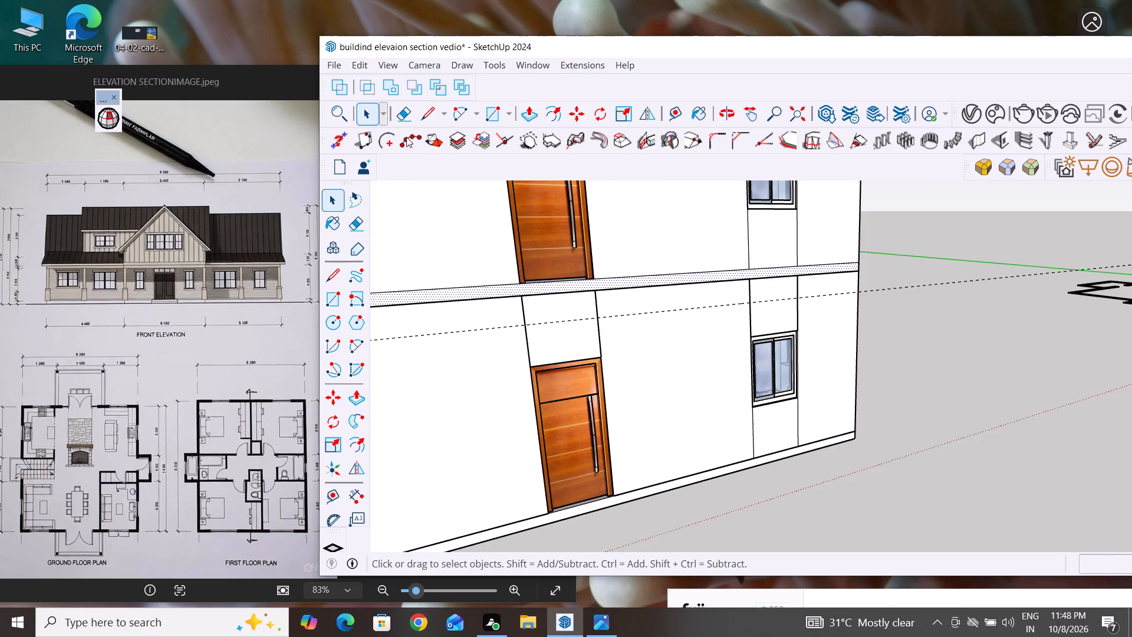
pyautogui.click(331, 274)
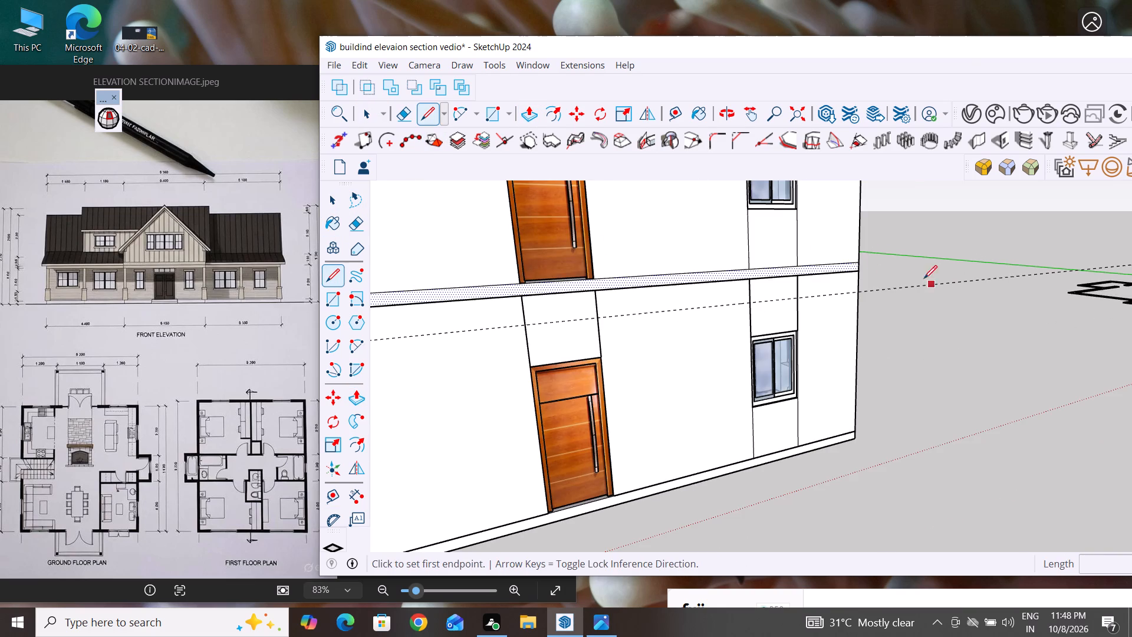
pyautogui.click(950, 283)
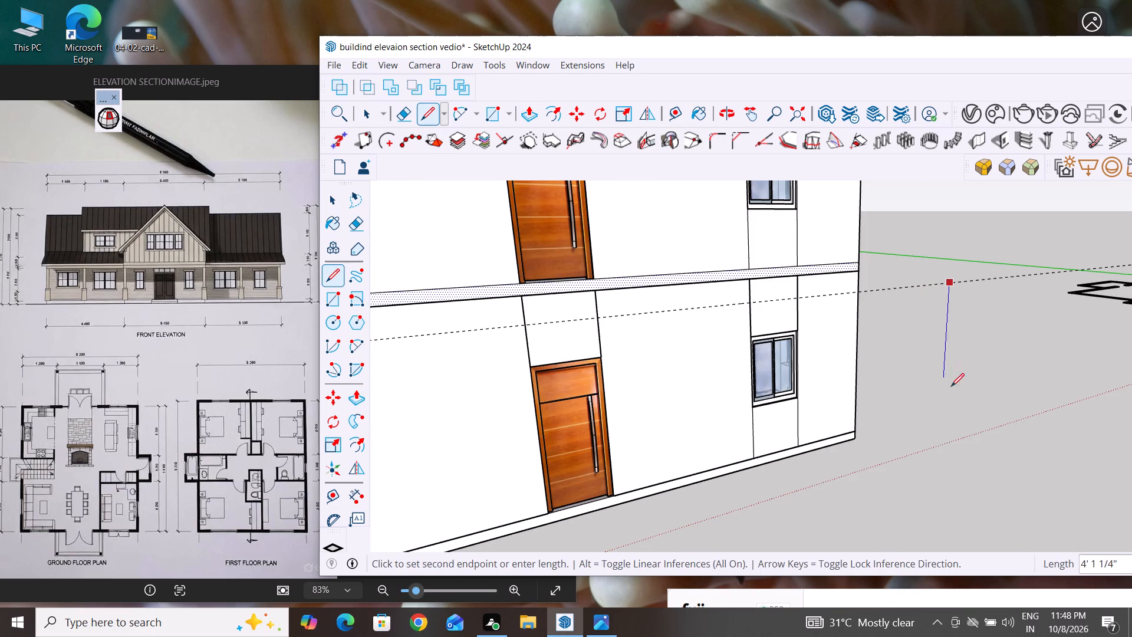
pyautogui.click(942, 448)
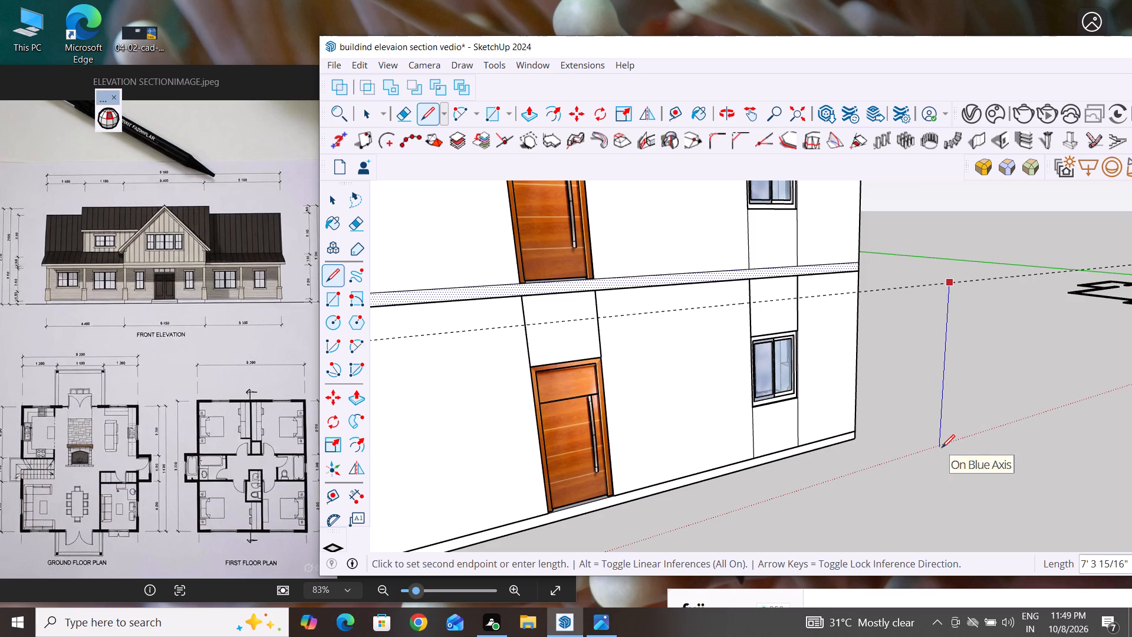
pyautogui.click(333, 203)
# Extrude the slab's edge face 10' outward from the rear wall to the guide line with Push/Pull.
pyautogui.scroll(-3, 907, 475)
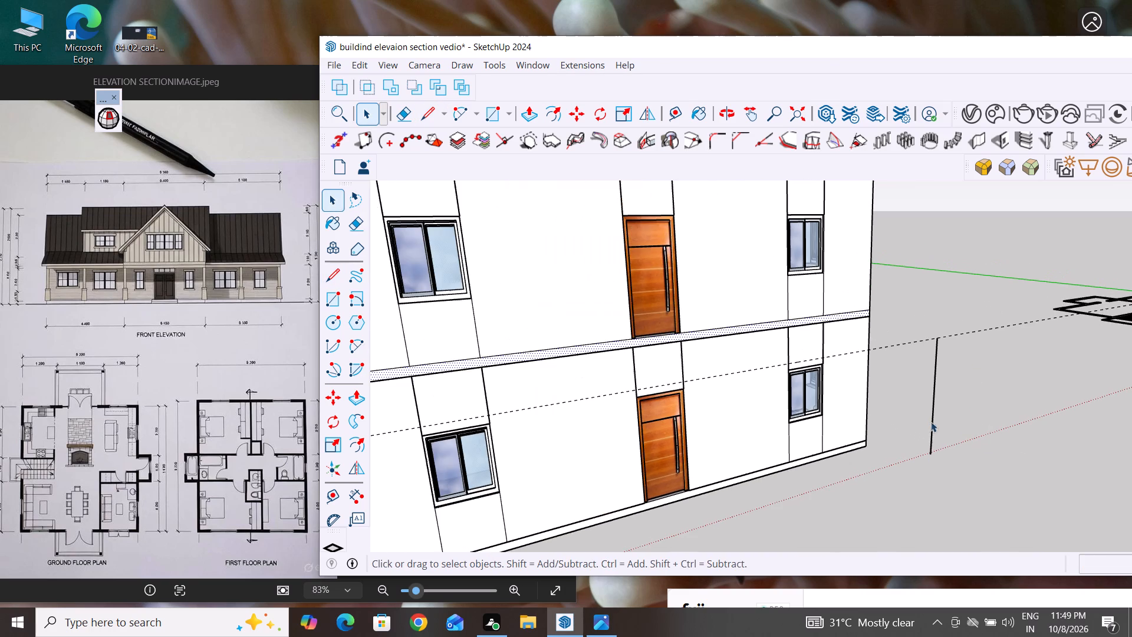
pyautogui.moveTo(934, 424); pyautogui.dragTo(1014, 517, button='middle')
pyautogui.scroll(4, 1051, 351)
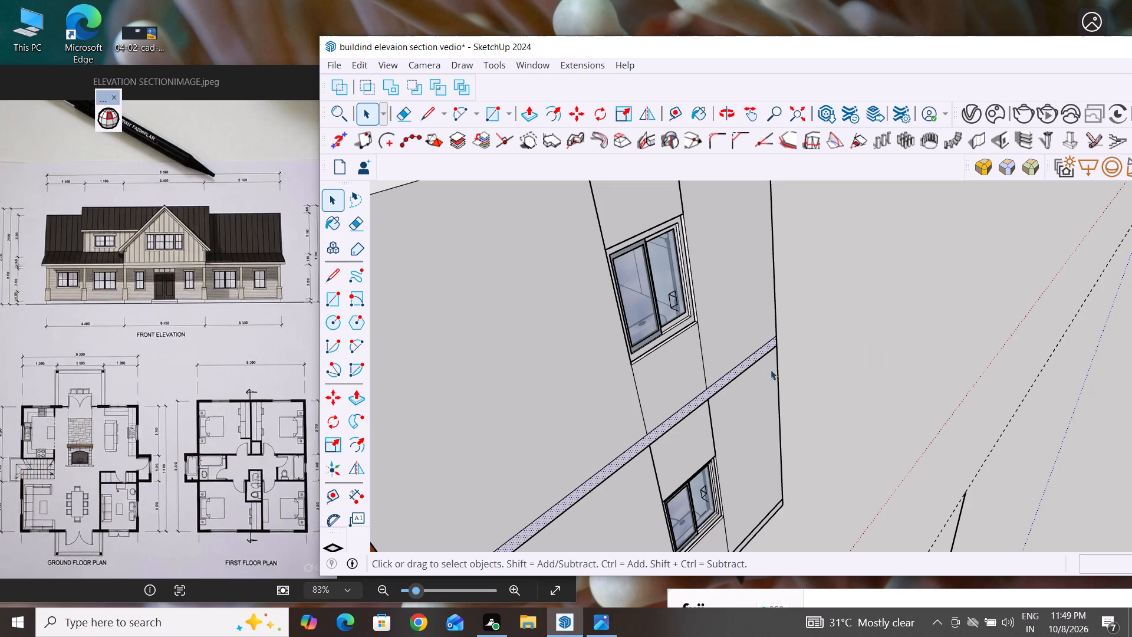
pyautogui.click(533, 107)
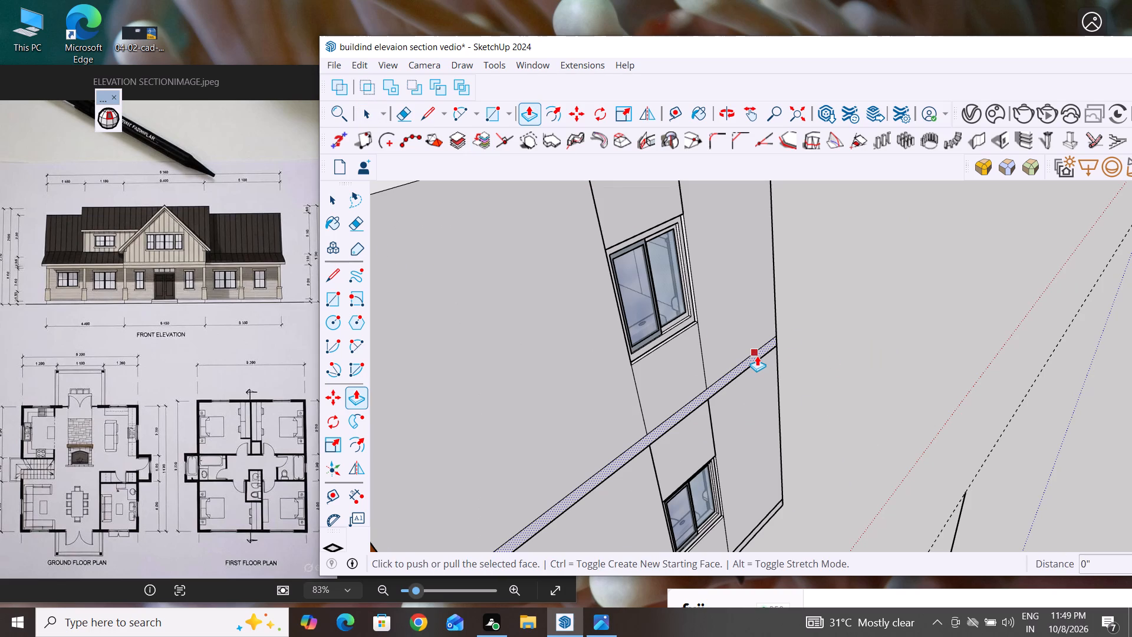
pyautogui.click(757, 354)
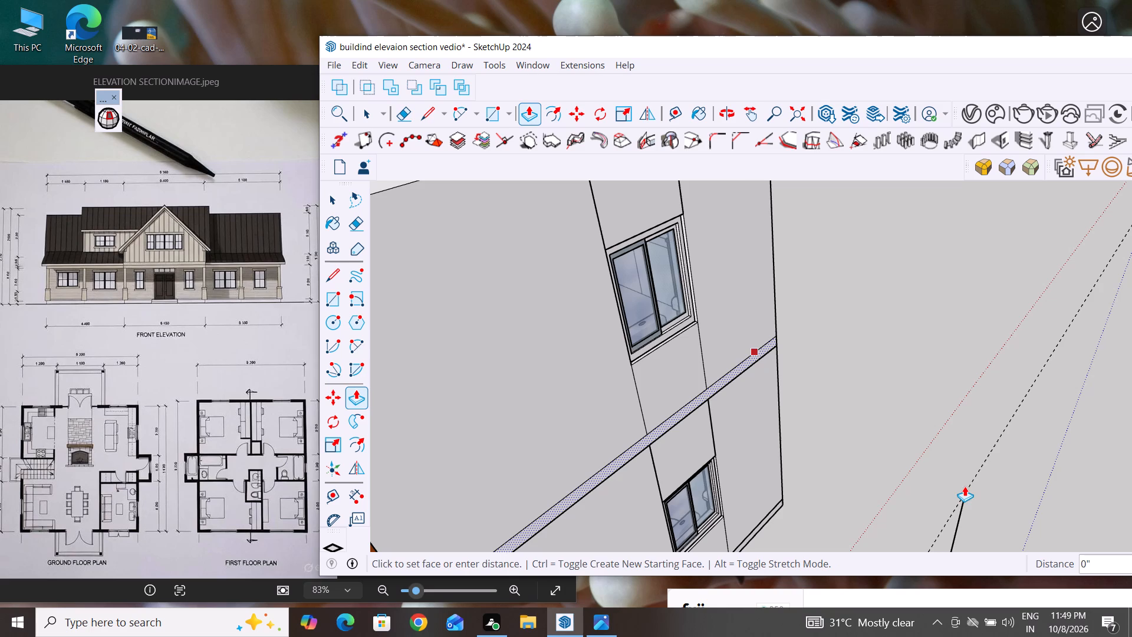
pyautogui.scroll(4, 966, 490)
pyautogui.scroll(-5, 966, 490)
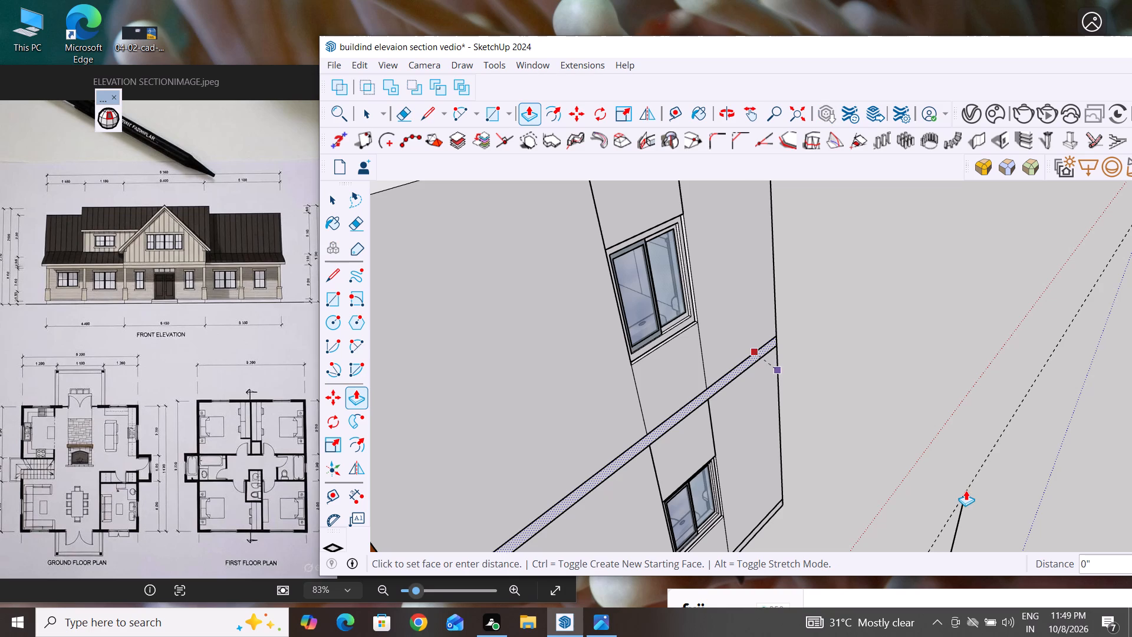
pyautogui.scroll(-4, 966, 490)
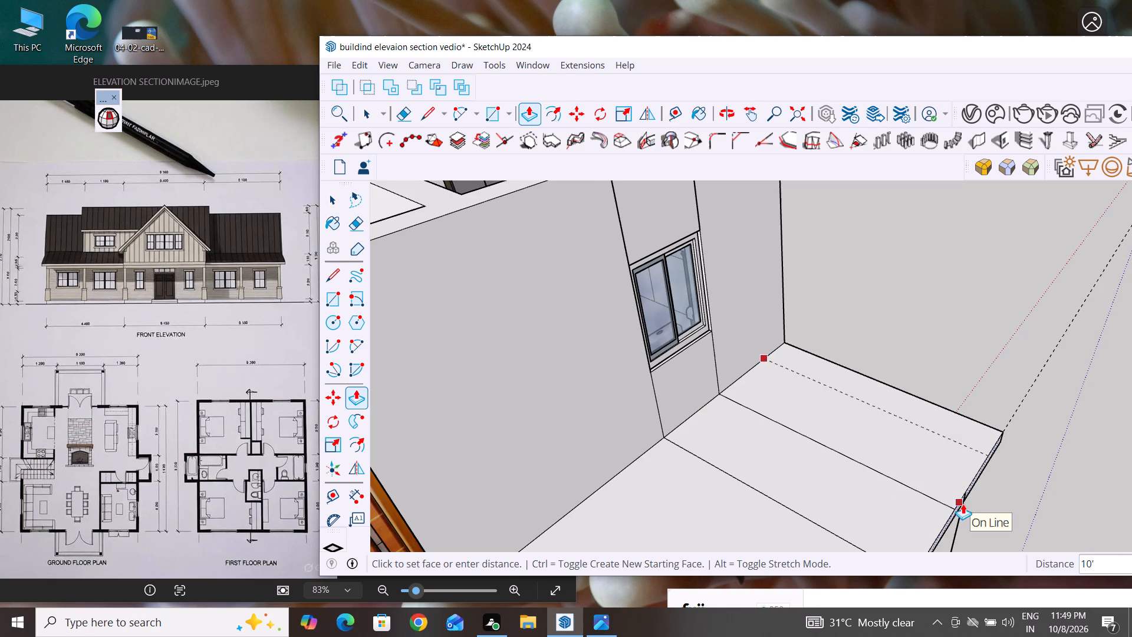
pyautogui.click(963, 504)
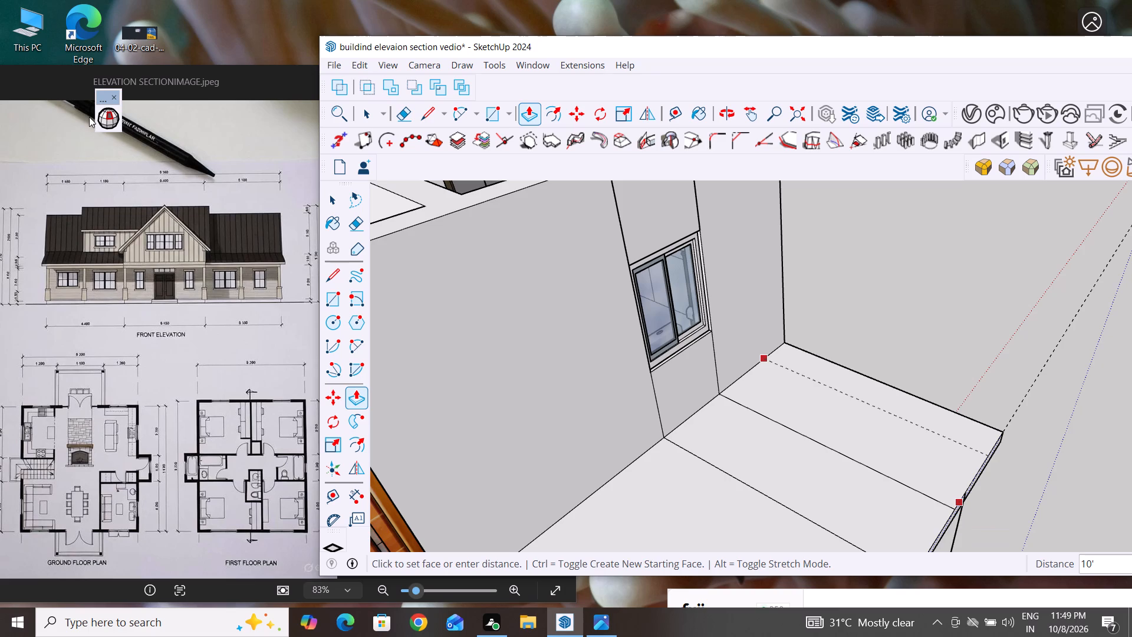
# Move the modelling window partly over the reference elevation image and extend its lower edge to the taskbar.
pyautogui.scroll(-12, 665, 320)
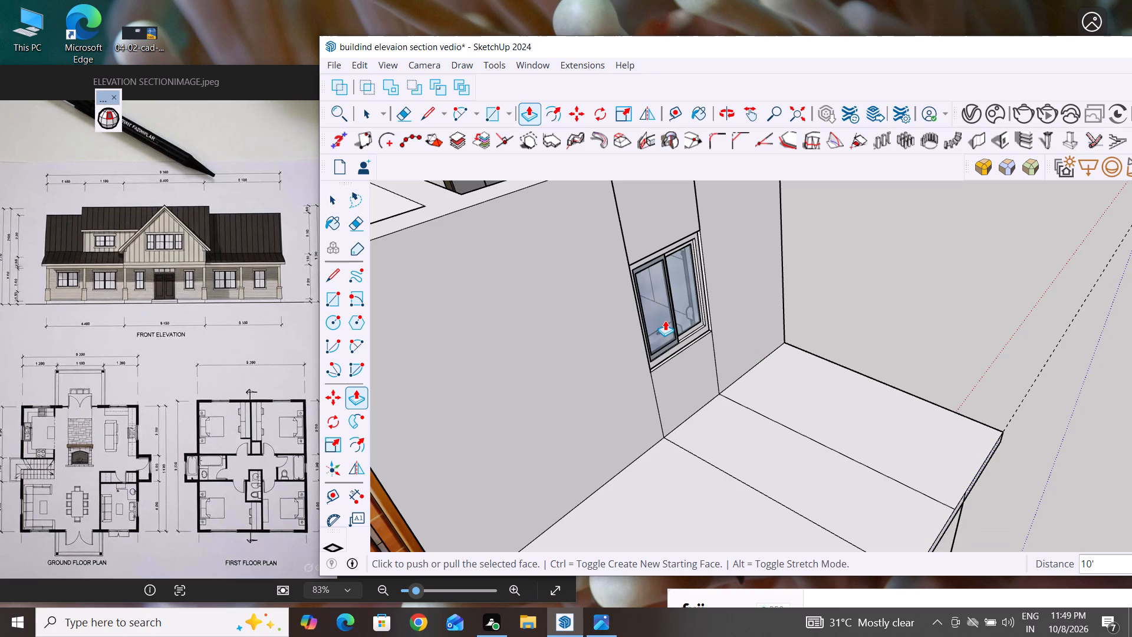
pyautogui.scroll(-11, 665, 320)
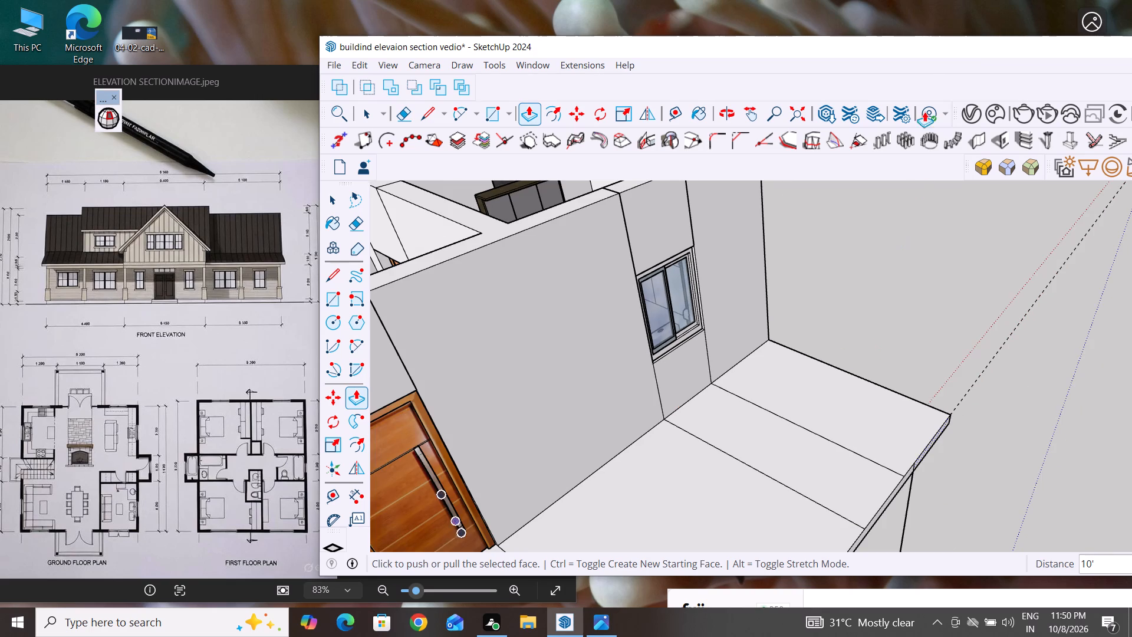
pyautogui.moveTo(982, 48); pyautogui.dragTo(779, 29)
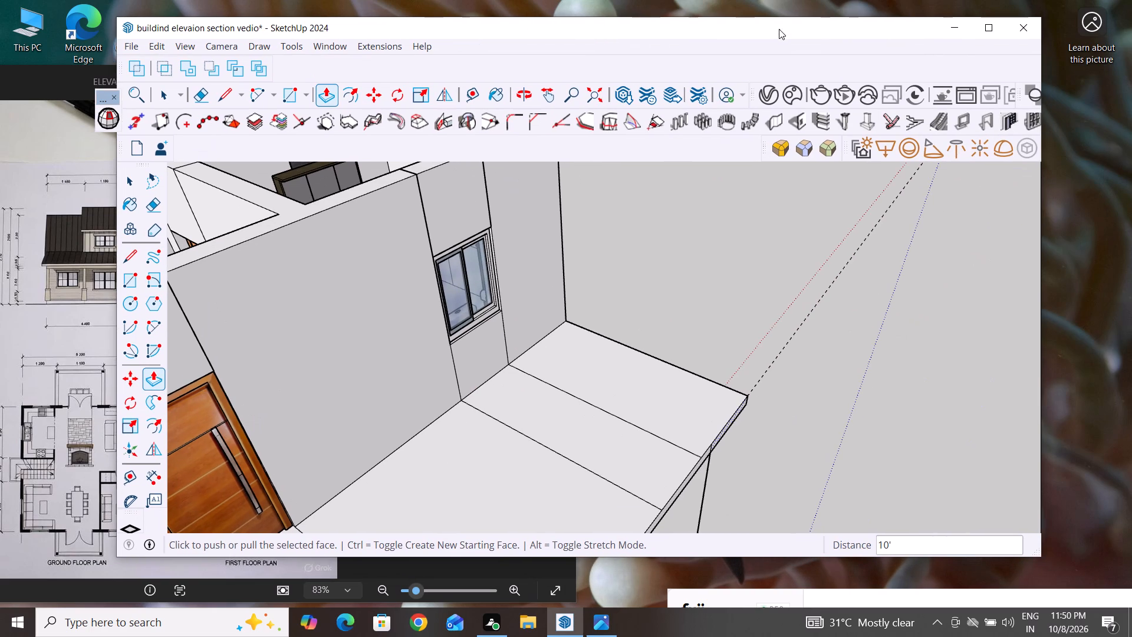
pyautogui.moveTo(787, 557); pyautogui.dragTo(788, 570)
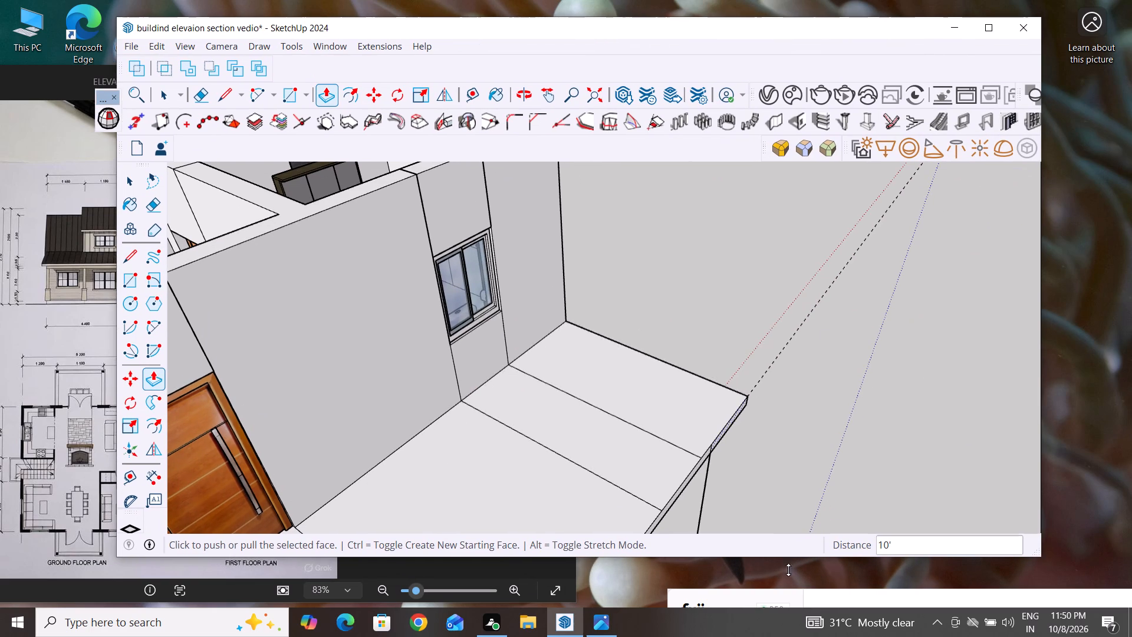
pyautogui.moveTo(788, 570); pyautogui.dragTo(800, 607)
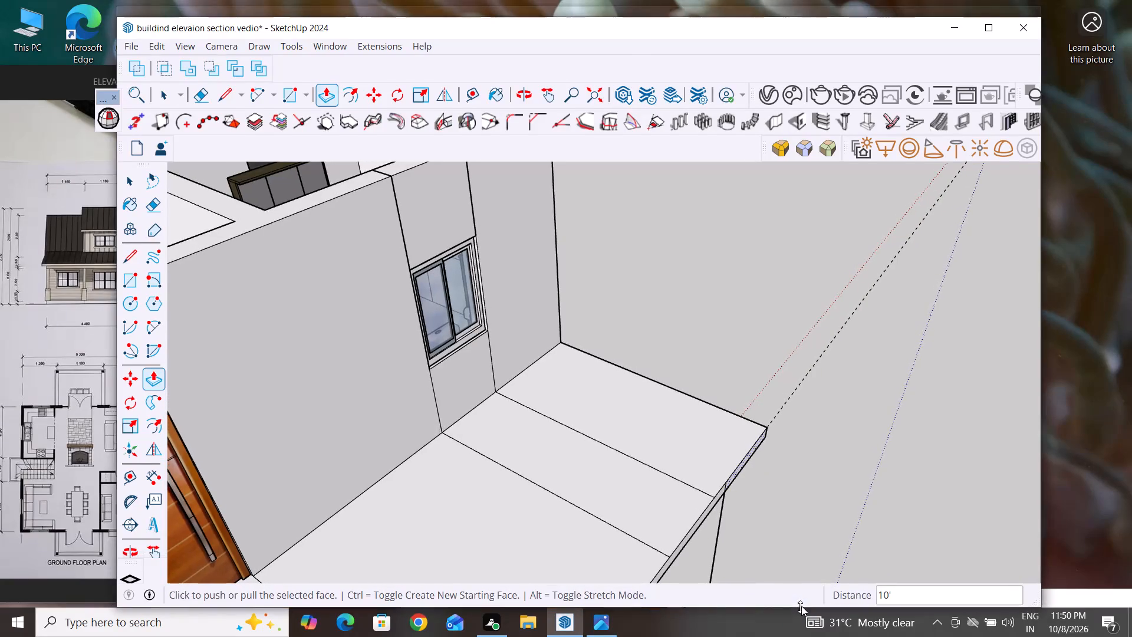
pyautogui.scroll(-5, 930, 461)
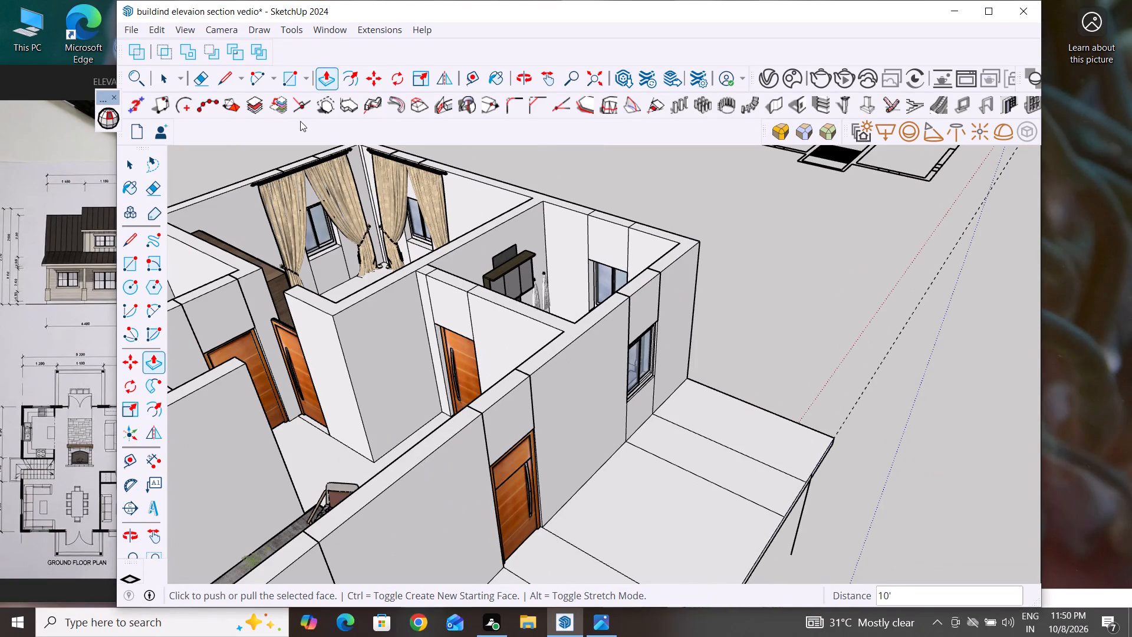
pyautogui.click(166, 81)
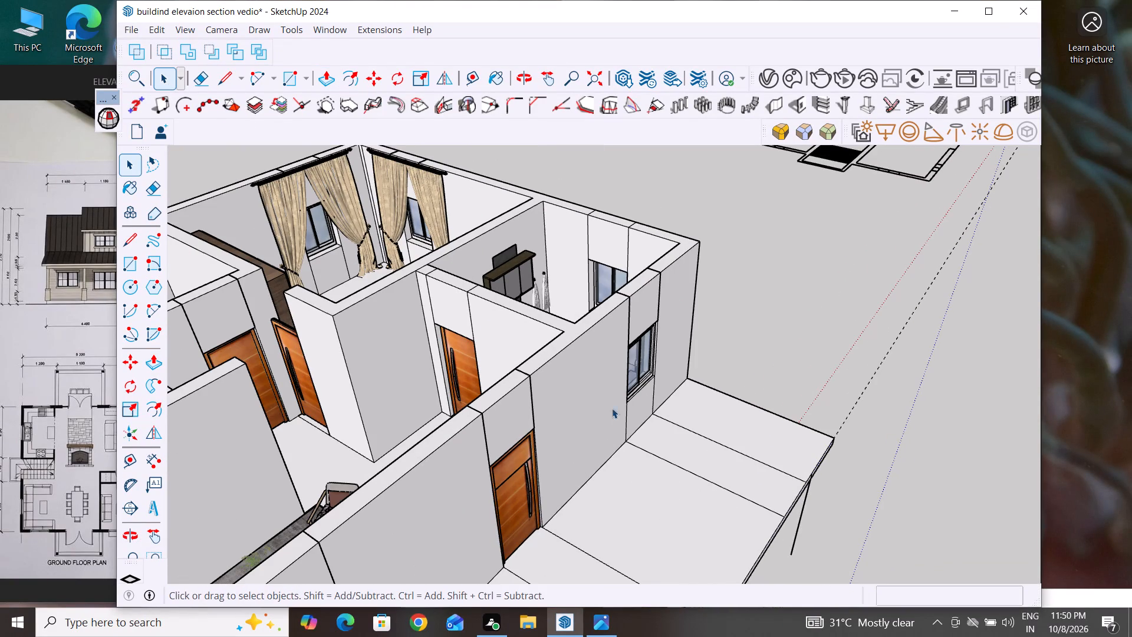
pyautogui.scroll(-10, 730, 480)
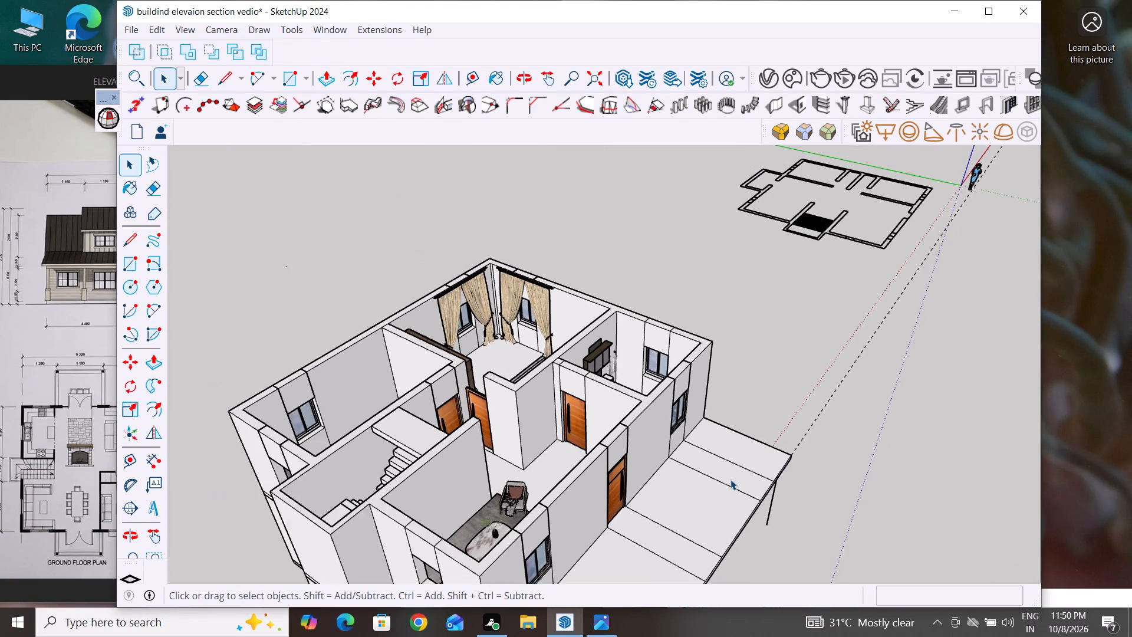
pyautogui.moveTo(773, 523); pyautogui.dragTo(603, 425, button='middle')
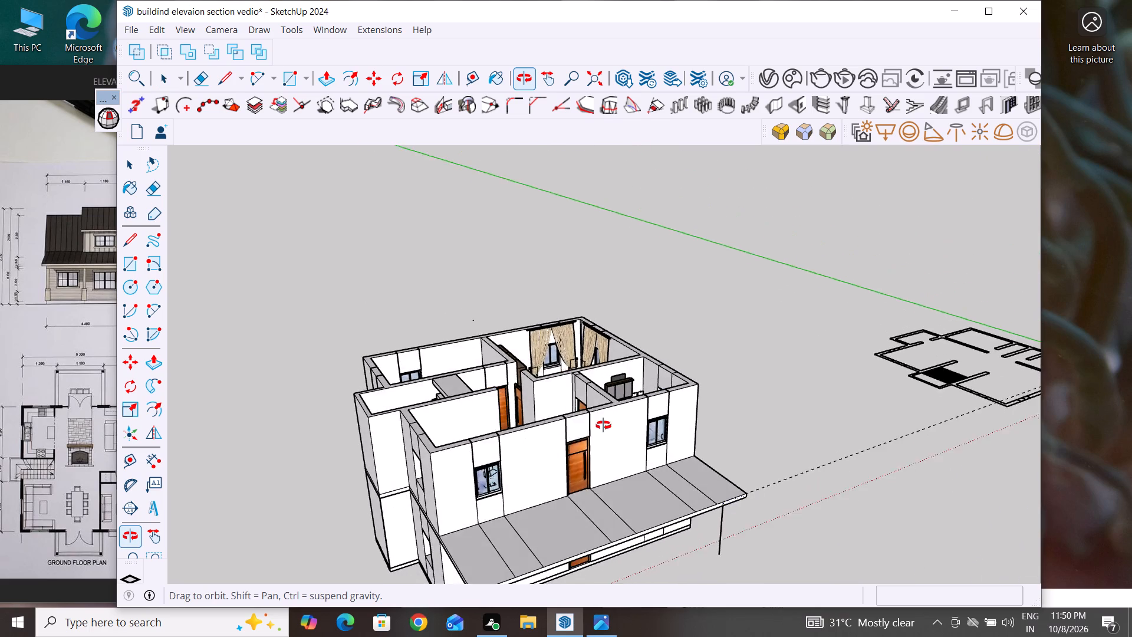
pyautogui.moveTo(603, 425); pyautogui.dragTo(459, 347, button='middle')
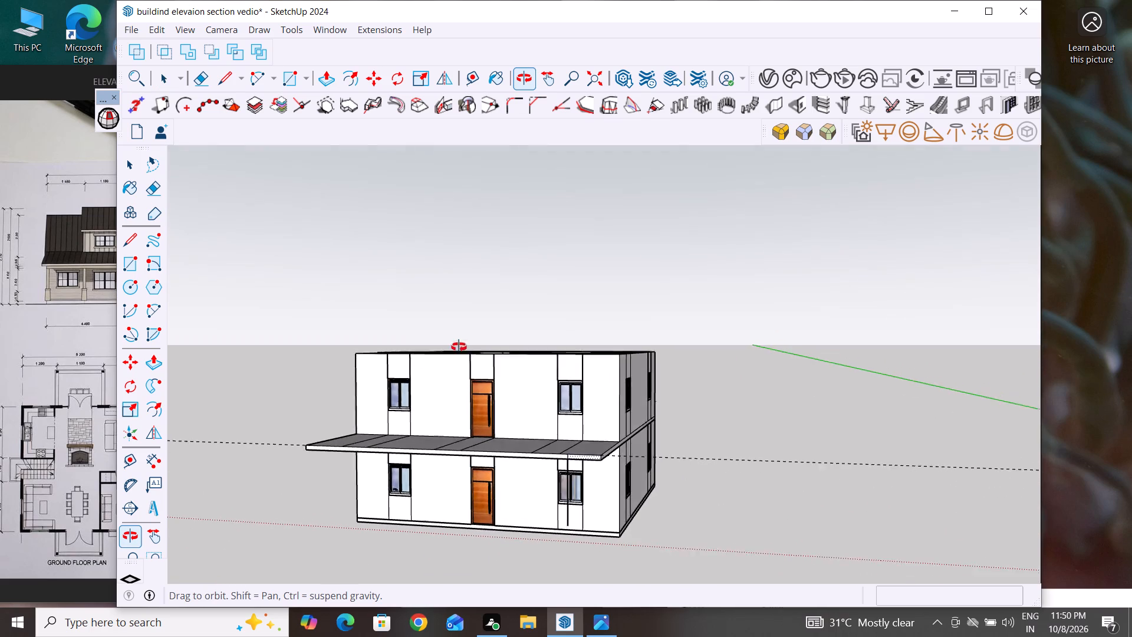
# Examine the extended slab and the rear facade from the front, above and a closer distance.
pyautogui.moveTo(459, 347); pyautogui.dragTo(519, 329, button='middle')
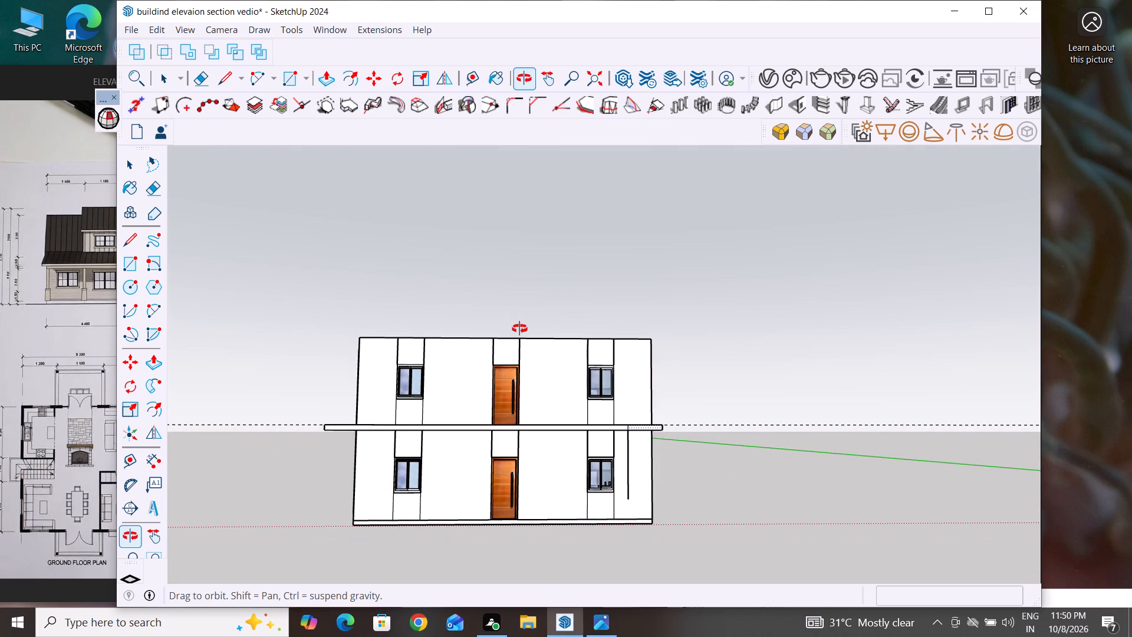
pyautogui.moveTo(519, 329); pyautogui.dragTo(518, 412, button='middle')
pyautogui.scroll(-8, 595, 267)
pyautogui.moveTo(596, 448); pyautogui.dragTo(595, 266, button='middle')
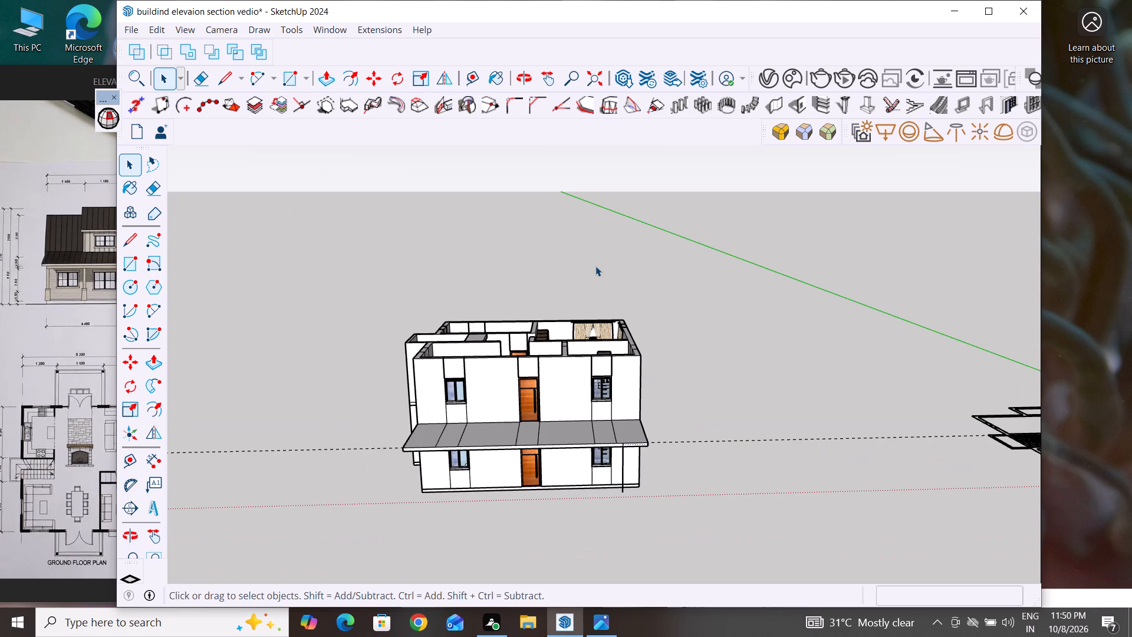
pyautogui.moveTo(595, 266); pyautogui.dragTo(587, 534, button='middle')
pyautogui.scroll(4, 595, 415)
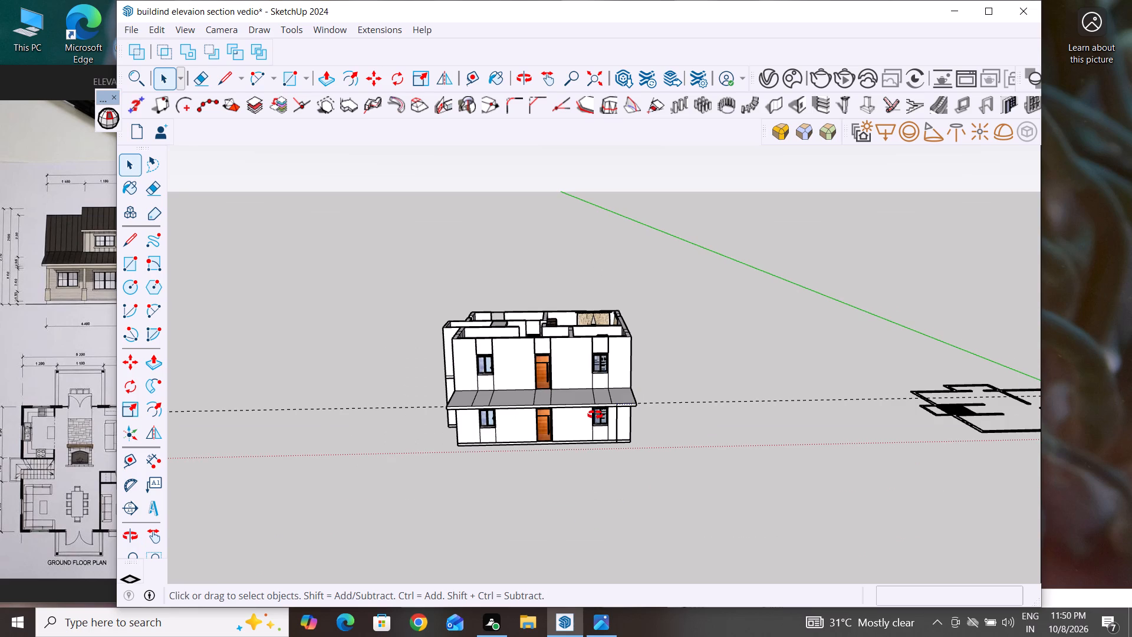
pyautogui.scroll(3, 595, 415)
pyautogui.moveTo(577, 485); pyautogui.dragTo(584, 527, button='middle')
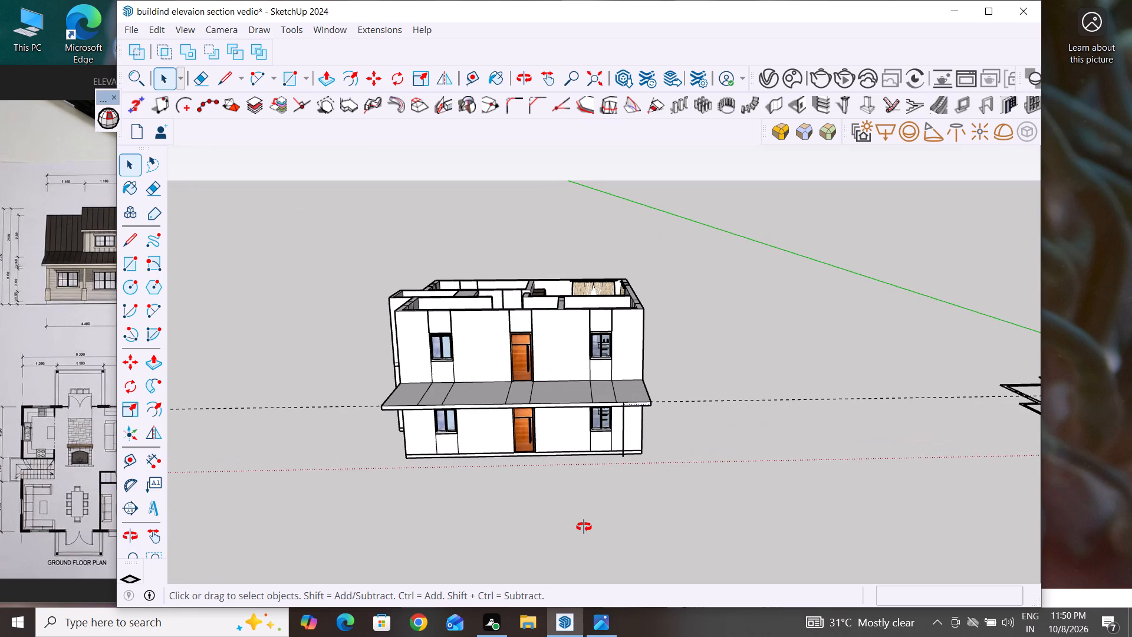
pyautogui.moveTo(584, 527); pyautogui.dragTo(587, 540, button='middle')
pyautogui.scroll(2, 636, 467)
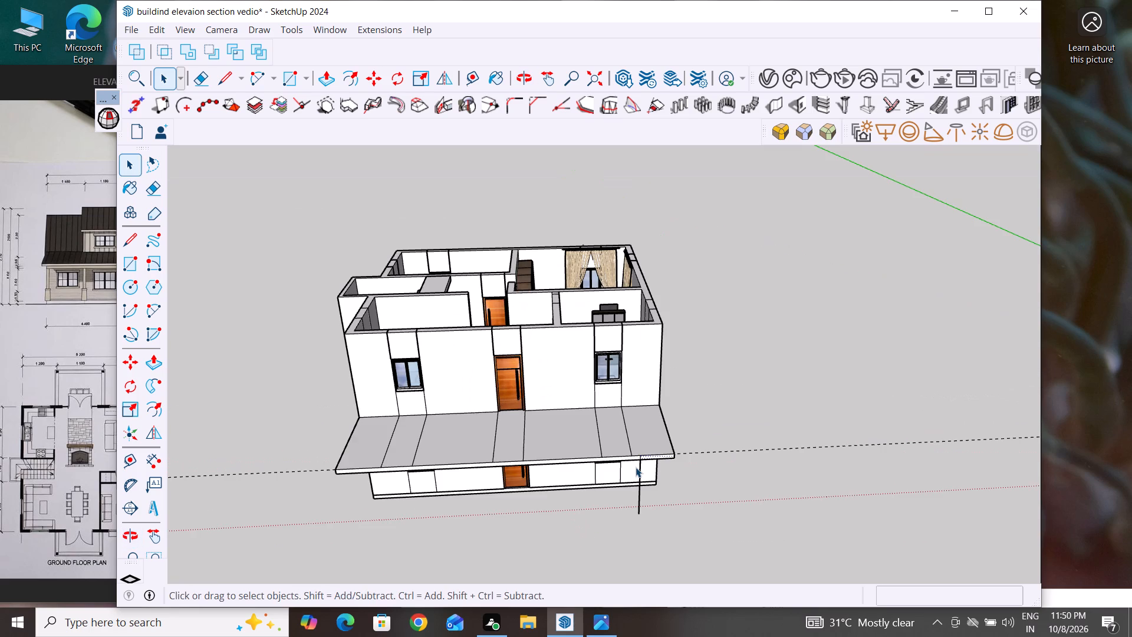
pyautogui.scroll(2, 636, 467)
pyautogui.scroll(-5, 806, 342)
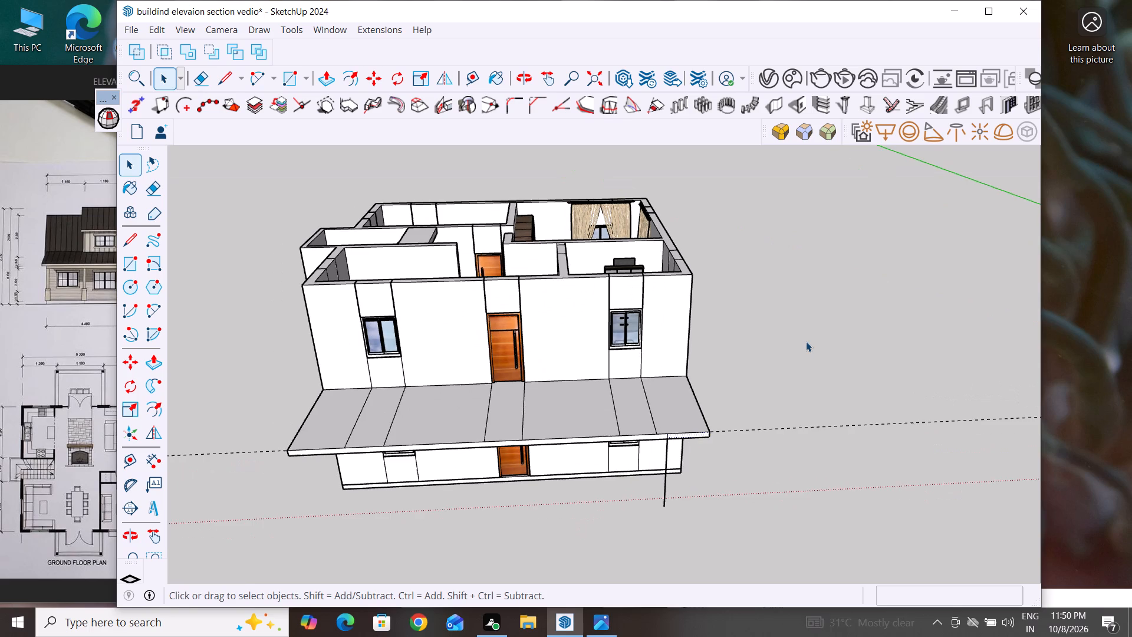
pyautogui.scroll(-4, 806, 342)
pyautogui.scroll(1, 807, 354)
# Delete the seam line on the slab's top surface that aligns with the outer side of the bathroom-side window.
pyautogui.moveTo(806, 356); pyautogui.dragTo(787, 493, button='middle')
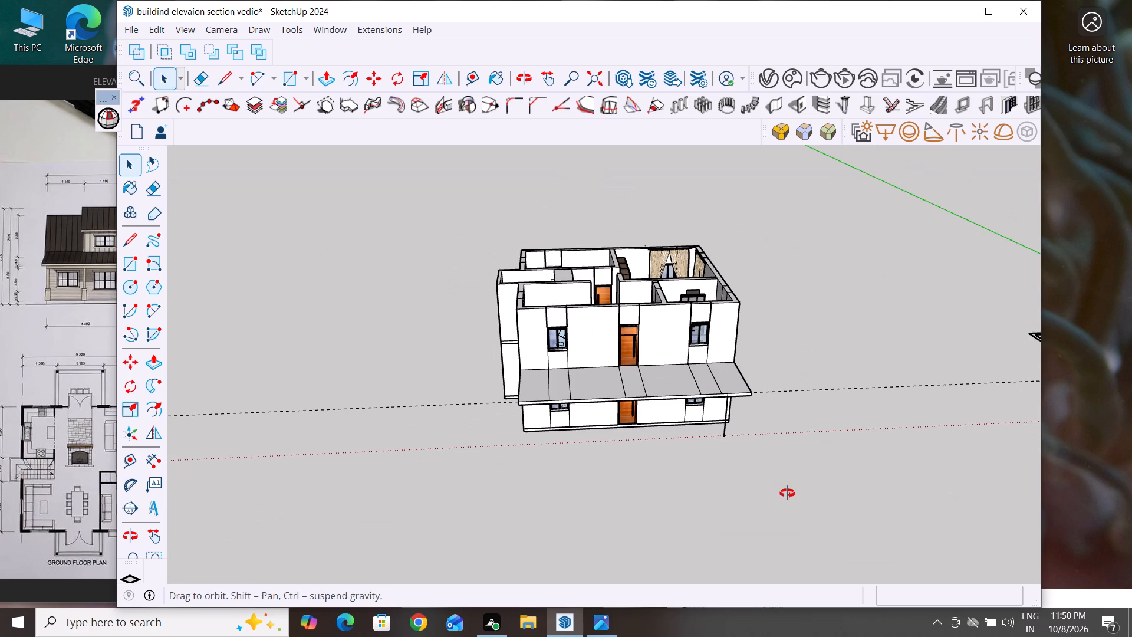
pyautogui.moveTo(787, 493); pyautogui.dragTo(787, 497, button='middle')
pyautogui.scroll(4, 706, 488)
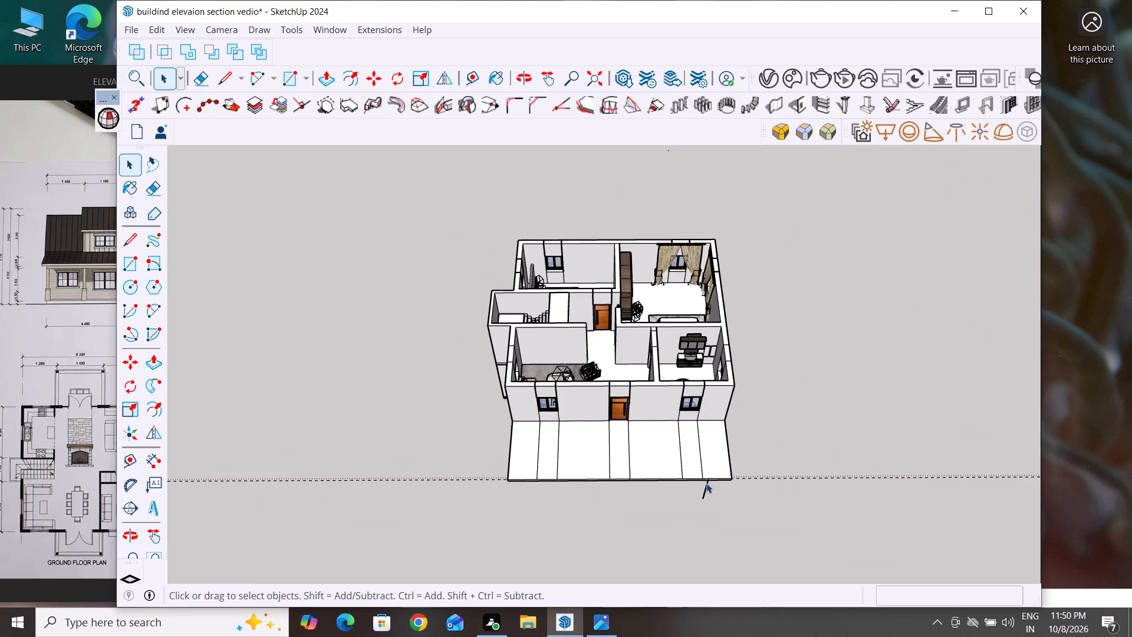
pyautogui.scroll(4, 706, 482)
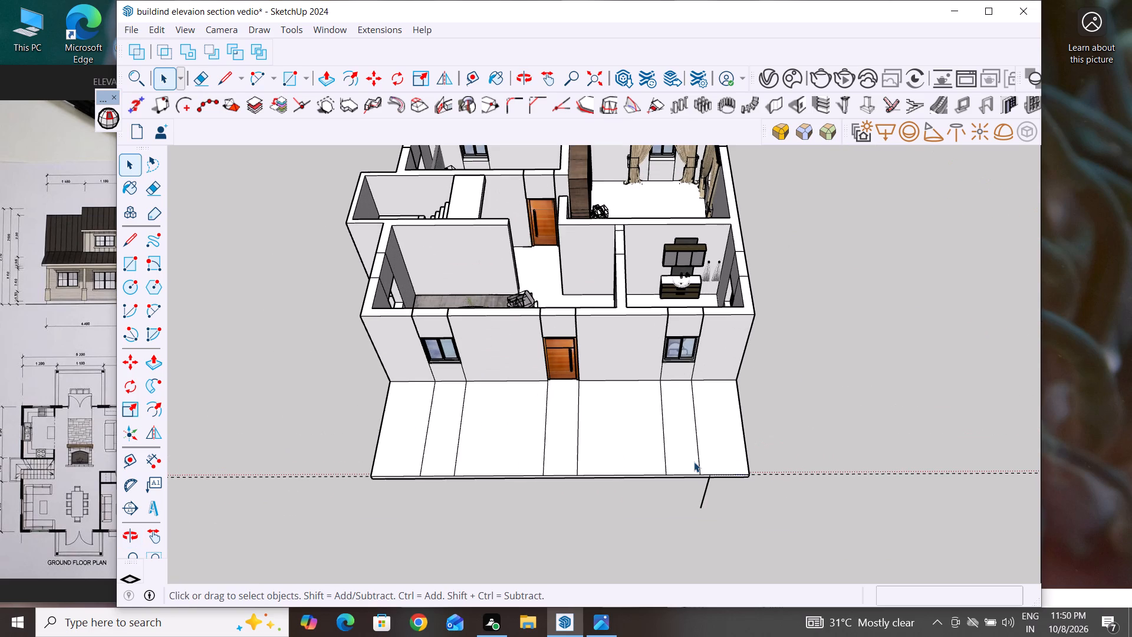
pyautogui.scroll(3, 694, 461)
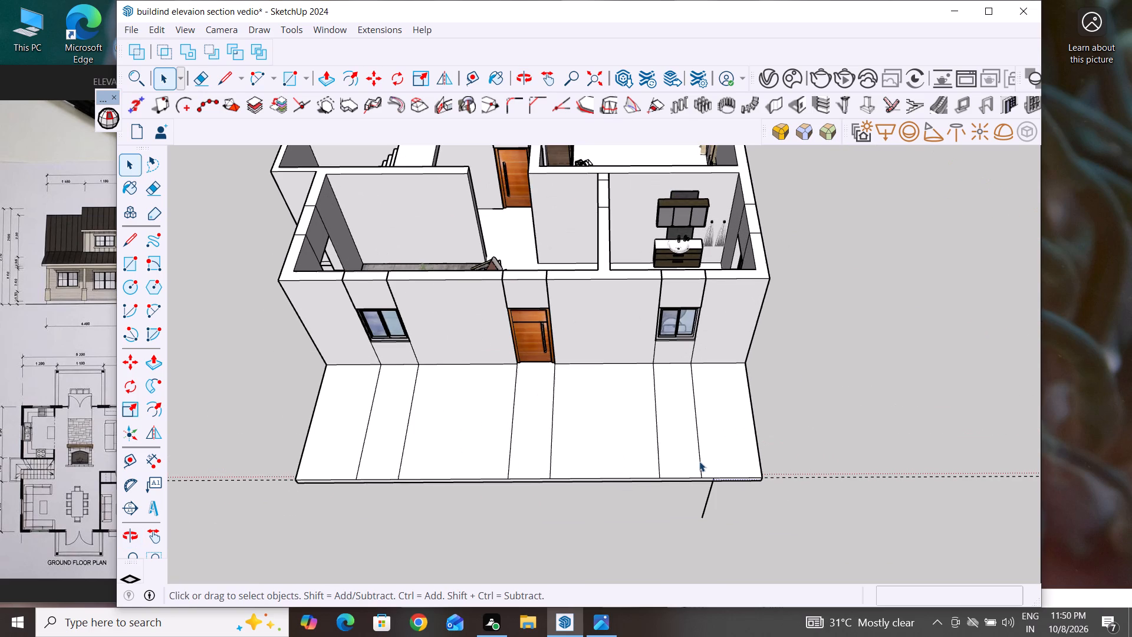
pyautogui.click(700, 462)
pyautogui.scroll(5, 700, 462)
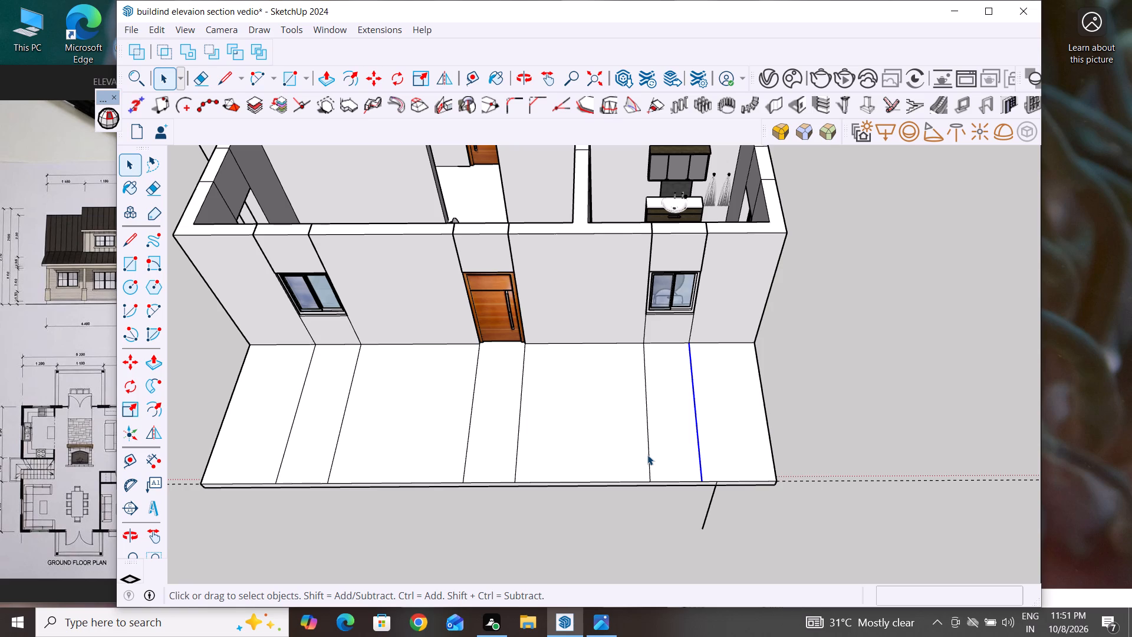
pyautogui.press('Delete')
# Delete the loose vertical line below the slab and its short remaining segment on the slab's edge face.
pyautogui.moveTo(730, 510); pyautogui.dragTo(697, 541)
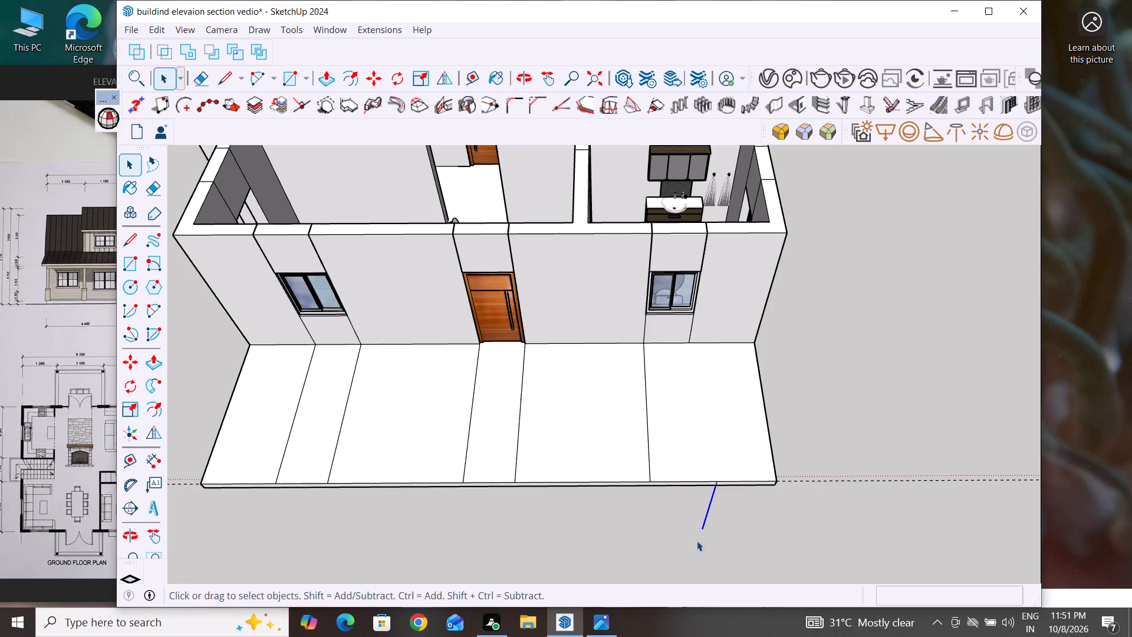
pyautogui.press('Delete')
pyautogui.scroll(10, 716, 483)
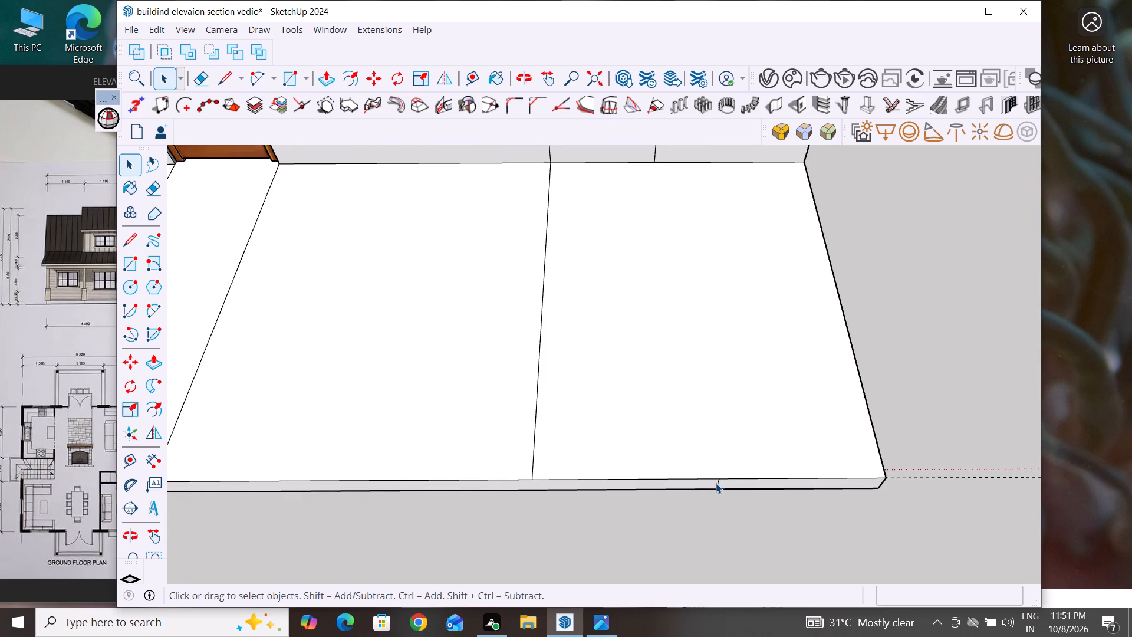
pyautogui.click(718, 484)
pyautogui.press('Delete')
# Delete the slab-top seam lines at the bathroom-side window's inner side and at the opposite window's outer side.
pyautogui.click(534, 450)
pyautogui.press('Delete')
pyautogui.scroll(-3, 876, 415)
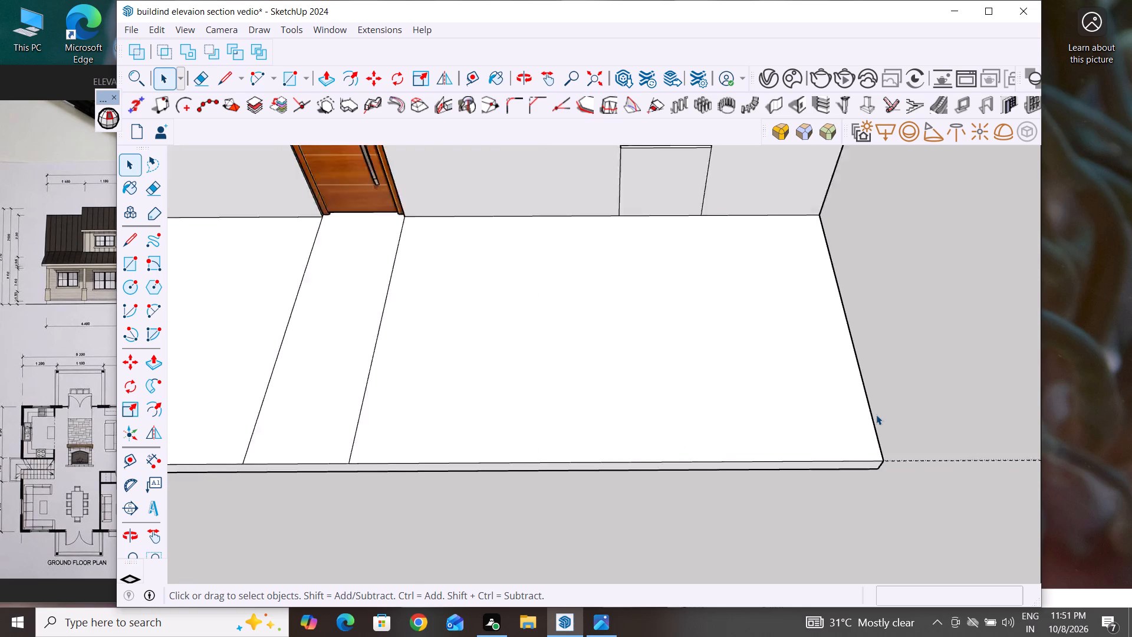
pyautogui.scroll(-6, 876, 415)
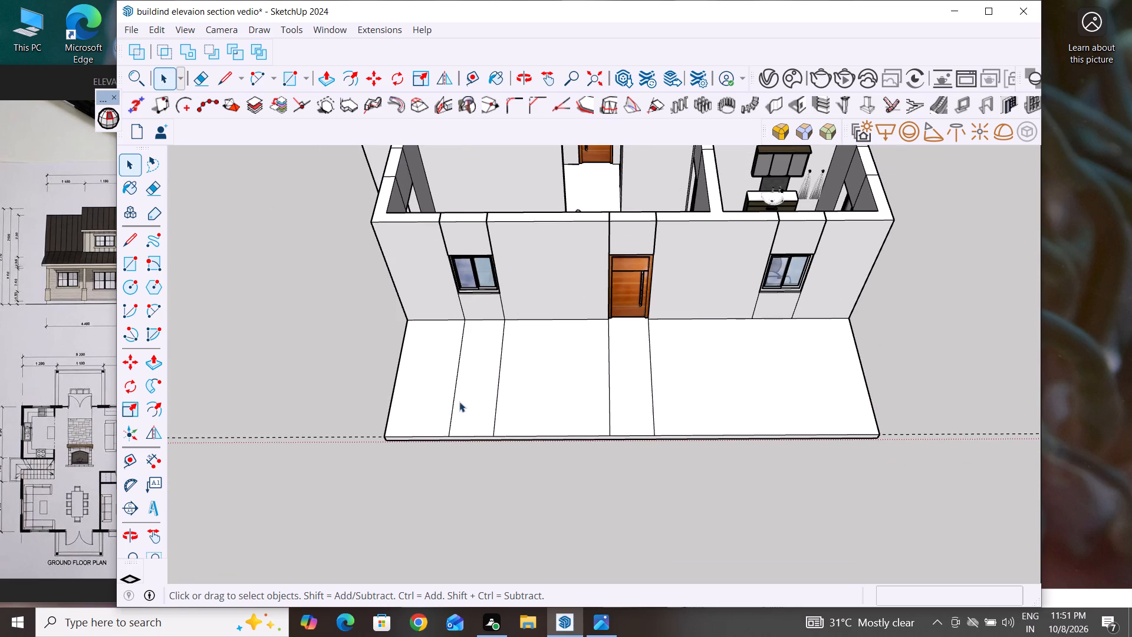
pyautogui.scroll(6, 457, 395)
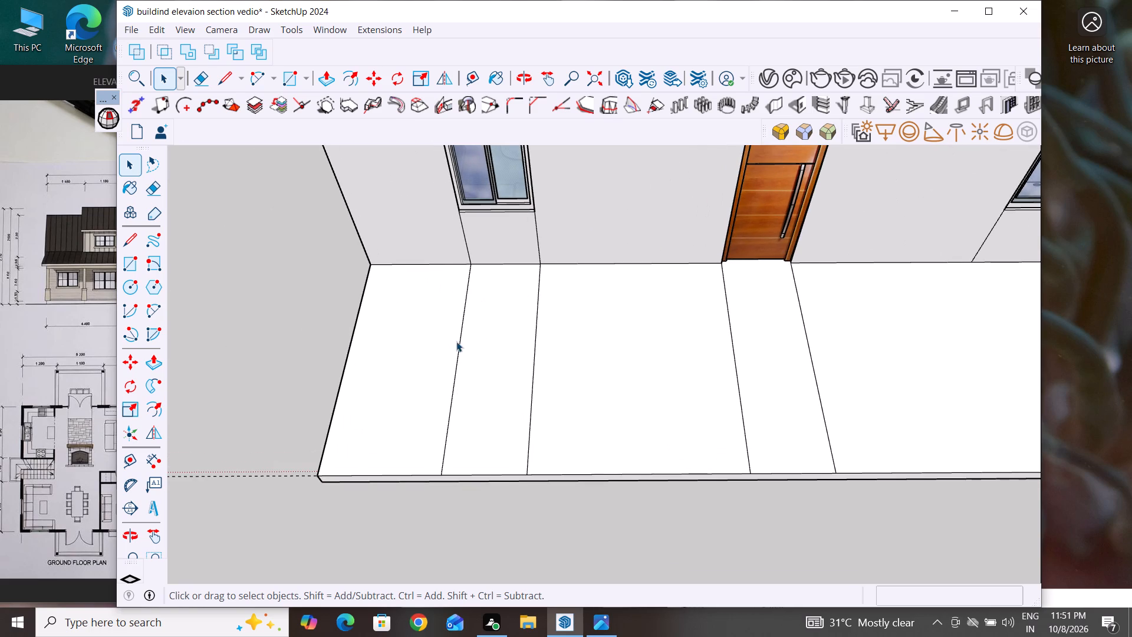
pyautogui.click(459, 346)
pyautogui.press('Delete')
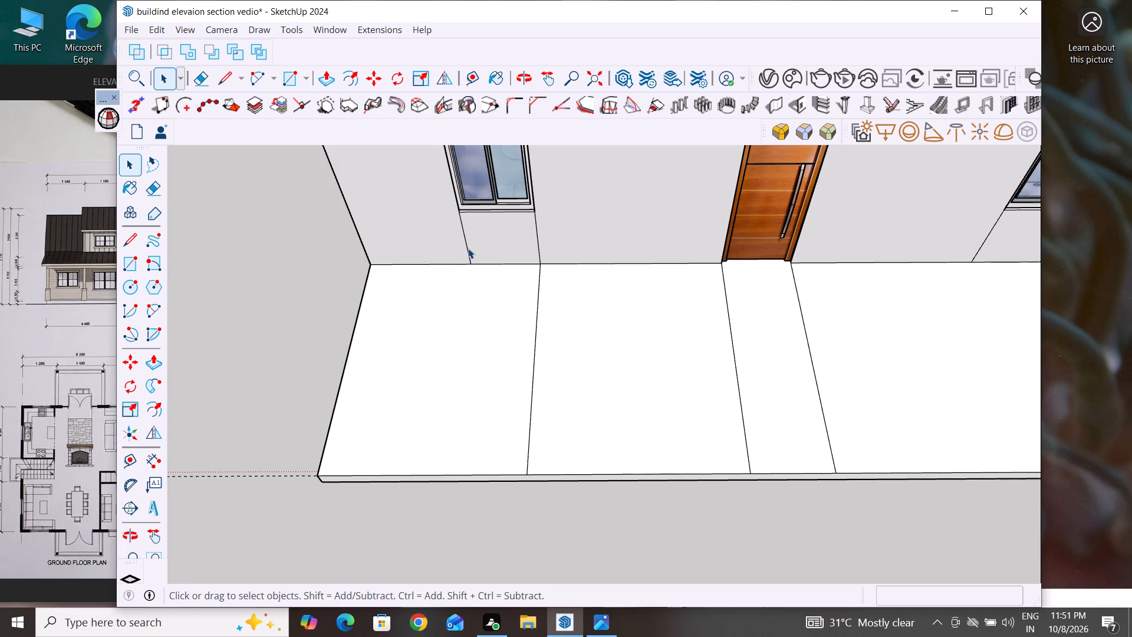
# Delete the two vertical wall lines beneath the upper-storey window farther from the bathroom.
pyautogui.click(468, 247)
pyautogui.press('Delete')
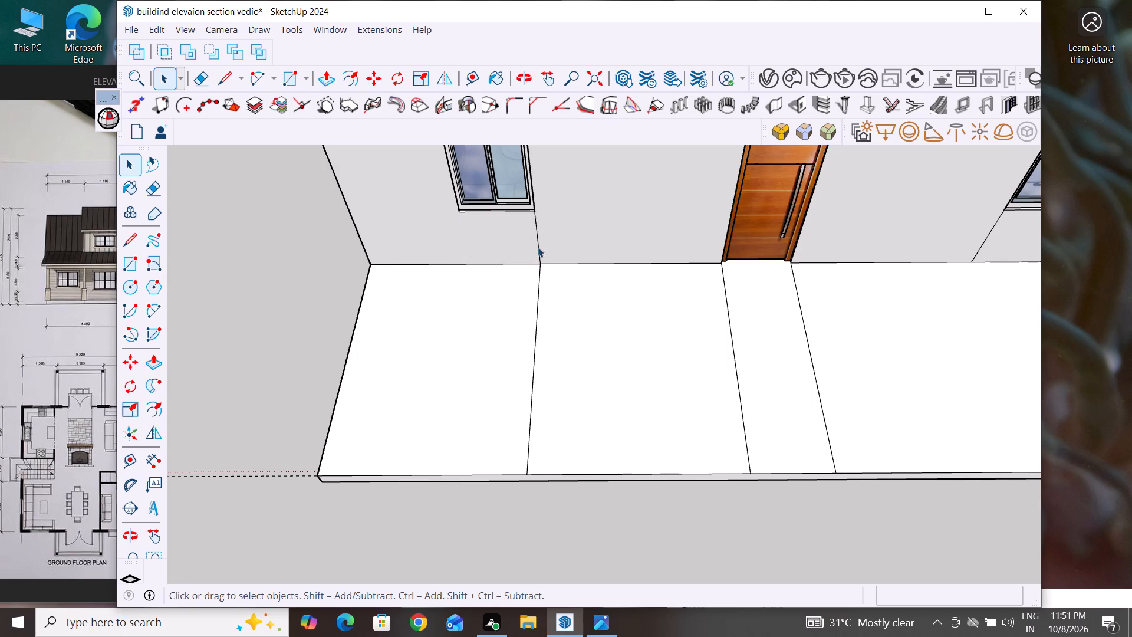
pyautogui.click(538, 244)
pyautogui.press('Delete')
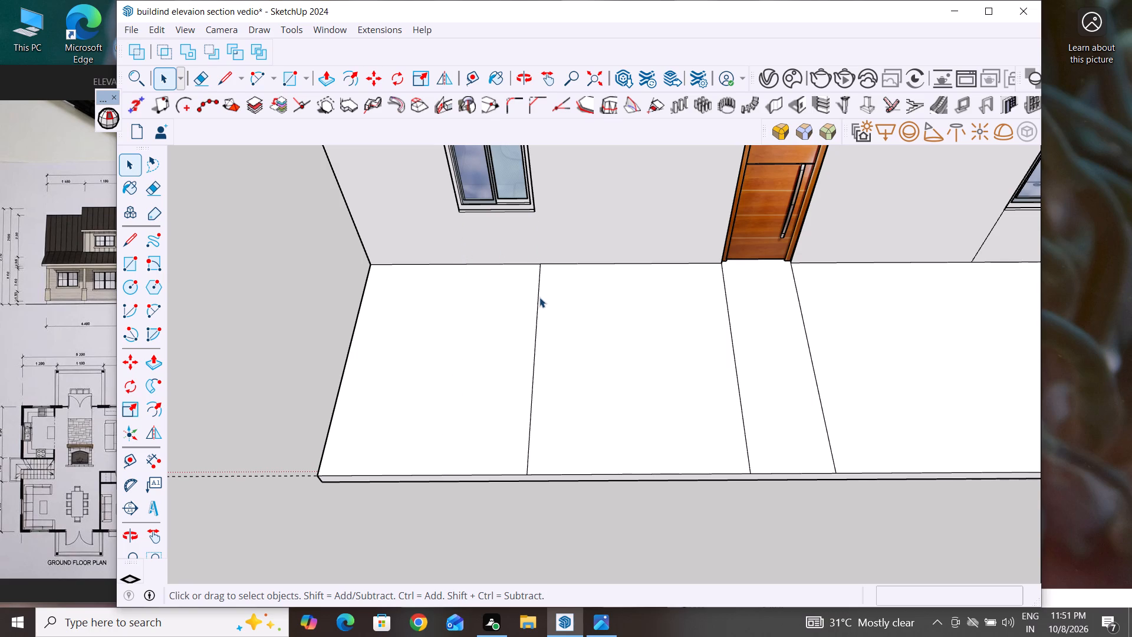
# Delete the three remaining seam lines on the slab's top surface, one at the window and two at the door.
pyautogui.click(538, 297)
pyautogui.press('Delete')
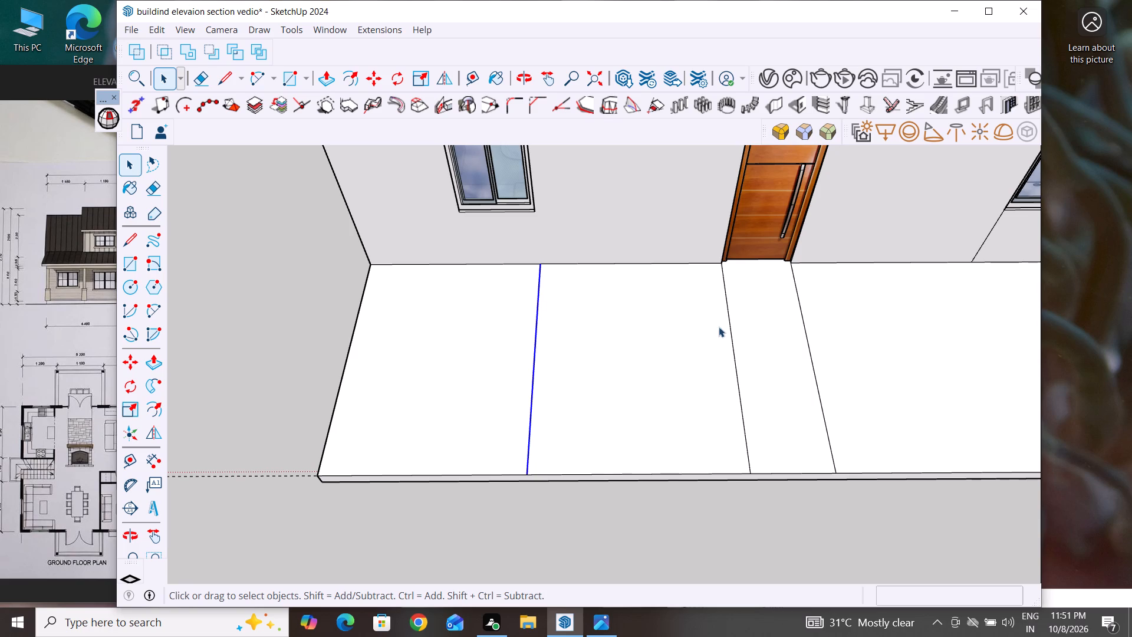
pyautogui.click(730, 331)
pyautogui.press('Delete')
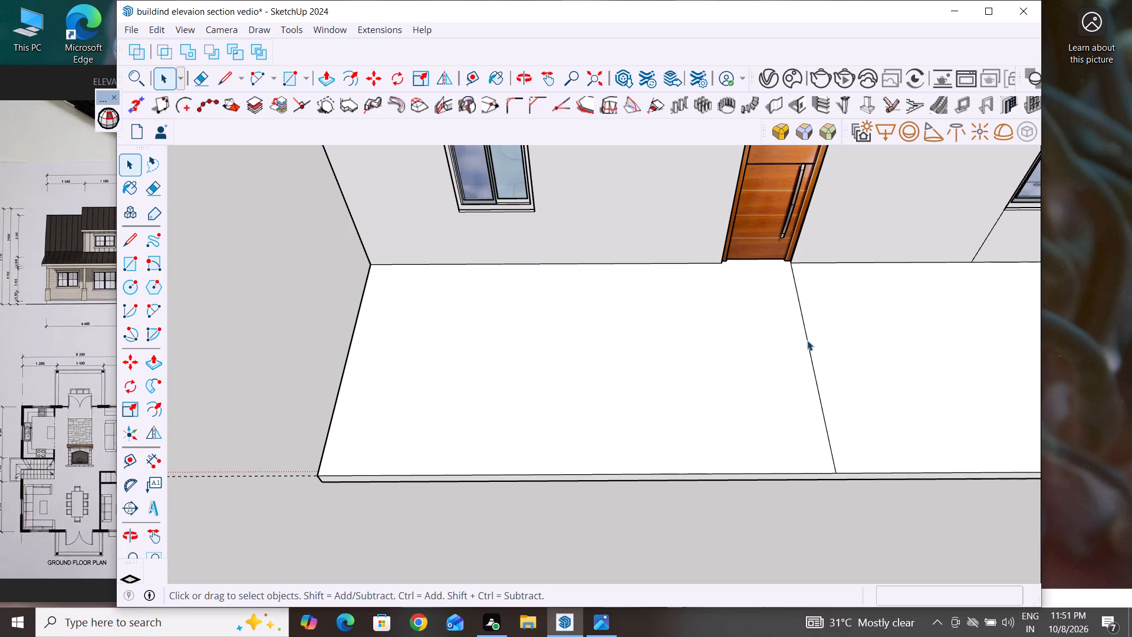
pyautogui.click(807, 340)
pyautogui.press('Delete')
# Examine the slab surface and both storeys of the rear facade up close and from straight on.
pyautogui.scroll(-4, 610, 385)
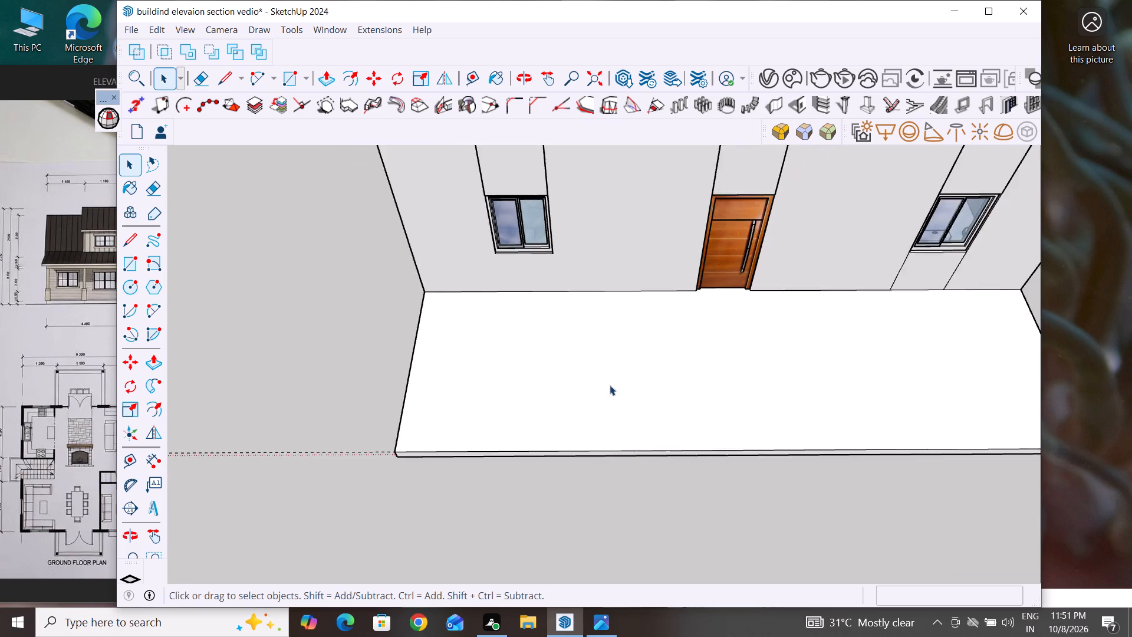
pyautogui.scroll(-2, 610, 385)
pyautogui.scroll(5, 976, 292)
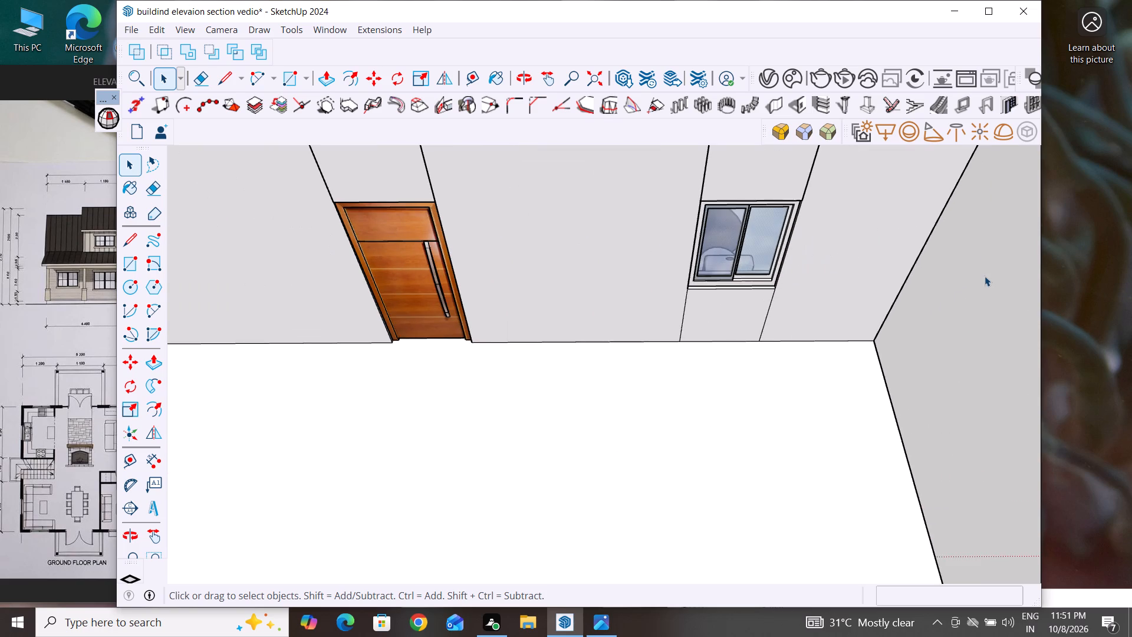
pyautogui.scroll(-8, 772, 310)
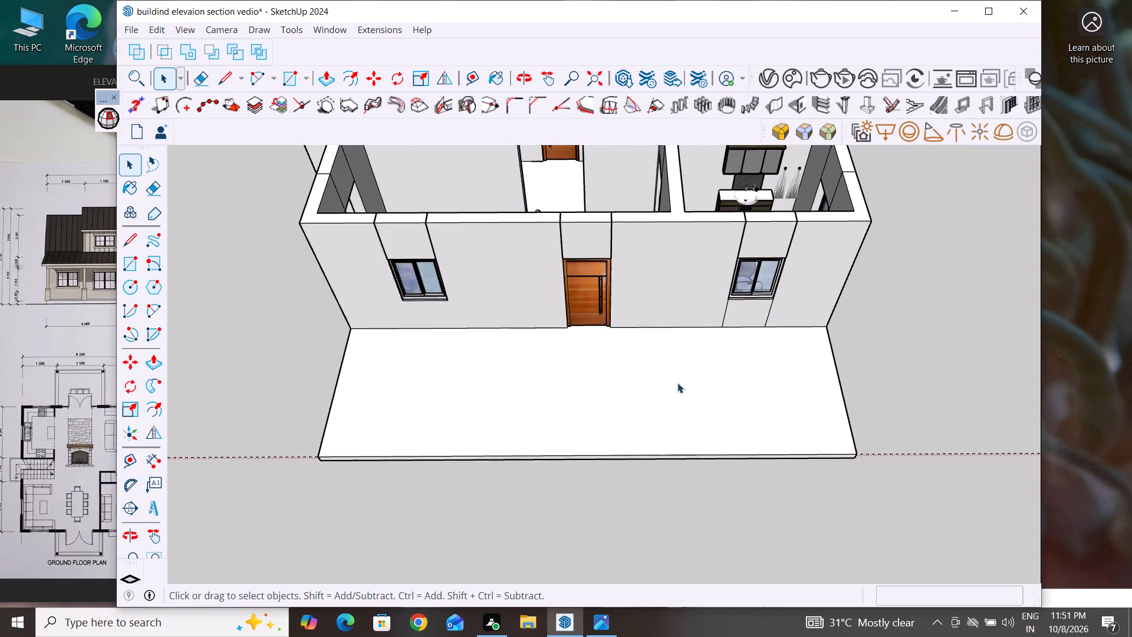
pyautogui.moveTo(677, 383); pyautogui.dragTo(670, 232, button='middle')
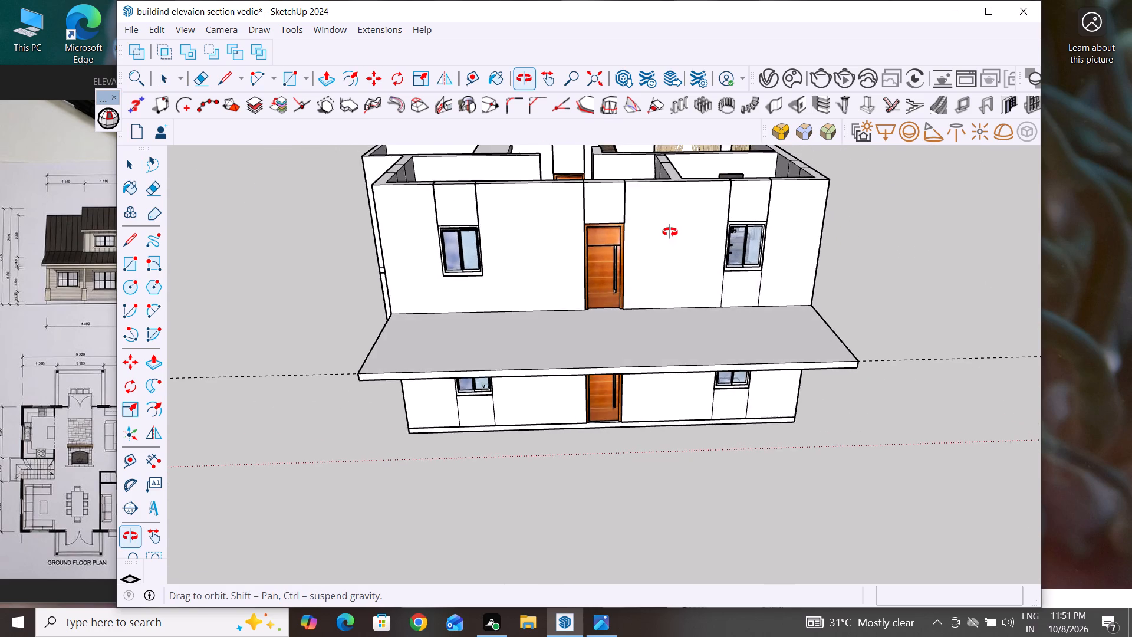
pyautogui.moveTo(670, 232); pyautogui.dragTo(666, 153, button='middle')
# Arrange the elevation reference image and the SketchUp window side by side, with the front elevation and both floor plans in view.
pyautogui.click(95, 327)
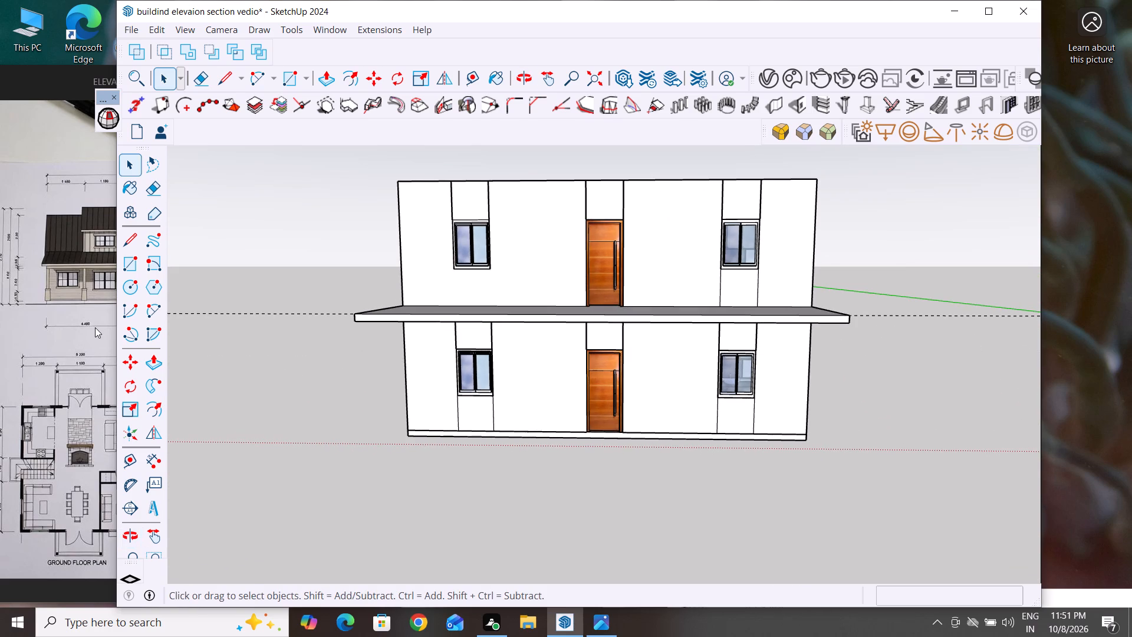
pyautogui.moveTo(578, 449); pyautogui.dragTo(581, 449)
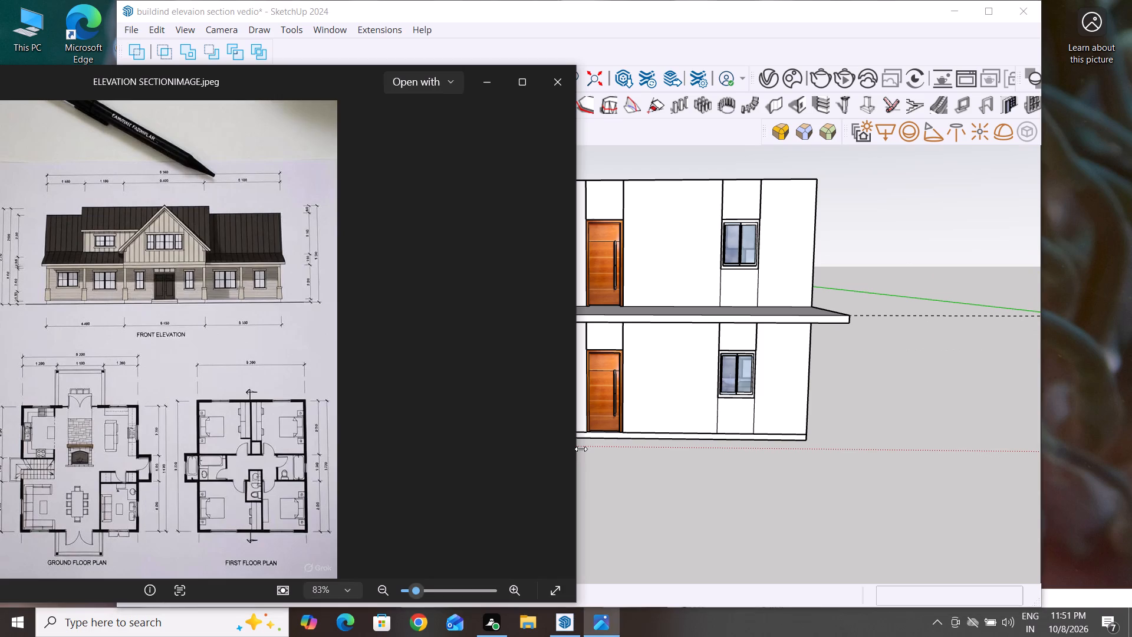
pyautogui.moveTo(581, 449); pyautogui.dragTo(808, 607)
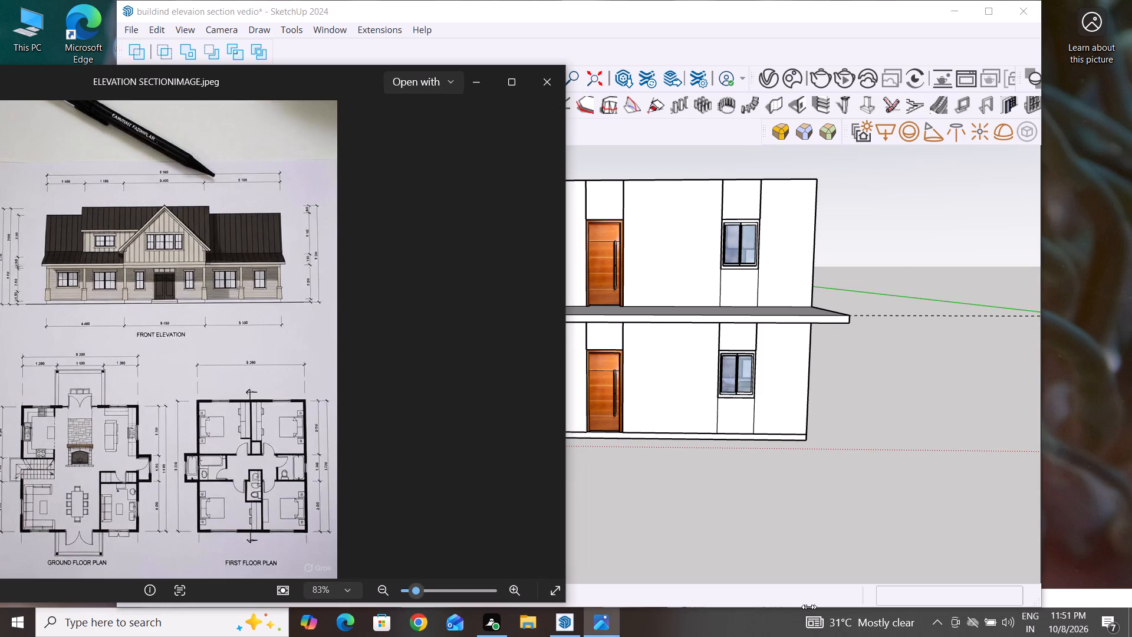
pyautogui.moveTo(808, 607); pyautogui.dragTo(729, 539)
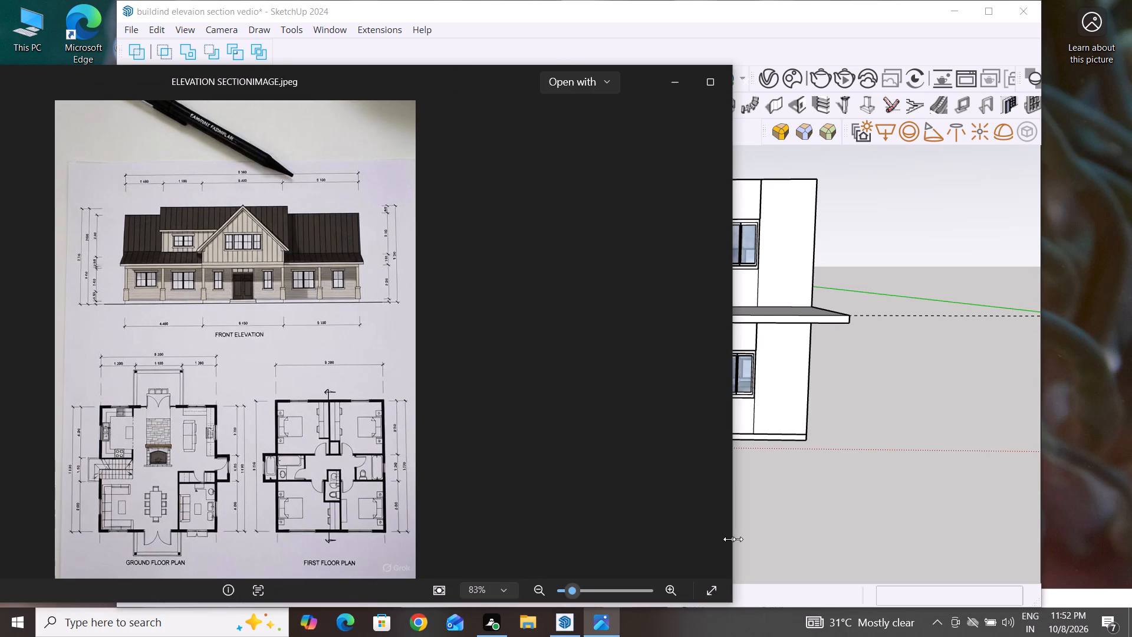
pyautogui.moveTo(729, 539); pyautogui.dragTo(508, 528)
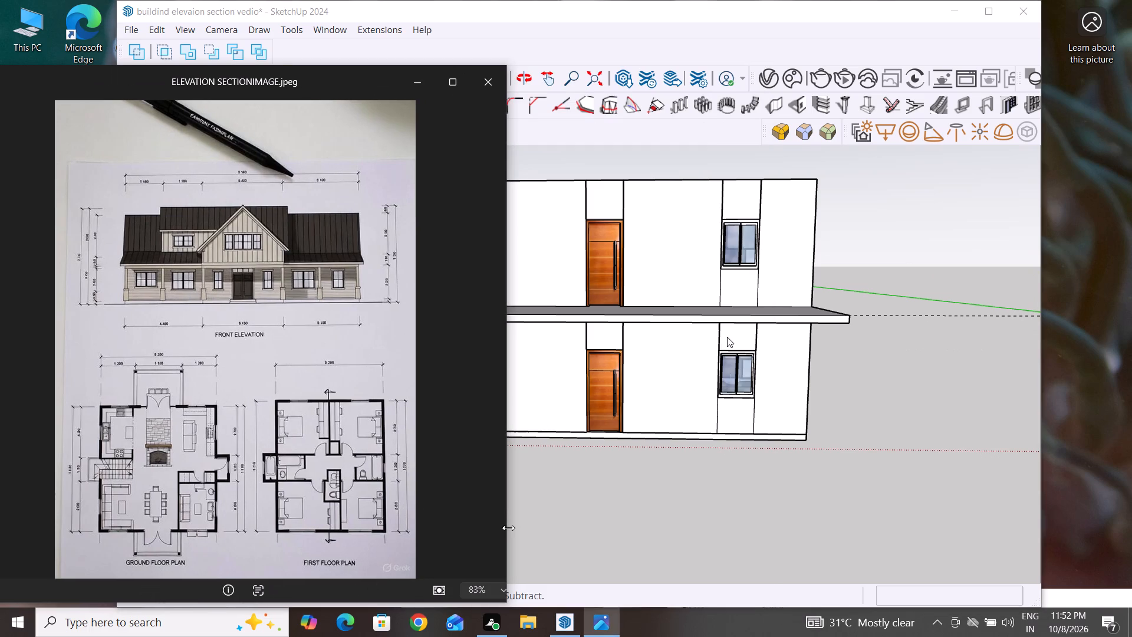
pyautogui.scroll(-6, 727, 337)
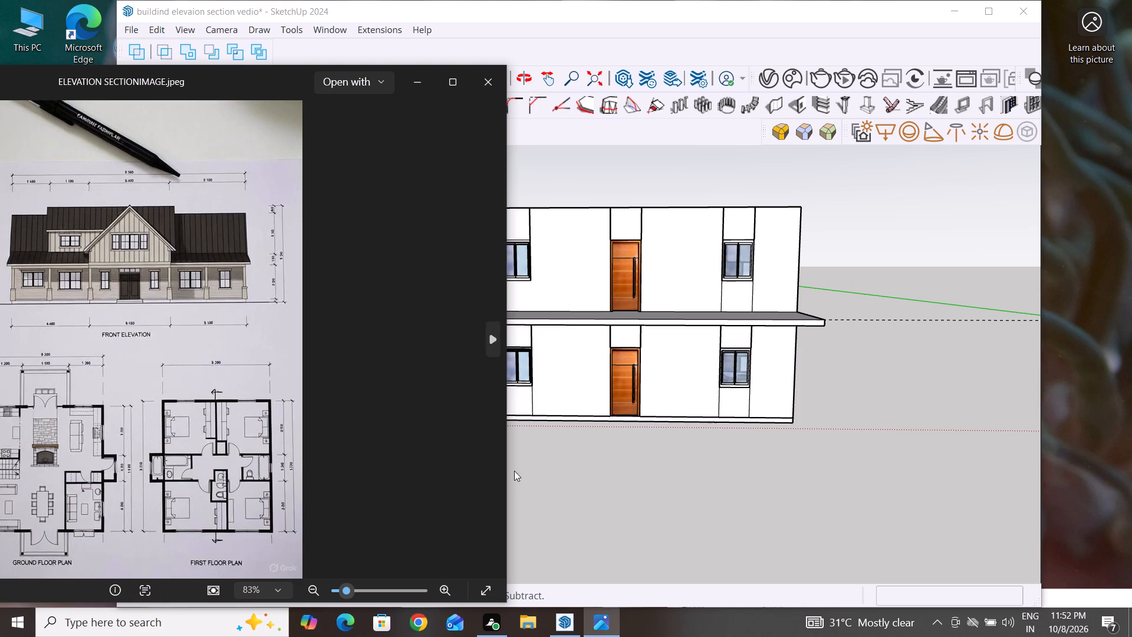
pyautogui.scroll(-3, 841, 452)
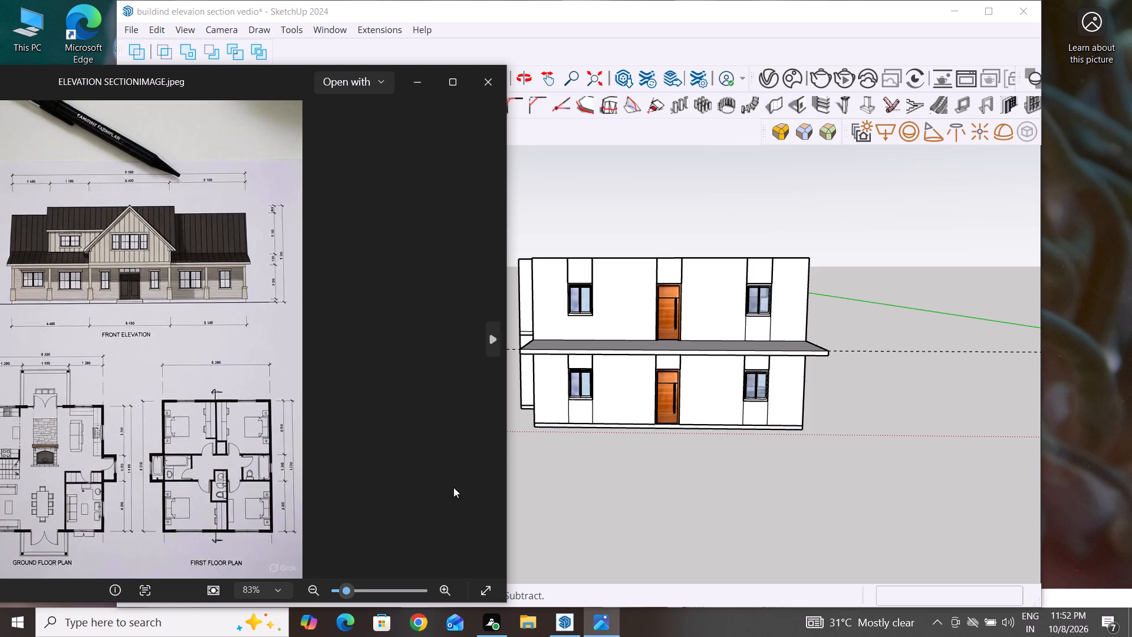
pyautogui.click(594, 491)
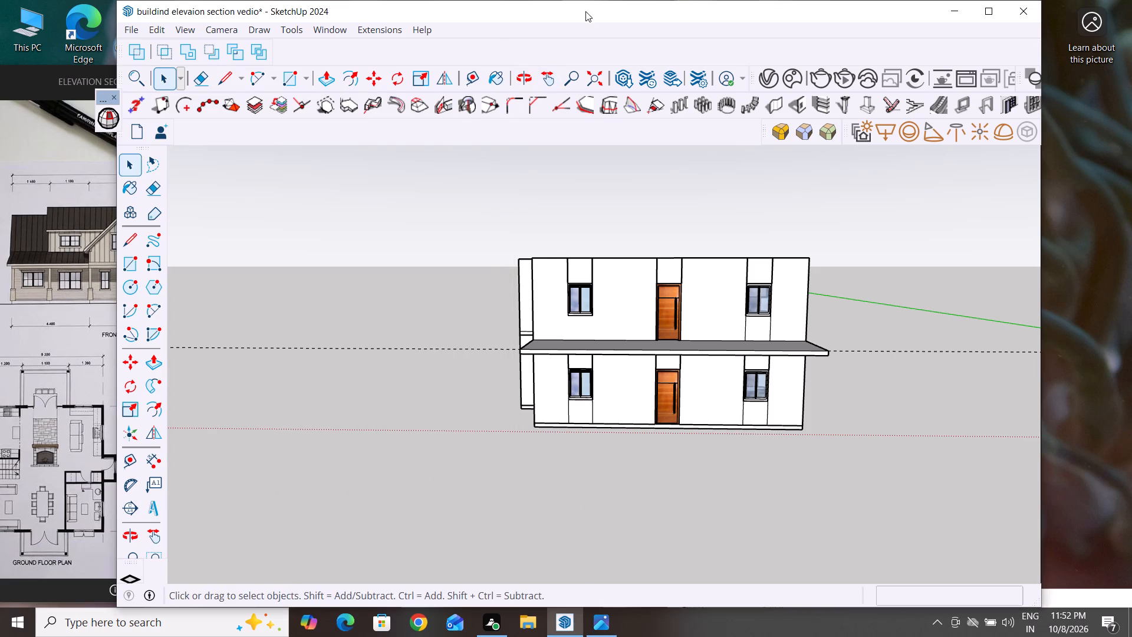
pyautogui.moveTo(587, 11); pyautogui.dragTo(768, 21)
# Examine the rear facade and projecting slab from straight on and from above, alongside the reference front elevation.
pyautogui.scroll(-1, 470, 393)
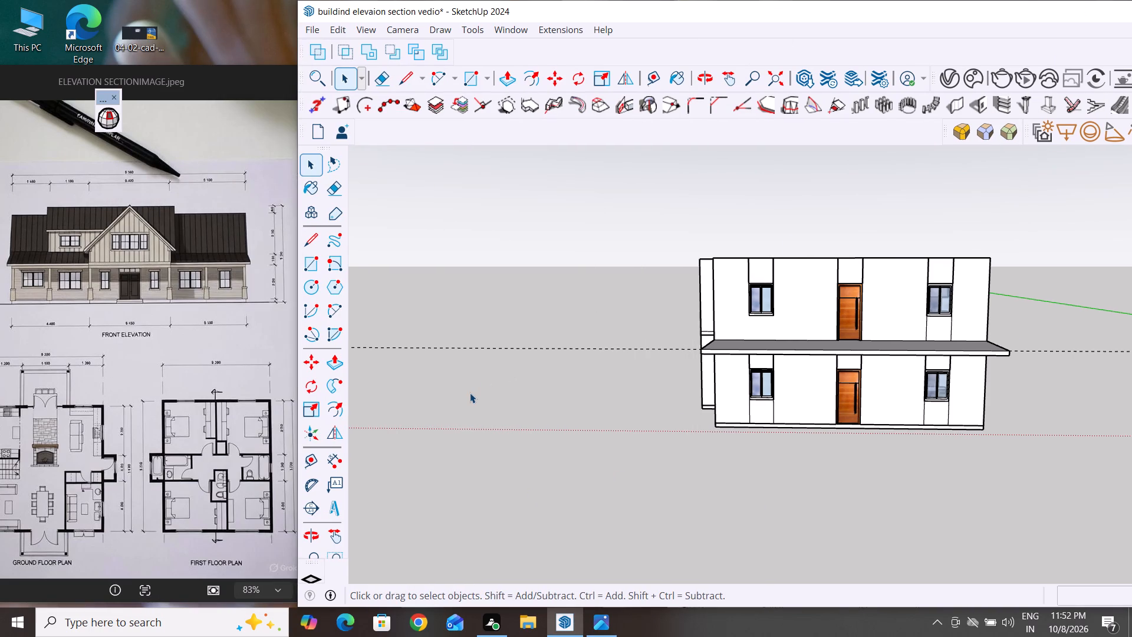
pyautogui.scroll(-3, 470, 393)
pyautogui.scroll(4, 878, 393)
pyautogui.moveTo(900, 389); pyautogui.dragTo(926, 436, button='middle')
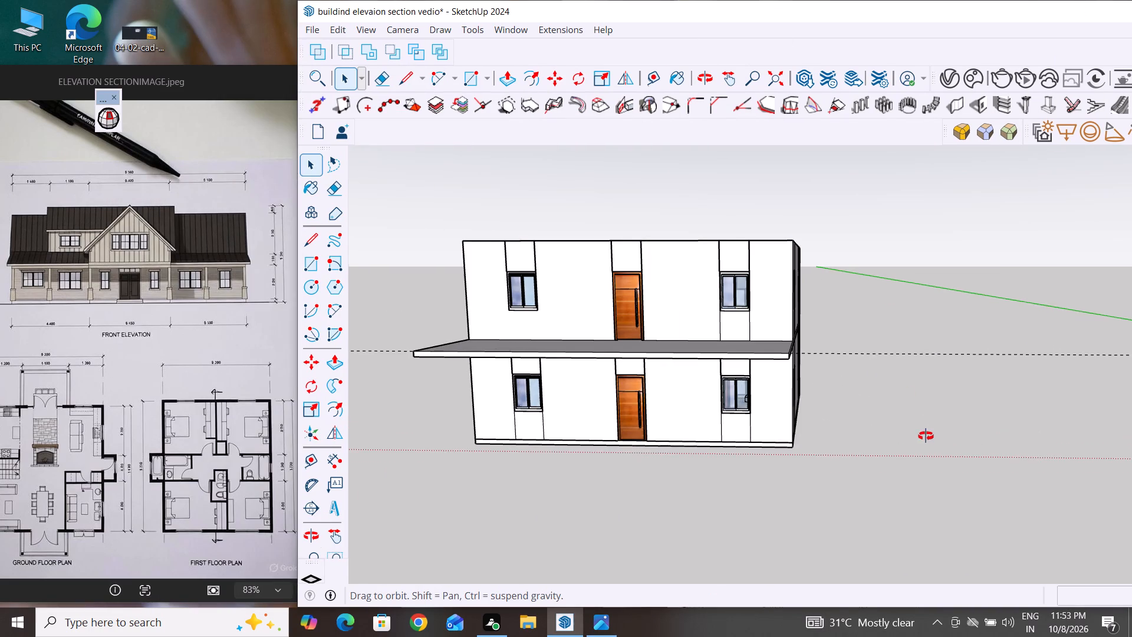
pyautogui.moveTo(926, 436); pyautogui.dragTo(917, 396, button='middle')
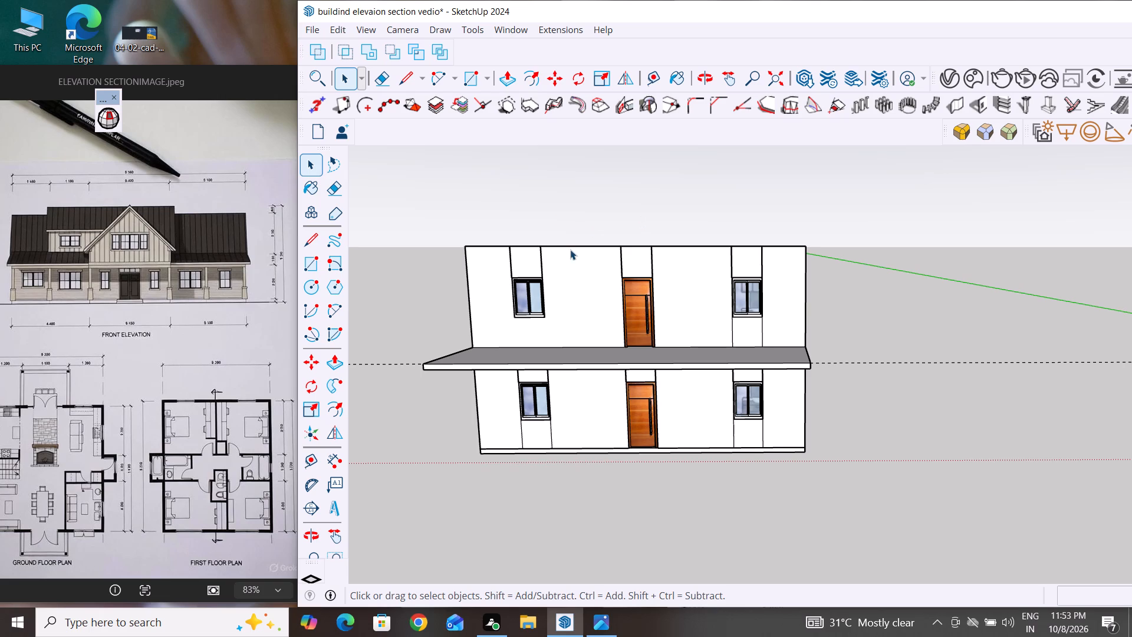
pyautogui.moveTo(572, 249); pyautogui.dragTo(576, 236, button='middle')
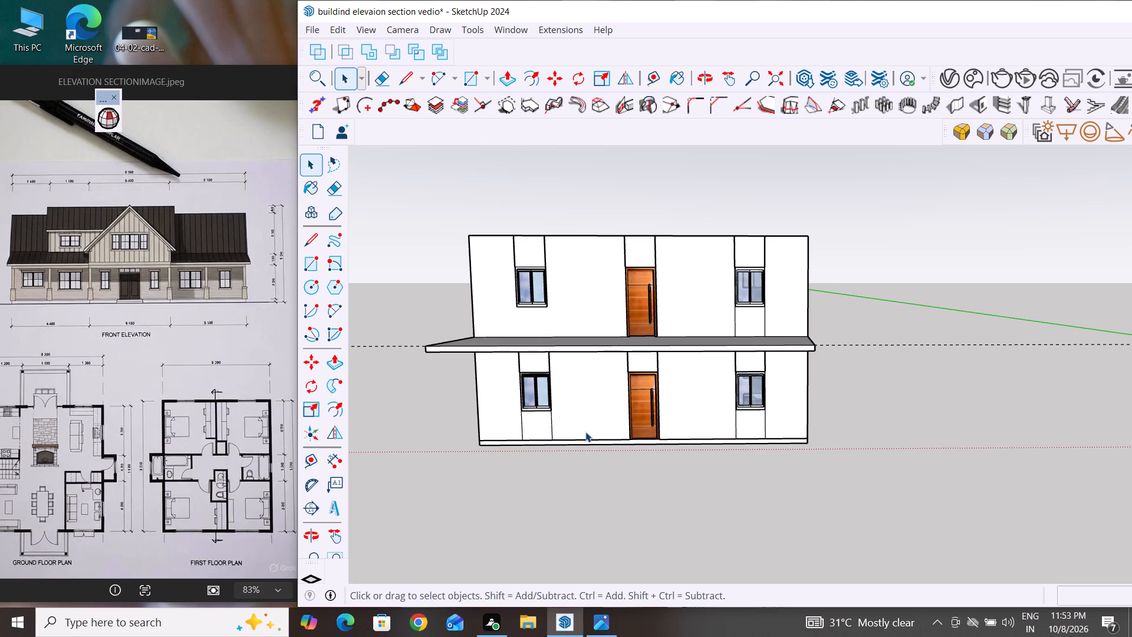
pyautogui.moveTo(732, 498); pyautogui.dragTo(718, 534, button='middle')
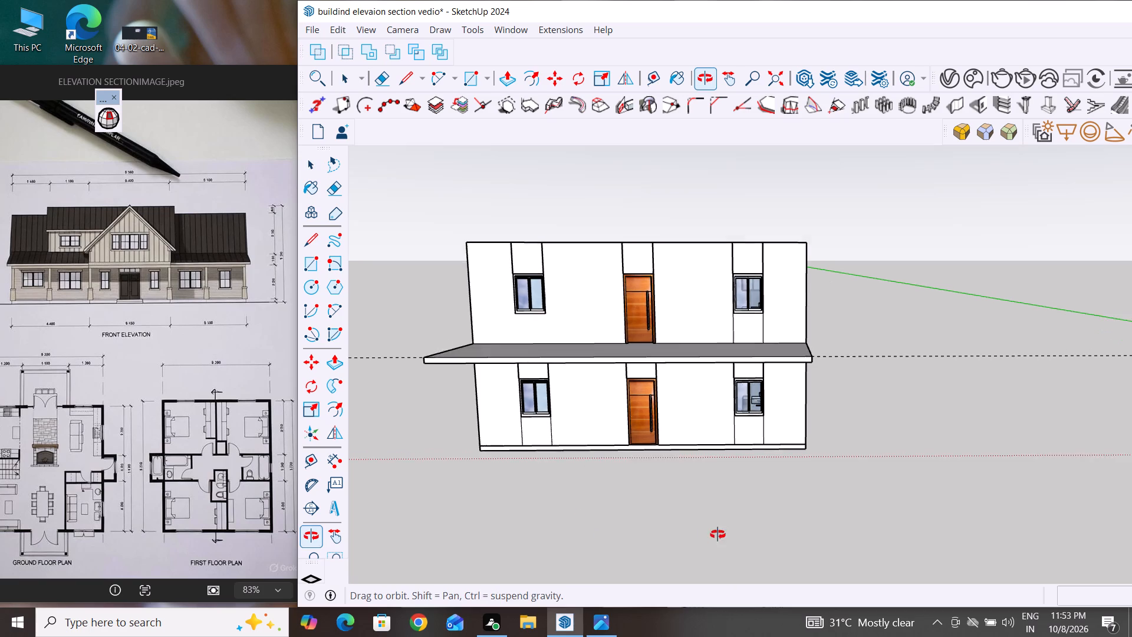
pyautogui.moveTo(718, 534); pyautogui.dragTo(709, 557, button='middle')
pyautogui.scroll(-4, 1002, 255)
pyautogui.moveTo(988, 273); pyautogui.dragTo(953, 331, button='middle')
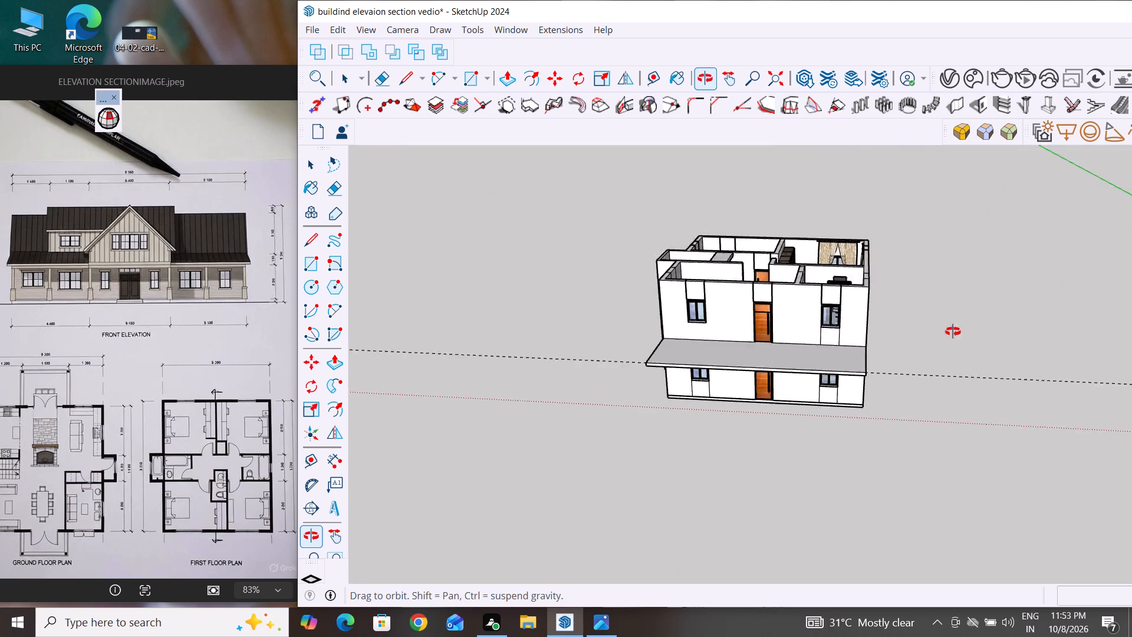
pyautogui.moveTo(953, 331); pyautogui.dragTo(953, 333, button='middle')
pyautogui.scroll(4, 689, 452)
pyautogui.moveTo(785, 417); pyautogui.dragTo(812, 417, button='middle')
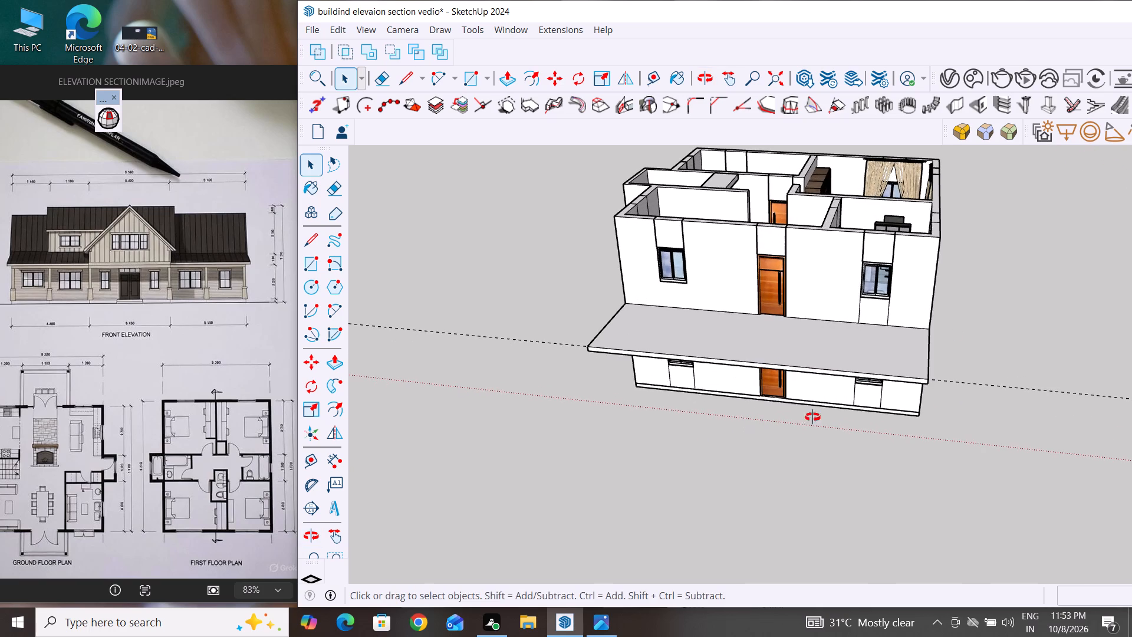
pyautogui.moveTo(812, 417); pyautogui.dragTo(843, 417, button='middle')
# Place two guide lines across the projecting slab, each 12' in from one of its side edges.
pyautogui.scroll(3, 762, 378)
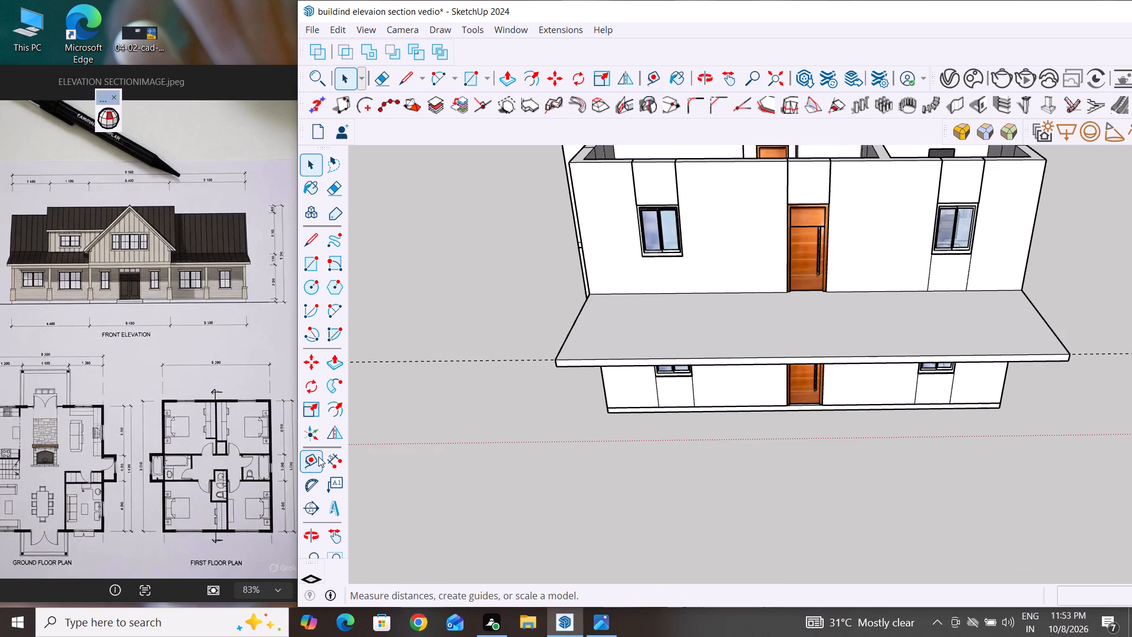
pyautogui.click(318, 457)
pyautogui.click(571, 323)
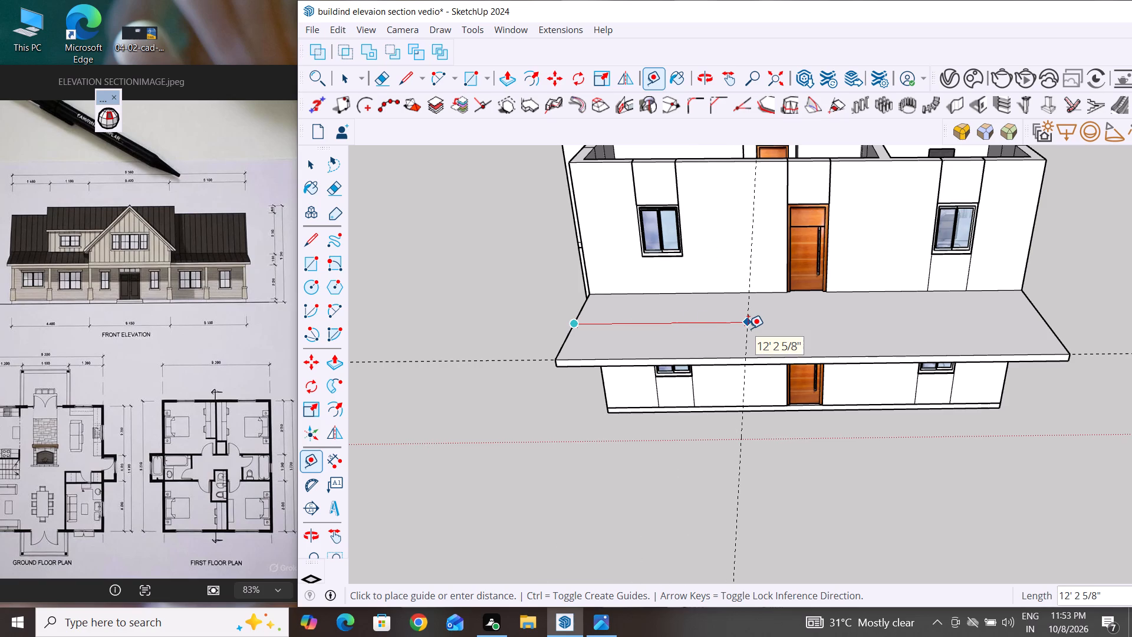
pyautogui.write("12'")
pyautogui.press('Return')
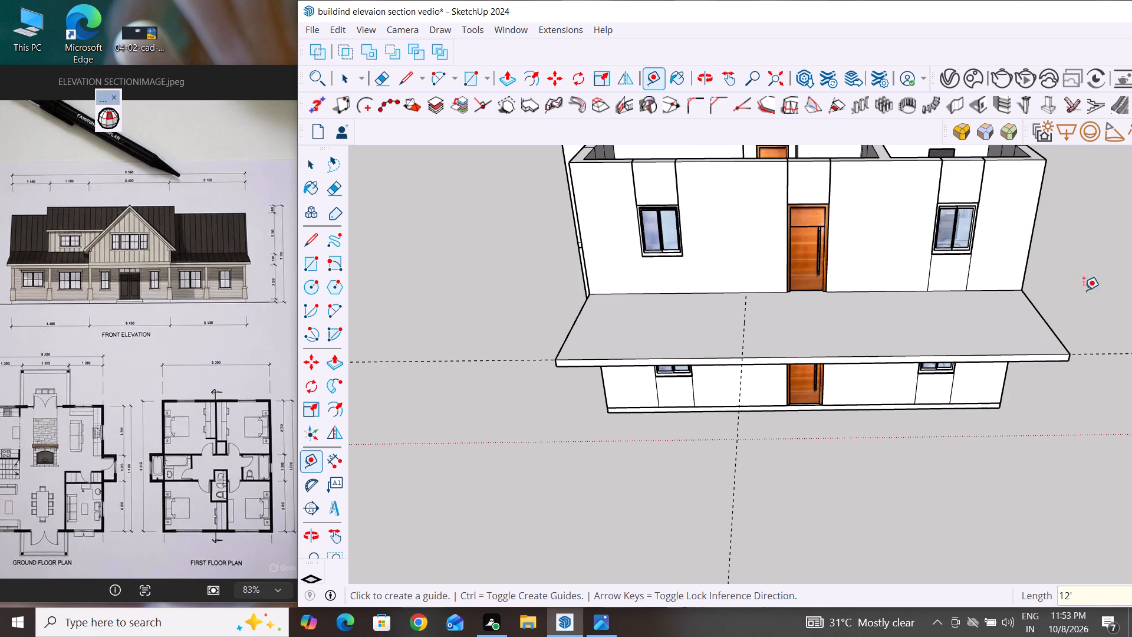
pyautogui.click(1038, 315)
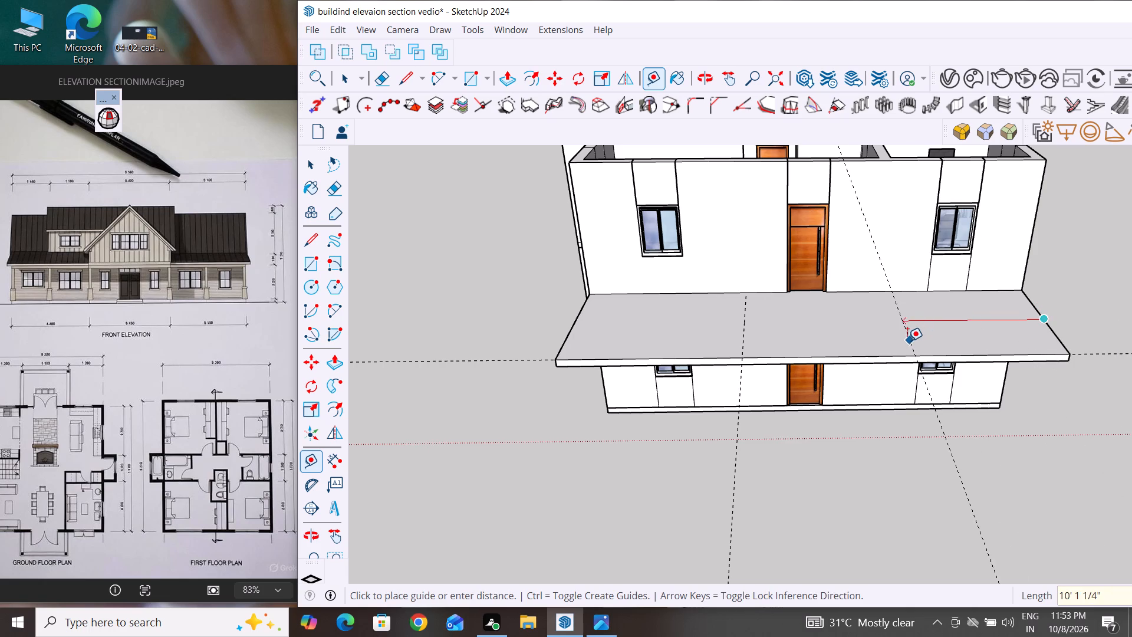
pyautogui.write("12'")
pyautogui.press('Return')
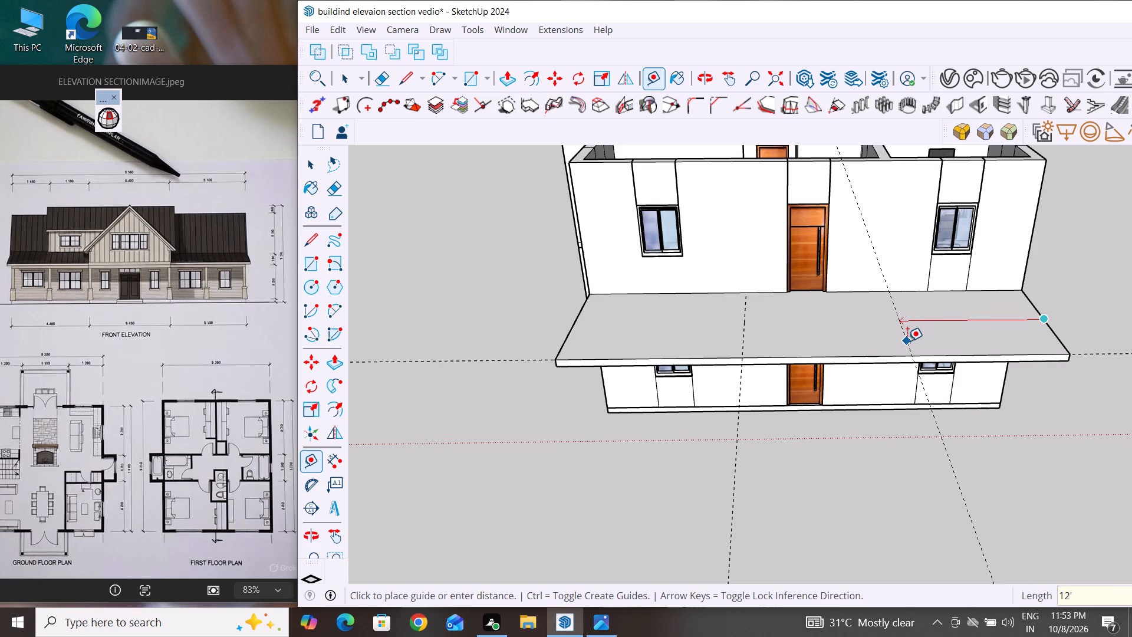
pyautogui.scroll(1, 821, 395)
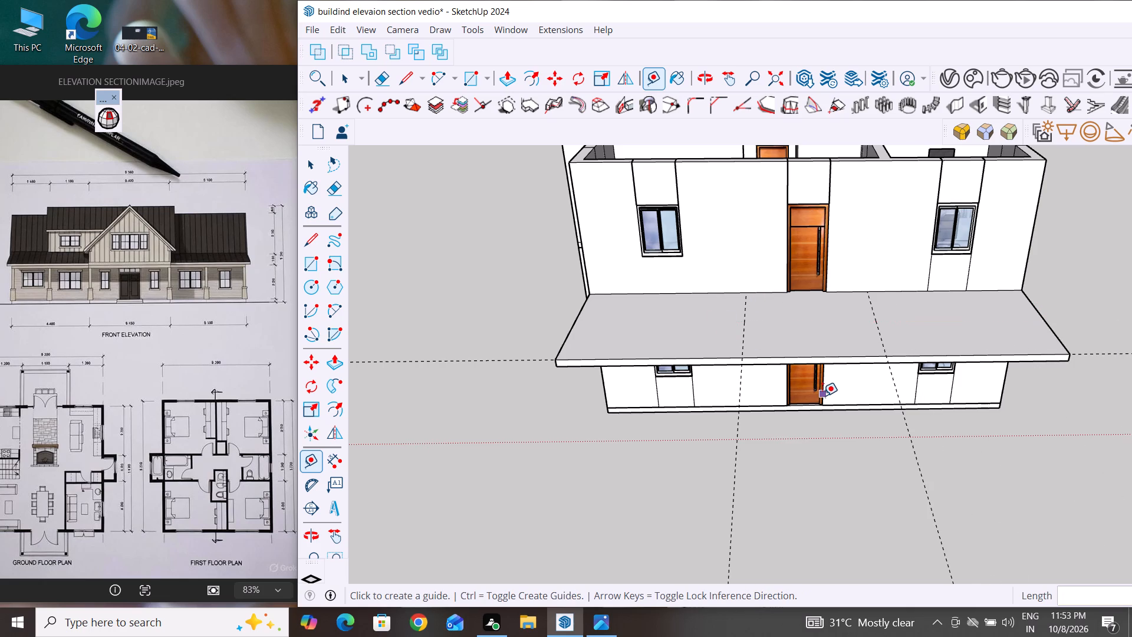
pyautogui.scroll(2, 822, 396)
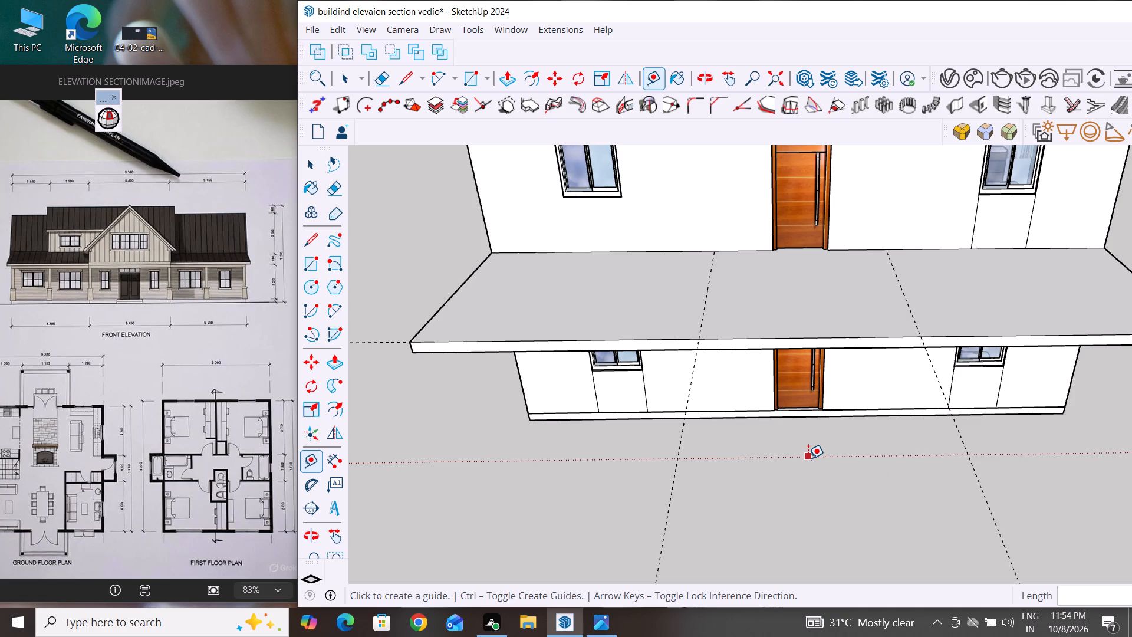
pyautogui.click(311, 166)
pyautogui.click(458, 445)
# Examine the guide positions relative to the doors and windows from below, above and straight on.
pyautogui.moveTo(516, 487); pyautogui.dragTo(528, 428, button='middle')
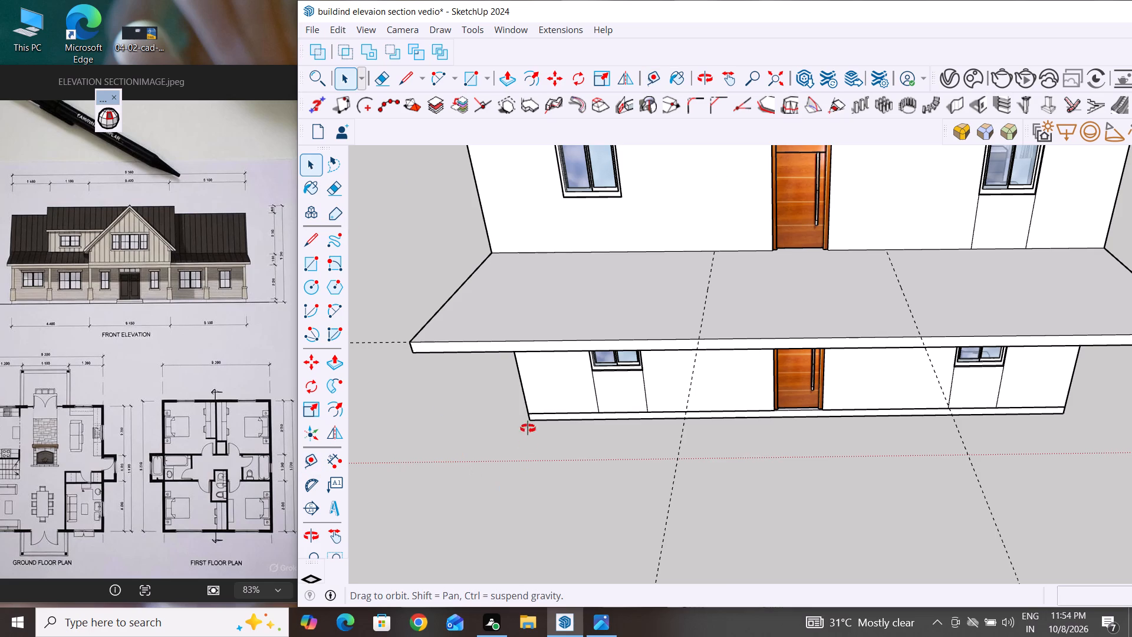
pyautogui.moveTo(528, 428); pyautogui.dragTo(433, 369, button='middle')
pyautogui.scroll(1, 529, 385)
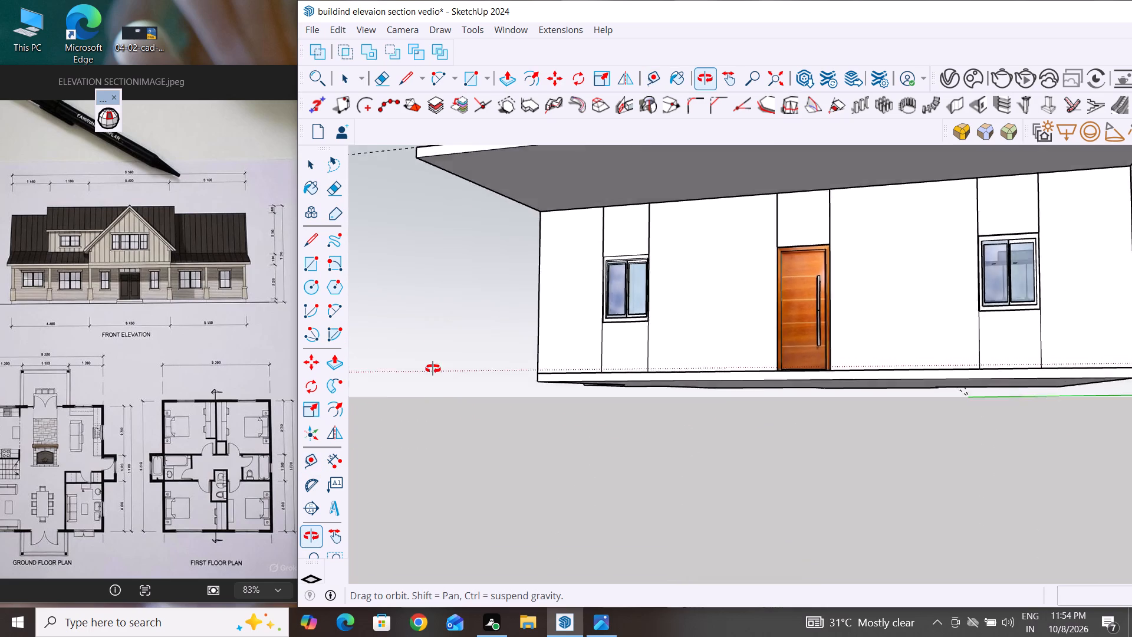
pyautogui.moveTo(433, 369); pyautogui.dragTo(478, 431, button='middle')
pyautogui.scroll(-5, 468, 330)
pyautogui.moveTo(531, 392); pyautogui.dragTo(594, 458, button='middle')
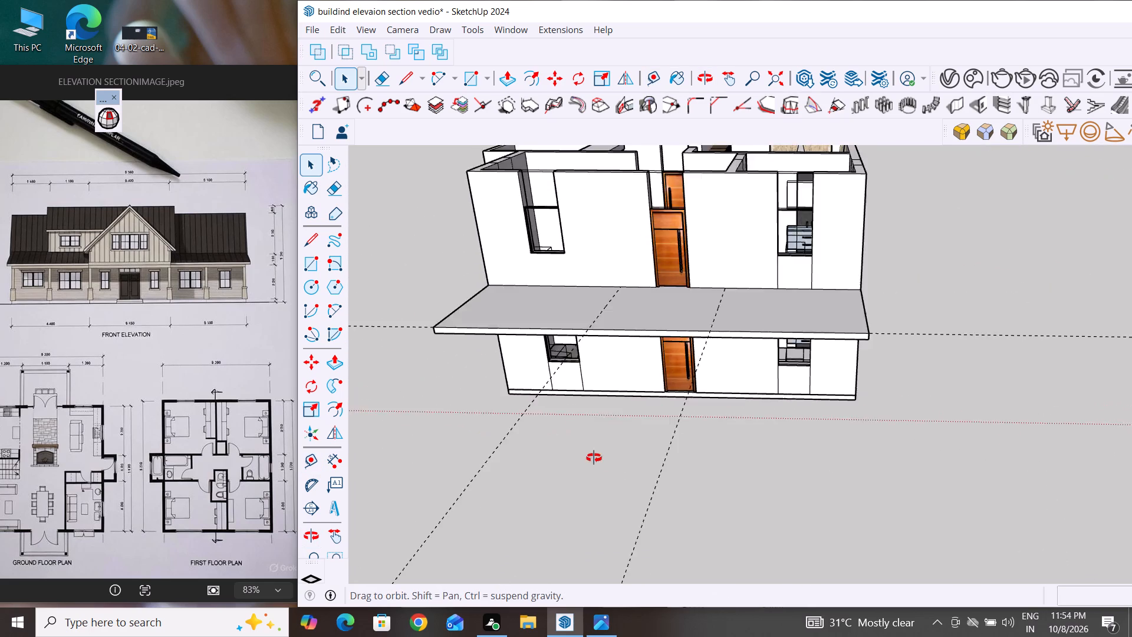
pyautogui.moveTo(594, 458); pyautogui.dragTo(640, 452, button='middle')
pyautogui.scroll(-5, 578, 421)
pyautogui.moveTo(707, 447); pyautogui.dragTo(705, 445, button='middle')
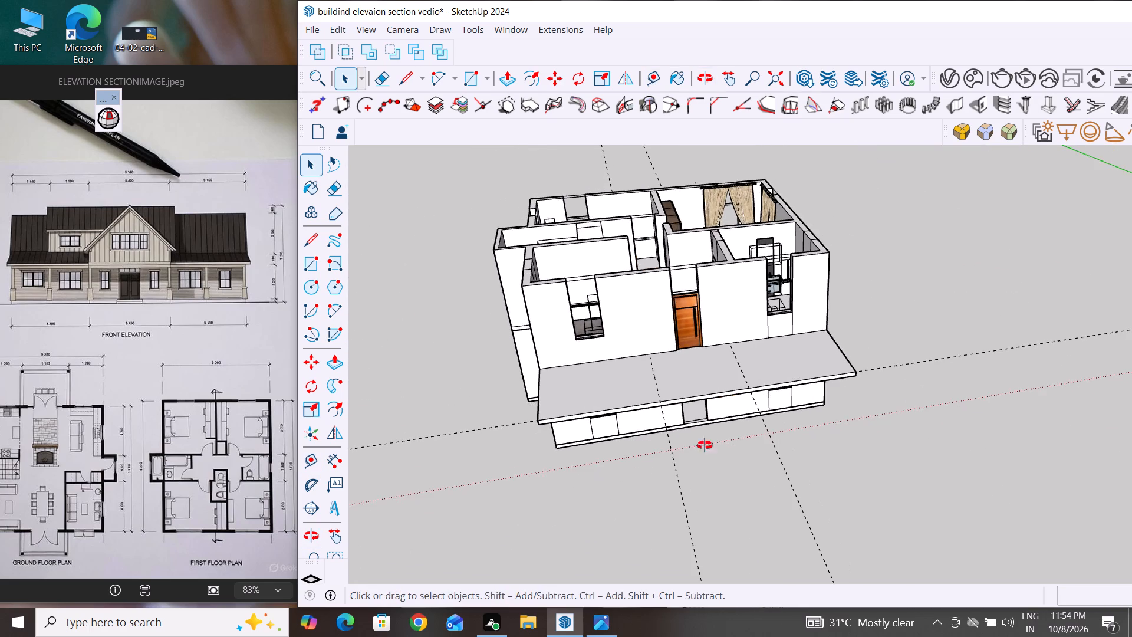
pyautogui.moveTo(705, 445); pyautogui.dragTo(669, 332, button='middle')
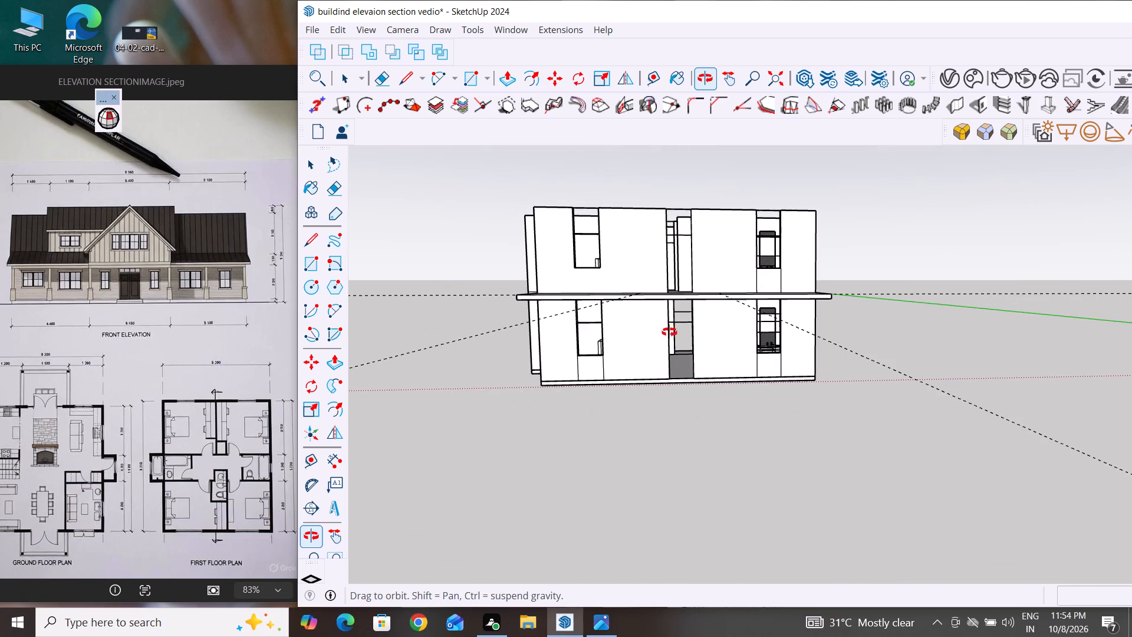
pyautogui.moveTo(669, 332); pyautogui.dragTo(669, 469, button='middle')
pyautogui.scroll(2, 686, 403)
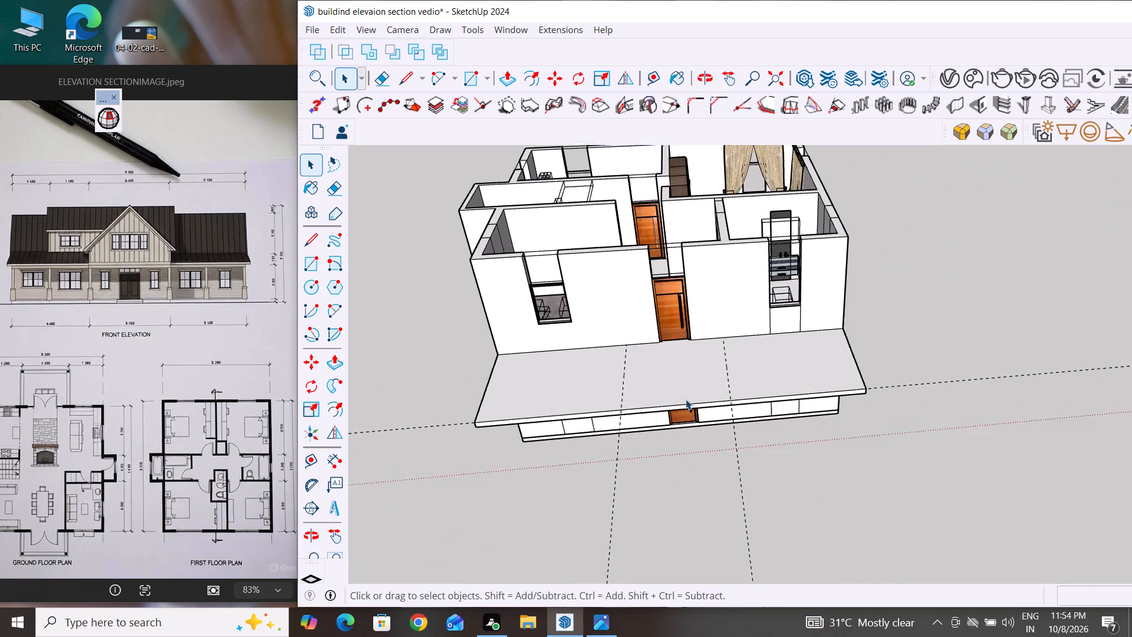
pyautogui.scroll(2, 686, 399)
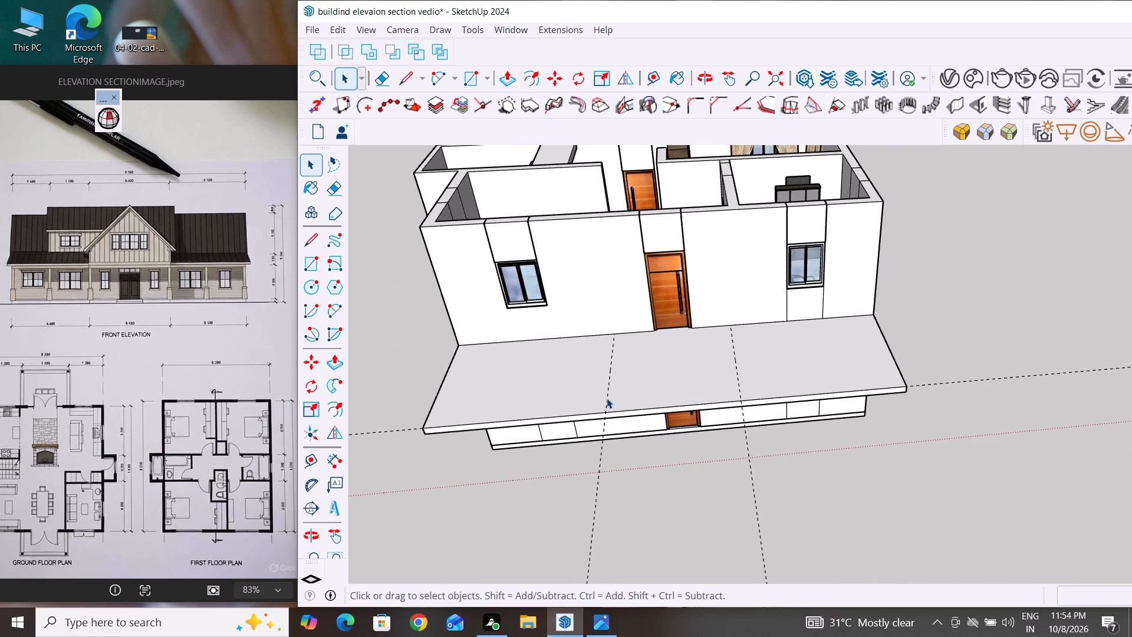
pyautogui.scroll(1, 610, 387)
pyautogui.moveTo(610, 385); pyautogui.dragTo(598, 350, button='middle')
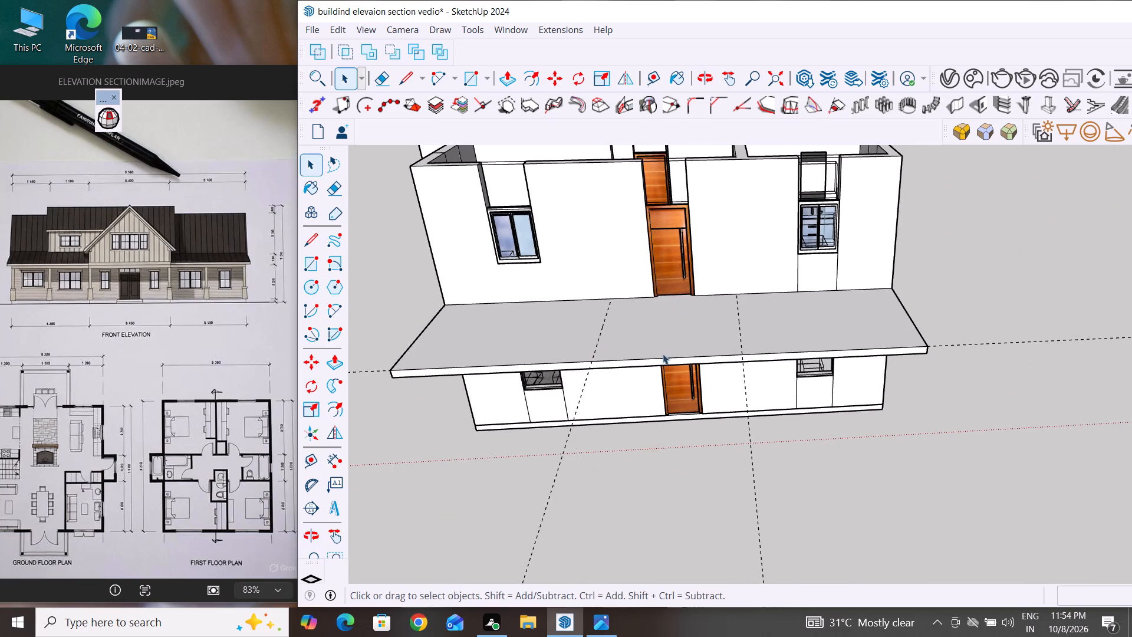
pyautogui.moveTo(667, 358); pyautogui.dragTo(673, 328, button='middle')
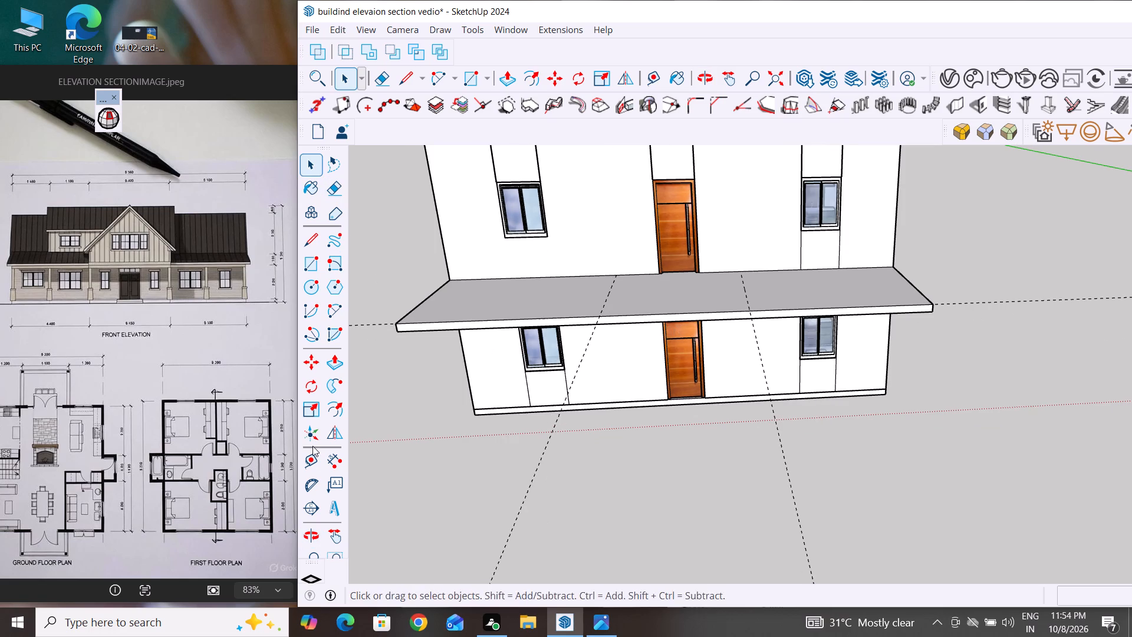
# Measure the full length of the projecting slab's outer edge from corner to corner, without keeping a dimension.
pyautogui.click(334, 462)
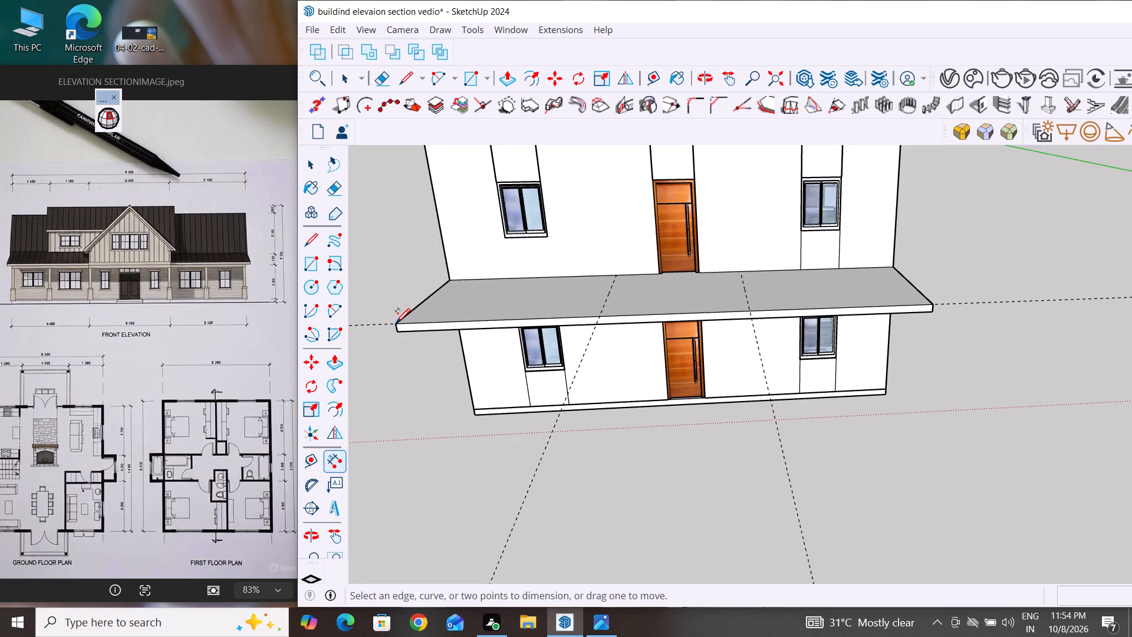
pyautogui.click(396, 321)
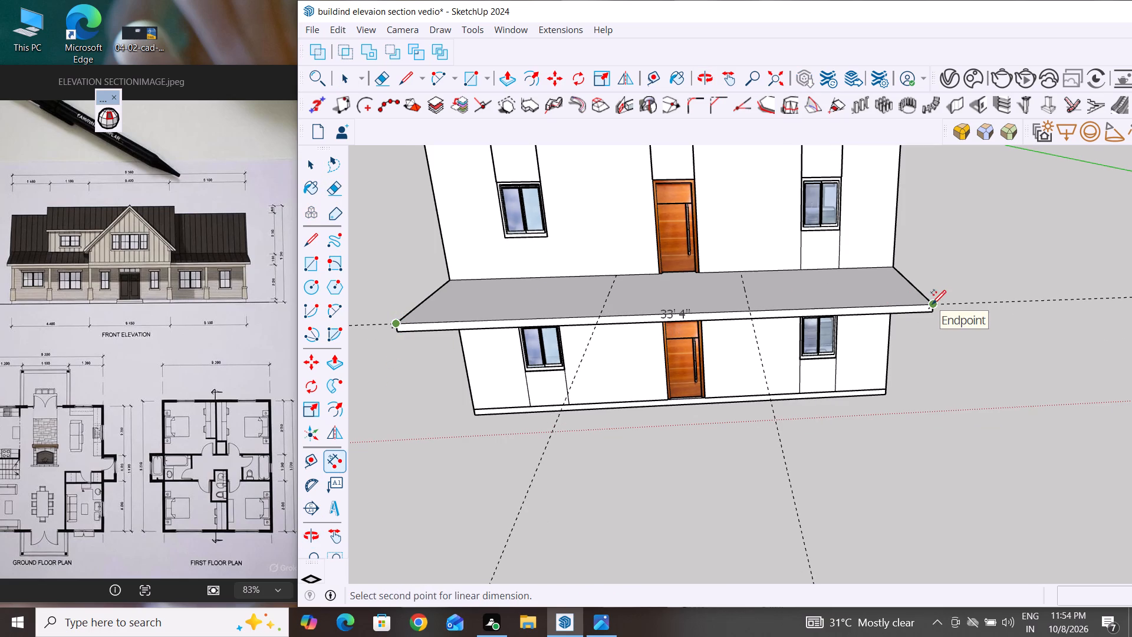
pyautogui.click(932, 303)
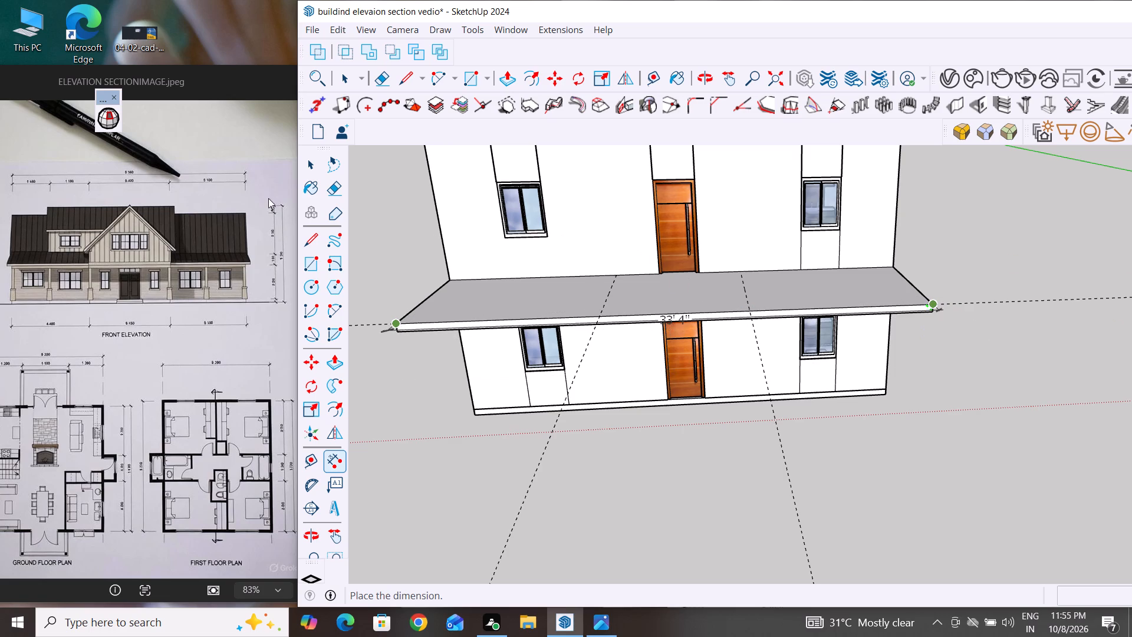
pyautogui.click(314, 171)
pyautogui.click(391, 419)
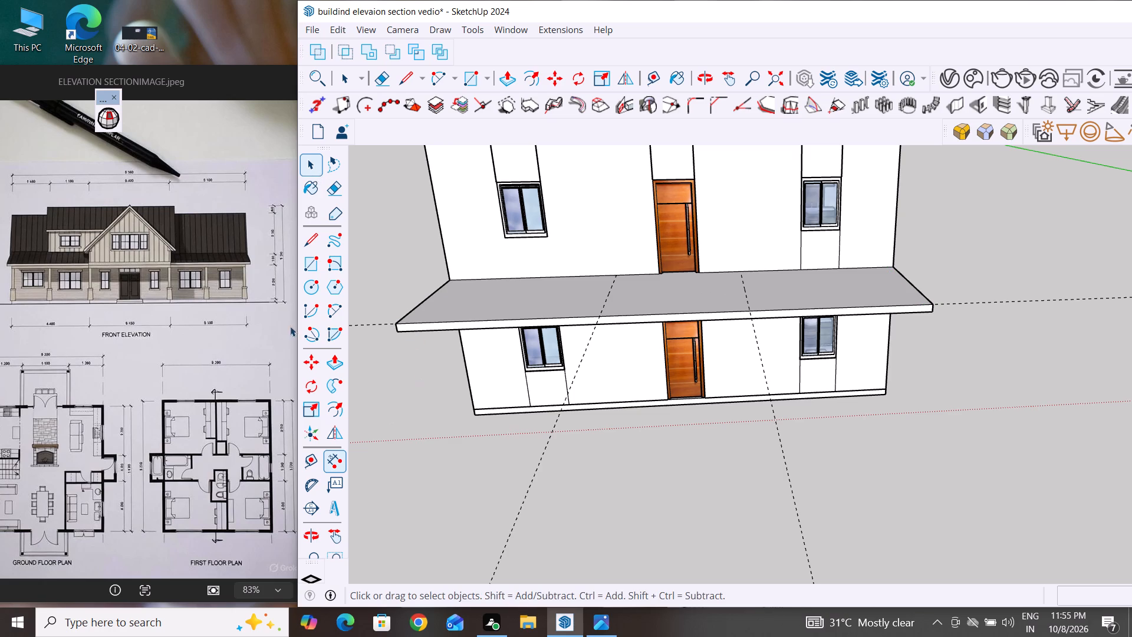
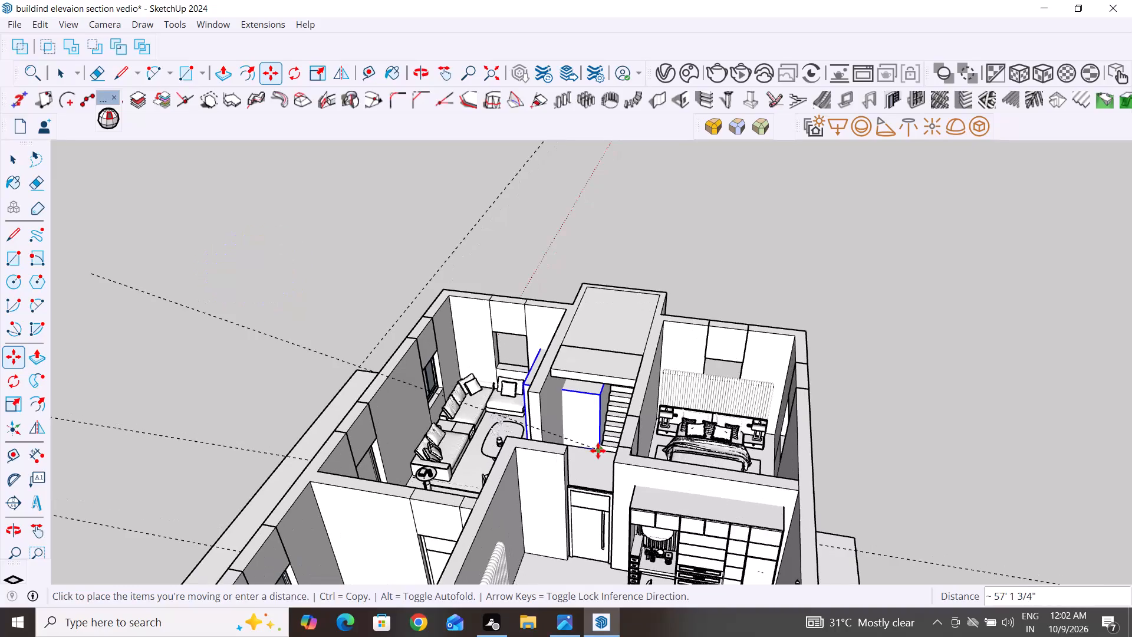
# Place the box group being moved, about 60' 3" from its start, with its lower corner on the stairwell's floor corner against the wall.
pyautogui.scroll(12, 598, 451)
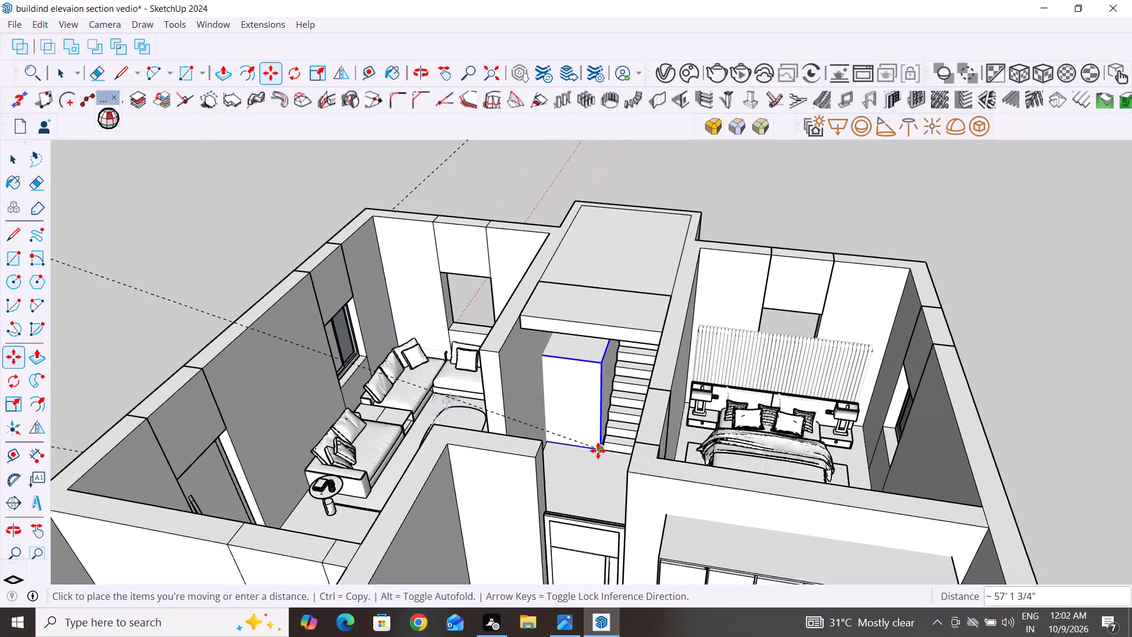
pyautogui.scroll(7, 598, 451)
pyautogui.moveTo(653, 464); pyautogui.dragTo(598, 451, button='middle')
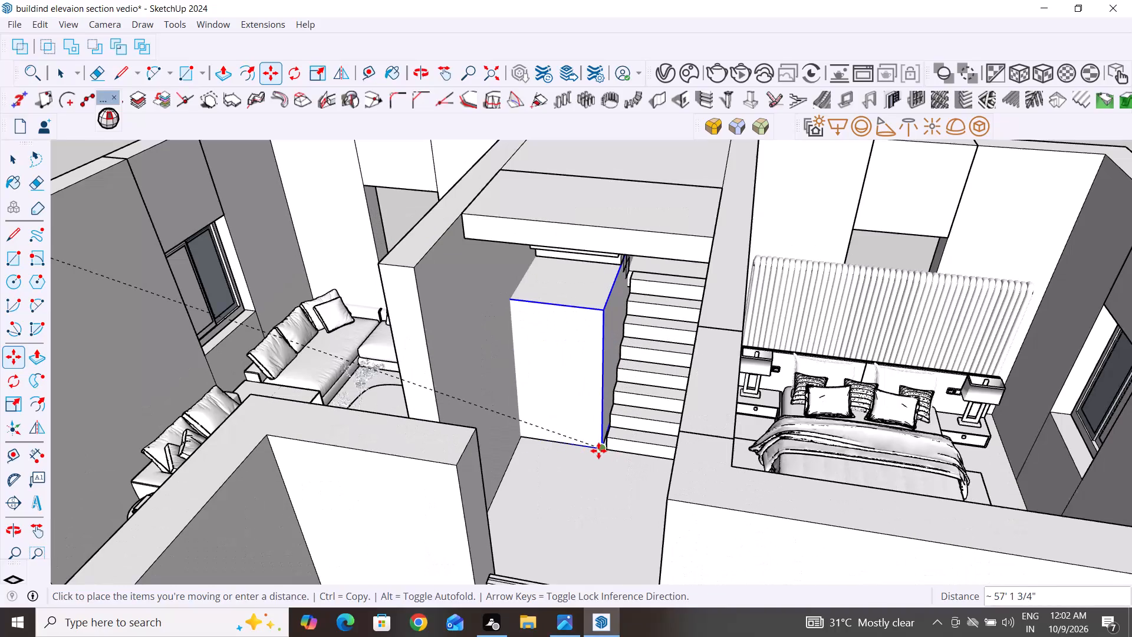
pyautogui.moveTo(598, 451); pyautogui.dragTo(715, 483, button='middle')
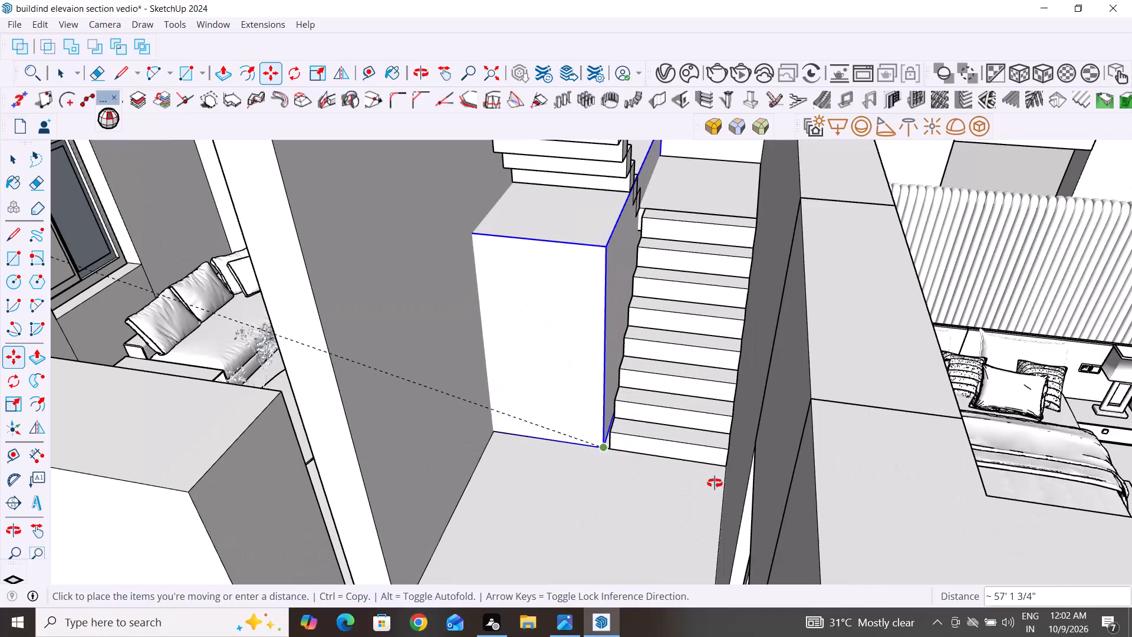
pyautogui.moveTo(715, 483); pyautogui.dragTo(751, 487, button='middle')
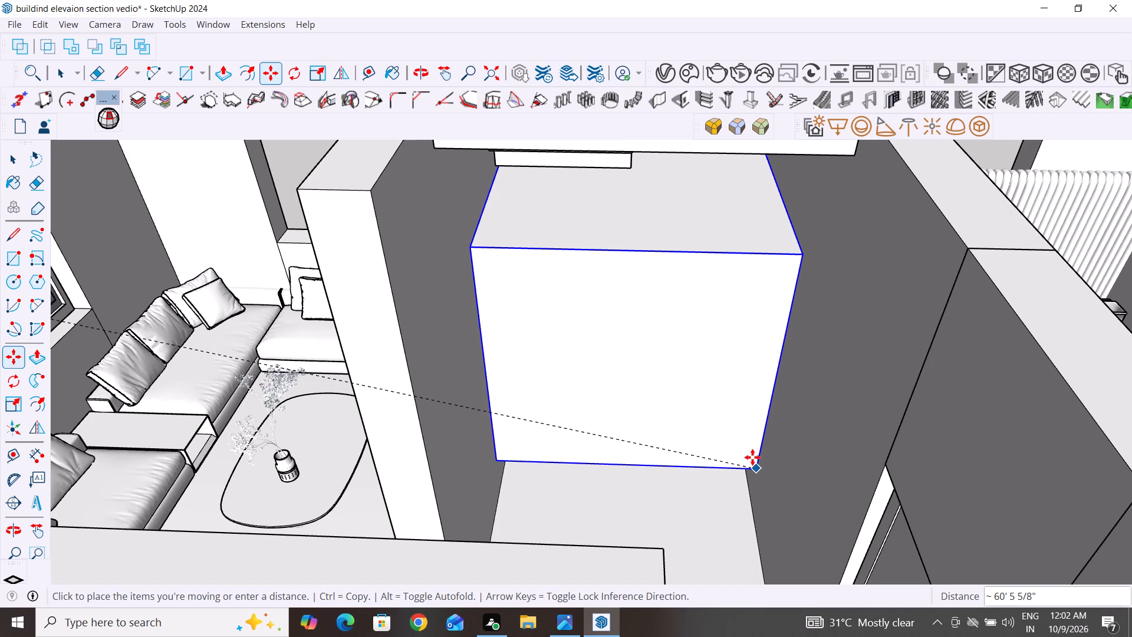
pyautogui.scroll(4, 745, 452)
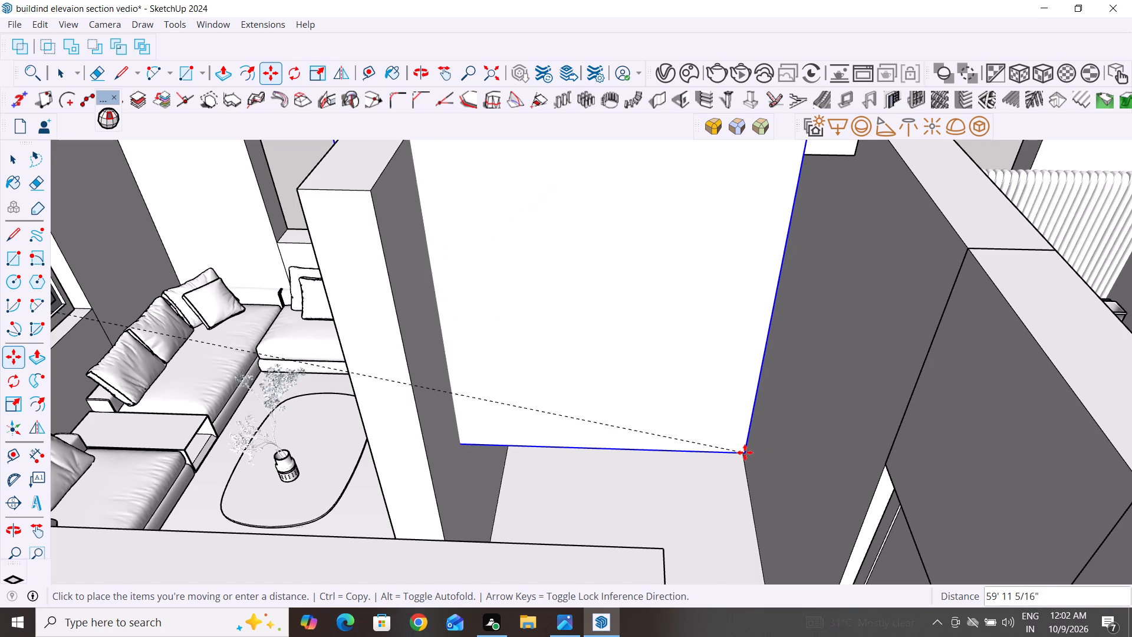
pyautogui.scroll(10, 745, 452)
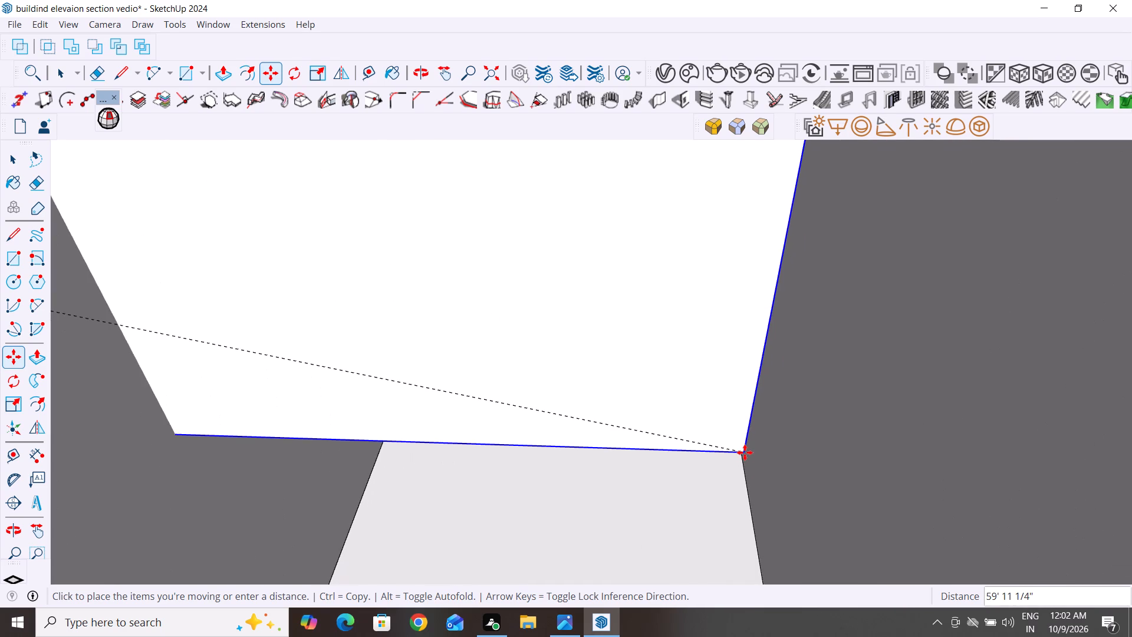
pyautogui.scroll(8, 745, 452)
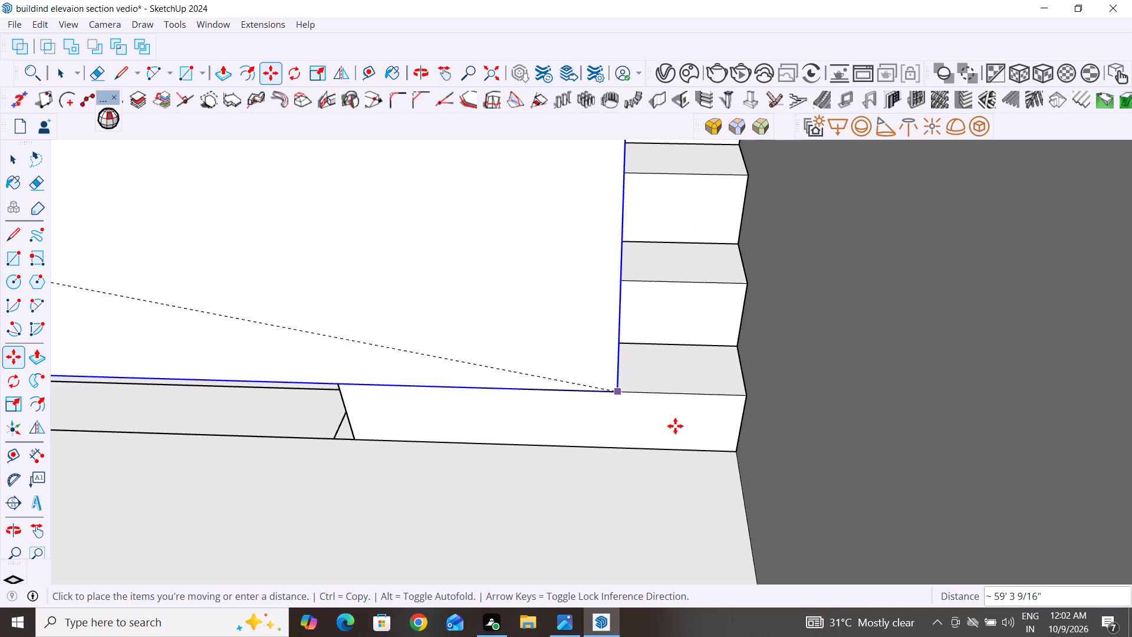
pyautogui.click(739, 449)
# Move the box group down about 2' 2 3/16" from its upper front corner so it passes through the stairwell floor.
pyautogui.scroll(-8, 782, 460)
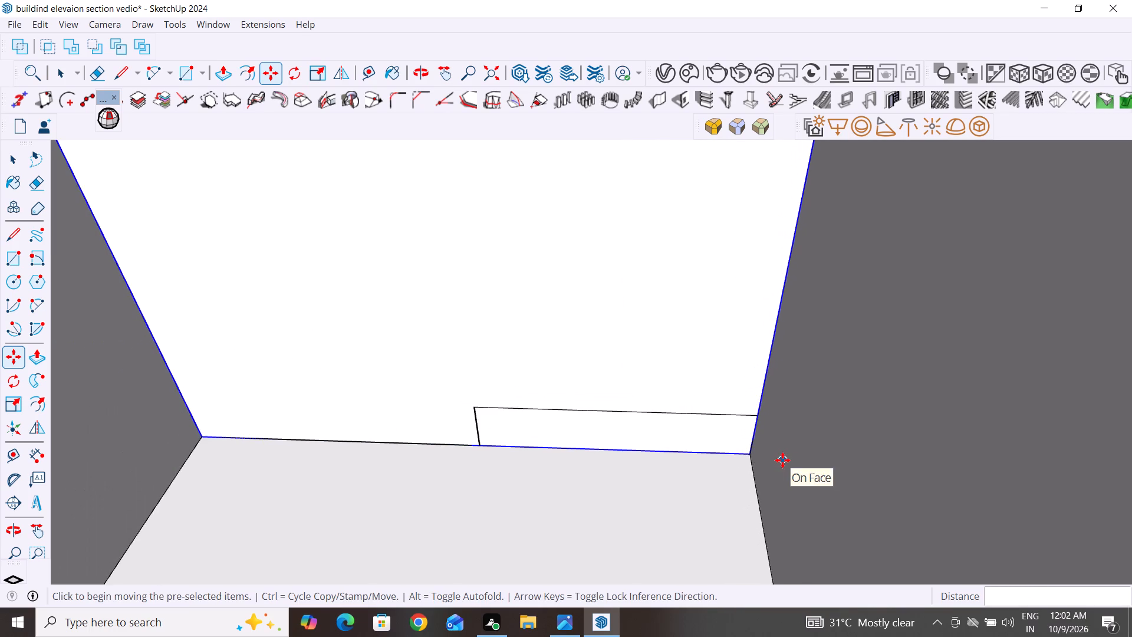
pyautogui.scroll(-16, 782, 460)
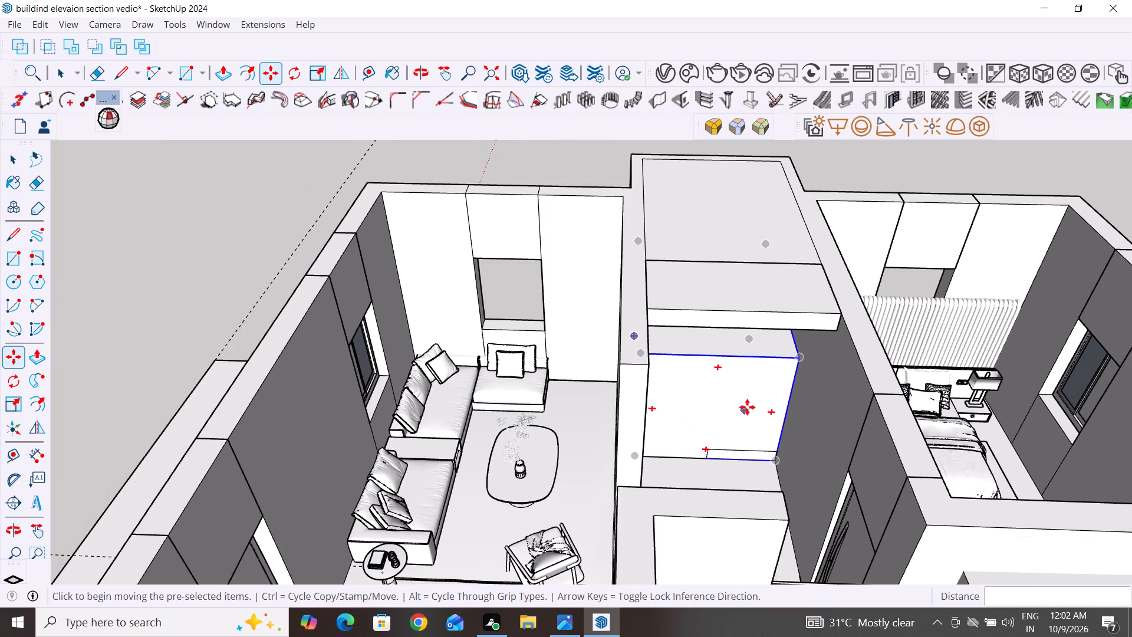
pyautogui.press('m')
pyautogui.scroll(5, 804, 353)
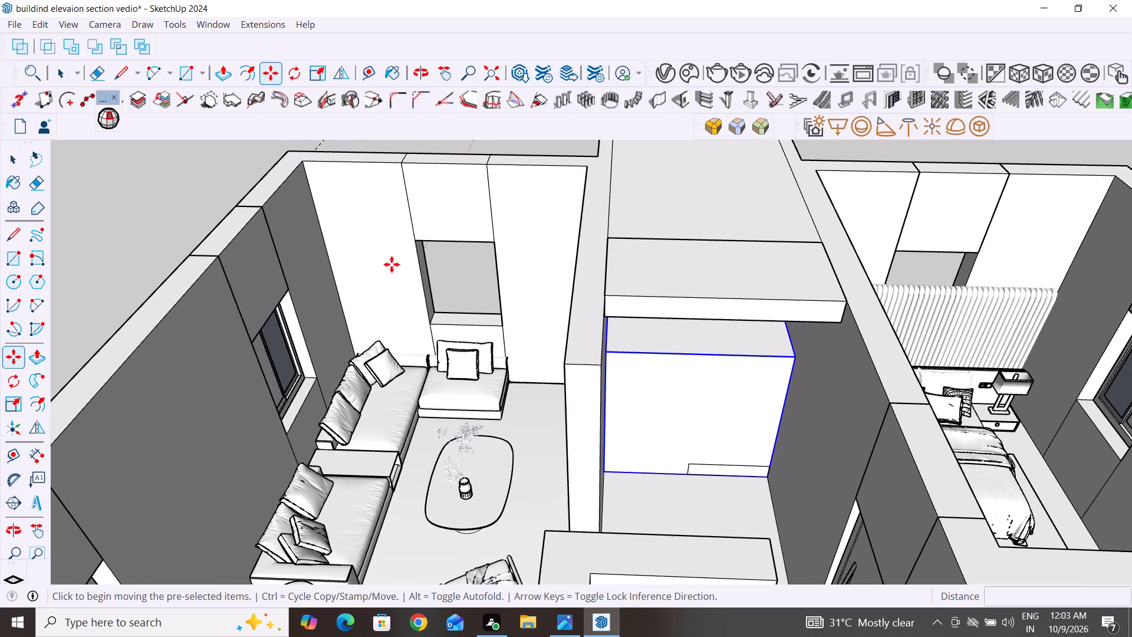
pyautogui.click(794, 362)
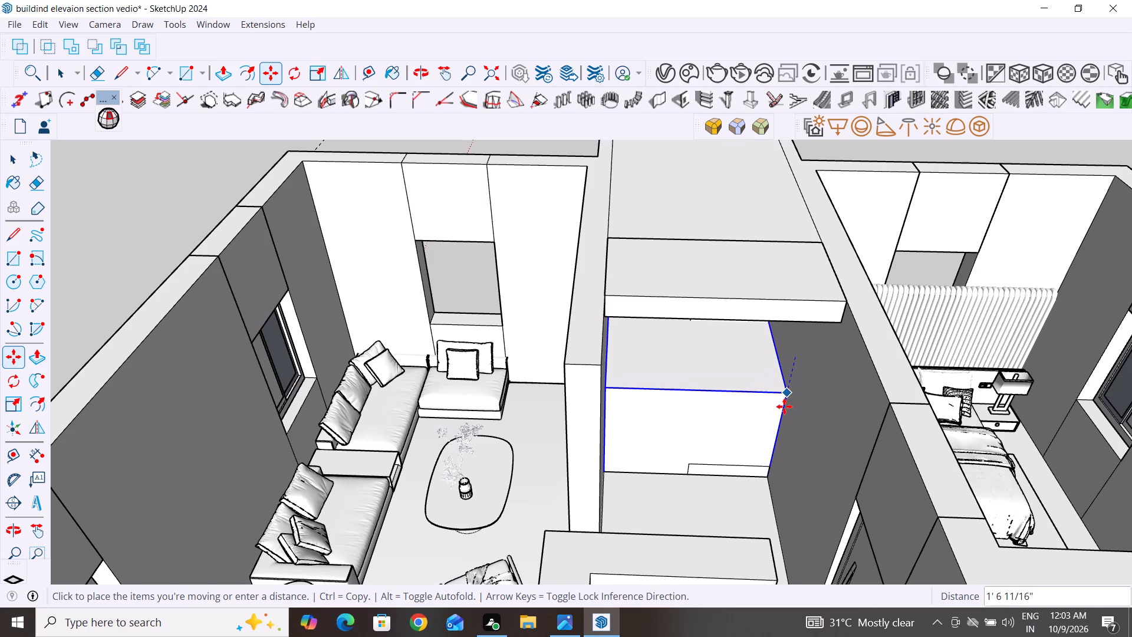
pyautogui.click(784, 406)
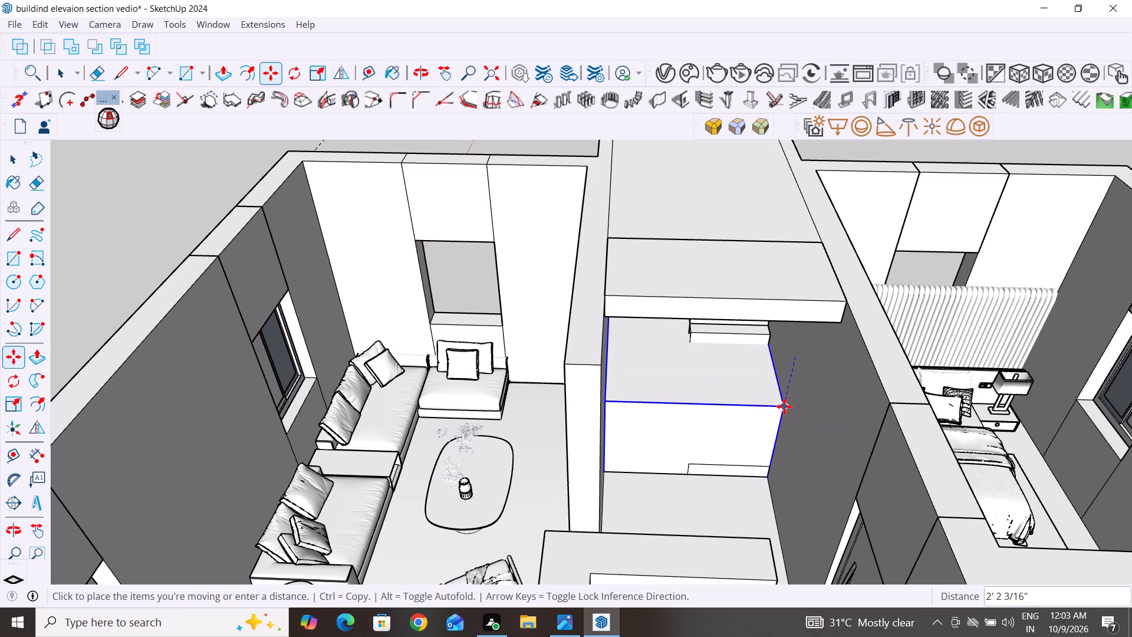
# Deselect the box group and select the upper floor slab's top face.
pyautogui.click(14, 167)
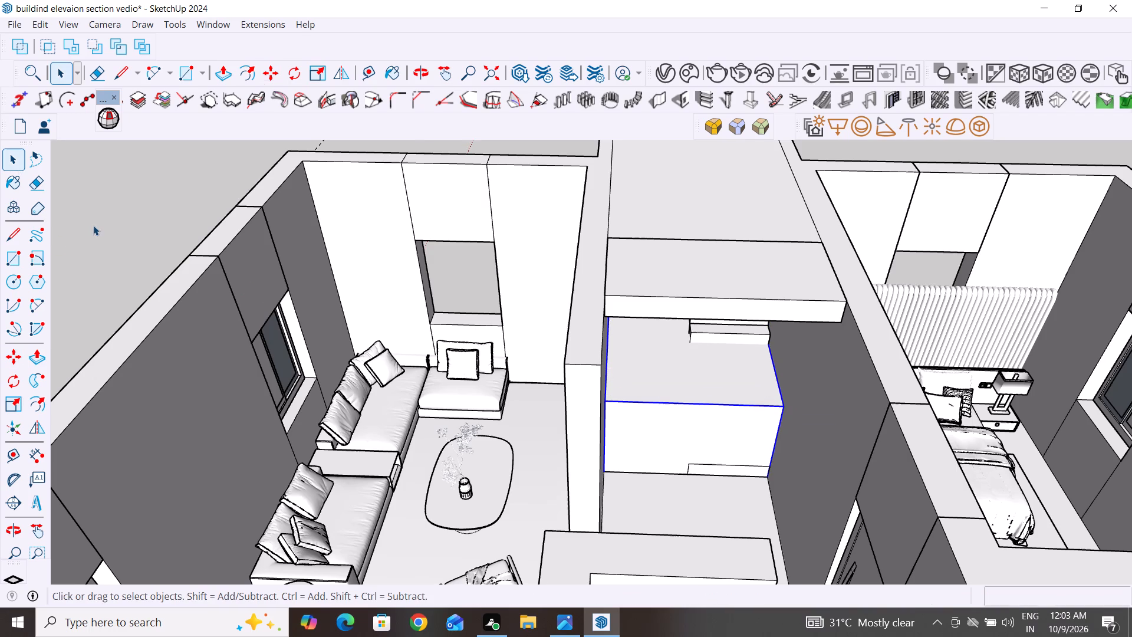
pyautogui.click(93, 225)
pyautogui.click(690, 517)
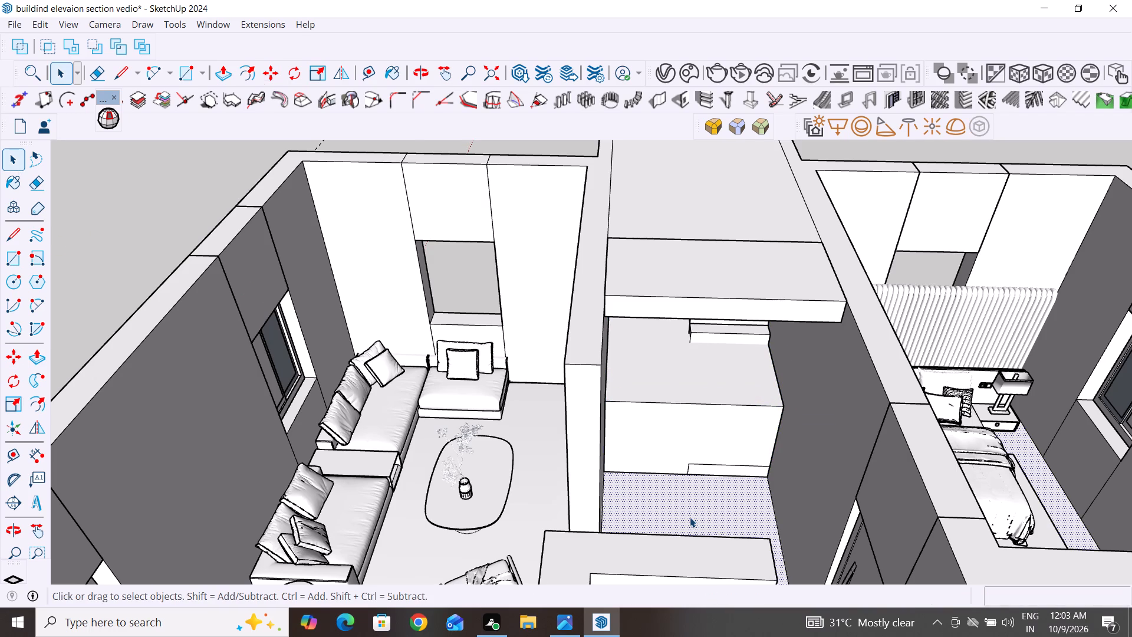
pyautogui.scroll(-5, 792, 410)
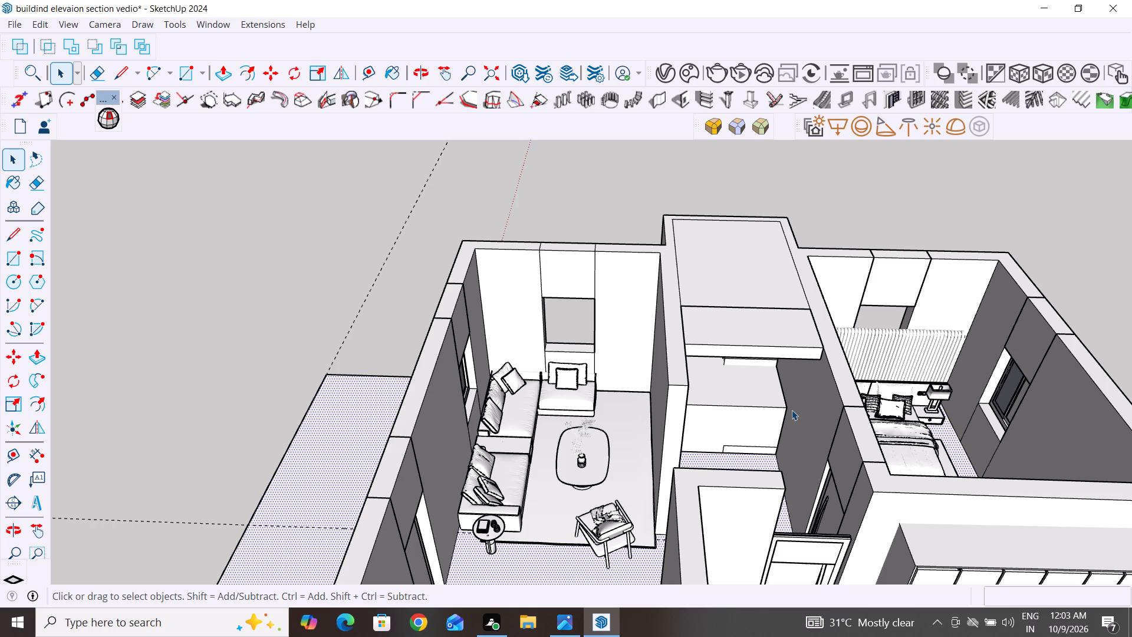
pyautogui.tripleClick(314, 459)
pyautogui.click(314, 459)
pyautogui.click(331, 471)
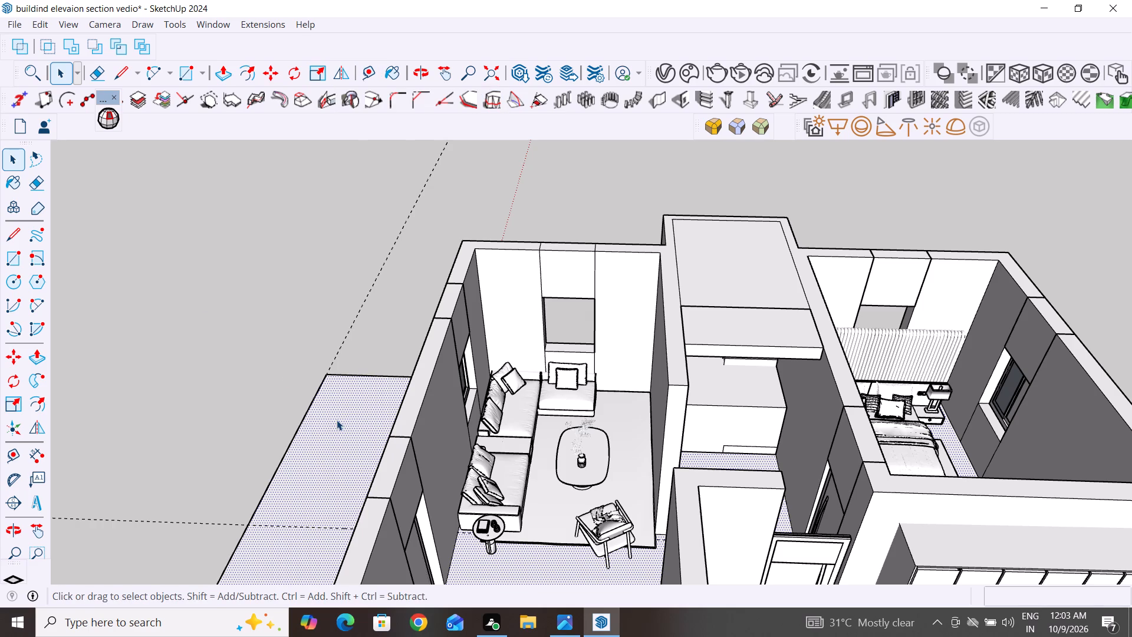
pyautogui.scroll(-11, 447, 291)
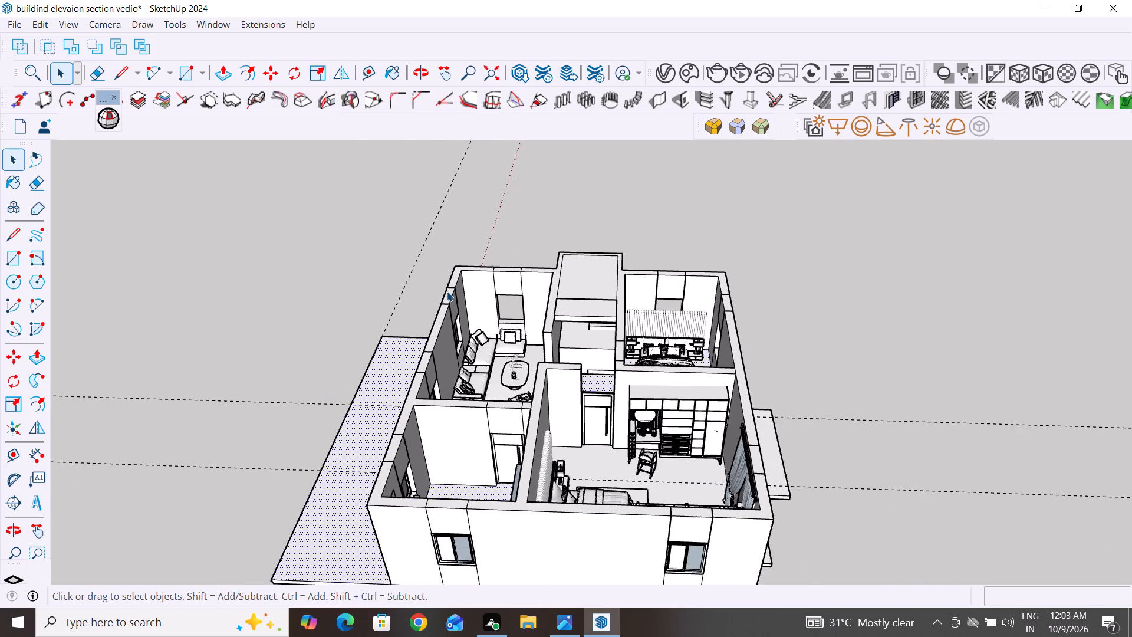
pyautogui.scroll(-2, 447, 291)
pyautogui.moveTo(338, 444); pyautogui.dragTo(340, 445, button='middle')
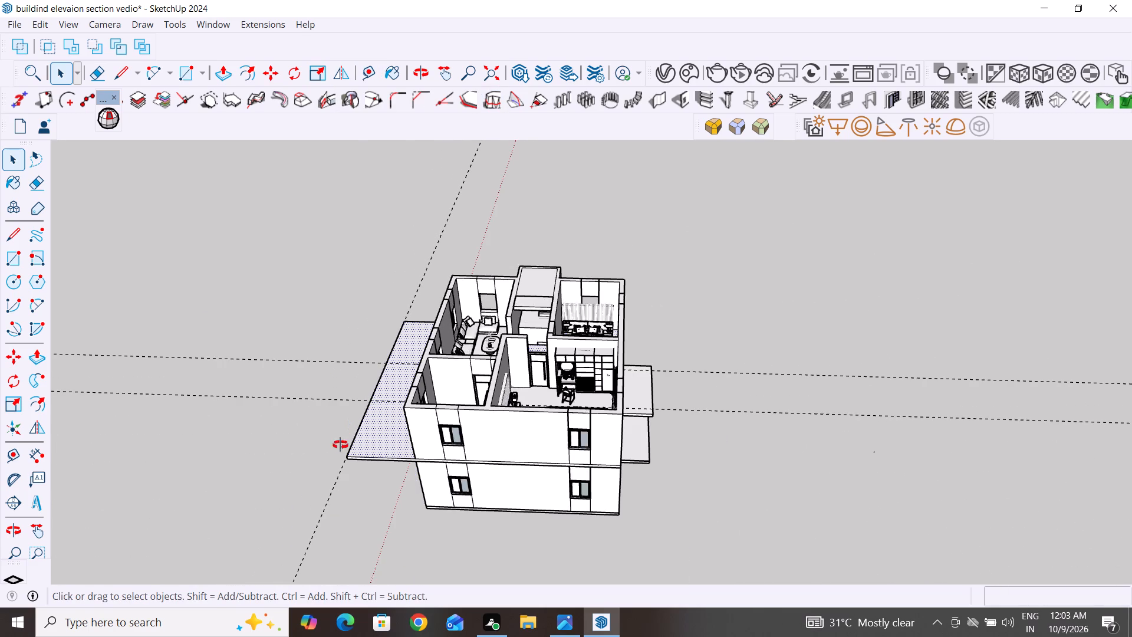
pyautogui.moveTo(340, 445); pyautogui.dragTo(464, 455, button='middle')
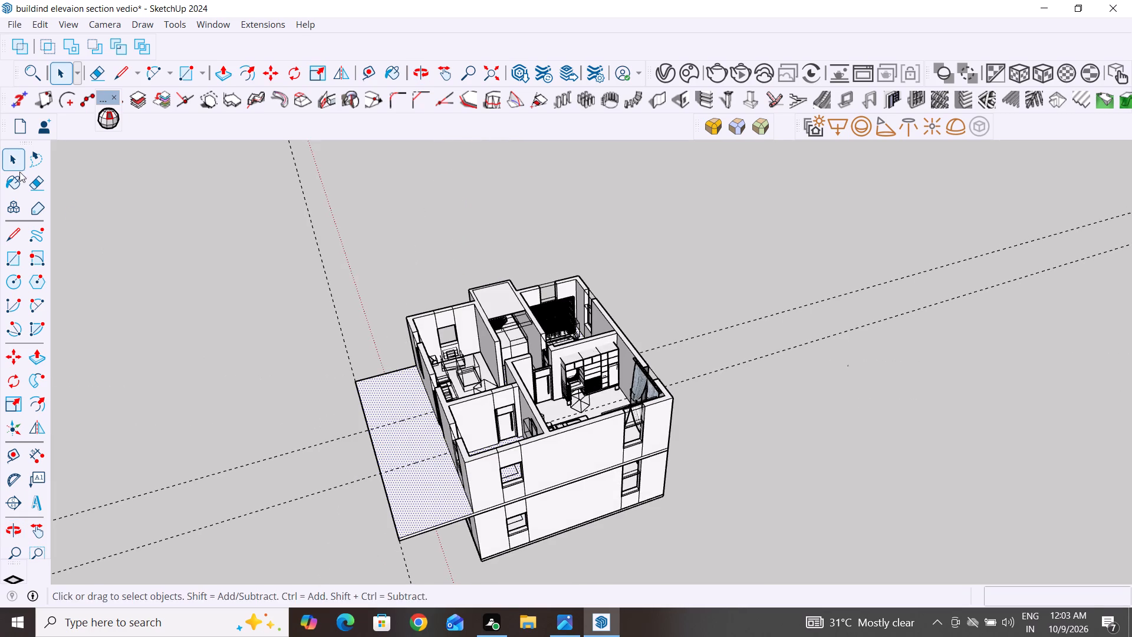
# Delete all construction guides from the model.
pyautogui.click(16, 163)
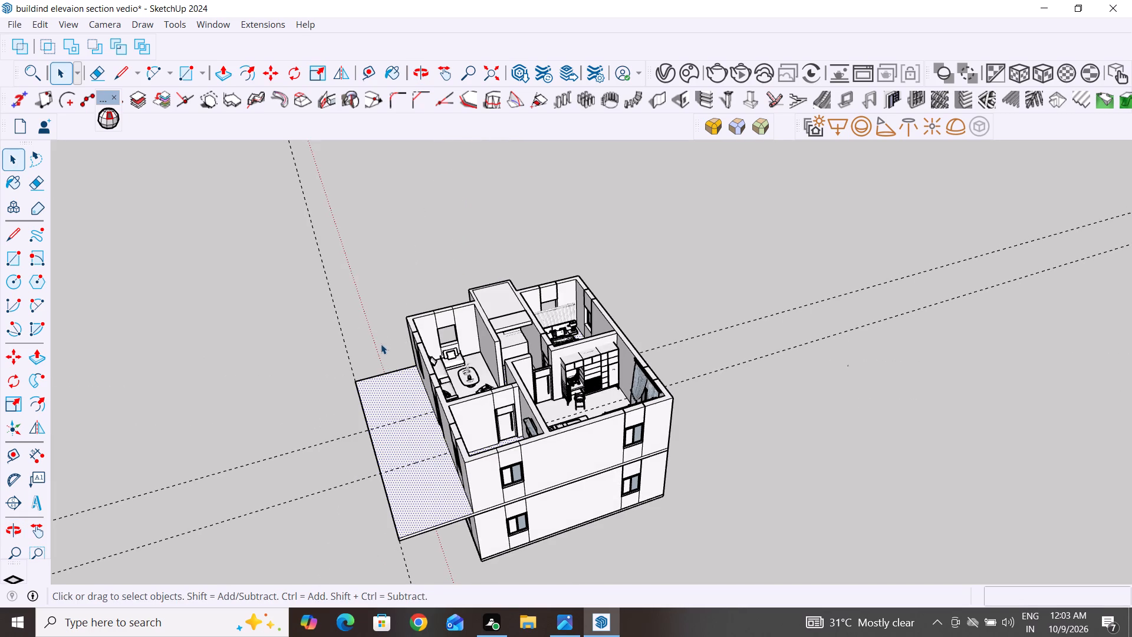
pyautogui.click(41, 24)
pyautogui.click(96, 173)
# Select the upper floor slab's faces and edges that project beyond the building and make them a group.
pyautogui.moveTo(304, 377); pyautogui.dragTo(255, 342, button='middle')
pyautogui.moveTo(400, 340); pyautogui.dragTo(380, 415)
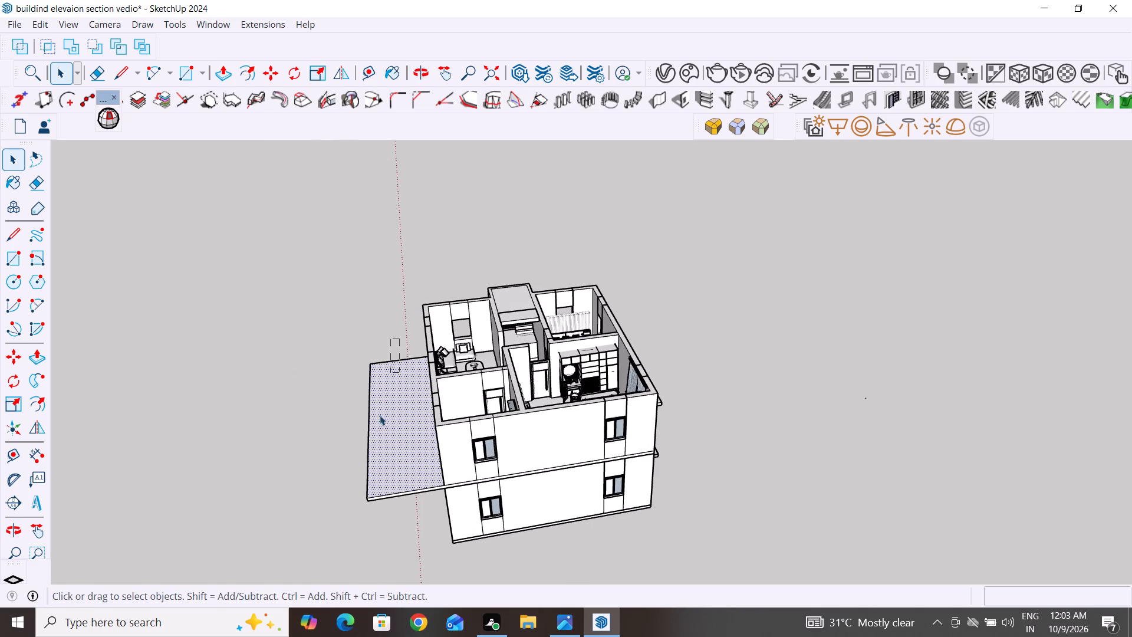
pyautogui.moveTo(380, 415); pyautogui.dragTo(330, 572)
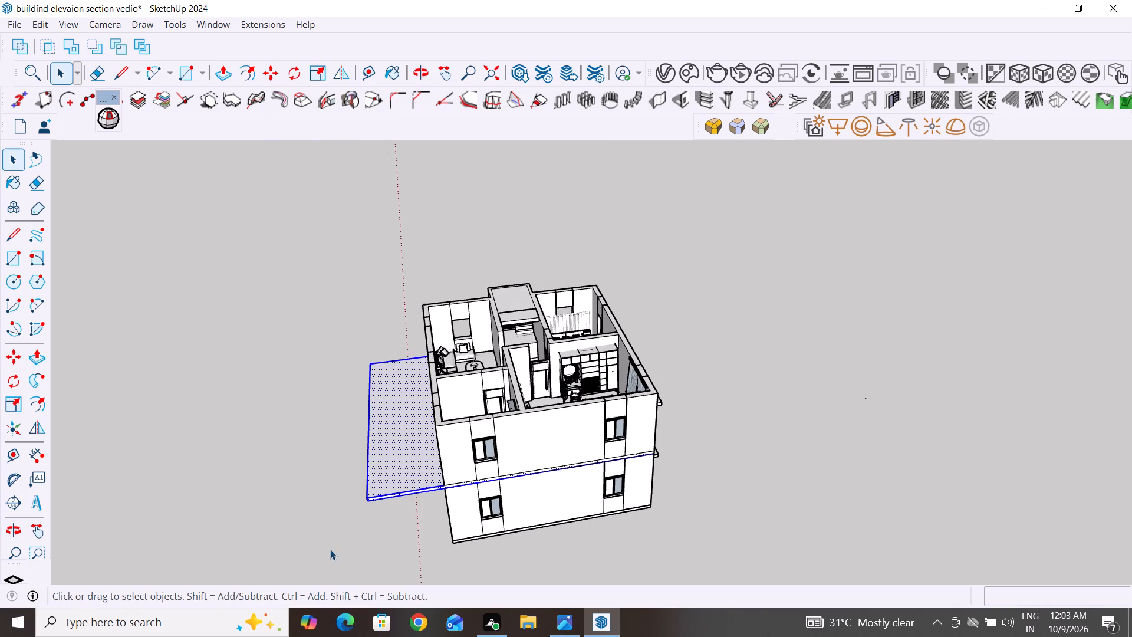
pyautogui.tripleClick(379, 474)
pyautogui.click(379, 474)
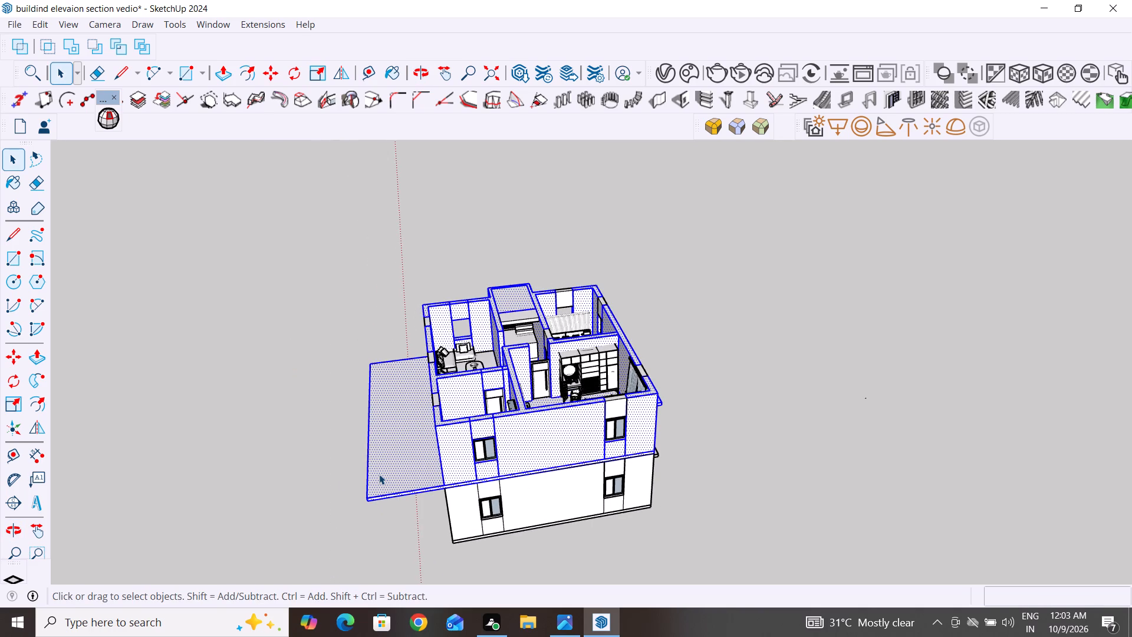
pyautogui.click(379, 474)
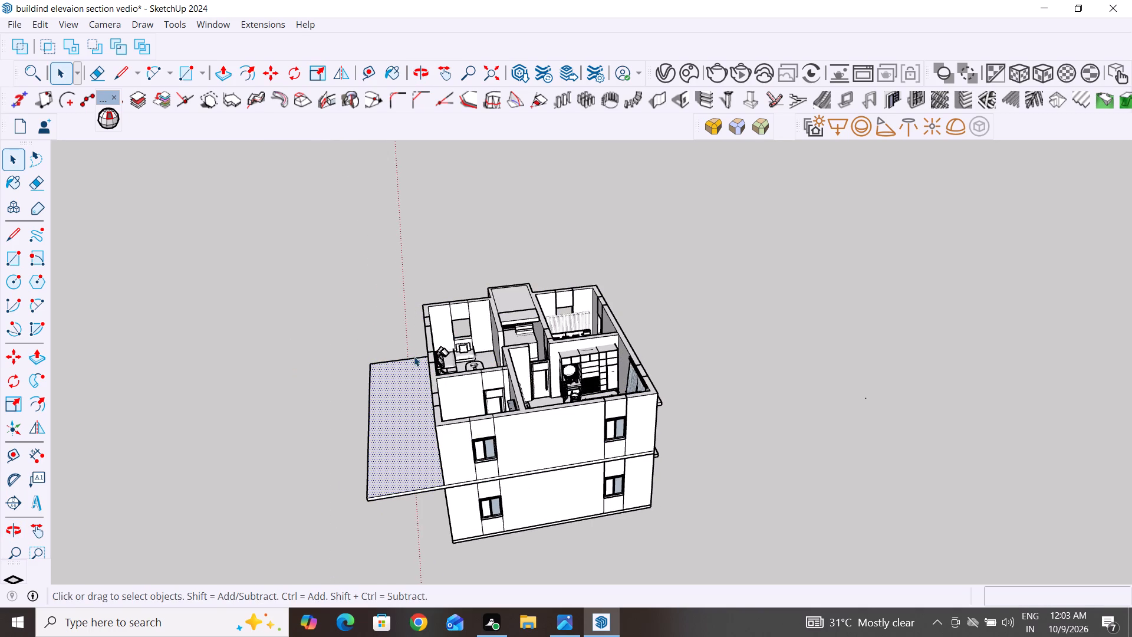
pyautogui.moveTo(412, 333); pyautogui.dragTo(314, 523)
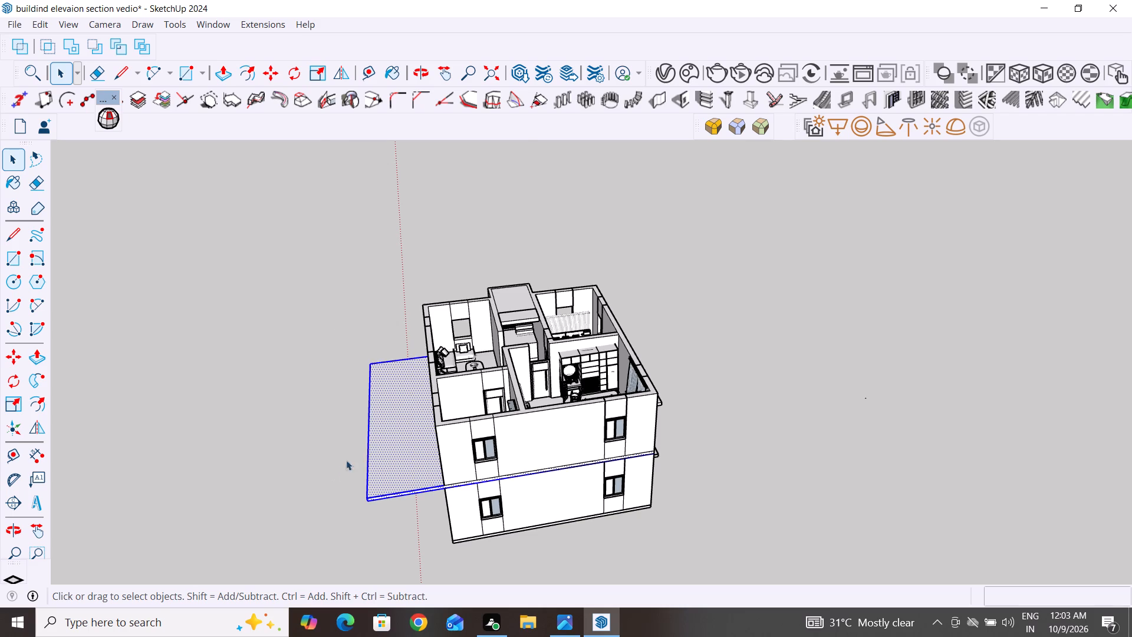
pyautogui.rightClick(378, 431)
pyautogui.click(441, 186)
pyautogui.click(714, 258)
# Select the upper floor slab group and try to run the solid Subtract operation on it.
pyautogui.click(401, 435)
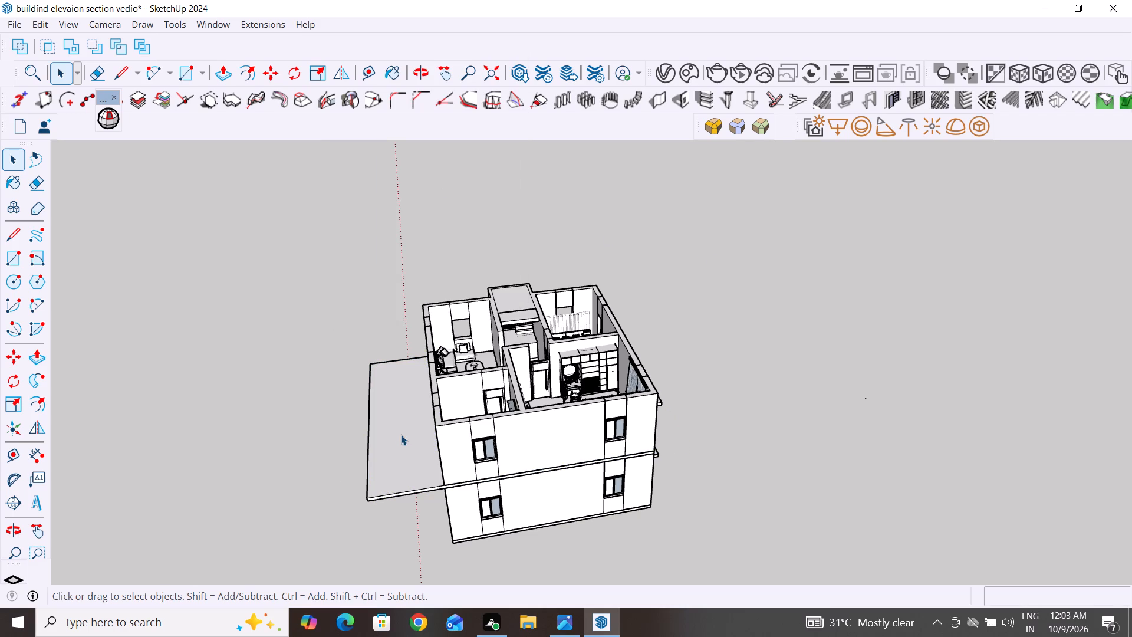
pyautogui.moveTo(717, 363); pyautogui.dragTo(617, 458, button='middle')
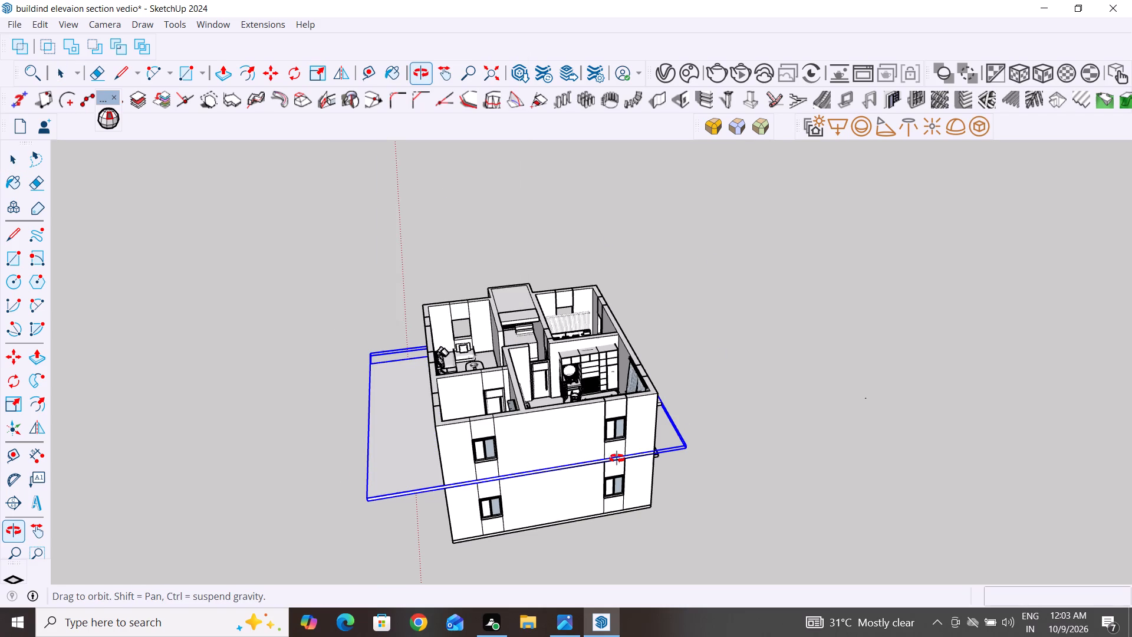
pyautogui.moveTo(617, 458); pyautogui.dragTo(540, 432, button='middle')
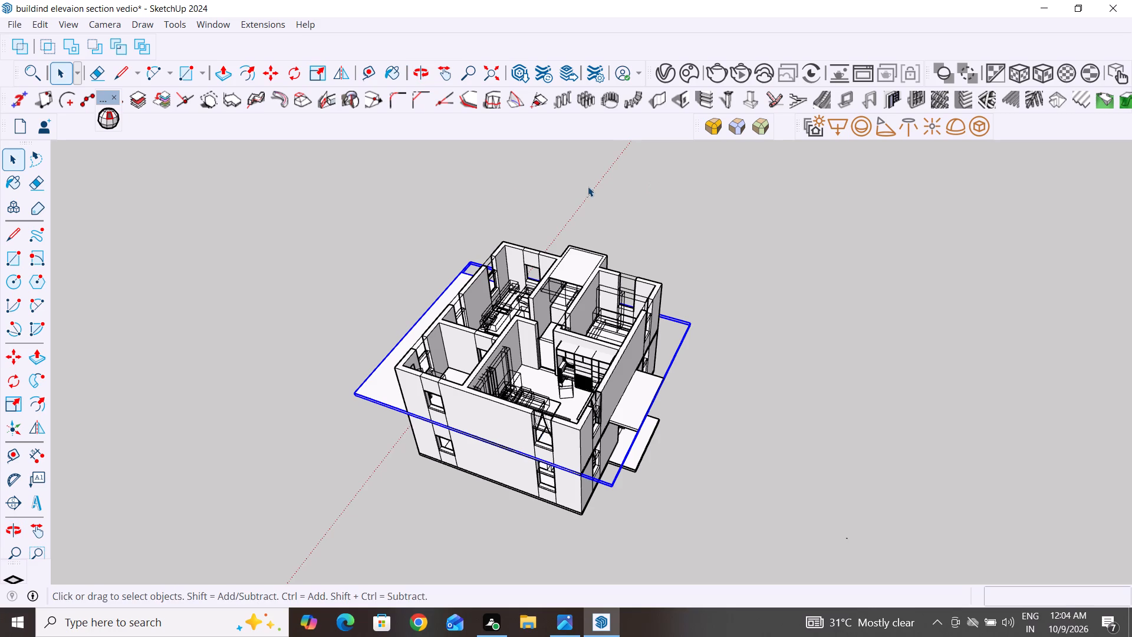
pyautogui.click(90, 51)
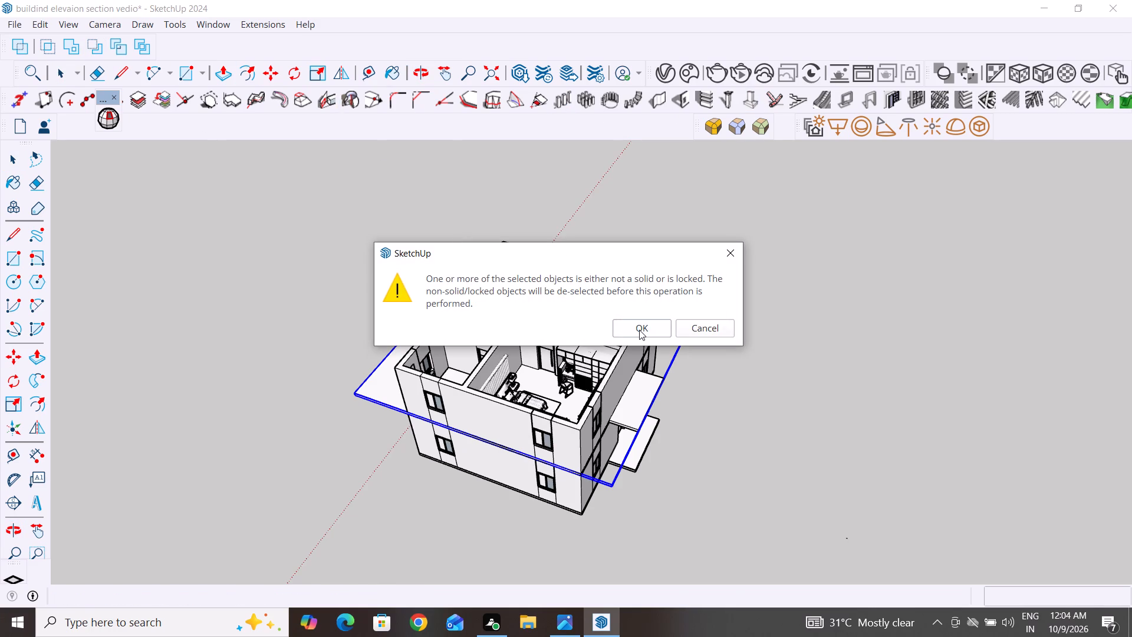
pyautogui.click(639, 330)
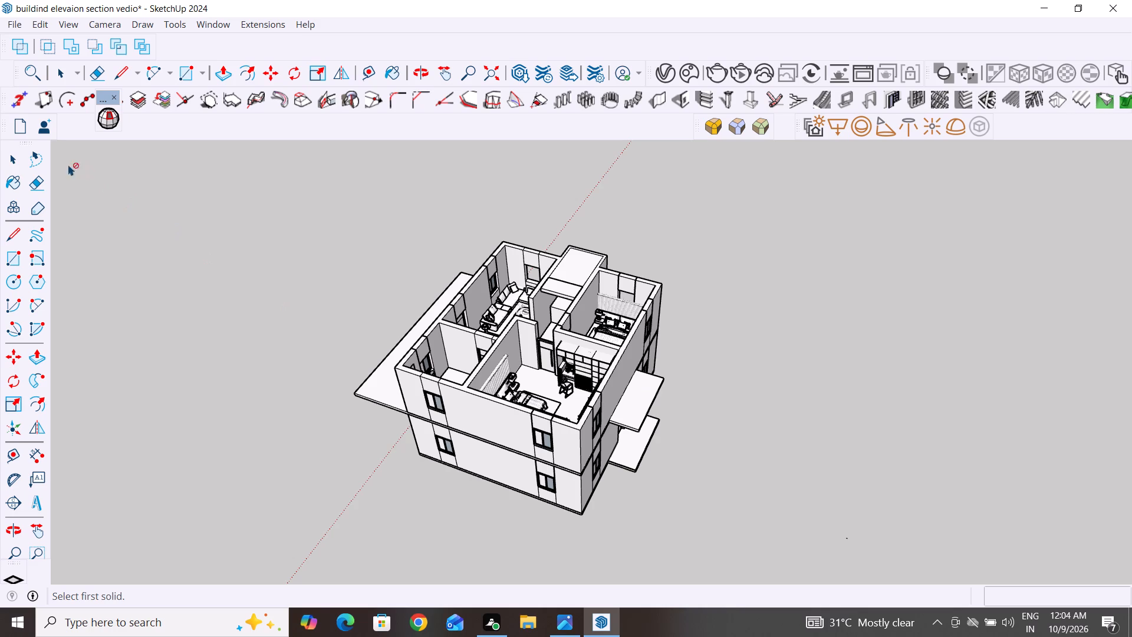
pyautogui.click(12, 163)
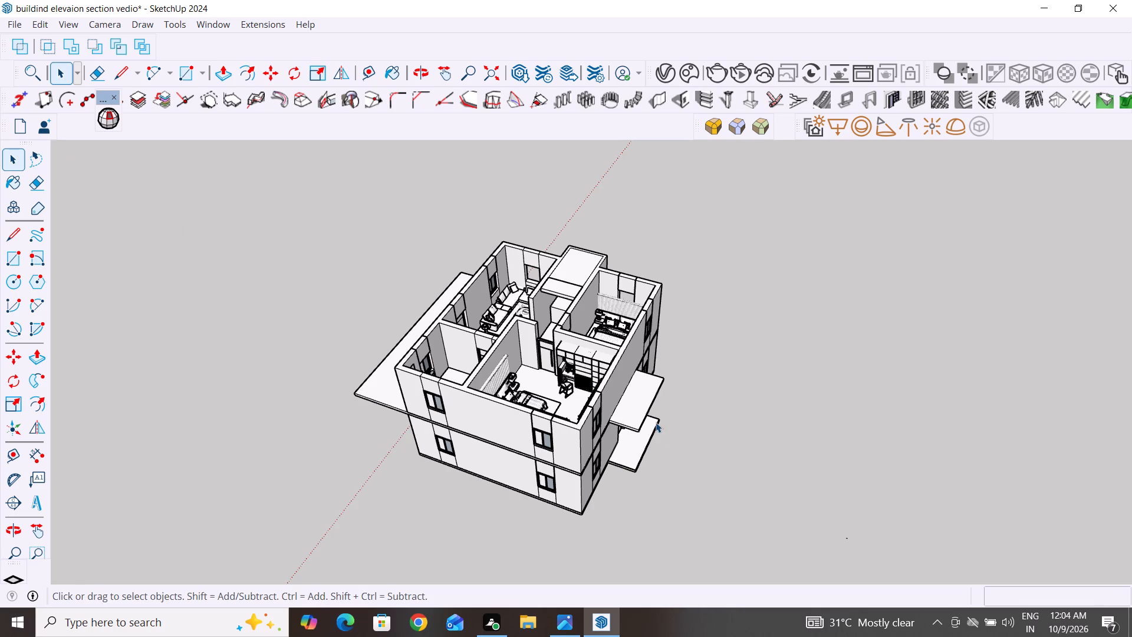
# Copy the ground floor base slab about 51' 4 3/4" along the red axis, clear of the building, and deselect it.
pyautogui.moveTo(742, 404); pyautogui.dragTo(453, 434, button='middle')
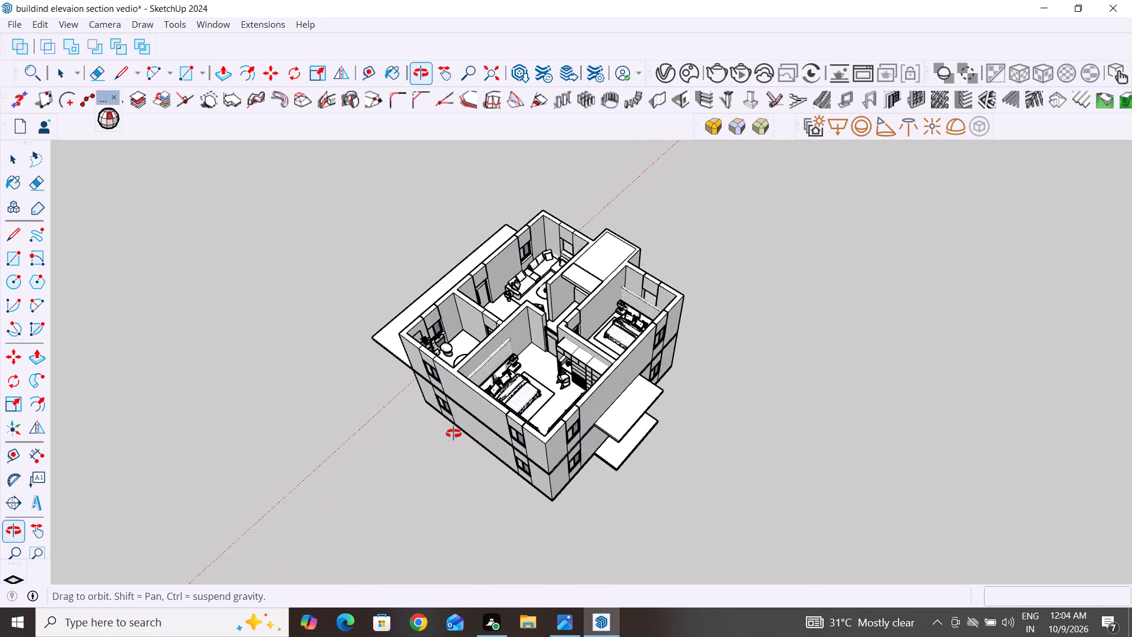
pyautogui.moveTo(453, 434); pyautogui.dragTo(218, 344, button='middle')
pyautogui.moveTo(767, 442); pyautogui.dragTo(693, 406, button='middle')
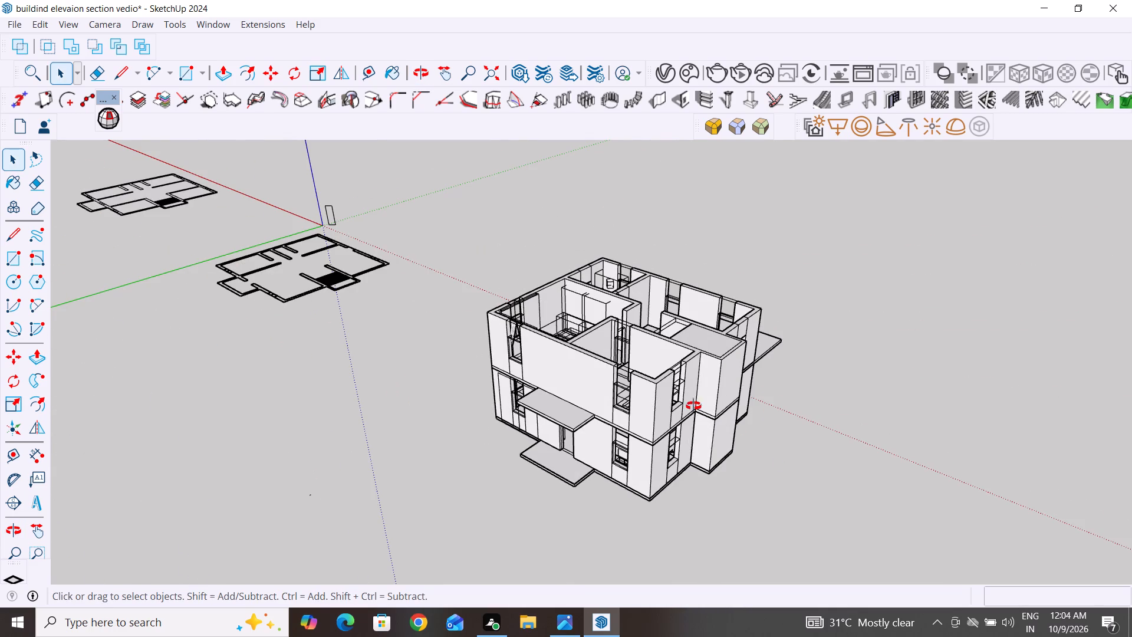
pyautogui.moveTo(693, 406); pyautogui.dragTo(664, 385, button='middle')
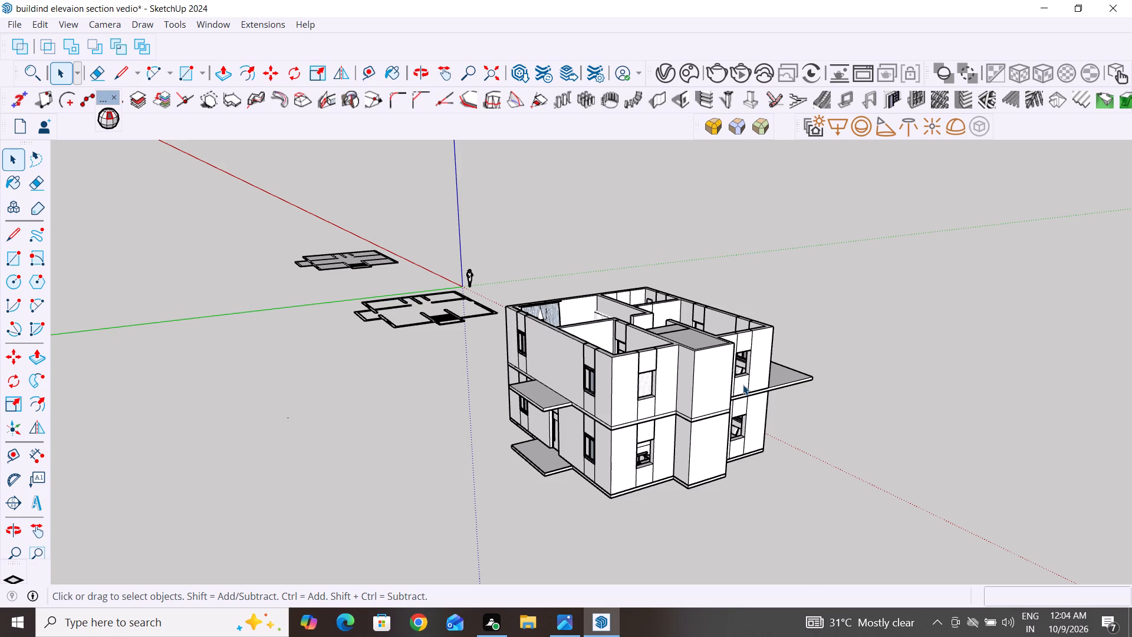
pyautogui.scroll(3, 743, 385)
pyautogui.moveTo(749, 390); pyautogui.dragTo(752, 474, button='middle')
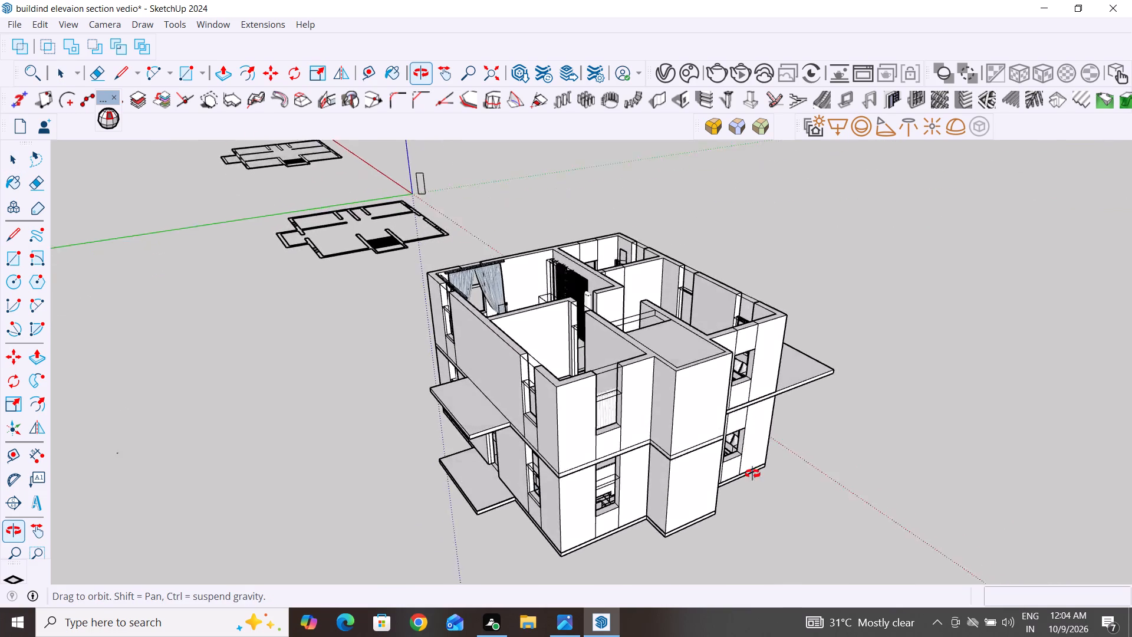
pyautogui.moveTo(752, 474); pyautogui.dragTo(755, 524, button='middle')
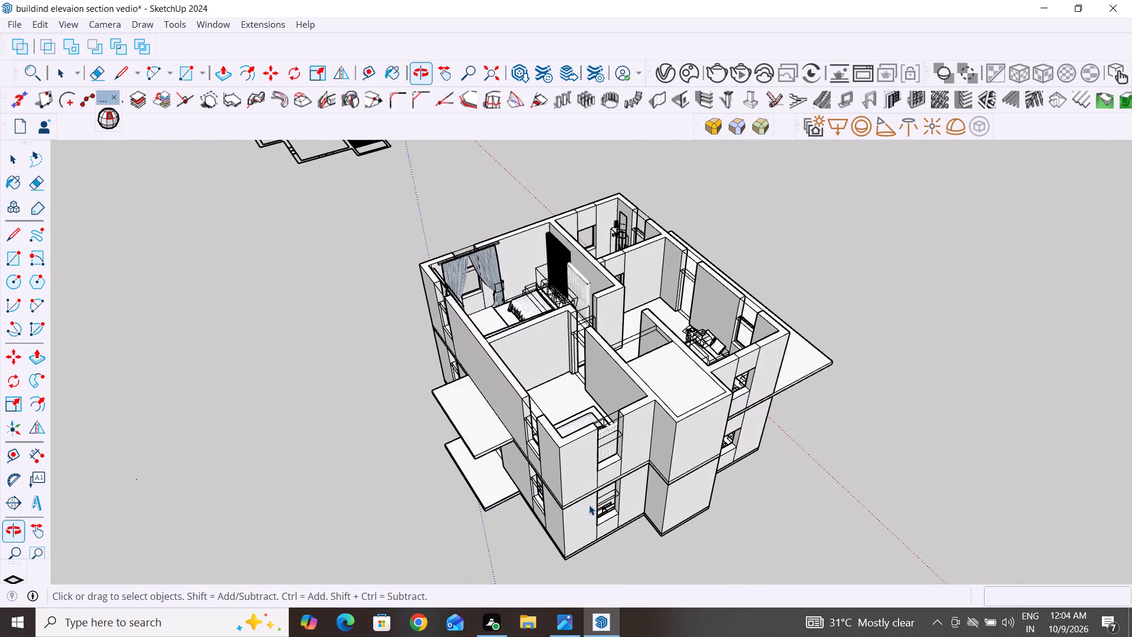
pyautogui.click(497, 494)
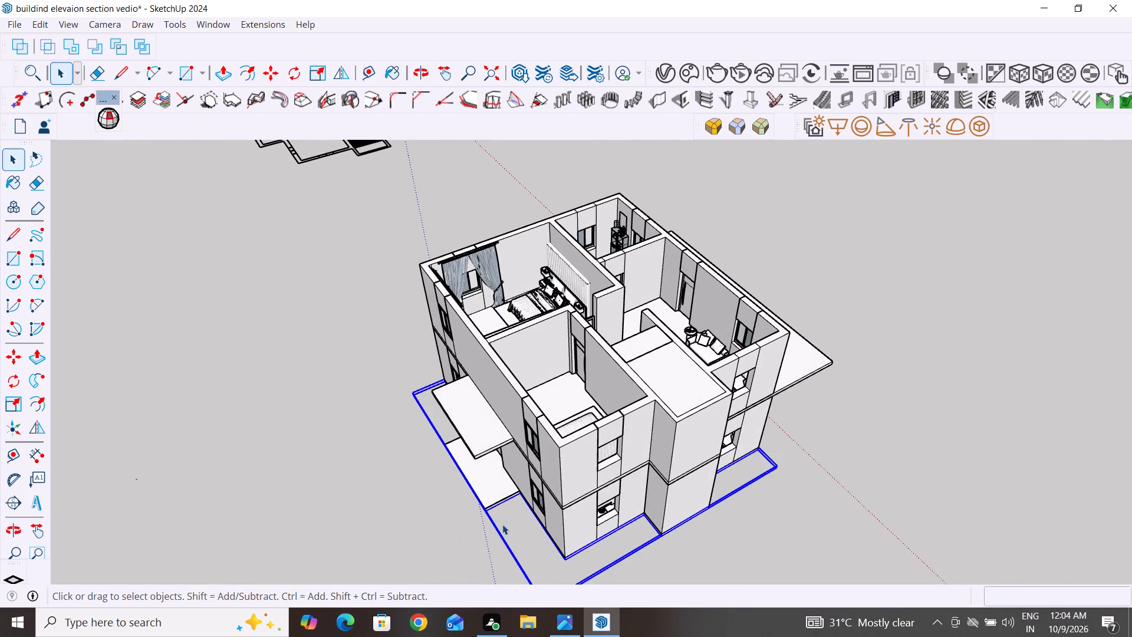
pyautogui.scroll(-4, 887, 449)
pyautogui.moveTo(753, 530); pyautogui.dragTo(948, 422, button='middle')
pyautogui.press('m')
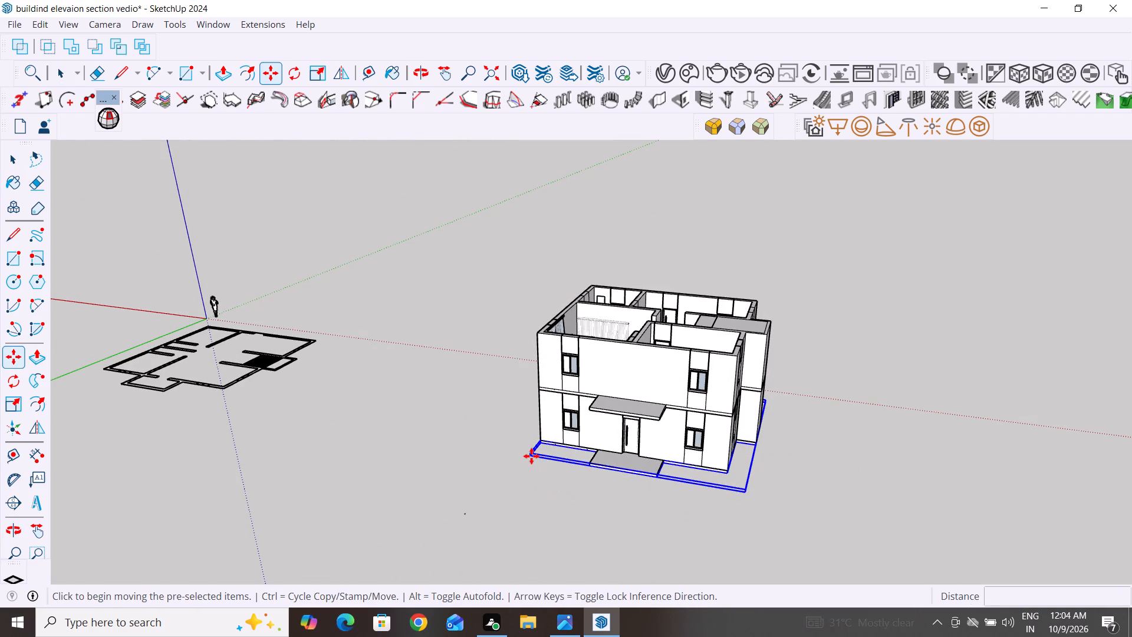
pyautogui.click(531, 456)
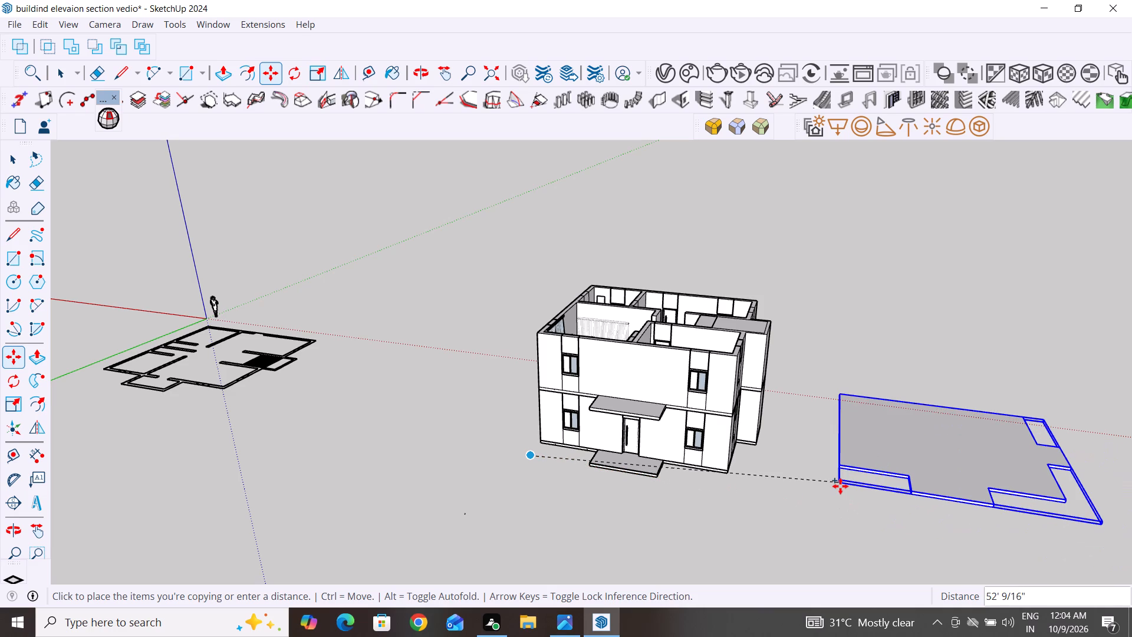
pyautogui.click(842, 507)
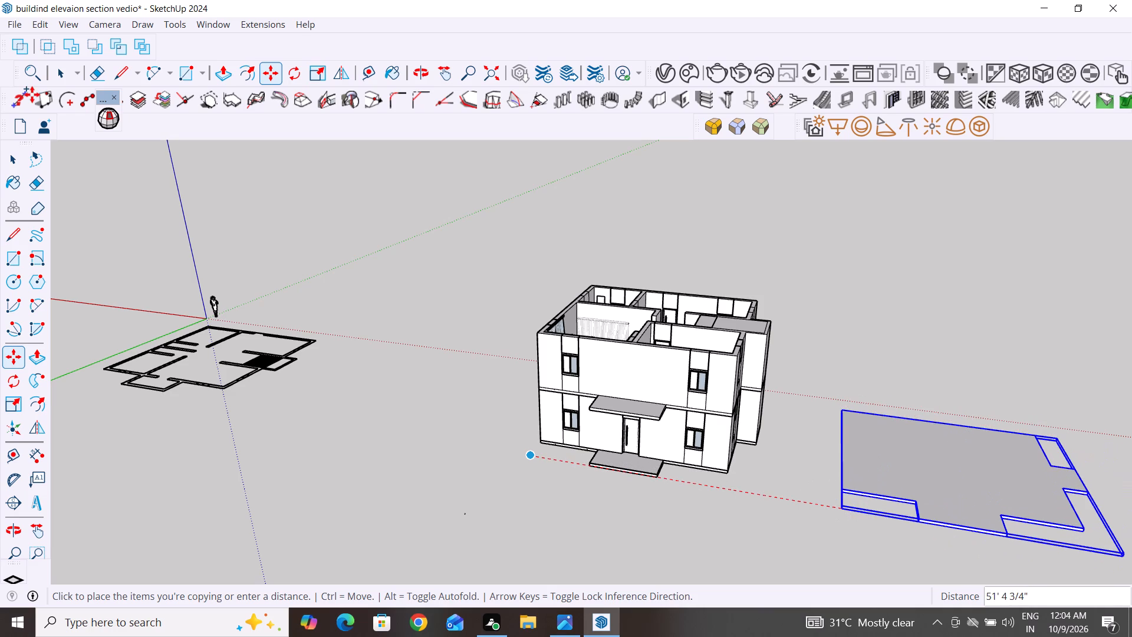
pyautogui.scroll(-4, 16, 199)
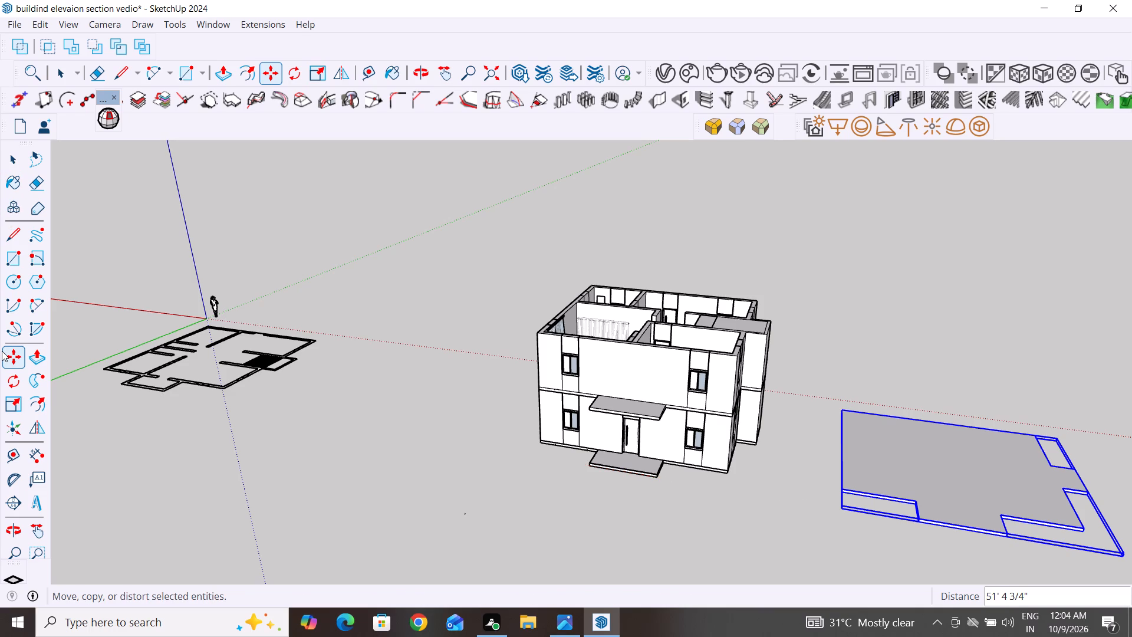
pyautogui.click(9, 155)
pyautogui.click(265, 375)
# Examine the copied slab's outline and its position beside the house from several angles.
pyautogui.scroll(-4, 245, 471)
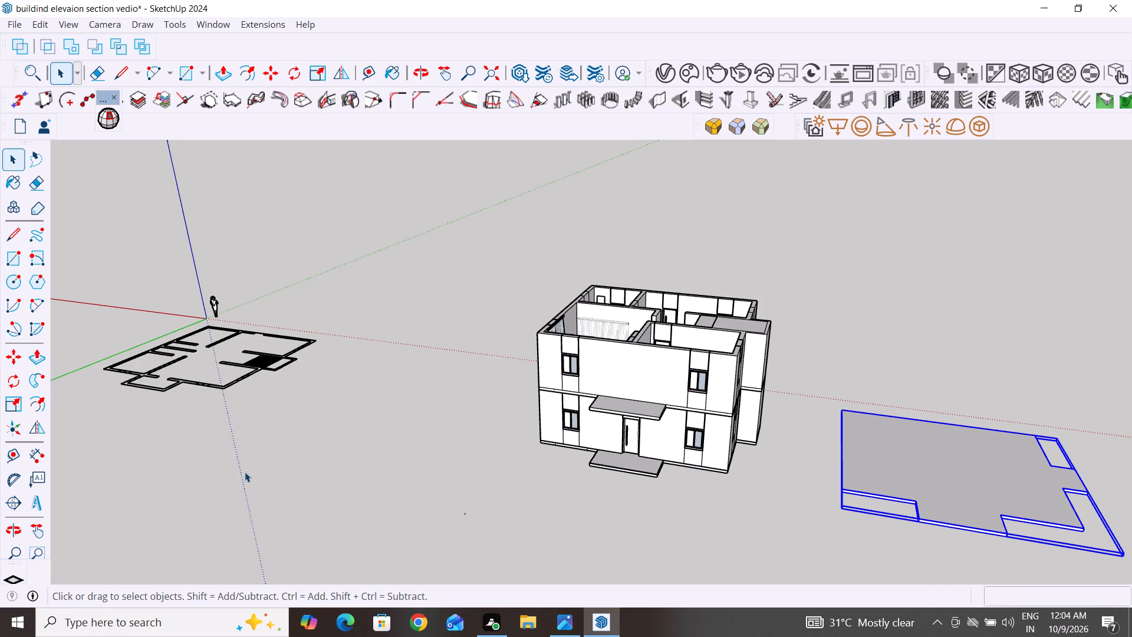
pyautogui.scroll(-2, 245, 472)
pyautogui.scroll(2, 1021, 565)
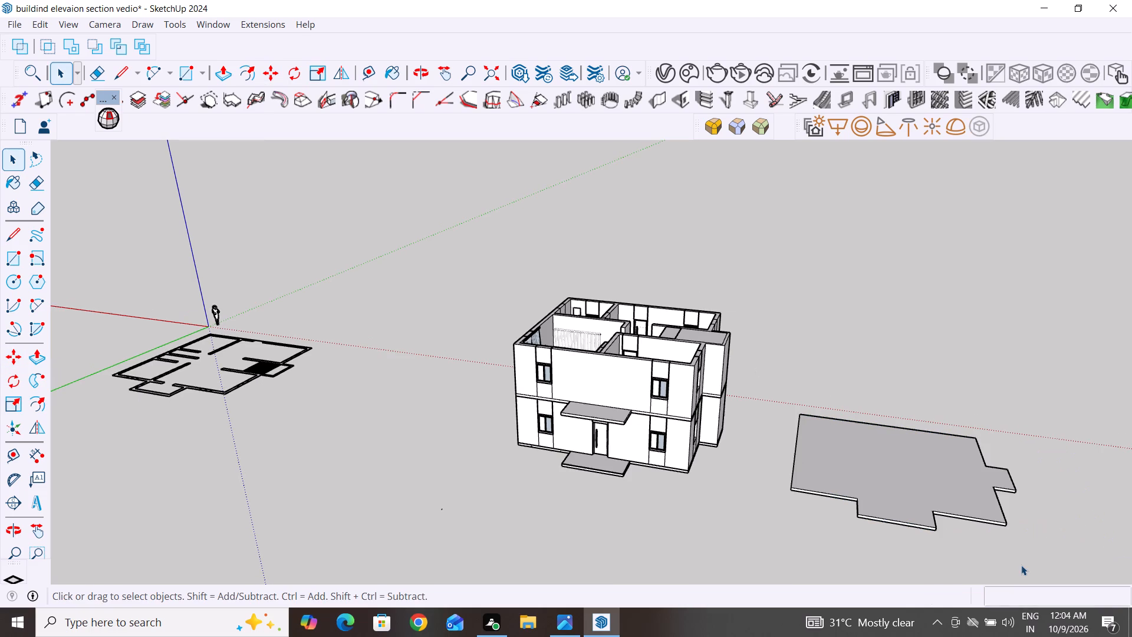
pyautogui.scroll(7, 839, 565)
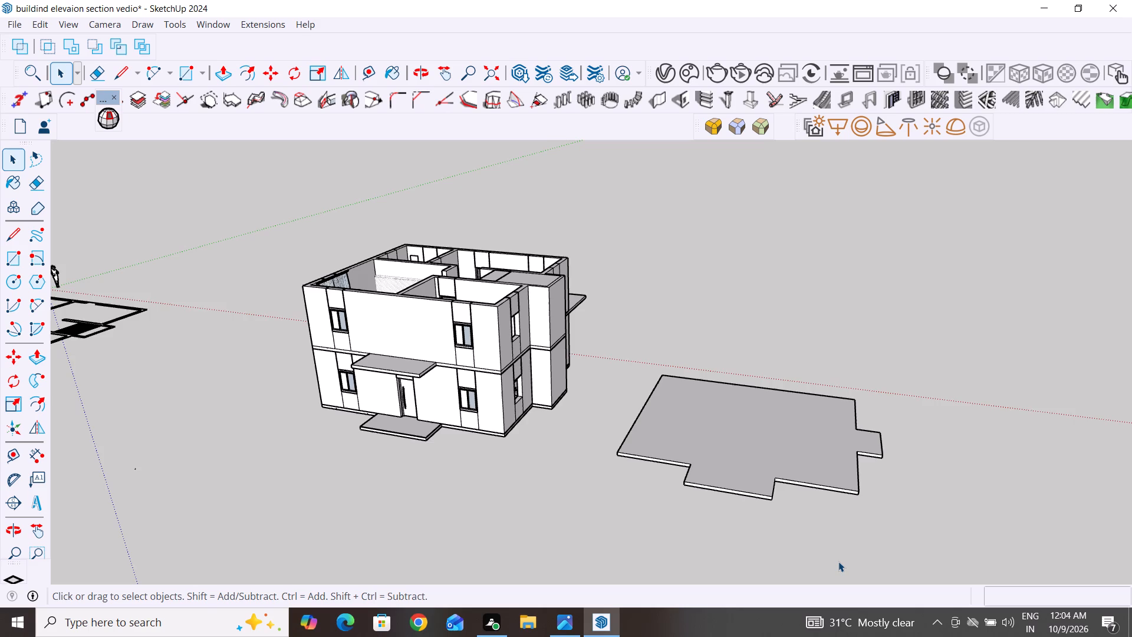
pyautogui.scroll(2, 838, 562)
pyautogui.scroll(3, 949, 434)
pyautogui.moveTo(949, 456); pyautogui.dragTo(953, 434, button='middle')
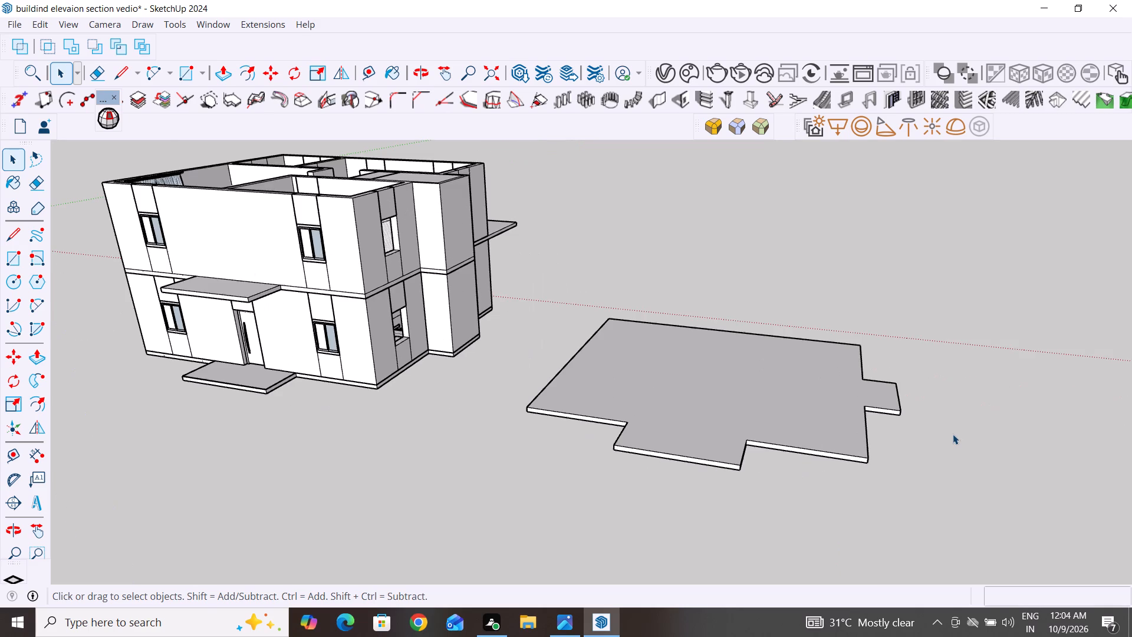
pyautogui.moveTo(953, 434); pyautogui.dragTo(808, 489, button='middle')
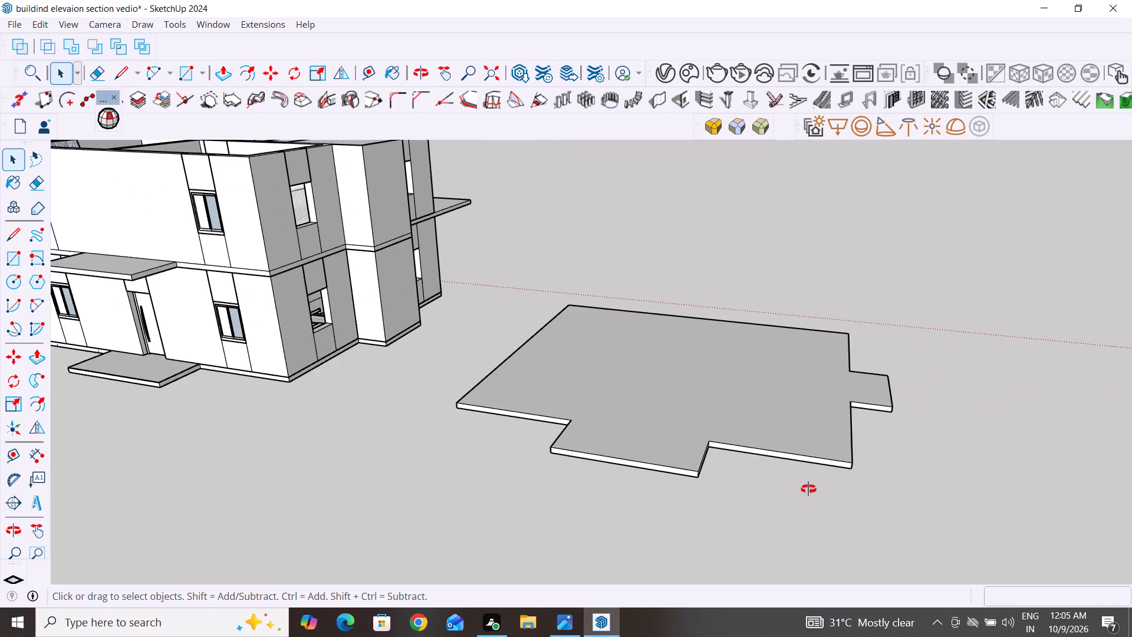
pyautogui.moveTo(808, 489); pyautogui.dragTo(795, 553, button='middle')
pyautogui.scroll(-2, 962, 526)
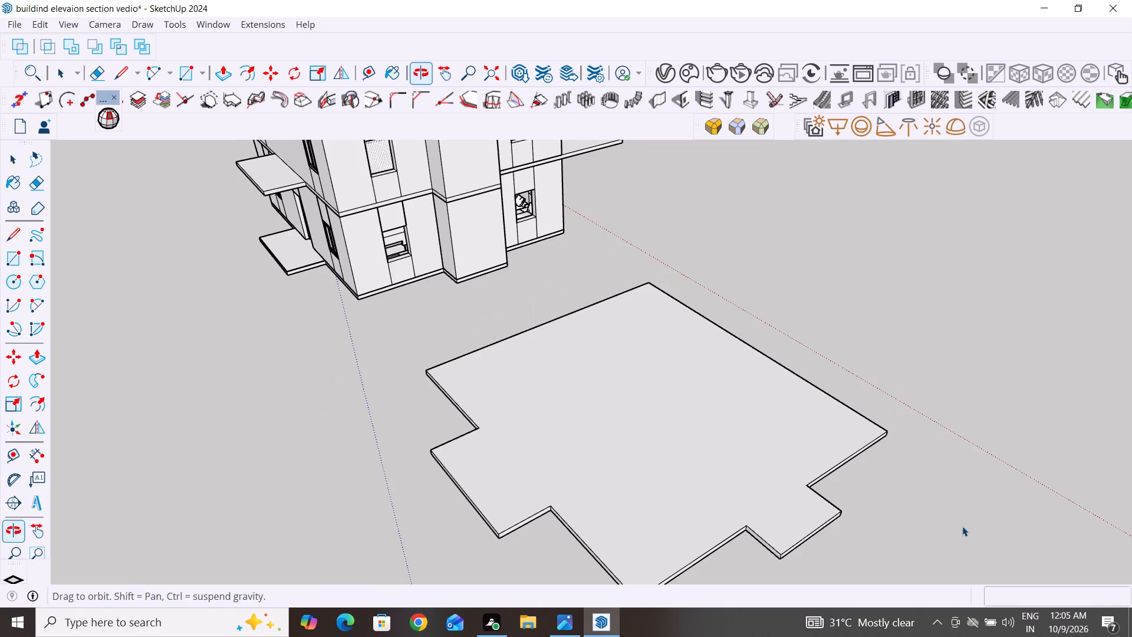
pyautogui.scroll(-5, 962, 526)
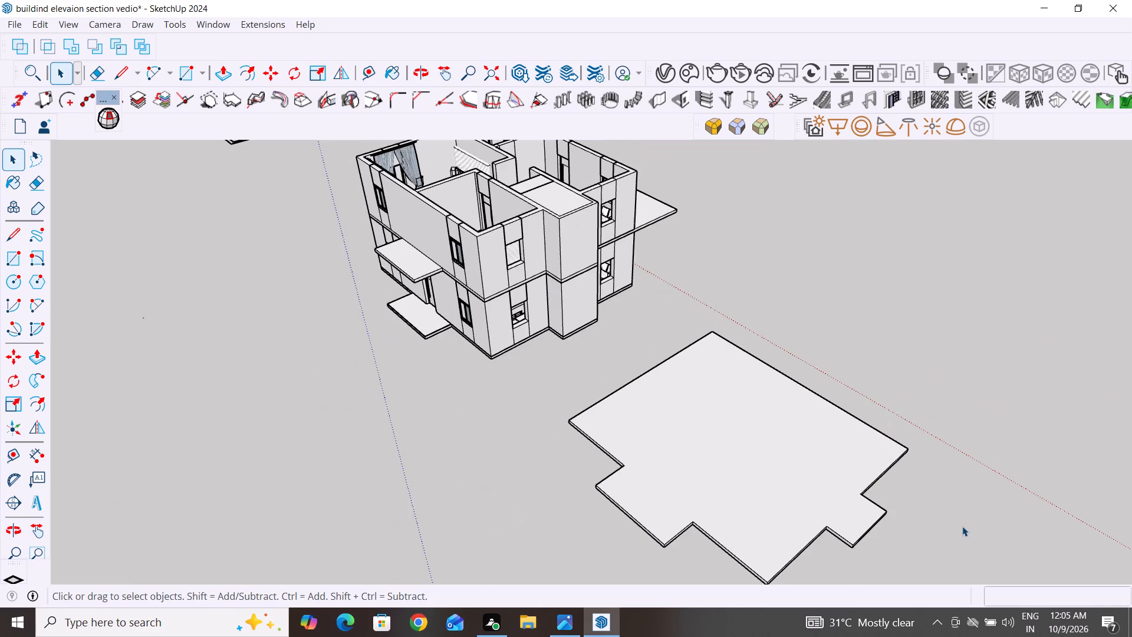
pyautogui.scroll(-2, 962, 526)
pyautogui.moveTo(624, 404); pyautogui.dragTo(623, 403, button='middle')
pyautogui.moveTo(623, 403); pyautogui.dragTo(923, 514, button='middle')
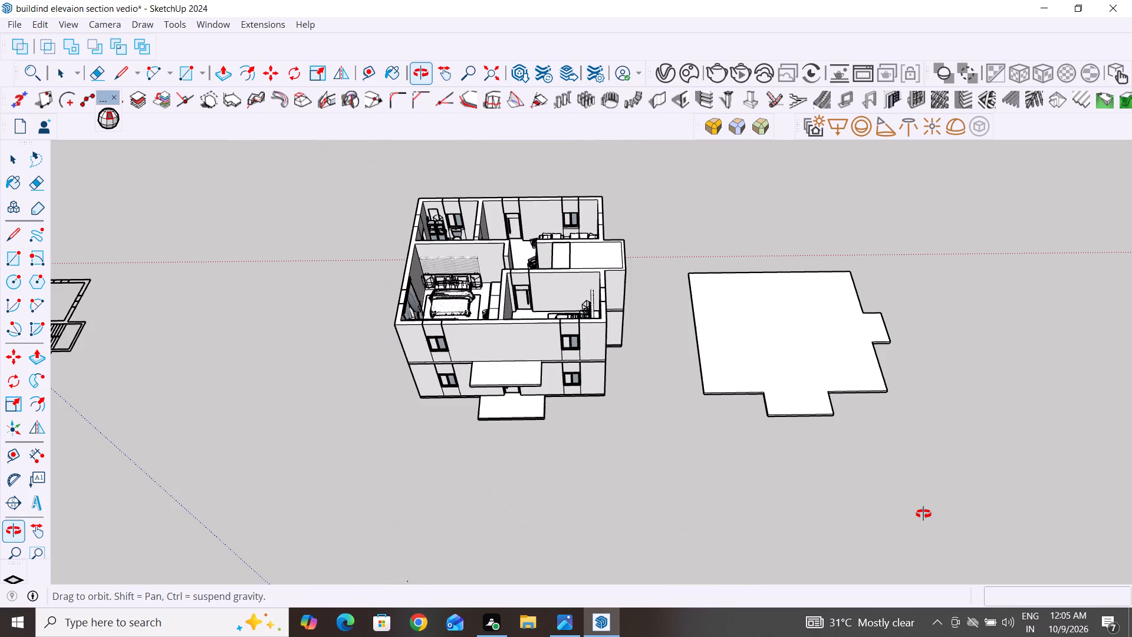
pyautogui.moveTo(923, 514); pyautogui.dragTo(1119, 502, button='middle')
# Move the box solid from the stairwell about 49' 1" onto the copied slab beside the house and deselect it.
pyautogui.scroll(5, 667, 202)
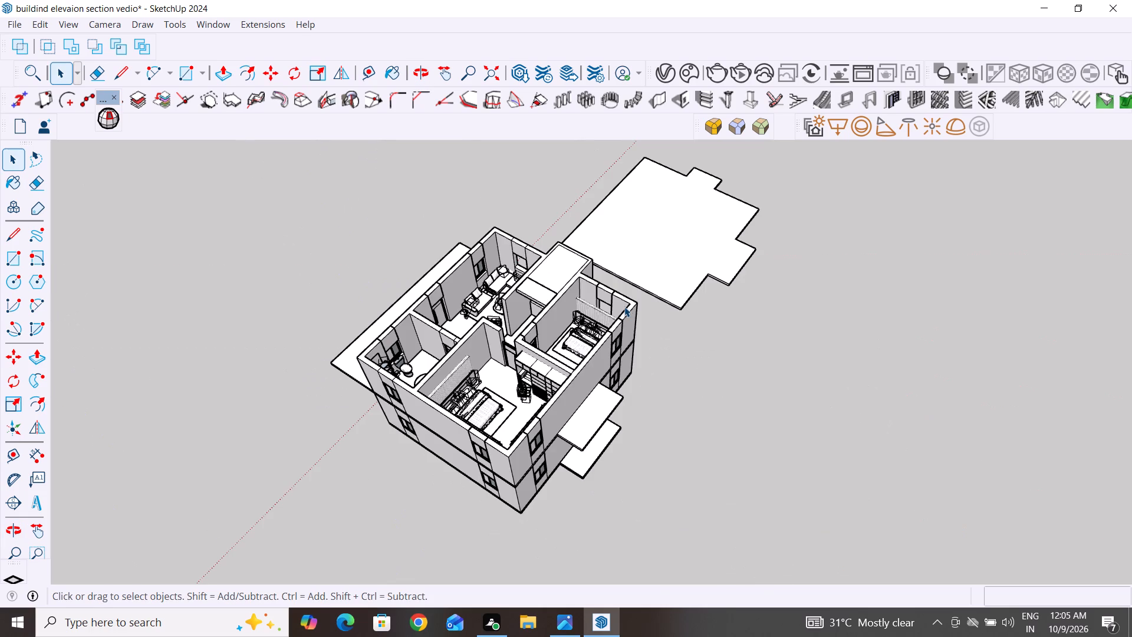
pyautogui.scroll(14, 477, 379)
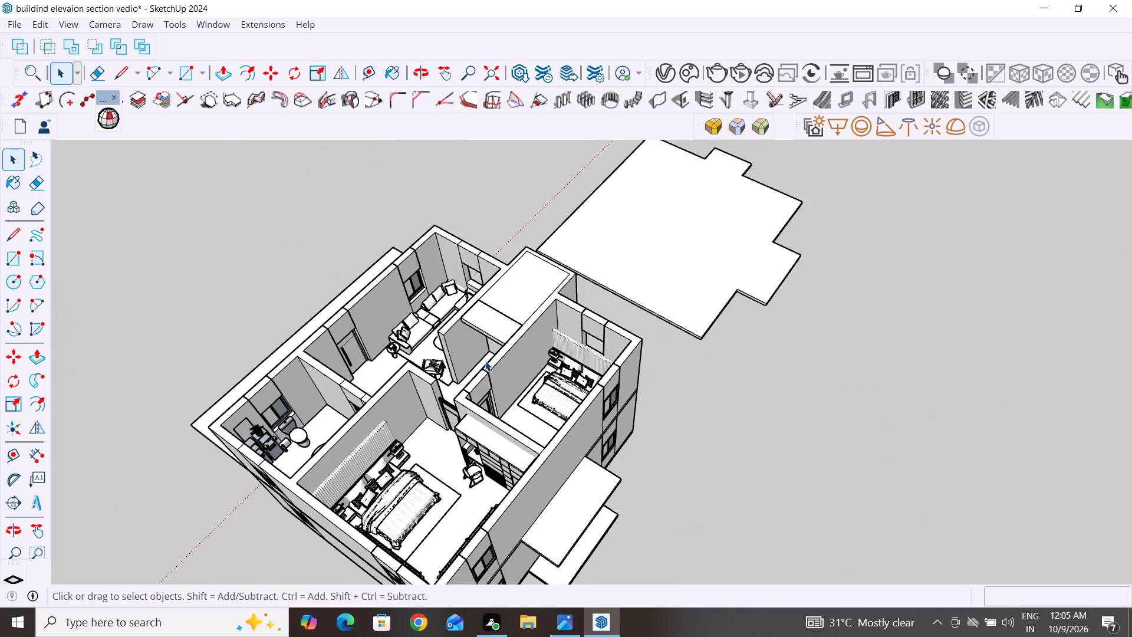
pyautogui.scroll(3, 487, 343)
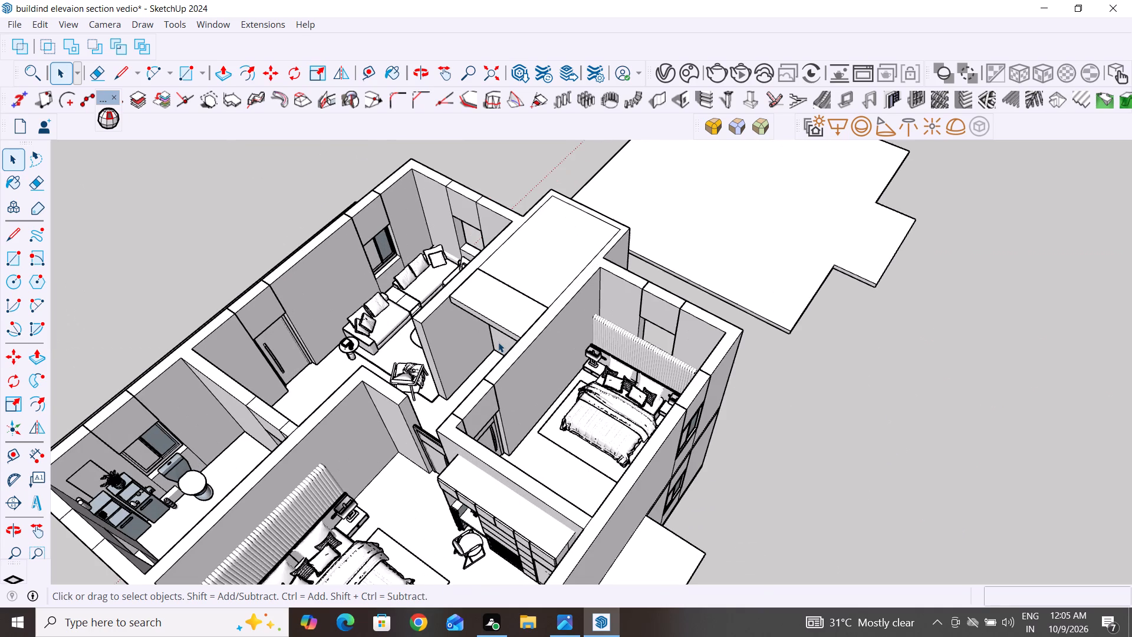
pyautogui.click(498, 342)
pyautogui.middleClick(462, 436)
pyautogui.click(17, 161)
pyautogui.click(146, 205)
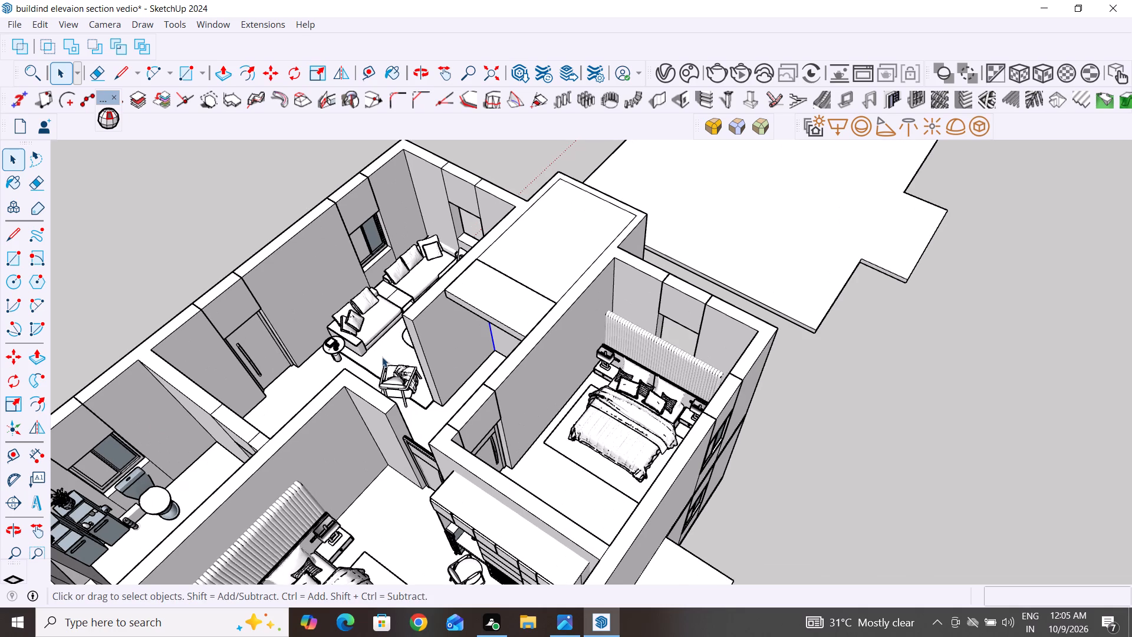
pyautogui.click(503, 345)
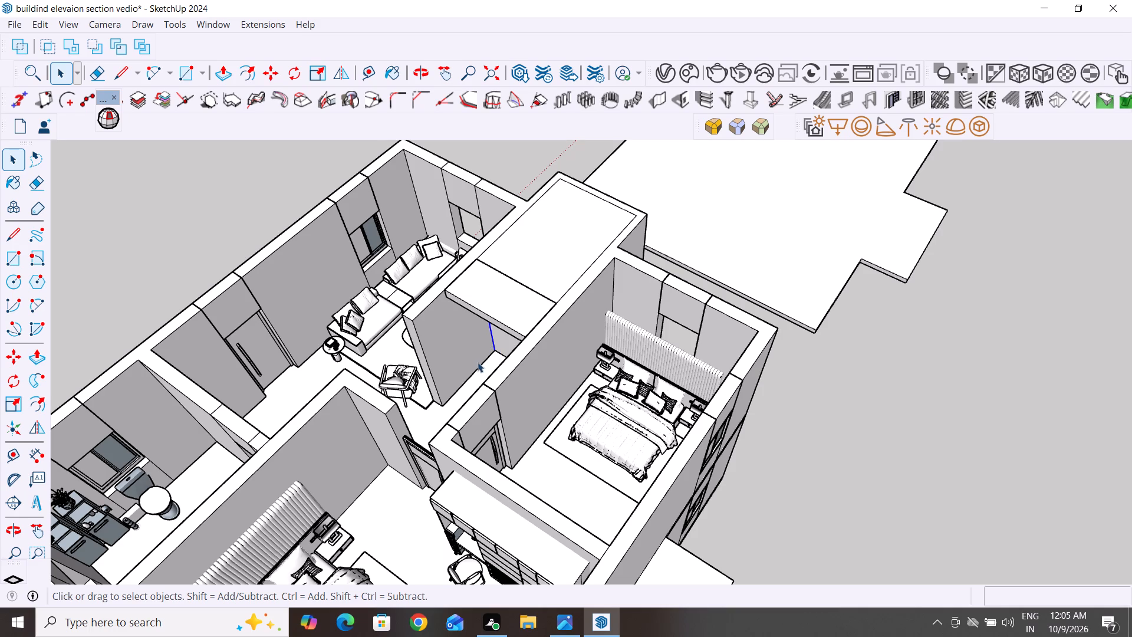
pyautogui.press('m')
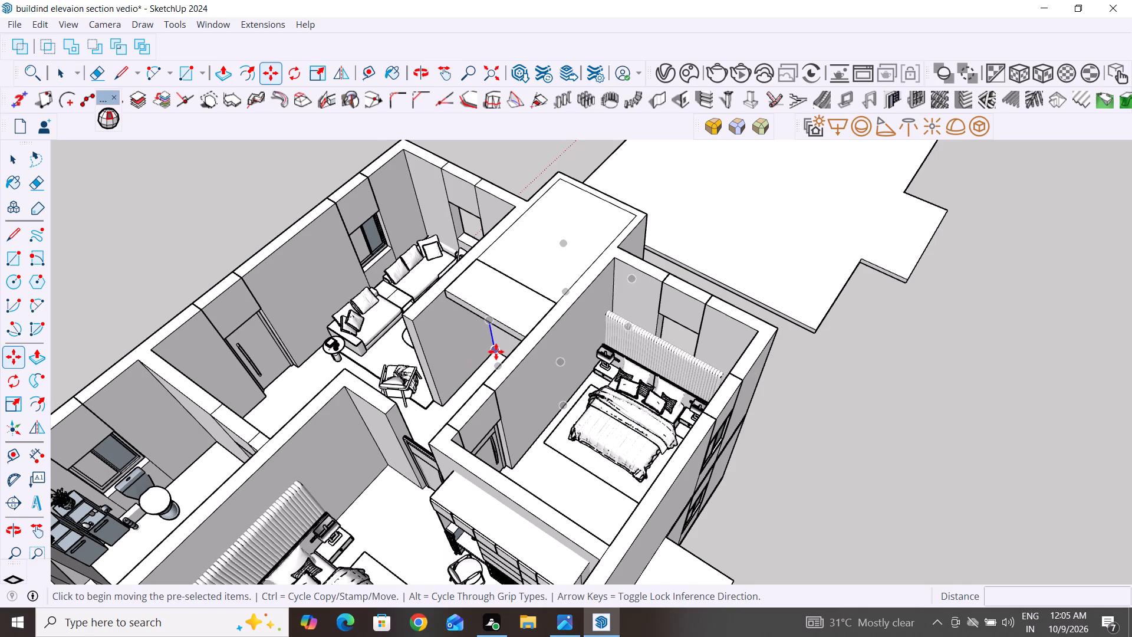
pyautogui.click(496, 352)
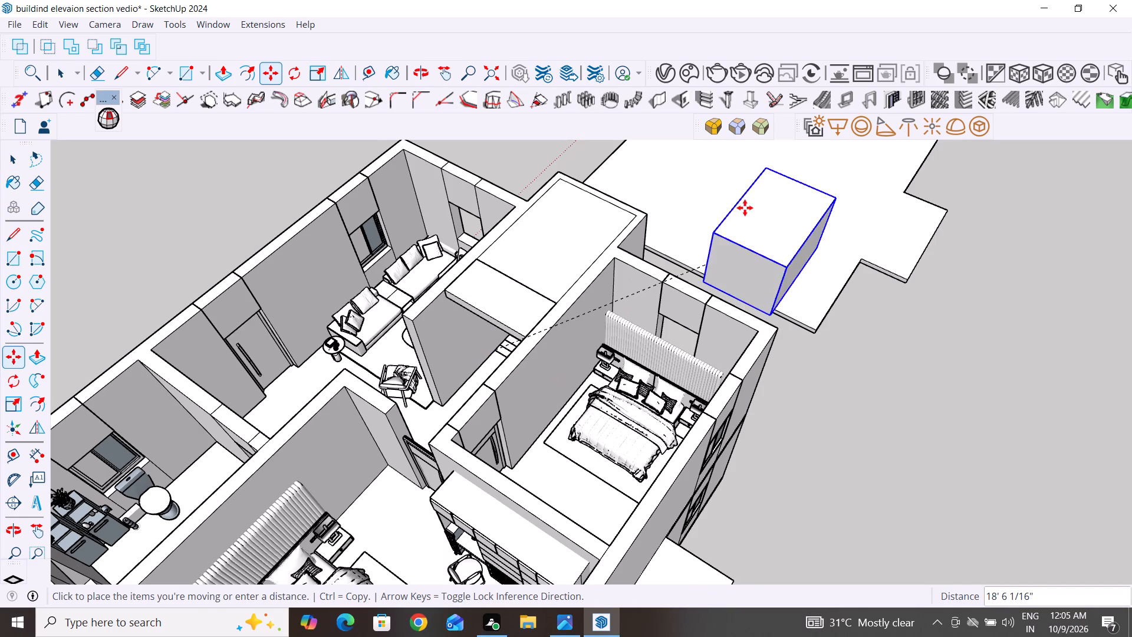
pyautogui.scroll(-5, 745, 208)
pyautogui.moveTo(745, 208); pyautogui.dragTo(677, 225, button='middle')
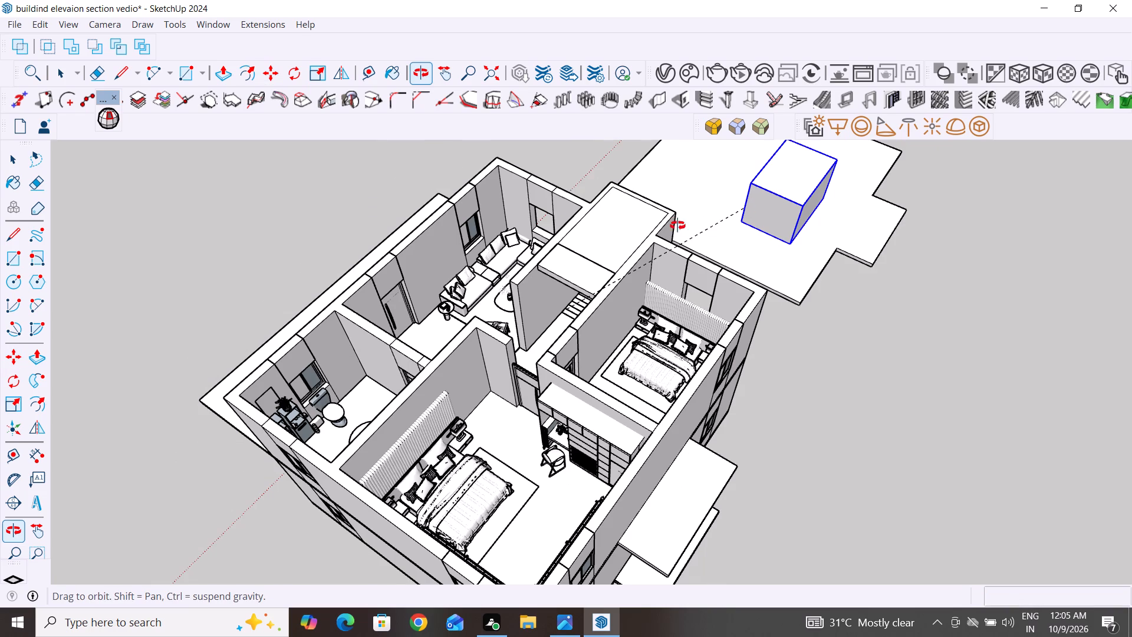
pyautogui.moveTo(677, 225); pyautogui.dragTo(608, 198, button='middle')
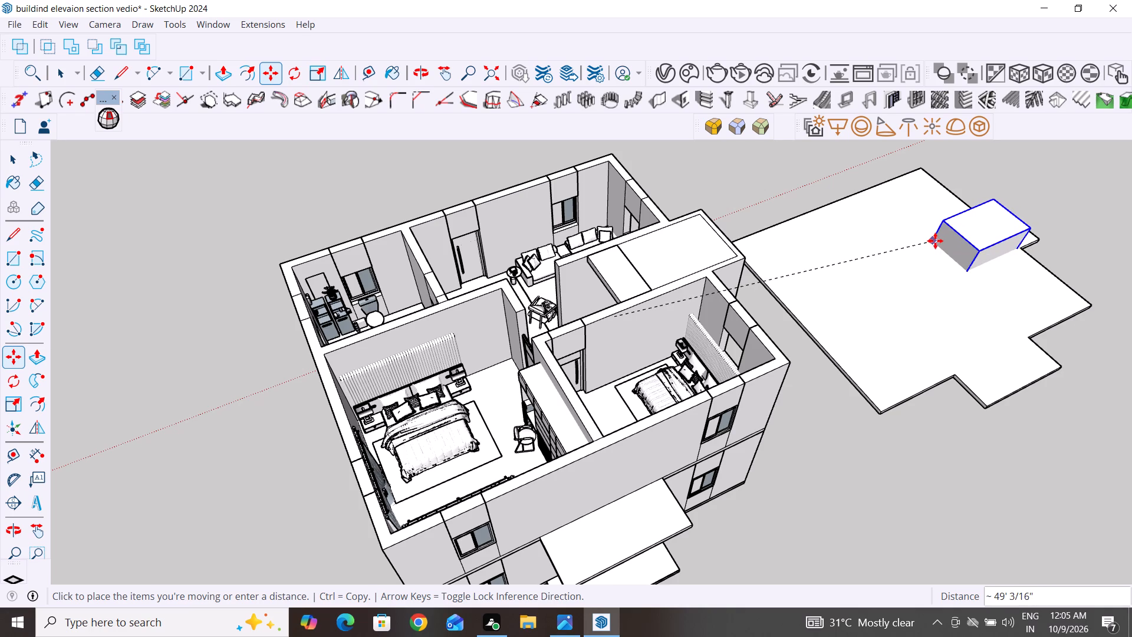
pyautogui.click(936, 241)
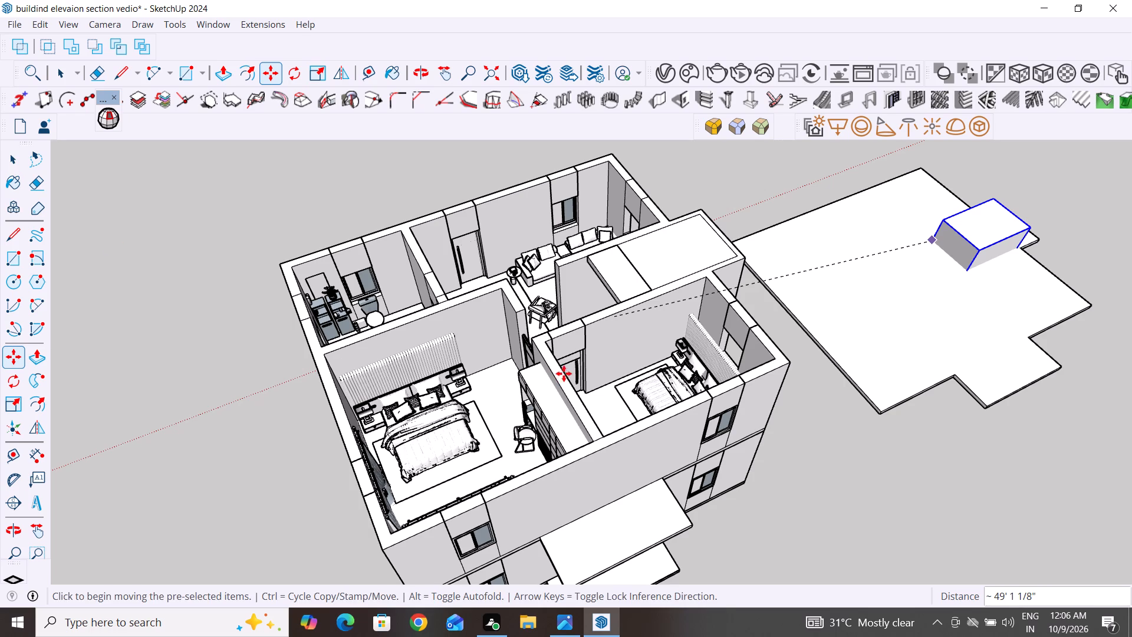
pyautogui.click(10, 159)
pyautogui.click(114, 304)
# Check which geometry is connected to the upper floor slab's projection over the entrance, and clear the selection.
pyautogui.scroll(-4, 239, 428)
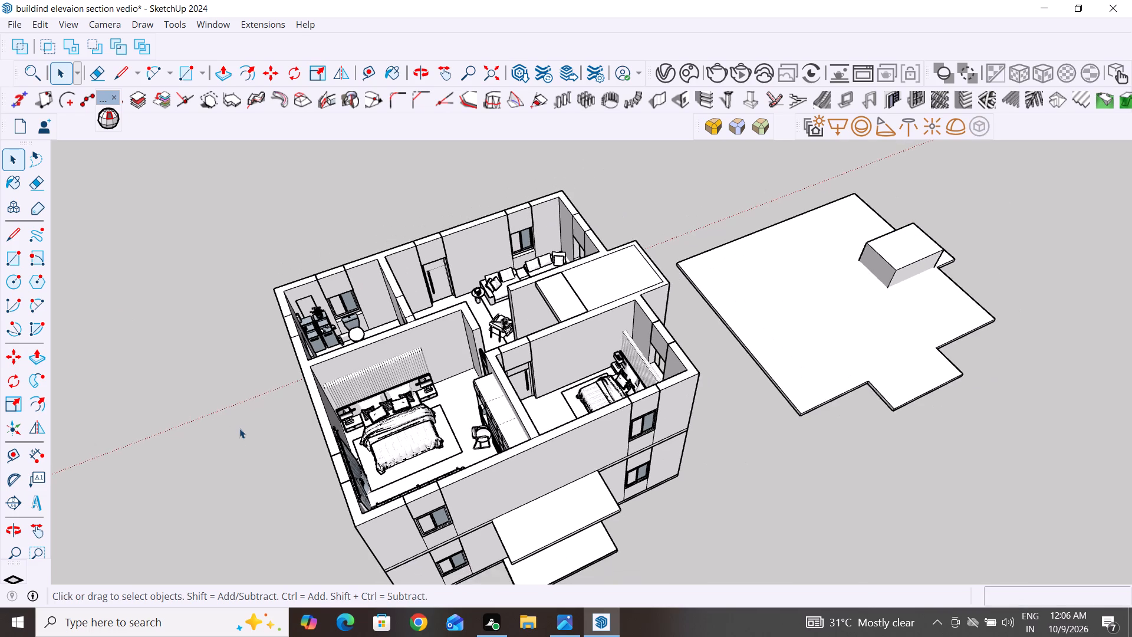
pyautogui.moveTo(233, 461); pyautogui.dragTo(476, 465, button='middle')
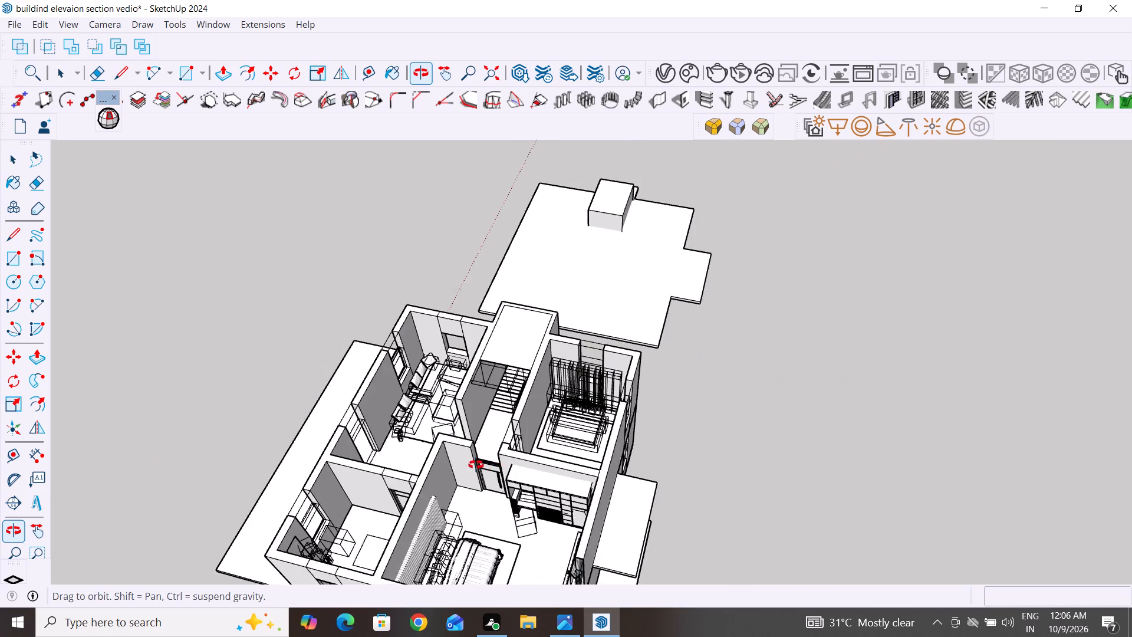
pyautogui.moveTo(476, 465); pyautogui.dragTo(557, 439, button='middle')
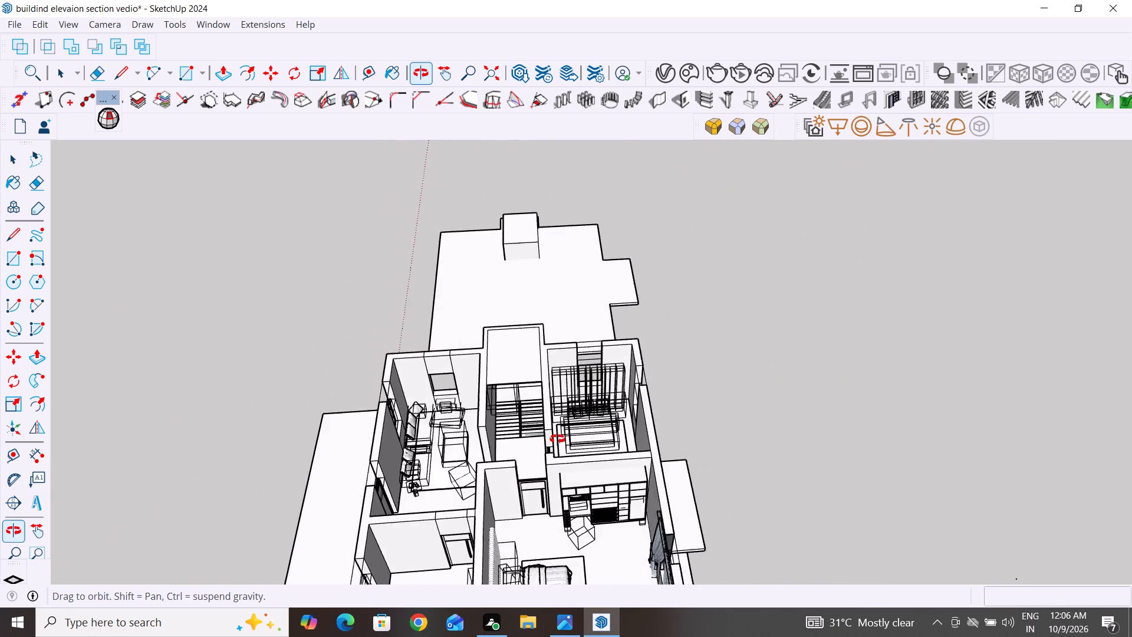
pyautogui.moveTo(557, 439); pyautogui.dragTo(539, 439, button='middle')
pyautogui.click(674, 496)
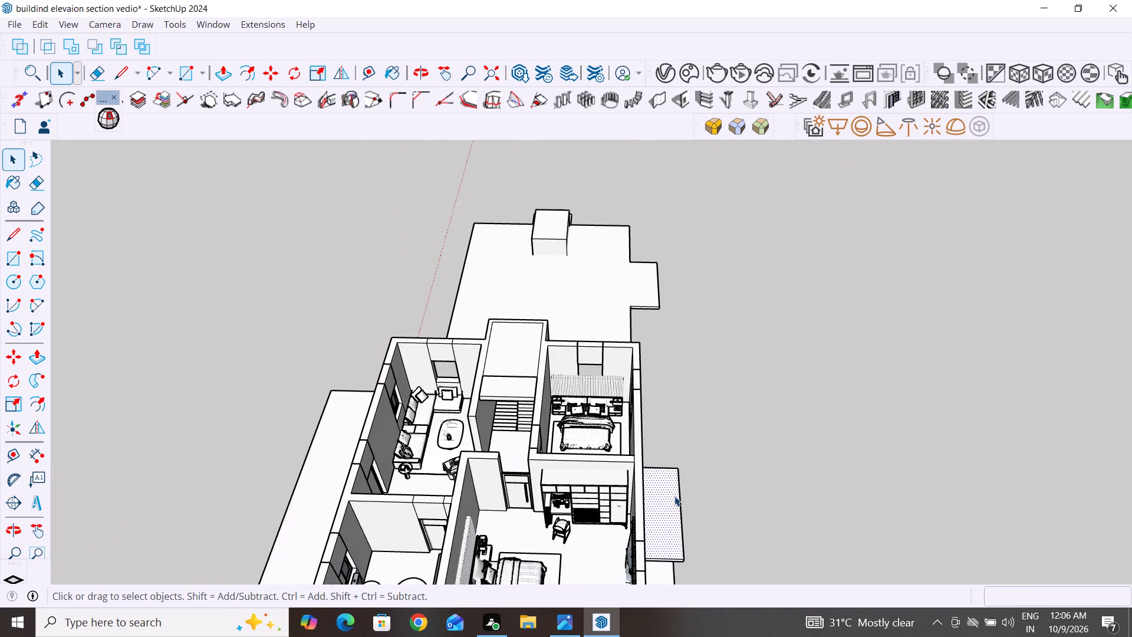
pyautogui.tripleClick(675, 515)
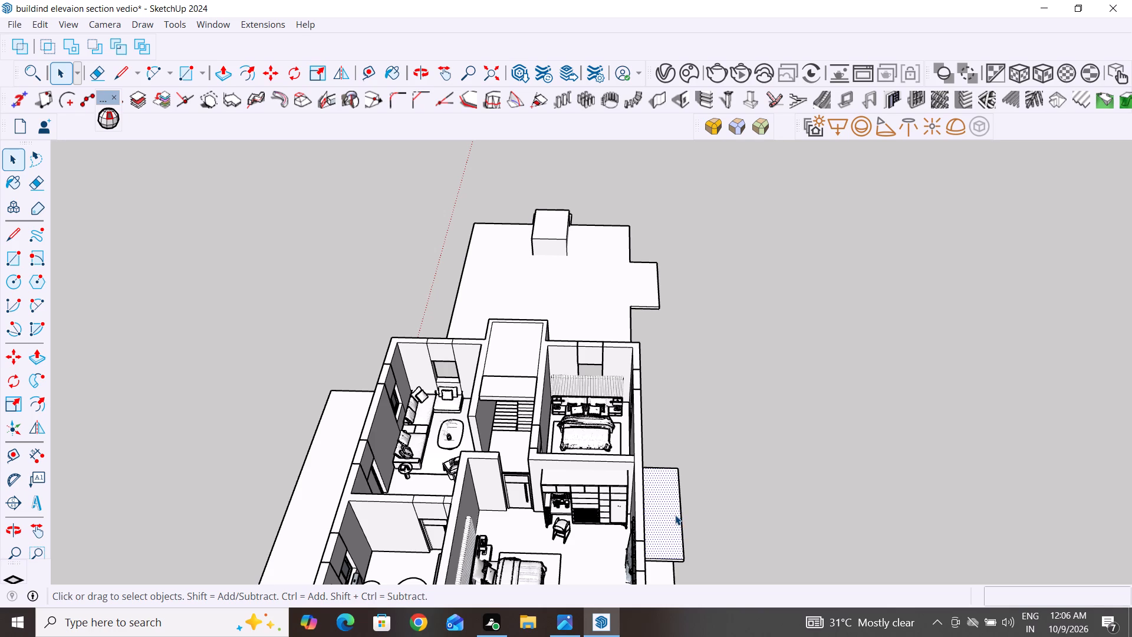
pyautogui.click(675, 513)
pyautogui.click(858, 419)
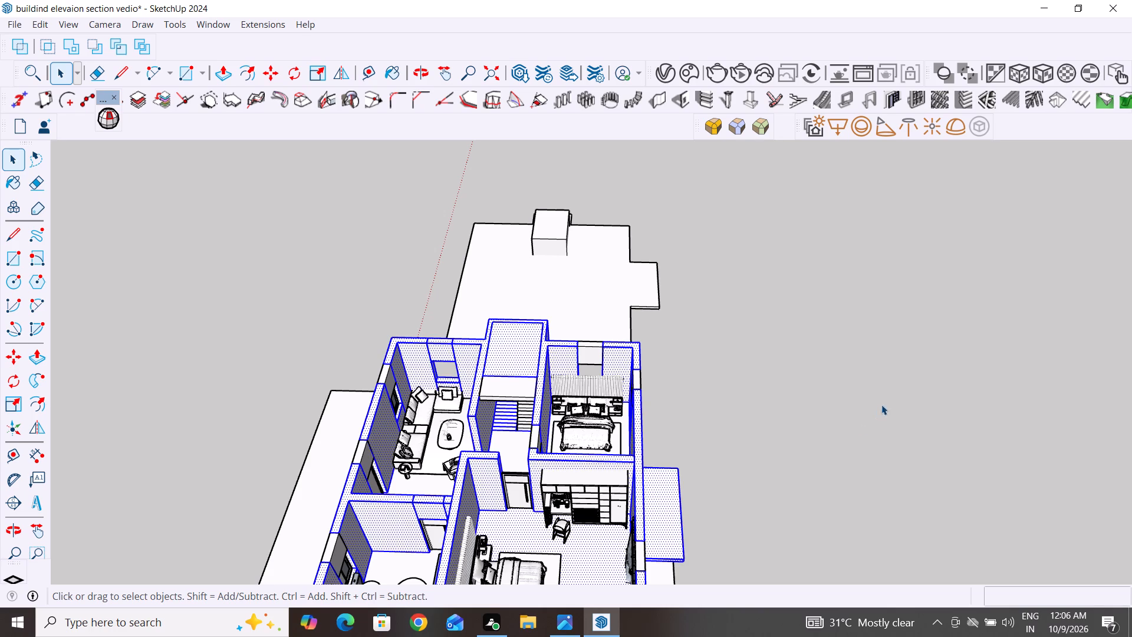
# Select the upper storey's walls, windows and contents above the floor slab and hide them.
pyautogui.scroll(-4, 891, 400)
pyautogui.moveTo(891, 400); pyautogui.dragTo(744, 275, button='middle')
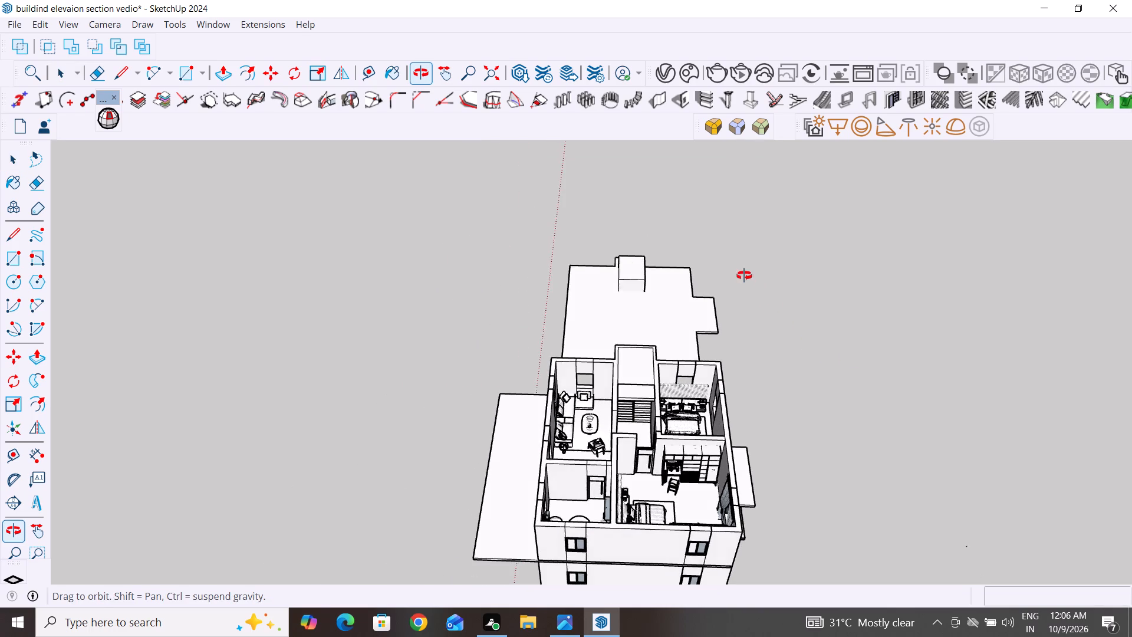
pyautogui.moveTo(744, 275); pyautogui.dragTo(536, 157, button='middle')
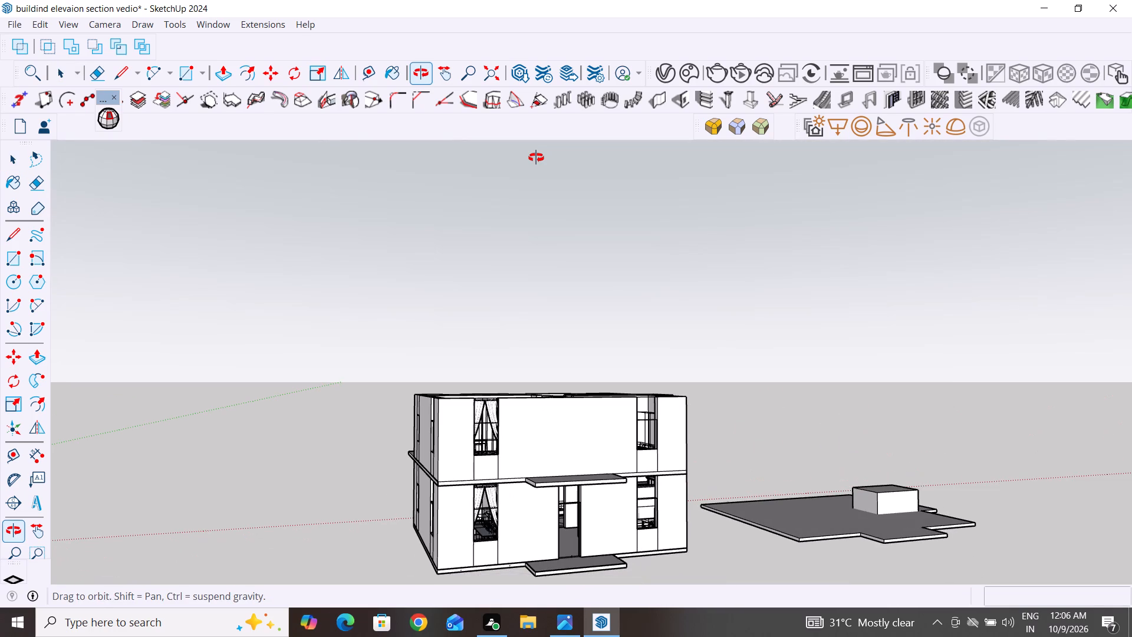
pyautogui.moveTo(536, 157); pyautogui.dragTo(499, 142, button='middle')
pyautogui.moveTo(751, 347); pyautogui.dragTo(536, 157, button='middle')
pyautogui.moveTo(536, 157); pyautogui.dragTo(695, 306, button='middle')
pyautogui.moveTo(784, 318); pyautogui.dragTo(285, 435)
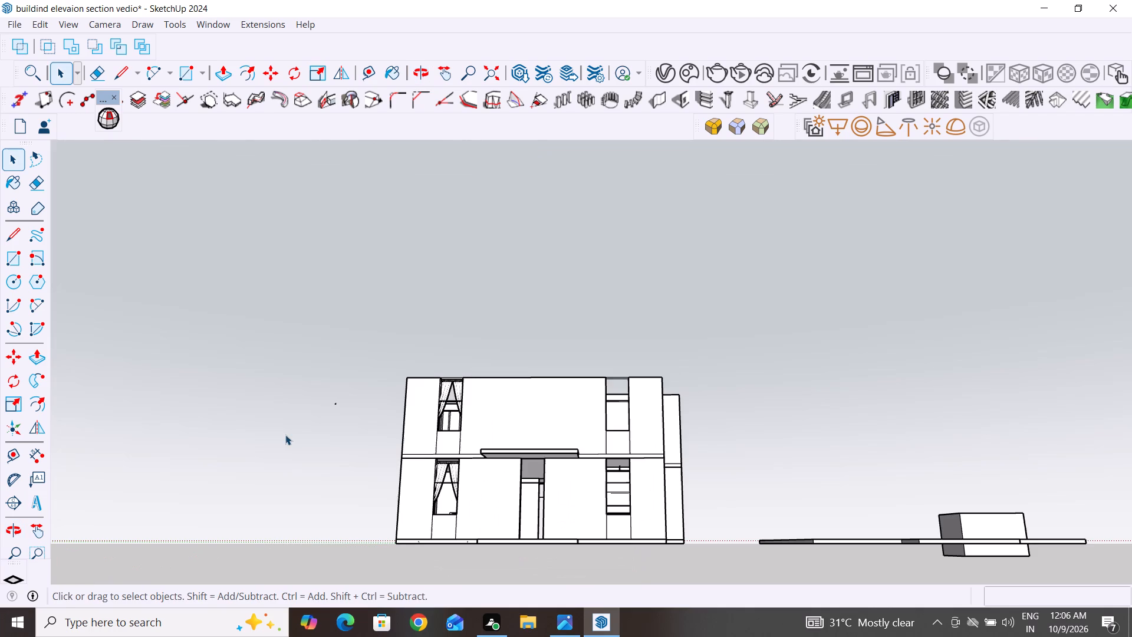
pyautogui.moveTo(285, 435); pyautogui.dragTo(249, 452)
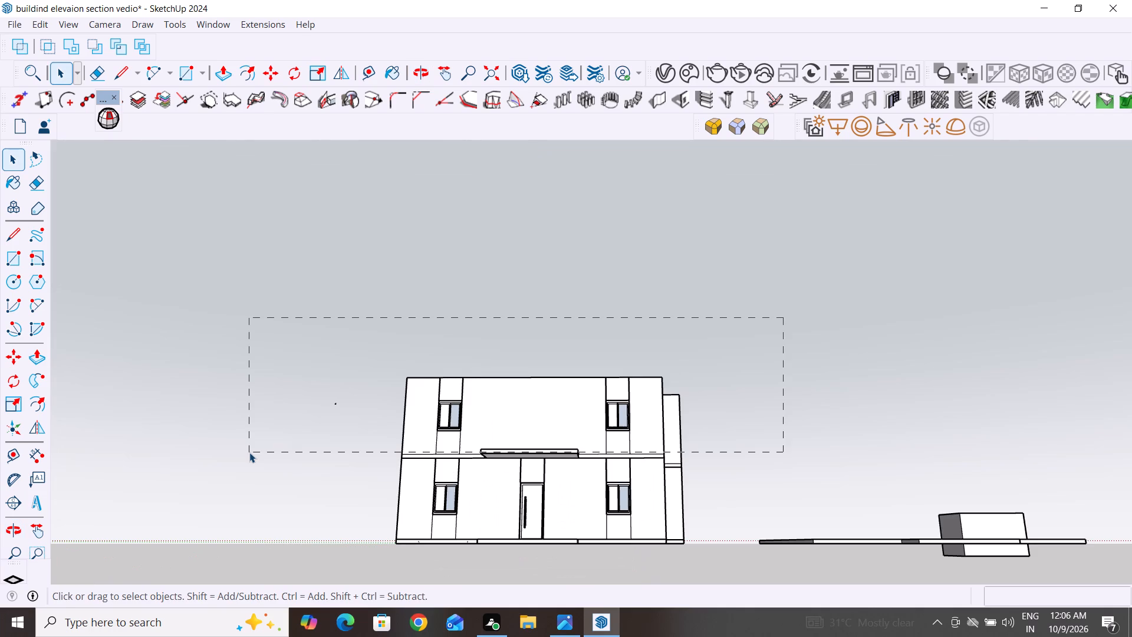
pyautogui.moveTo(249, 452); pyautogui.dragTo(249, 448)
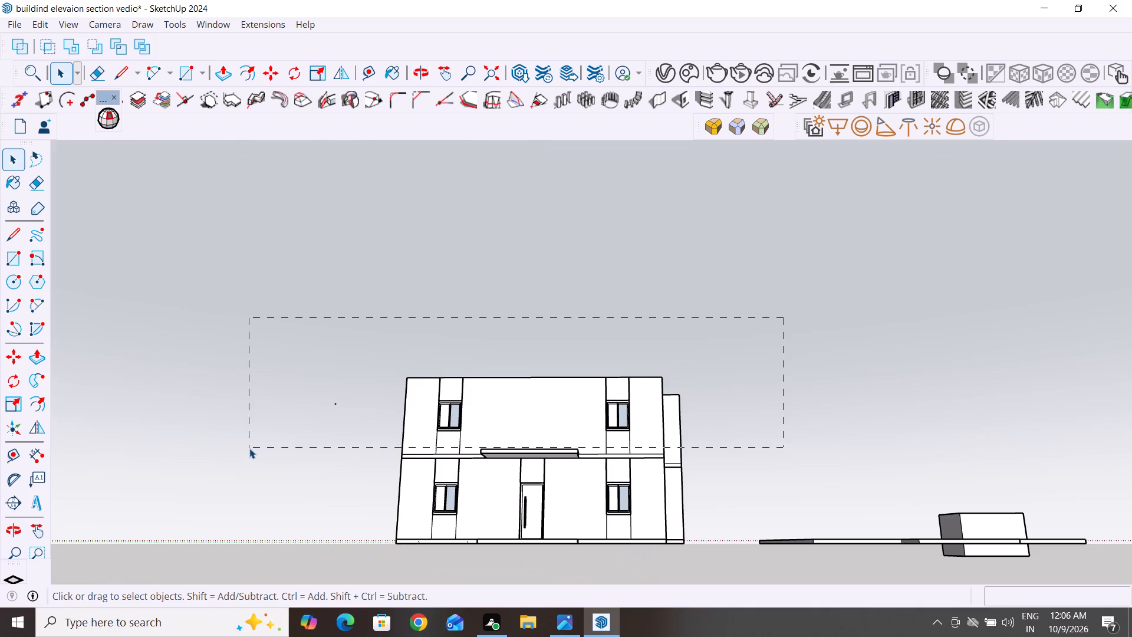
pyautogui.moveTo(249, 448); pyautogui.dragTo(249, 448)
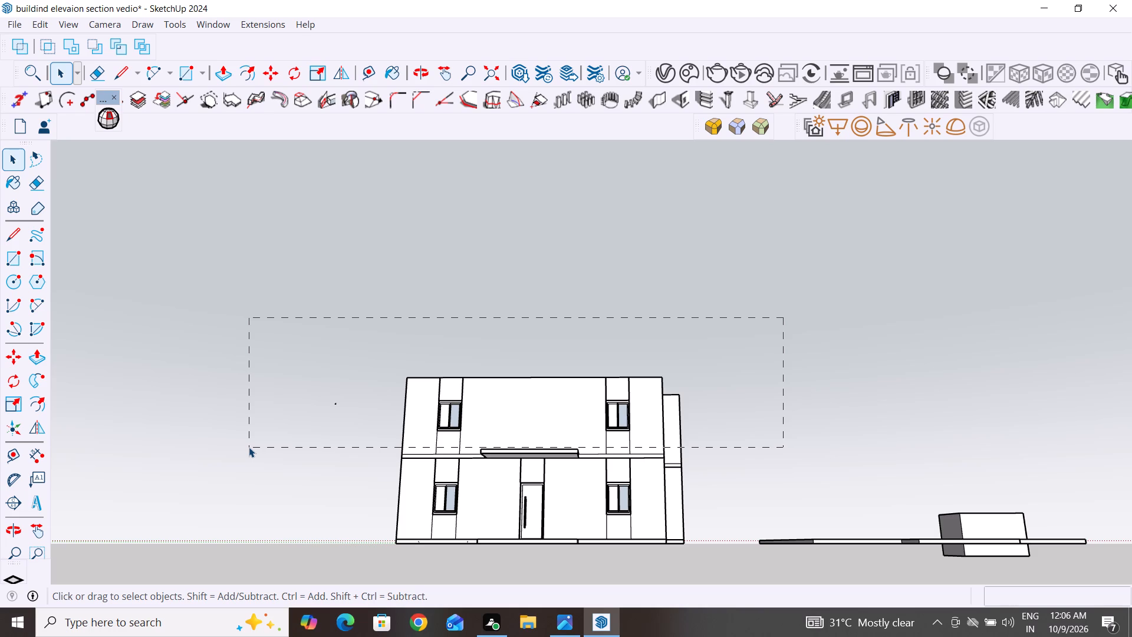
pyautogui.rightClick(493, 414)
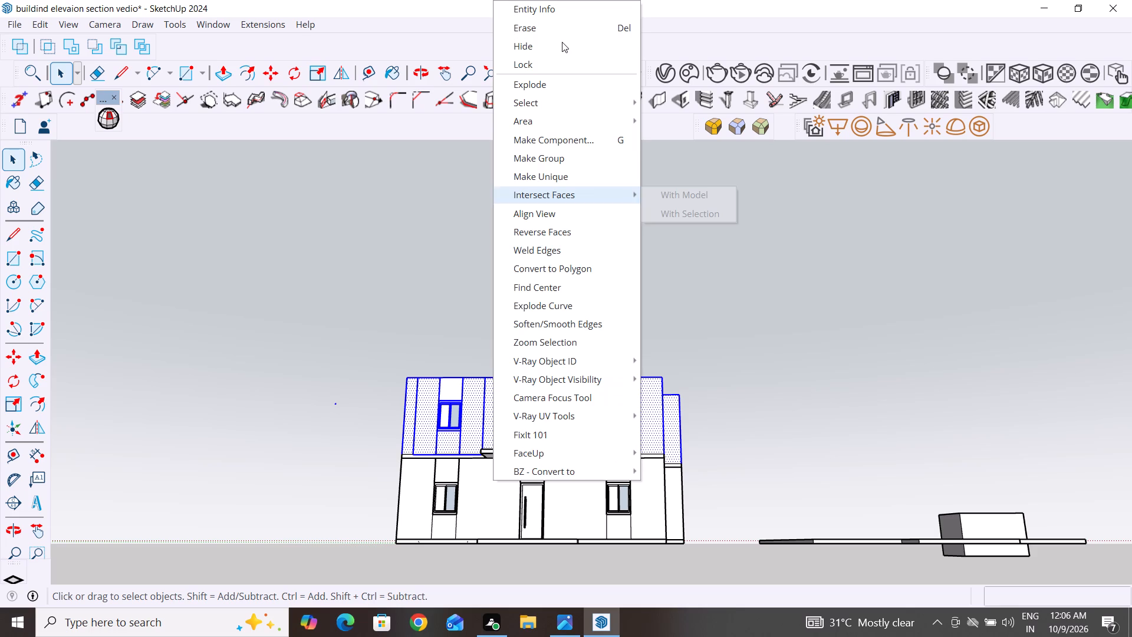
pyautogui.click(562, 42)
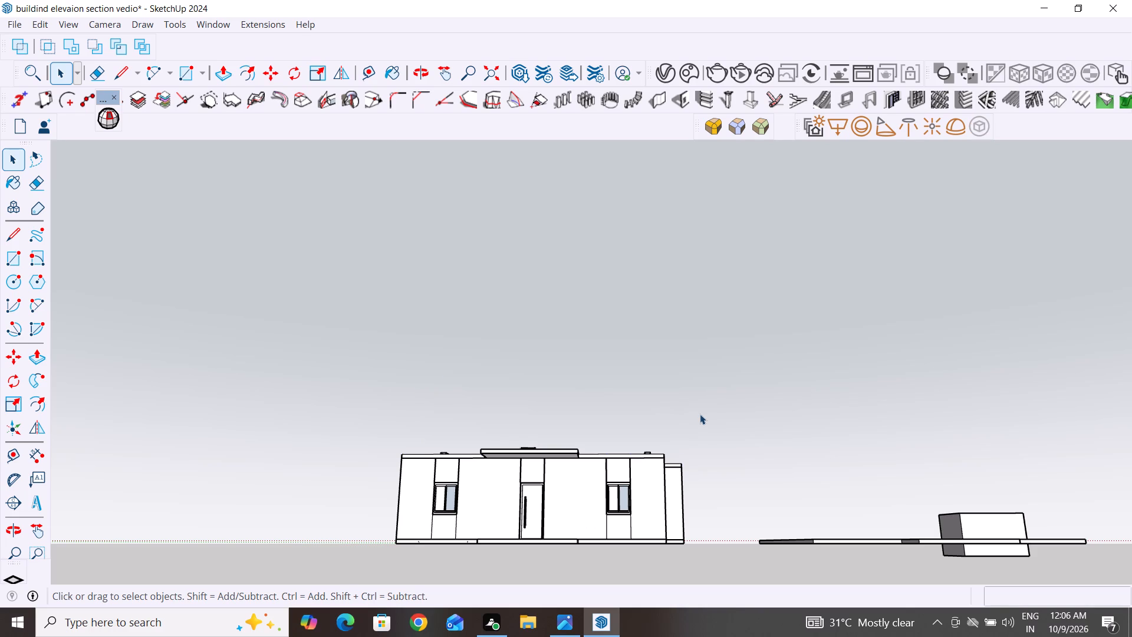
# Select the leftover chair pieces still standing on the exposed upper floor slab.
pyautogui.moveTo(702, 429); pyautogui.dragTo(673, 596, button='middle')
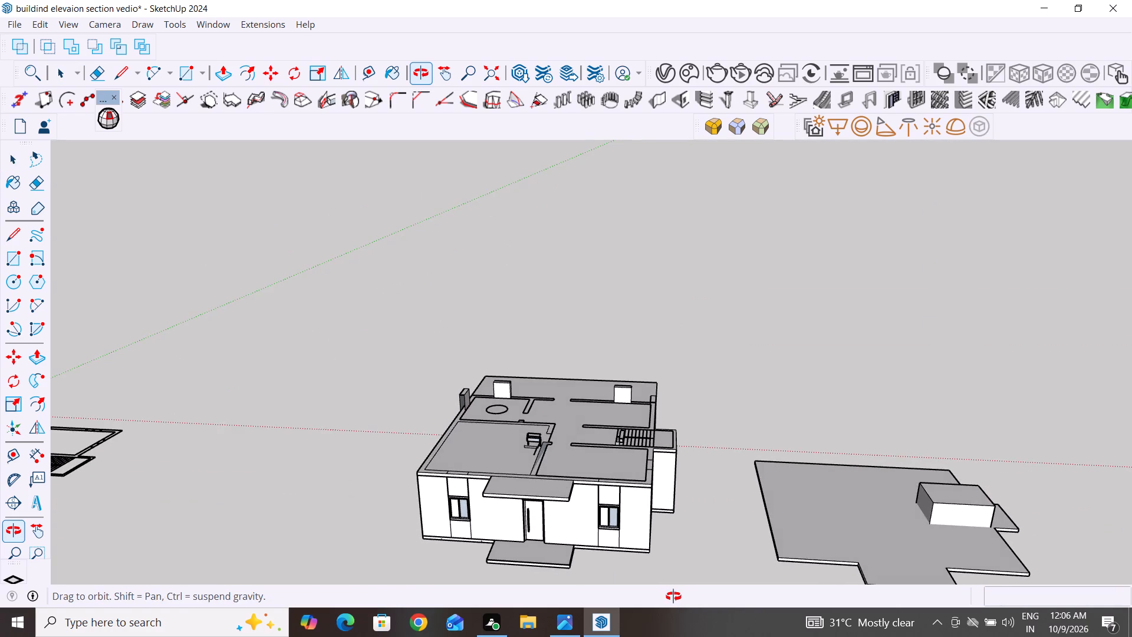
pyautogui.scroll(8, 545, 465)
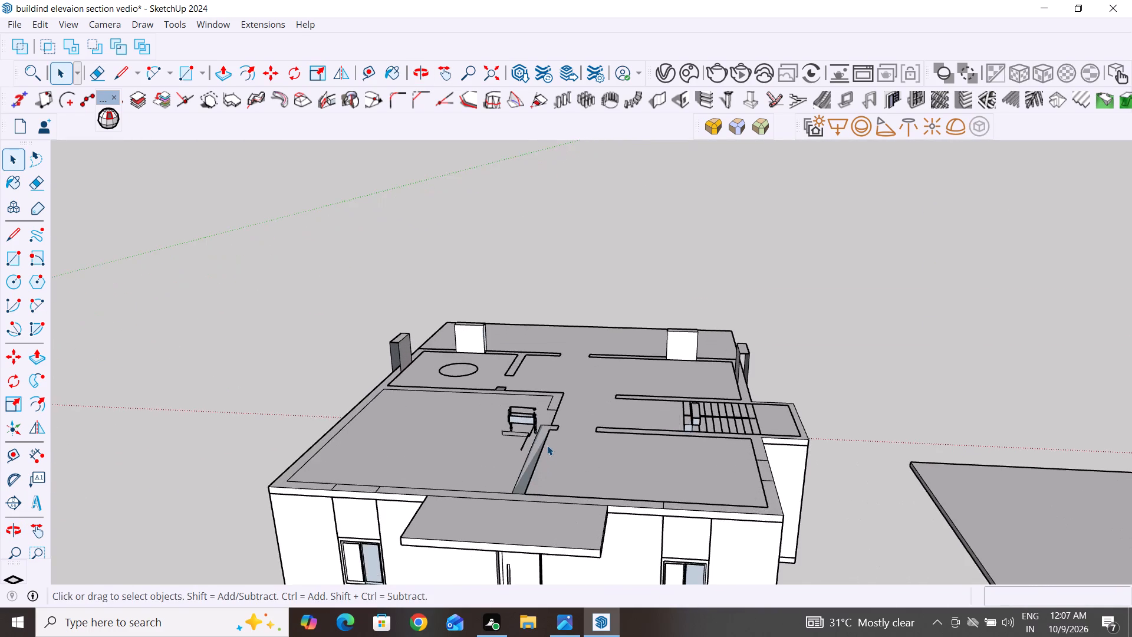
pyautogui.scroll(8, 514, 421)
pyautogui.moveTo(525, 438); pyautogui.dragTo(554, 432, button='middle')
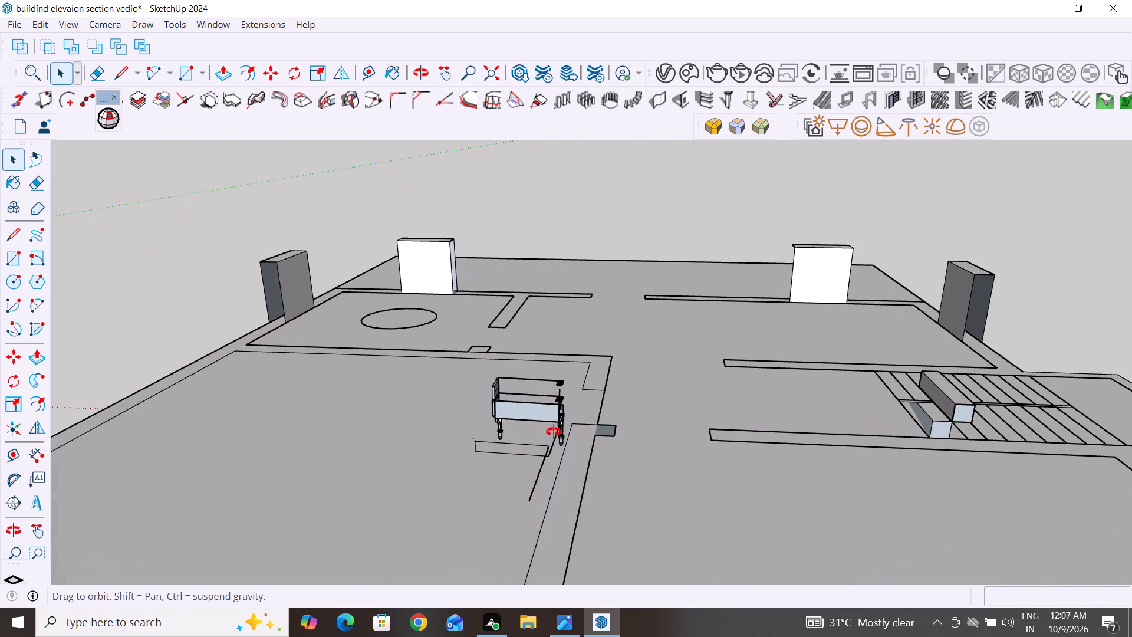
pyautogui.moveTo(554, 432); pyautogui.dragTo(560, 326, button='middle')
pyautogui.click(611, 293)
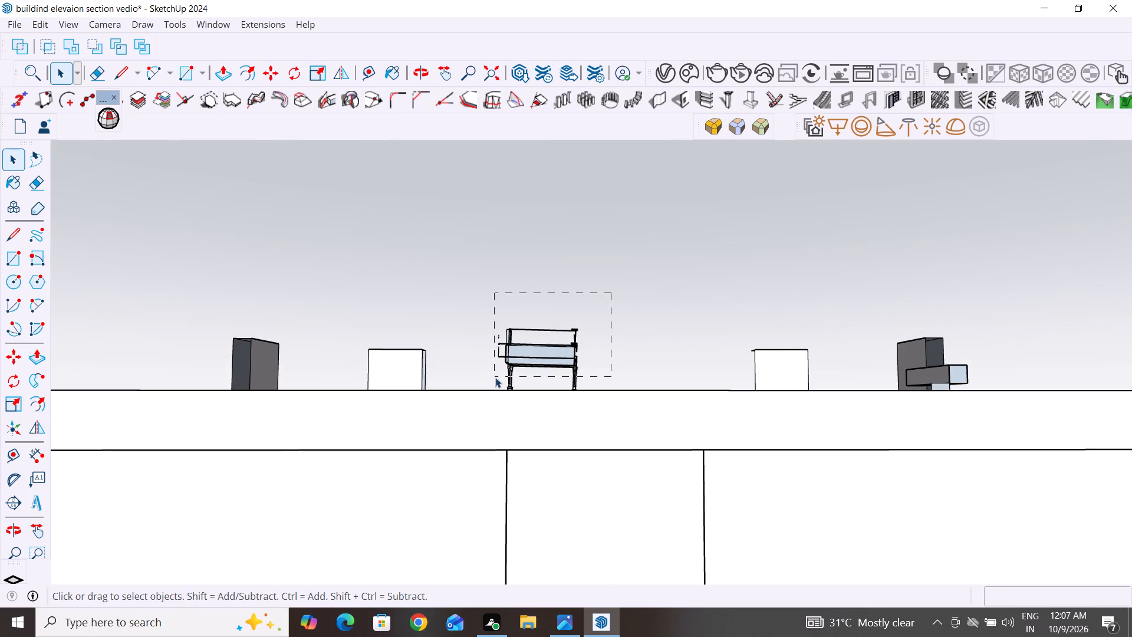
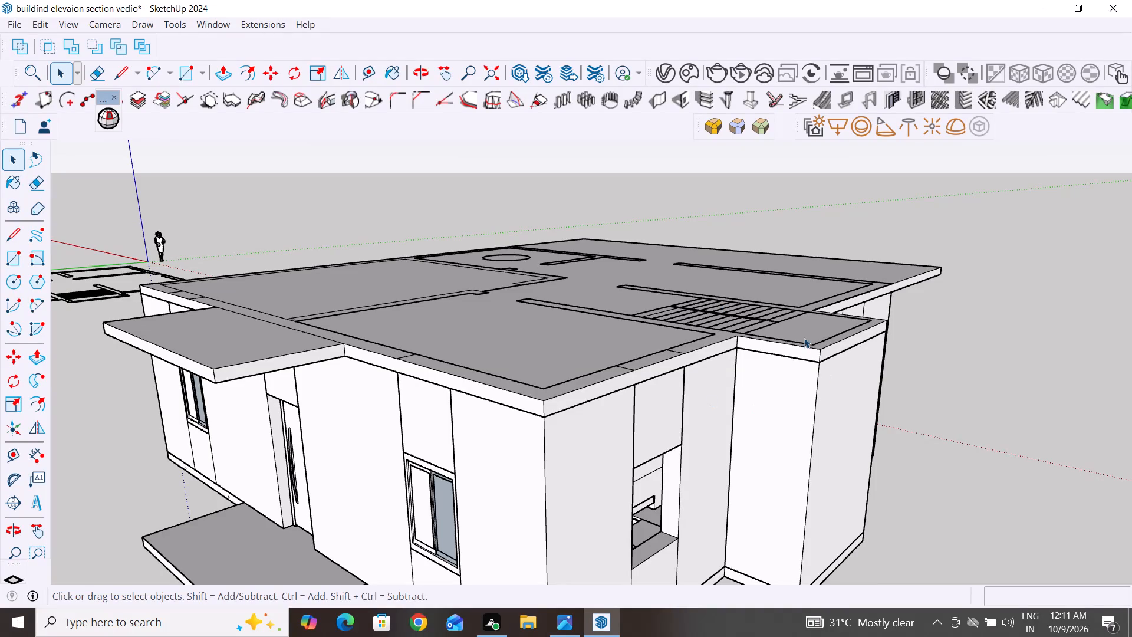
# Check which geometry is connected to the floor face over the large dining room, and clear the selection.
pyautogui.moveTo(1000, 318); pyautogui.dragTo(199, 401, button='middle')
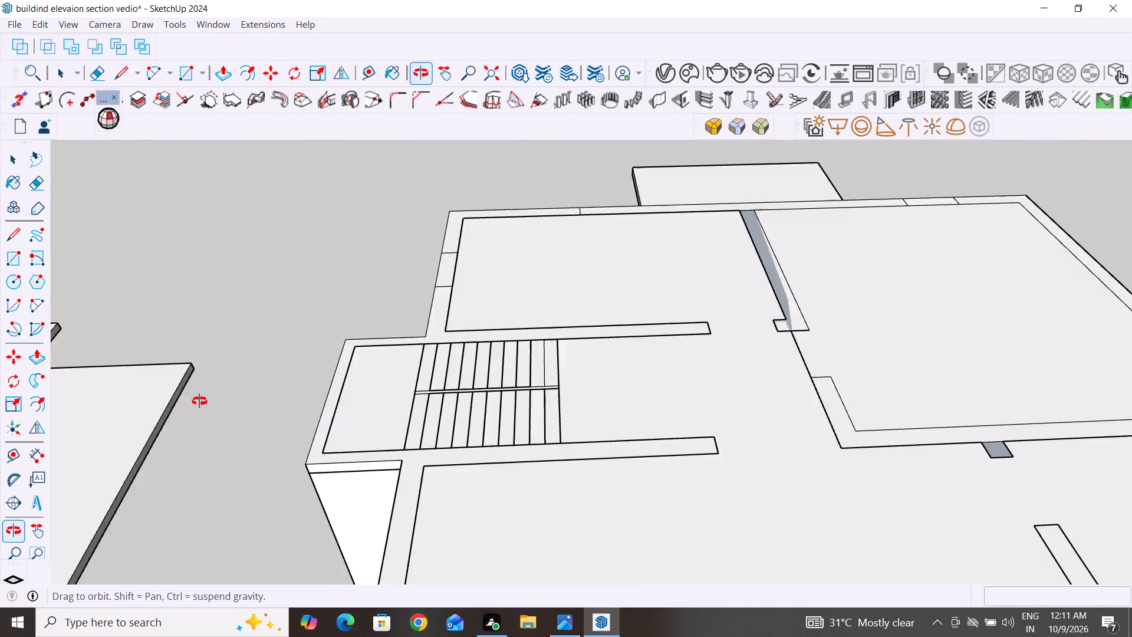
pyautogui.moveTo(199, 401); pyautogui.dragTo(185, 377, button='middle')
pyautogui.scroll(-6, 480, 325)
pyautogui.moveTo(705, 425); pyautogui.dragTo(598, 488, button='middle')
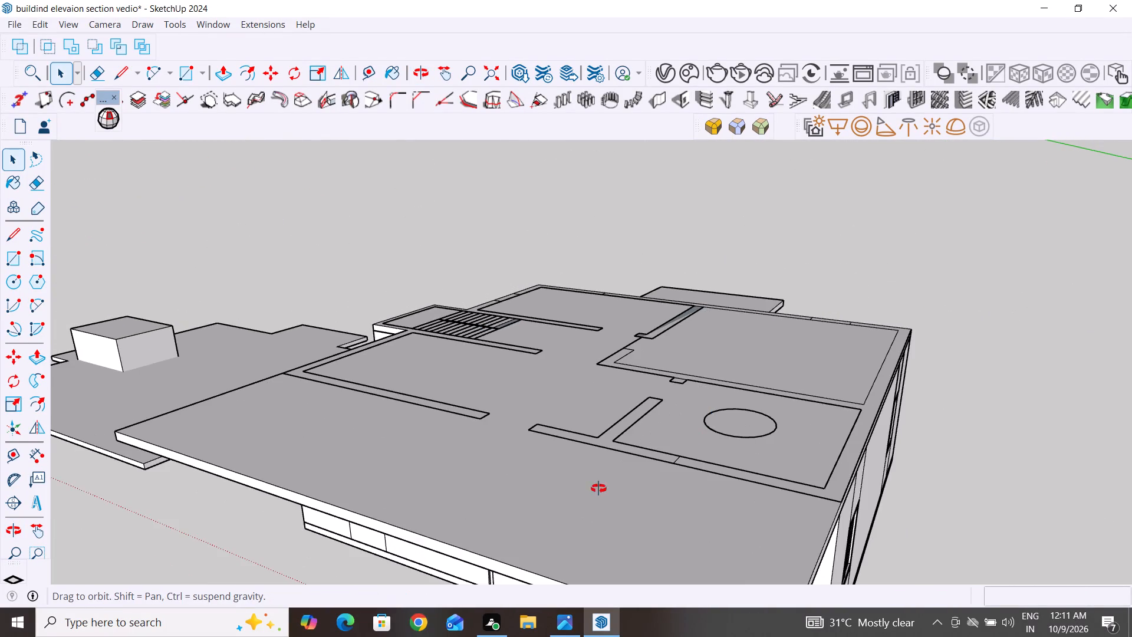
pyautogui.moveTo(598, 488); pyautogui.dragTo(413, 431, button='middle')
pyautogui.tripleClick(702, 408)
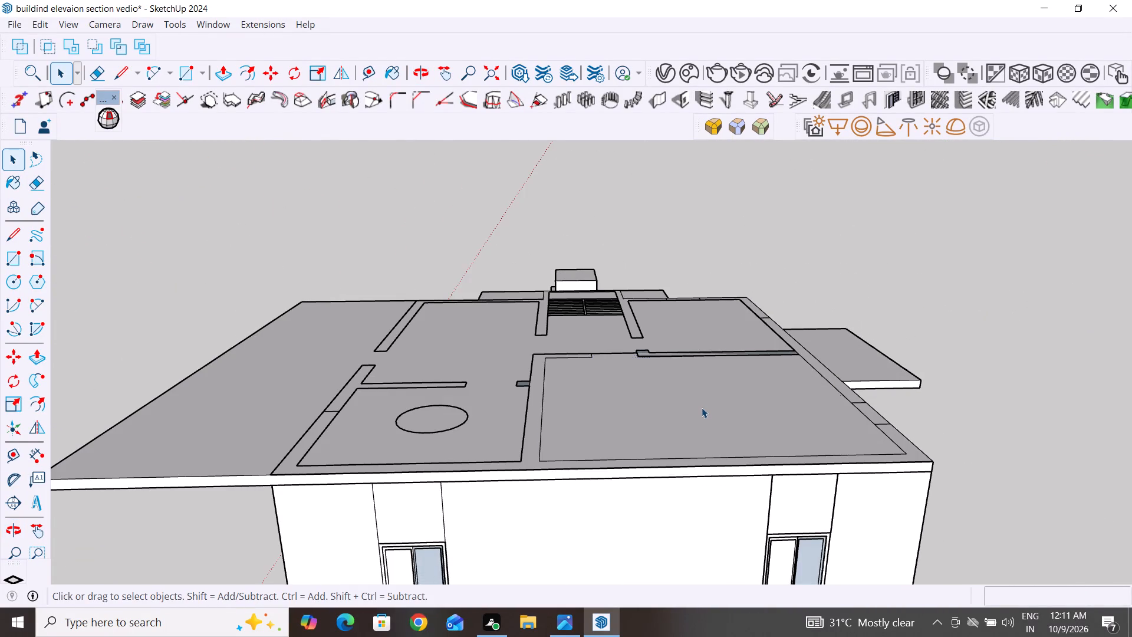
pyautogui.doubleClick(702, 408)
pyautogui.click(702, 408)
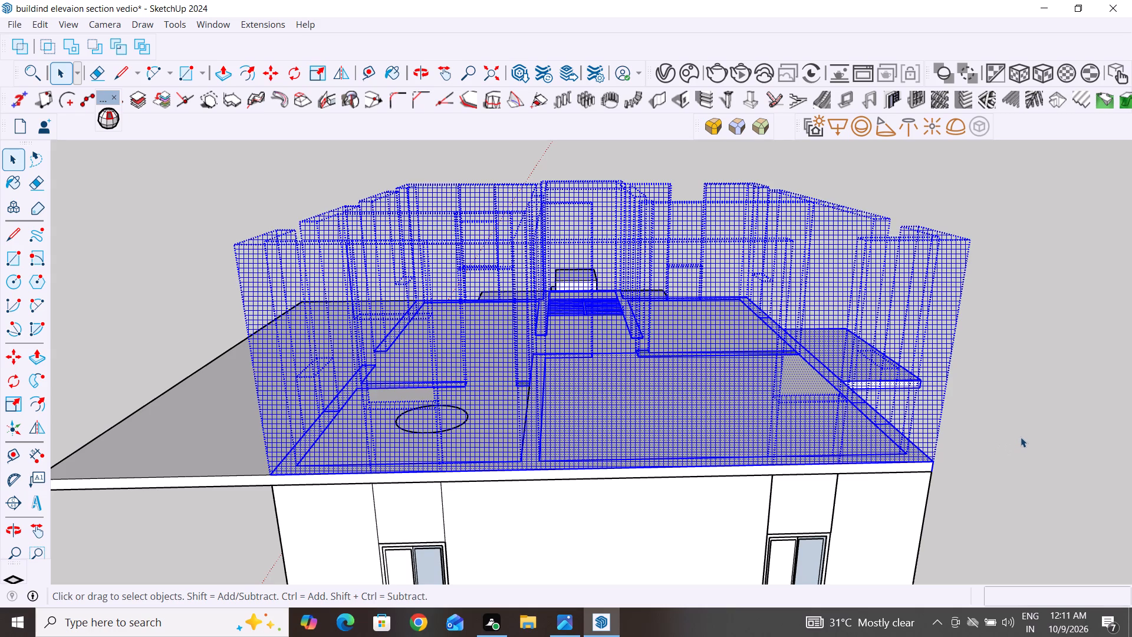
pyautogui.click(1032, 422)
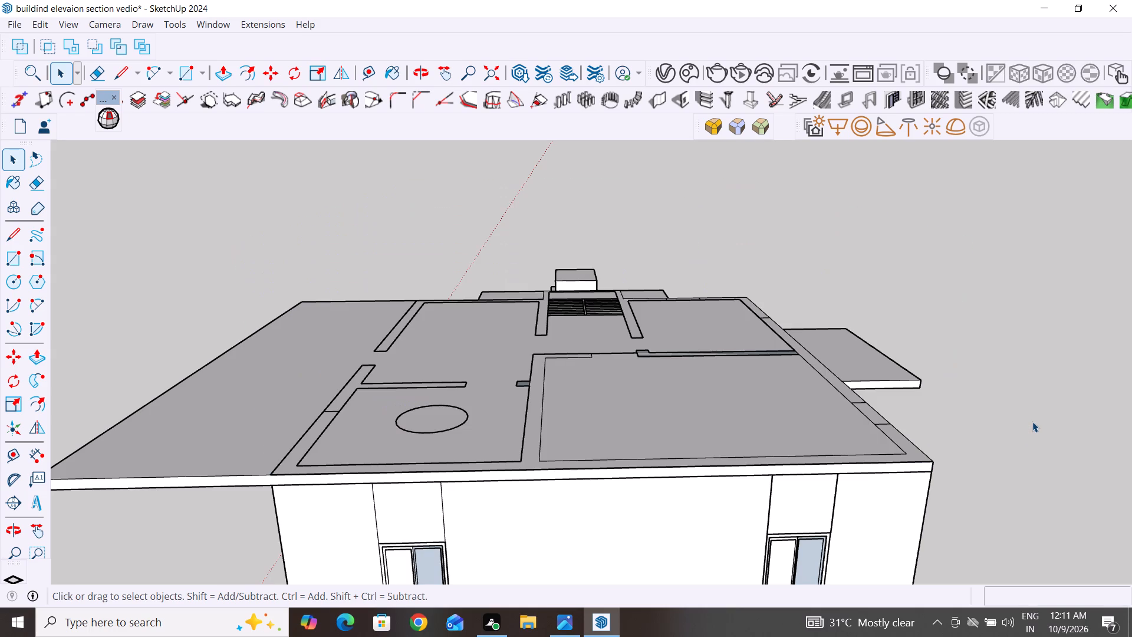
# Delete the upper storey's floor face covering the large dining room.
pyautogui.click(751, 422)
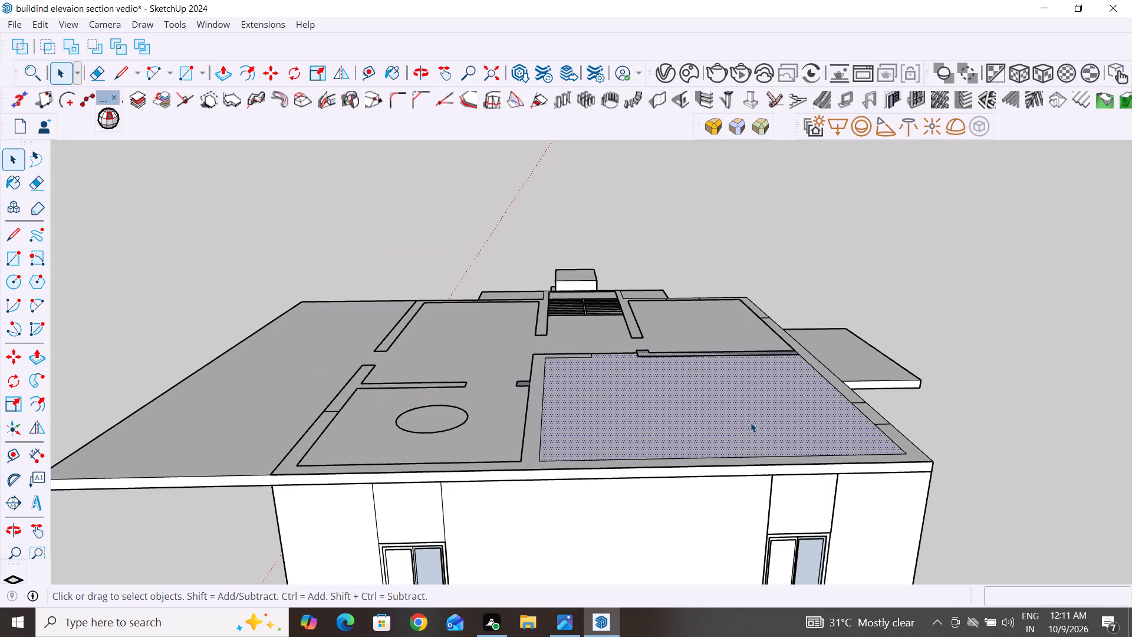
pyautogui.press('Delete')
pyautogui.moveTo(1016, 452); pyautogui.dragTo(992, 532, button='middle')
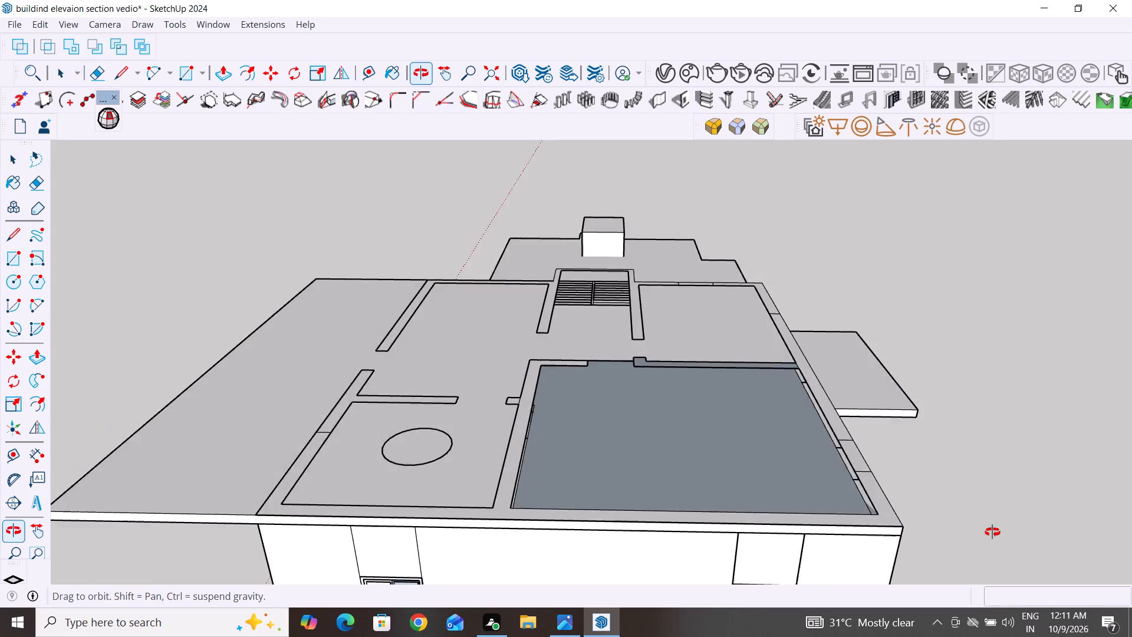
pyautogui.moveTo(992, 532); pyautogui.dragTo(992, 555, button='middle')
# Open the house's floor slab group, check its connected geometry and main face, and close the group.
pyautogui.click(709, 485)
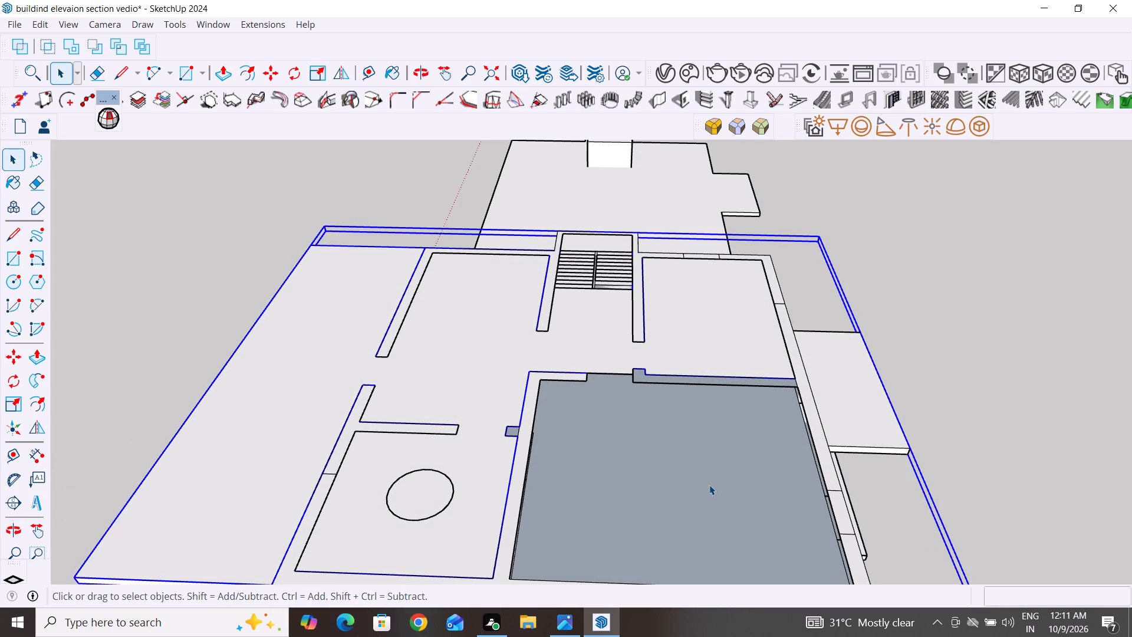
pyautogui.click(634, 483)
pyautogui.doubleClick(664, 417)
pyautogui.click(952, 330)
pyautogui.scroll(-3, 980, 305)
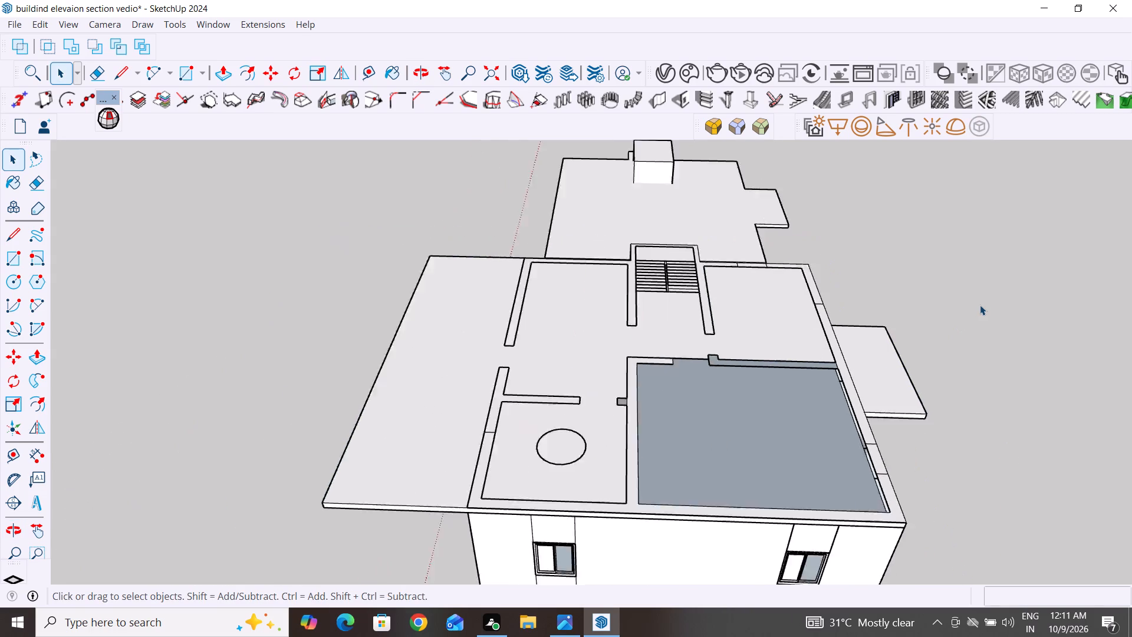
pyautogui.moveTo(842, 432); pyautogui.dragTo(864, 532, button='middle')
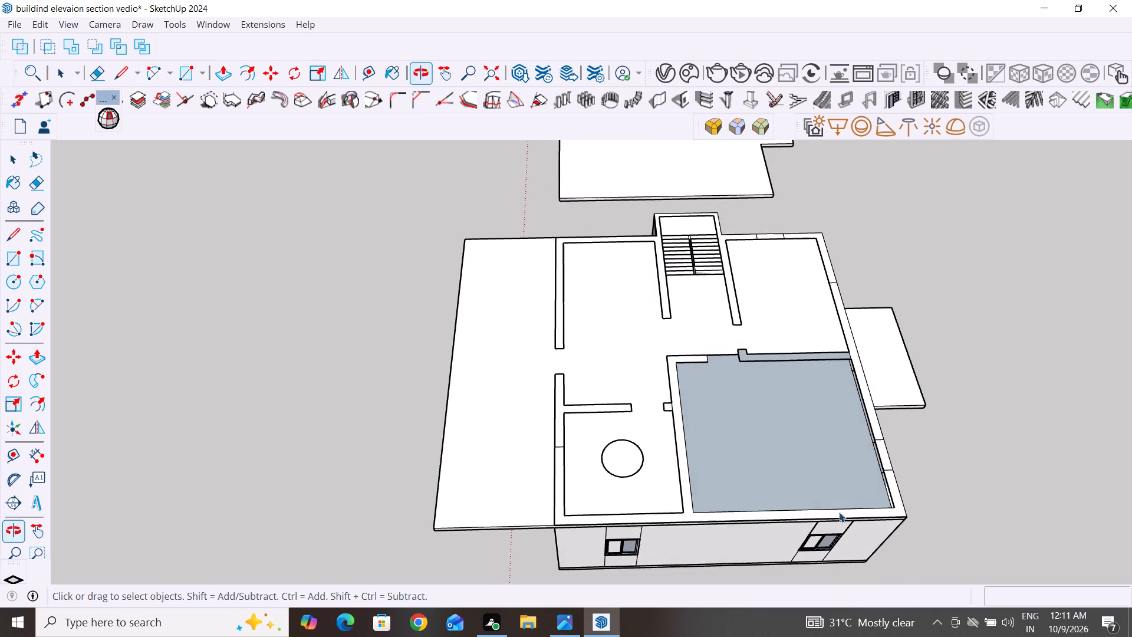
pyautogui.click(627, 340)
pyautogui.tripleClick(623, 338)
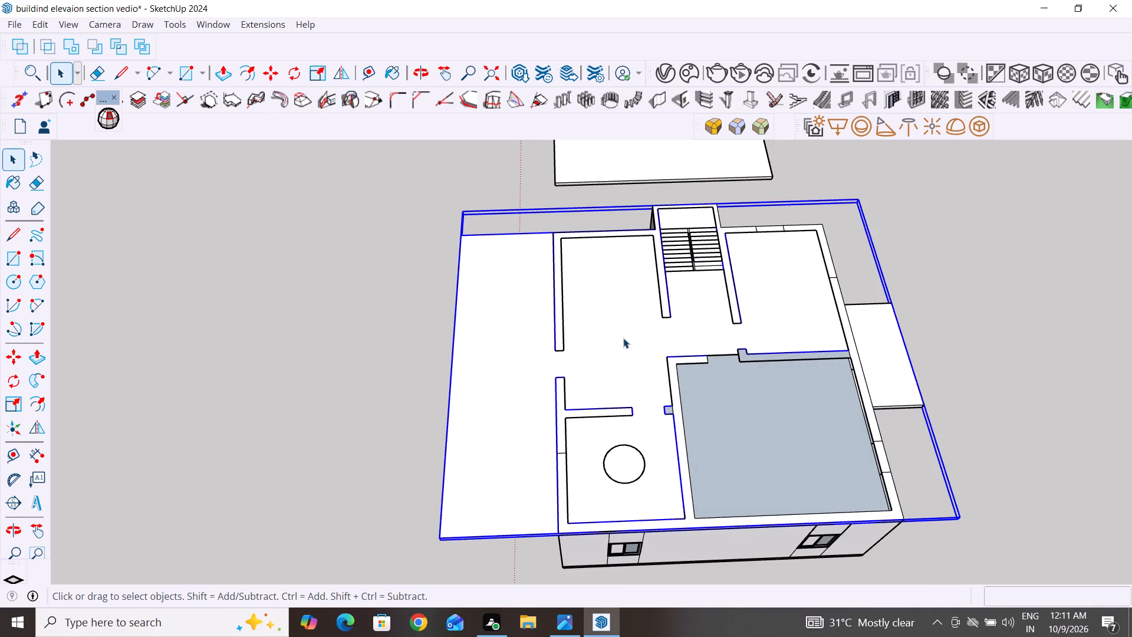
pyautogui.tripleClick(623, 338)
pyautogui.click(623, 338)
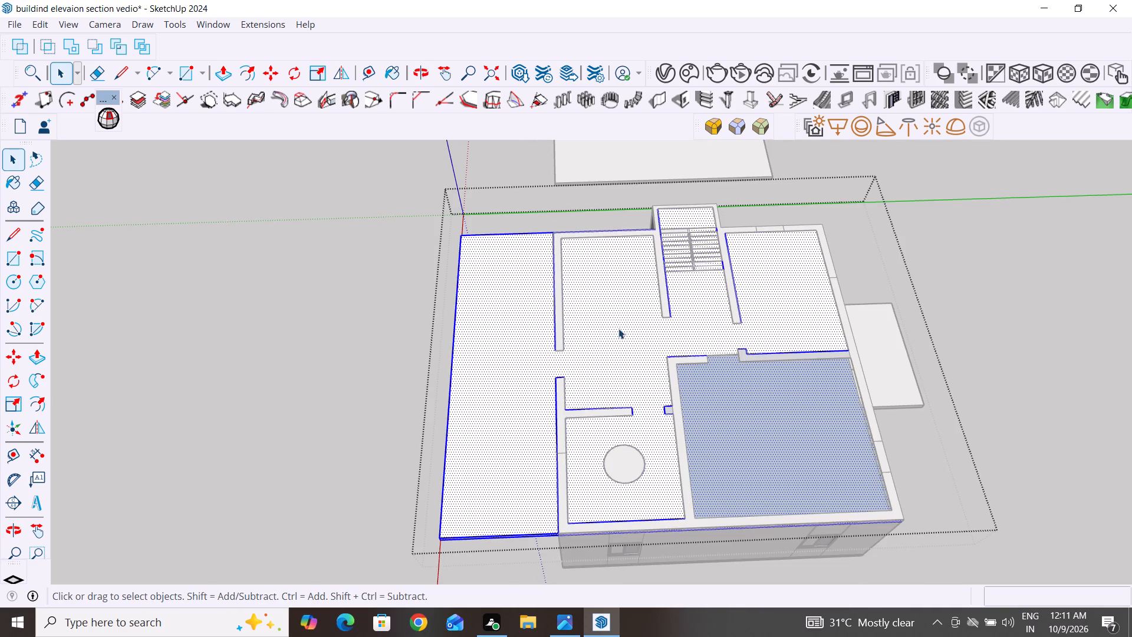
pyautogui.click(598, 321)
pyautogui.click(599, 319)
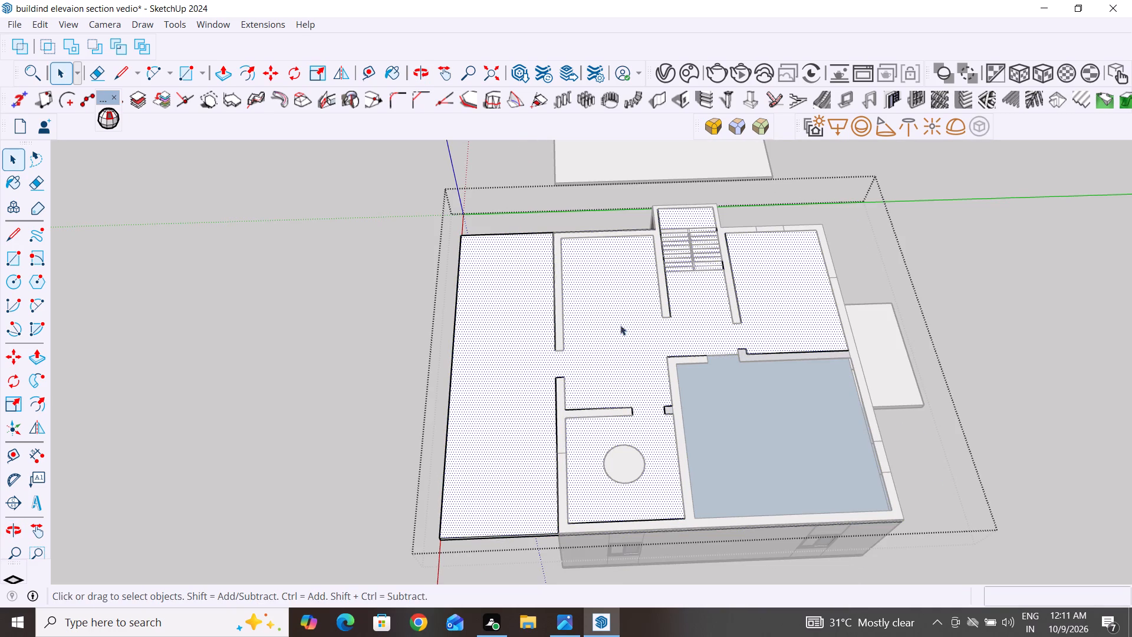
pyautogui.moveTo(607, 346); pyautogui.dragTo(601, 346)
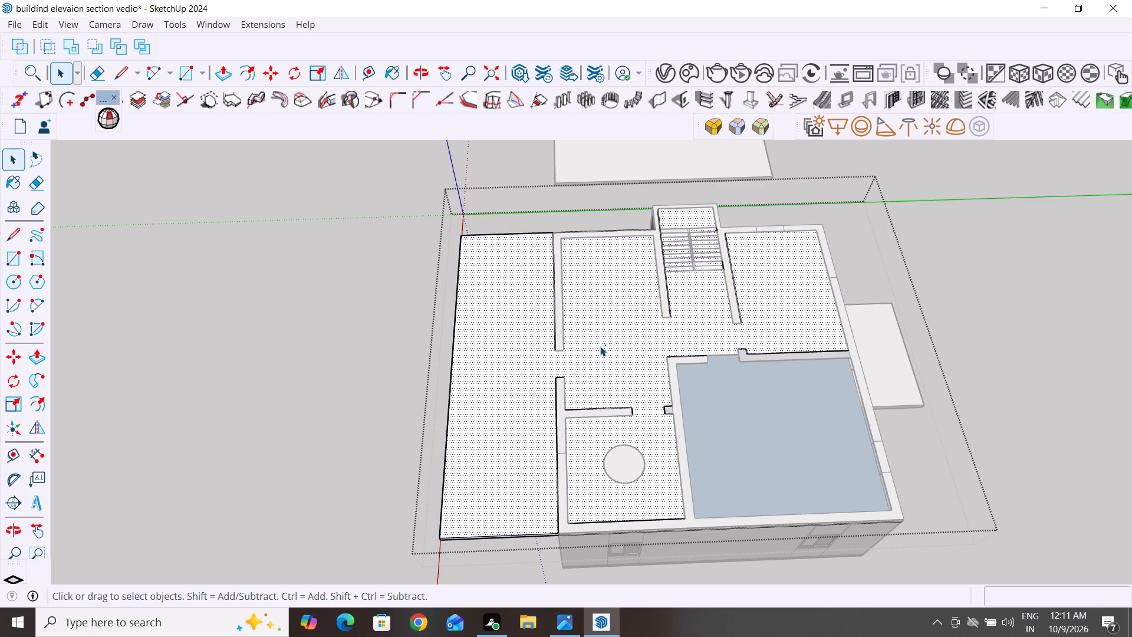
pyautogui.click(633, 370)
pyautogui.click(627, 368)
pyautogui.click(919, 285)
pyautogui.click(949, 232)
# Reopen the house's floor slab group, check the geometry connected to the dining room face, and close it again.
pyautogui.scroll(4, 769, 306)
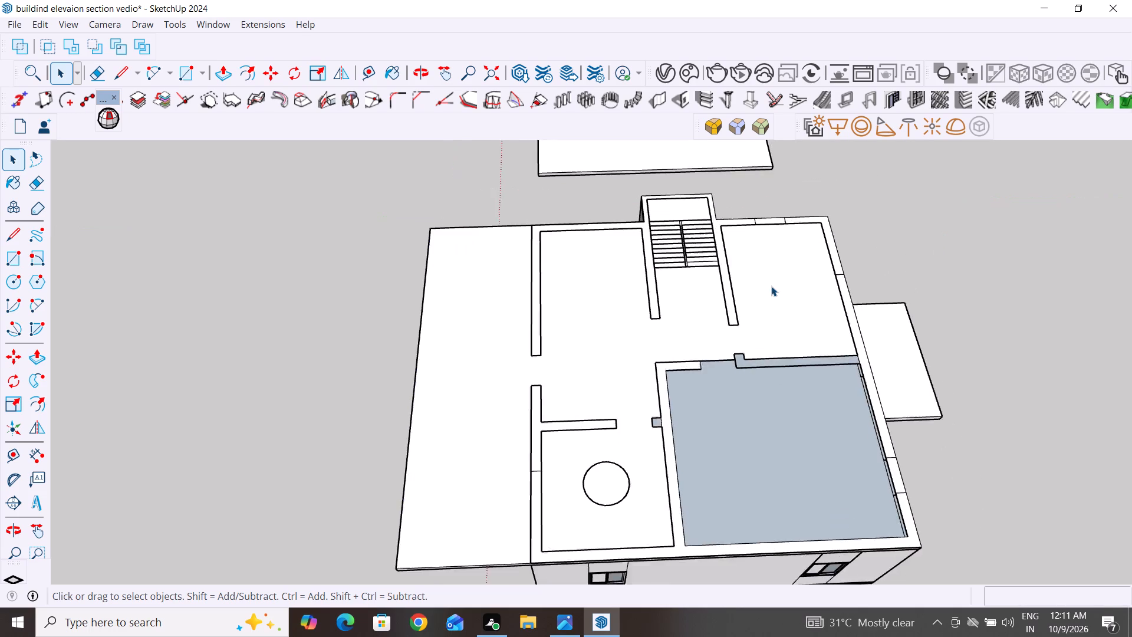
pyautogui.click(782, 474)
pyautogui.tripleClick(786, 467)
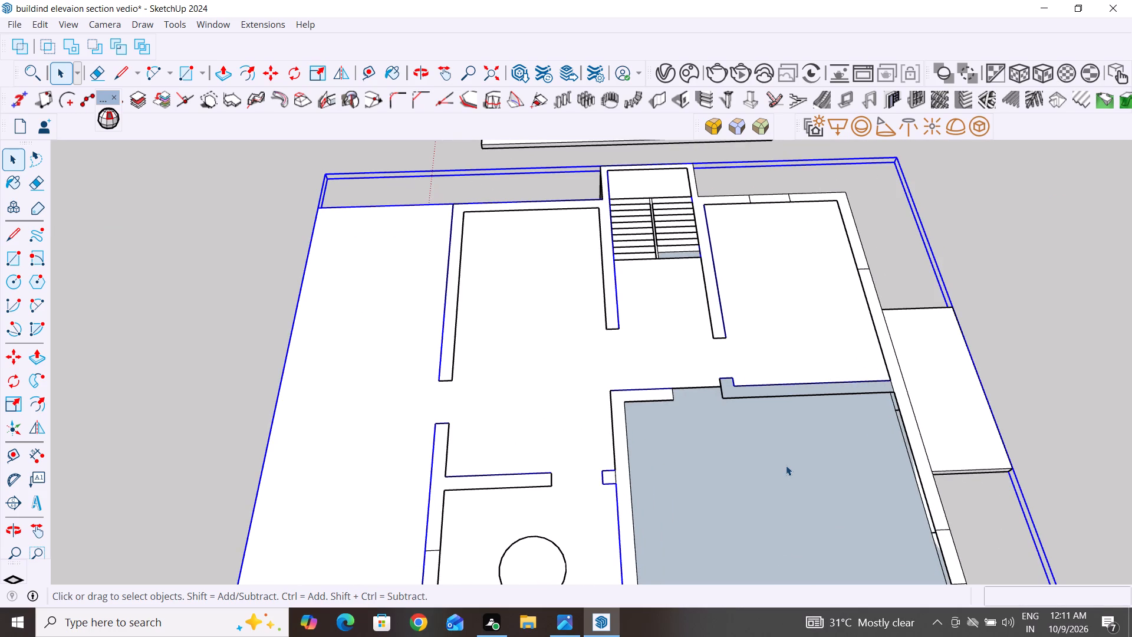
pyautogui.doubleClick(786, 465)
pyautogui.scroll(-5, 795, 420)
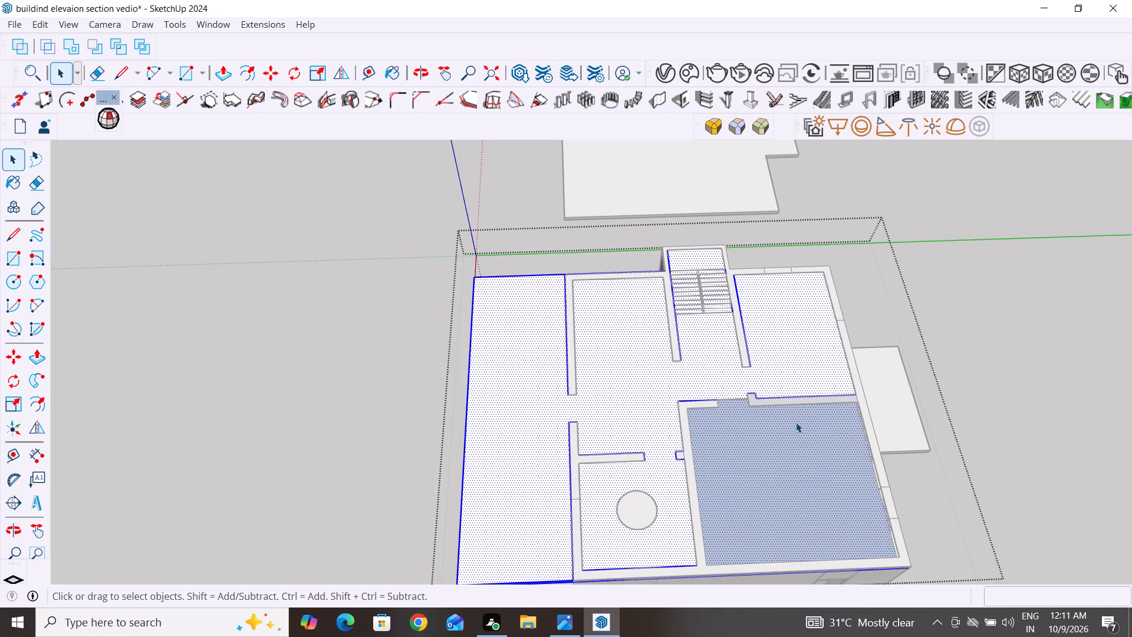
pyautogui.scroll(-4, 745, 487)
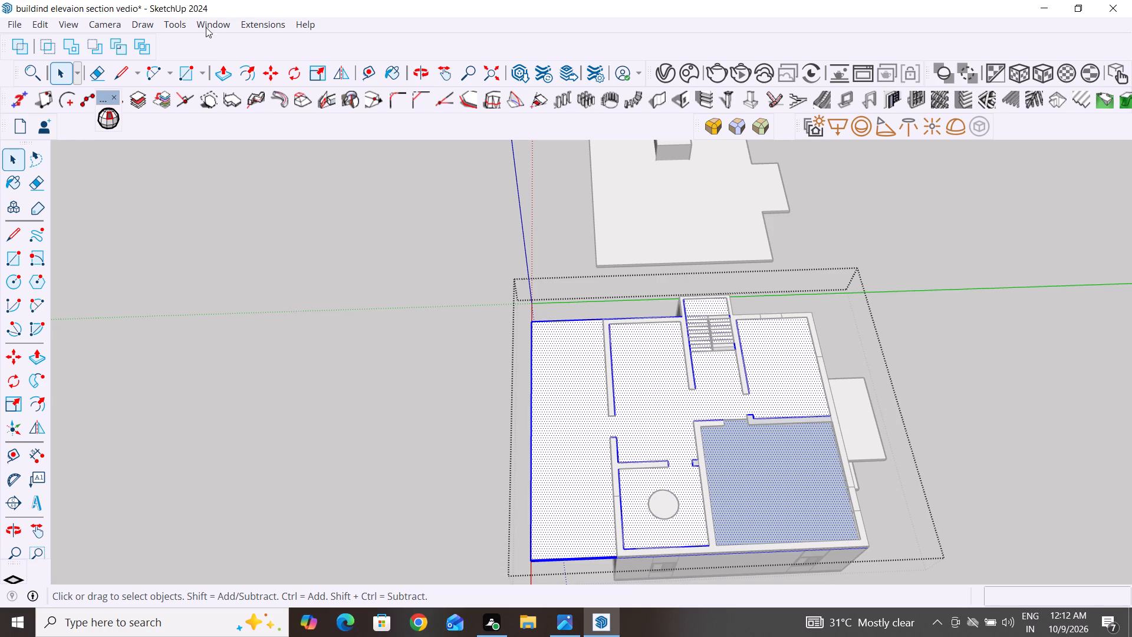
pyautogui.click(228, 252)
# Inside the house's floor slab group, delete the face covering the dining room.
pyautogui.scroll(-4, 679, 301)
pyautogui.scroll(2, 817, 481)
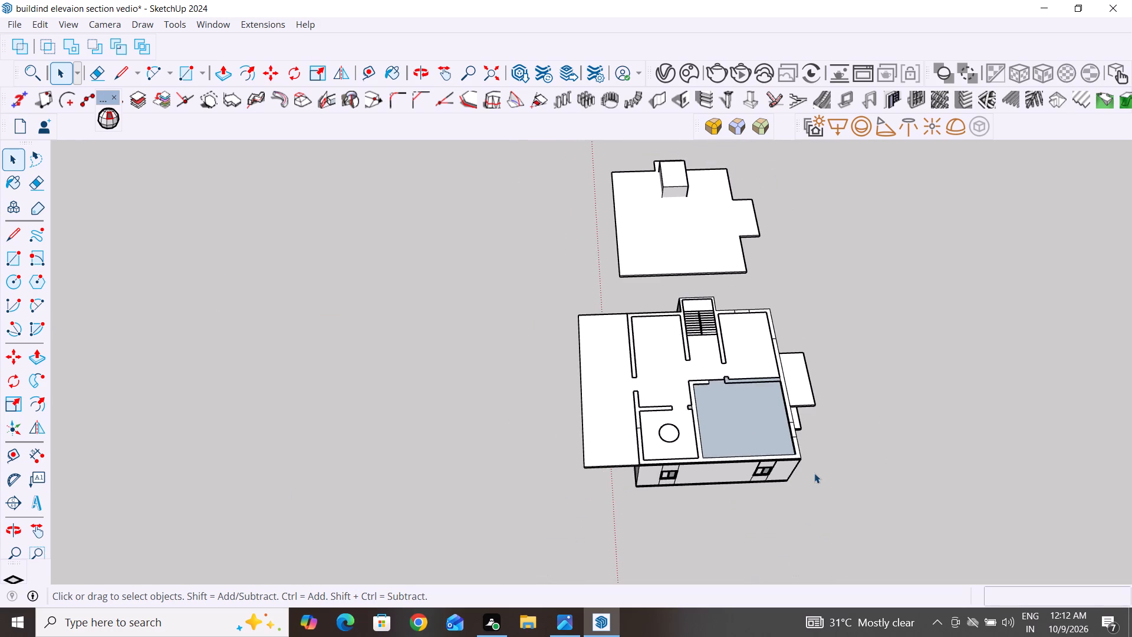
pyautogui.scroll(8, 814, 473)
pyautogui.scroll(5, 748, 363)
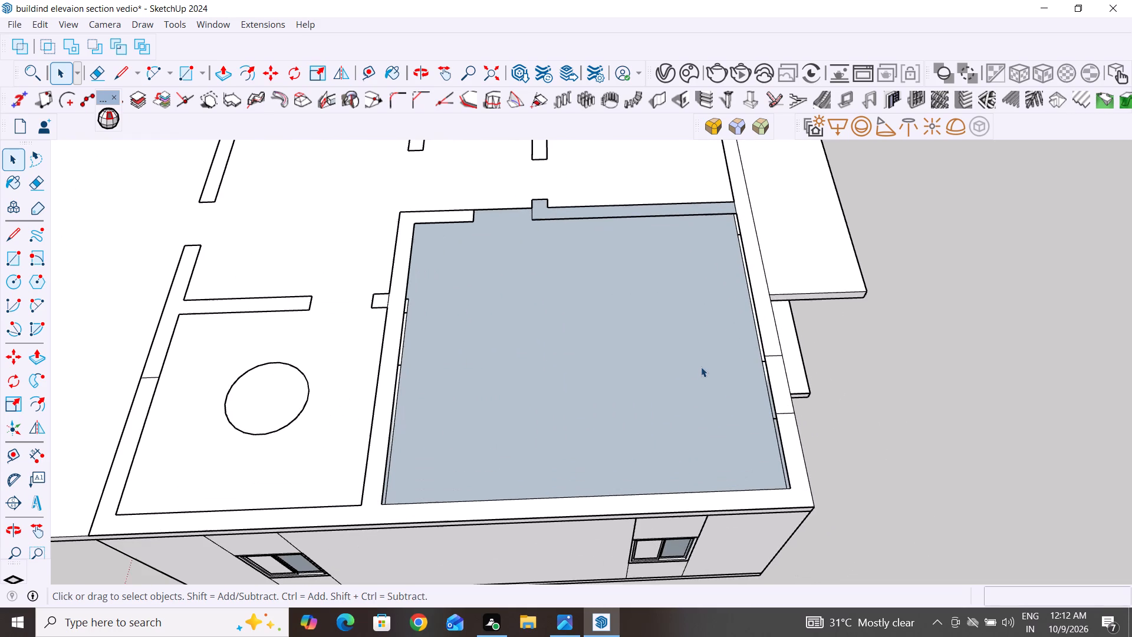
pyautogui.doubleClick(701, 367)
pyautogui.tripleClick(705, 355)
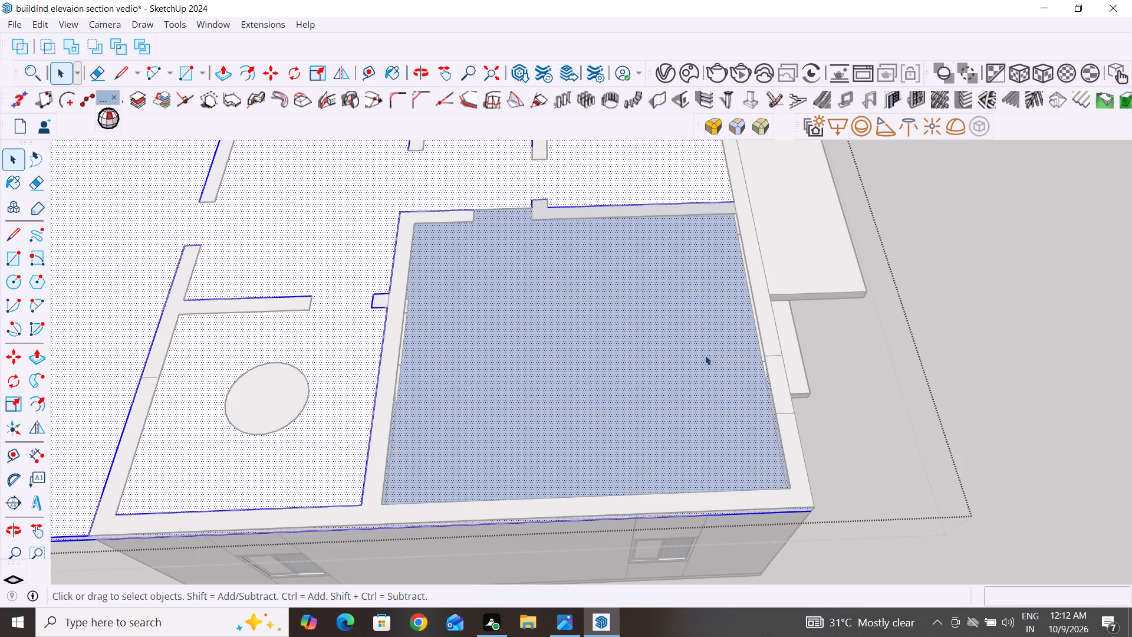
pyautogui.click(705, 355)
pyautogui.press('Delete')
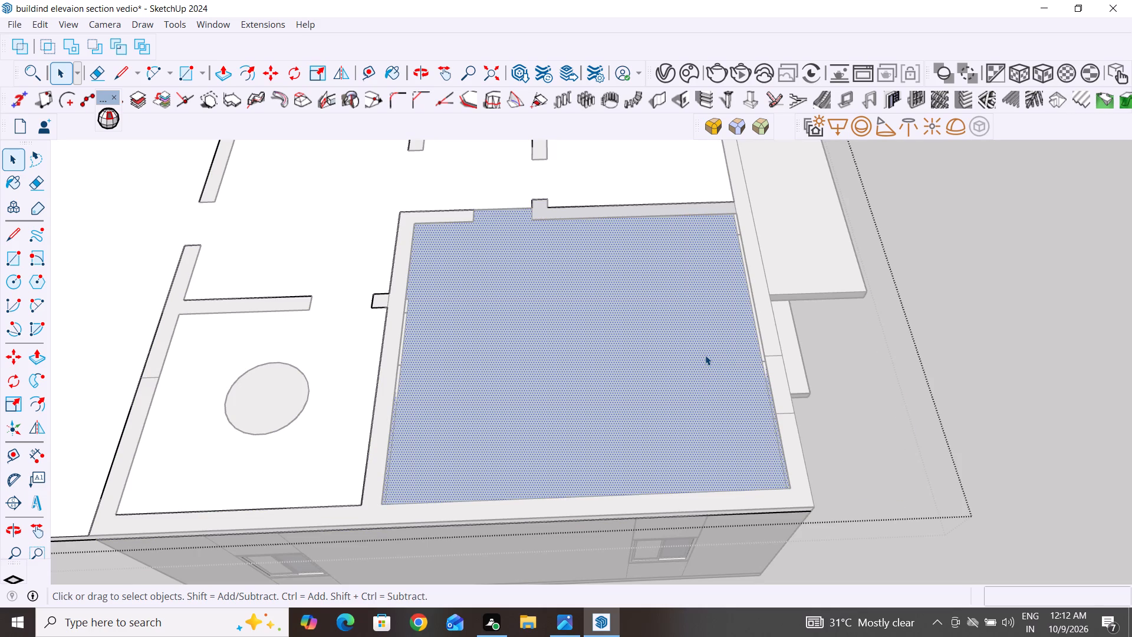
pyautogui.moveTo(606, 297); pyautogui.dragTo(594, 236, button='middle')
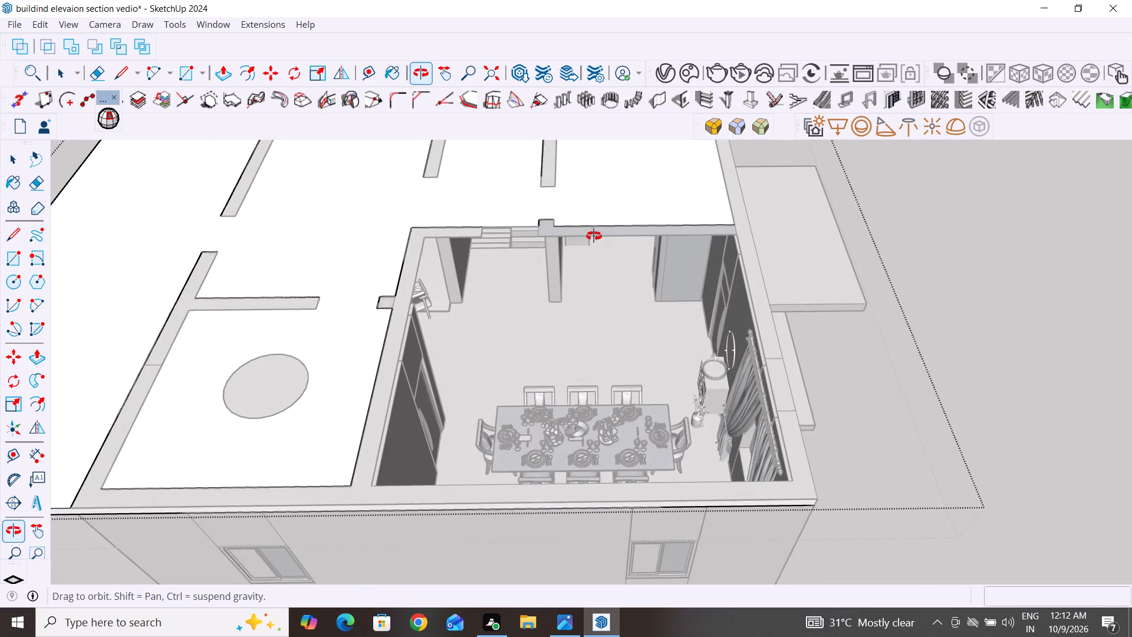
pyautogui.moveTo(594, 236); pyautogui.dragTo(585, 162, button='middle')
# Delete the slab group's remaining large face over the stairs, kitchen, living room and side overhang.
pyautogui.scroll(2, 600, 324)
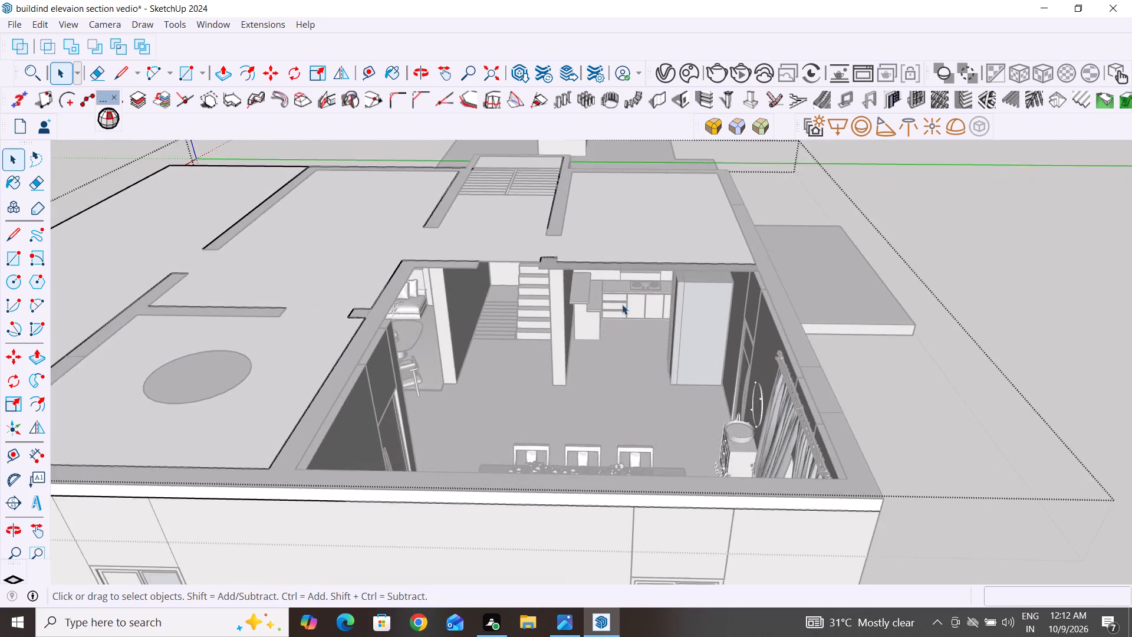
pyautogui.scroll(1, 626, 295)
pyautogui.scroll(1, 547, 295)
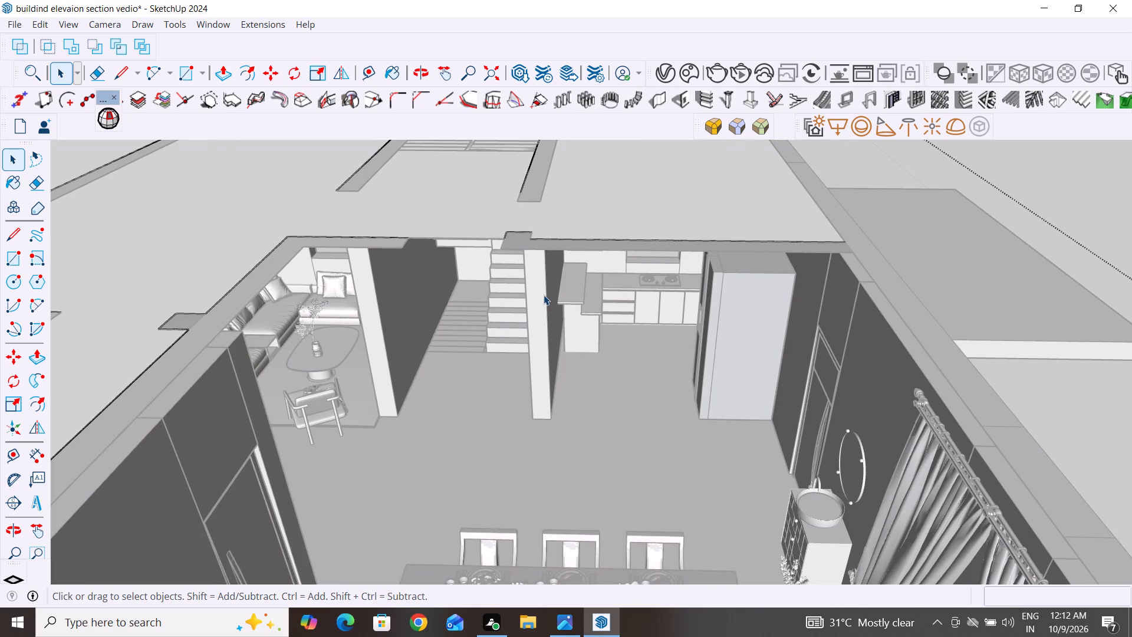
pyautogui.scroll(-2, 544, 295)
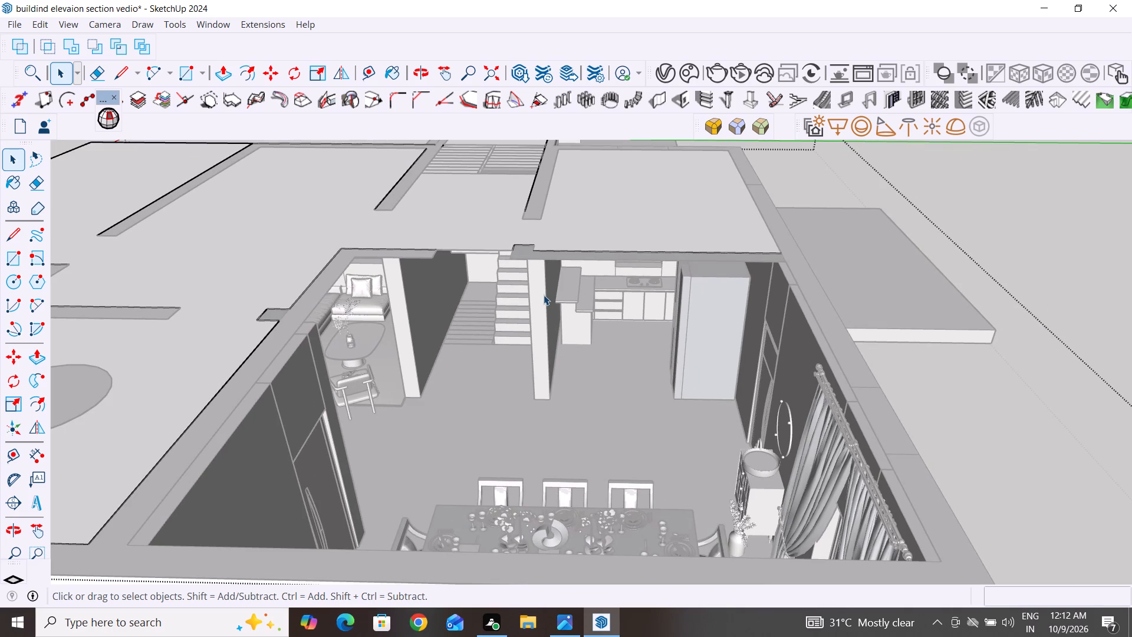
pyautogui.click(653, 214)
pyautogui.press('Delete')
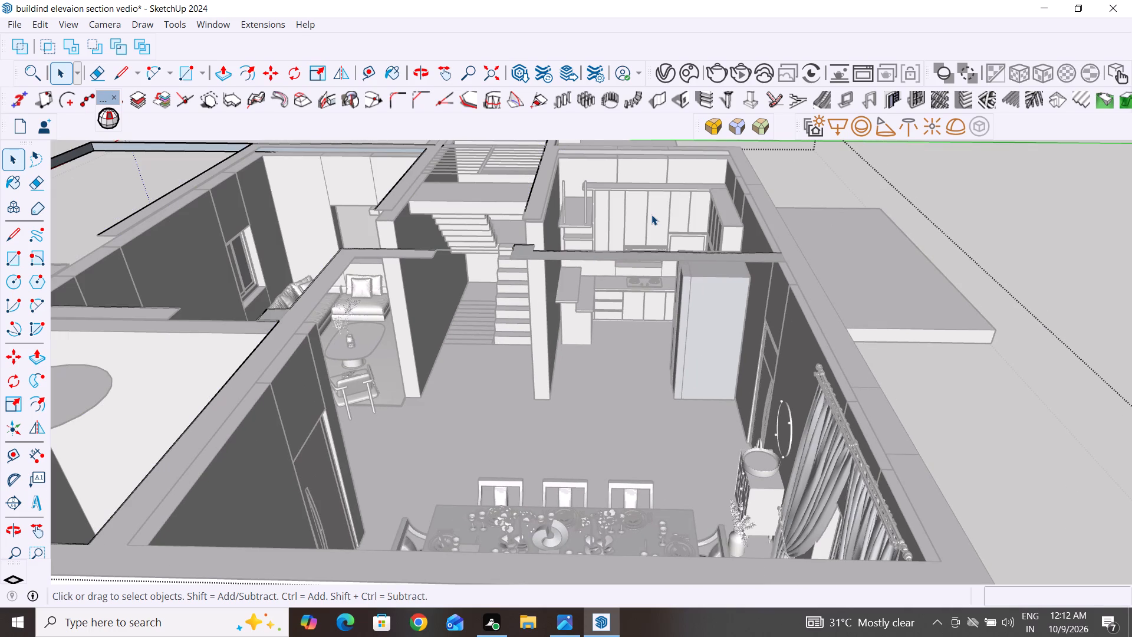
# Delete the leftover rim edges and faces of the overhang beyond the house's outer wall, and close the slab group.
pyautogui.scroll(-2, 608, 382)
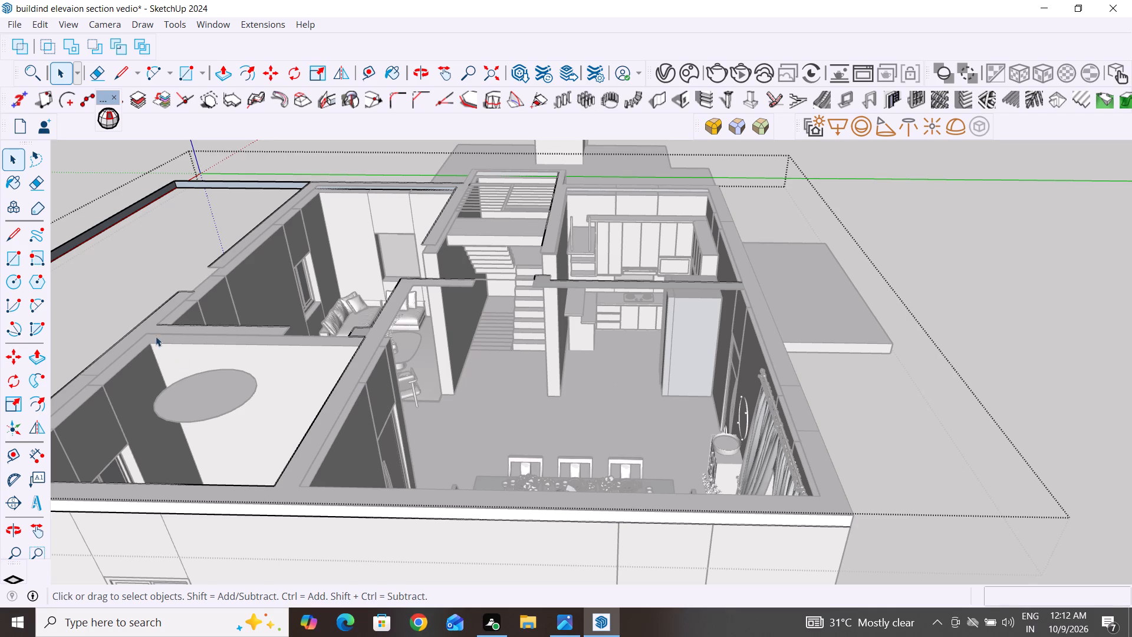
pyautogui.click(150, 286)
pyautogui.scroll(-5, 739, 406)
pyautogui.moveTo(301, 291); pyautogui.dragTo(185, 391)
pyautogui.press('Delete')
pyautogui.moveTo(258, 423); pyautogui.dragTo(185, 497)
pyautogui.press('Delete')
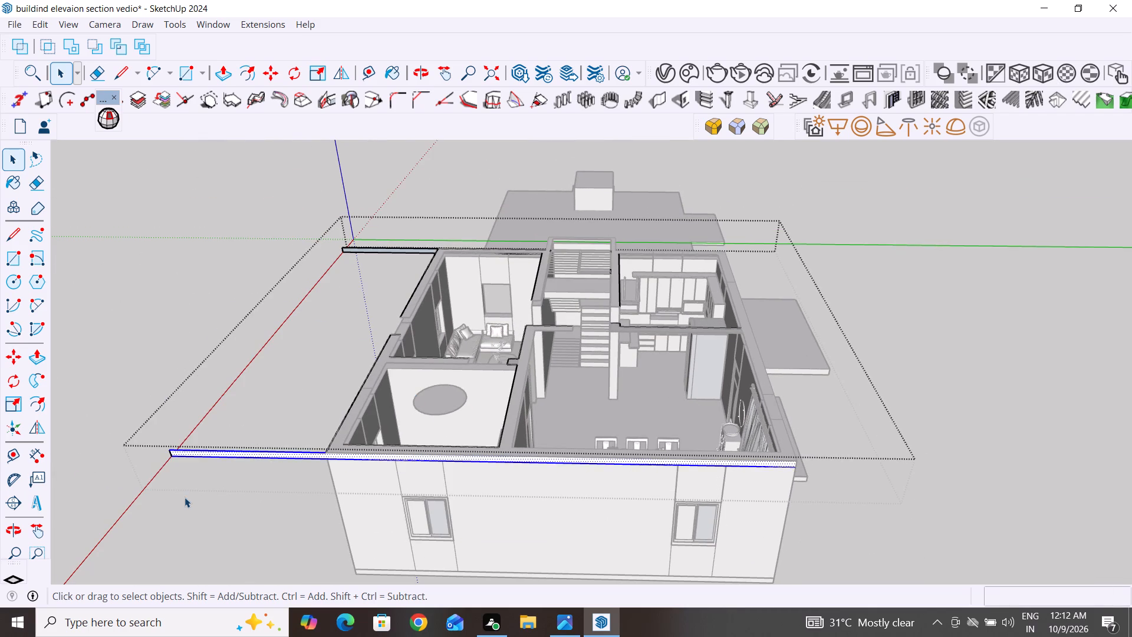
pyautogui.moveTo(923, 396); pyautogui.dragTo(695, 388, button='middle')
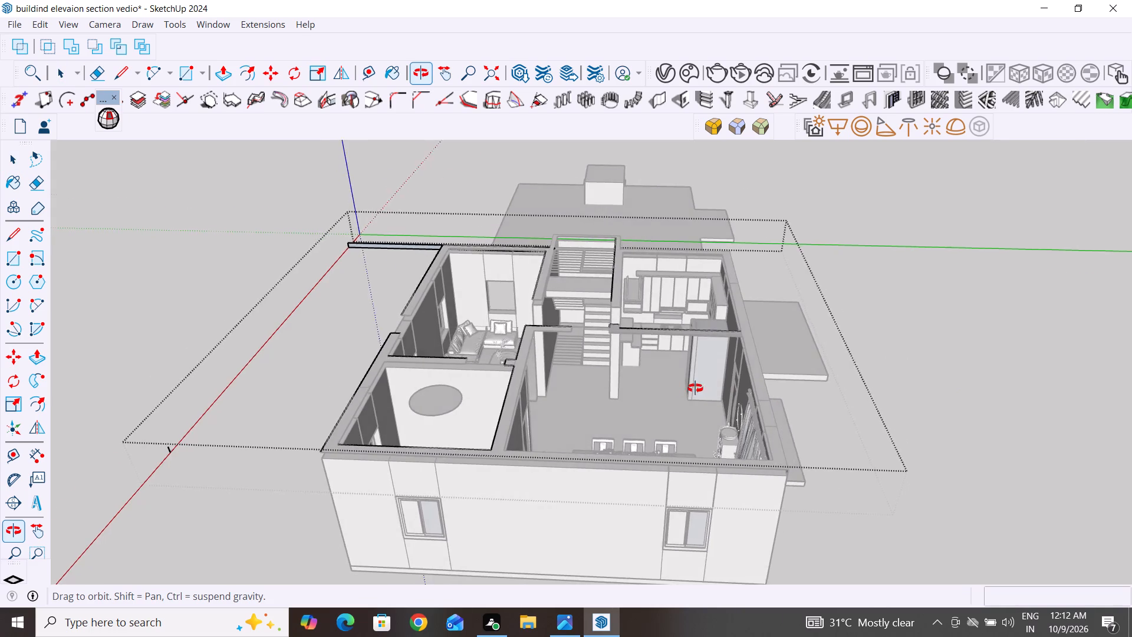
pyautogui.moveTo(695, 388); pyautogui.dragTo(269, 455, button='middle')
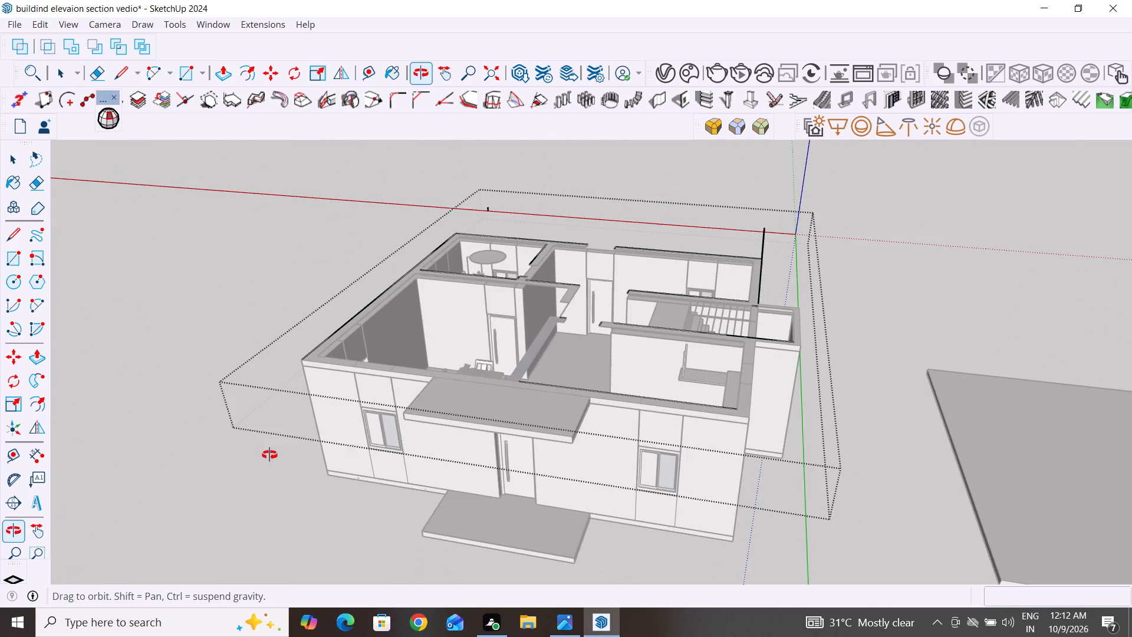
pyautogui.moveTo(269, 455); pyautogui.dragTo(227, 527, button='middle')
pyautogui.click(939, 268)
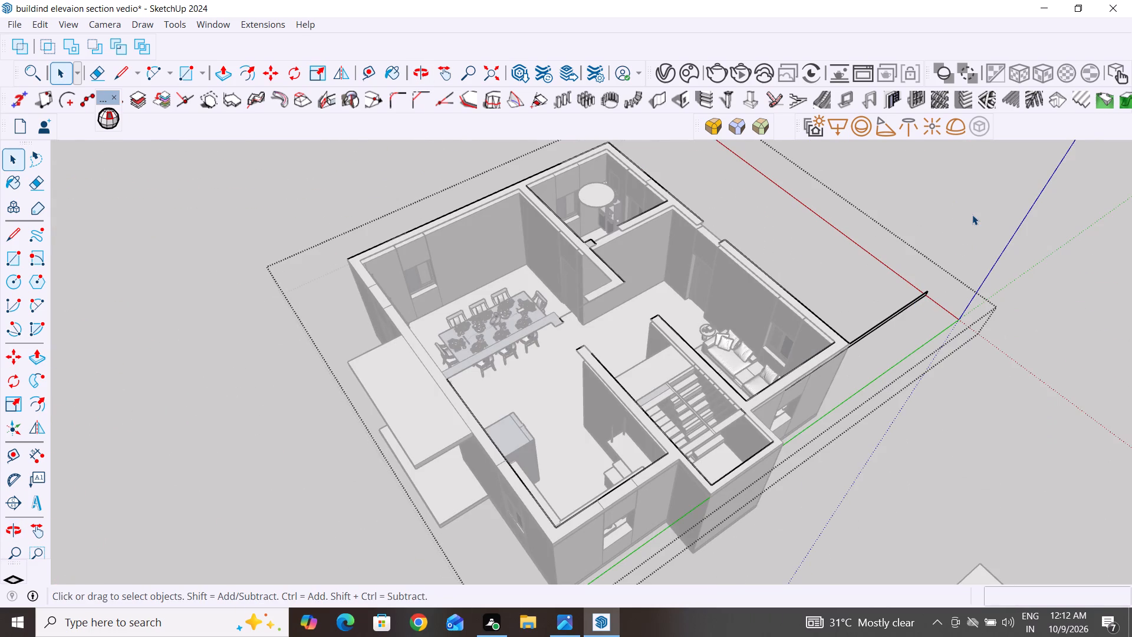
pyautogui.click(972, 215)
# Delete the emptied slab group whose remaining strip projects past the living room corner.
pyautogui.scroll(2, 900, 416)
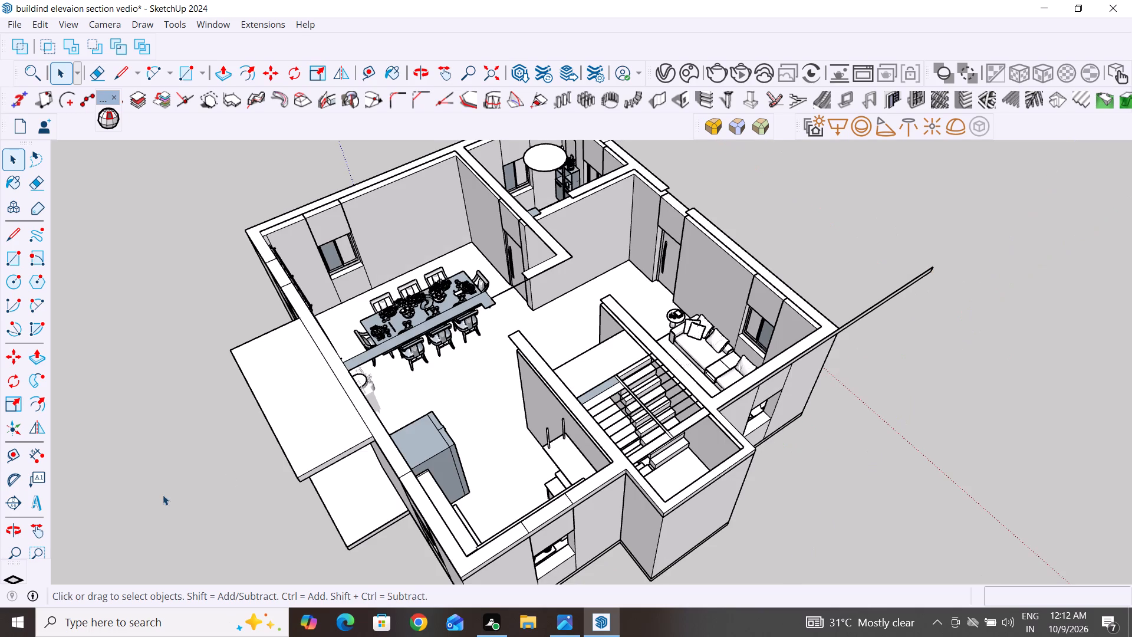
pyautogui.scroll(-9, 460, 308)
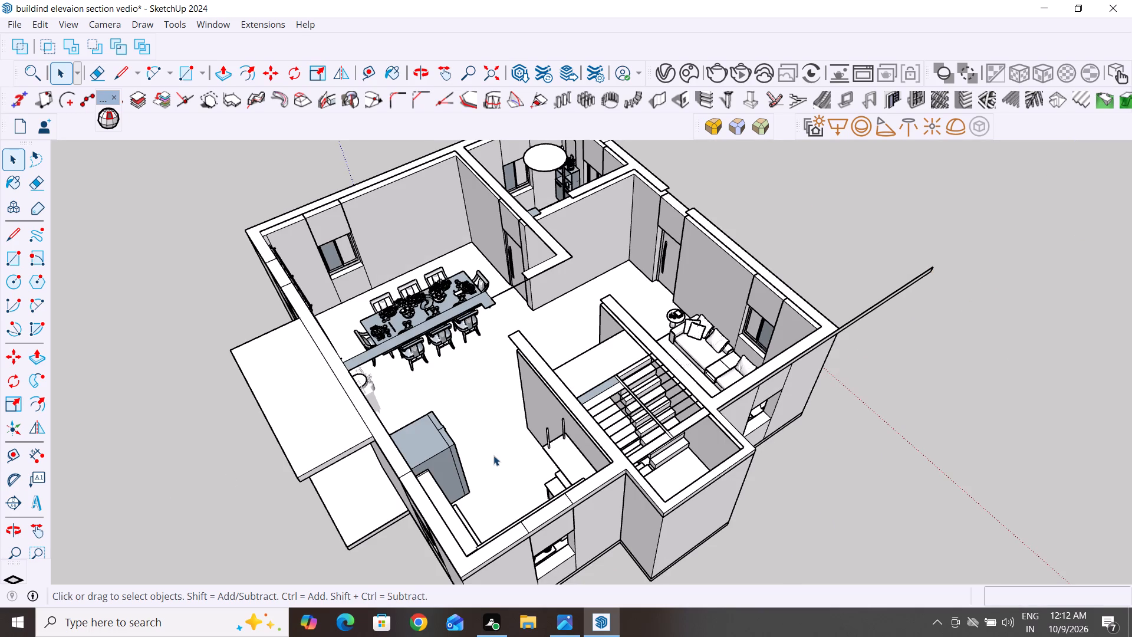
pyautogui.middleClick(488, 442)
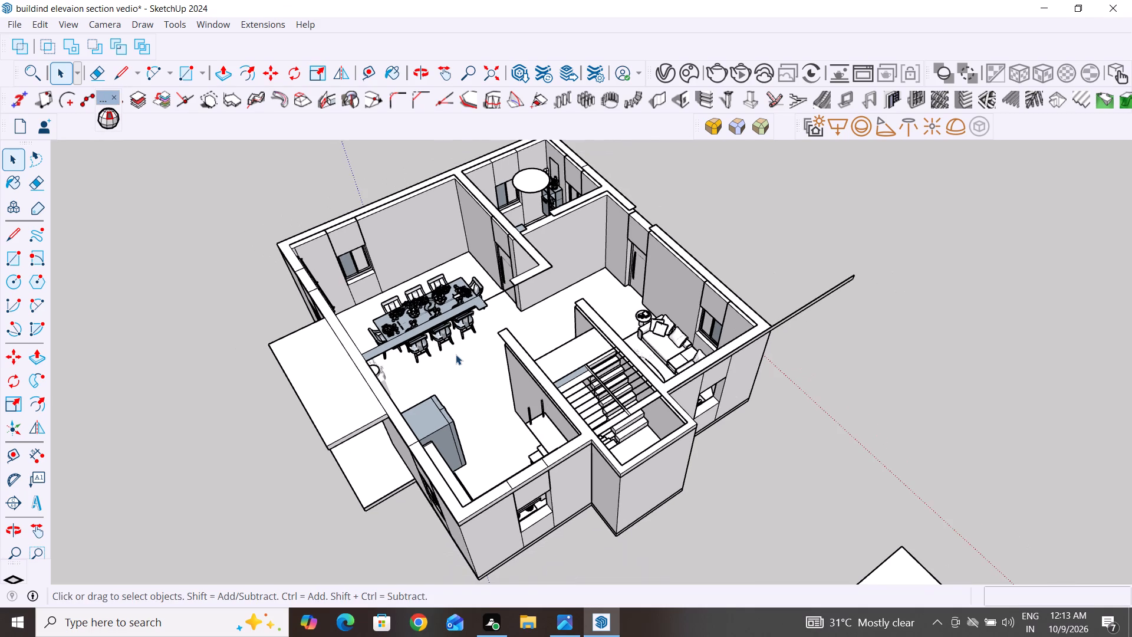
pyautogui.scroll(3, 849, 346)
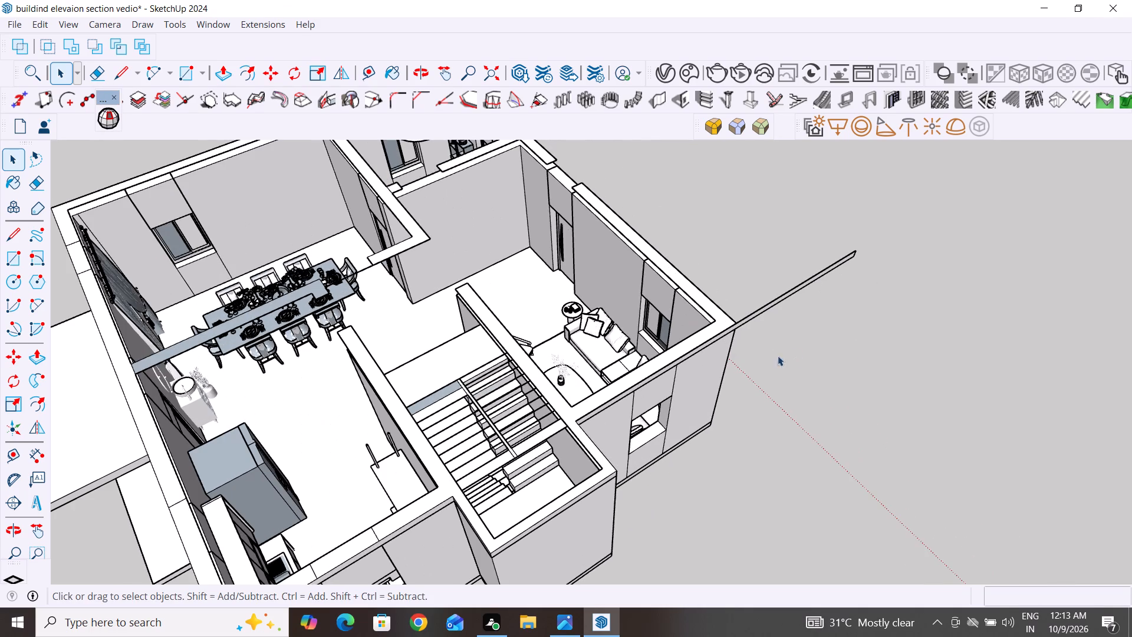
pyautogui.moveTo(778, 356); pyautogui.dragTo(845, 225, button='middle')
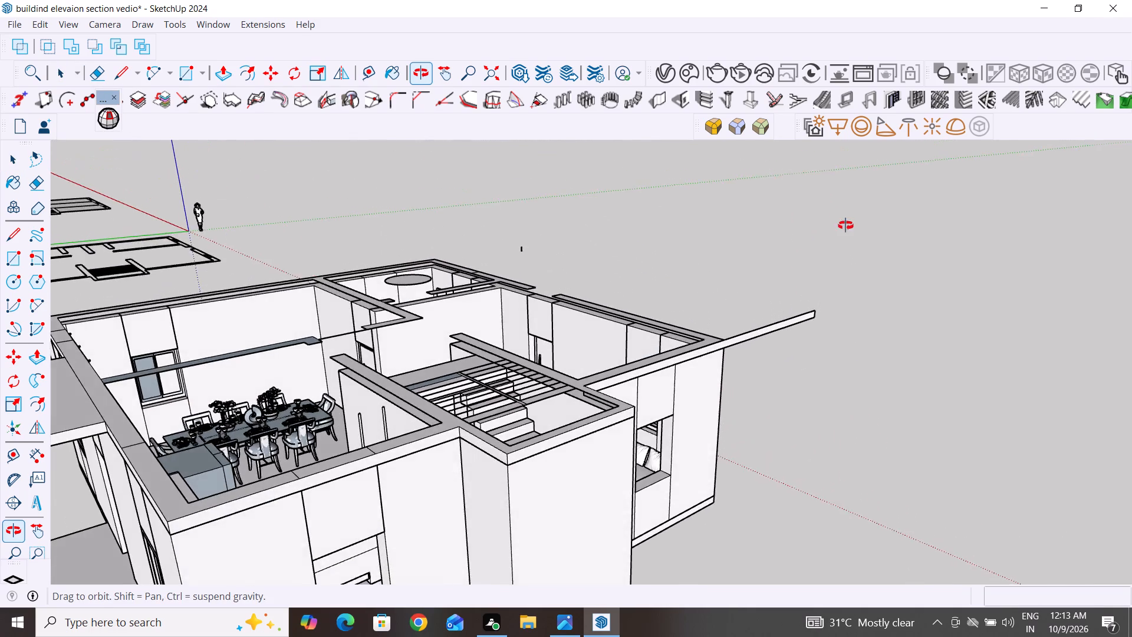
pyautogui.moveTo(845, 225); pyautogui.dragTo(818, 302, button='middle')
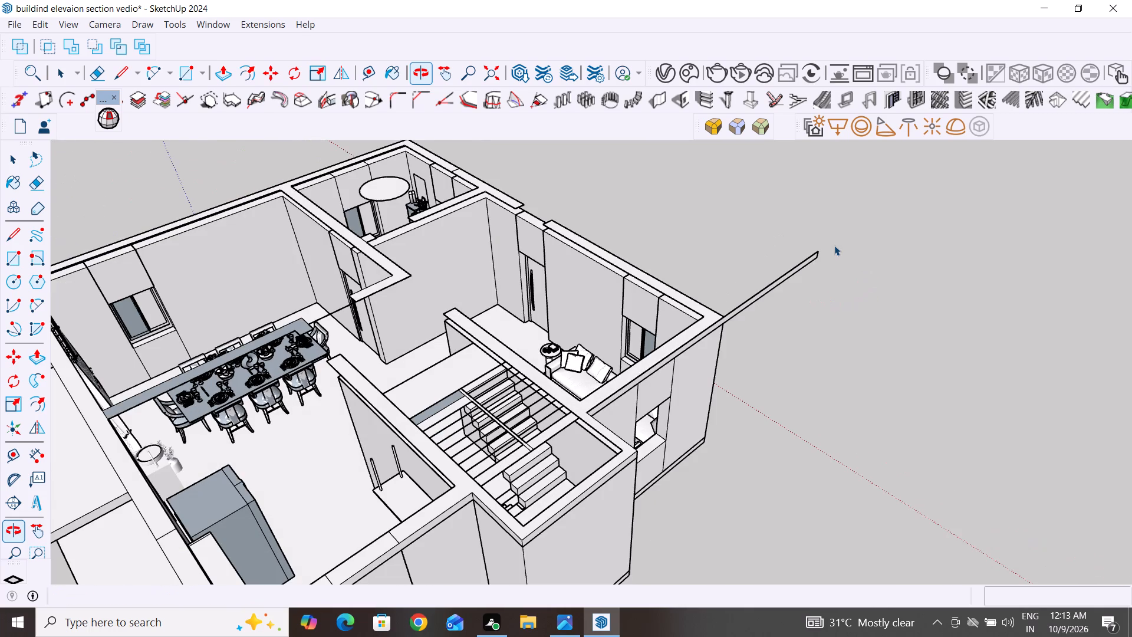
pyautogui.moveTo(845, 224); pyautogui.dragTo(766, 354)
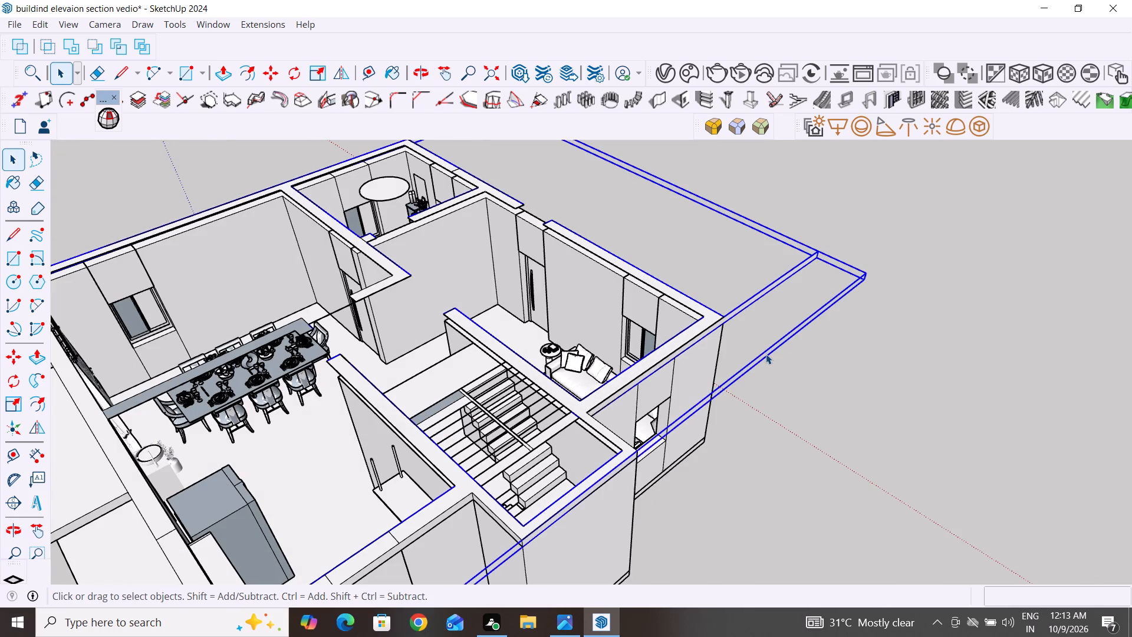
pyautogui.press('Delete')
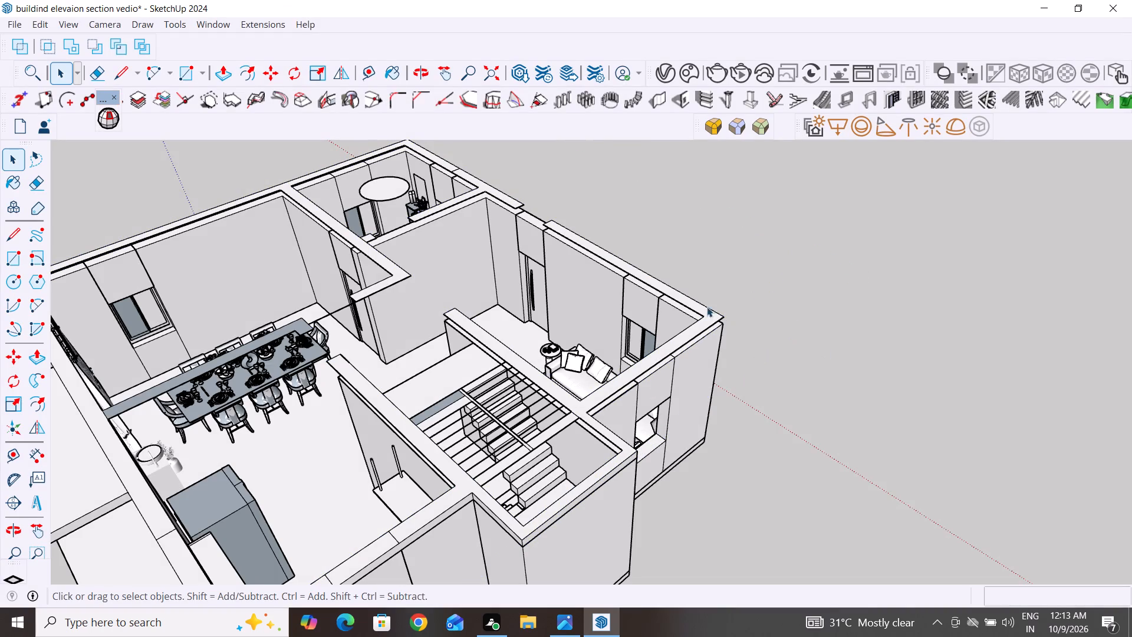
# Delete the two adjacent outer rim faces of the loose slab above the stairwell projection, along with their shared corner edge.
pyautogui.scroll(2, 548, 461)
pyautogui.moveTo(599, 500); pyautogui.dragTo(612, 423, button='middle')
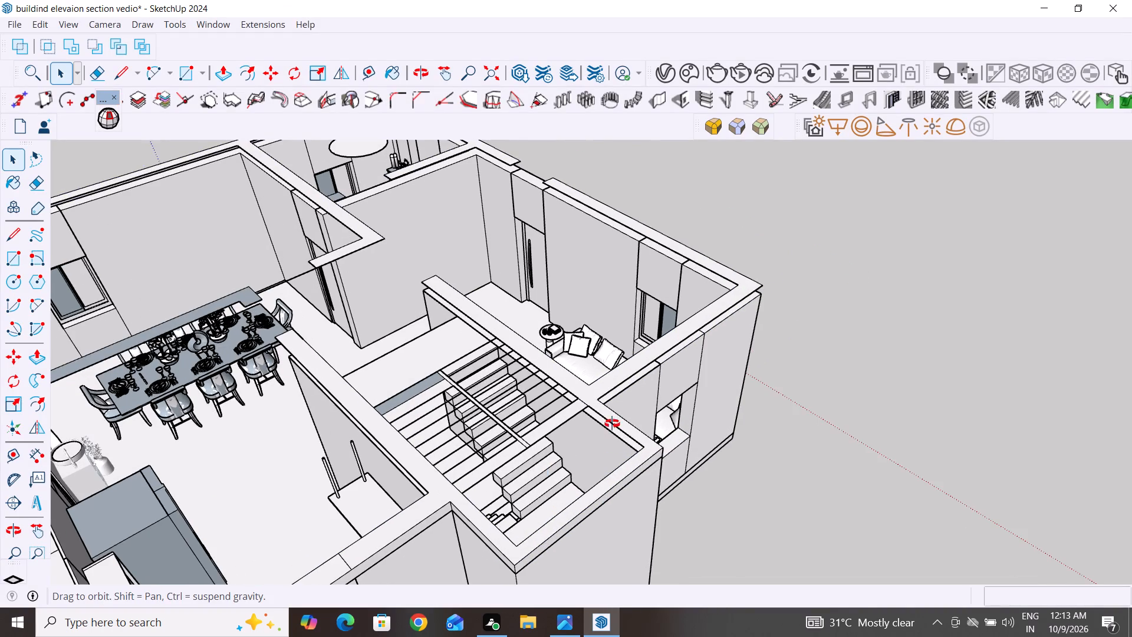
pyautogui.moveTo(612, 423); pyautogui.dragTo(642, 310, button='middle')
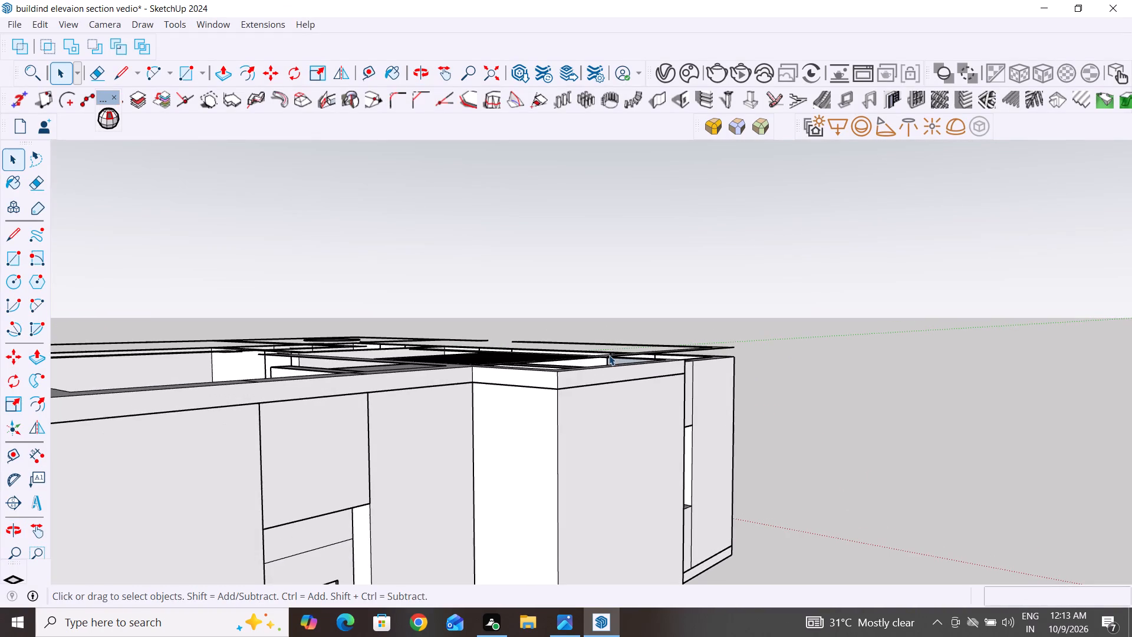
pyautogui.click(599, 375)
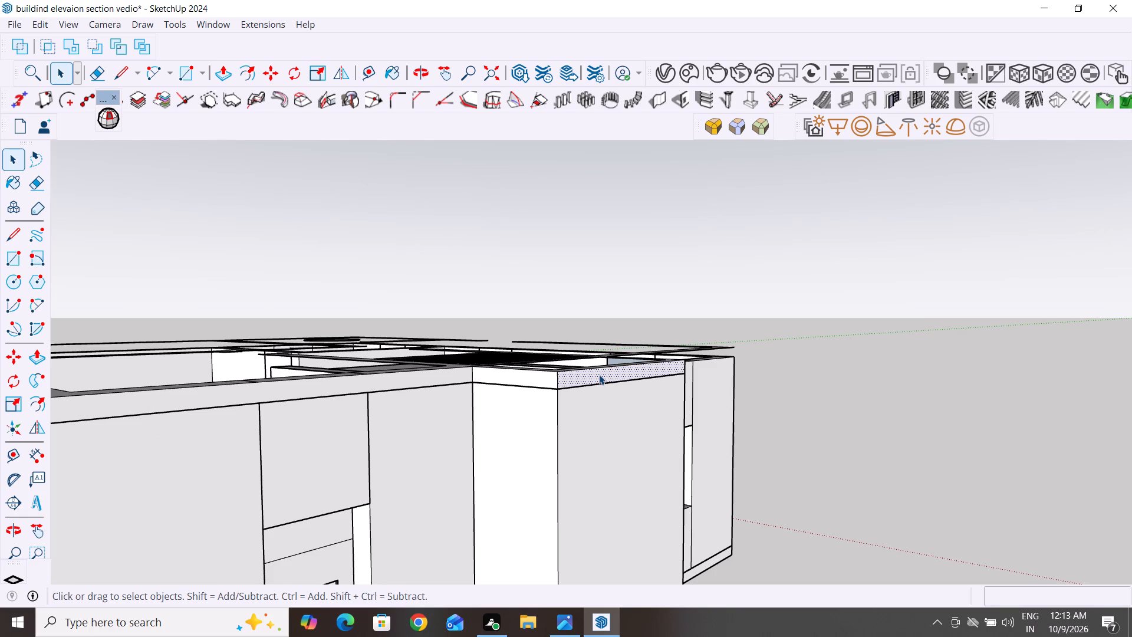
pyautogui.moveTo(910, 384); pyautogui.dragTo(747, 485, button='middle')
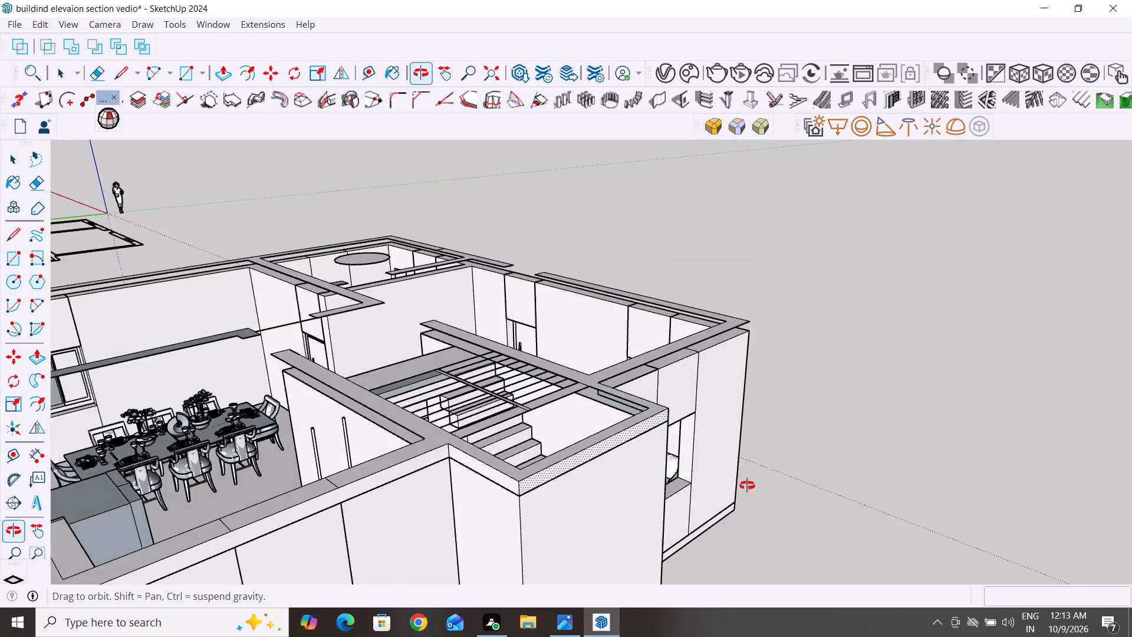
pyautogui.moveTo(747, 485); pyautogui.dragTo(478, 403, button='middle')
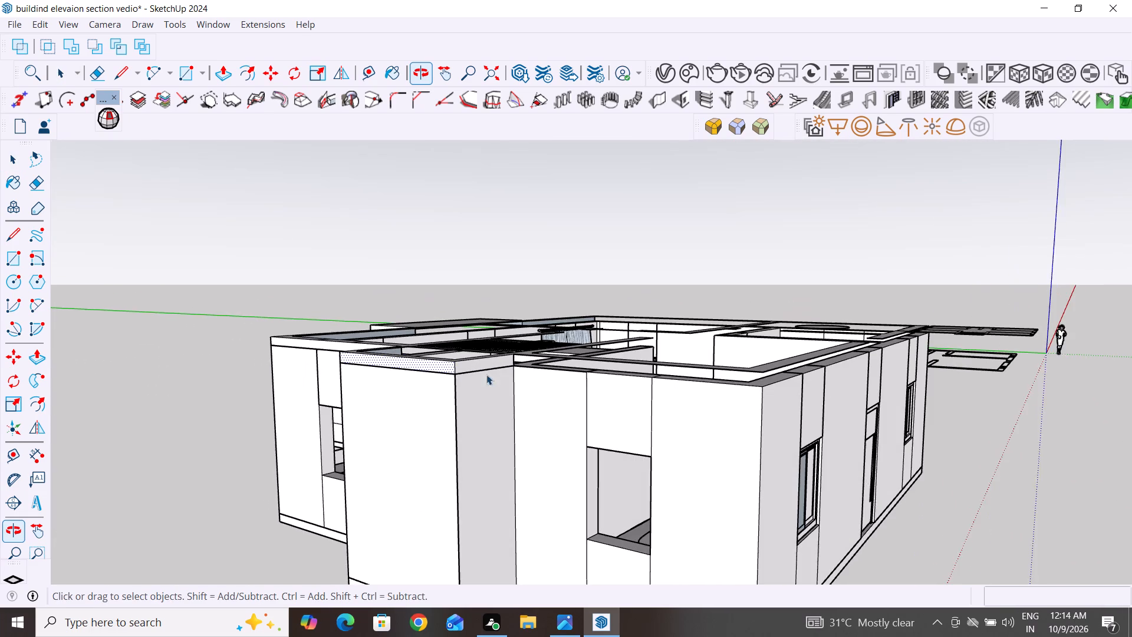
pyautogui.click(487, 363)
pyautogui.press('Delete')
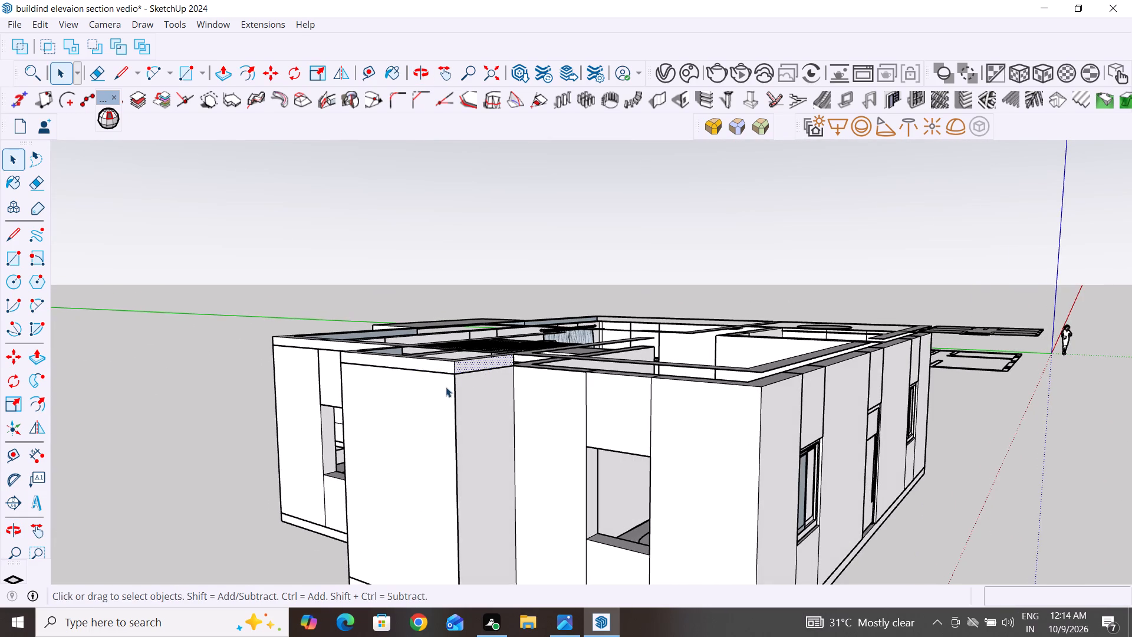
pyautogui.click(446, 366)
pyautogui.press('Delete')
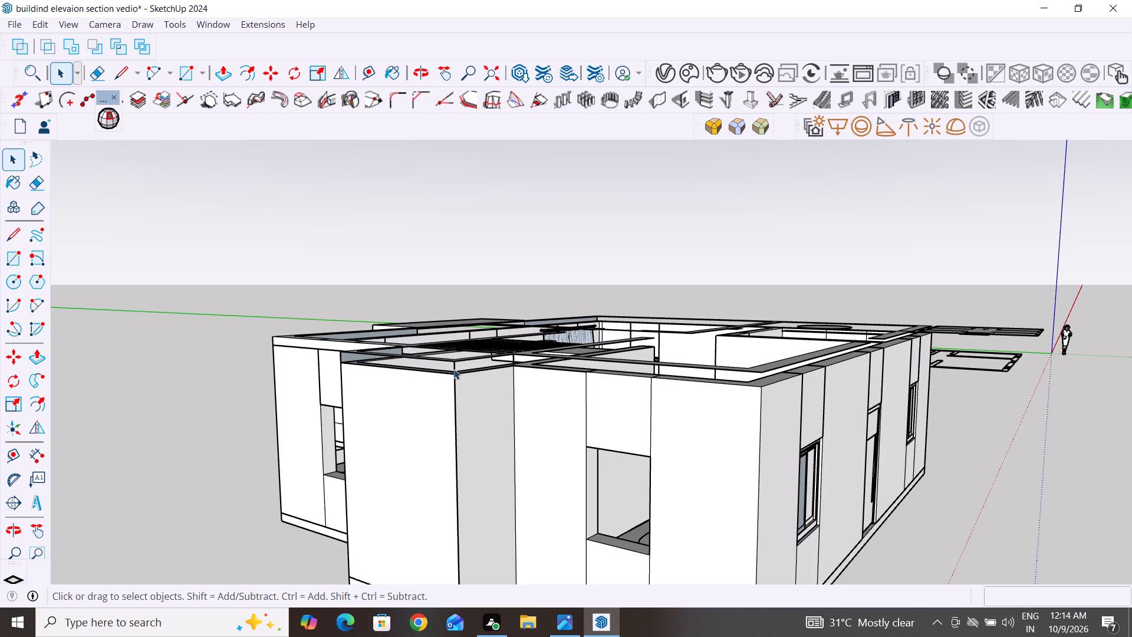
pyautogui.click(454, 369)
pyautogui.press('Delete')
# Delete the rim face on the far side of the stairwell projection and its leftover corner edge.
pyautogui.click(344, 360)
pyautogui.scroll(3, 344, 356)
pyautogui.press('Delete')
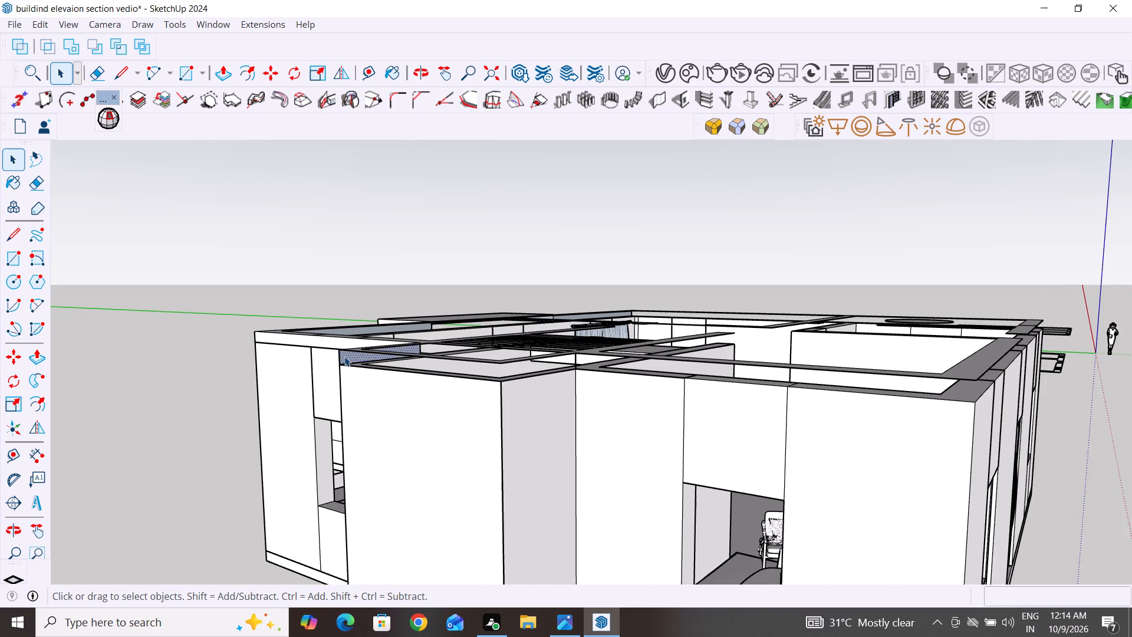
pyautogui.scroll(3, 344, 356)
pyautogui.click(336, 356)
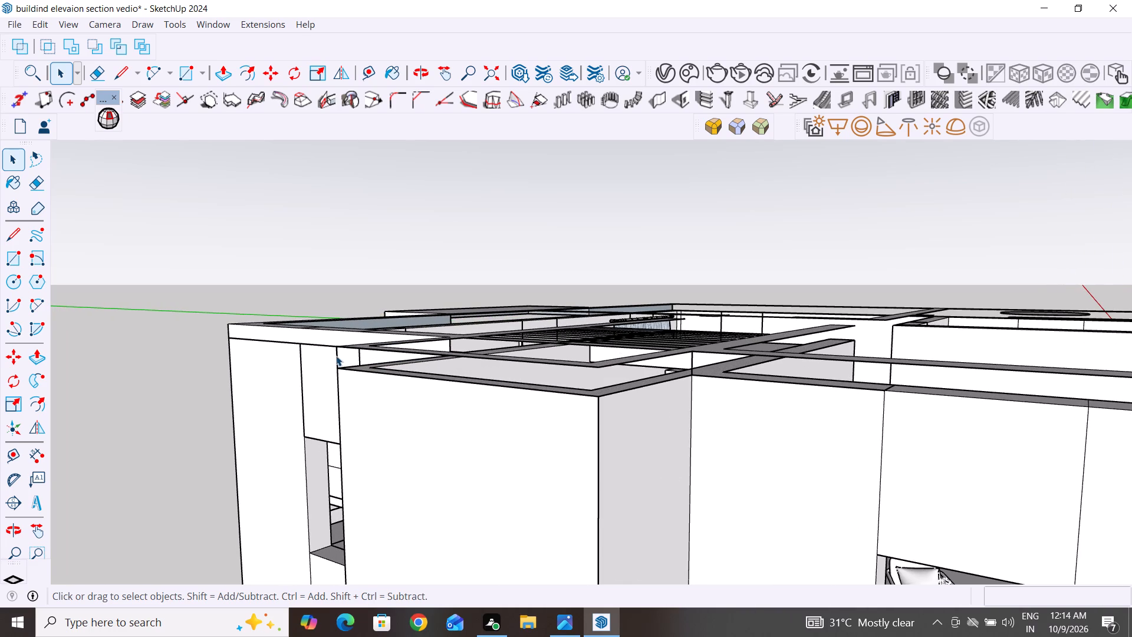
pyautogui.press('Delete')
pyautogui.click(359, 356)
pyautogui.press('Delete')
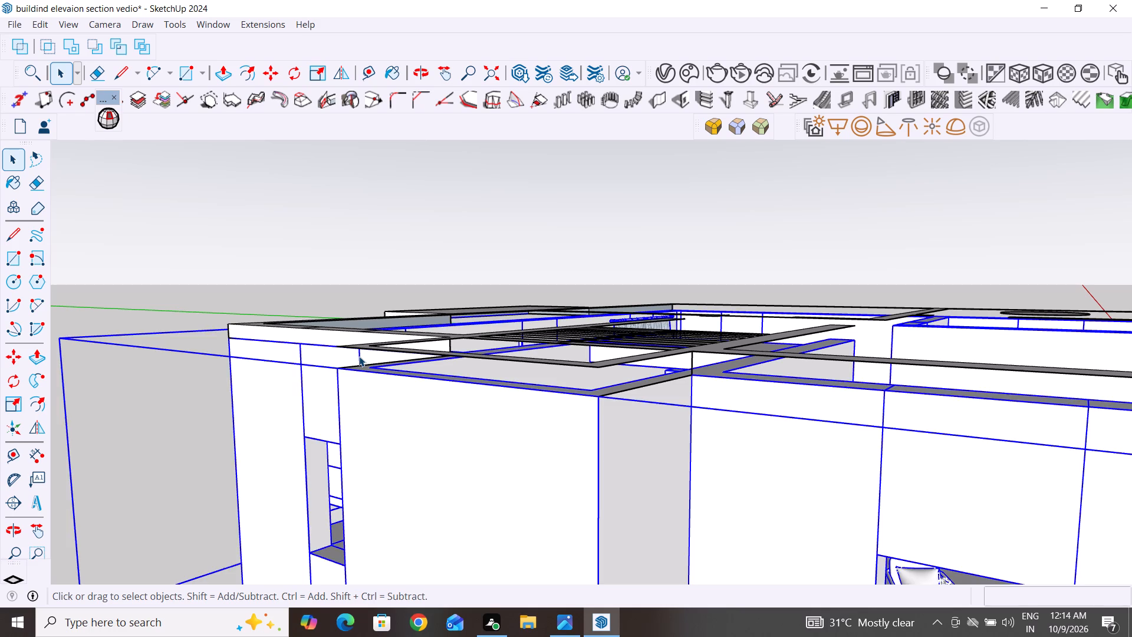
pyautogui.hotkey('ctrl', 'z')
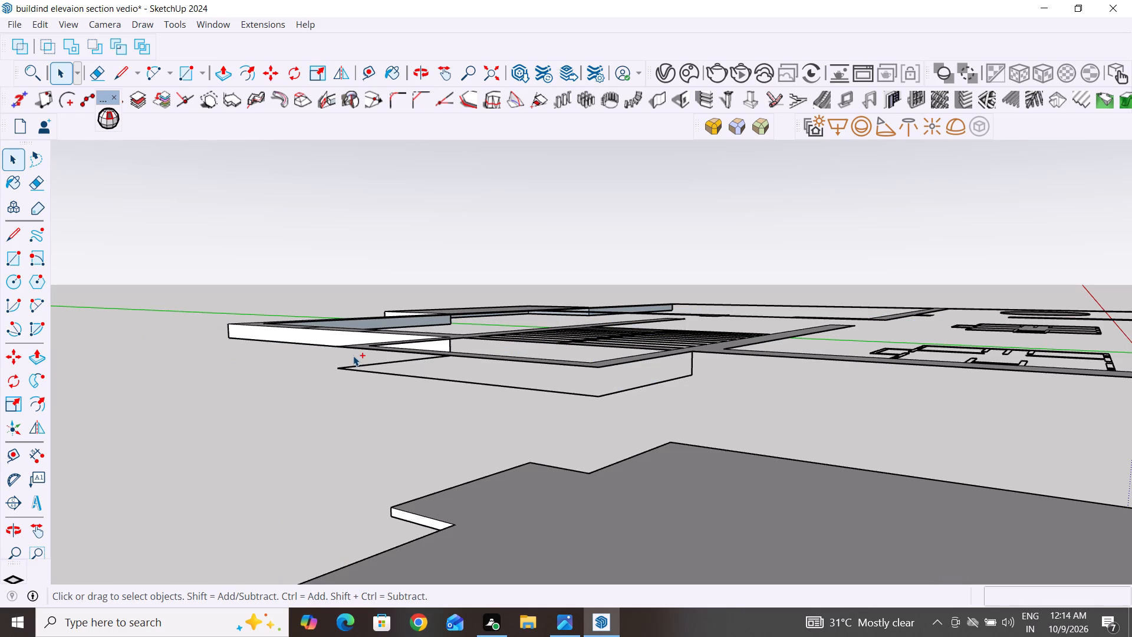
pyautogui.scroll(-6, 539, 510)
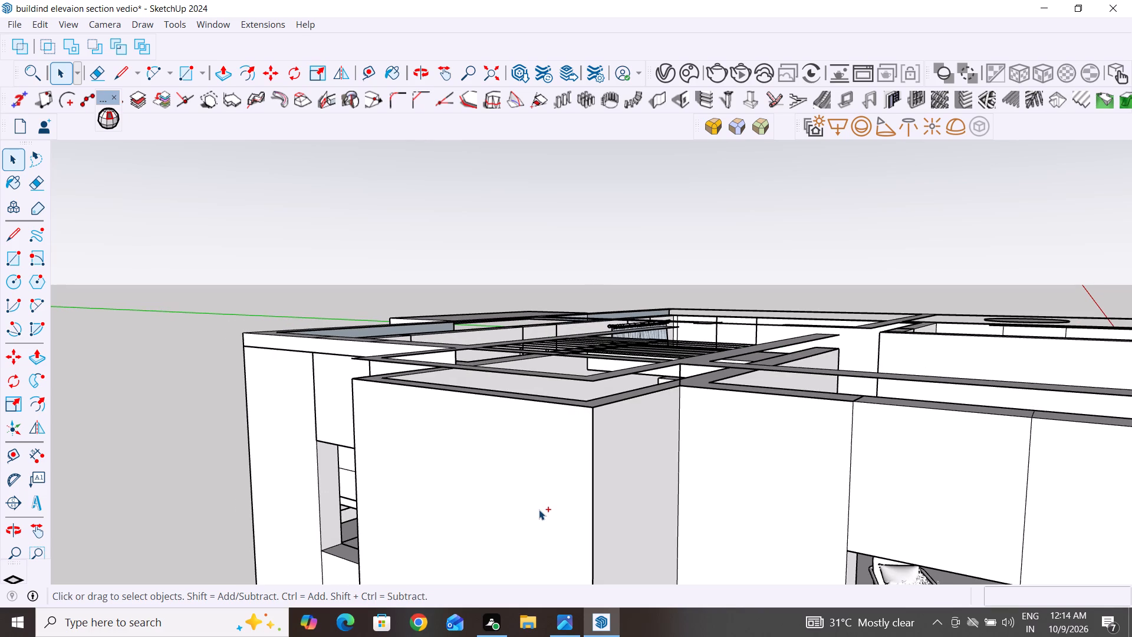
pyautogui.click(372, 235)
# Delete the loose slab's flat strip face that runs along the wall tops around the stairwell projection.
pyautogui.scroll(3, 562, 388)
pyautogui.moveTo(643, 347); pyautogui.dragTo(618, 237, button='middle')
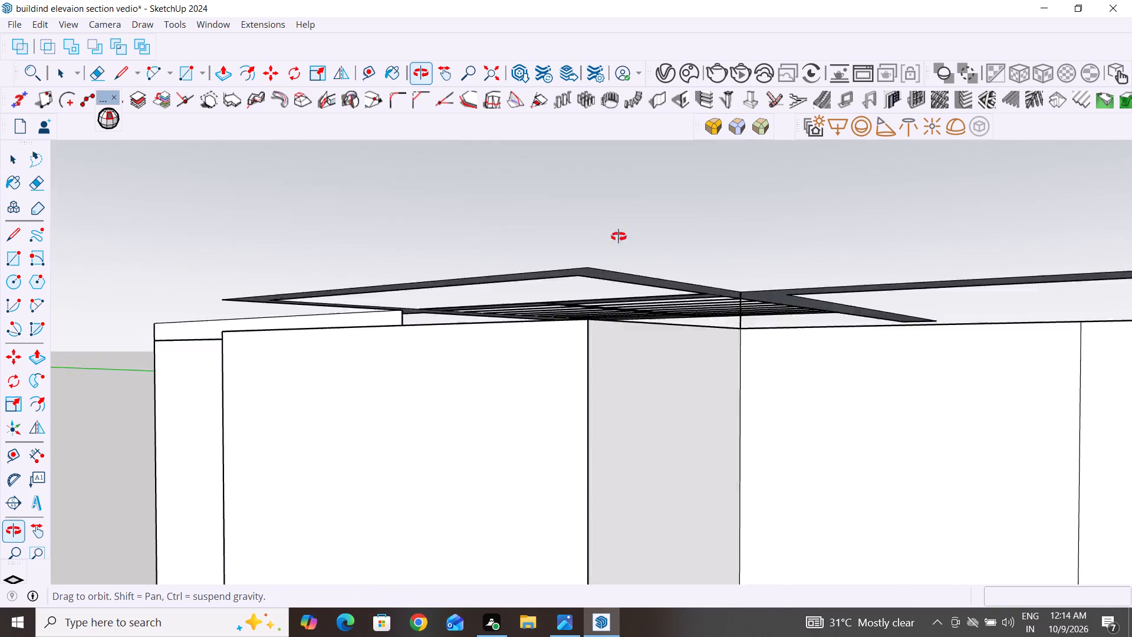
pyautogui.moveTo(618, 237); pyautogui.dragTo(624, 261, button='middle')
pyautogui.scroll(-5, 569, 467)
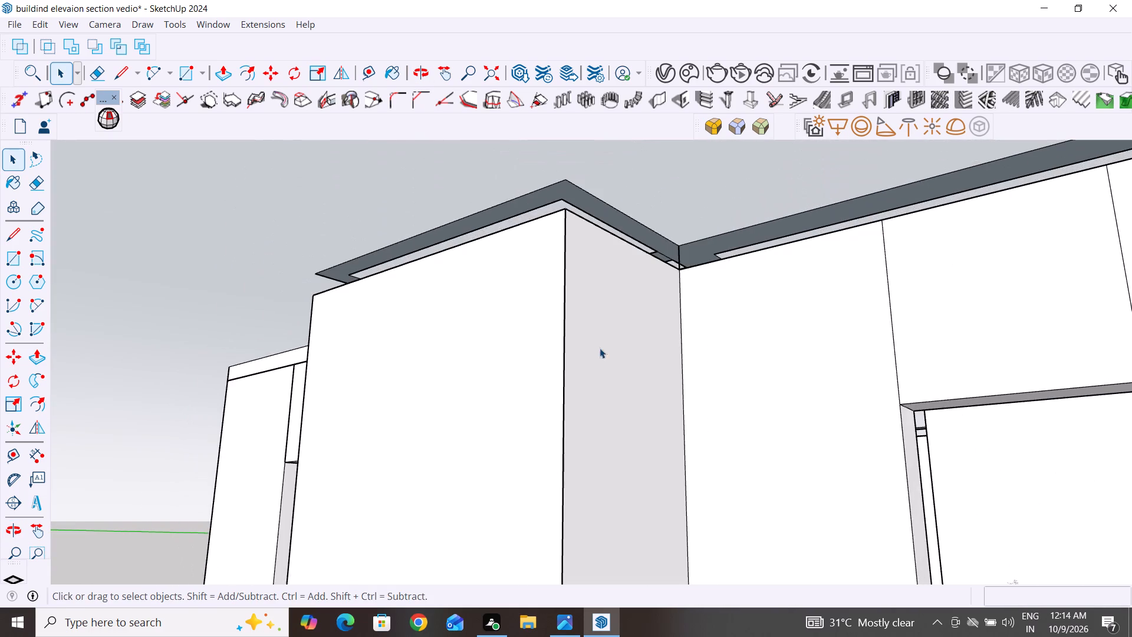
pyautogui.scroll(3, 617, 208)
pyautogui.scroll(-2, 617, 206)
pyautogui.click(607, 216)
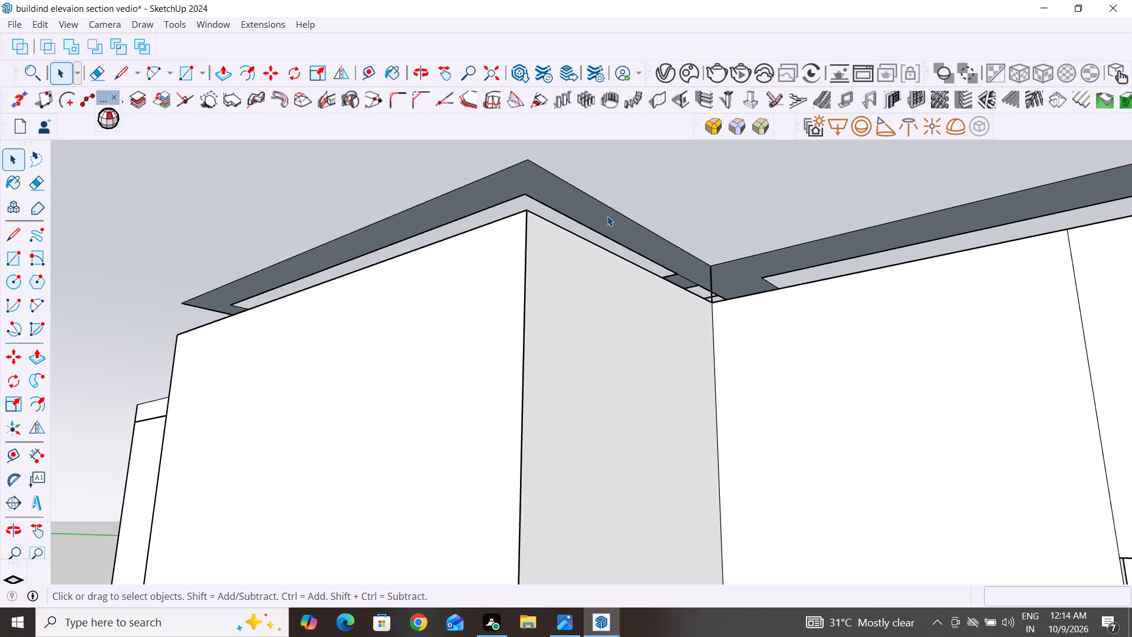
pyautogui.press('Delete')
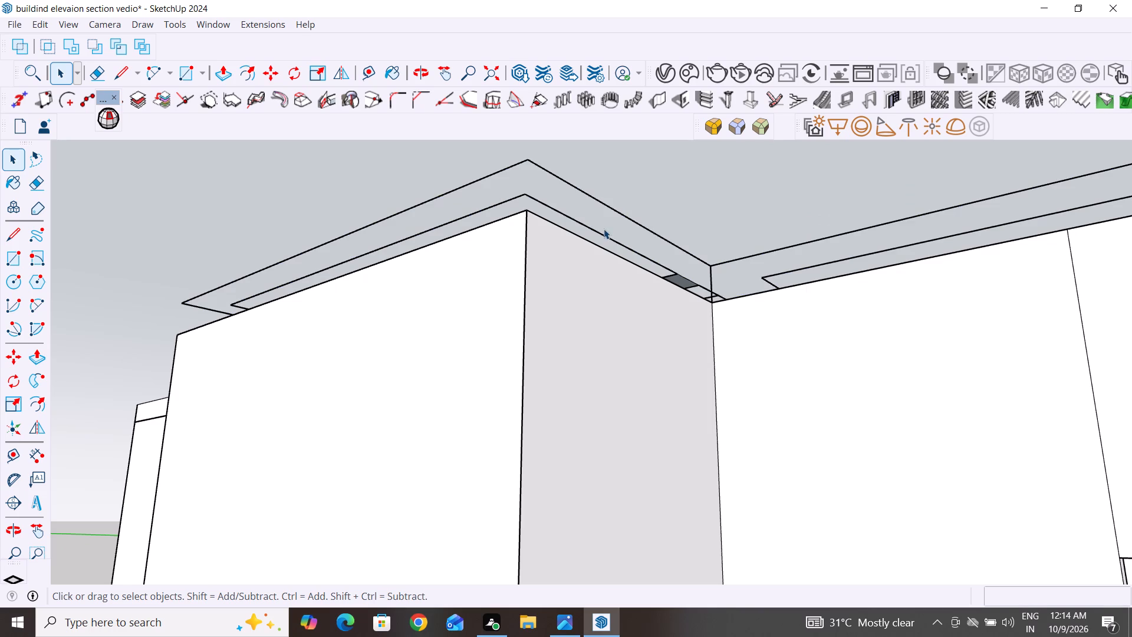
# Delete the loose slab edges along both sides of the stairwell projection's outer corner, plus the short vertical edge at its inner corner.
pyautogui.click(535, 199)
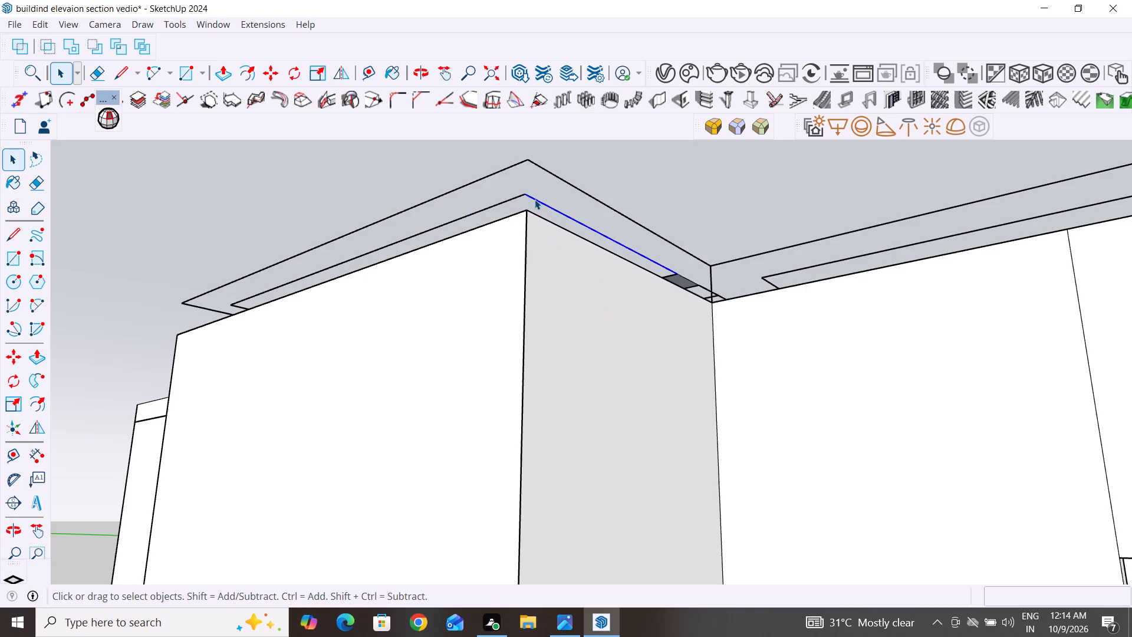
pyautogui.press('Delete')
pyautogui.click(513, 198)
pyautogui.press('Delete')
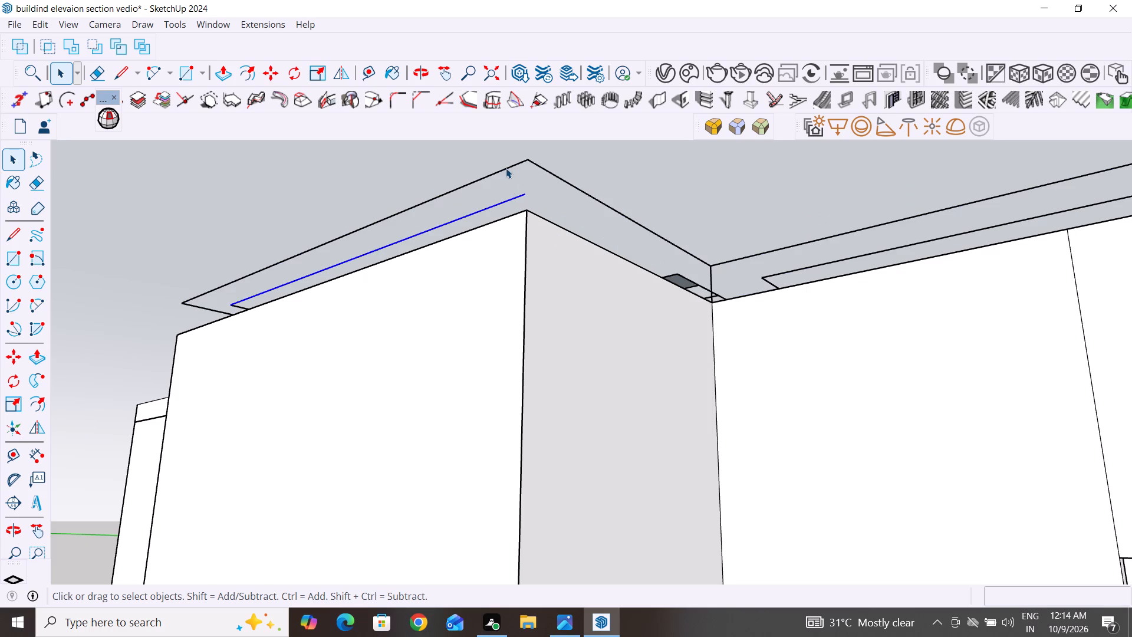
pyautogui.click(507, 168)
pyautogui.press('Delete')
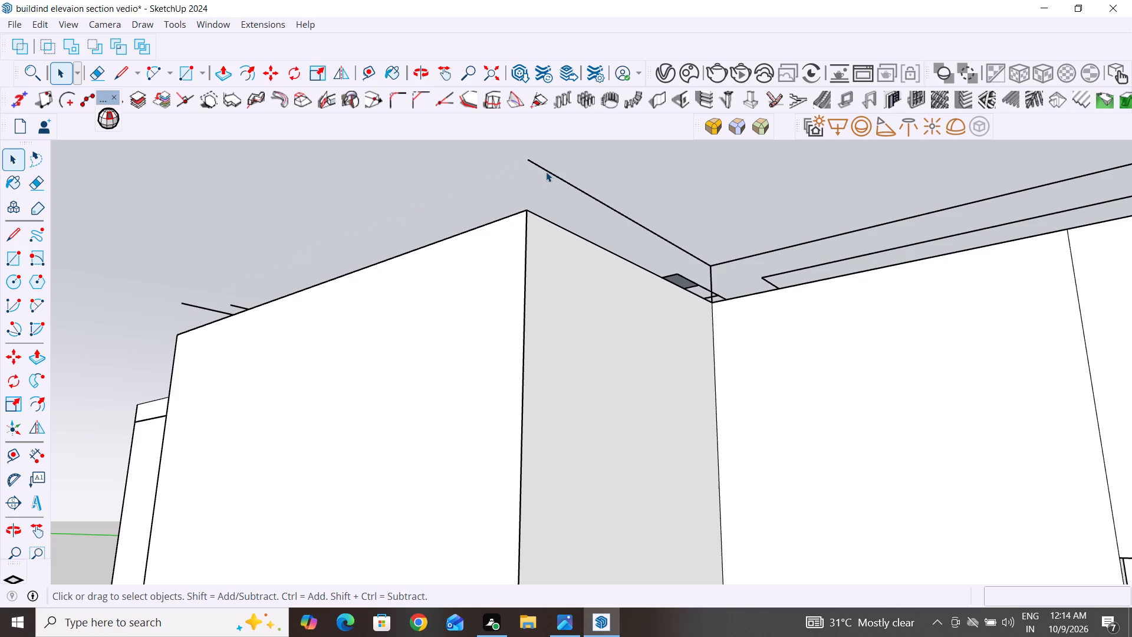
pyautogui.click(547, 172)
pyautogui.press('Delete')
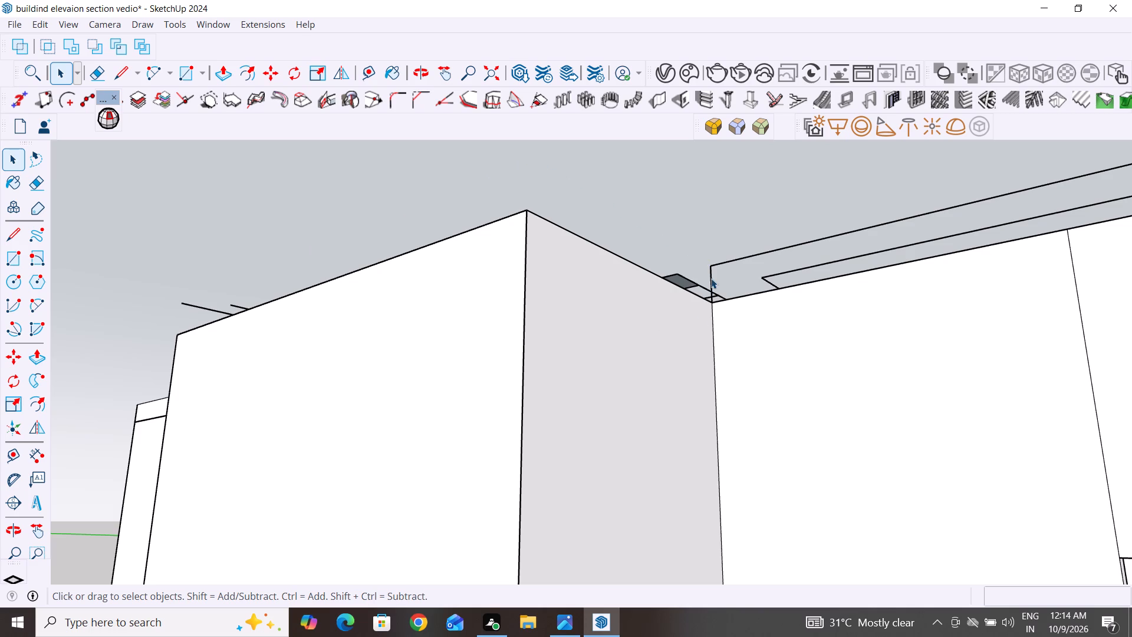
pyautogui.click(712, 277)
pyautogui.press('Delete')
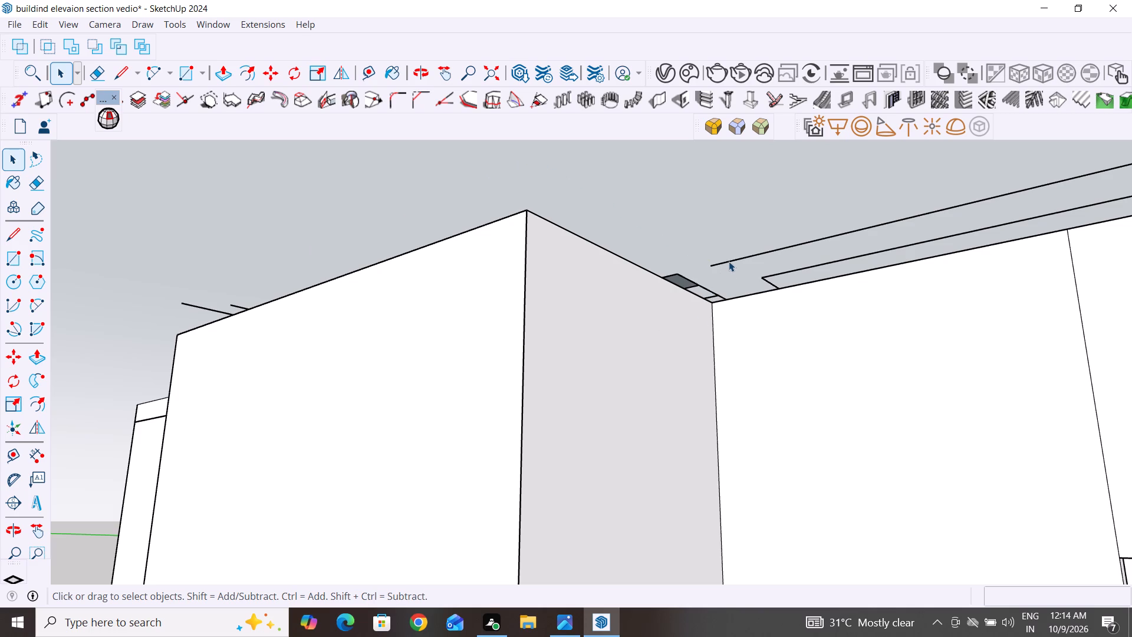
# Delete the two parallel slab edges and their short connecting edge above the wall adjoining the stairwell projection's inner corner.
pyautogui.click(729, 261)
pyautogui.press('Delete')
pyautogui.click(781, 274)
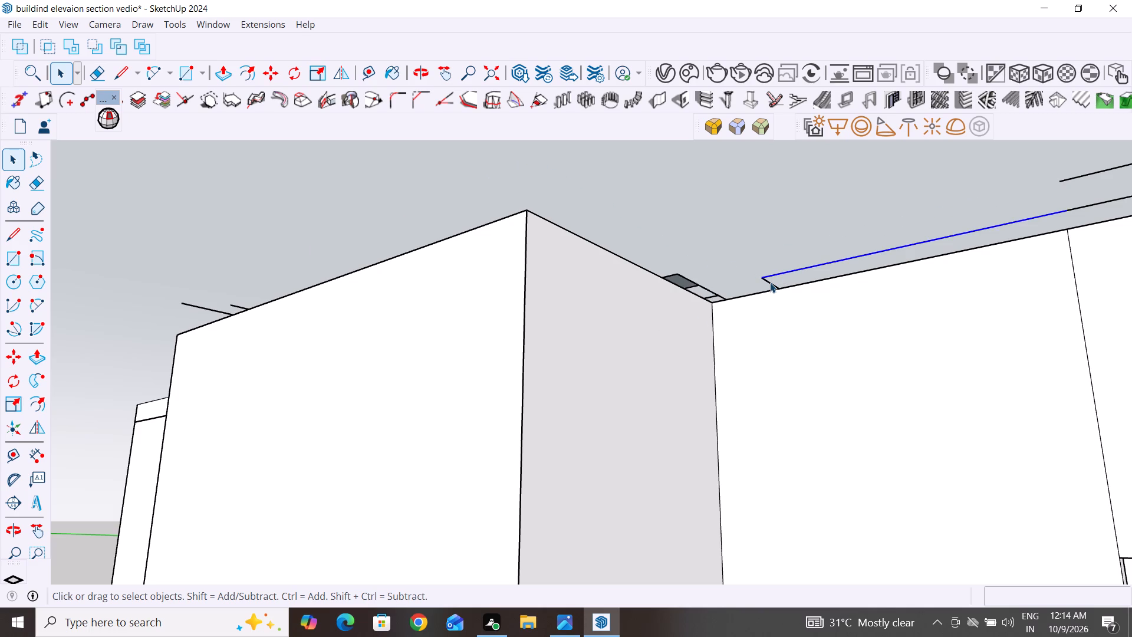
pyautogui.press('Delete')
pyautogui.click(770, 283)
pyautogui.press('Delete')
# Delete the cluster of closely spaced loose edges left from the old slab above the stairwell.
pyautogui.scroll(-1, 738, 364)
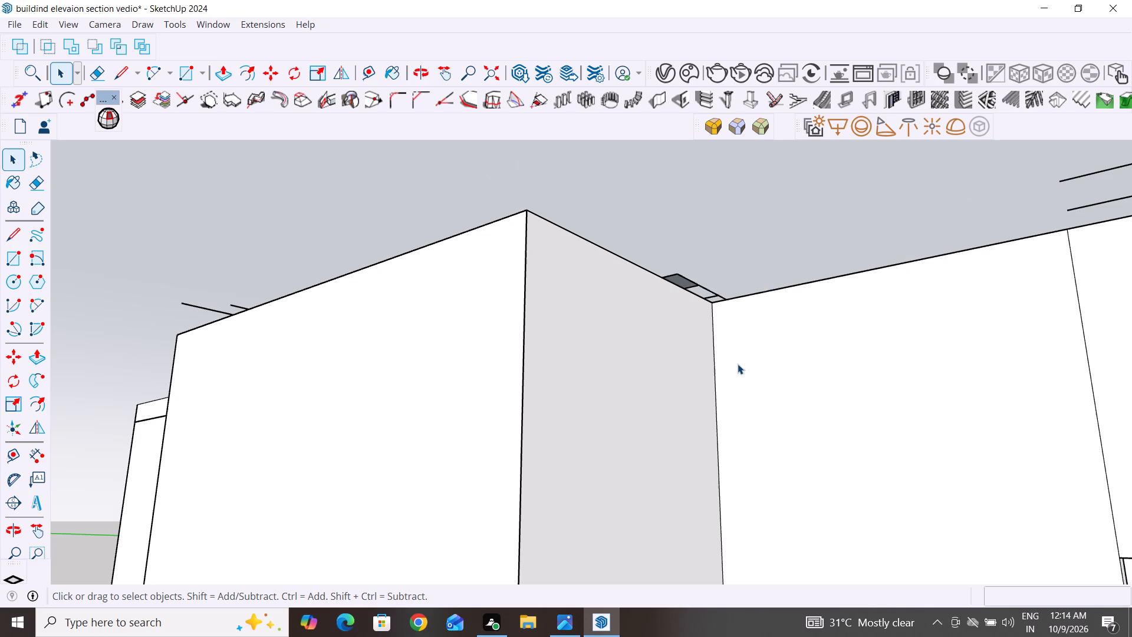
pyautogui.scroll(-4, 738, 364)
pyautogui.moveTo(769, 433); pyautogui.dragTo(772, 481, button='middle')
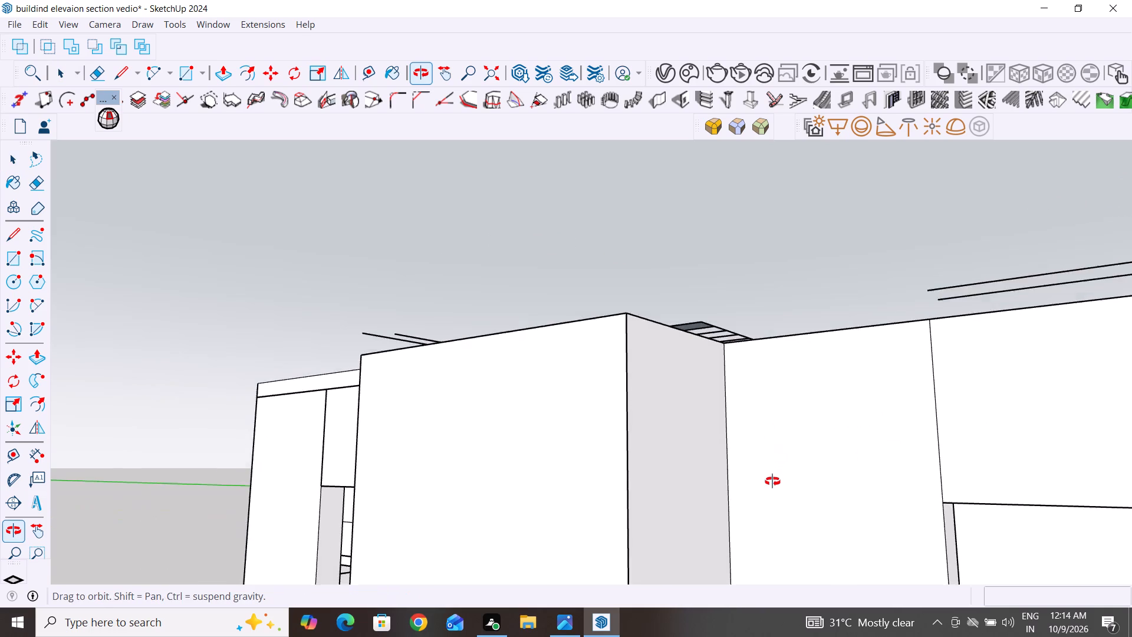
pyautogui.moveTo(772, 481); pyautogui.dragTo(745, 473, button='middle')
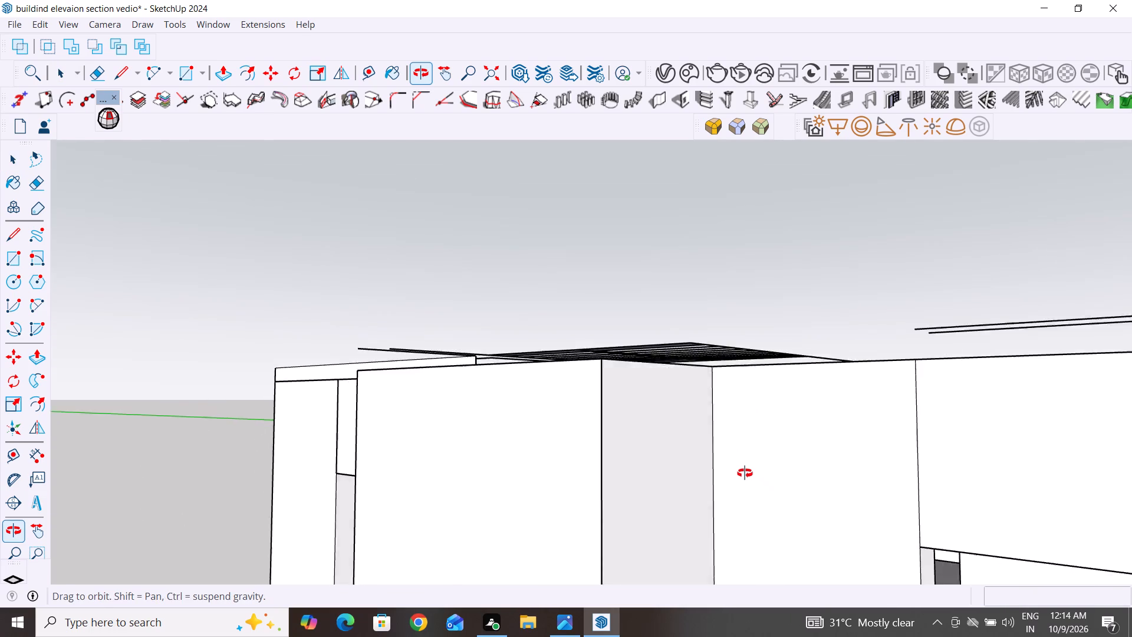
pyautogui.moveTo(745, 473); pyautogui.dragTo(696, 490, button='middle')
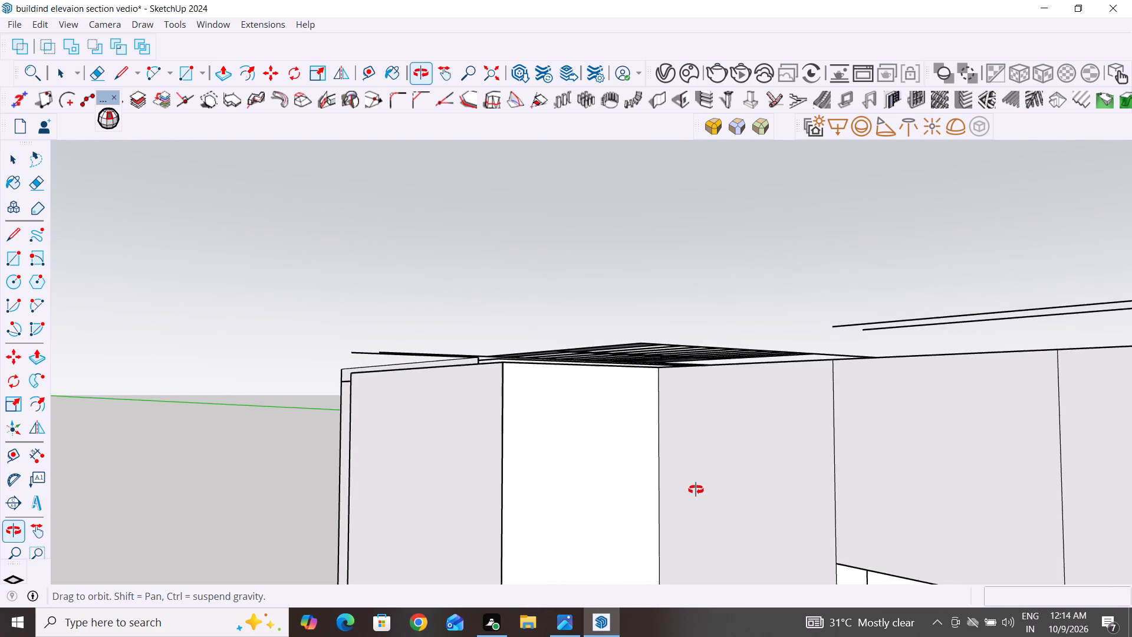
pyautogui.moveTo(696, 490); pyautogui.dragTo(697, 491, button='middle')
pyautogui.moveTo(803, 295); pyautogui.dragTo(755, 330)
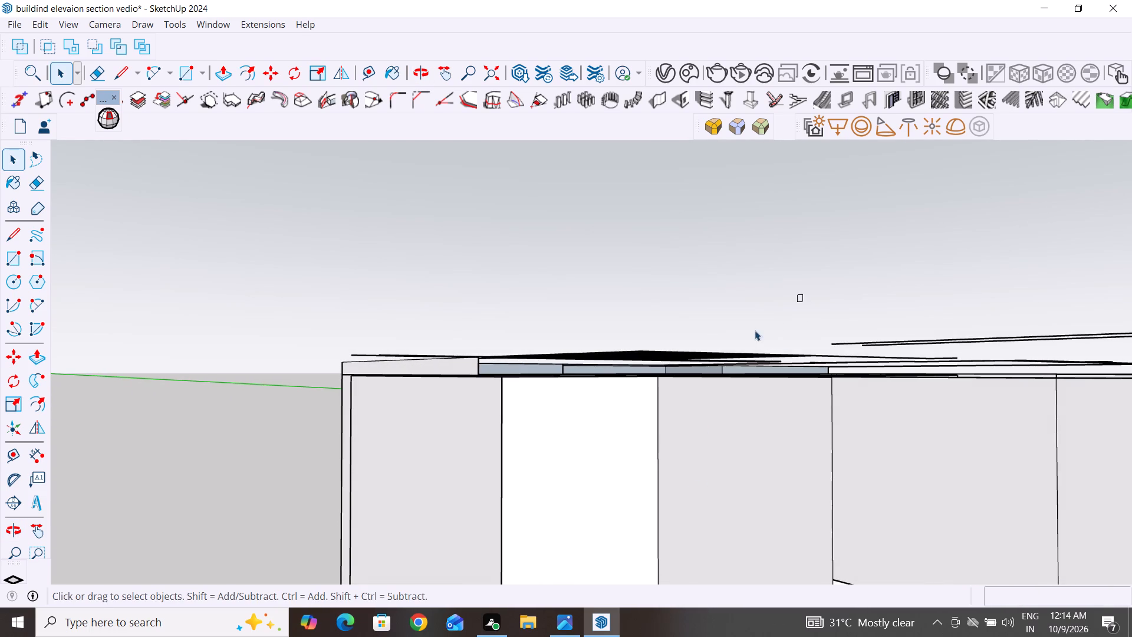
pyautogui.moveTo(755, 330); pyautogui.dragTo(645, 360)
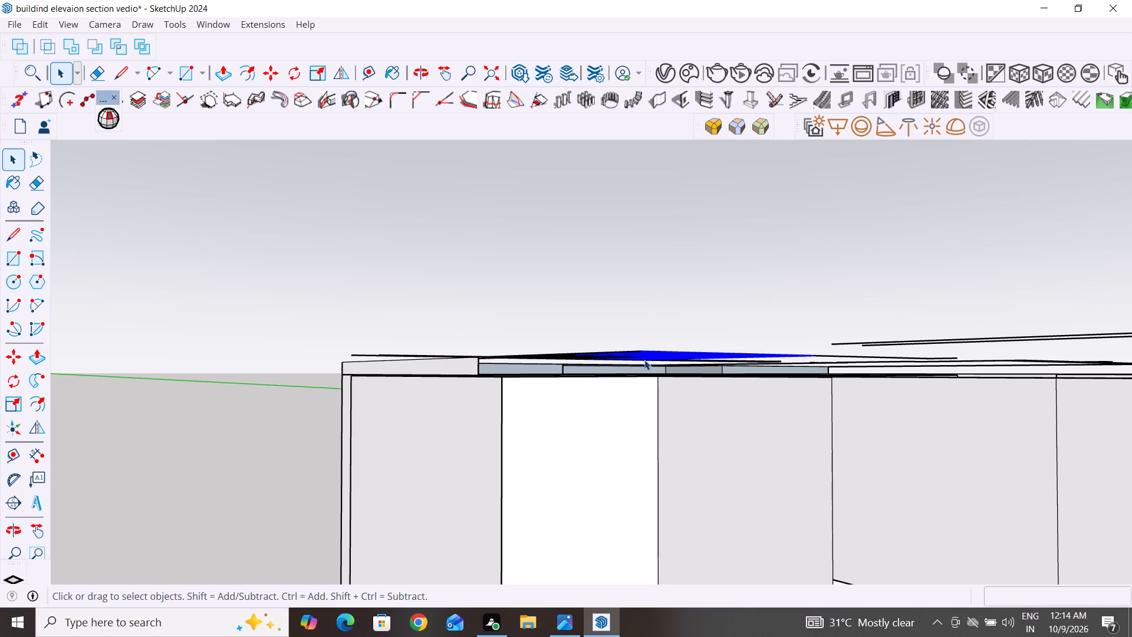
pyautogui.press('Delete')
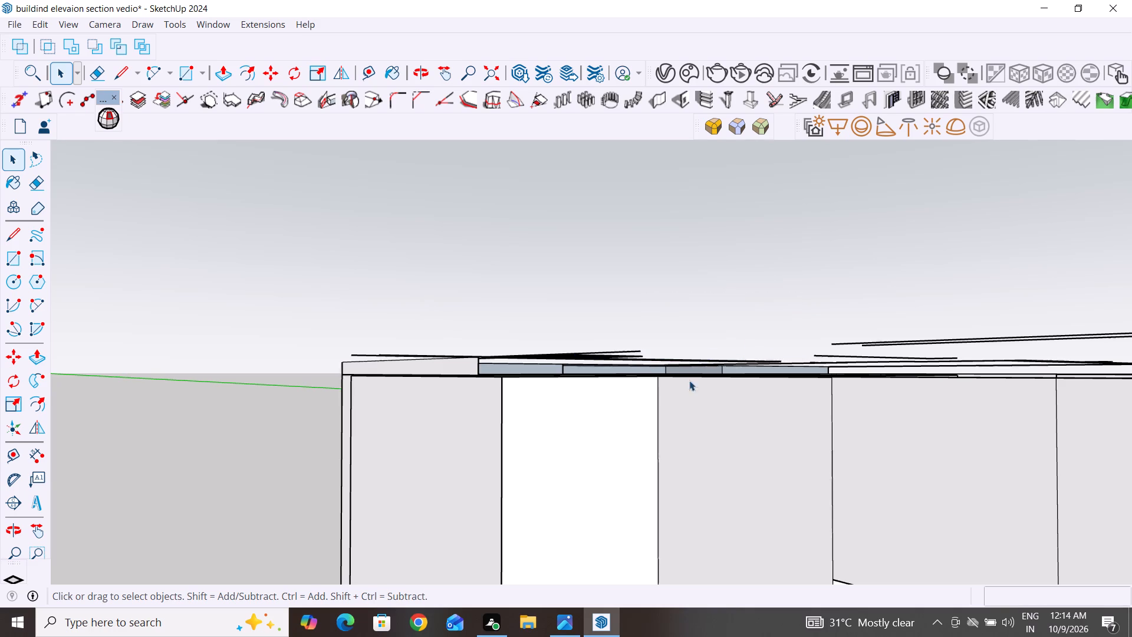
# Delete the old slab's outer rim face above the end wall at the neighbouring house corner, and the rim face behind it.
pyautogui.scroll(2, 668, 386)
pyautogui.moveTo(679, 395); pyautogui.dragTo(611, 422, button='middle')
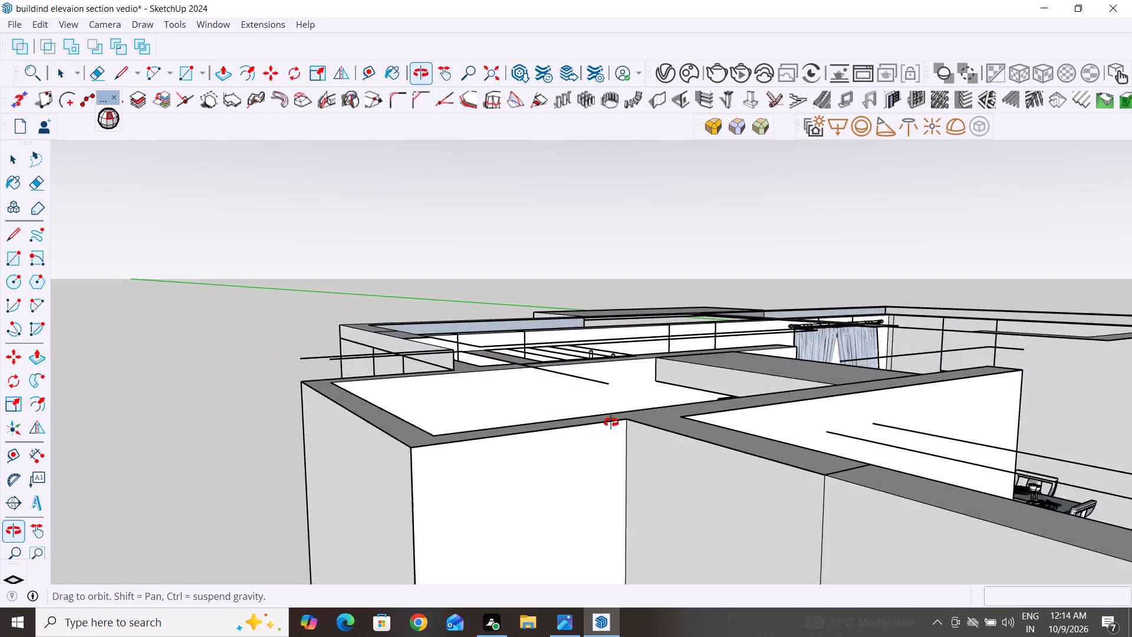
pyautogui.moveTo(611, 422); pyautogui.dragTo(607, 401, button='middle')
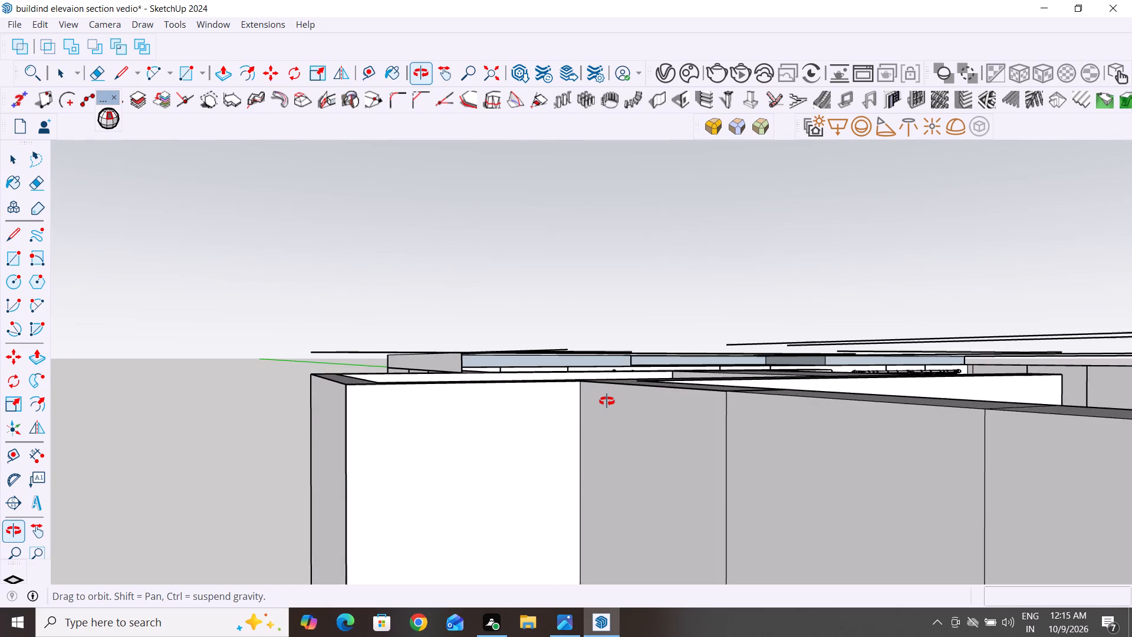
pyautogui.moveTo(607, 401); pyautogui.dragTo(691, 405, button='middle')
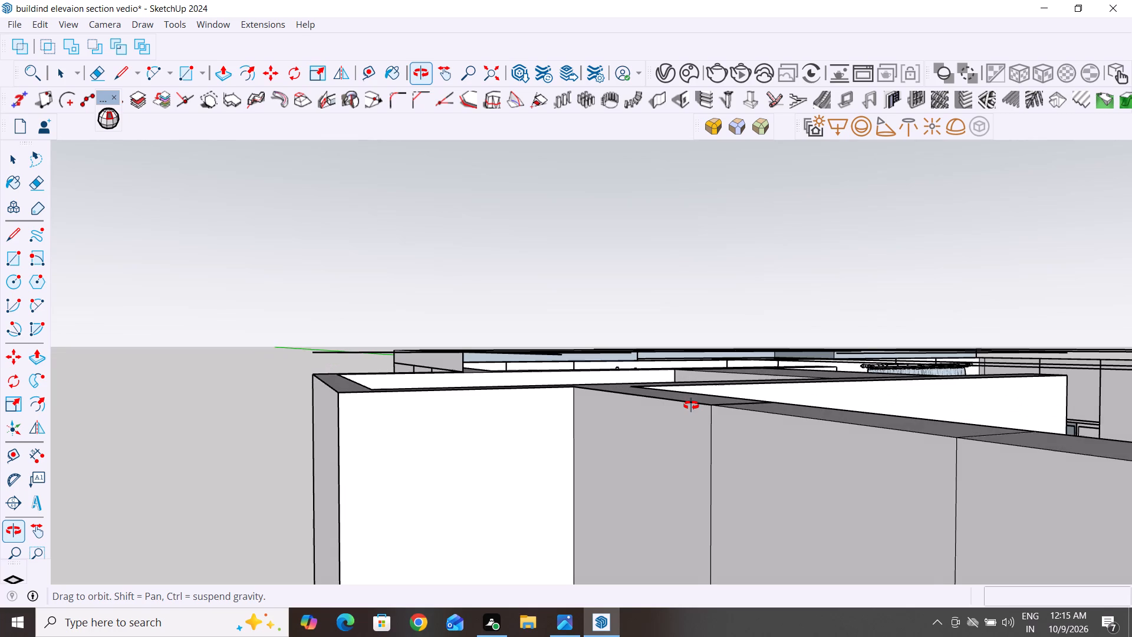
pyautogui.moveTo(691, 405); pyautogui.dragTo(739, 409, button='middle')
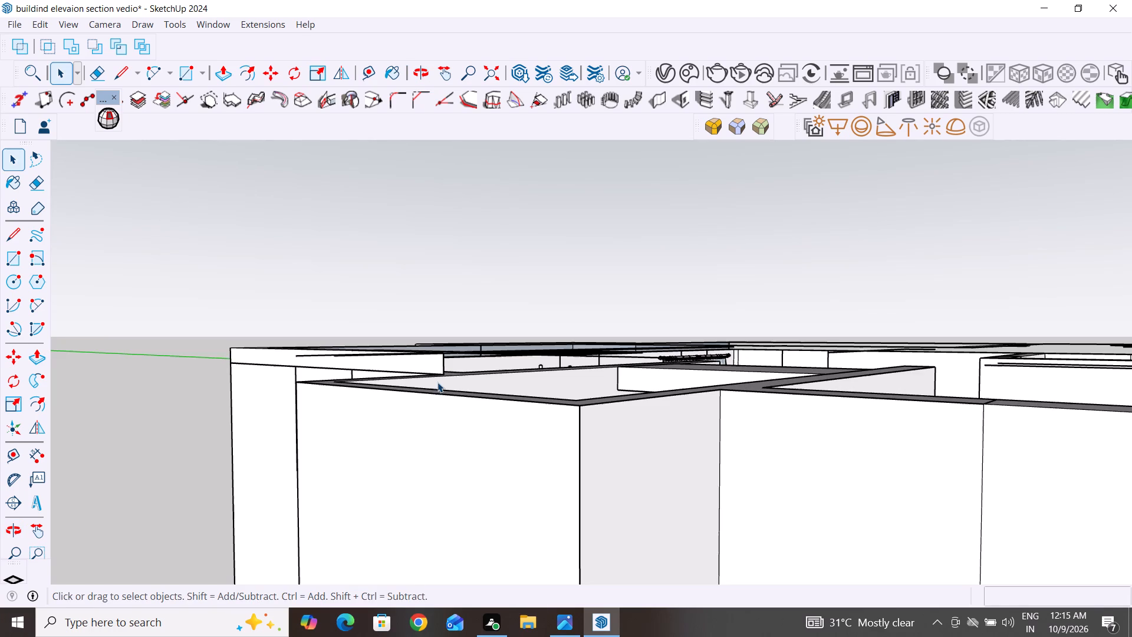
pyautogui.click(419, 363)
pyautogui.scroll(2, 208, 429)
pyautogui.scroll(-2, 355, 504)
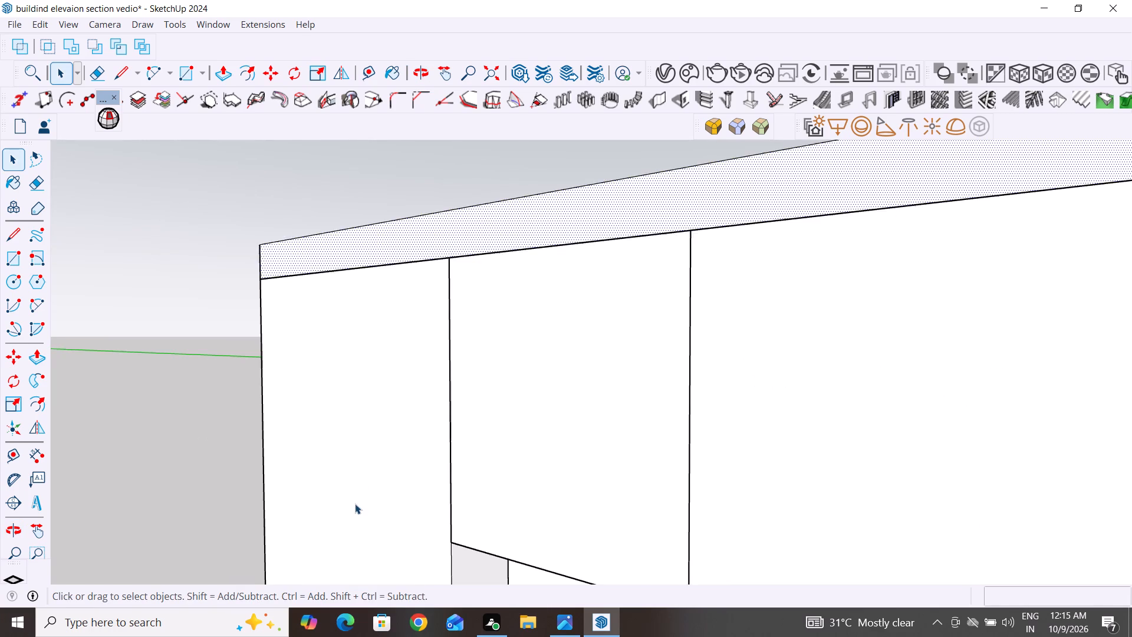
pyautogui.scroll(-1, 355, 504)
pyautogui.press('Delete')
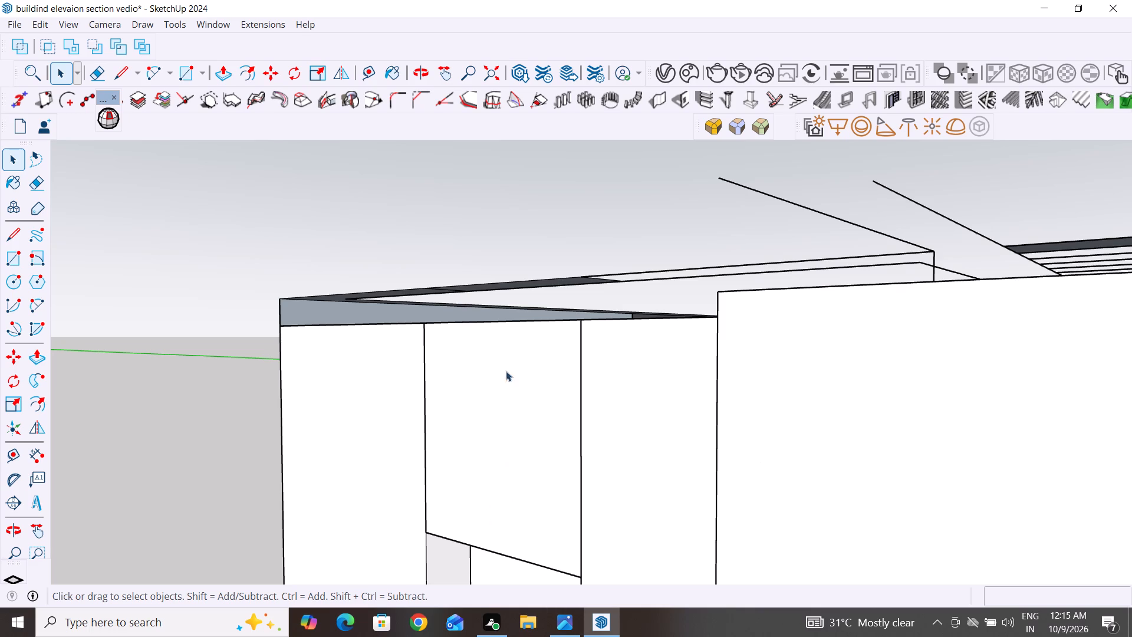
pyautogui.click(330, 314)
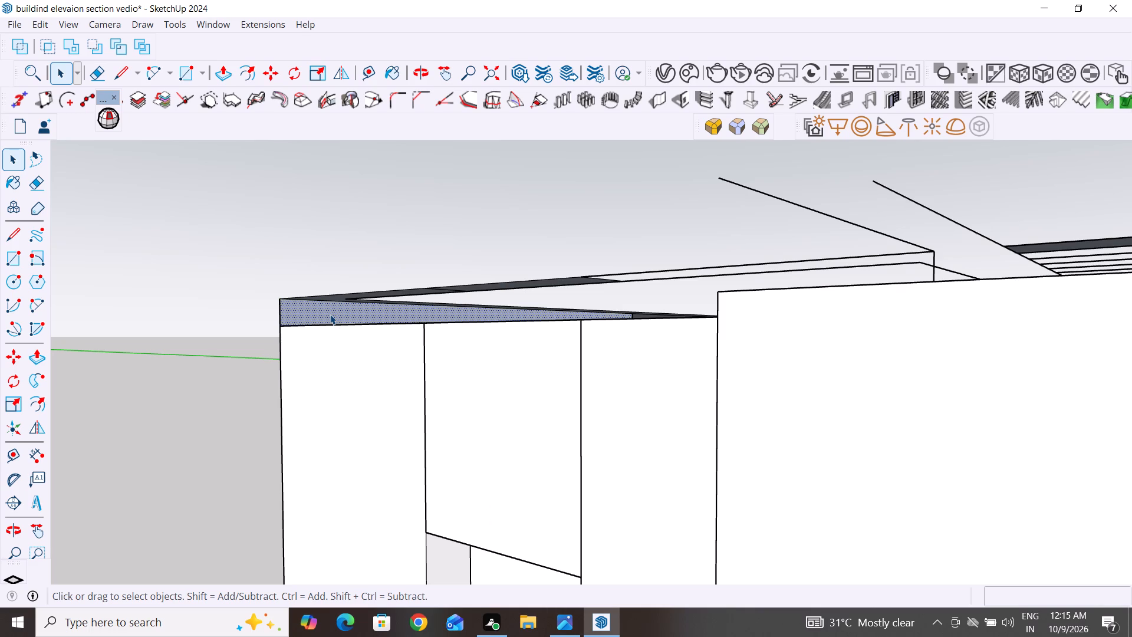
pyautogui.press('Delete')
# Delete the leftover slab edges meeting at that house corner, including the vertical corner edge and the flat strip's boundary edges.
pyautogui.click(357, 301)
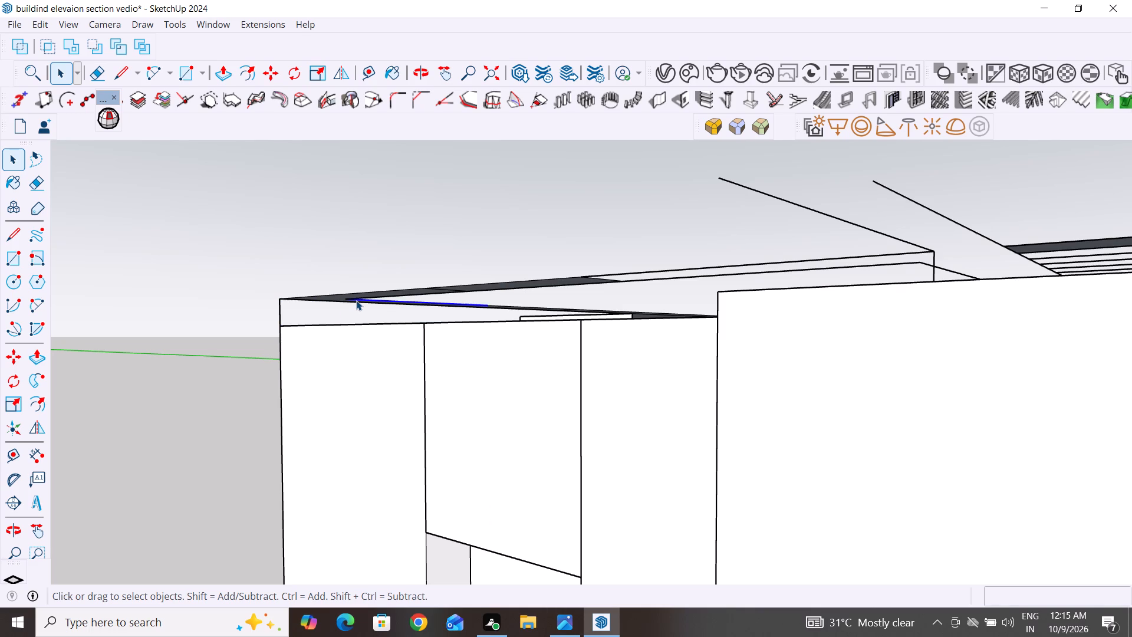
pyautogui.press('Delete')
pyautogui.click(343, 298)
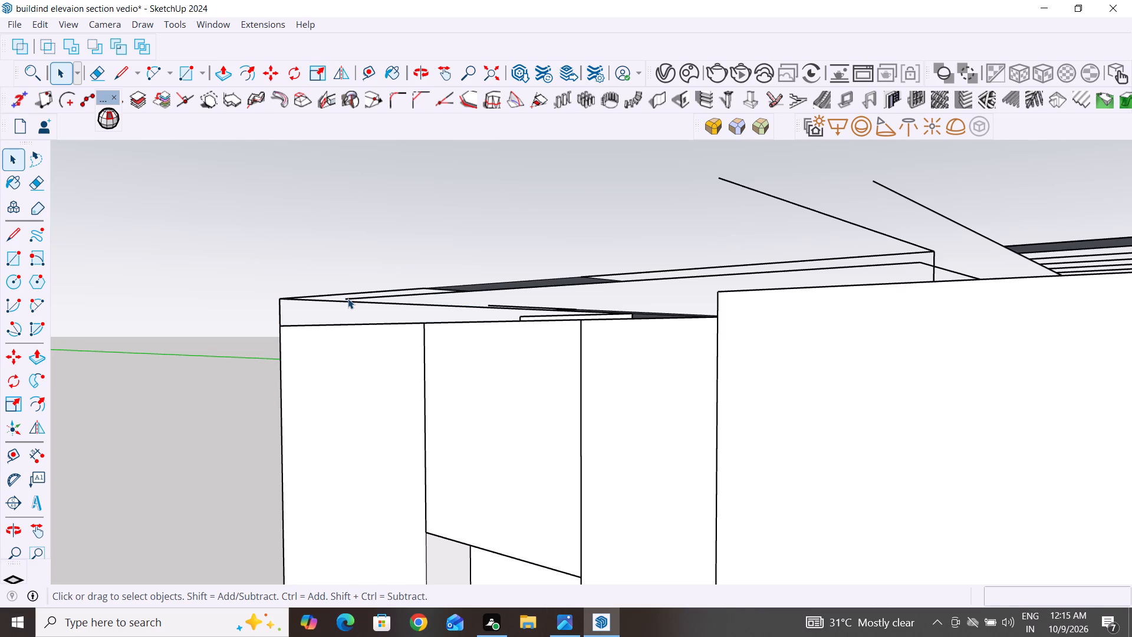
pyautogui.click(350, 298)
pyautogui.press('Delete')
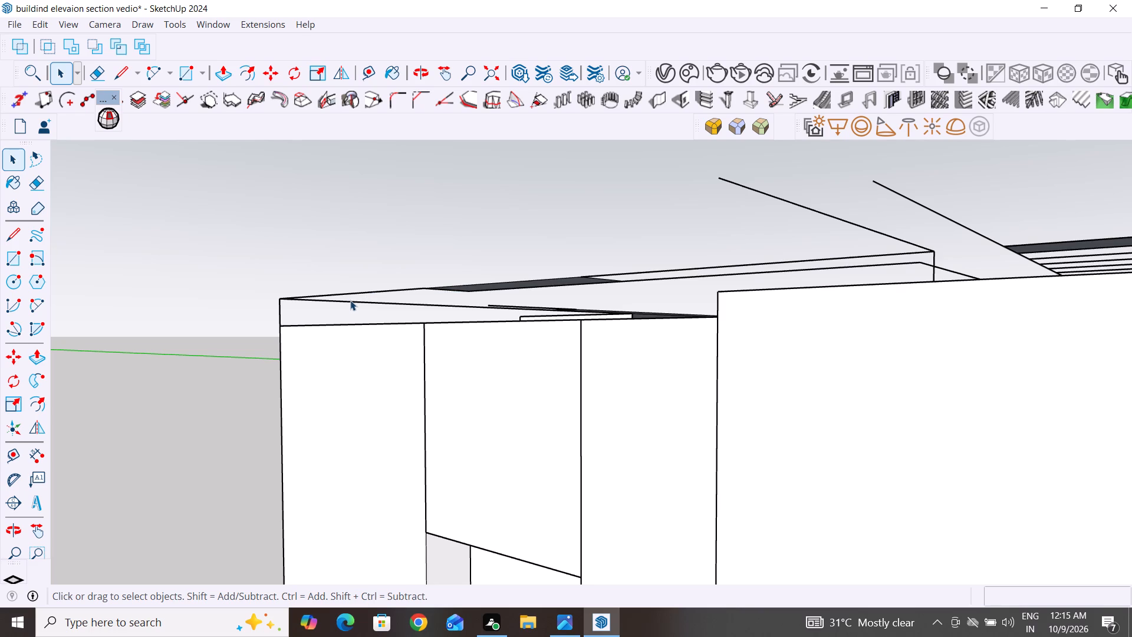
pyautogui.click(351, 302)
pyautogui.press('Delete')
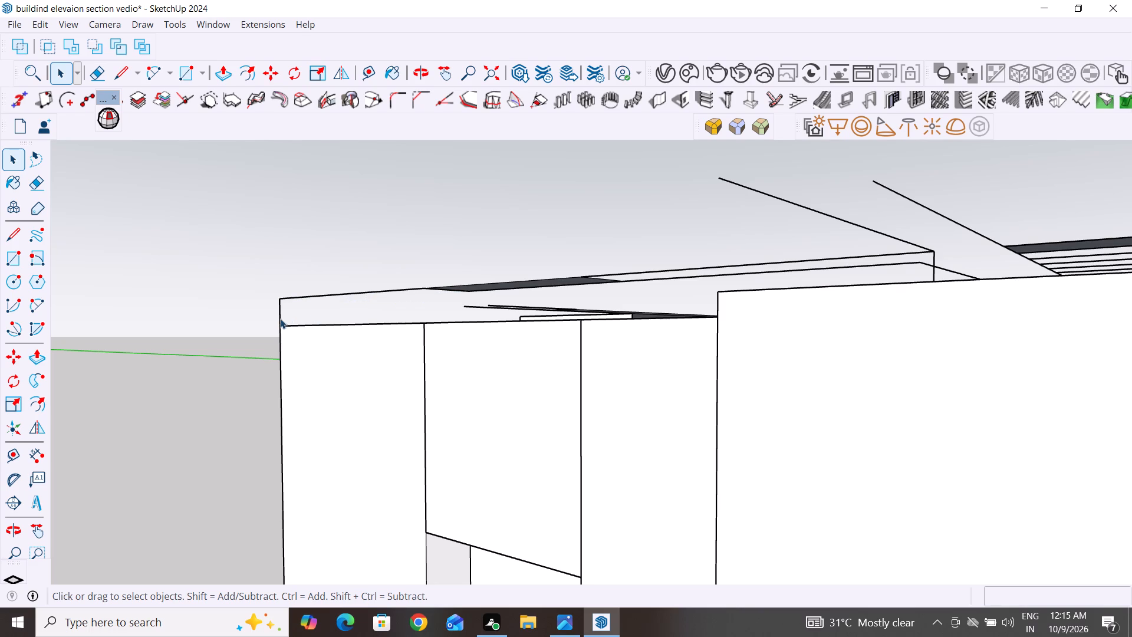
pyautogui.click(281, 318)
pyautogui.press('Delete')
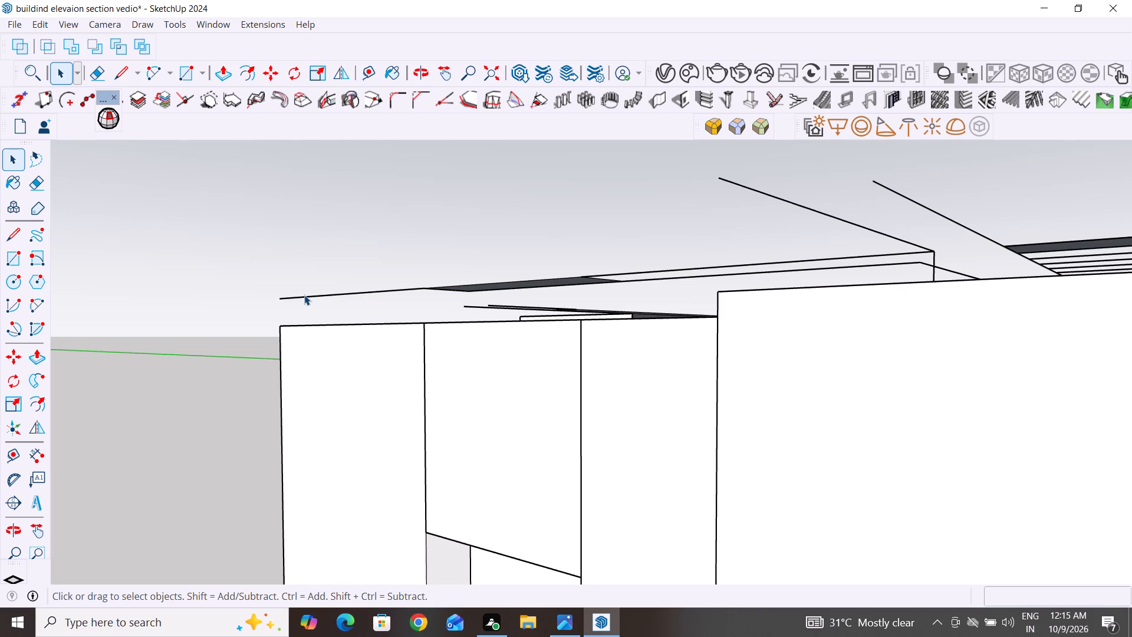
pyautogui.click(304, 295)
pyautogui.click(311, 296)
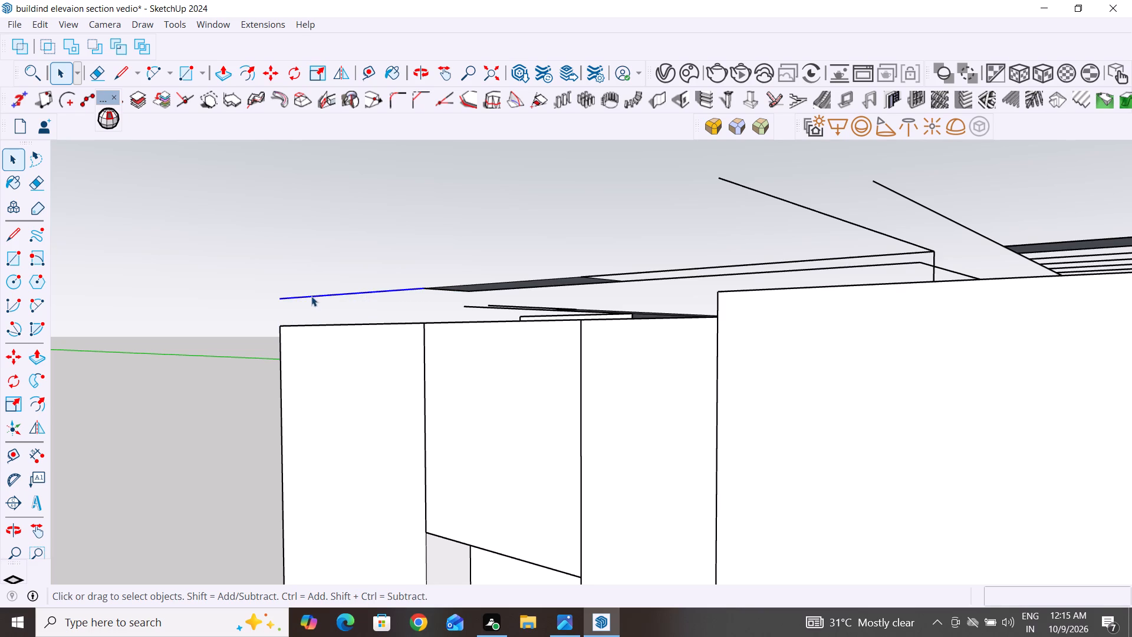
pyautogui.press('Delete')
# Delete the dark flat strip face of the old slab on the corner's side wall and the three loose edges around it.
pyautogui.click(467, 288)
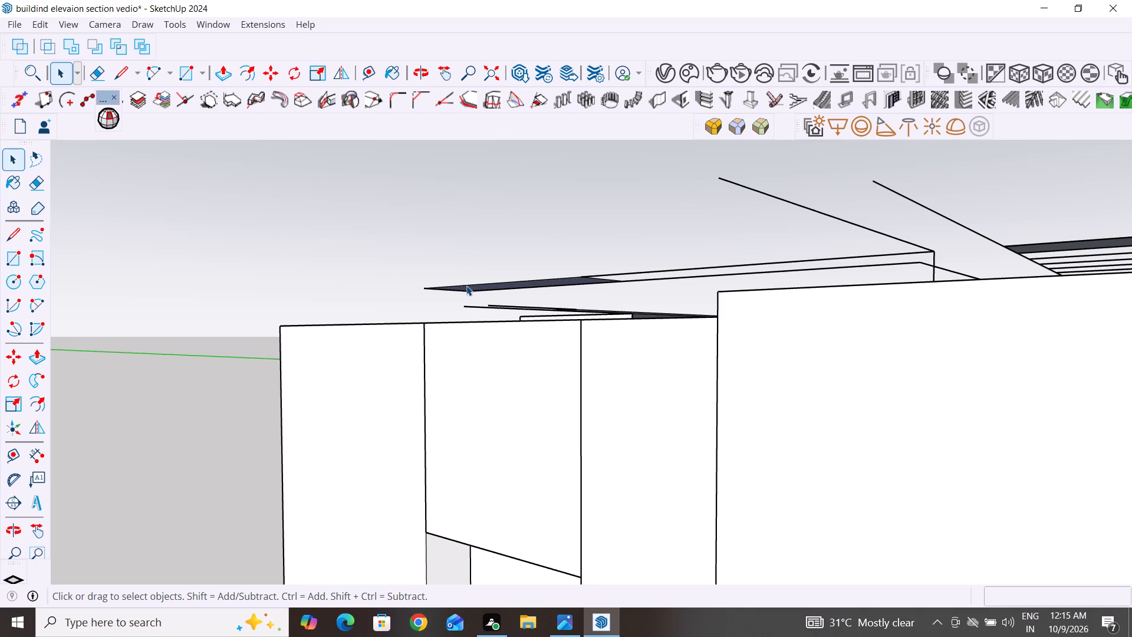
pyautogui.press('Delete')
pyautogui.click(450, 290)
pyautogui.press('Delete')
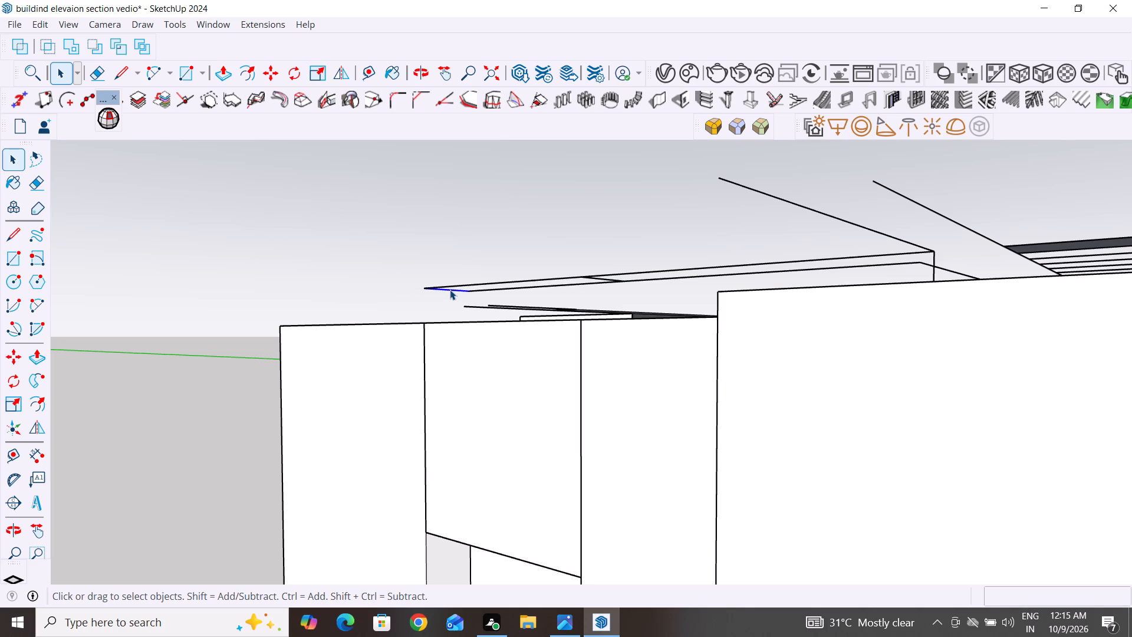
pyautogui.click(445, 285)
pyautogui.press('Delete')
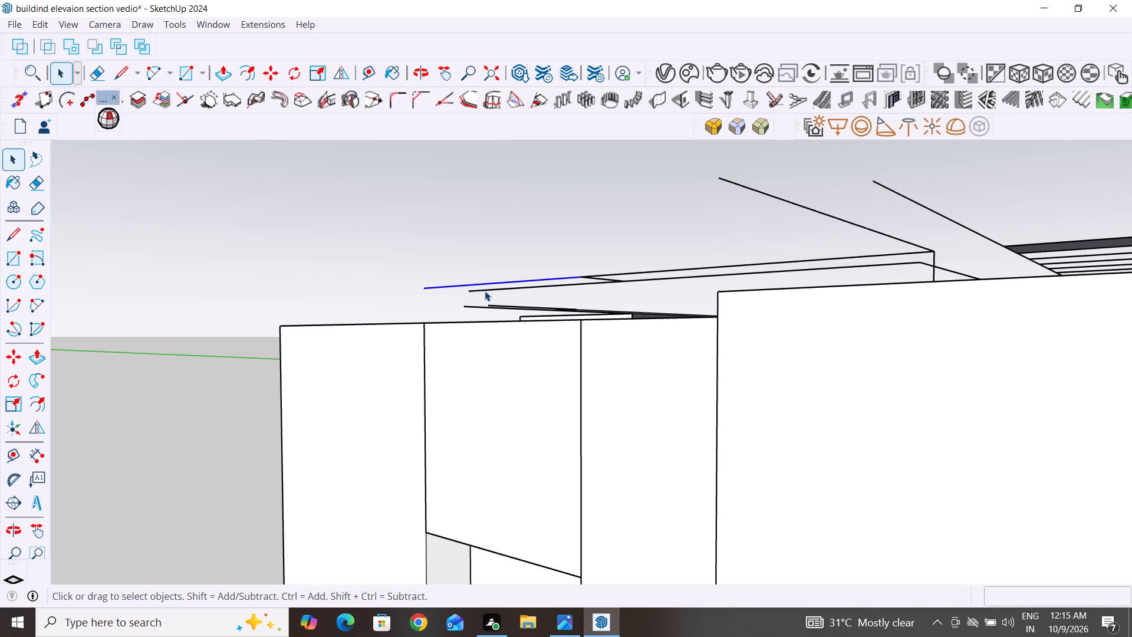
pyautogui.click(489, 291)
pyautogui.press('Delete')
# Delete the old slab's loose edges over the kitchen end wall: the short corner edge and the two long edges running along it.
pyautogui.scroll(-1, 617, 395)
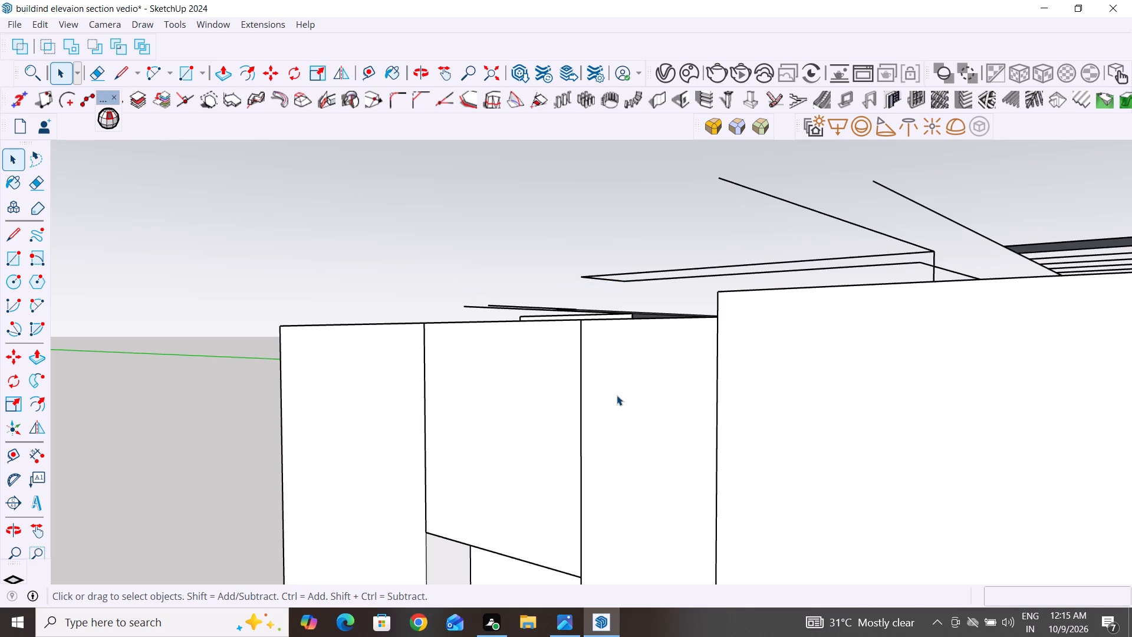
pyautogui.scroll(-2, 617, 395)
pyautogui.moveTo(607, 404); pyautogui.dragTo(625, 469, button='middle')
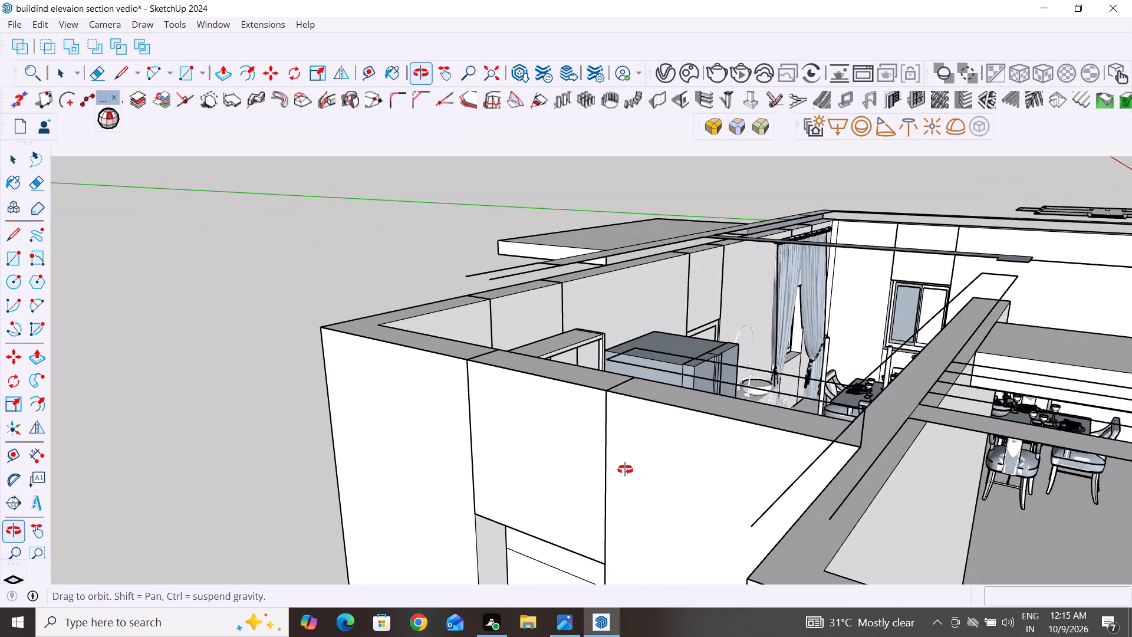
pyautogui.moveTo(625, 469); pyautogui.dragTo(611, 473, button='middle')
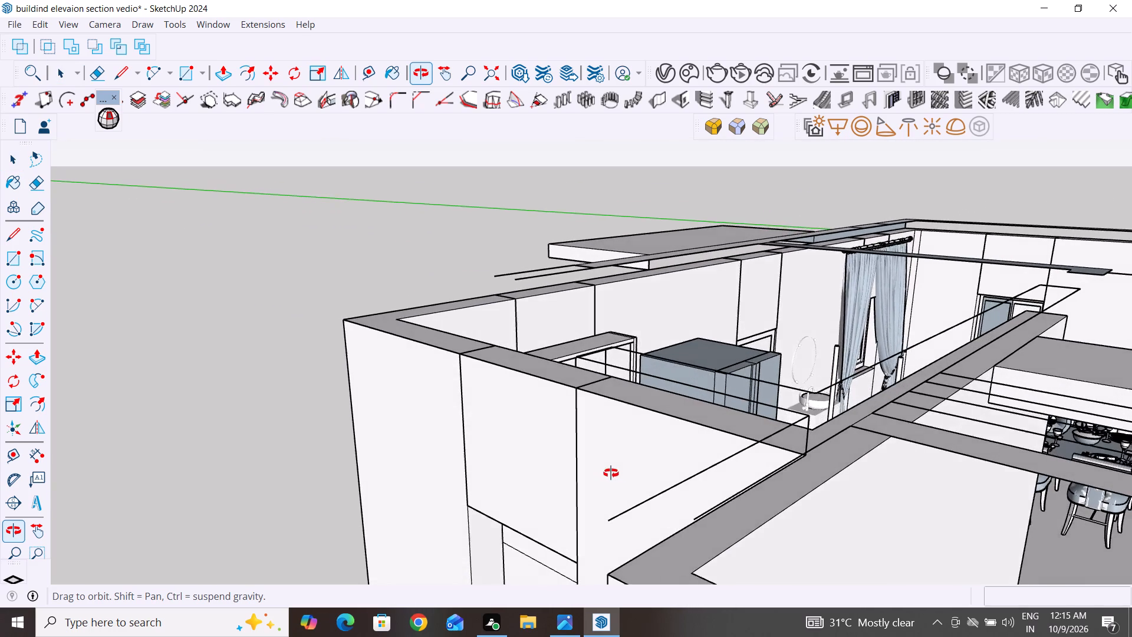
pyautogui.moveTo(611, 473); pyautogui.dragTo(768, 538, button='middle')
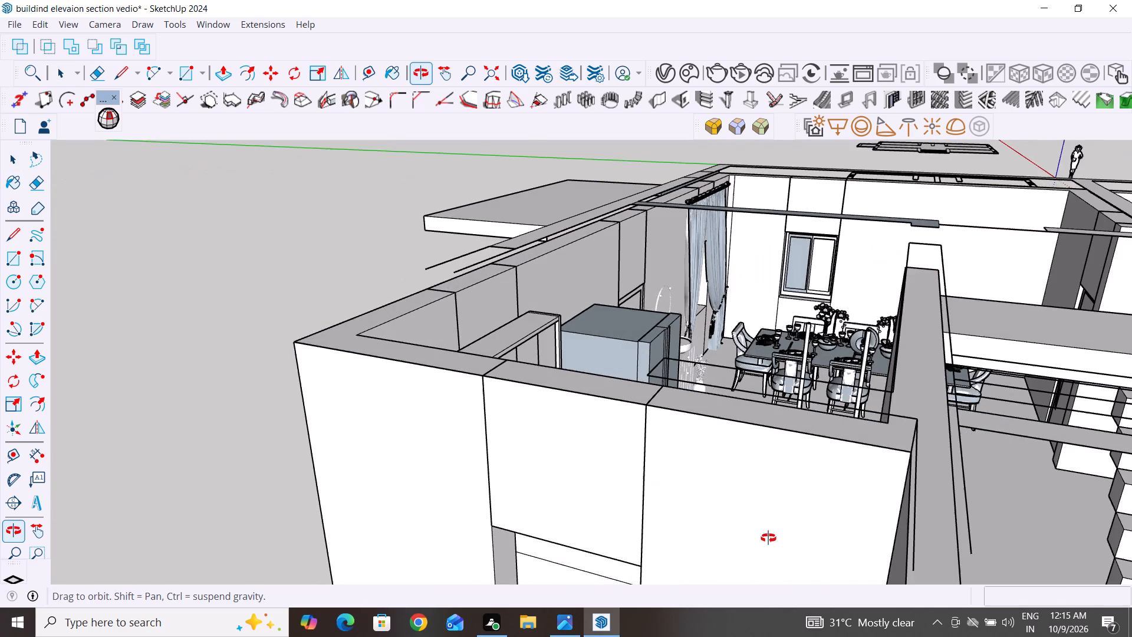
pyautogui.moveTo(768, 538); pyautogui.dragTo(787, 534, button='middle')
pyautogui.scroll(-2, 670, 522)
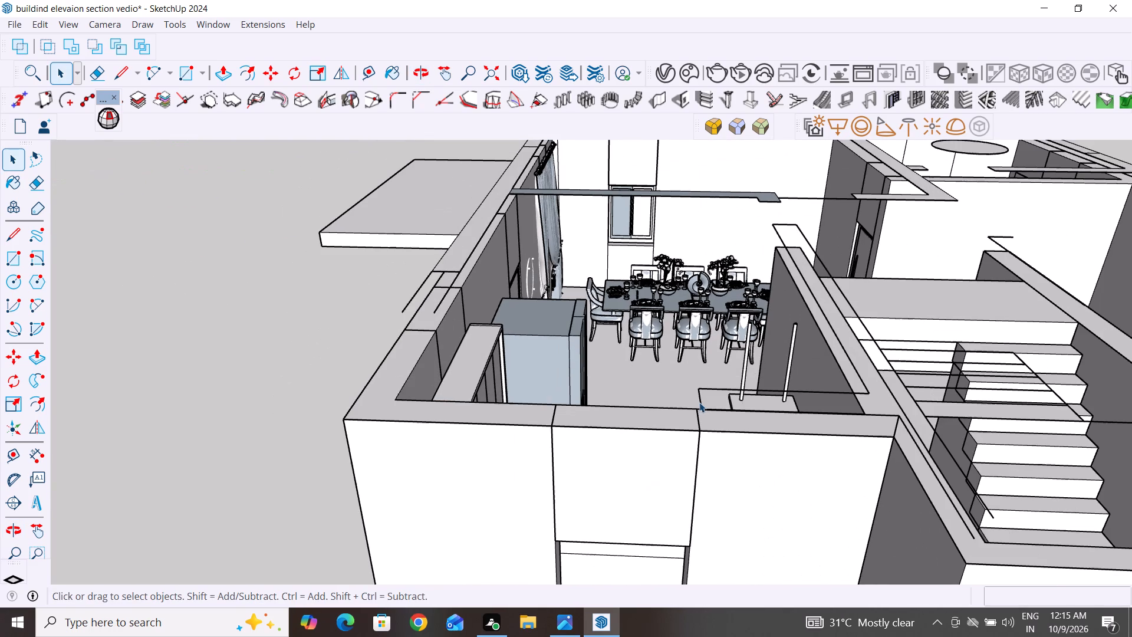
pyautogui.click(701, 401)
pyautogui.moveTo(720, 452); pyautogui.dragTo(722, 498, button='middle')
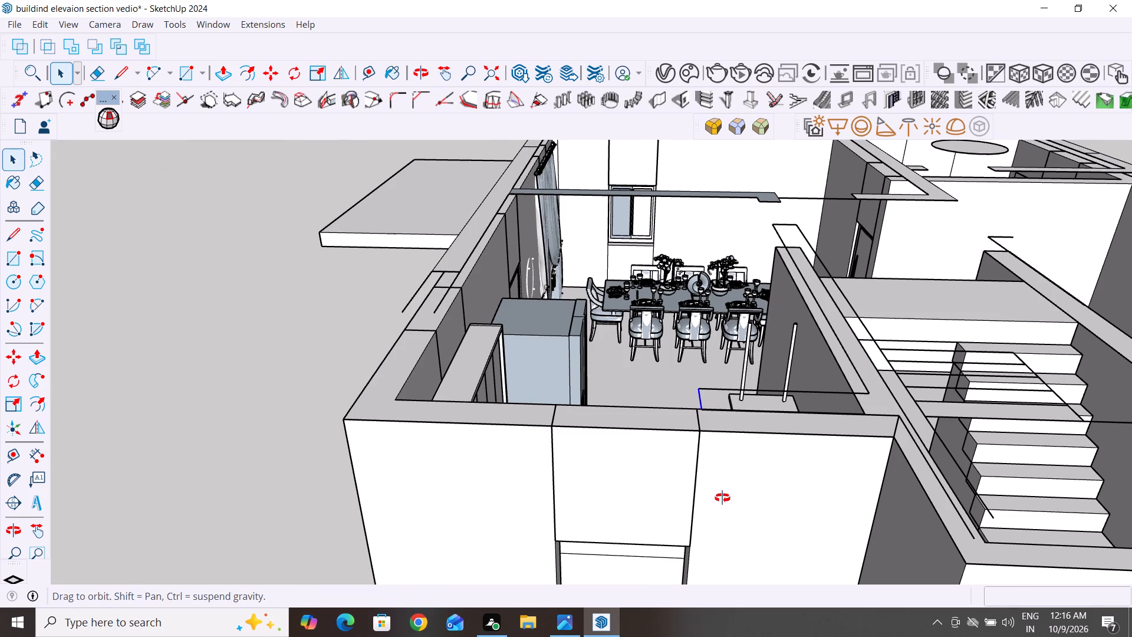
pyautogui.moveTo(722, 498); pyautogui.dragTo(726, 520, button='middle')
pyautogui.press('Delete')
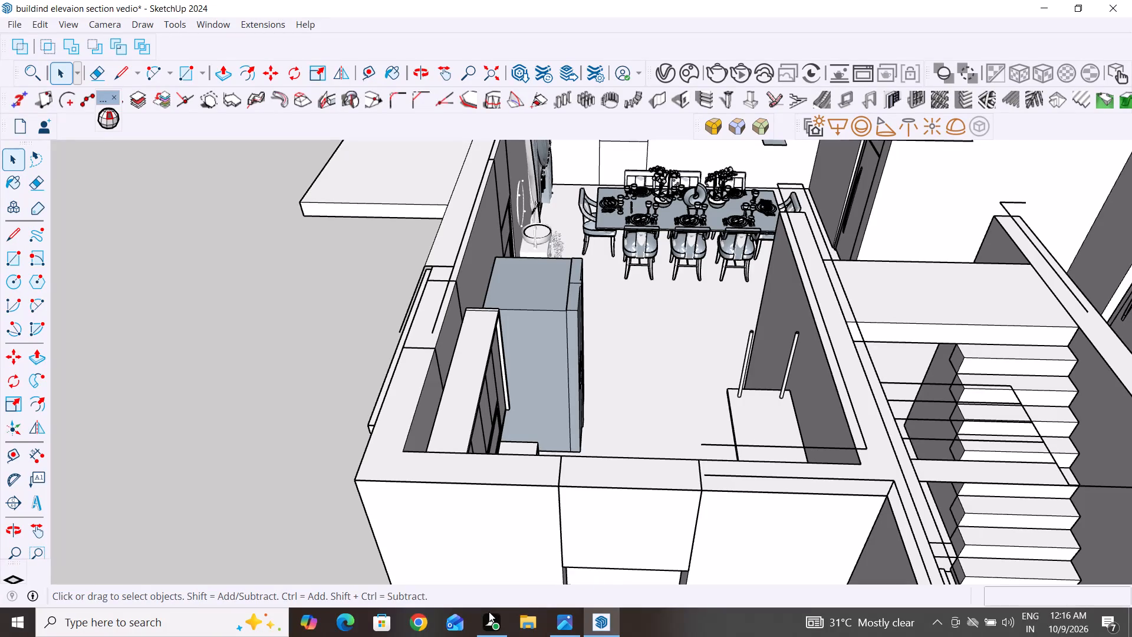
pyautogui.click(732, 446)
pyautogui.press('Delete')
pyautogui.click(732, 476)
pyautogui.press('Delete')
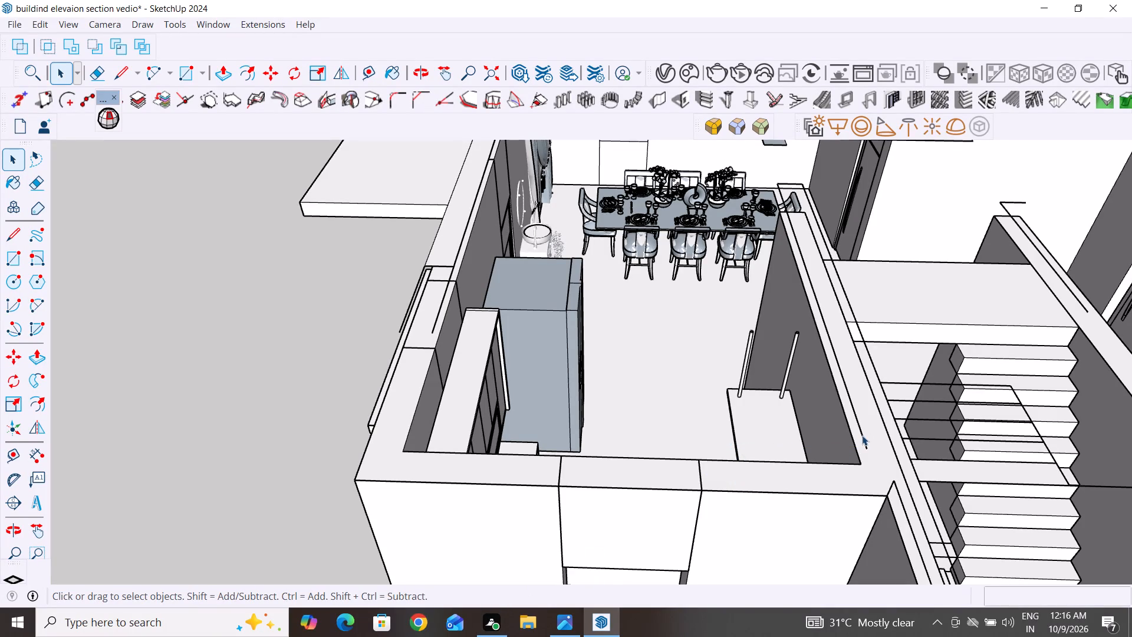
# Delete the loose slab edges running along the partition wall between the dining room and stairs, including the short edges at its far end.
pyautogui.click(862, 435)
pyautogui.press('Delete')
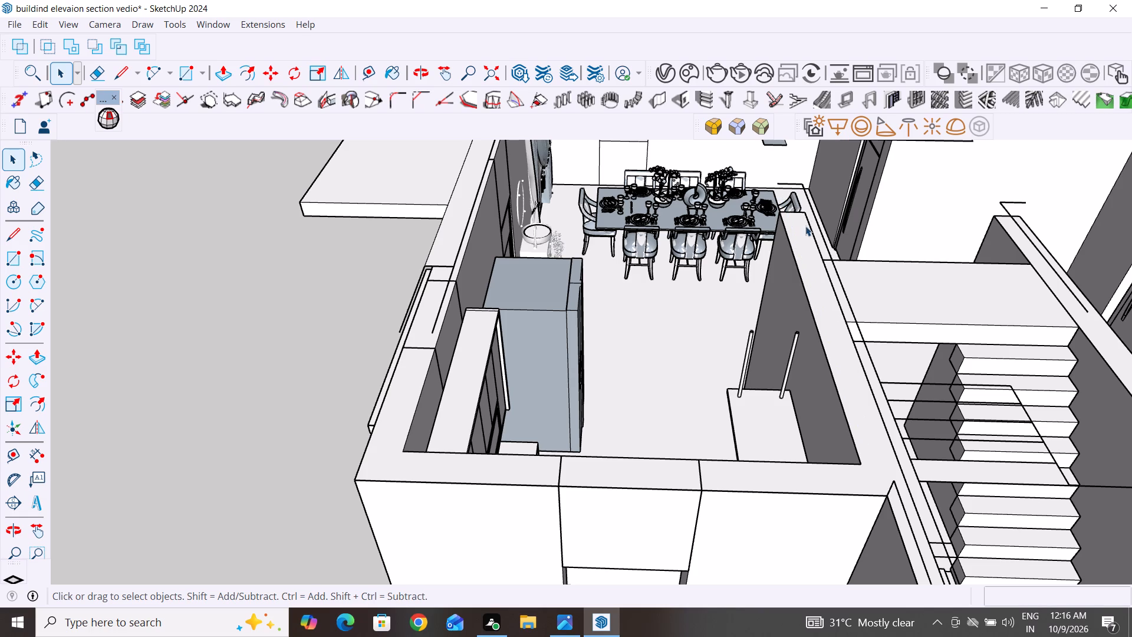
pyautogui.click(796, 183)
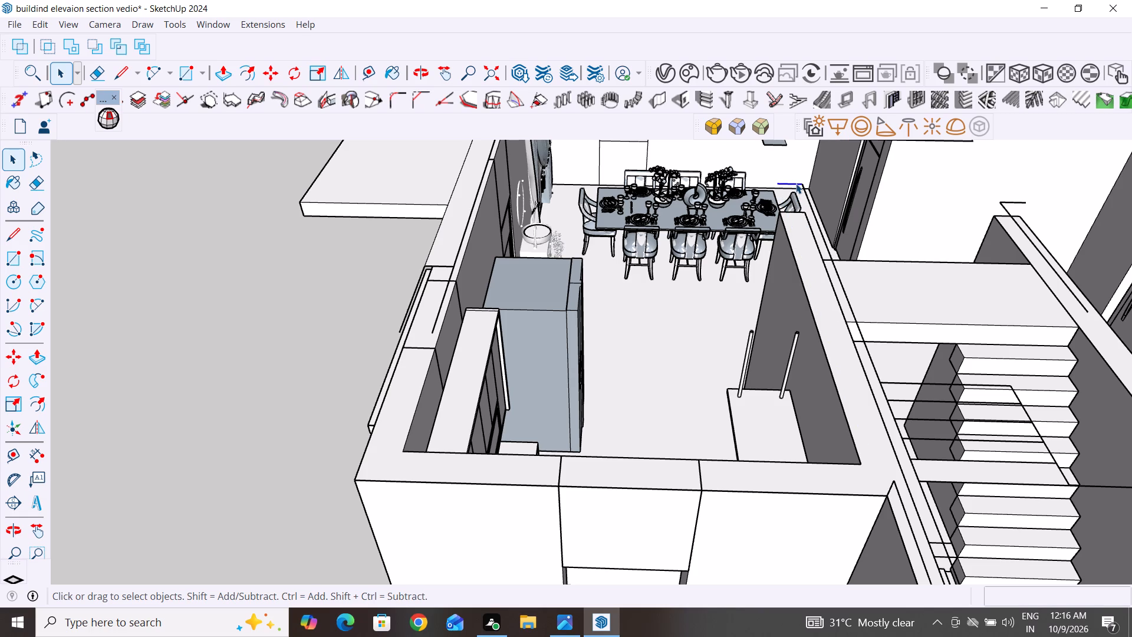
pyautogui.press('Delete')
pyautogui.click(805, 189)
pyautogui.press('Delete')
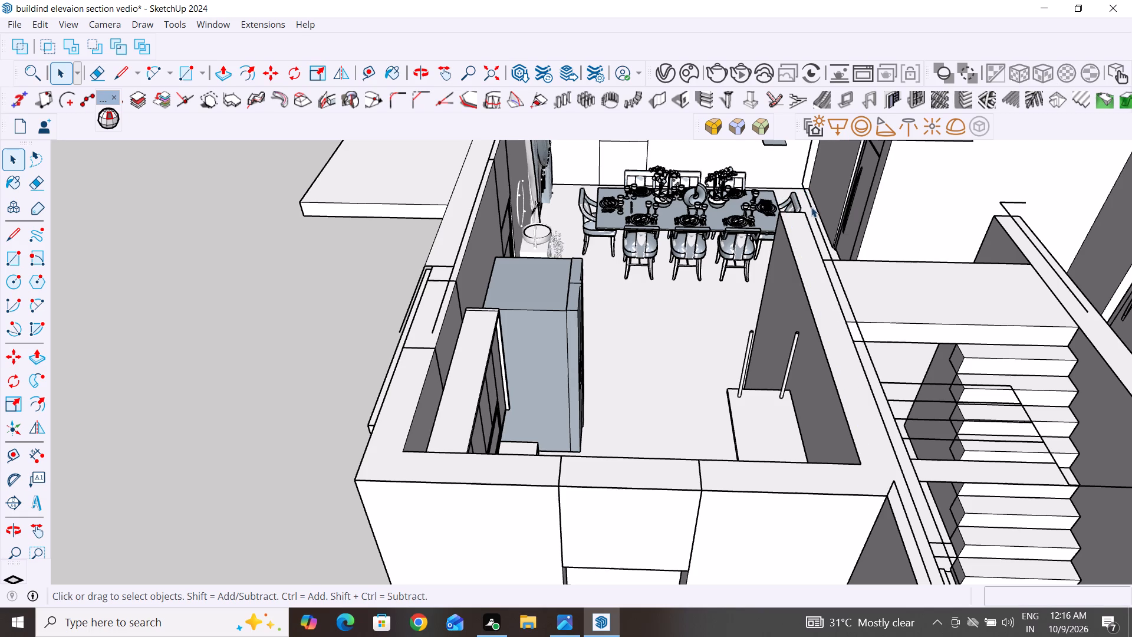
pyautogui.click(812, 207)
pyautogui.press('Delete')
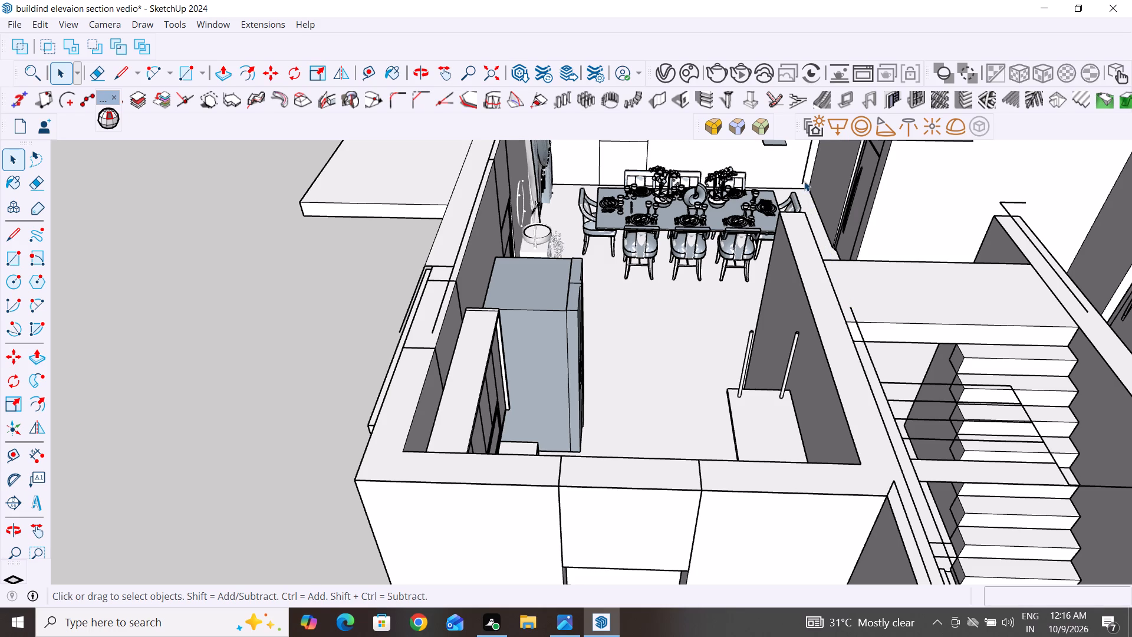
pyautogui.click(804, 180)
pyautogui.press('Delete')
pyautogui.click(867, 350)
pyautogui.press('Delete')
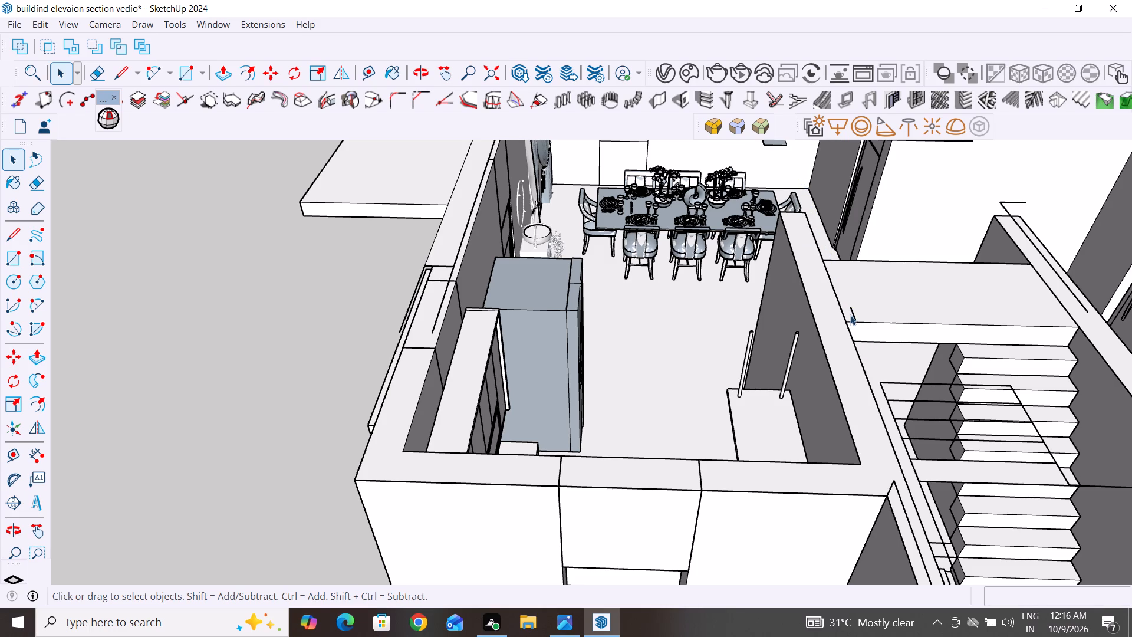
pyautogui.click(853, 314)
pyautogui.press('Delete')
# Delete the underside, adjoining rim face and connected edges of the old slab's overhang above the entrance door.
pyautogui.scroll(-5, 828, 419)
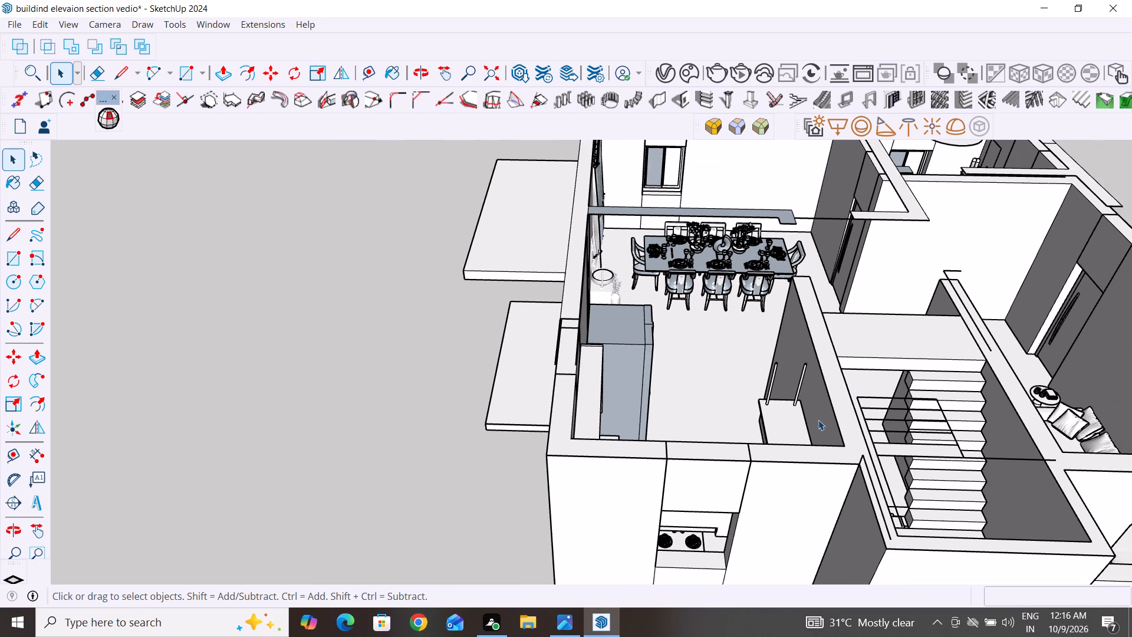
pyautogui.moveTo(555, 396); pyautogui.dragTo(701, 337, button='middle')
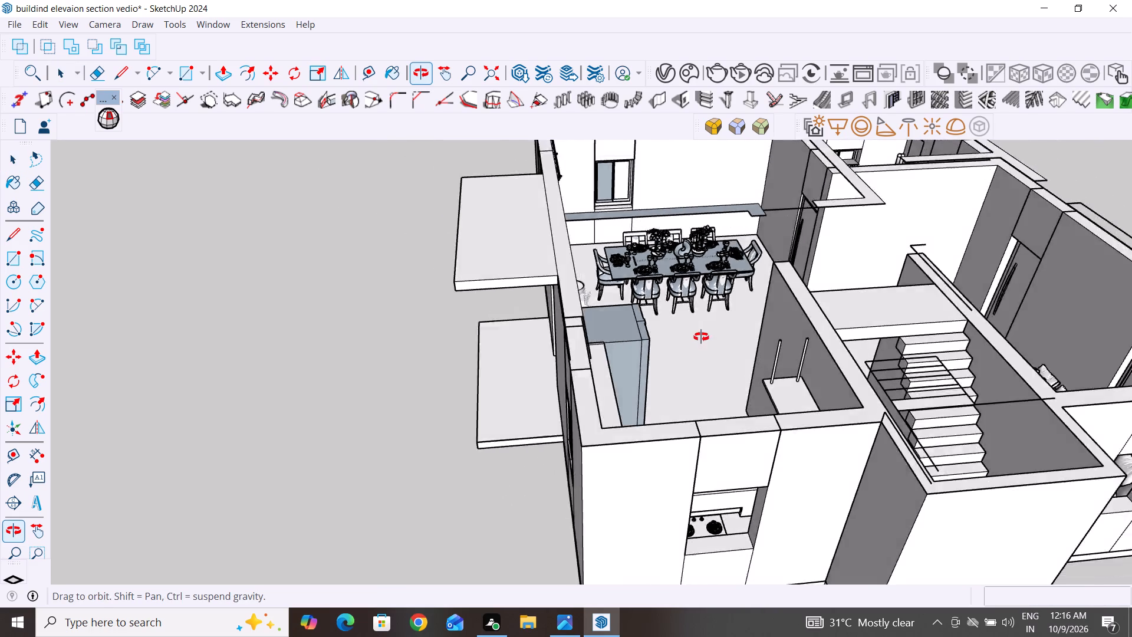
pyautogui.moveTo(701, 337); pyautogui.dragTo(878, 226, button='middle')
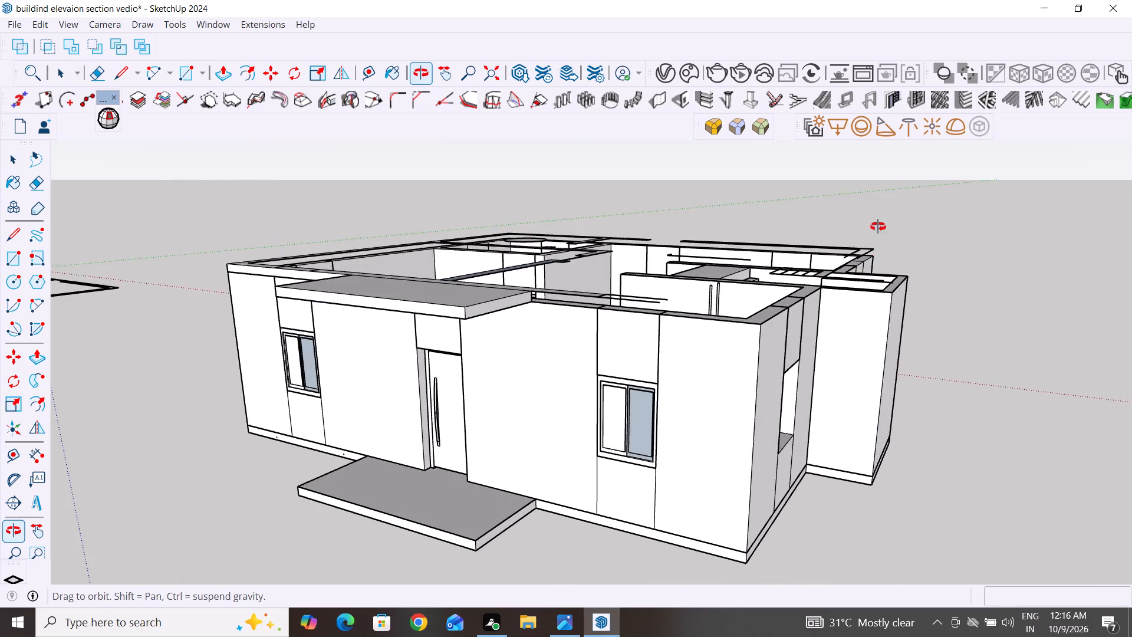
pyautogui.moveTo(878, 226); pyautogui.dragTo(850, 157, button='middle')
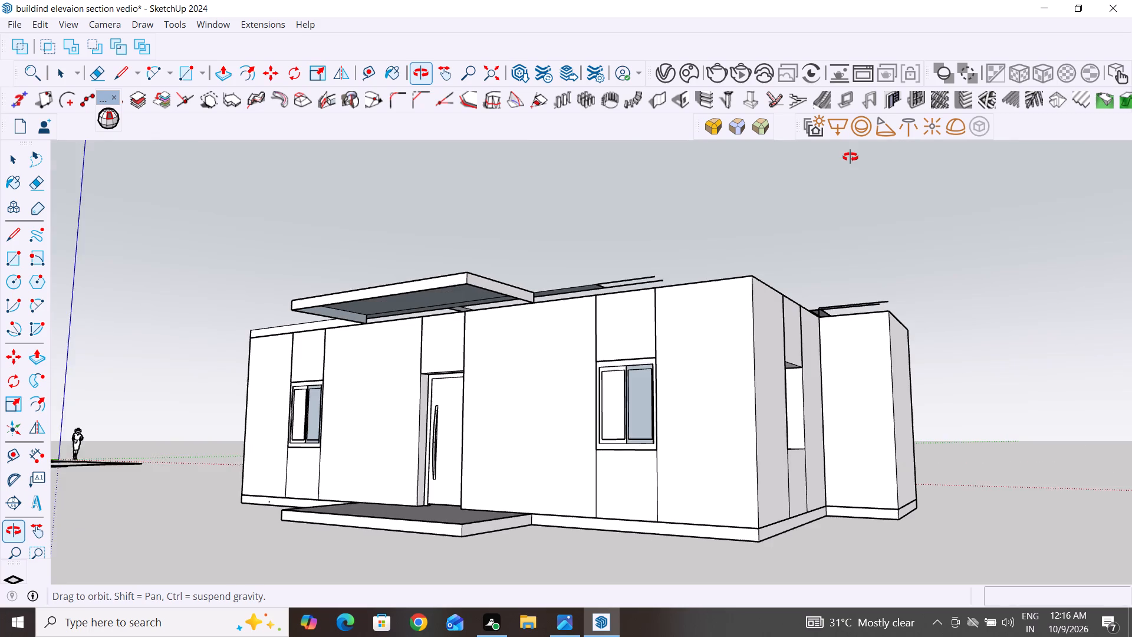
pyautogui.moveTo(850, 157); pyautogui.dragTo(637, 149, button='middle')
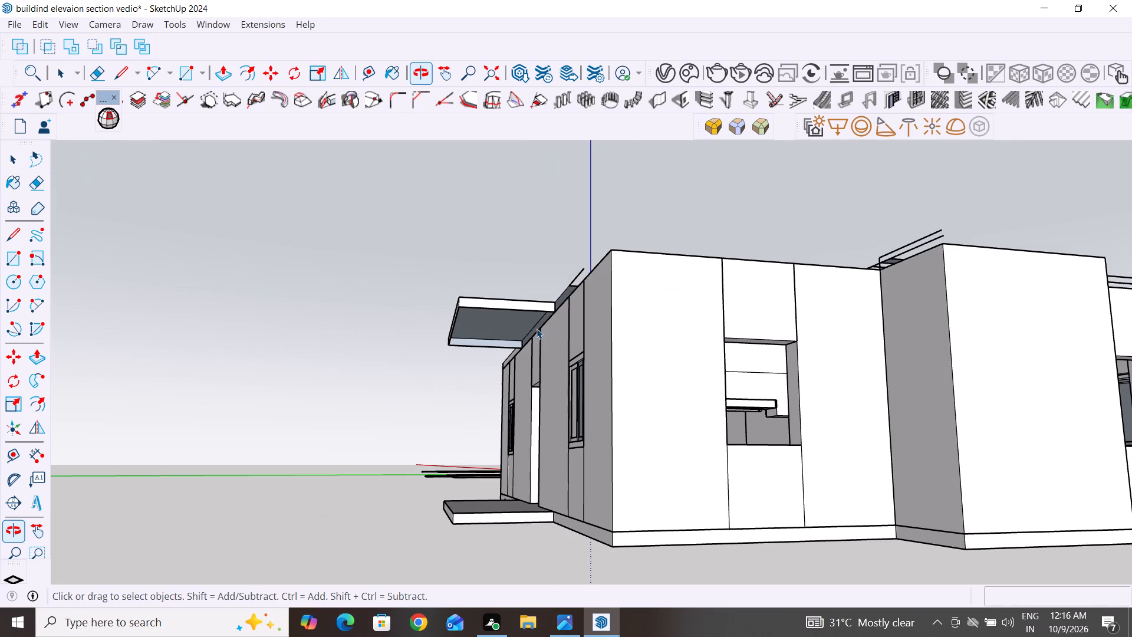
pyautogui.moveTo(558, 283); pyautogui.dragTo(568, 208, button='middle')
pyautogui.moveTo(514, 216); pyautogui.dragTo(568, 208)
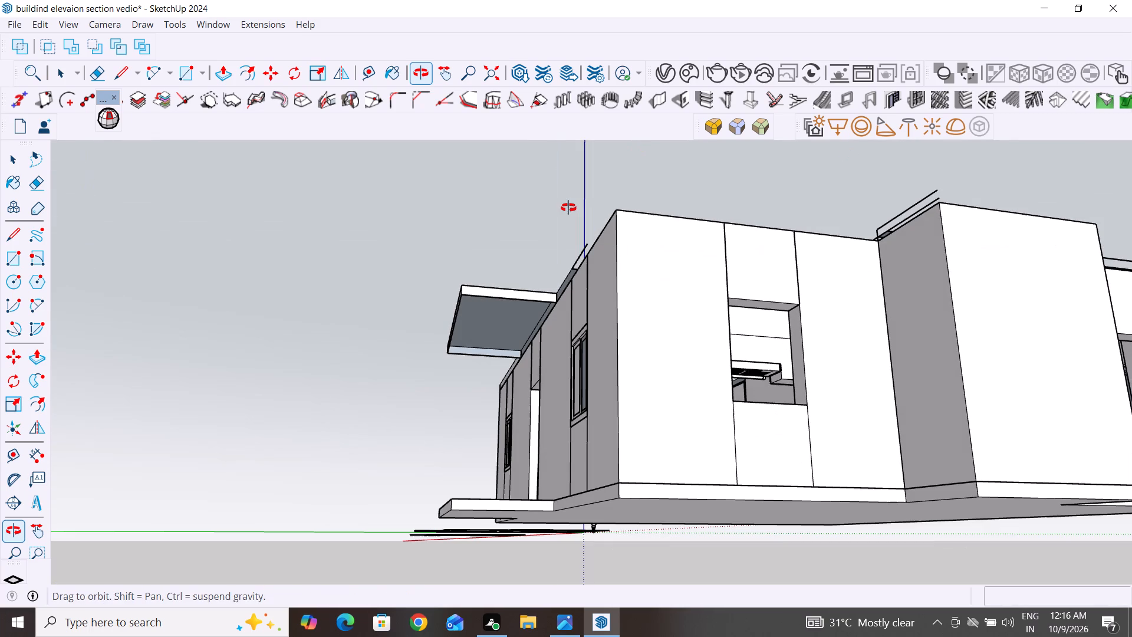
pyautogui.moveTo(568, 208); pyautogui.dragTo(418, 369)
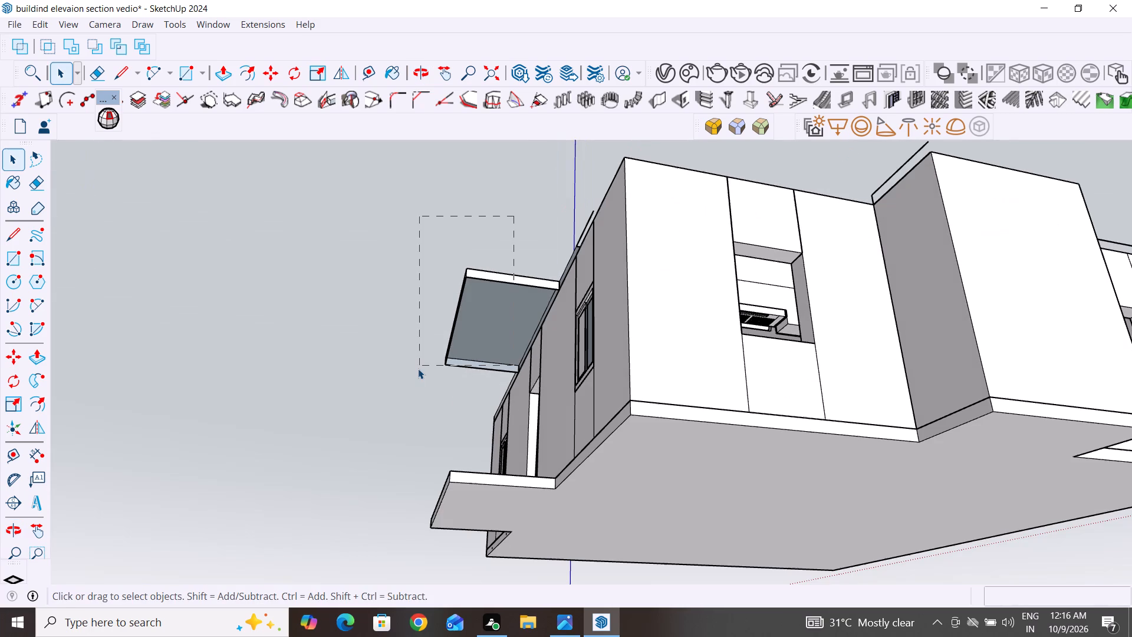
pyautogui.moveTo(418, 369); pyautogui.dragTo(418, 334)
pyautogui.press('Delete')
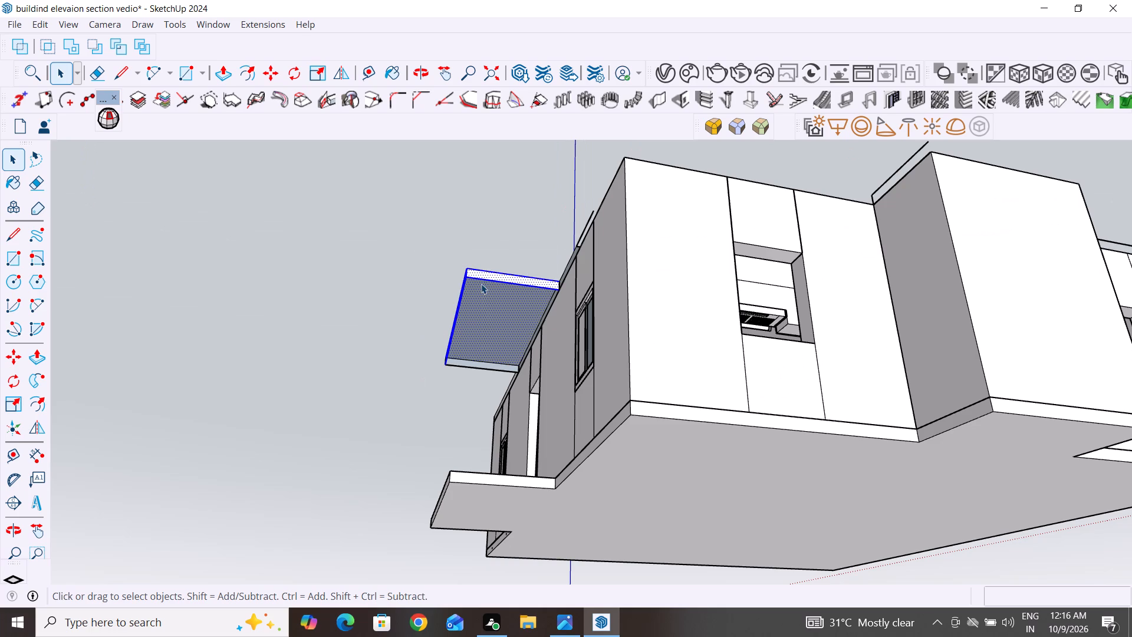
pyautogui.press('Delete')
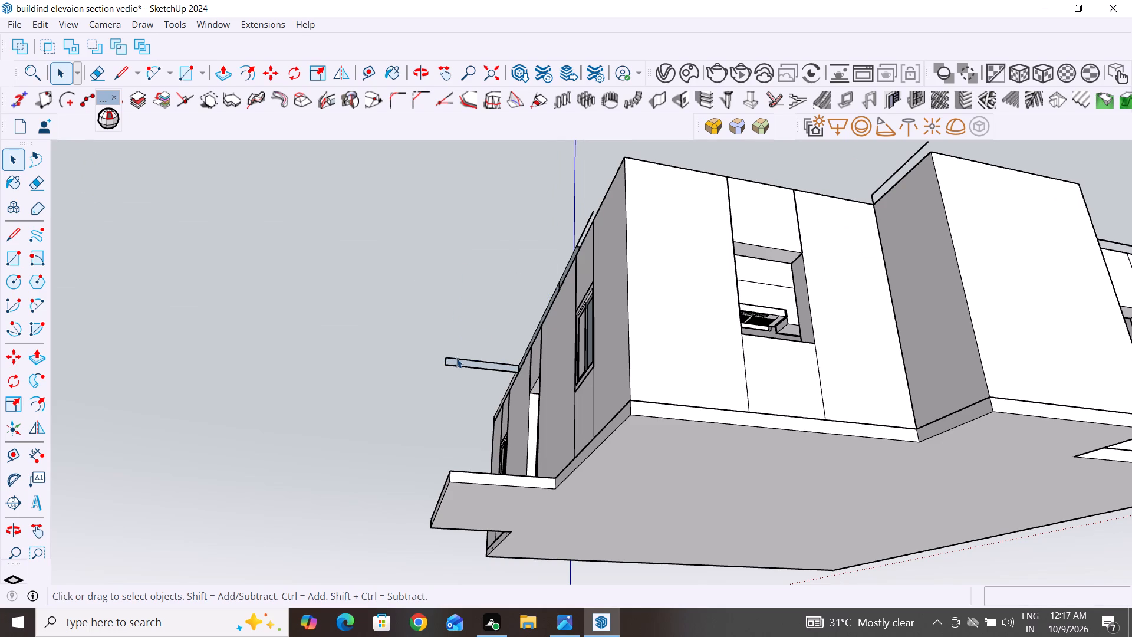
# Delete the narrow end face left from the entrance overhang and the short vertical edge at its outer corner.
pyautogui.moveTo(482, 331); pyautogui.dragTo(419, 392)
pyautogui.press('Delete')
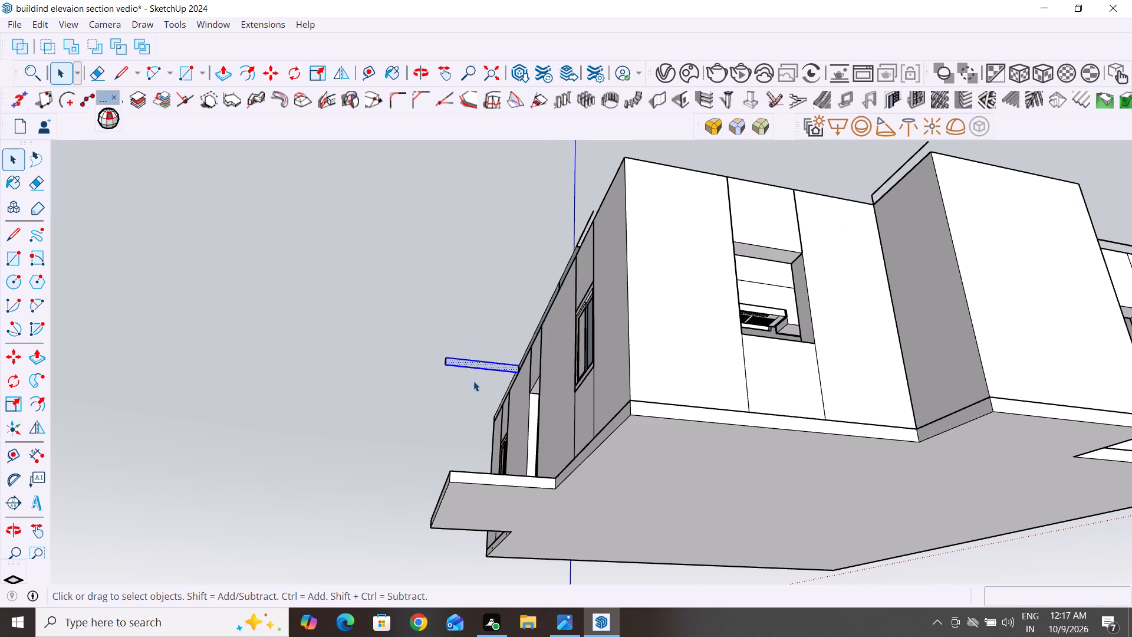
pyautogui.moveTo(466, 333); pyautogui.dragTo(406, 381)
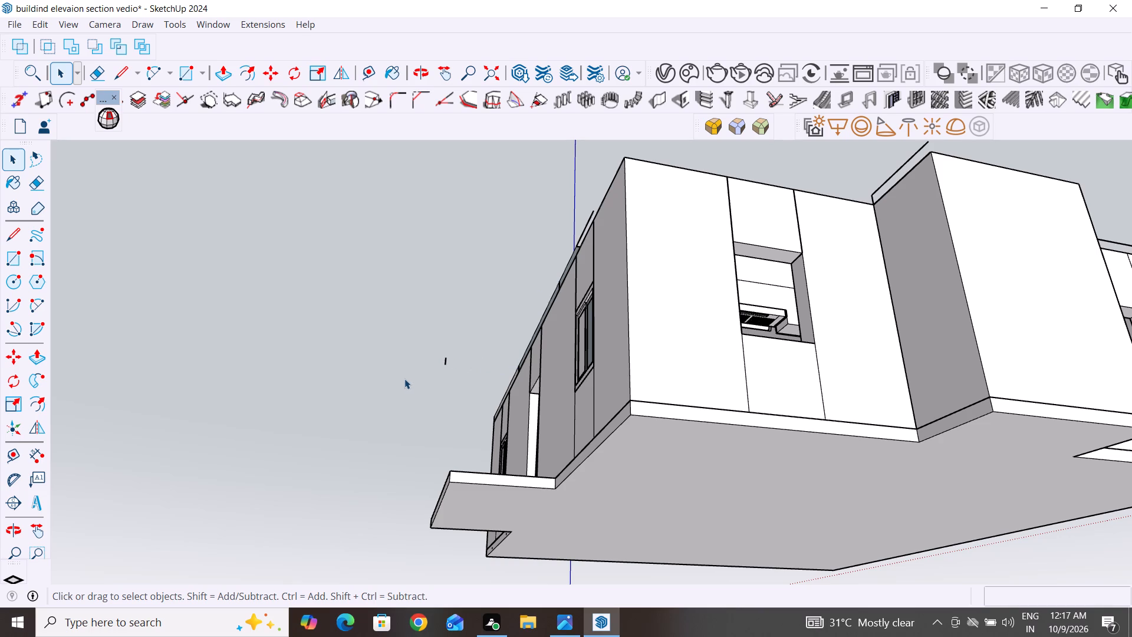
pyautogui.moveTo(461, 337); pyautogui.dragTo(392, 395)
pyautogui.moveTo(485, 314); pyautogui.dragTo(410, 396)
pyautogui.press('Delete')
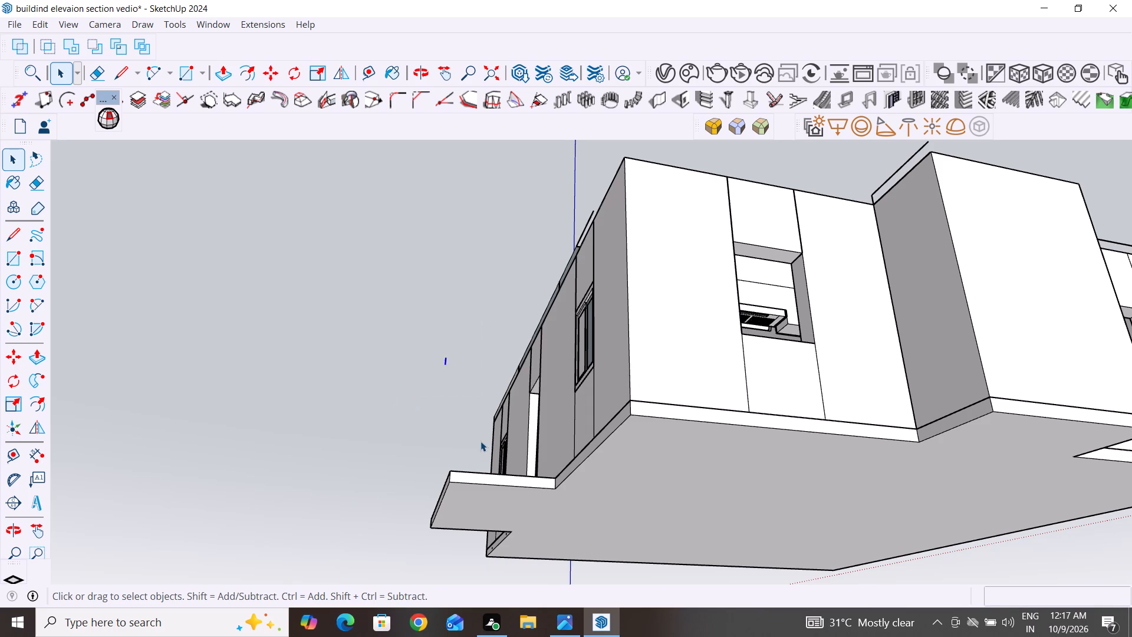
# Delete the old slab's short vertical edge at the corner where the kitchen wall meets the projecting stairwell wall.
pyautogui.scroll(-4, 481, 441)
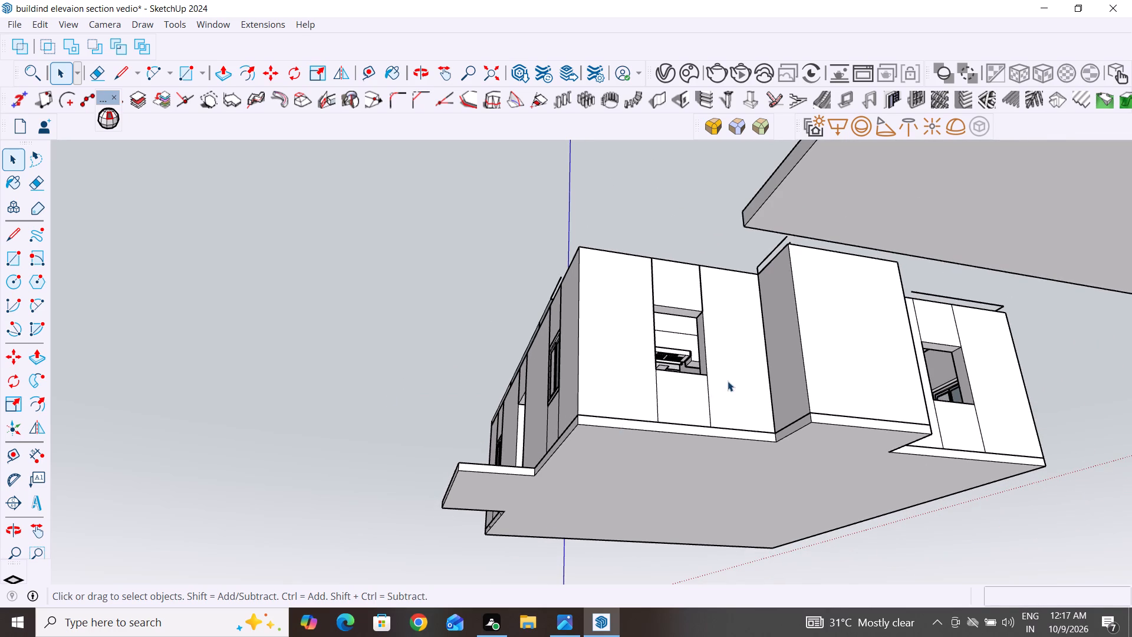
pyautogui.moveTo(731, 402); pyautogui.dragTo(712, 616, button='middle')
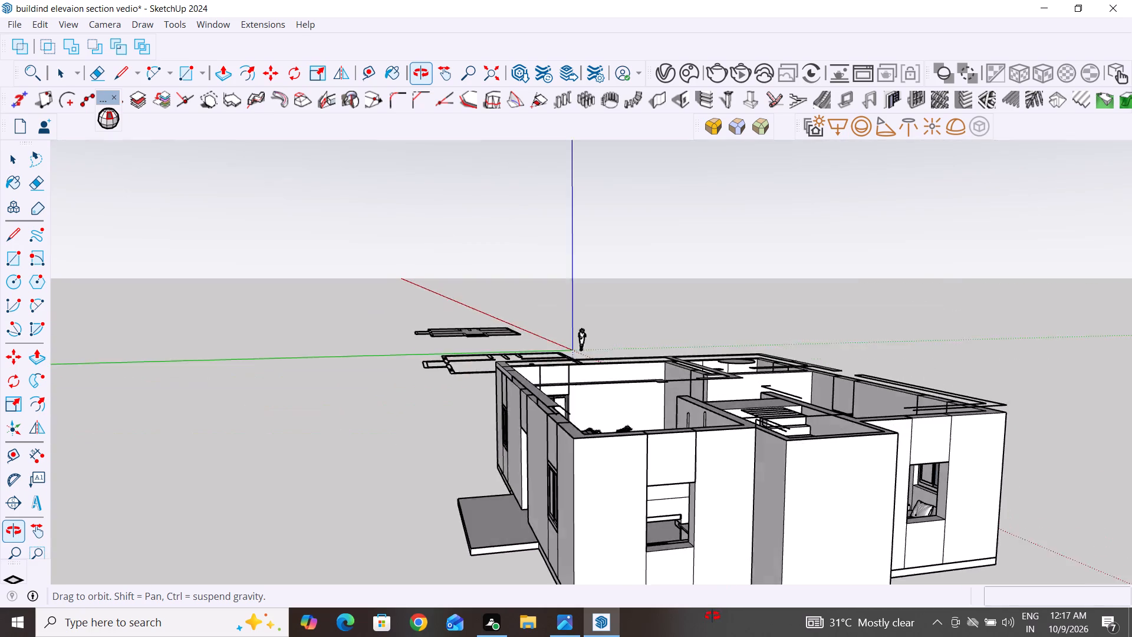
pyautogui.moveTo(712, 616); pyautogui.dragTo(824, 483, button='middle')
pyautogui.scroll(2, 847, 353)
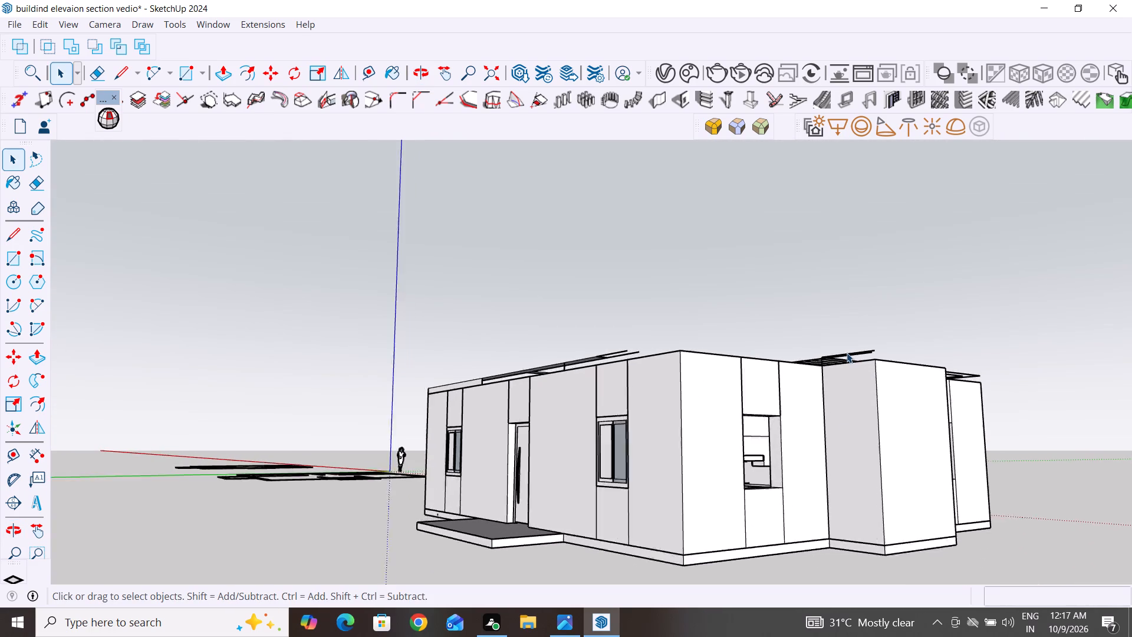
pyautogui.scroll(5, 847, 353)
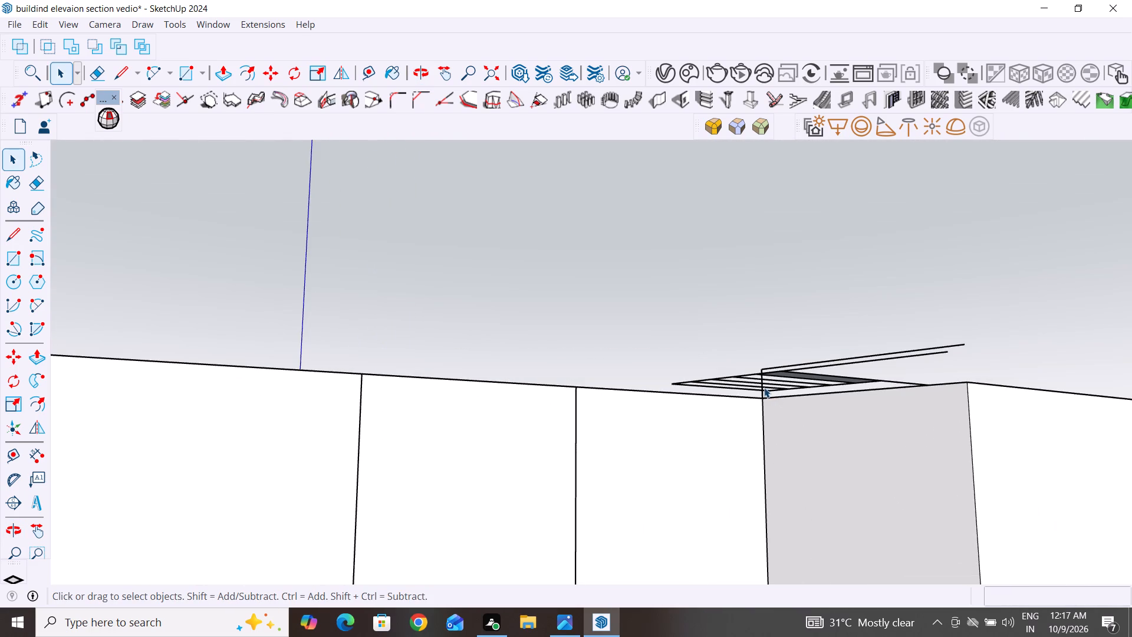
pyautogui.click(761, 386)
pyautogui.press('Delete')
# Select the cluster of loose slab edges floating above the stairwell walls together and delete it.
pyautogui.scroll(1, 805, 398)
pyautogui.moveTo(812, 416); pyautogui.dragTo(844, 435, button='middle')
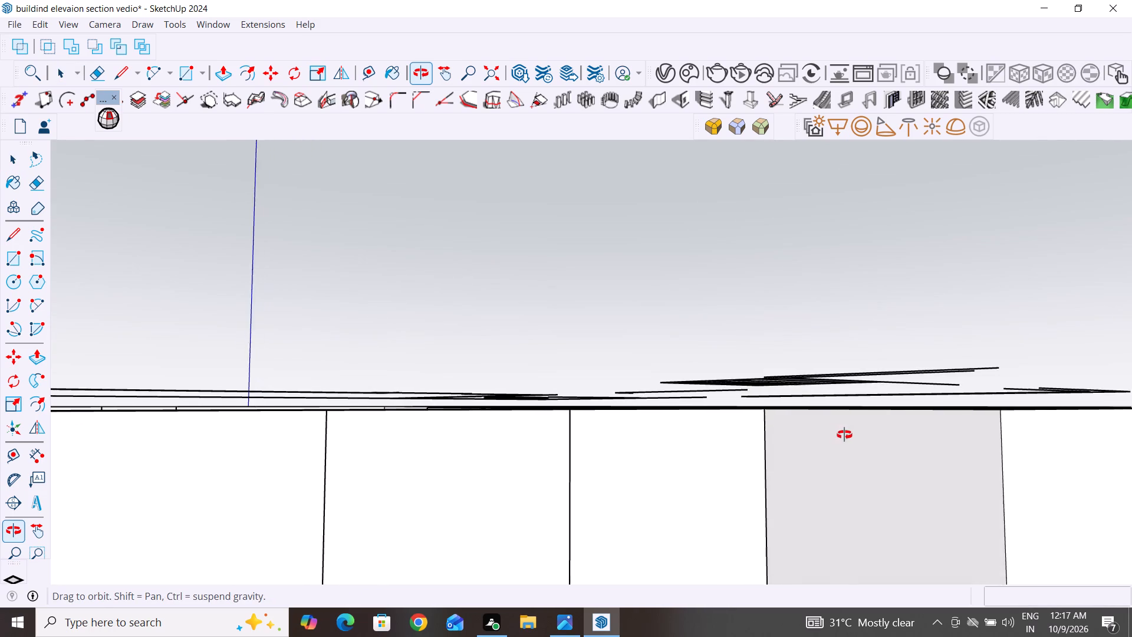
pyautogui.moveTo(844, 435); pyautogui.dragTo(874, 436, button='middle')
pyautogui.moveTo(1067, 329); pyautogui.dragTo(778, 391)
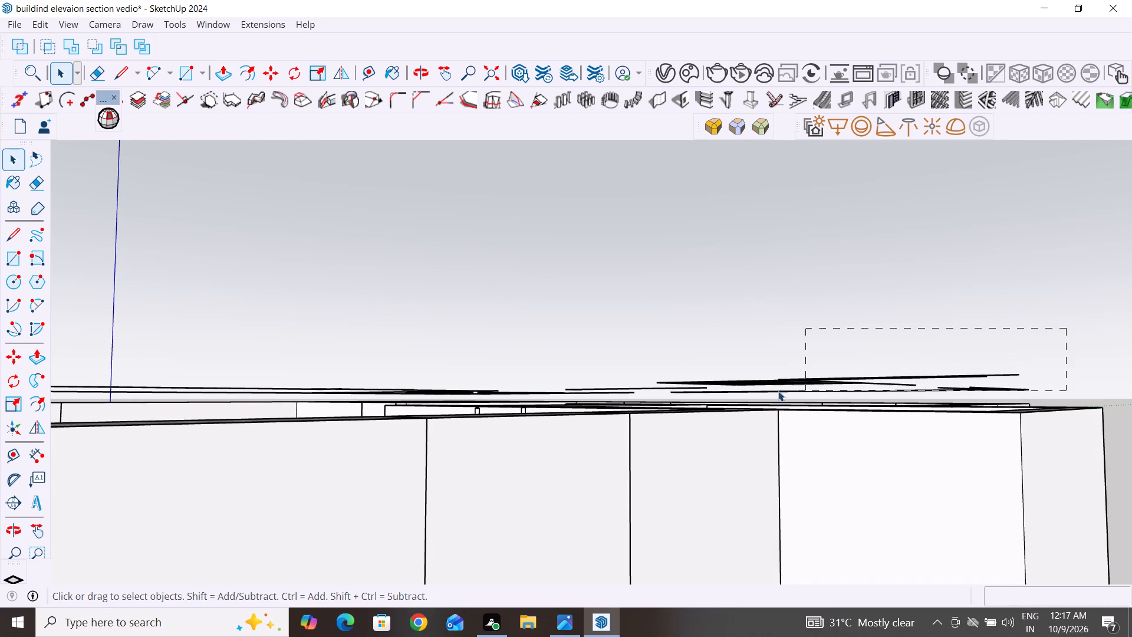
pyautogui.moveTo(778, 391); pyautogui.dragTo(657, 397)
pyautogui.press('Delete')
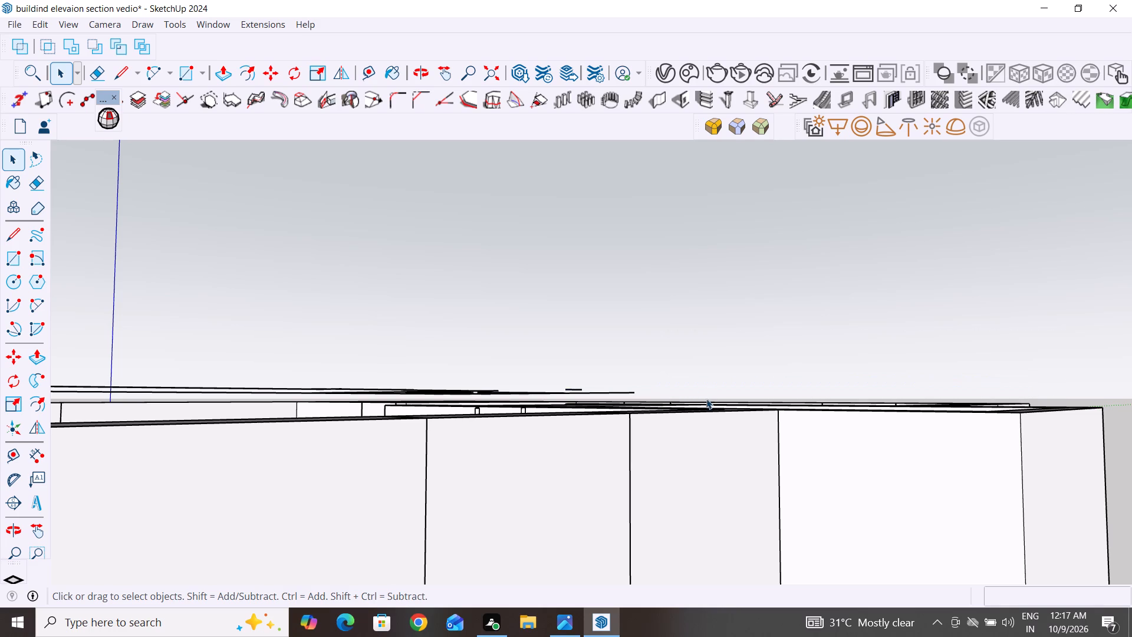
# Delete the short loose edge above the stairwell, along with the group of long slab edges floating just beneath it.
pyautogui.moveTo(697, 404); pyautogui.dragTo(618, 403, button='middle')
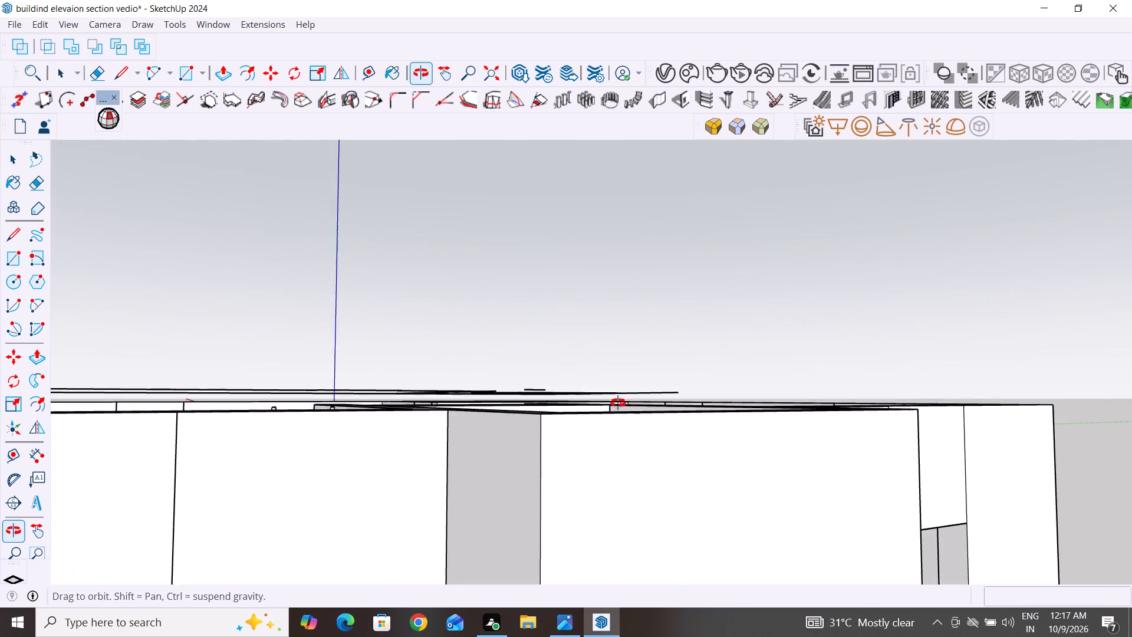
pyautogui.moveTo(618, 403); pyautogui.dragTo(622, 404, button='middle')
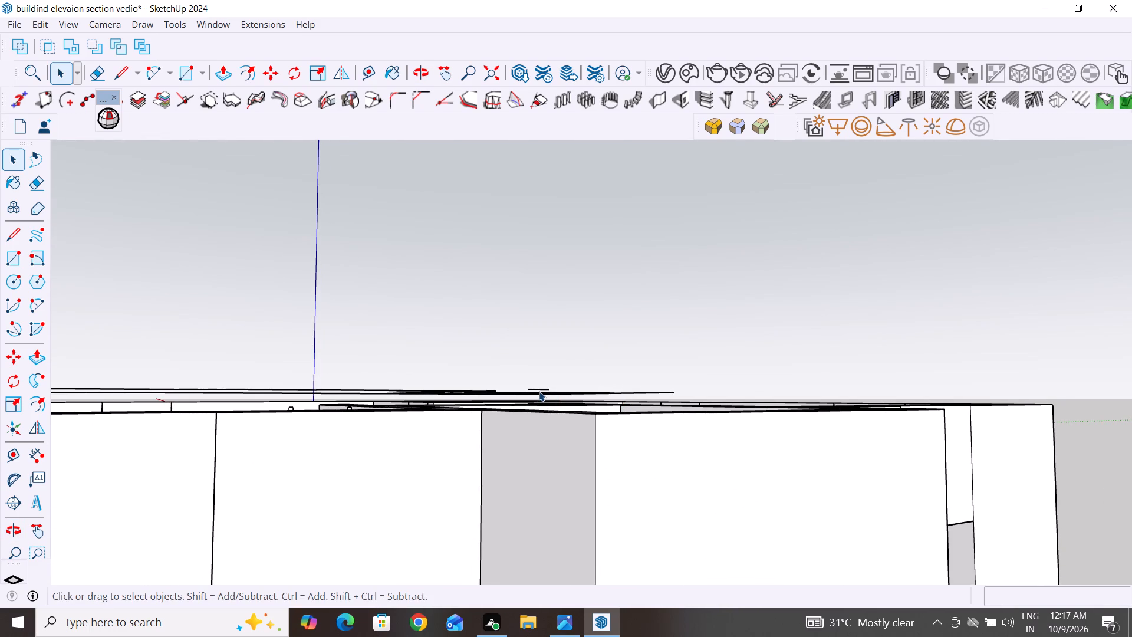
pyautogui.click(546, 389)
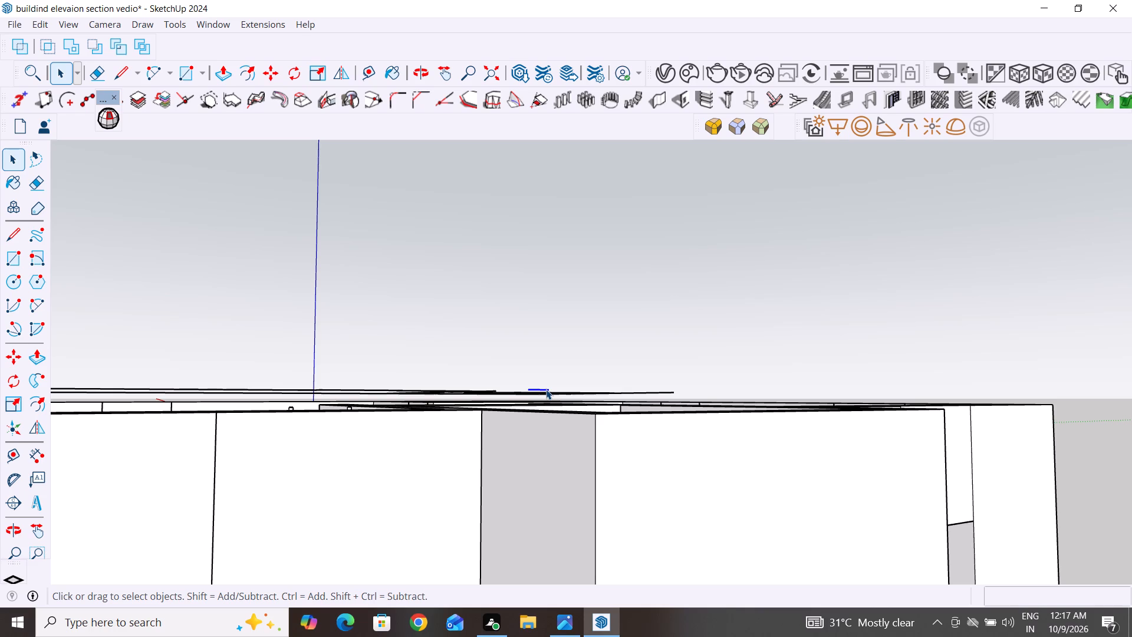
pyautogui.press('Delete')
pyautogui.moveTo(723, 359); pyautogui.dragTo(483, 394)
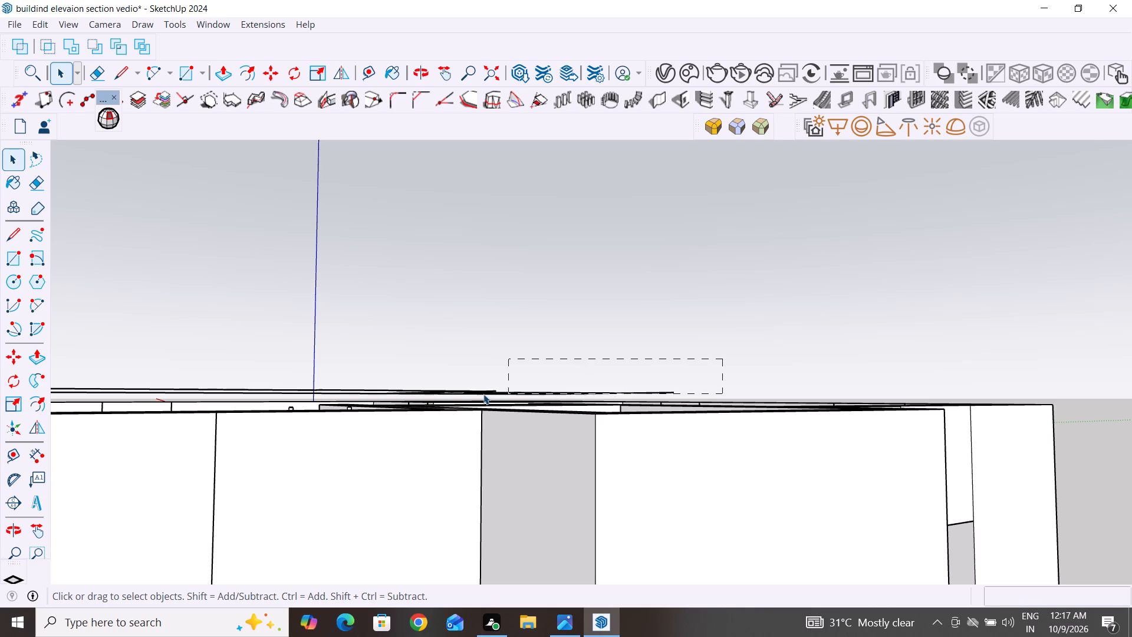
pyautogui.moveTo(483, 394); pyautogui.dragTo(420, 396)
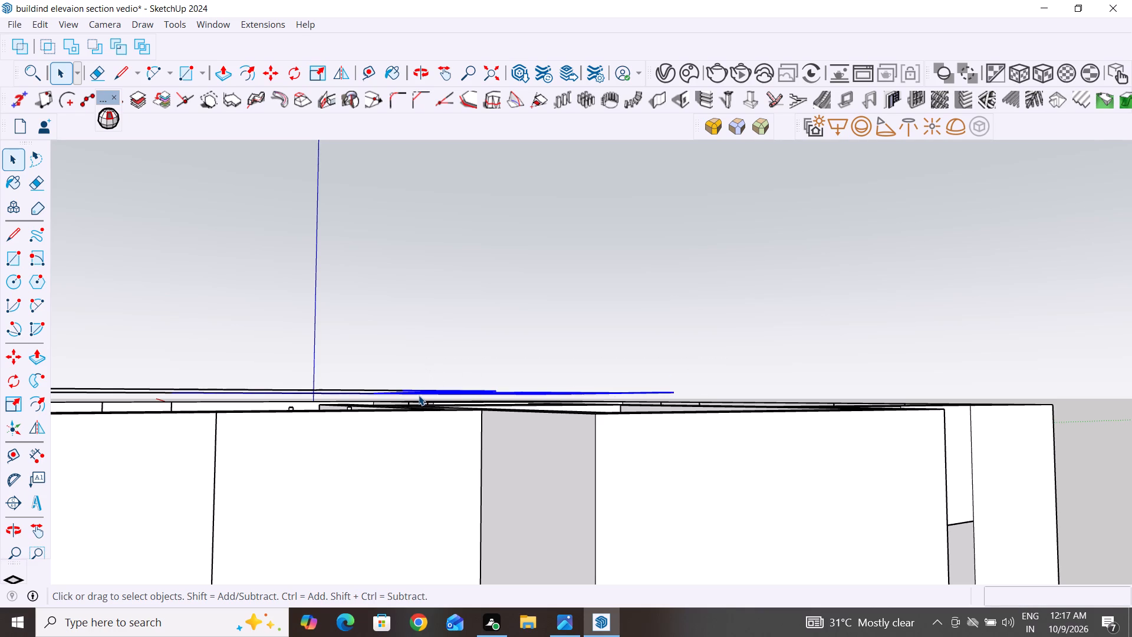
pyautogui.press('Delete')
# Delete the last old slab edges and face strips floating above the dining room and entrance-side walls.
pyautogui.scroll(1, 689, 373)
pyautogui.moveTo(680, 383); pyautogui.dragTo(580, 415, button='middle')
pyautogui.scroll(-10, 813, 434)
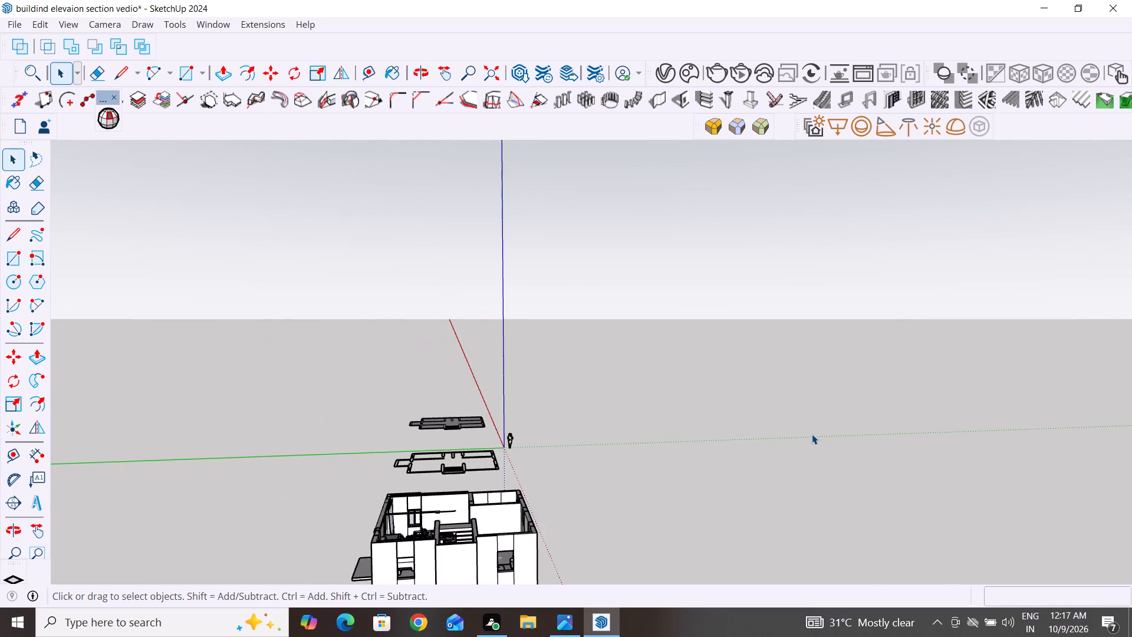
pyautogui.scroll(8, 519, 534)
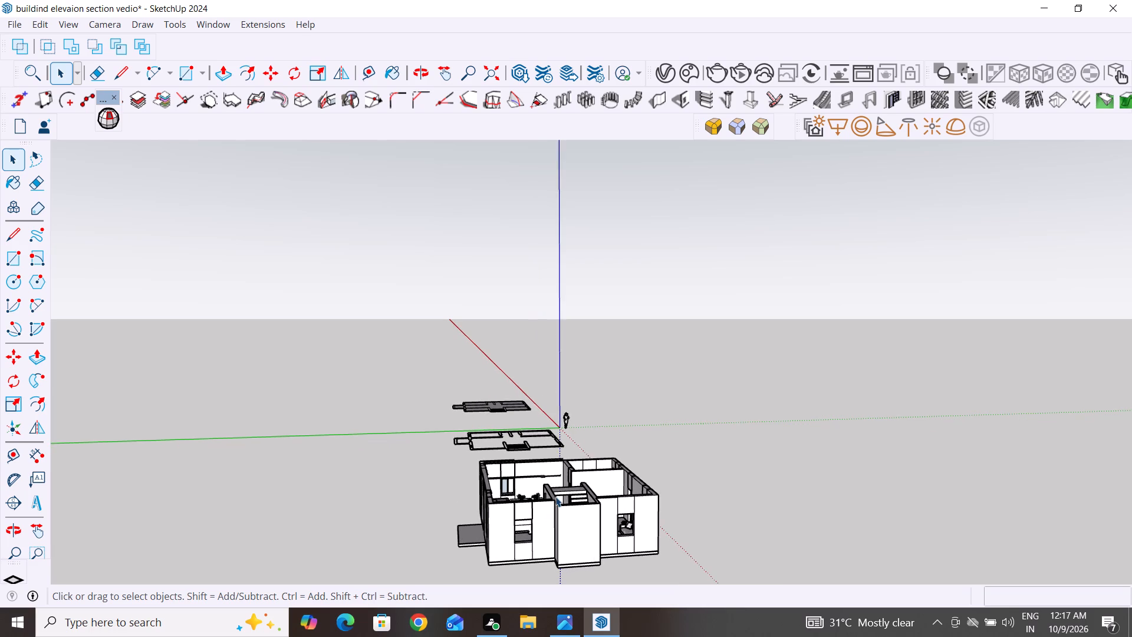
pyautogui.scroll(4, 555, 497)
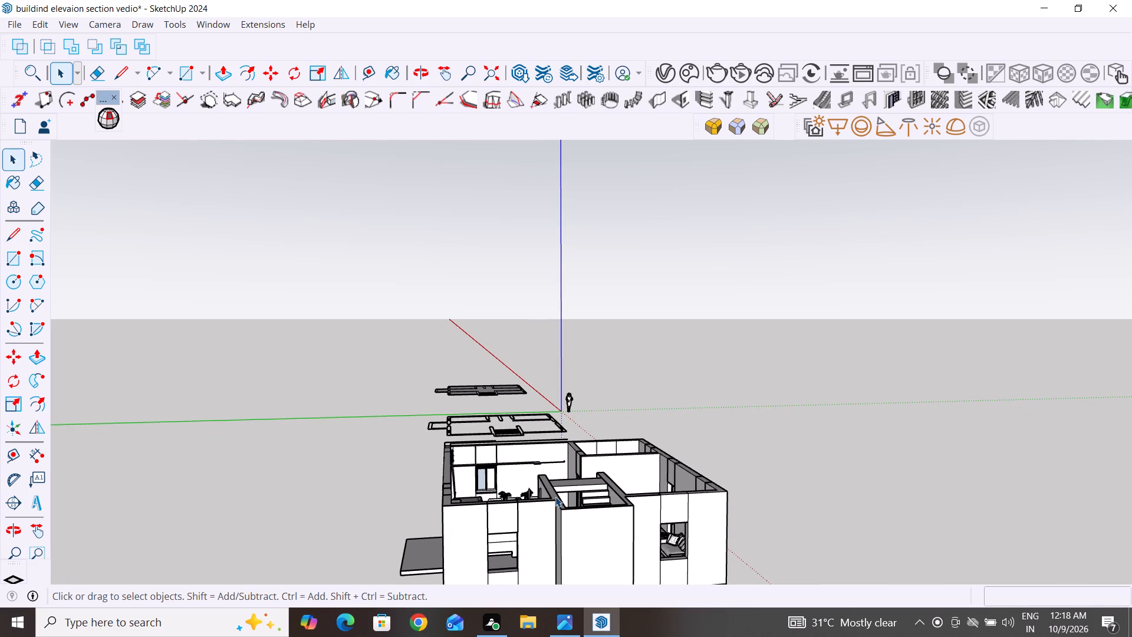
pyautogui.scroll(9, 535, 462)
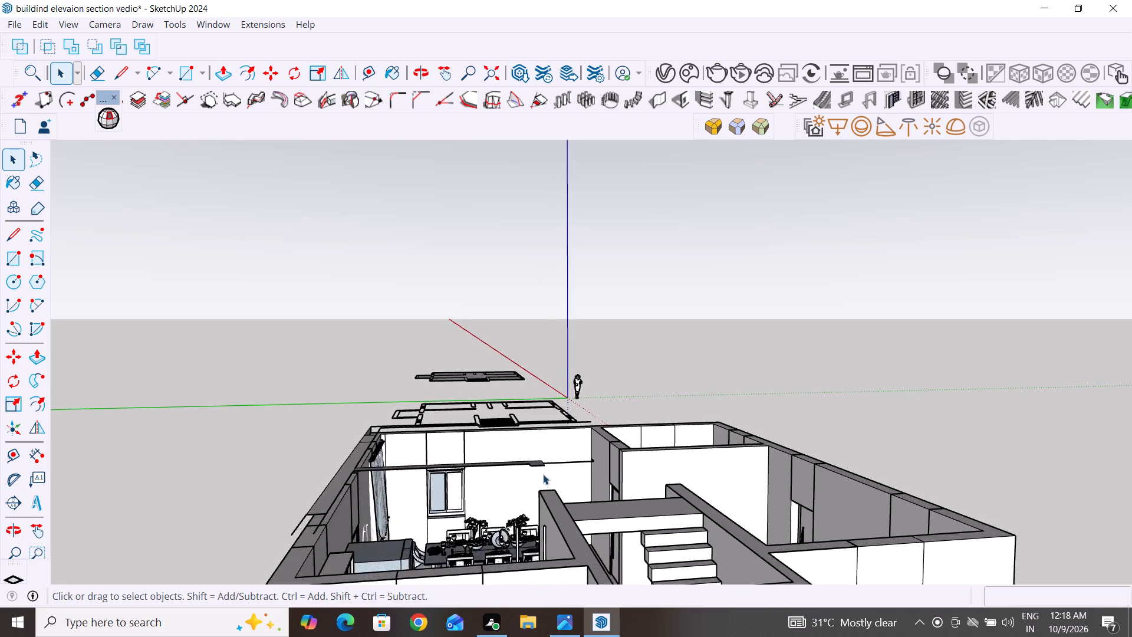
pyautogui.scroll(1, 543, 474)
pyautogui.moveTo(568, 464); pyautogui.dragTo(634, 446, button='middle')
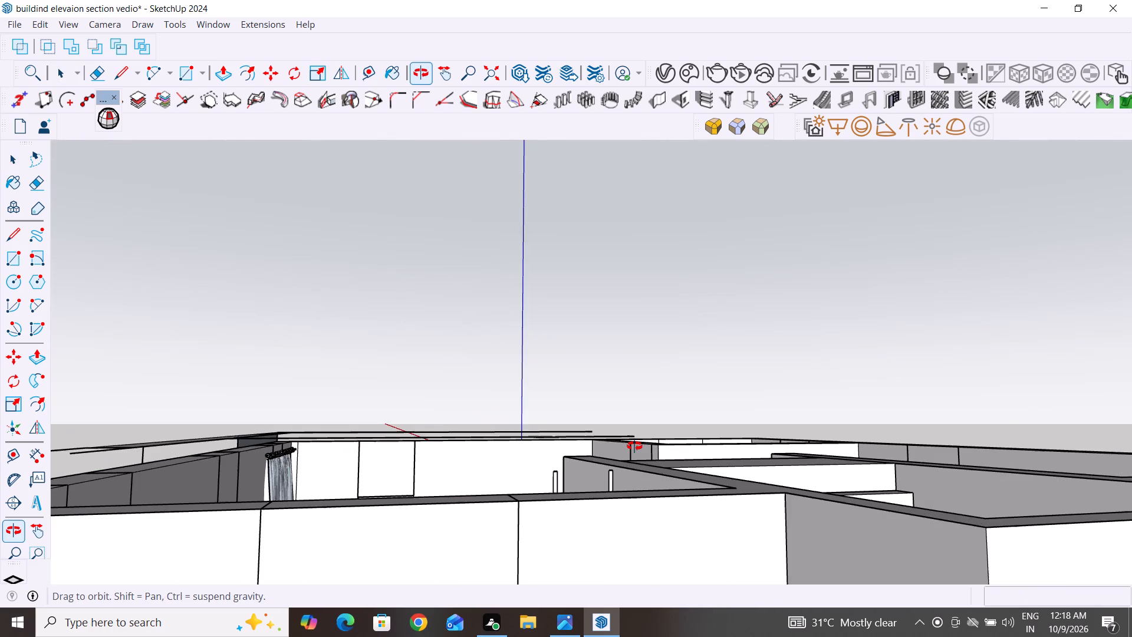
pyautogui.moveTo(634, 446); pyautogui.dragTo(651, 411, button='middle')
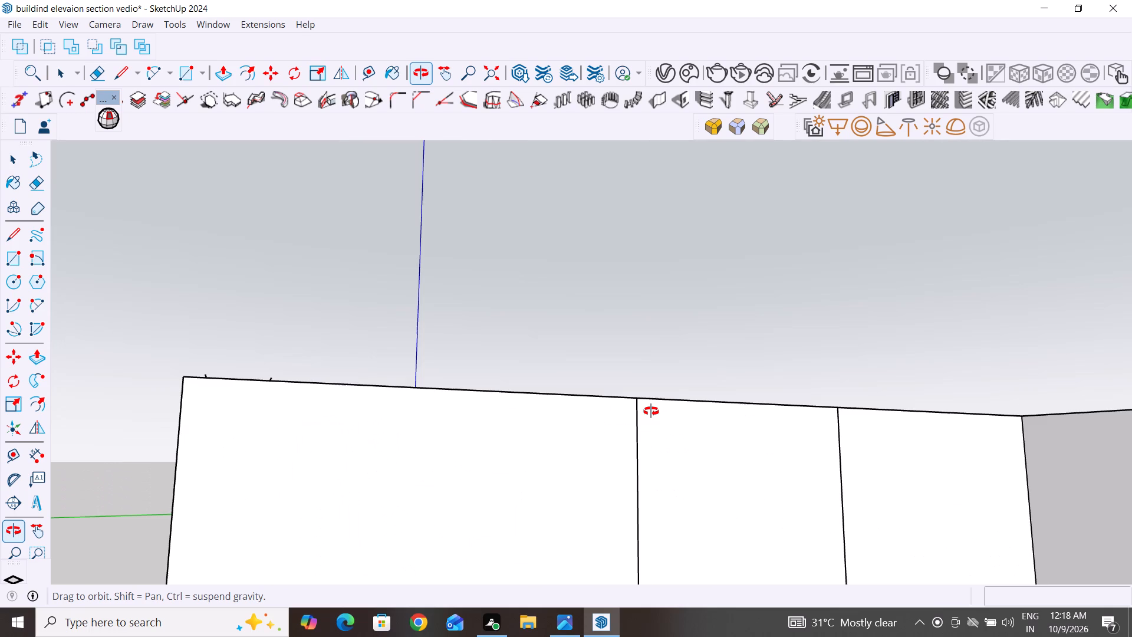
pyautogui.moveTo(651, 411); pyautogui.dragTo(644, 408, button='middle')
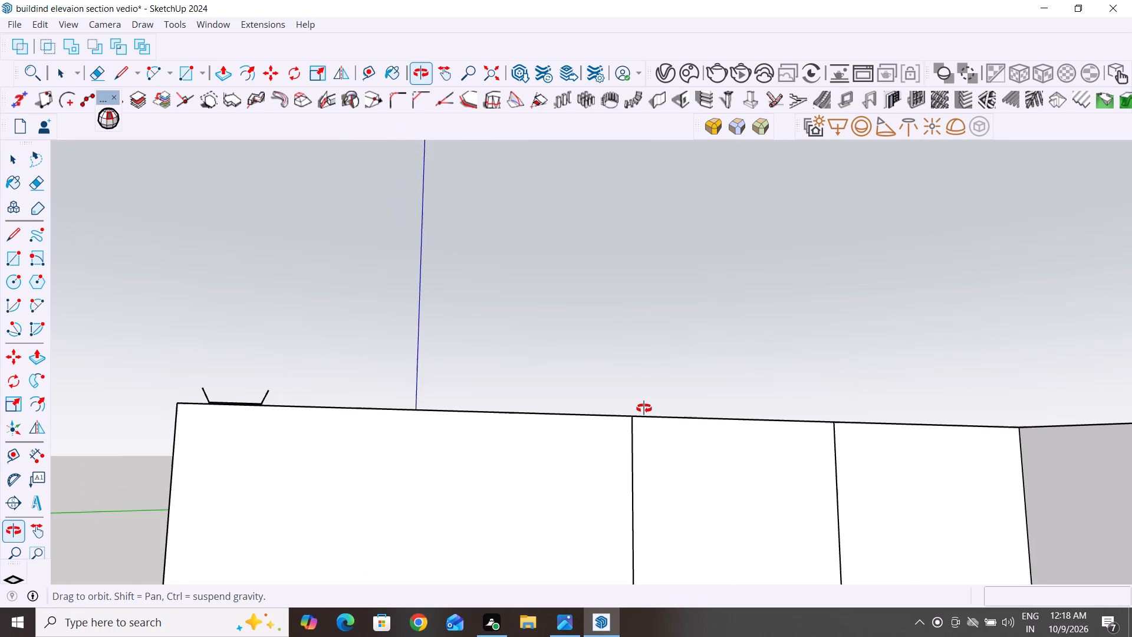
pyautogui.moveTo(644, 408); pyautogui.dragTo(645, 415, button='middle')
pyautogui.moveTo(718, 350); pyautogui.dragTo(743, 373)
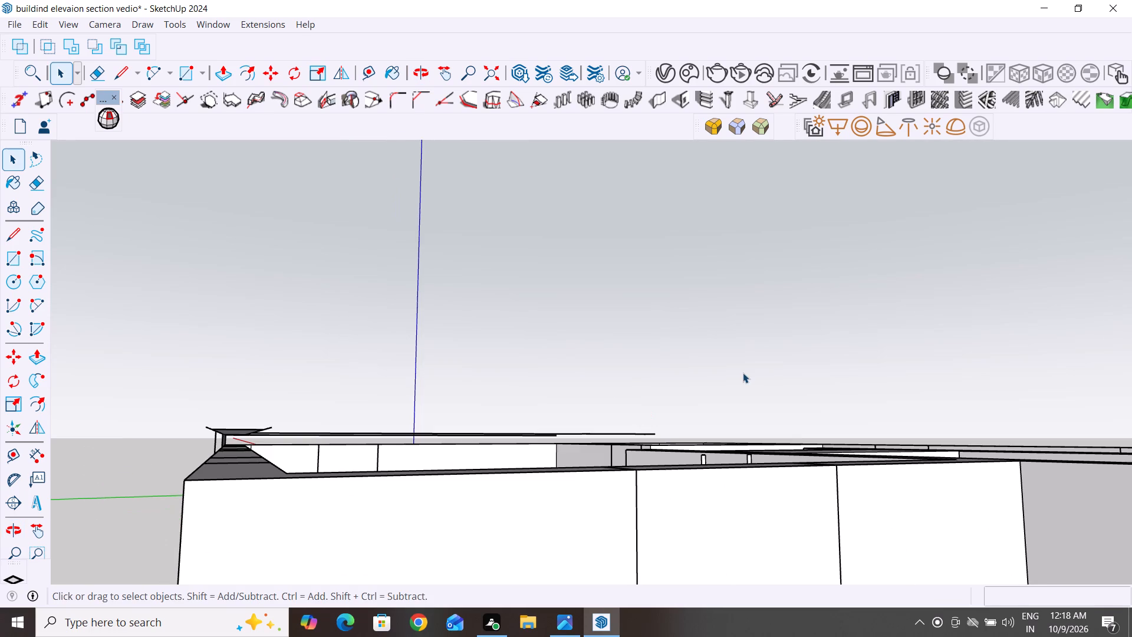
pyautogui.moveTo(743, 373); pyautogui.dragTo(203, 439)
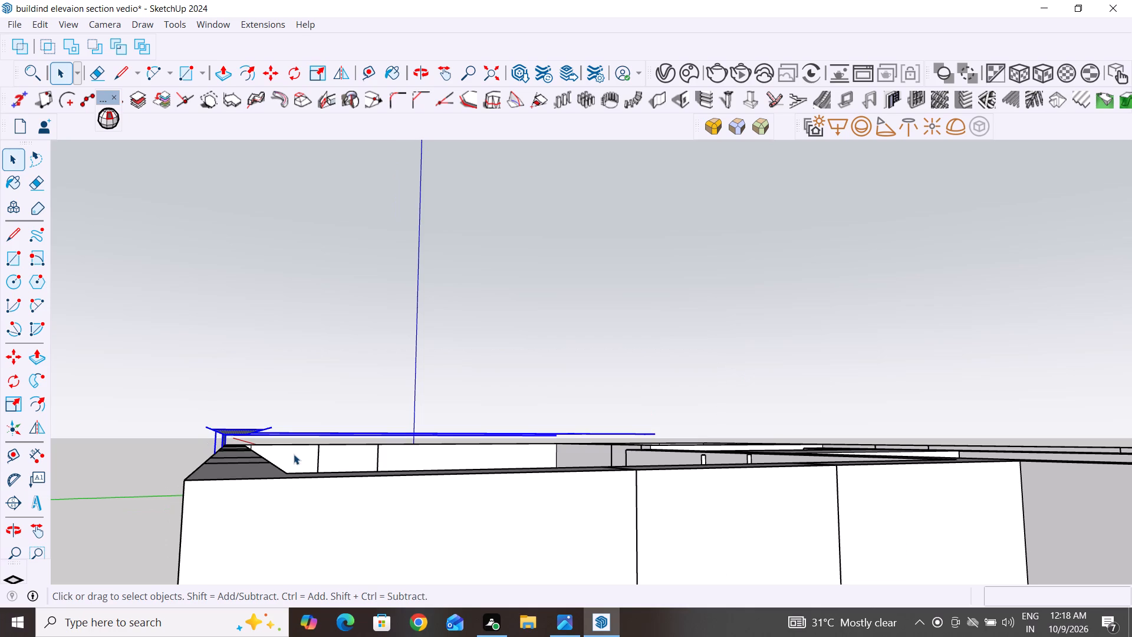
pyautogui.press('Delete')
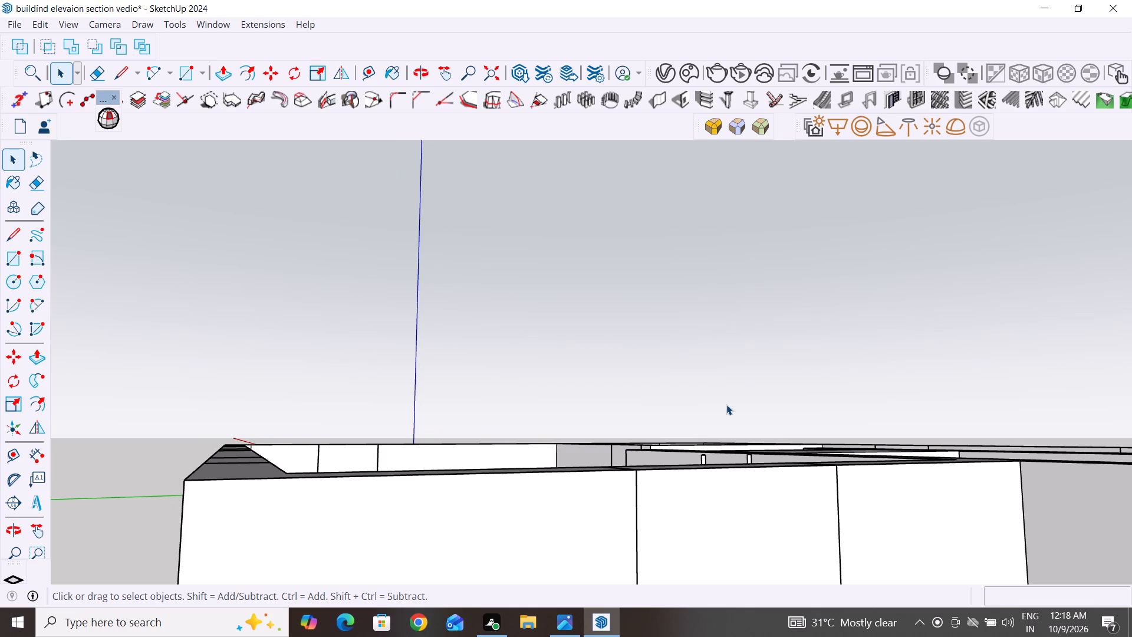
# Examine the open house from above, checking the wall tops and rooms for leftover slab geometry.
pyautogui.scroll(-3, 726, 405)
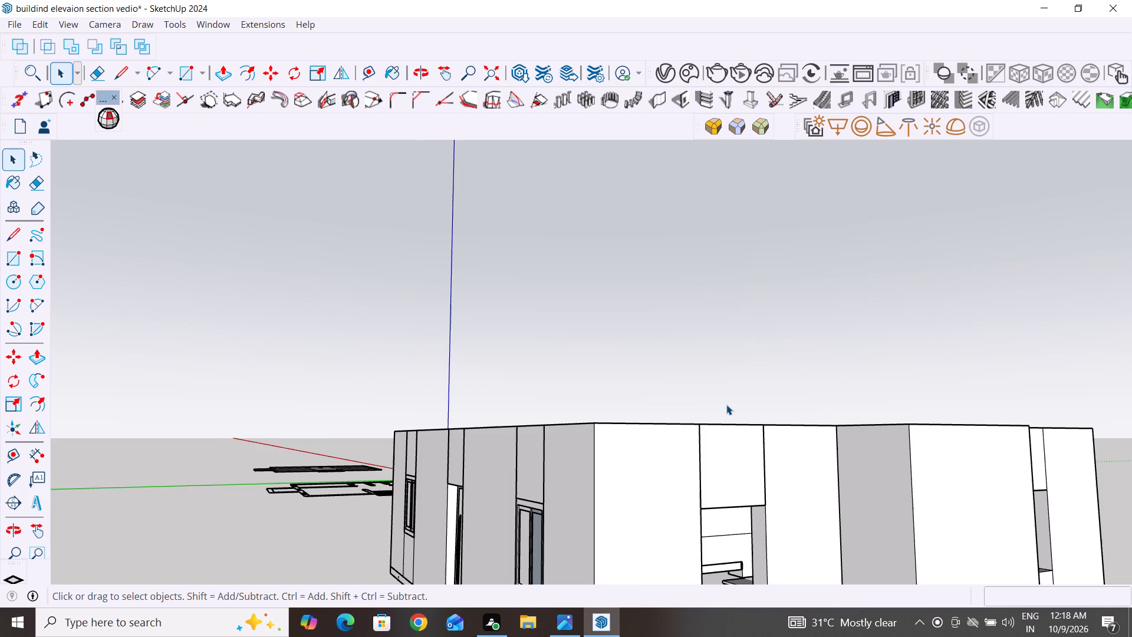
pyautogui.moveTo(732, 446); pyautogui.dragTo(688, 610, button='middle')
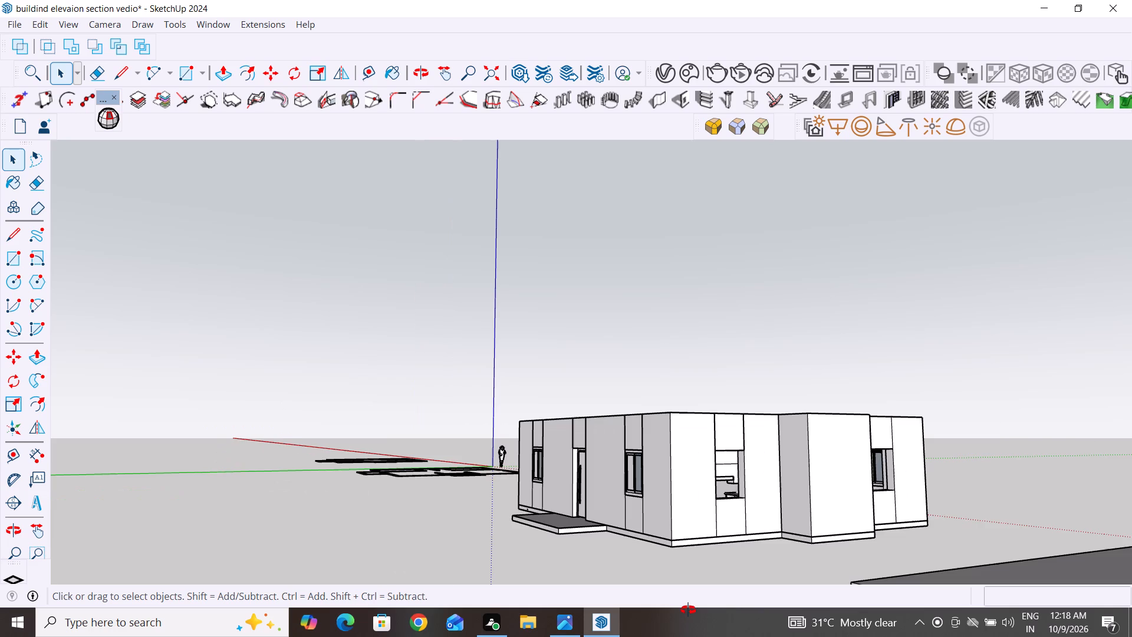
pyautogui.moveTo(688, 610); pyautogui.dragTo(669, 636, button='middle')
pyautogui.scroll(2, 956, 393)
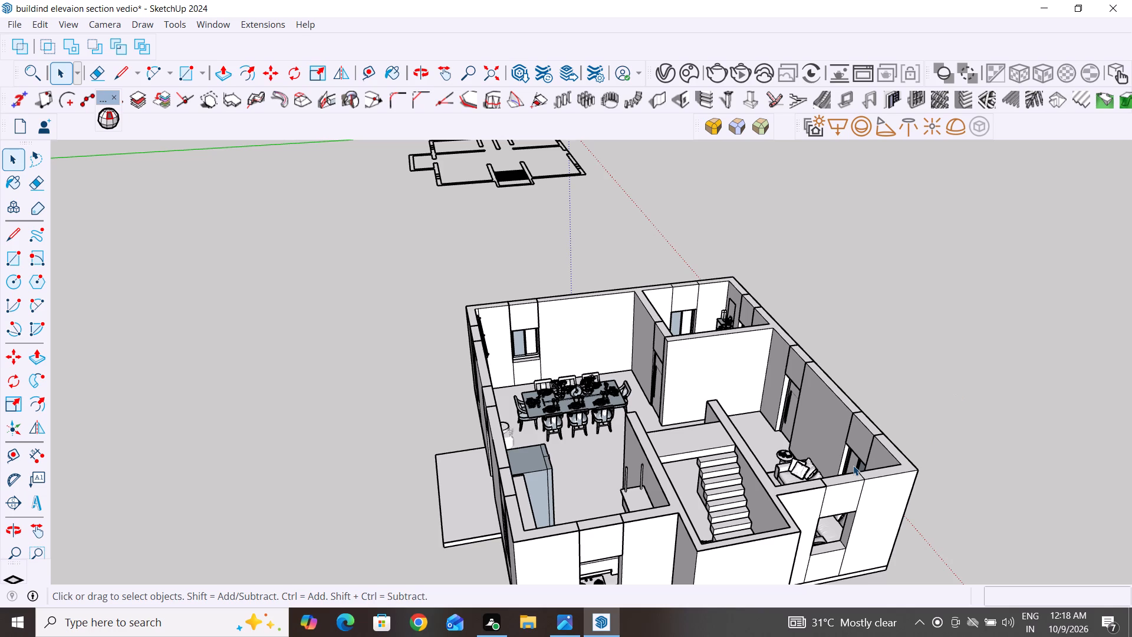
pyautogui.scroll(3, 853, 465)
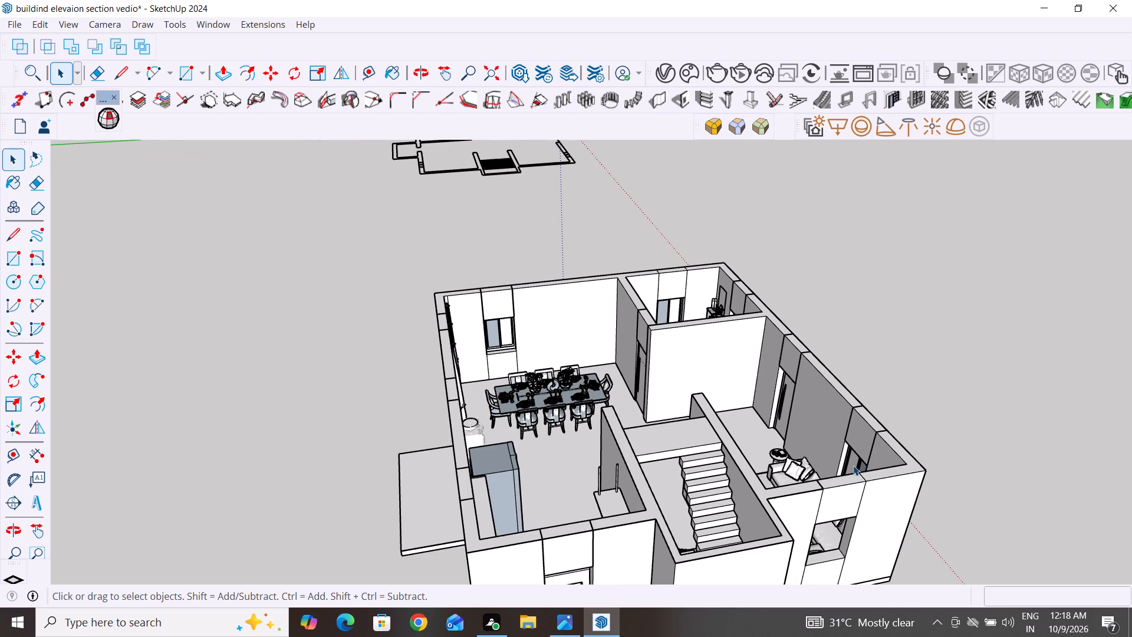
pyautogui.scroll(3, 377, 350)
pyautogui.moveTo(470, 372); pyautogui.dragTo(295, 422, button='middle')
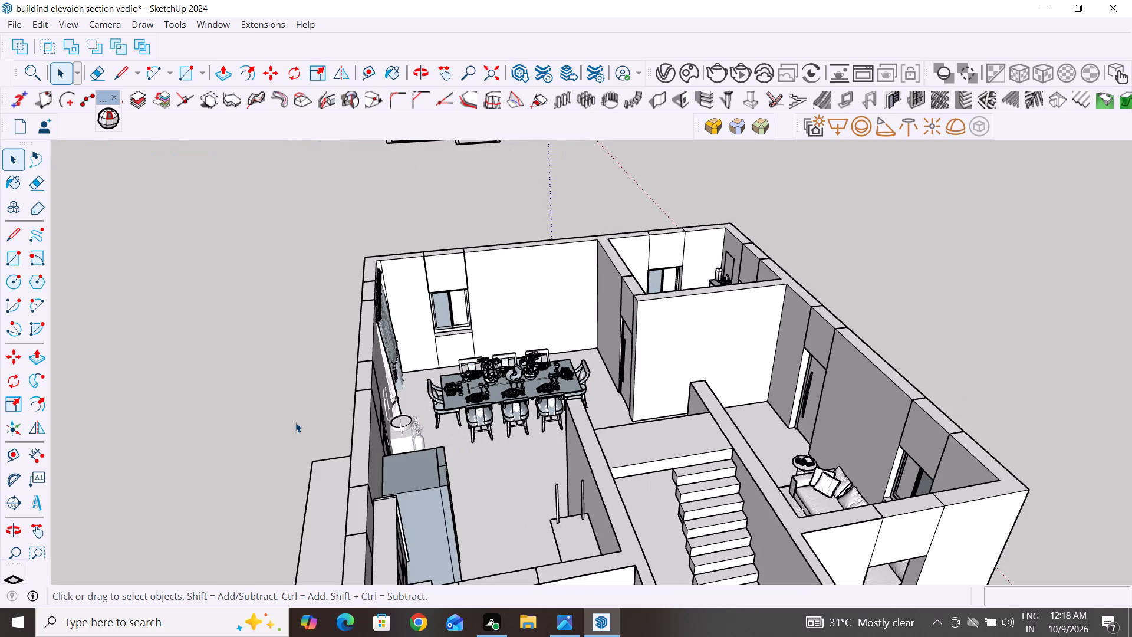
pyautogui.moveTo(295, 422); pyautogui.dragTo(251, 405, button='middle')
pyautogui.scroll(-3, 251, 405)
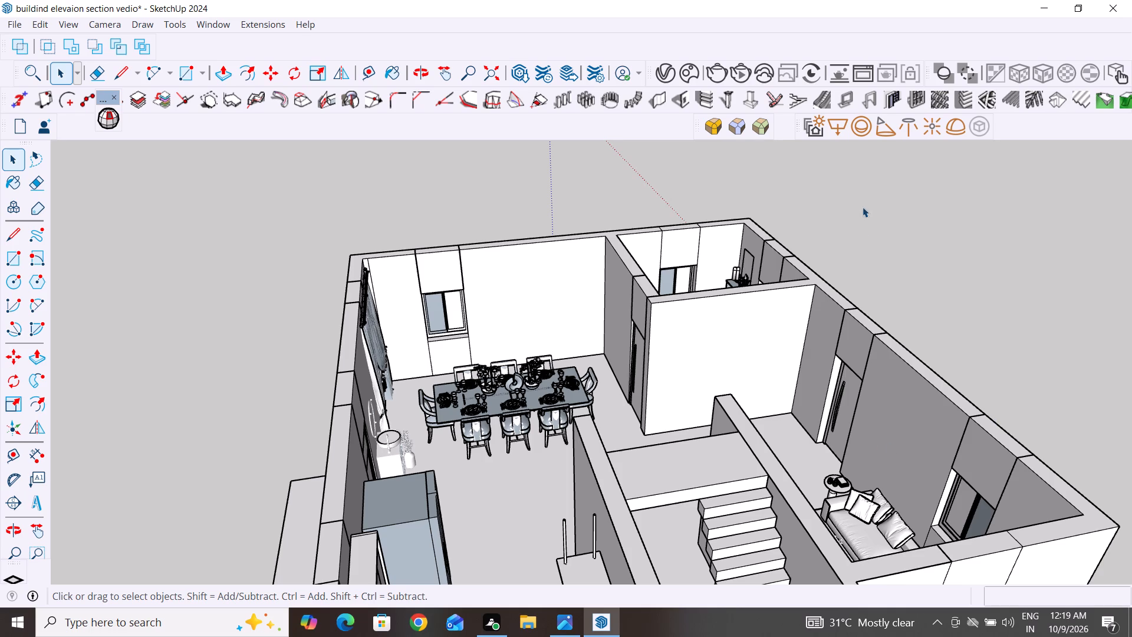
pyautogui.scroll(-8, 574, 379)
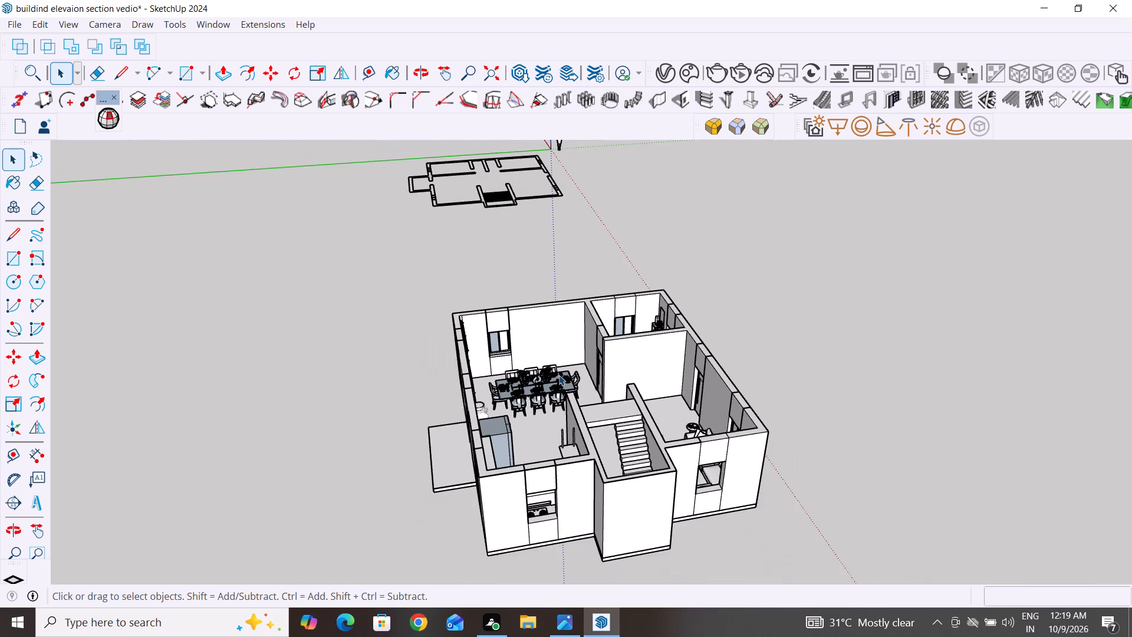
pyautogui.scroll(-6, 559, 375)
# Save the model under its existing file name.
pyautogui.click(13, 24)
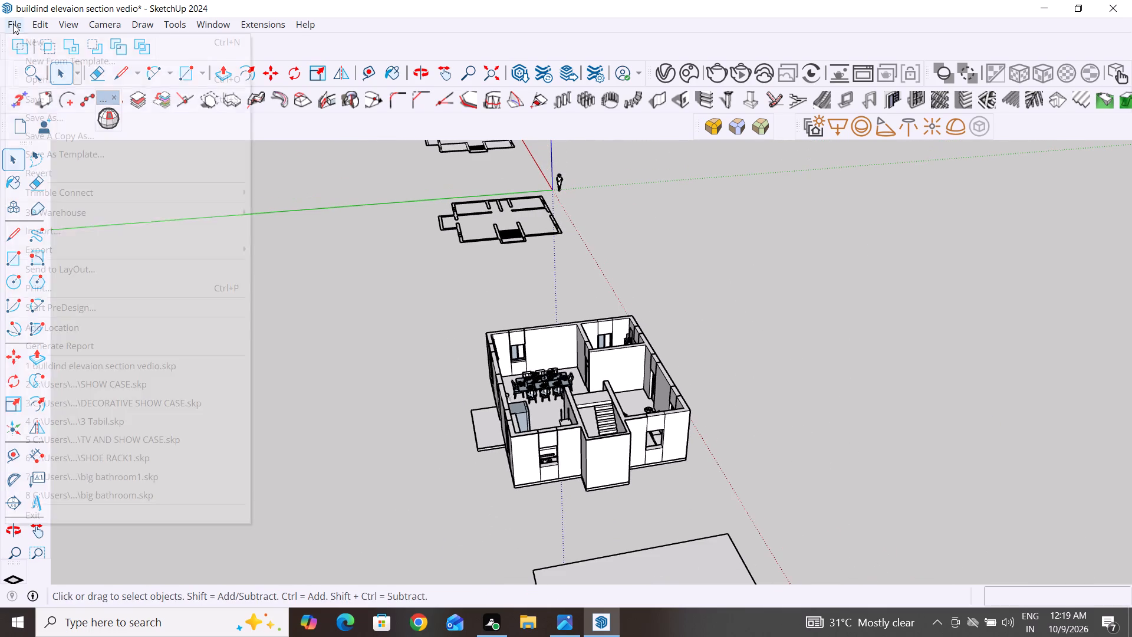
pyautogui.click(50, 103)
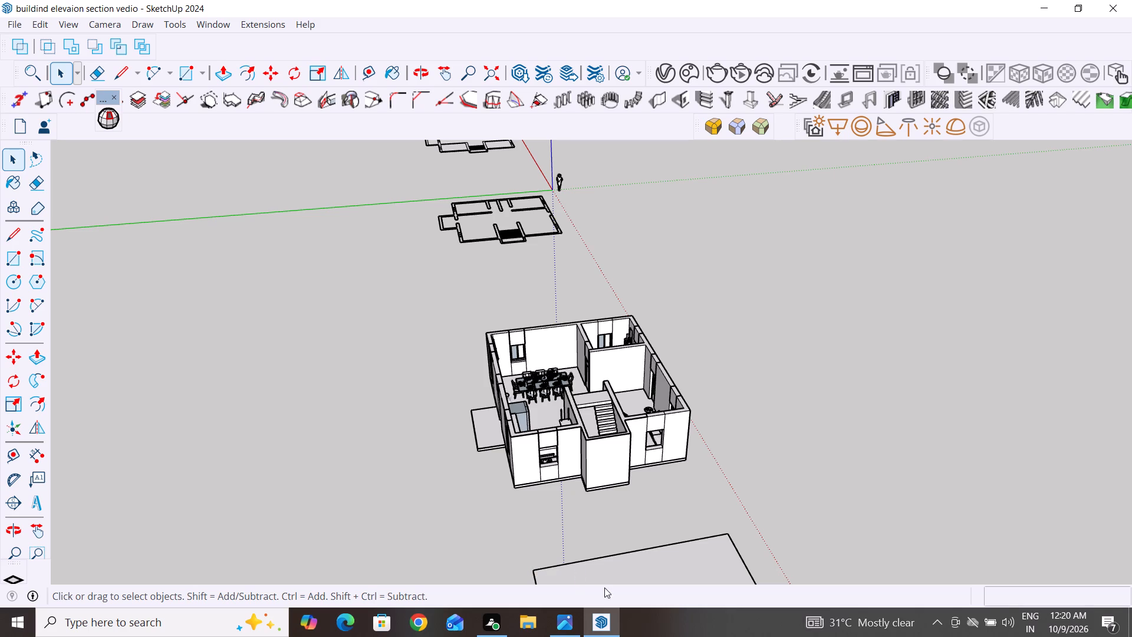
# Draw a line on the slab copy across the base of the stairwell projection, joining its two inner corners.
pyautogui.scroll(-6, 702, 369)
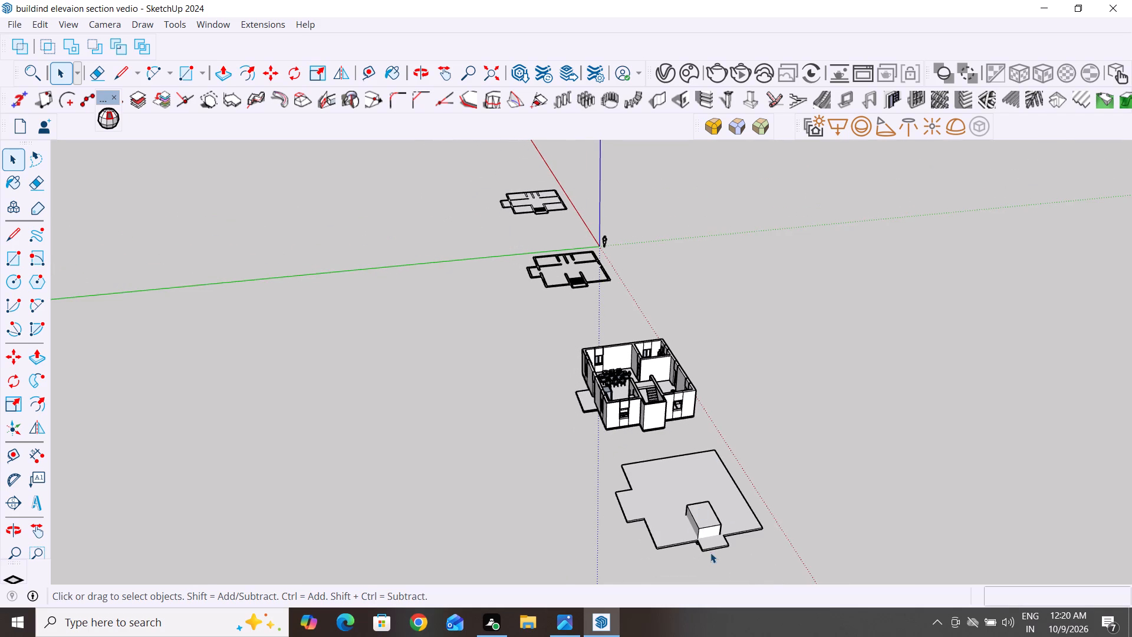
pyautogui.scroll(19, 710, 553)
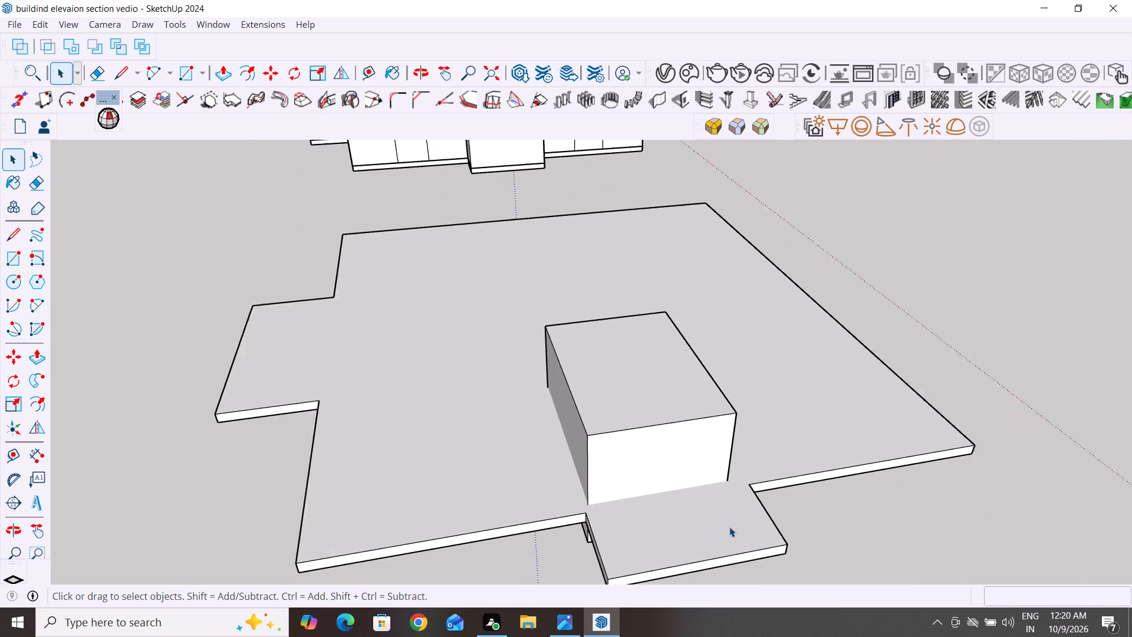
pyautogui.scroll(1, 729, 527)
pyautogui.scroll(4, 615, 544)
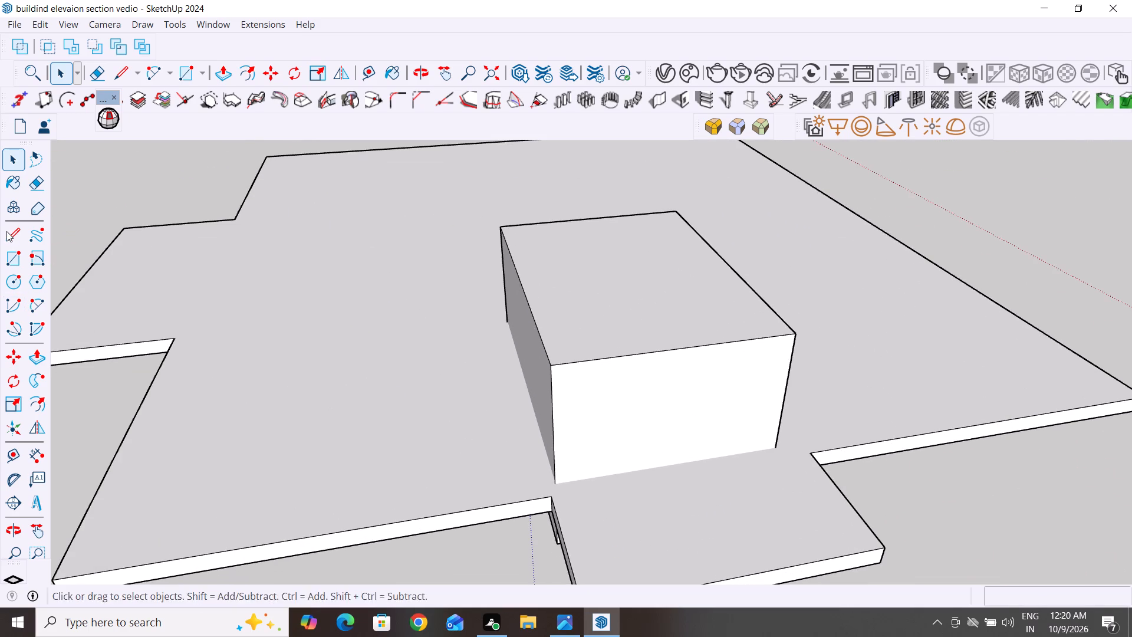
pyautogui.click(13, 239)
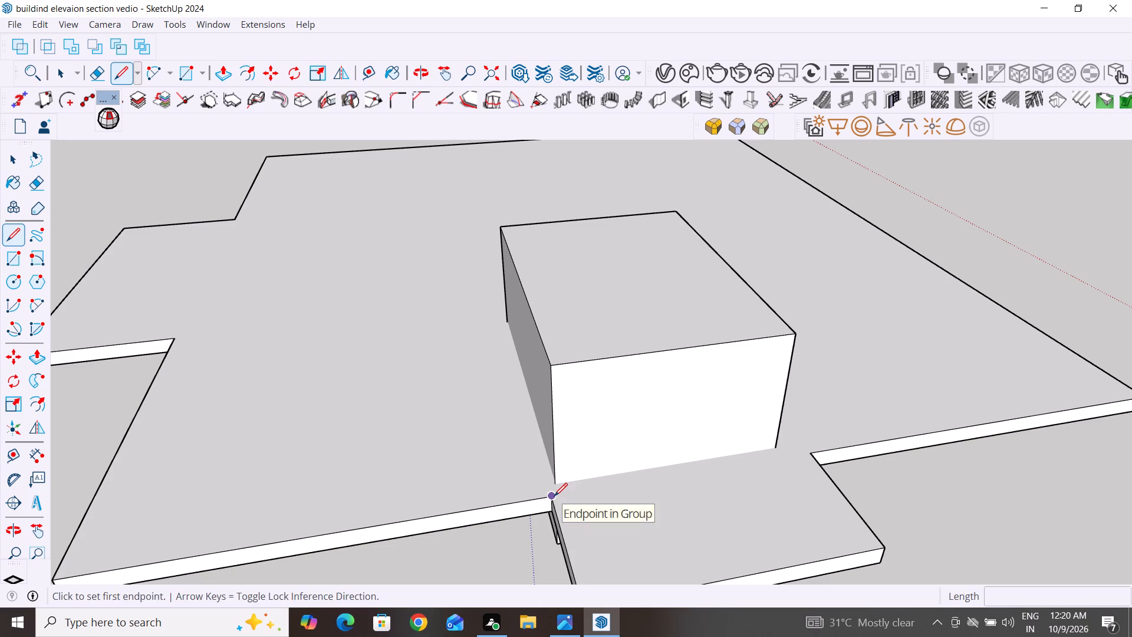
pyautogui.click(554, 496)
pyautogui.click(815, 452)
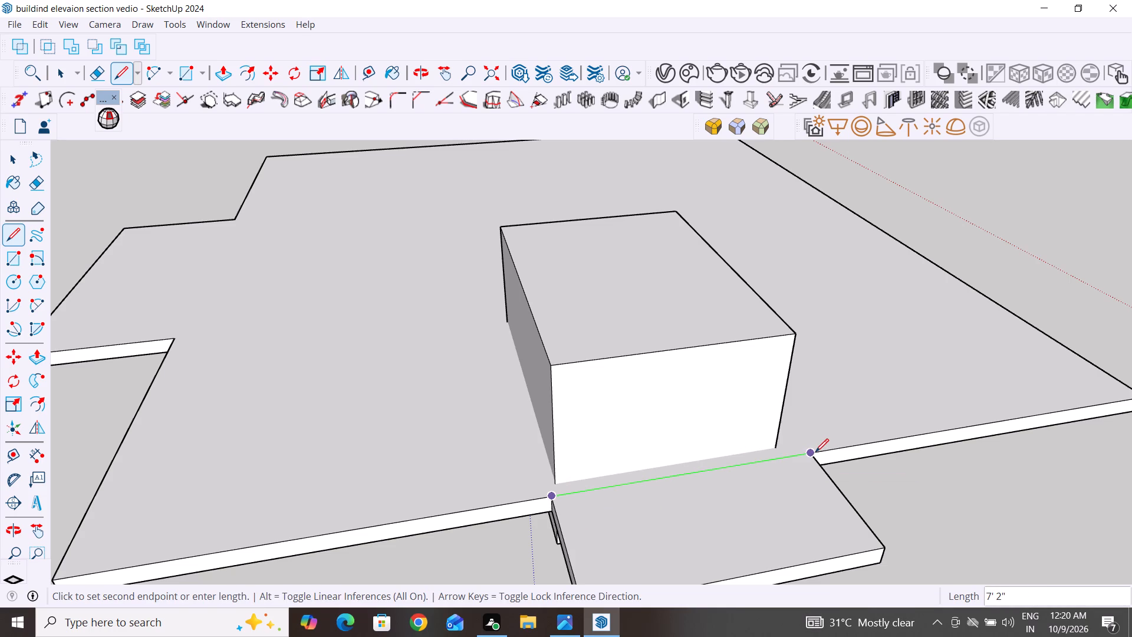
pyautogui.click(12, 165)
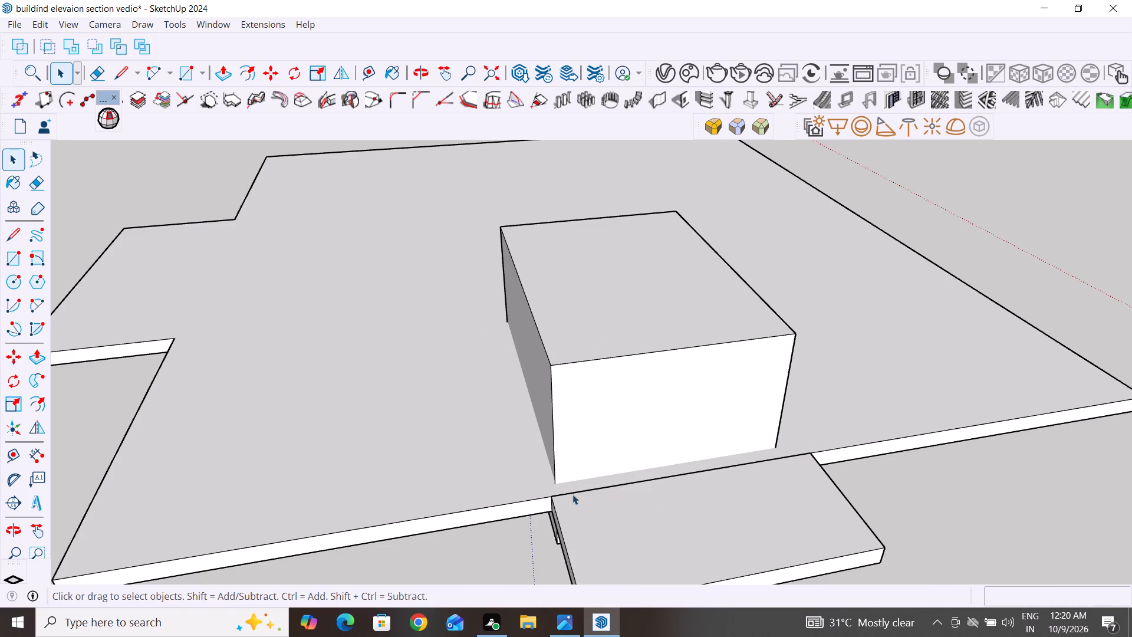
# Draw a short reference line from the midpoint of the line across the projection's base, outward onto the projection.
pyautogui.click(9, 236)
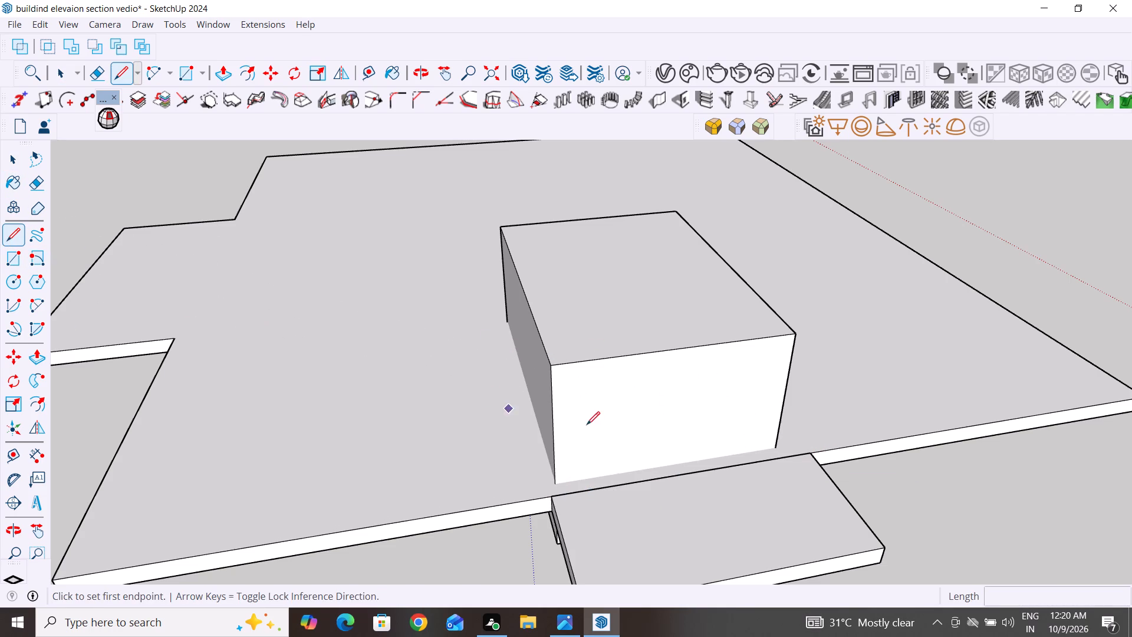
pyautogui.click(686, 474)
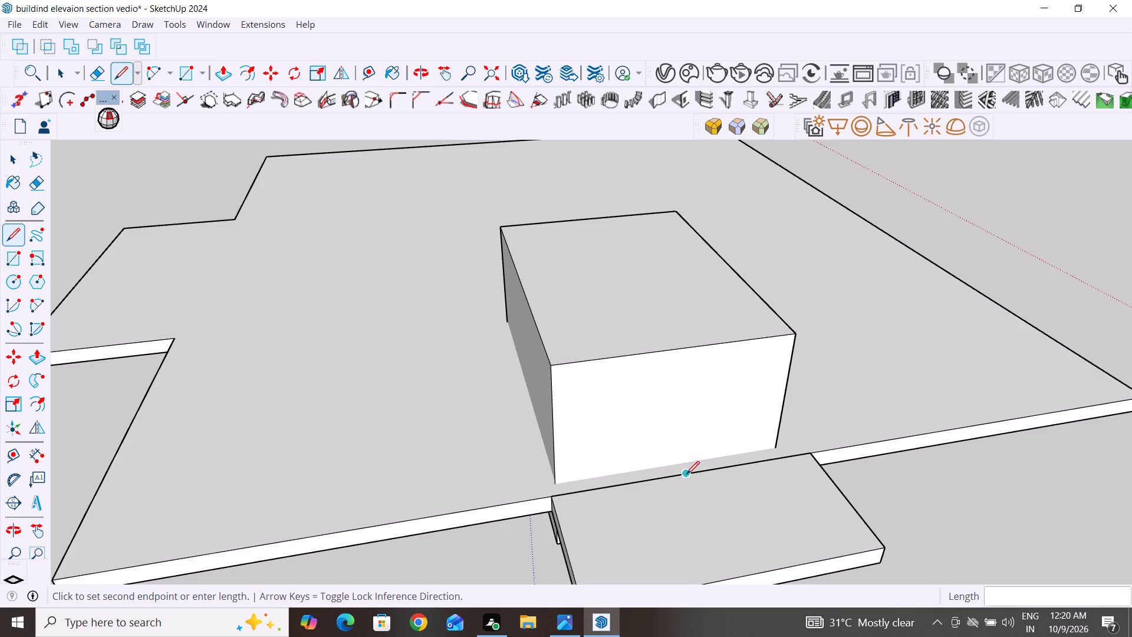
pyautogui.click(702, 500)
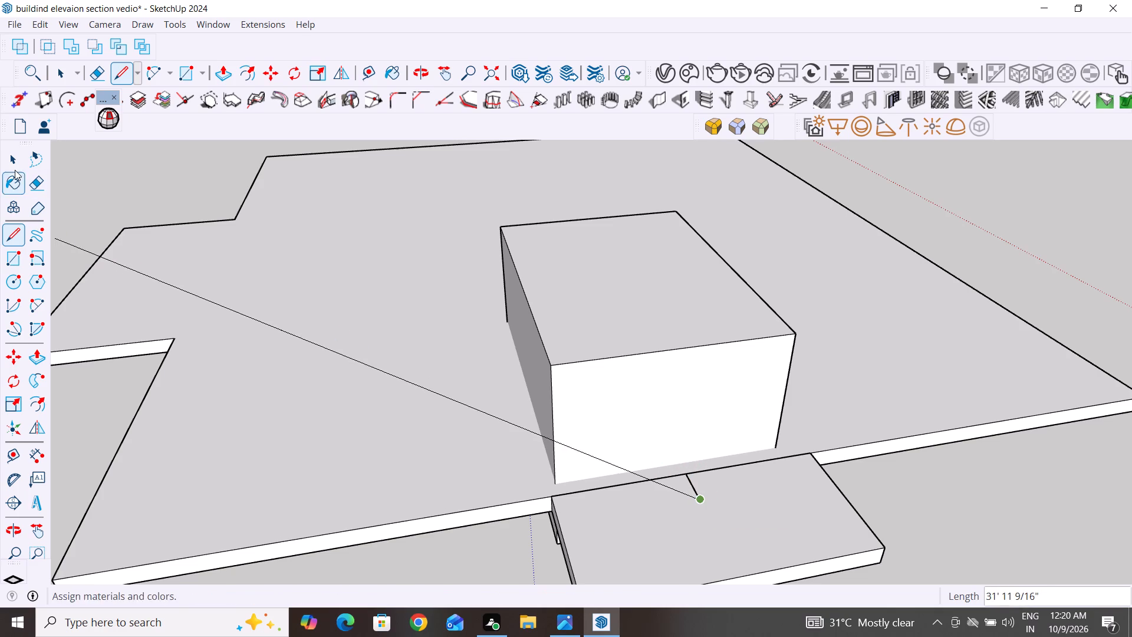
pyautogui.click(15, 170)
# Draw a centre line about 3' 7" long down the stairwell box's front face, from its top edge's midpoint to the slab.
pyautogui.click(10, 232)
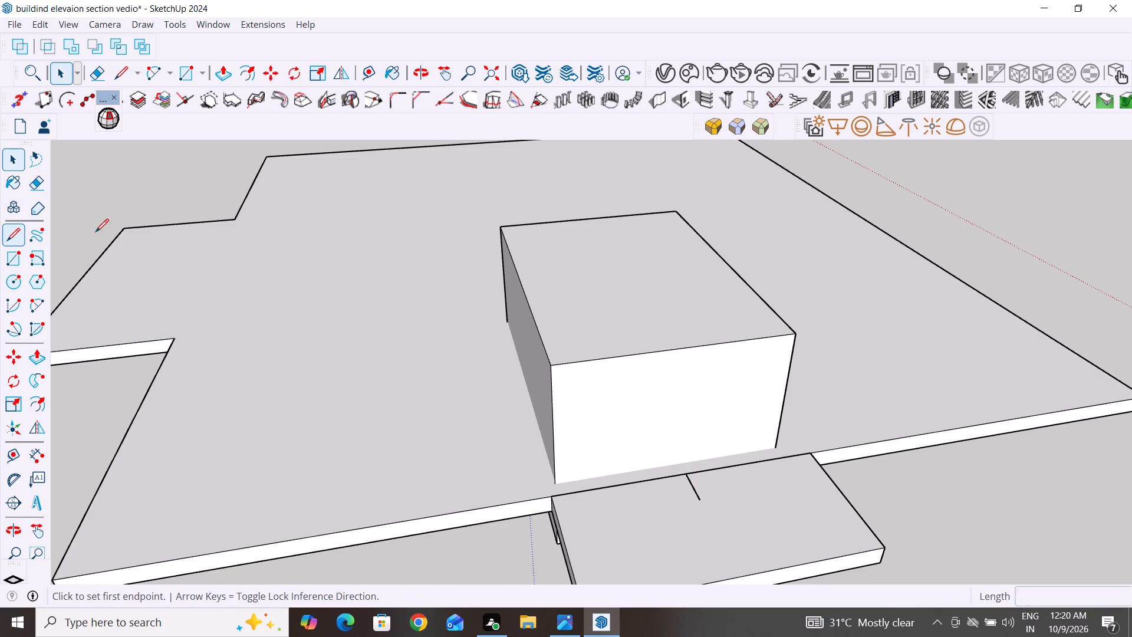
pyautogui.click(677, 349)
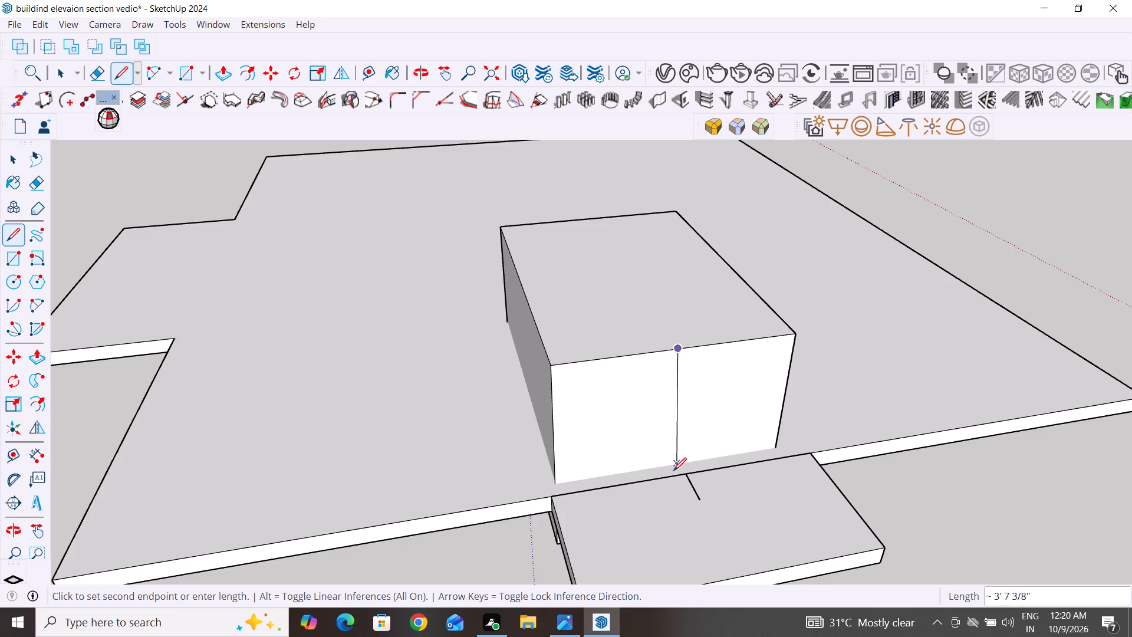
pyautogui.click(667, 468)
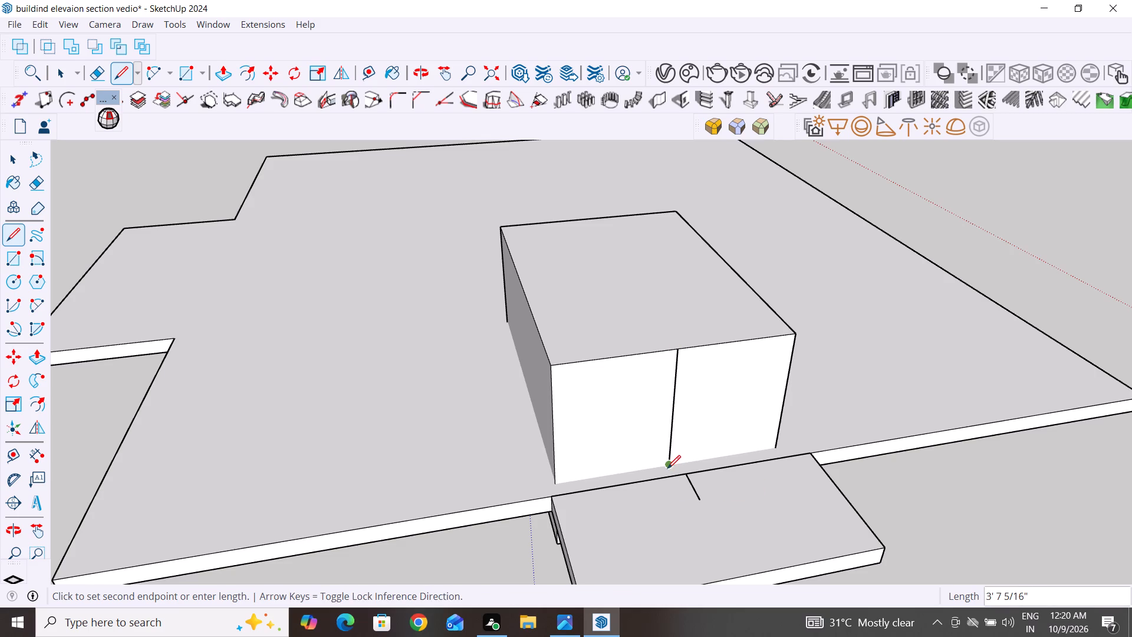
pyautogui.click(10, 149)
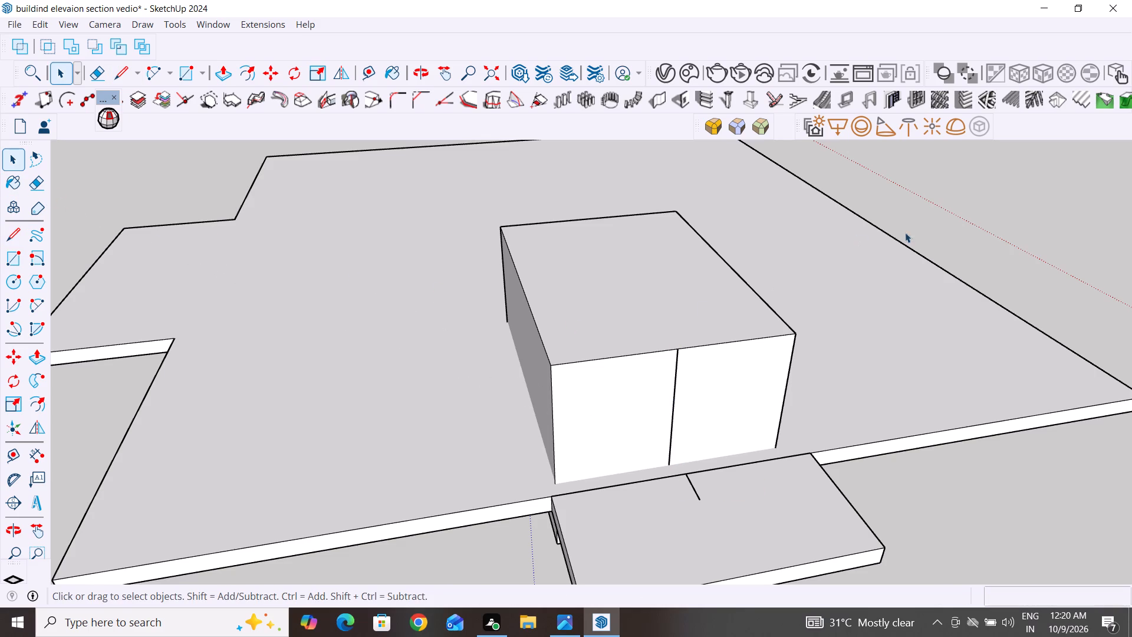
pyautogui.click(992, 206)
# Open the stairwell box group and move all its geometry straight down about 1' 2 9/16" through the slab.
pyautogui.moveTo(817, 353); pyautogui.dragTo(730, 261, button='middle')
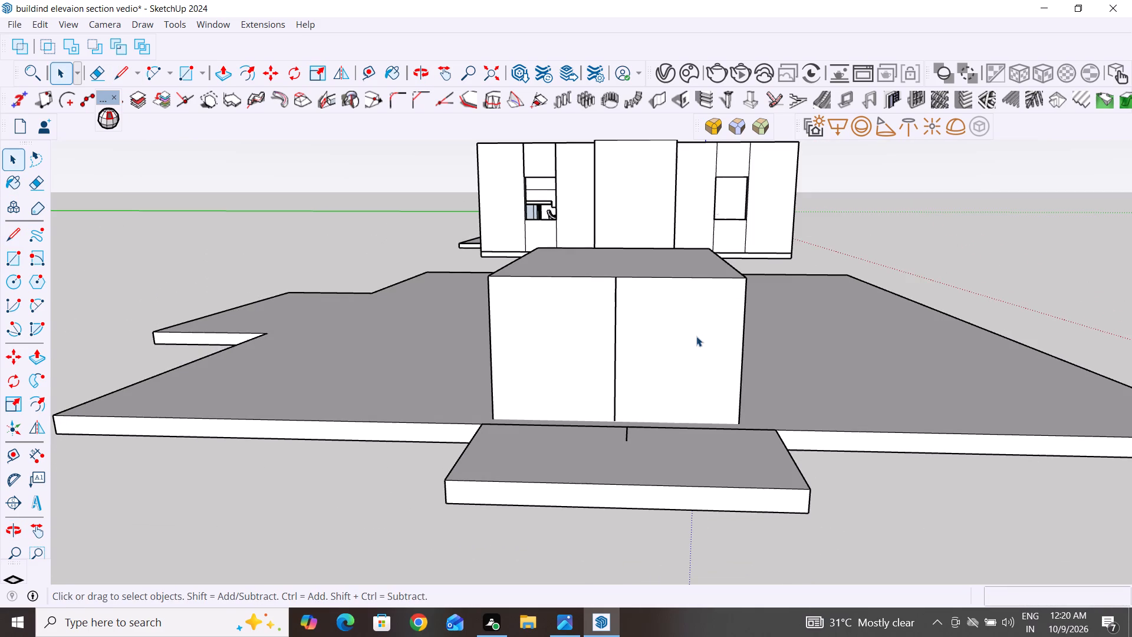
pyautogui.click(695, 336)
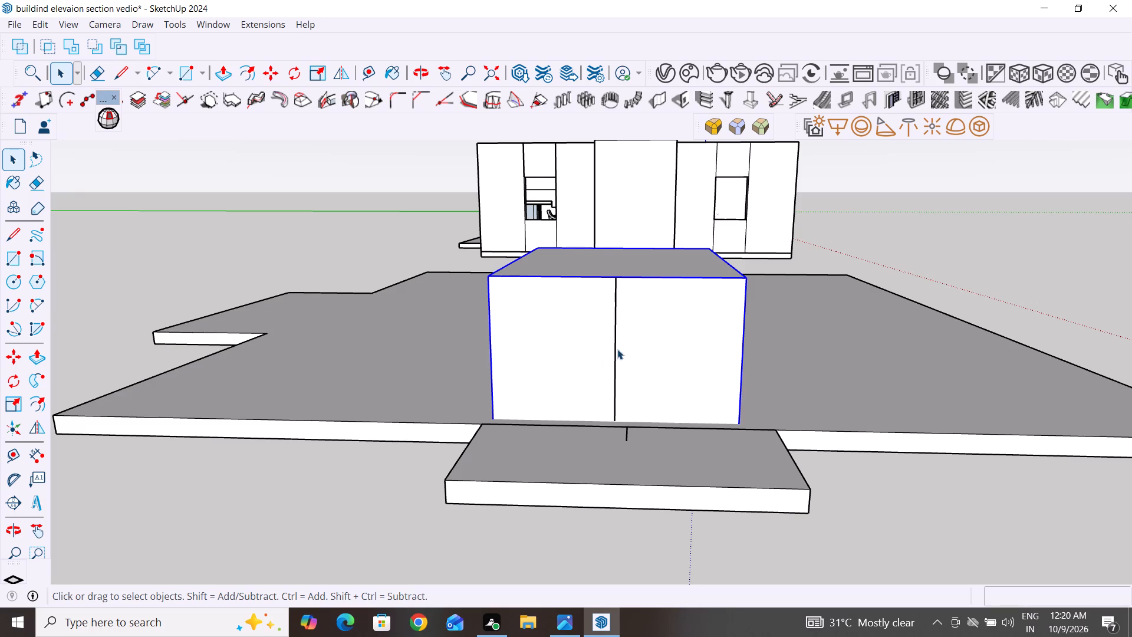
pyautogui.tripleClick(618, 347)
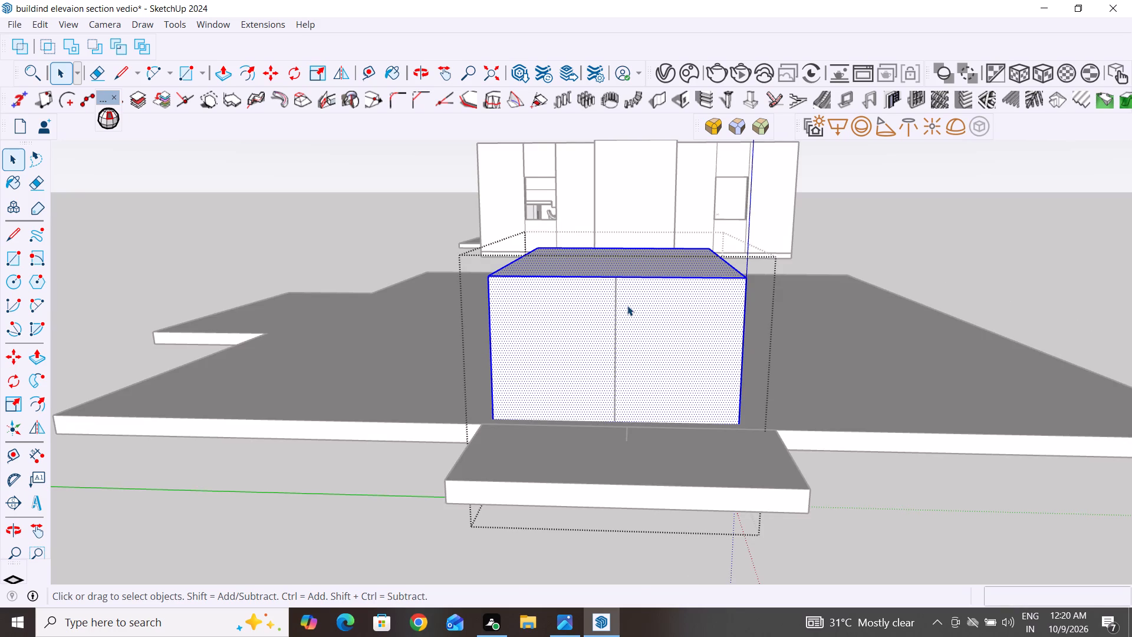
pyautogui.press('m')
pyautogui.click(614, 277)
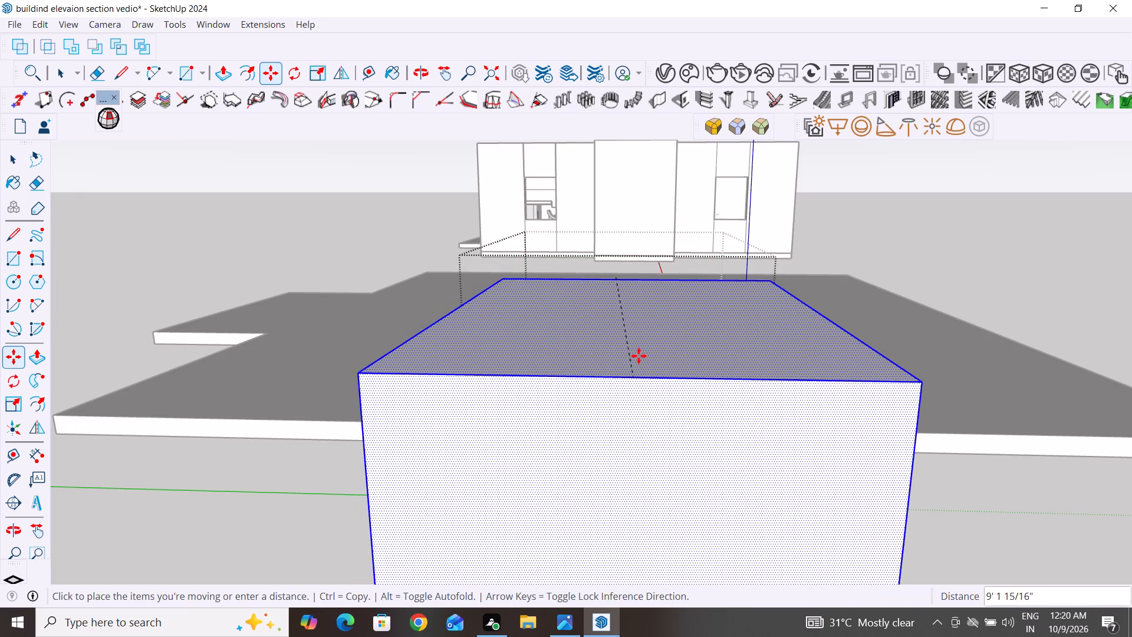
pyautogui.scroll(-10, 639, 356)
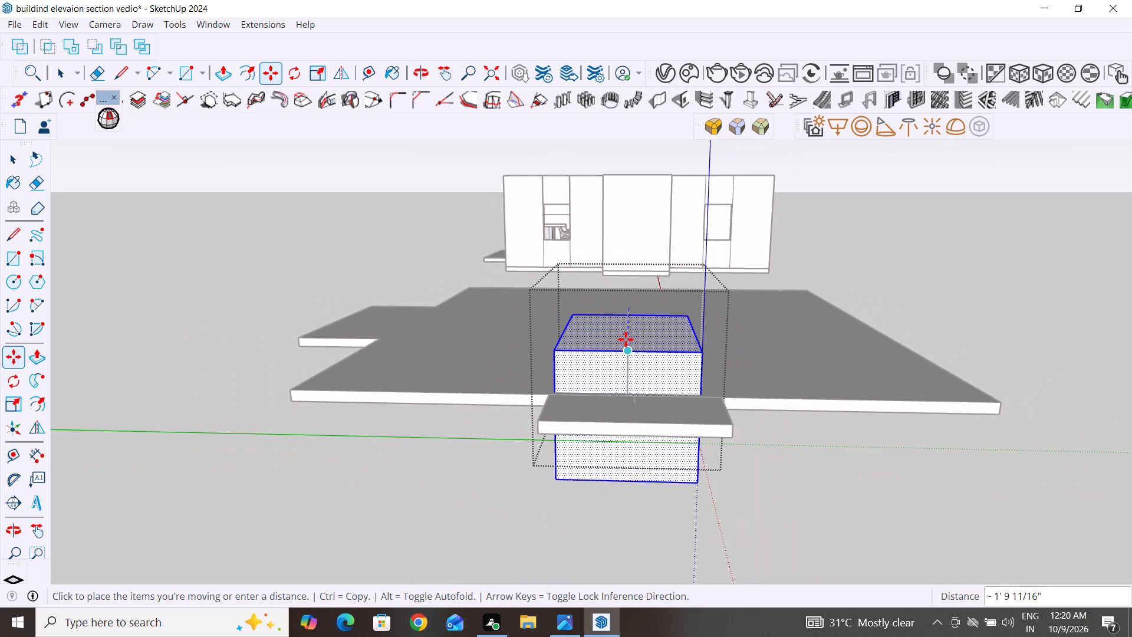
pyautogui.click(626, 337)
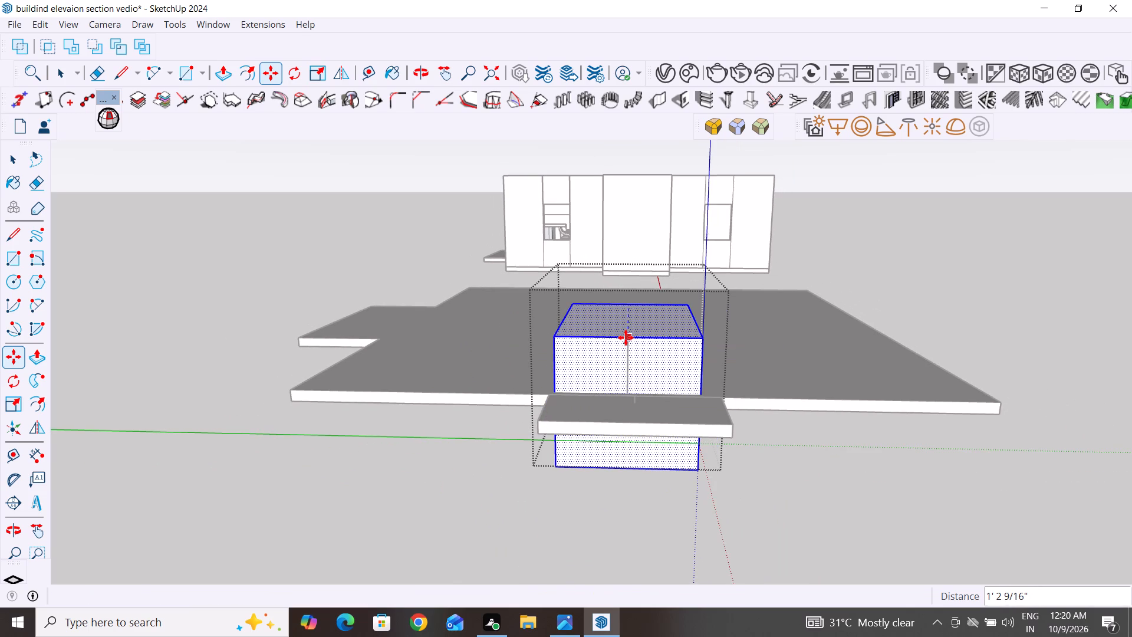
pyautogui.click(17, 160)
pyautogui.click(164, 275)
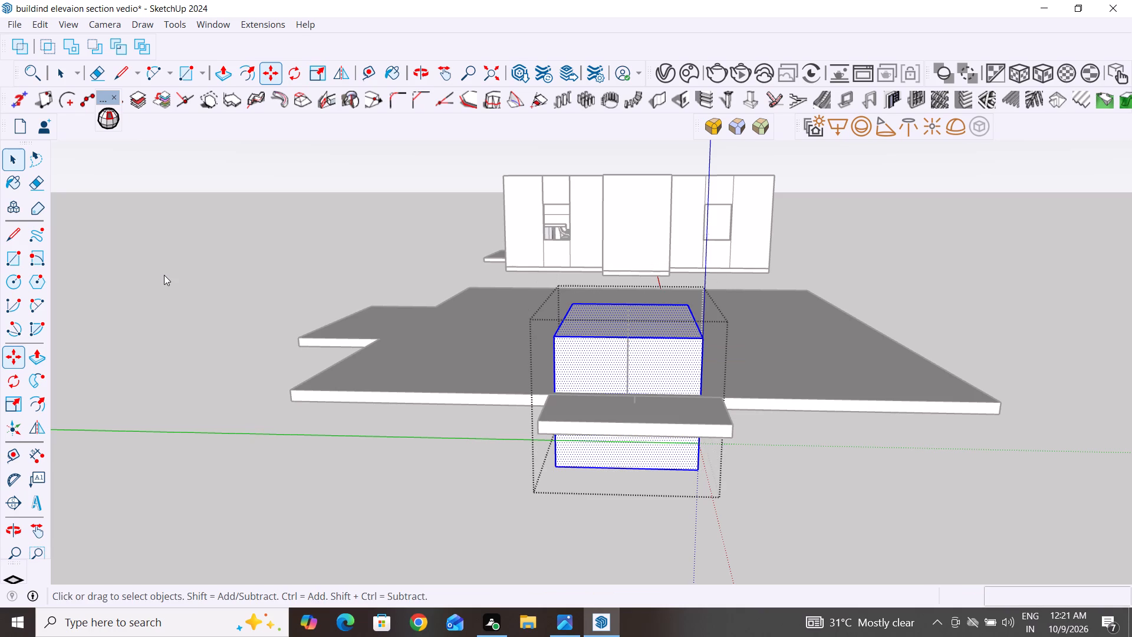
pyautogui.scroll(3, 797, 422)
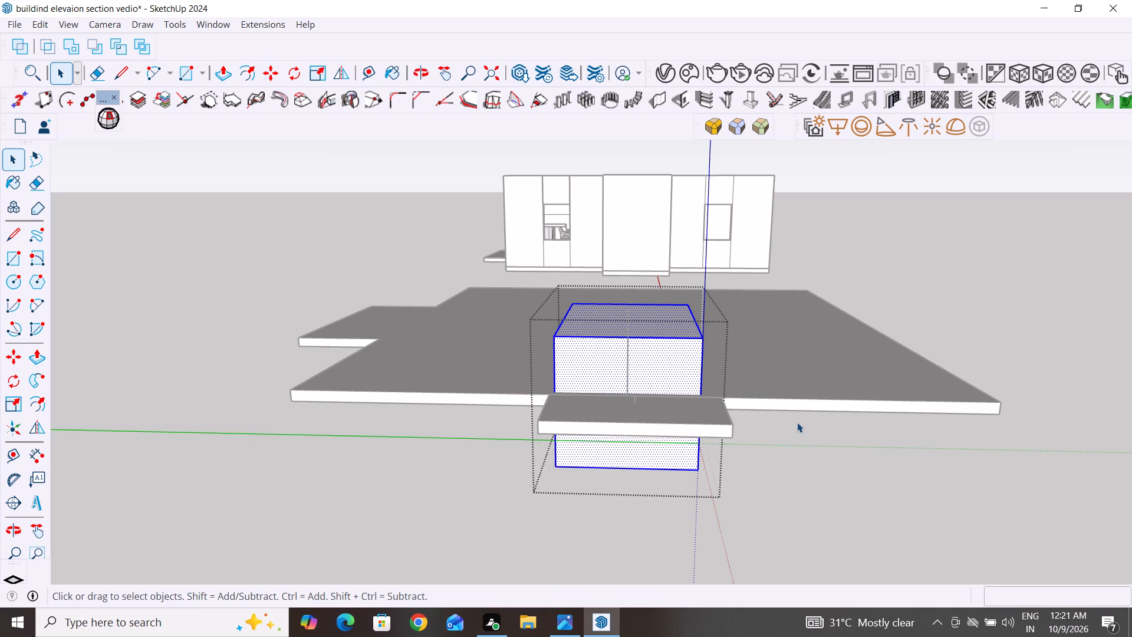
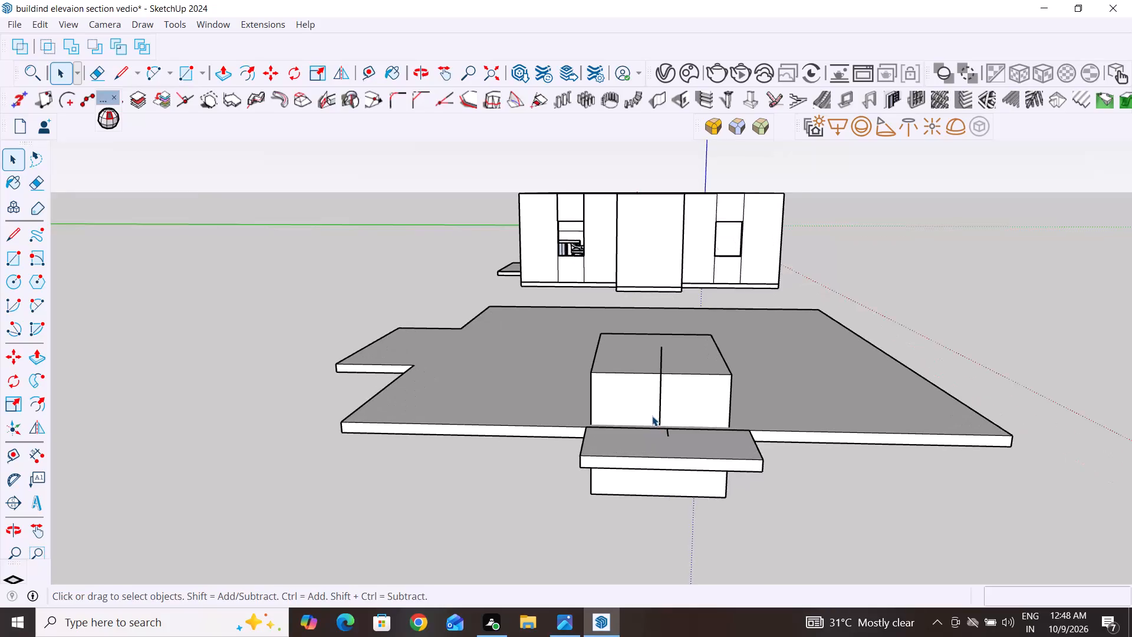
# Move the stairwell box with its centre line about 6 1/2" so the line's lower end meets the base line's midpoint.
pyautogui.moveTo(656, 439); pyautogui.dragTo(685, 474, button='middle')
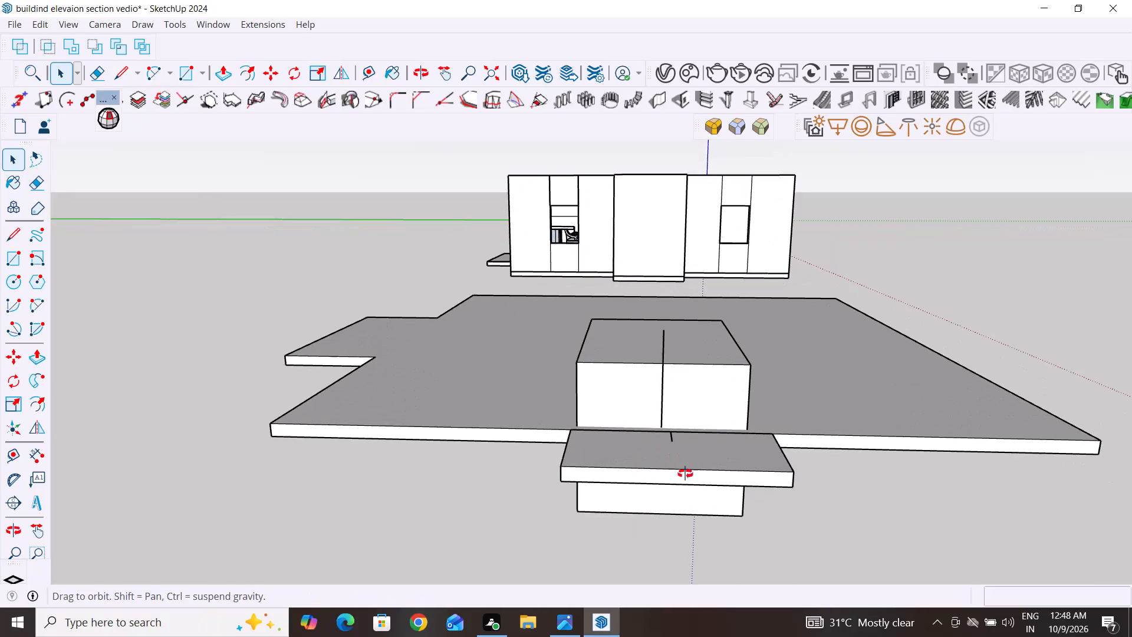
pyautogui.moveTo(685, 474); pyautogui.dragTo(673, 549, button='middle')
pyautogui.click(666, 402)
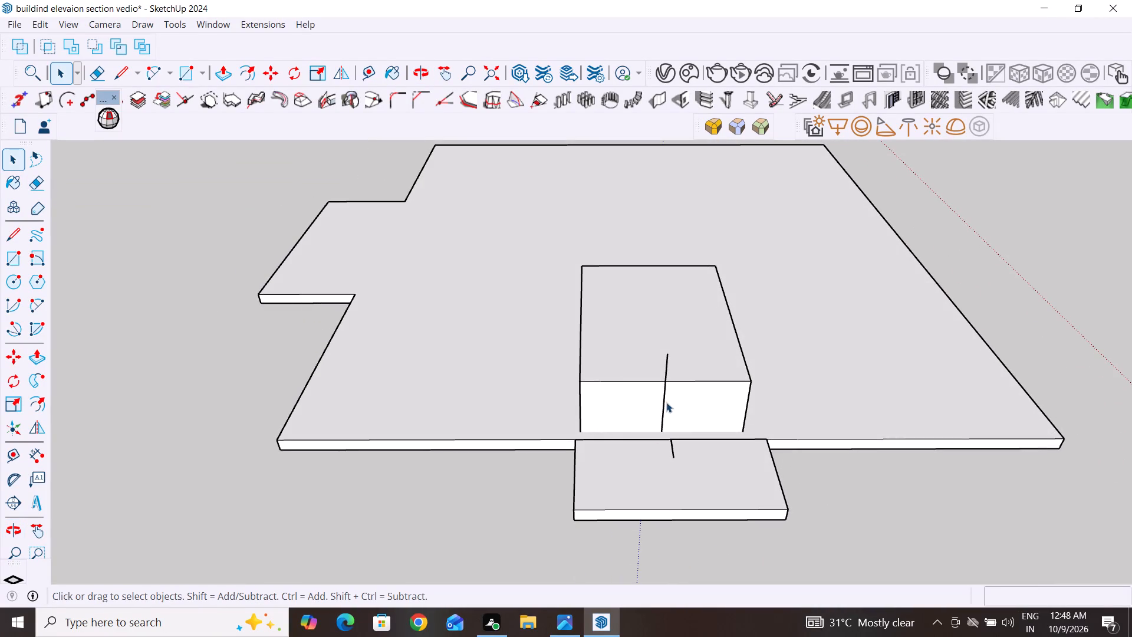
pyautogui.keyDown('ctrl'); pyautogui.click(681, 397); pyautogui.keyUp('ctrl')
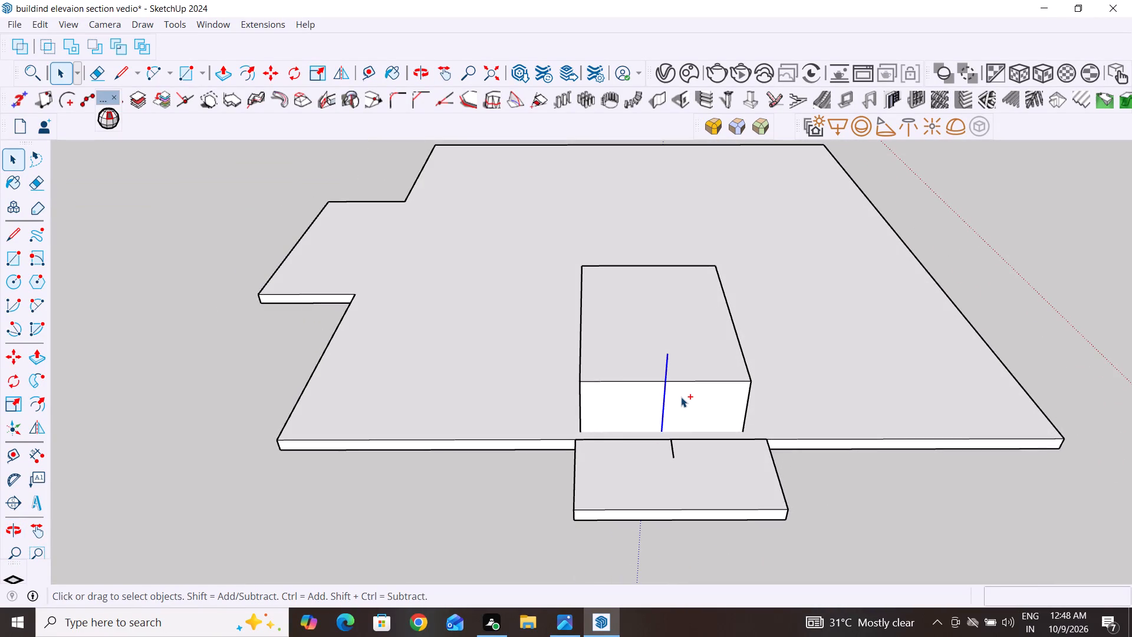
pyautogui.press('m')
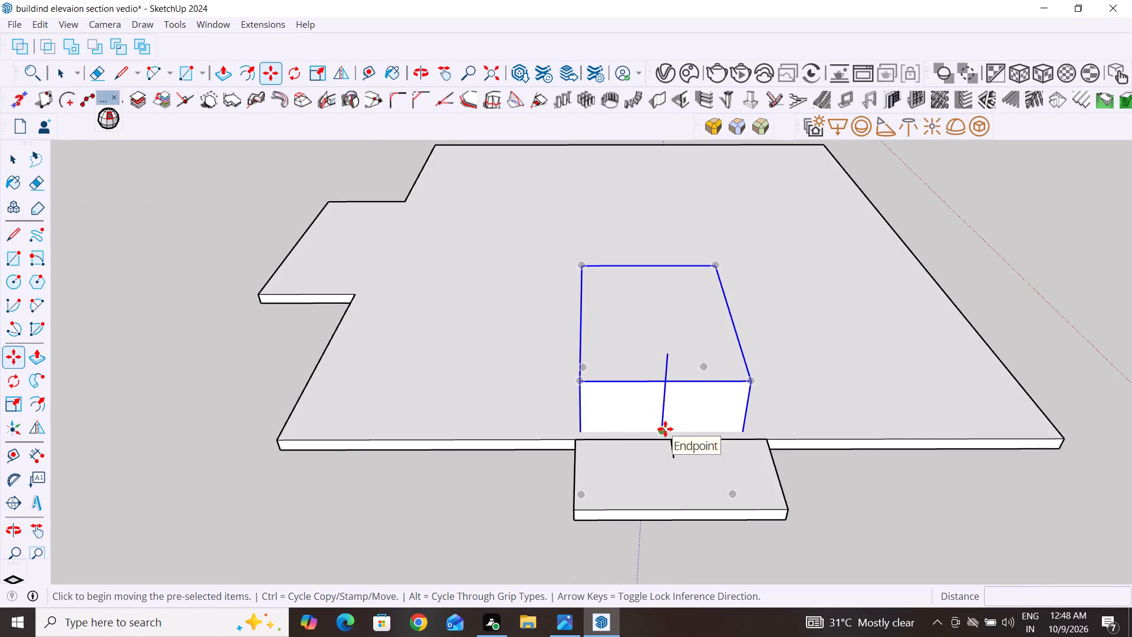
pyautogui.click(665, 429)
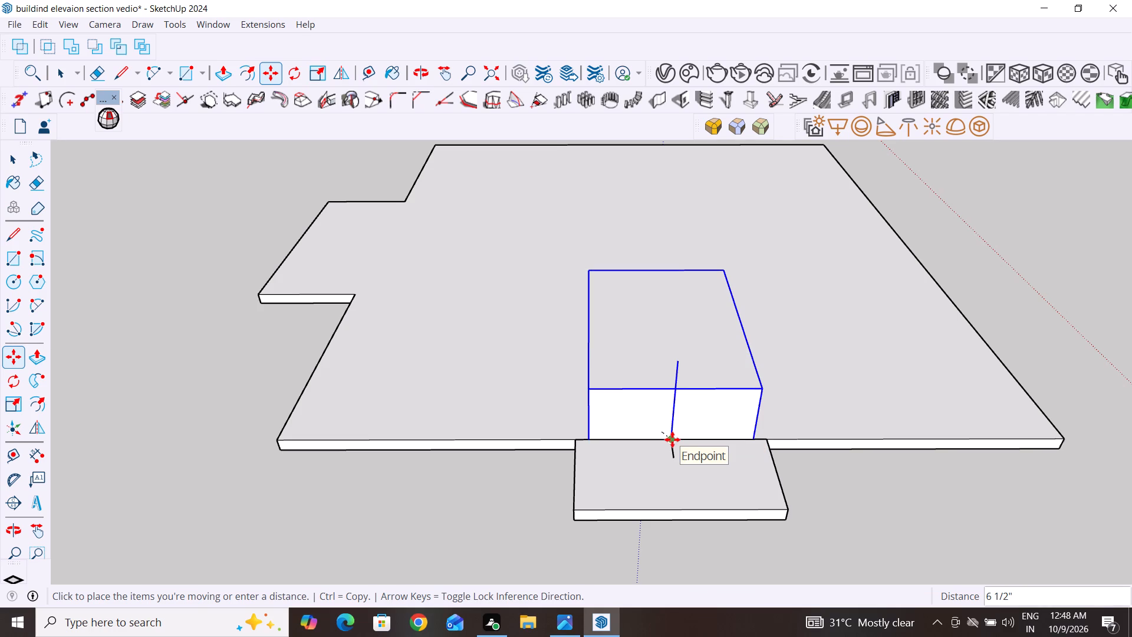
pyautogui.click(672, 439)
pyautogui.click(14, 159)
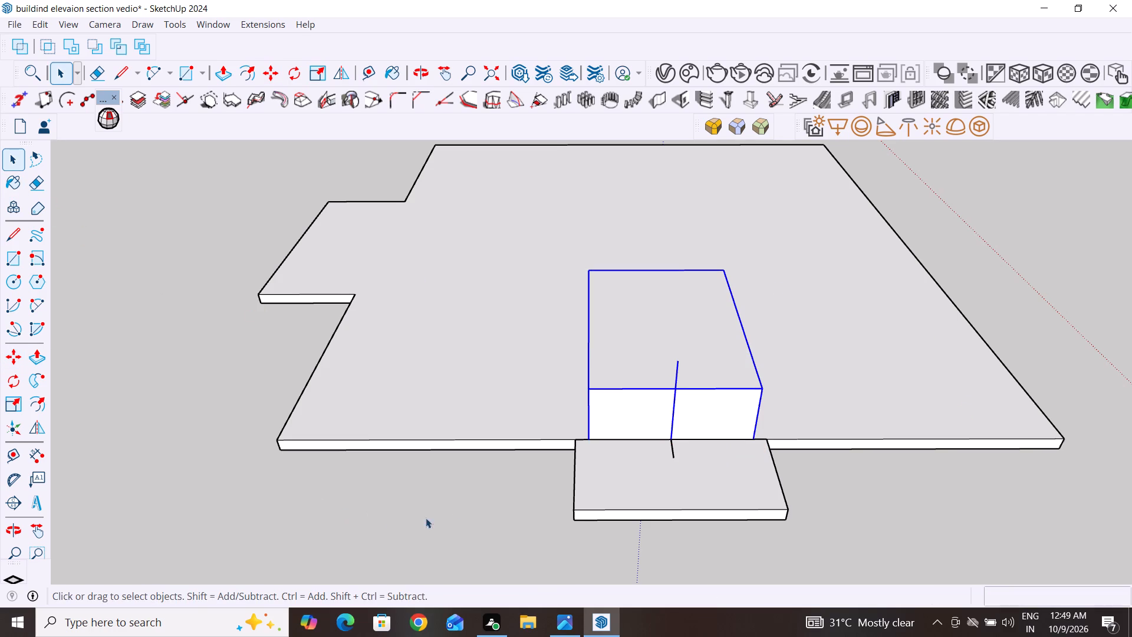
pyautogui.click(456, 507)
# Delete the centre line on the box's front face and the short reference line on the slab projection.
pyautogui.click(672, 421)
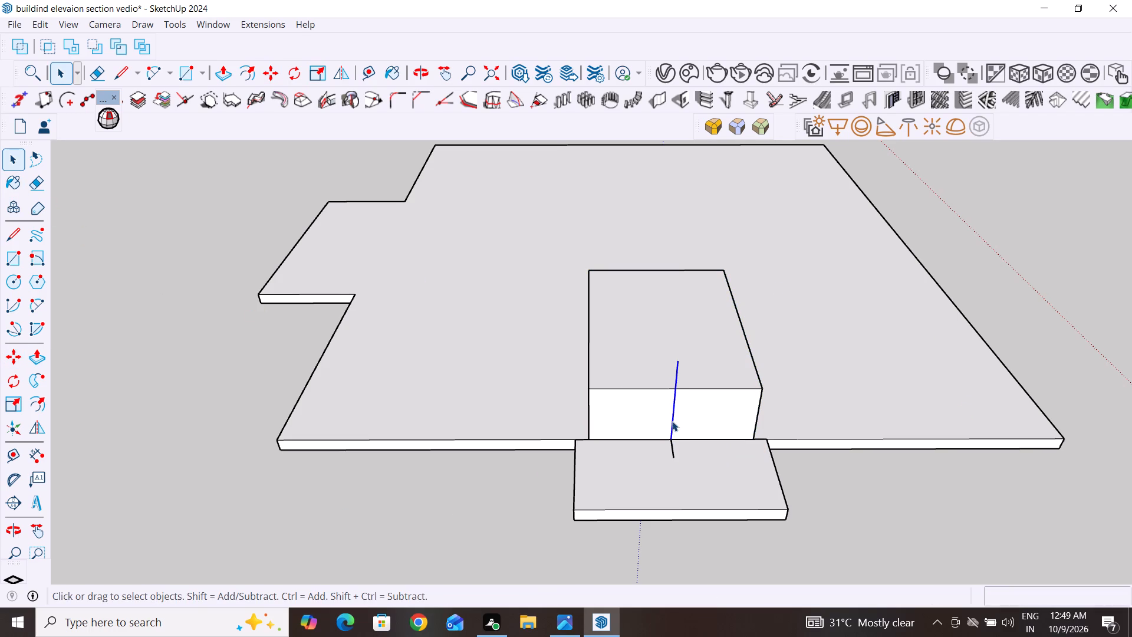
pyautogui.press('Delete')
pyautogui.click(673, 454)
pyautogui.press('Delete')
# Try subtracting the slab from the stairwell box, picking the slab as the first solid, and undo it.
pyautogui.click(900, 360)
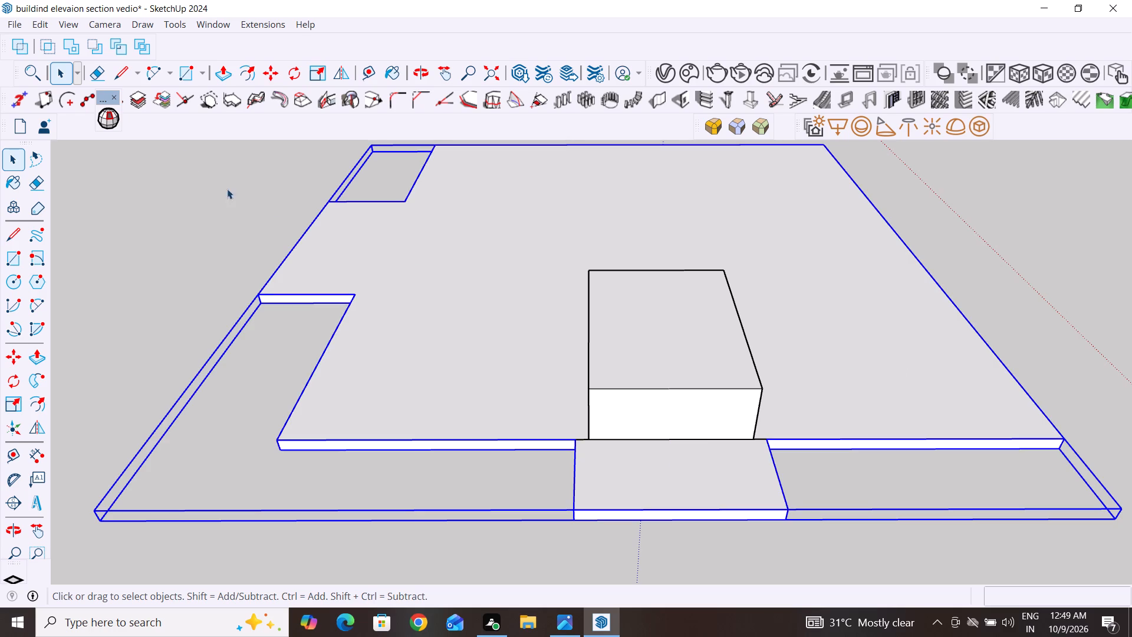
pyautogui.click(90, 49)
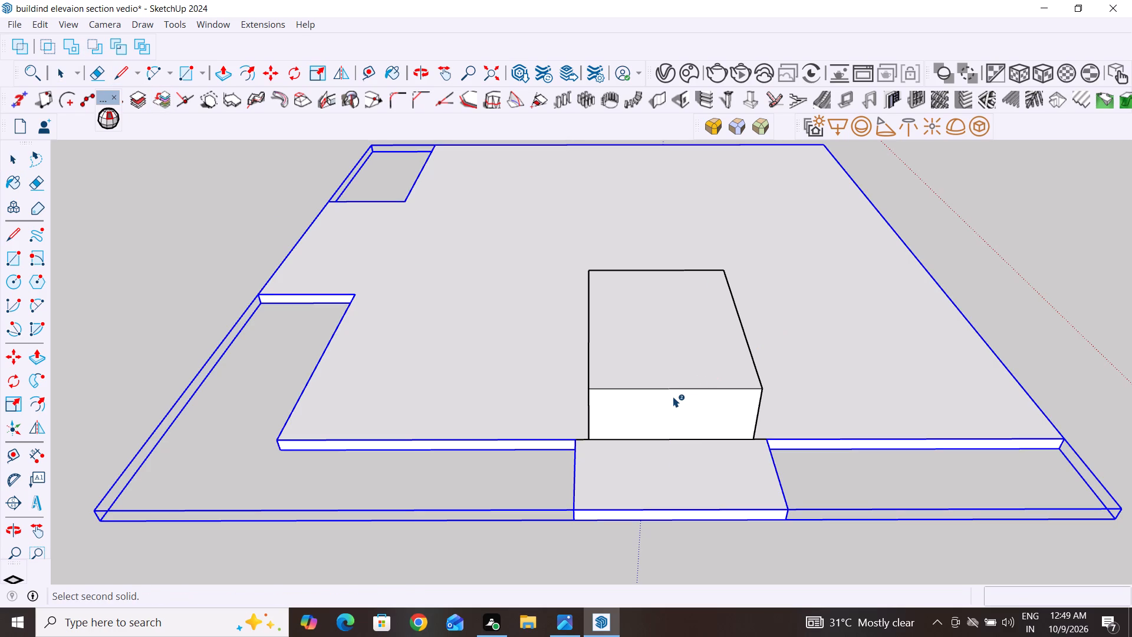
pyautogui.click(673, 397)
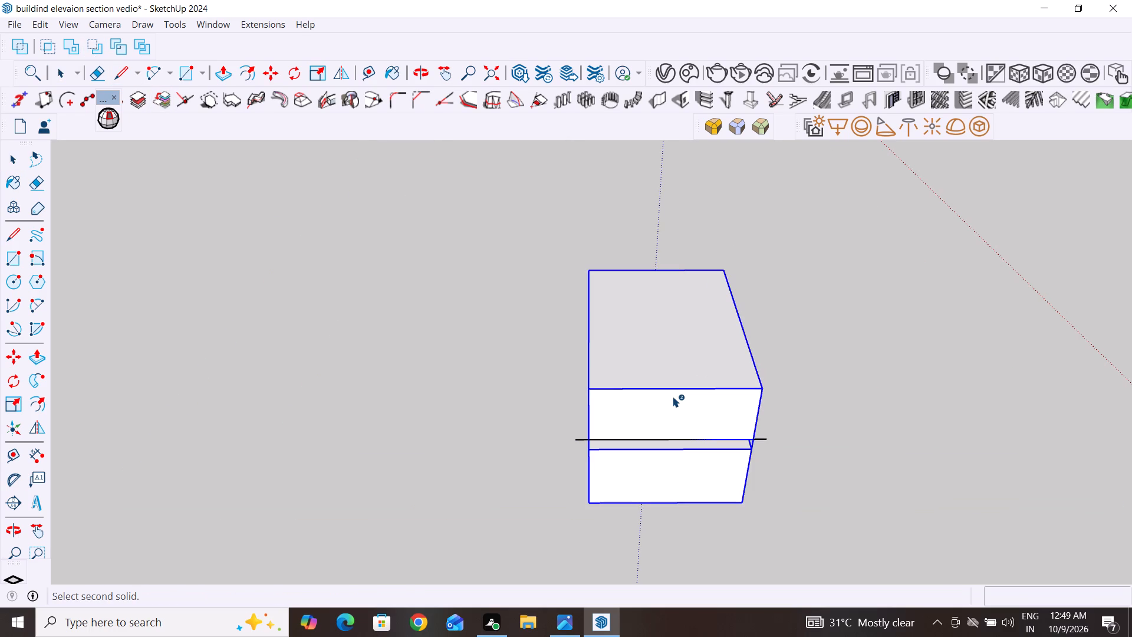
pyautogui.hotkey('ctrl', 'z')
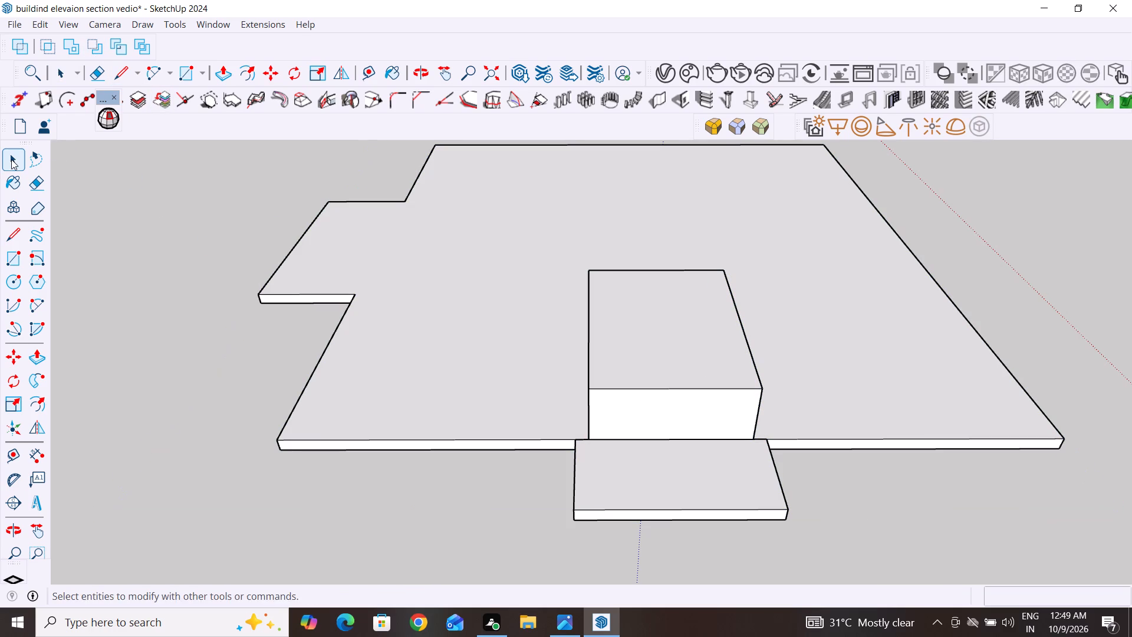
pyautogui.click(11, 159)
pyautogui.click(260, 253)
# Subtract the stairwell box from the slab copy to cut the stair opening.
pyautogui.moveTo(771, 382); pyautogui.dragTo(766, 386)
pyautogui.click(690, 399)
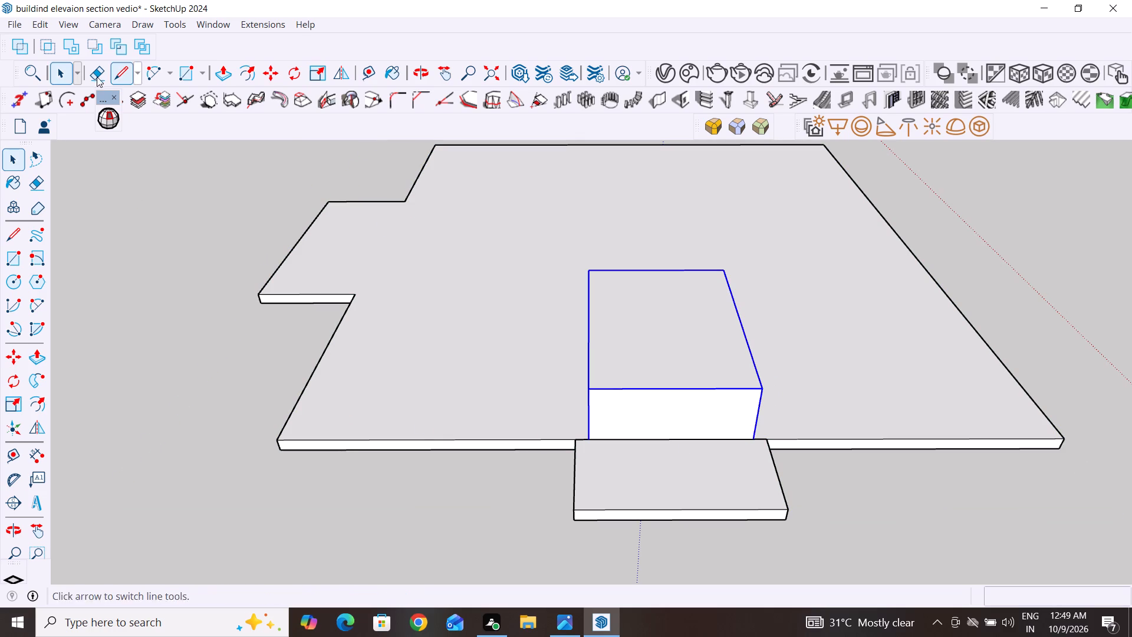
pyautogui.click(95, 49)
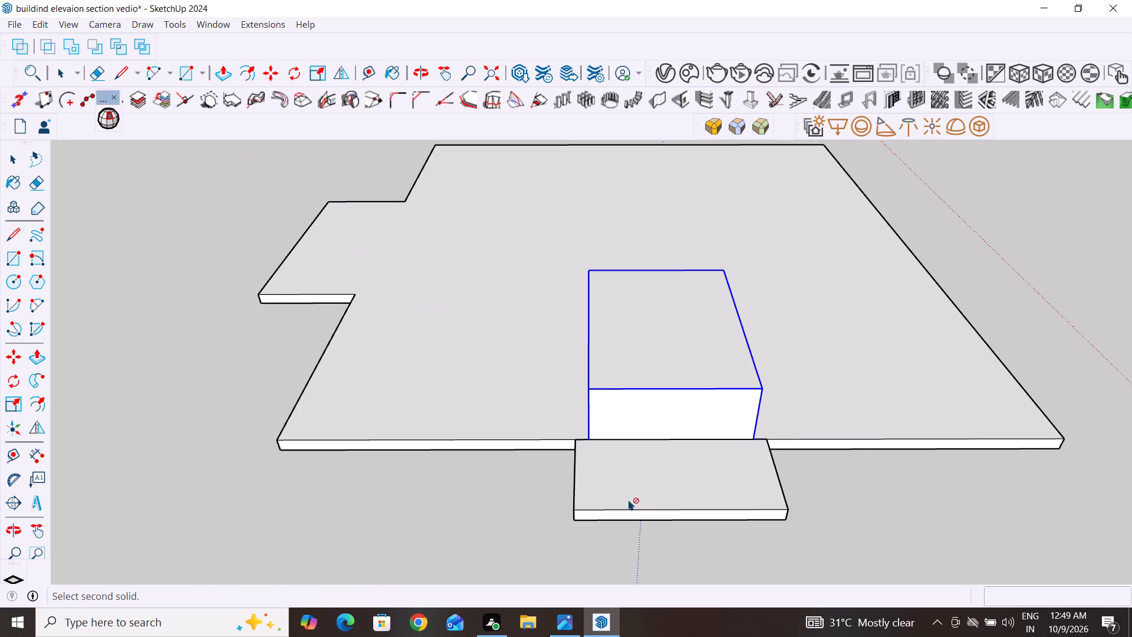
pyautogui.click(639, 510)
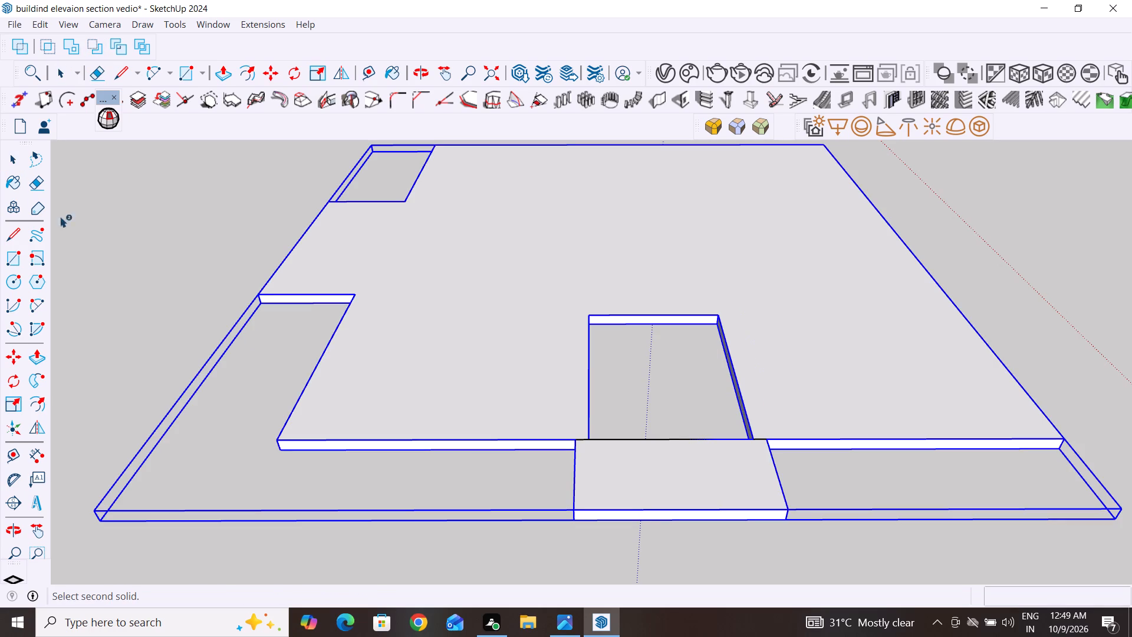
pyautogui.click(18, 124)
pyautogui.click(14, 156)
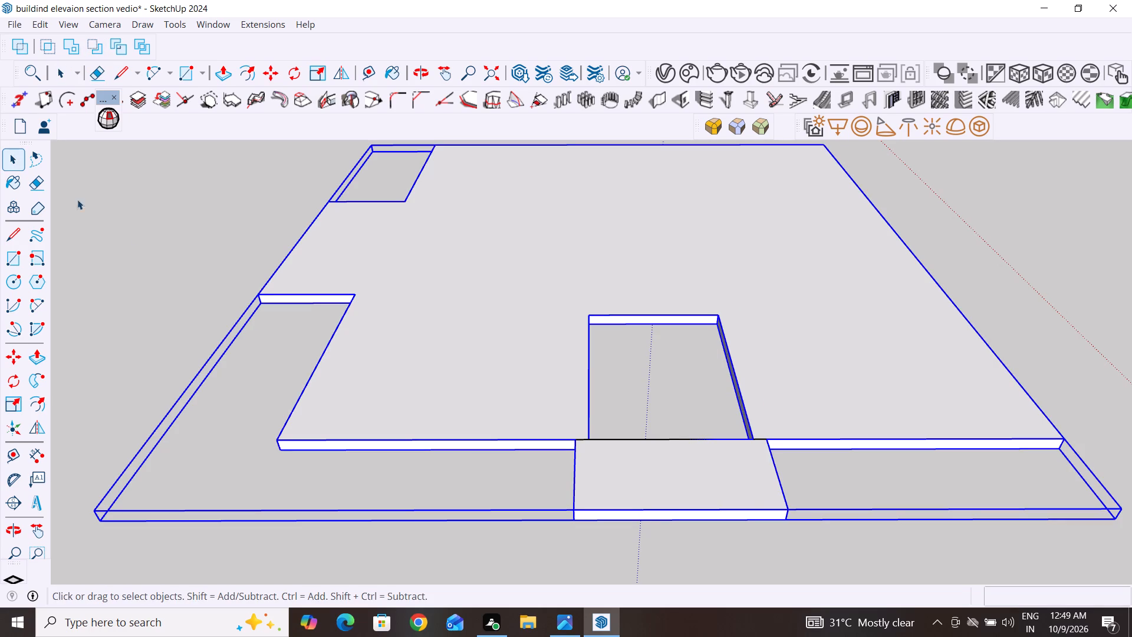
pyautogui.click(135, 232)
# Move the cut slab about 13' 1 3/16" along the red axis toward the house, clear of the leftover base line.
pyautogui.click(595, 511)
pyautogui.press('m')
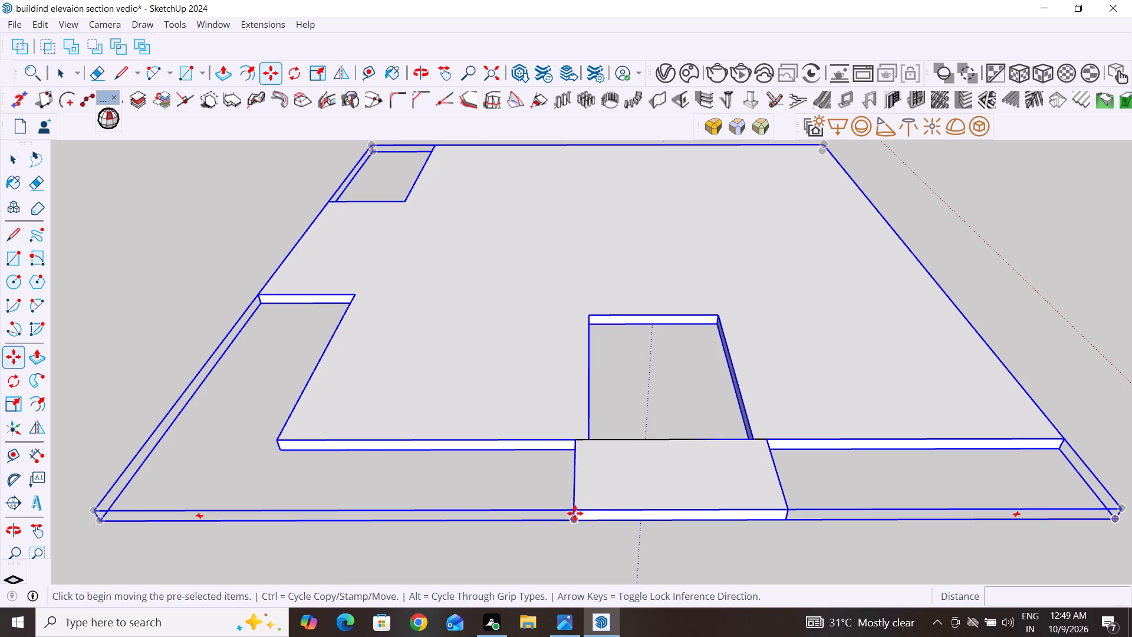
pyautogui.click(574, 510)
pyautogui.scroll(-8, 604, 499)
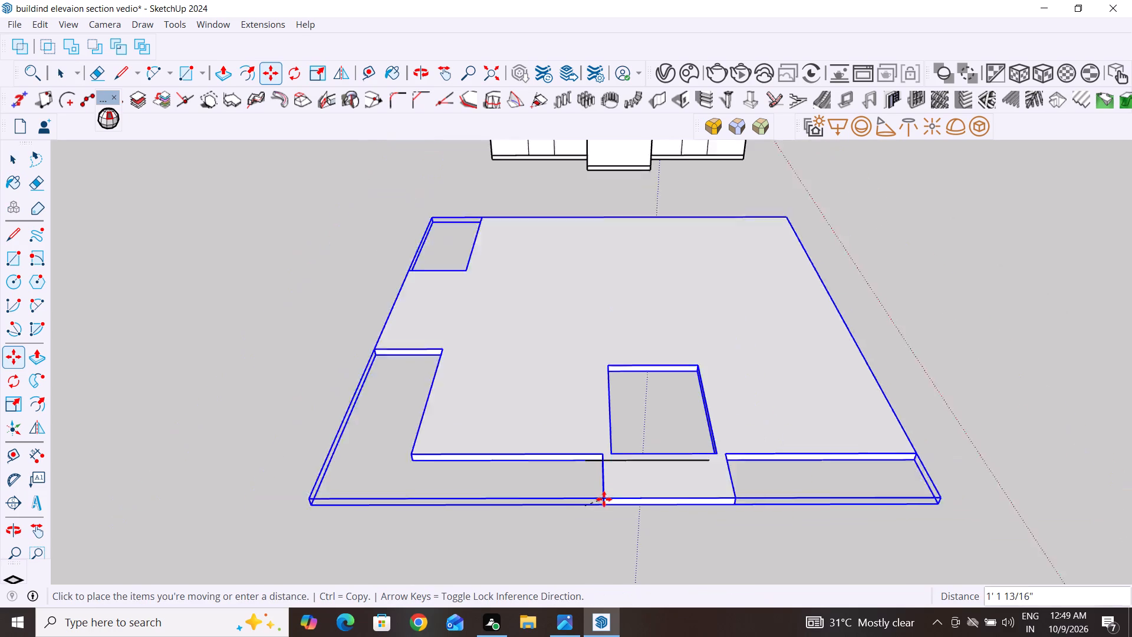
pyautogui.scroll(-11, 604, 499)
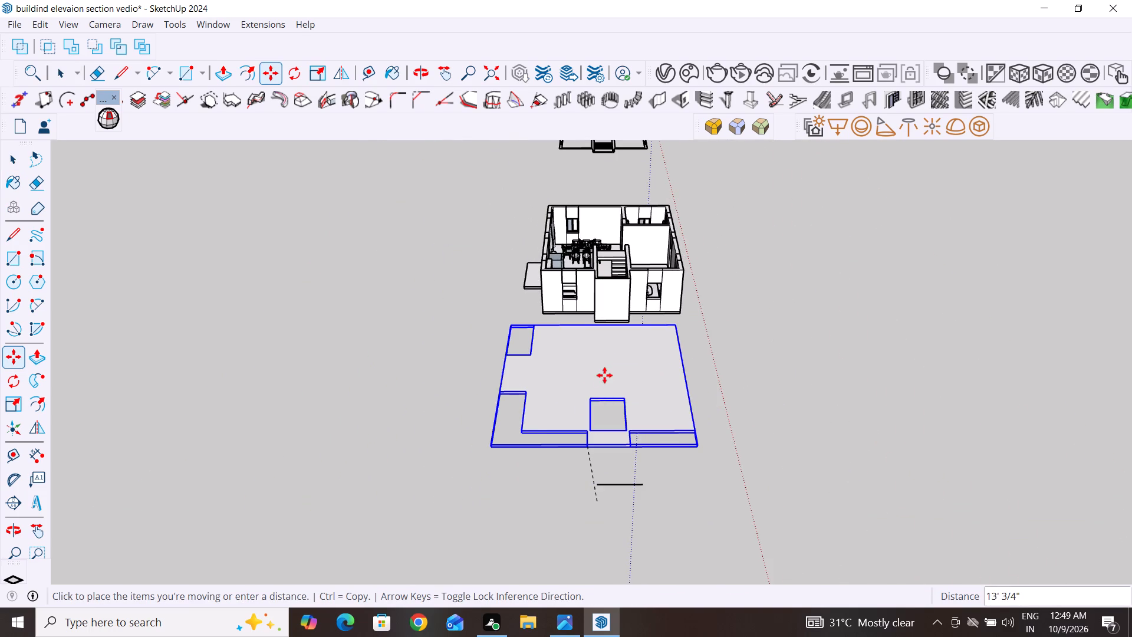
pyautogui.scroll(12, 606, 304)
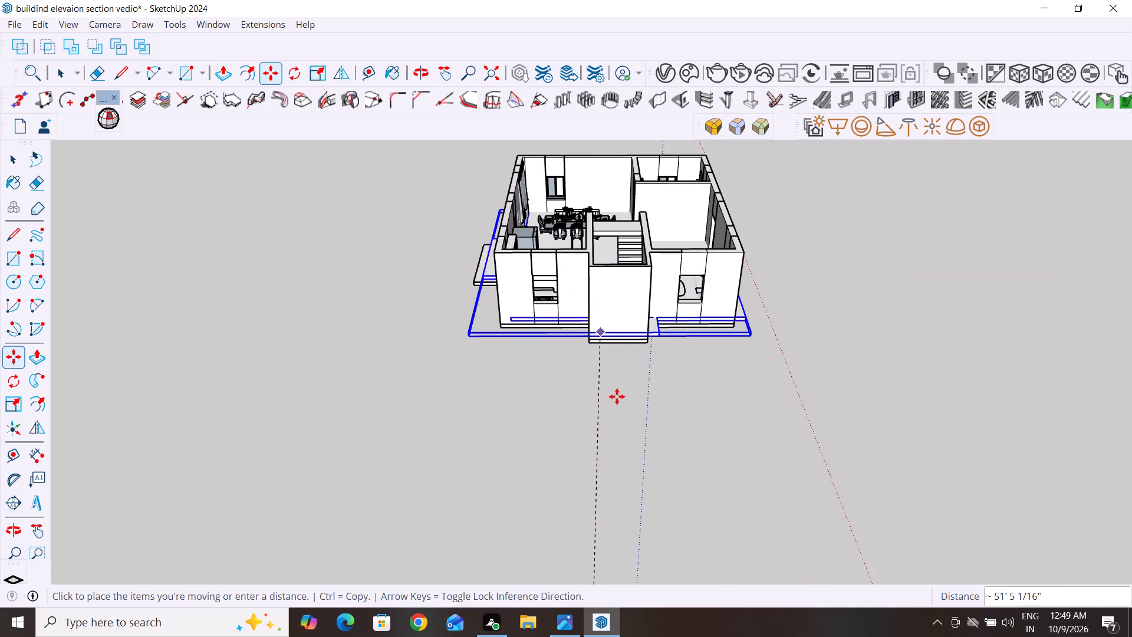
pyautogui.scroll(-8, 617, 396)
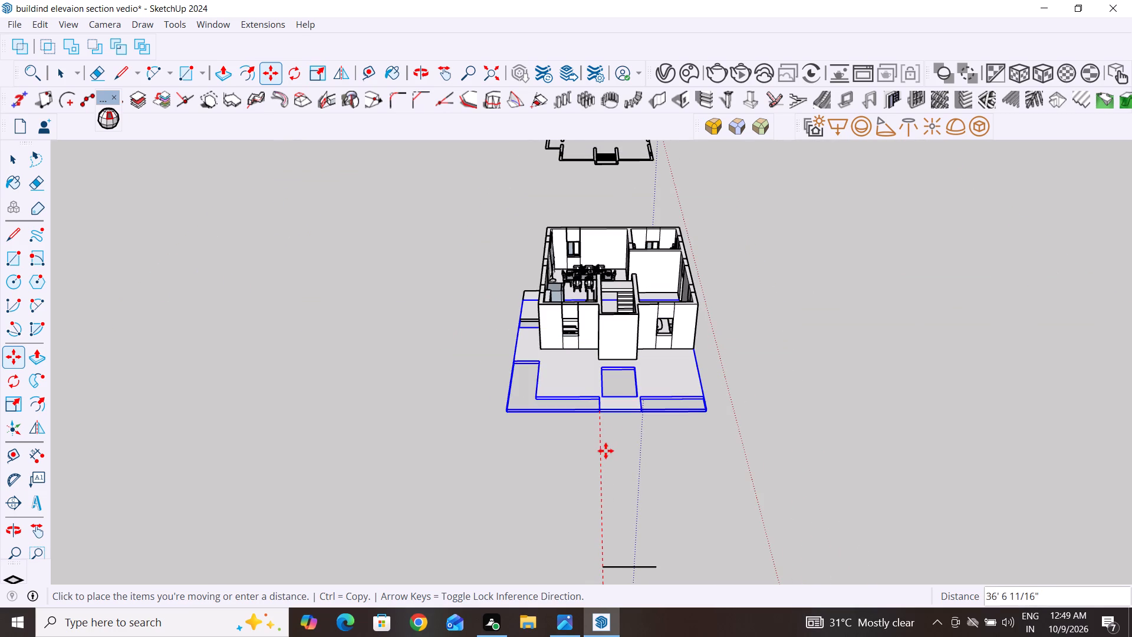
pyautogui.click(608, 513)
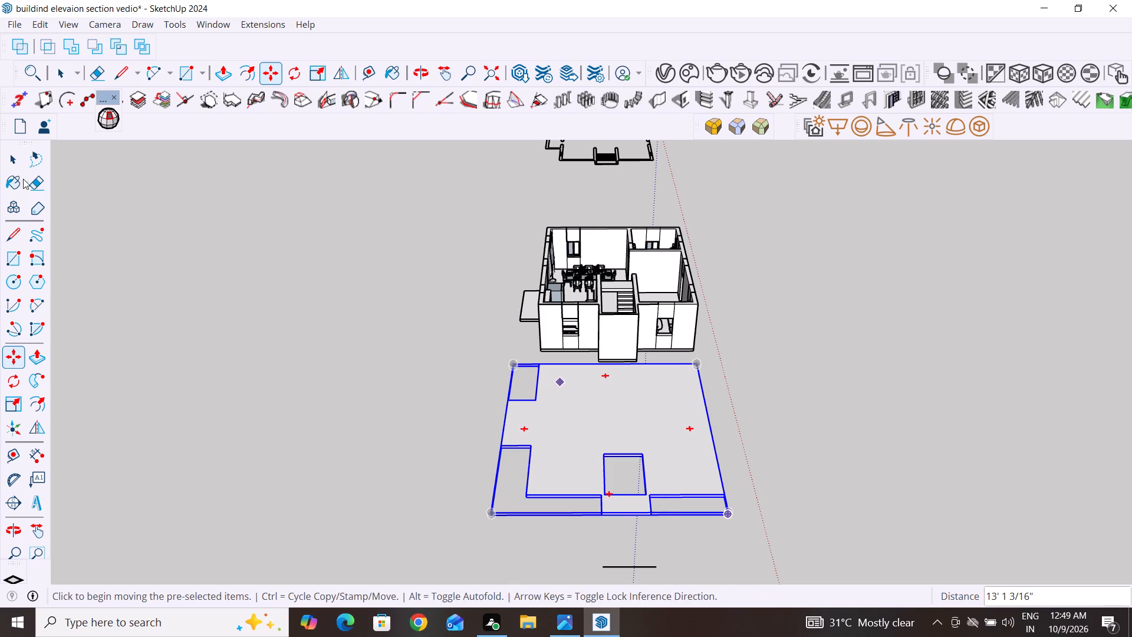
pyautogui.click(11, 164)
pyautogui.click(331, 359)
# Delete the leftover base line lying in front of the slab.
pyautogui.scroll(4, 640, 508)
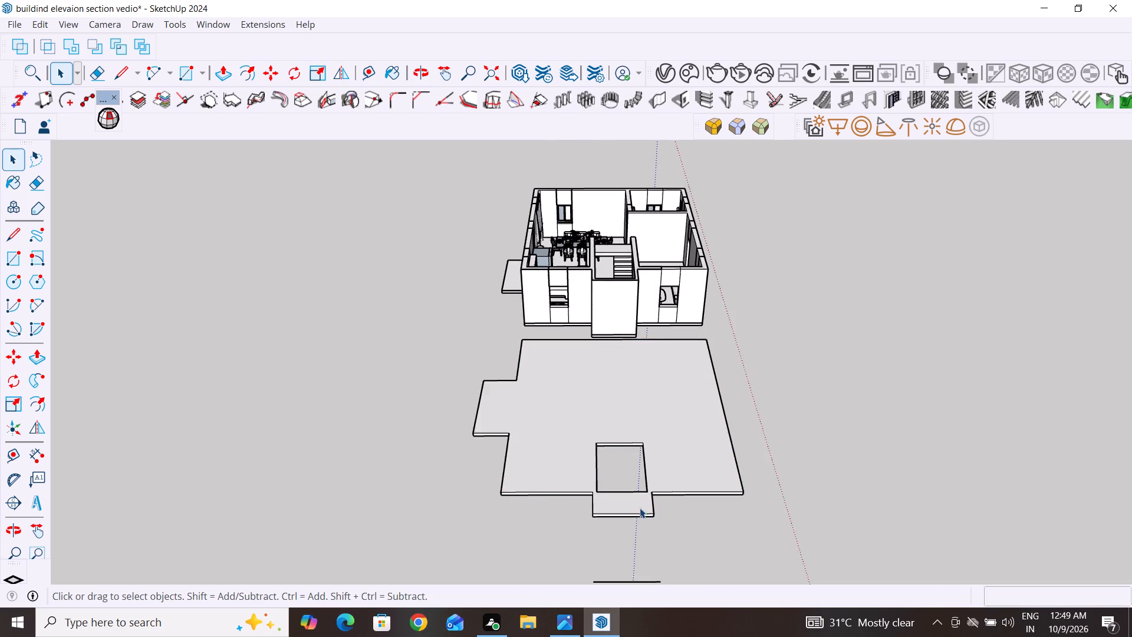
pyautogui.moveTo(626, 534); pyautogui.dragTo(650, 474, button='middle')
pyautogui.scroll(-3, 646, 474)
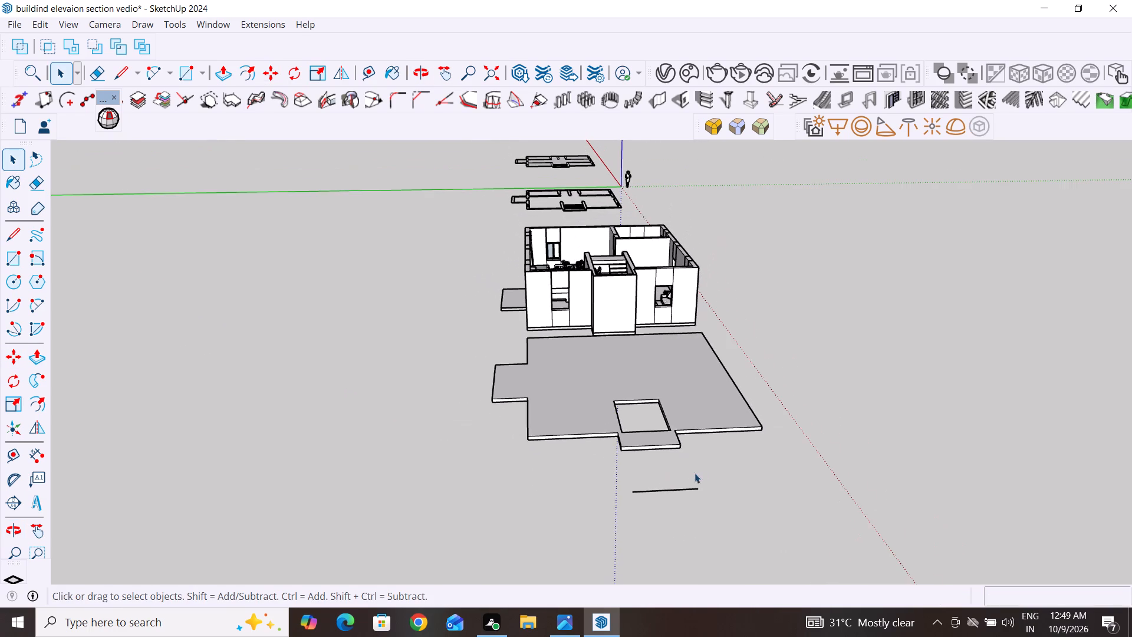
pyautogui.moveTo(707, 473); pyautogui.dragTo(580, 537)
pyautogui.press('Delete')
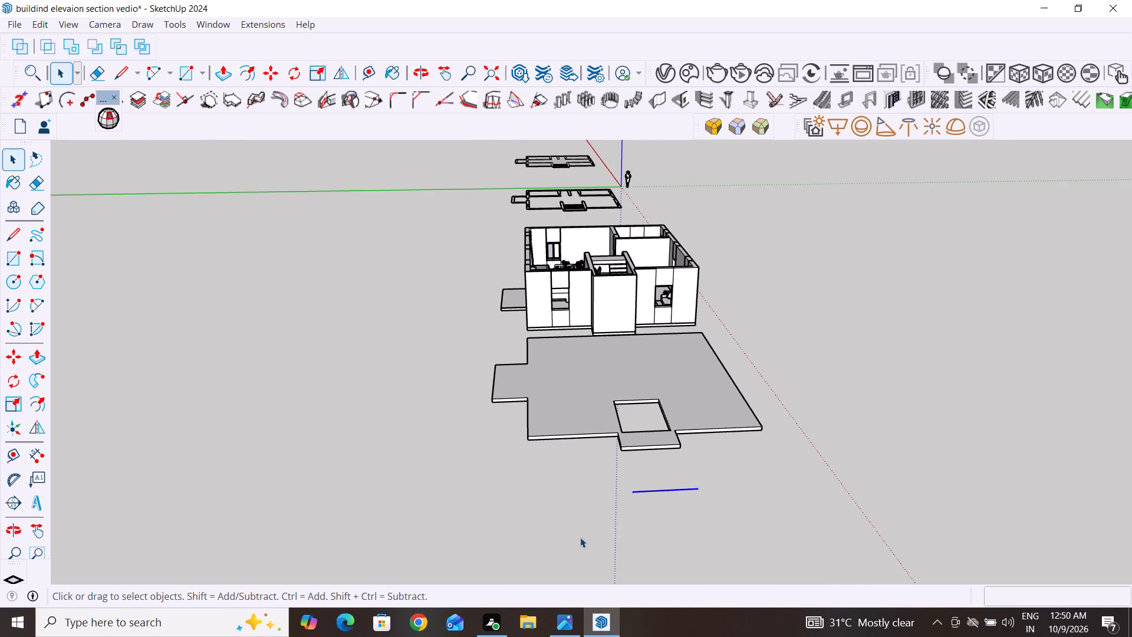
# Move the slab about 36' 4 3/16" onto the house walls, snapping the projection's lower inner corner to the wall's top corner beside the stairwell.
pyautogui.scroll(8, 621, 440)
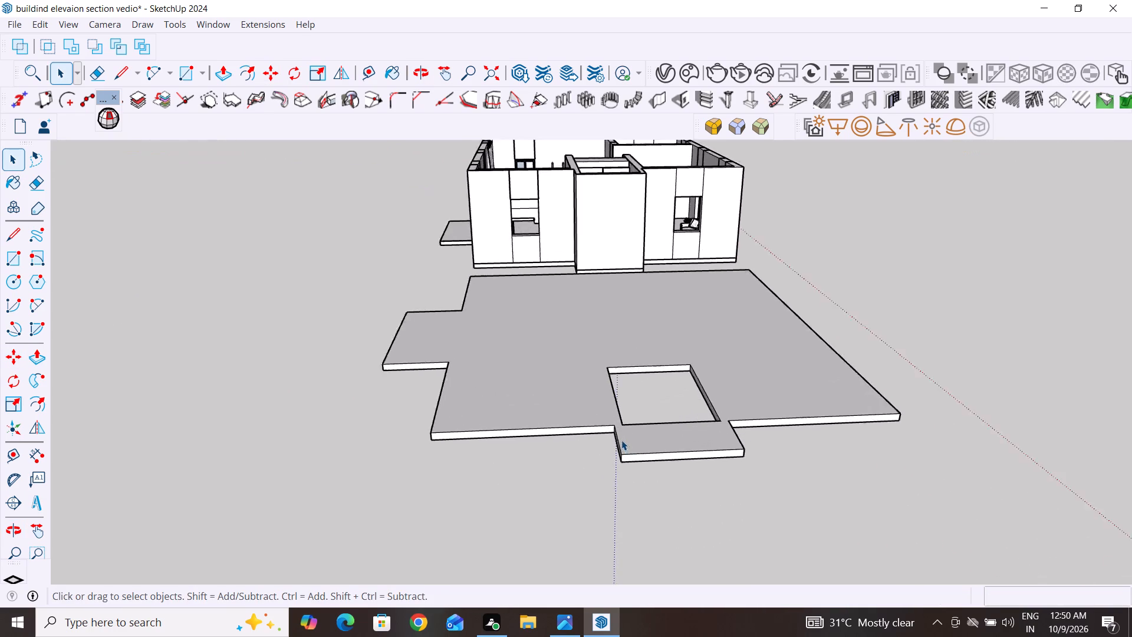
pyautogui.click(621, 440)
pyautogui.press('m')
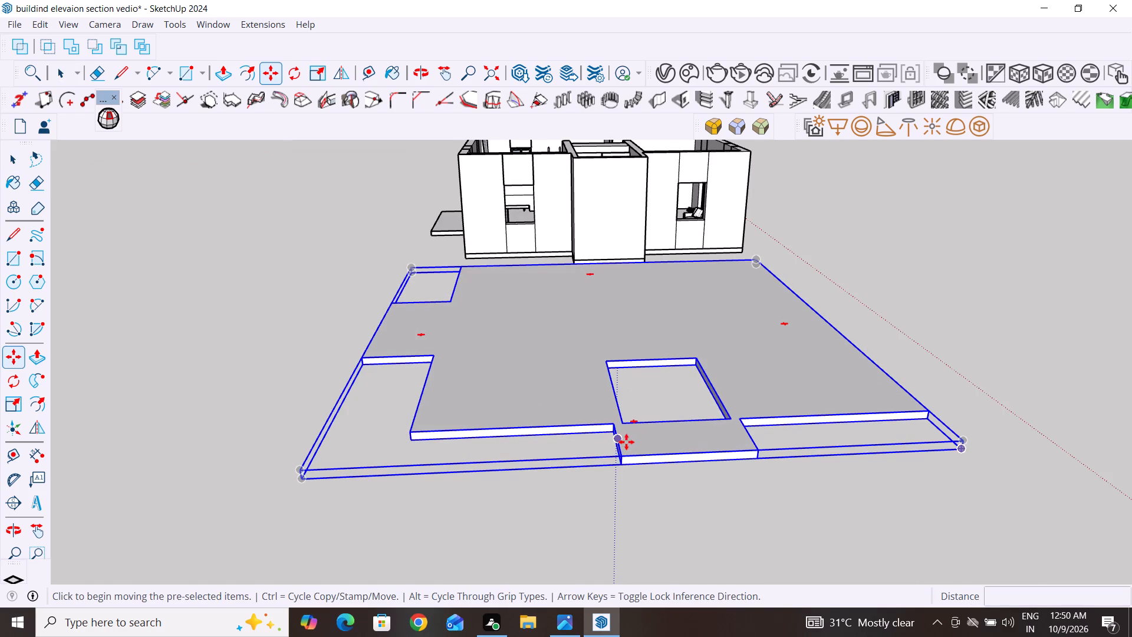
pyautogui.scroll(5, 612, 437)
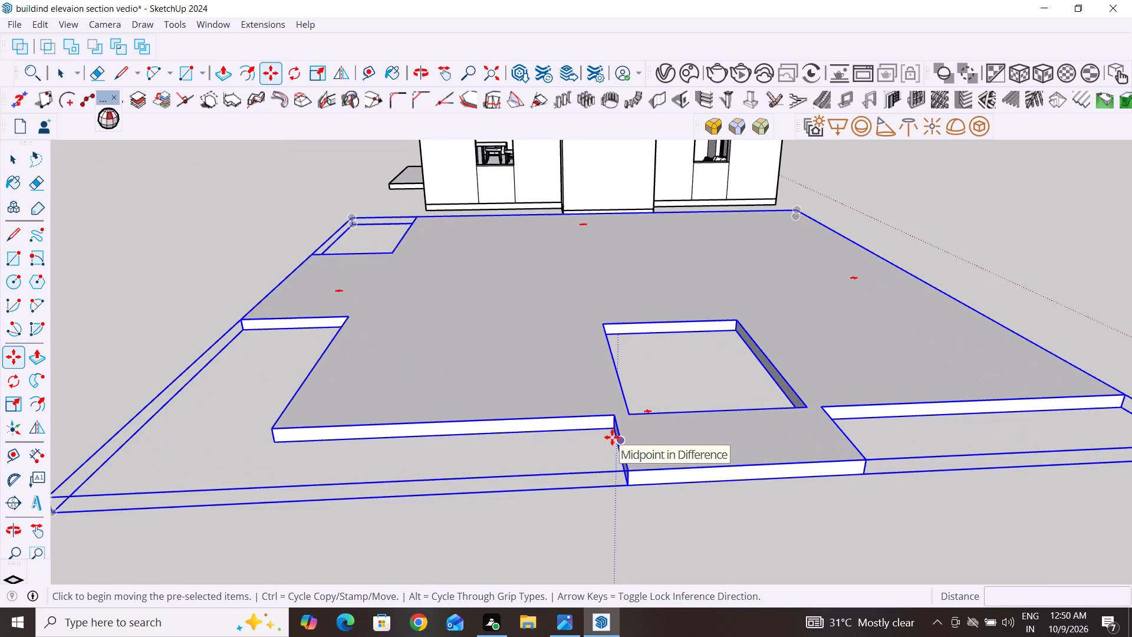
pyautogui.scroll(7, 613, 437)
pyautogui.click(614, 420)
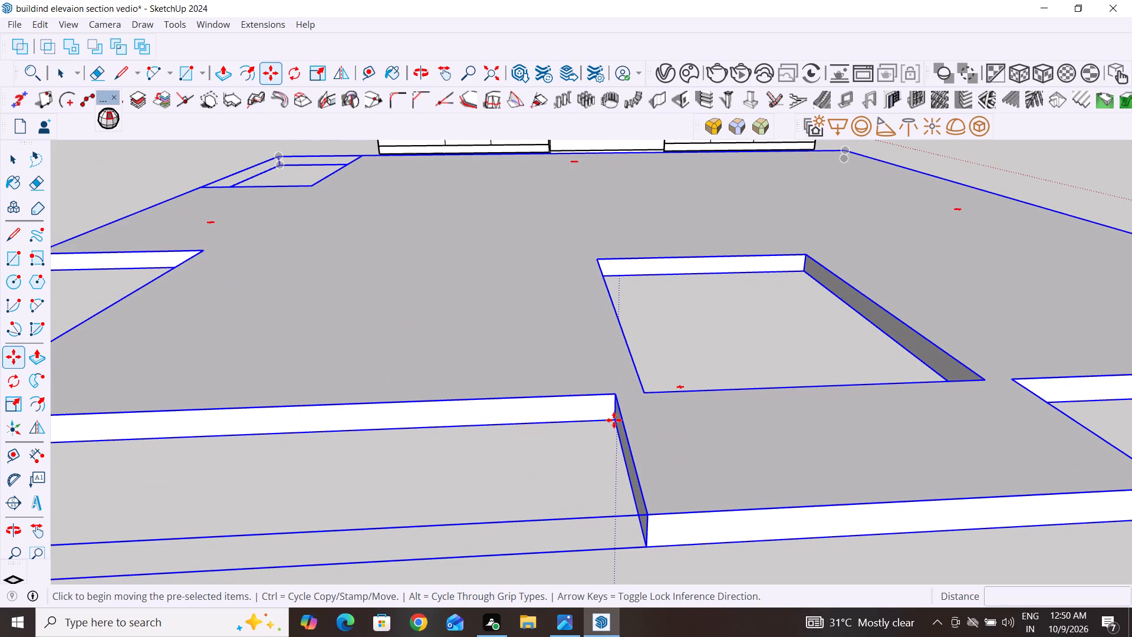
pyautogui.scroll(-13, 614, 420)
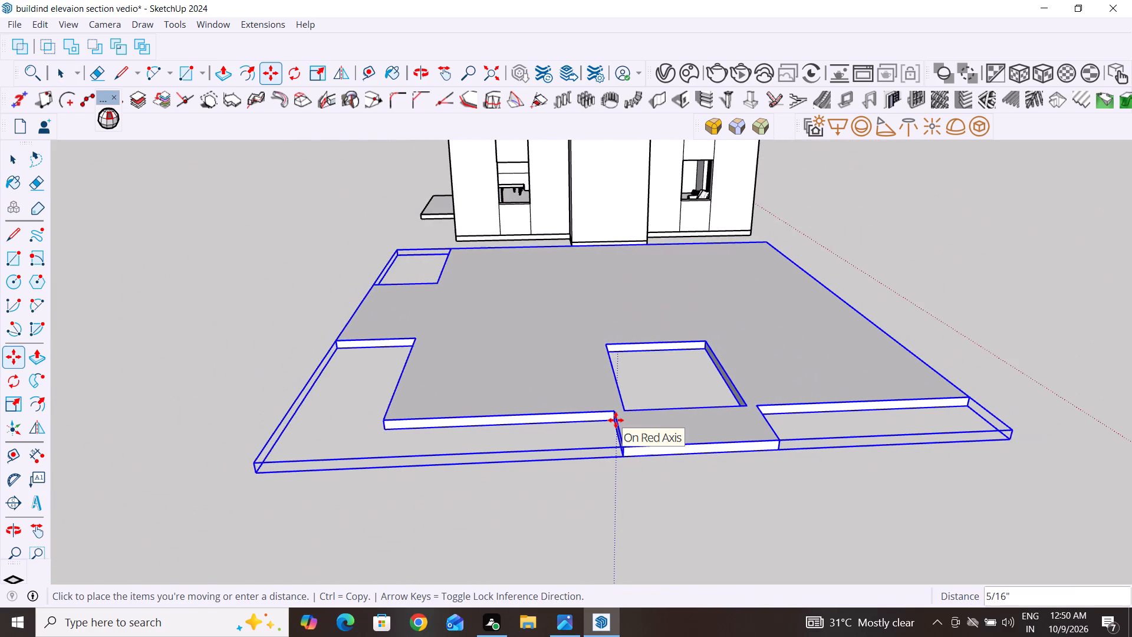
pyautogui.scroll(-3, 616, 420)
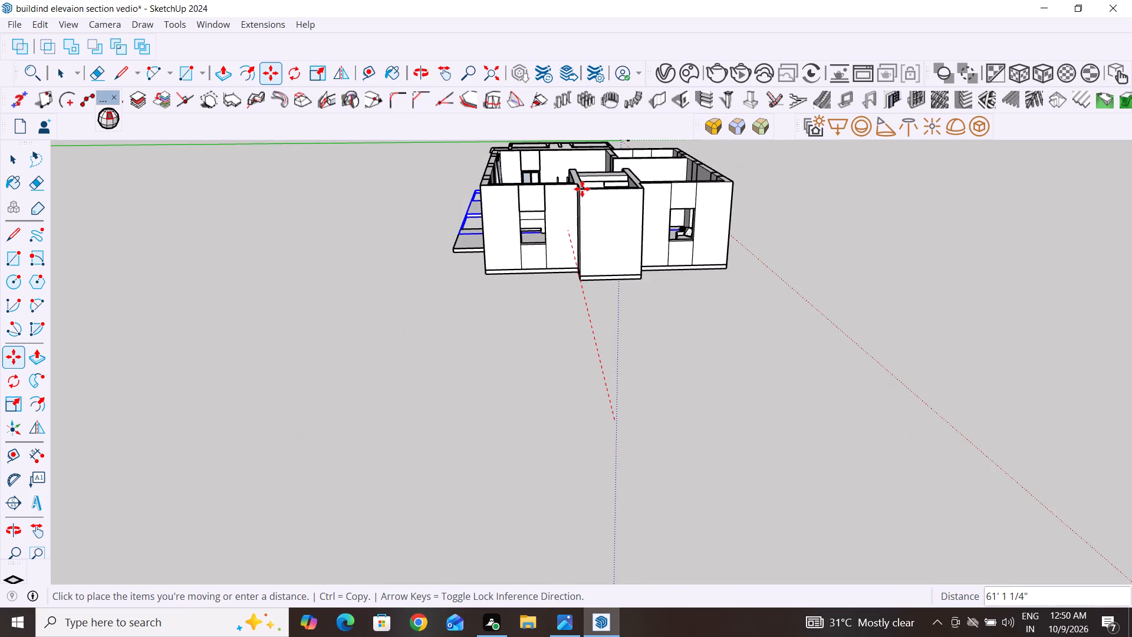
pyautogui.scroll(8, 578, 189)
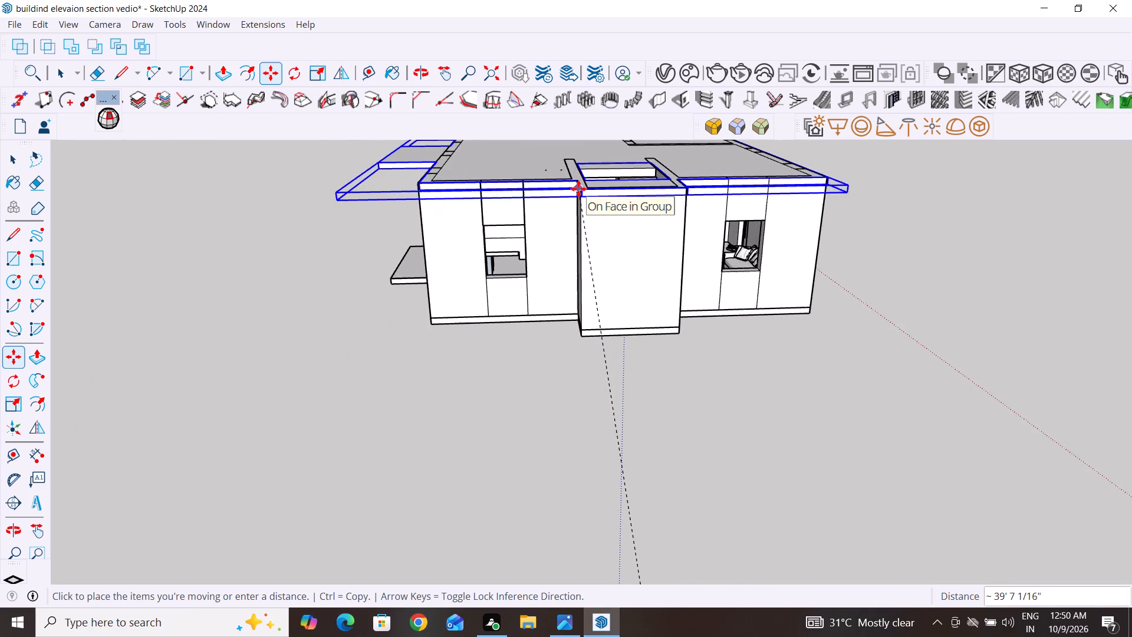
pyautogui.scroll(19, 578, 189)
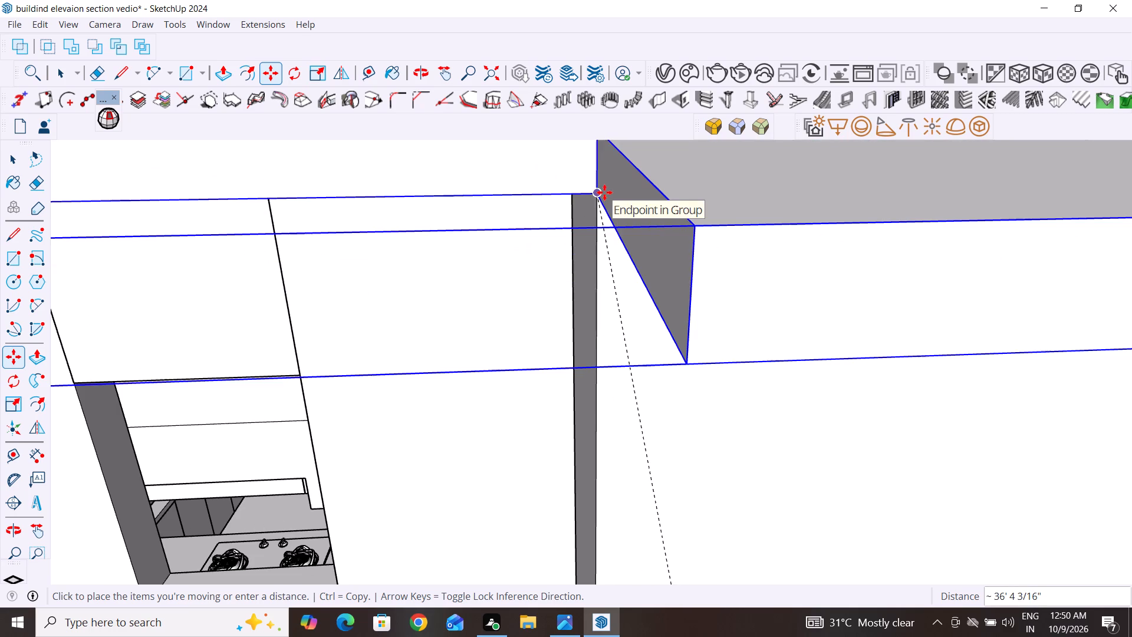
pyautogui.click(604, 192)
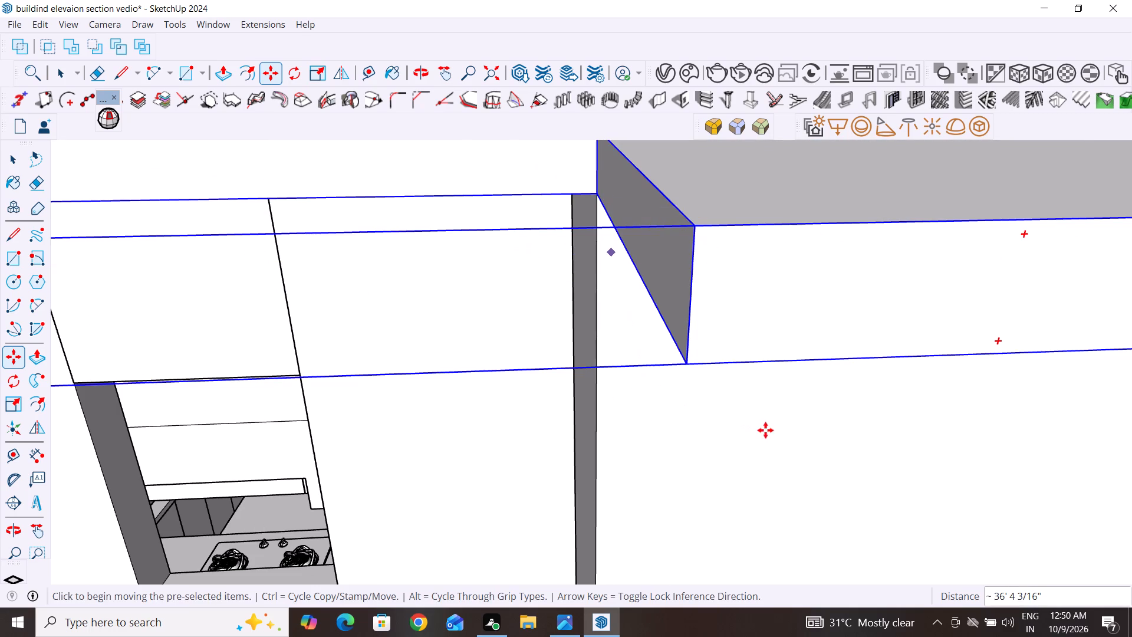
# Push/Pull the face at the dining-side end of the slab's stair opening back about 3' 3/4" over the stair landing.
pyautogui.scroll(-8, 711, 454)
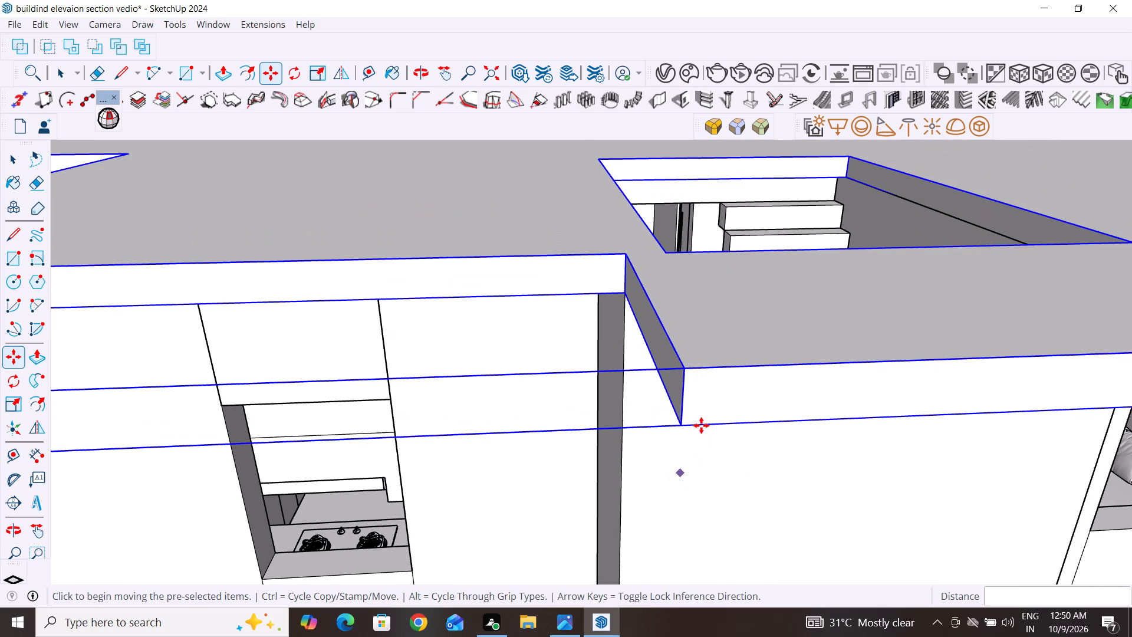
pyautogui.scroll(-5, 706, 426)
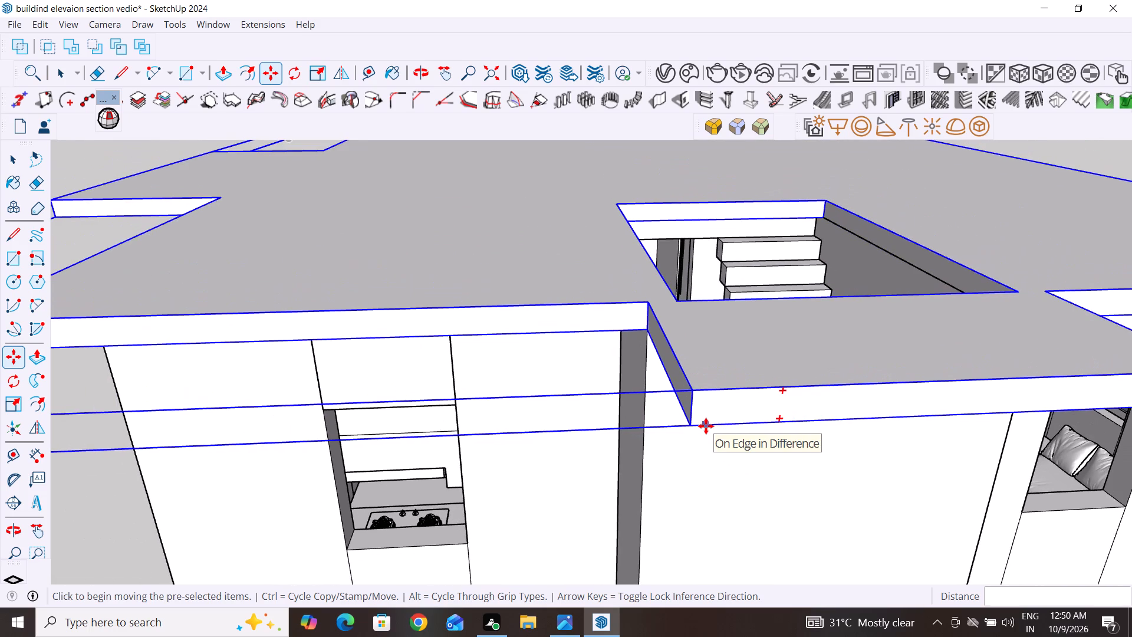
pyautogui.click(9, 153)
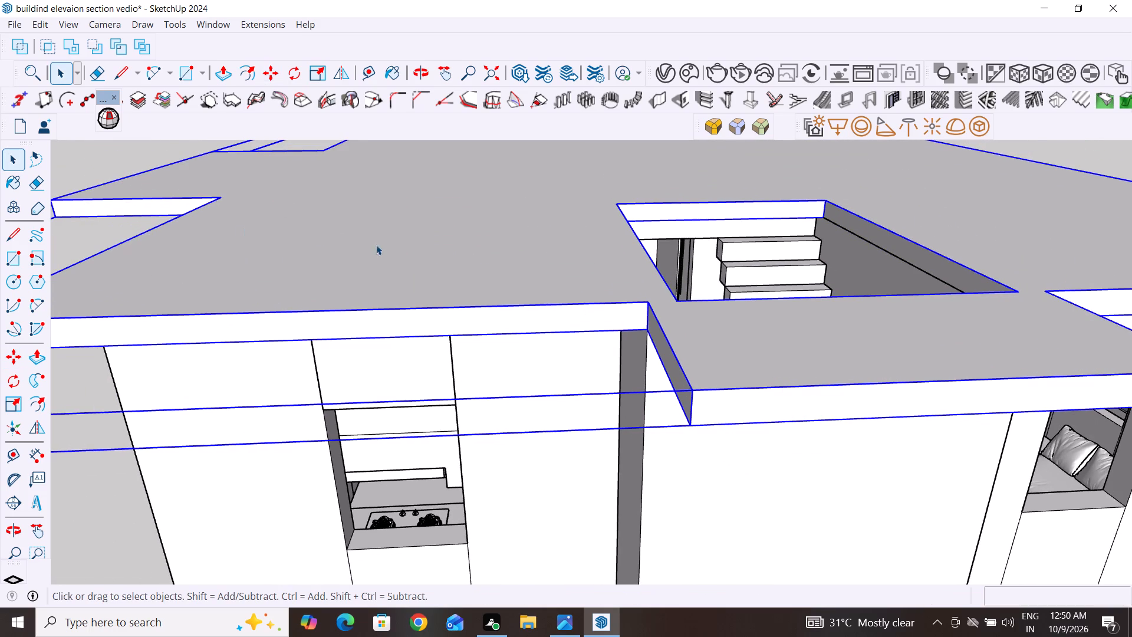
pyautogui.scroll(-3, 582, 342)
pyautogui.moveTo(597, 353); pyautogui.dragTo(767, 448, button='middle')
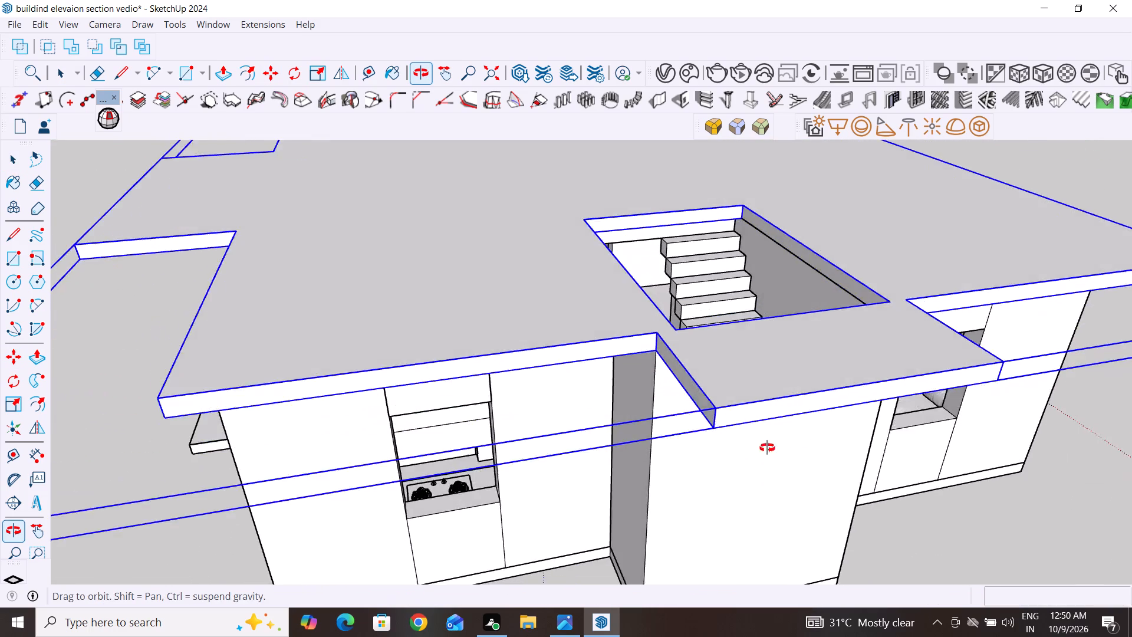
pyautogui.moveTo(767, 448); pyautogui.dragTo(580, 360, button='middle')
pyautogui.click(660, 256)
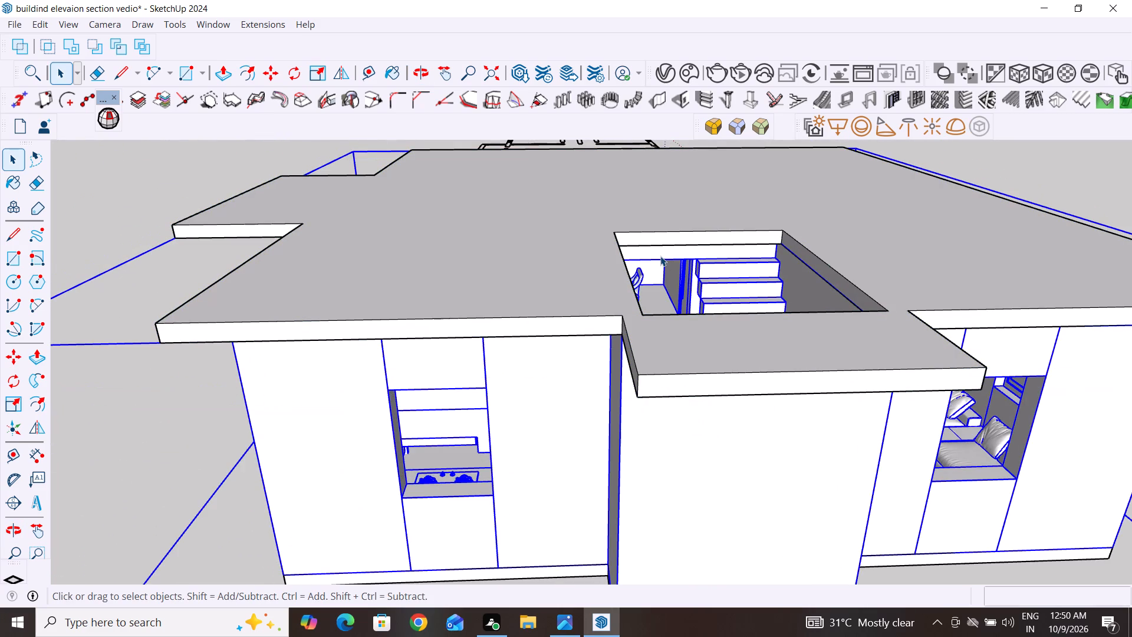
pyautogui.scroll(-1, 665, 270)
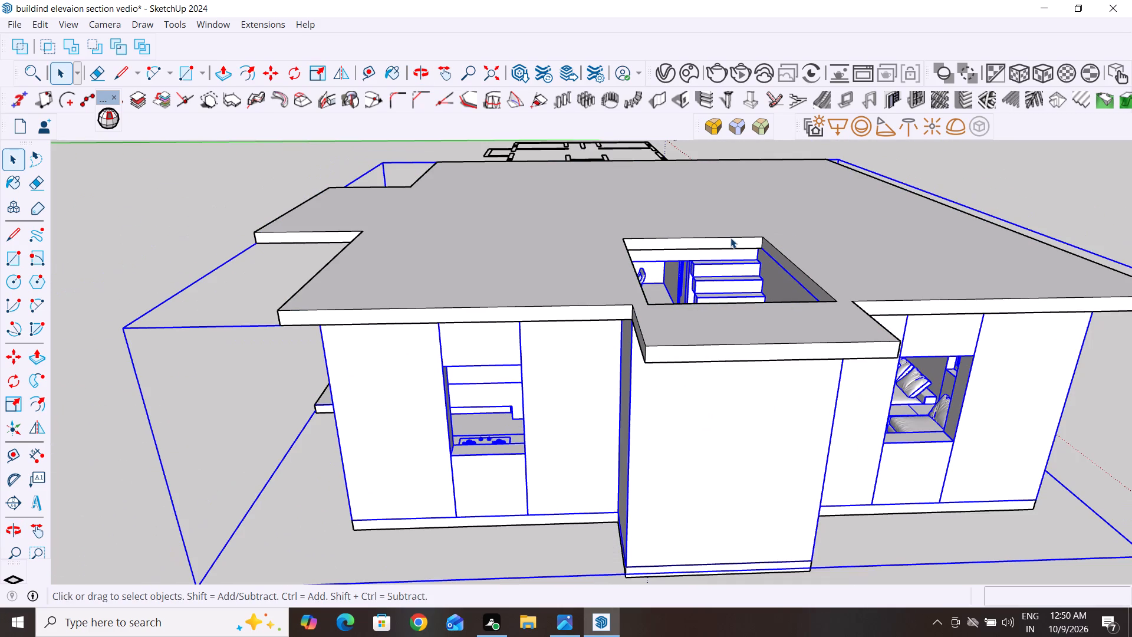
pyautogui.scroll(10, 730, 238)
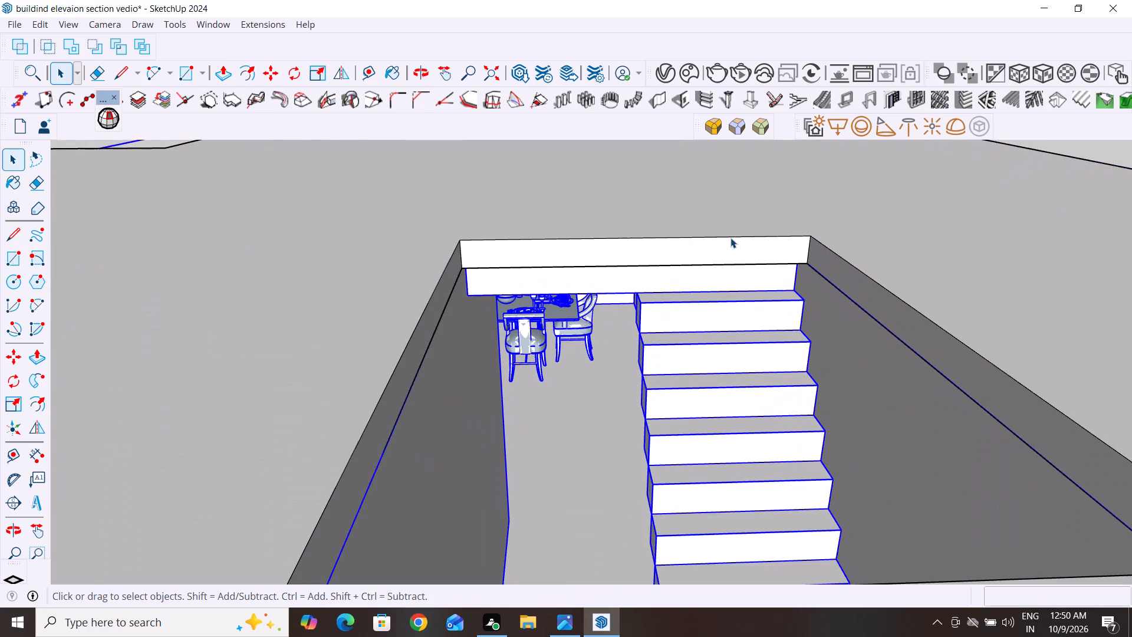
pyautogui.click(716, 250)
pyautogui.tripleClick(689, 255)
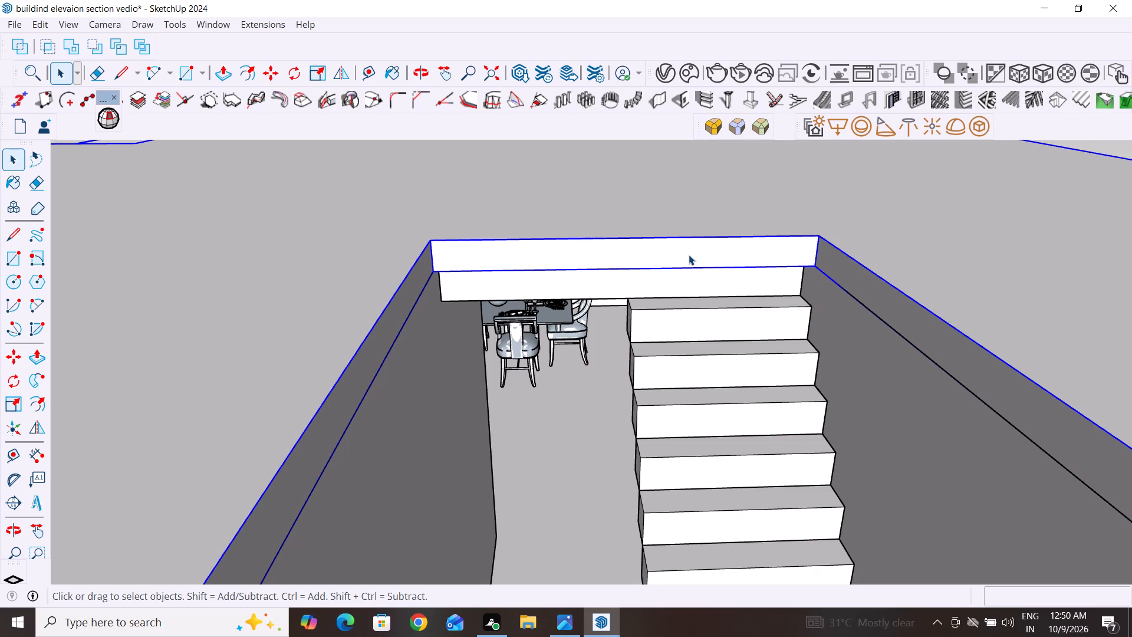
pyautogui.click(692, 255)
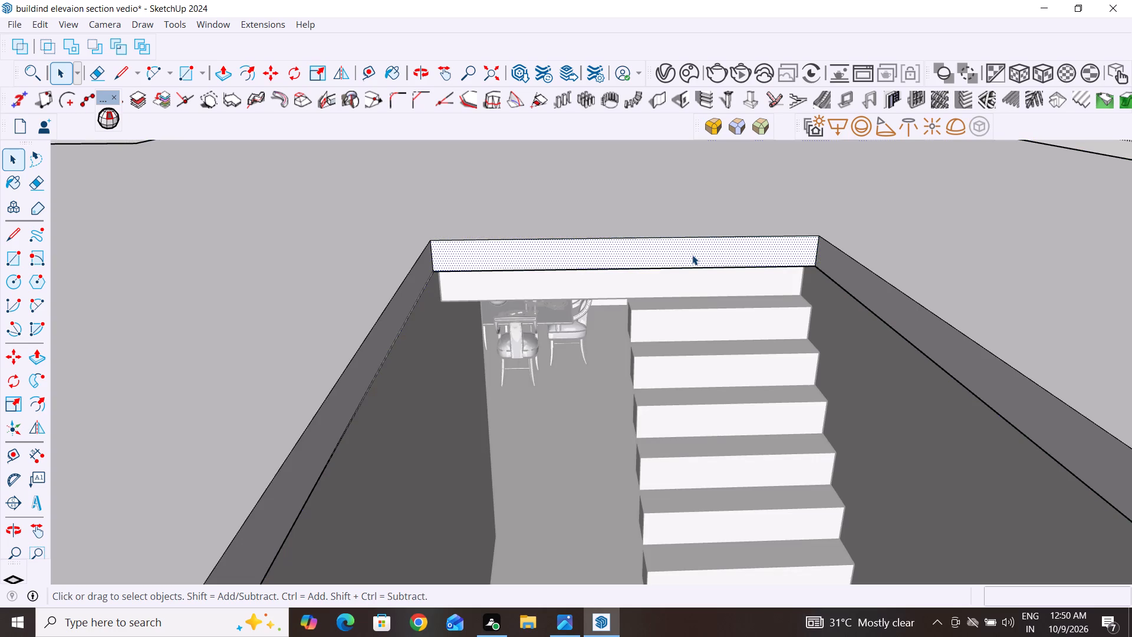
pyautogui.click(223, 70)
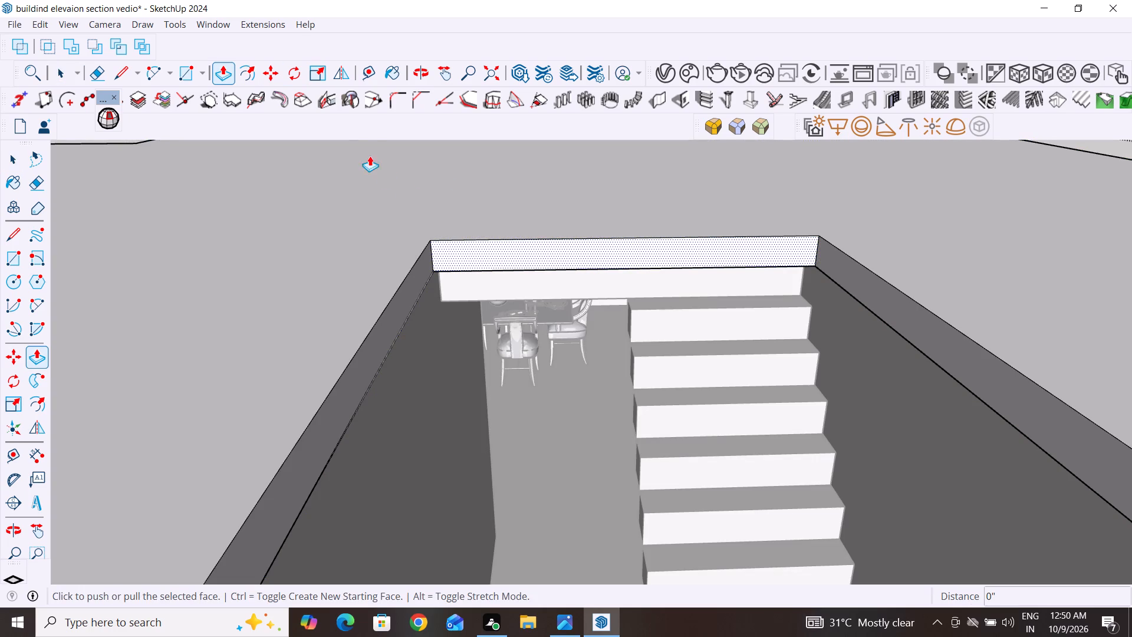
pyautogui.click(551, 251)
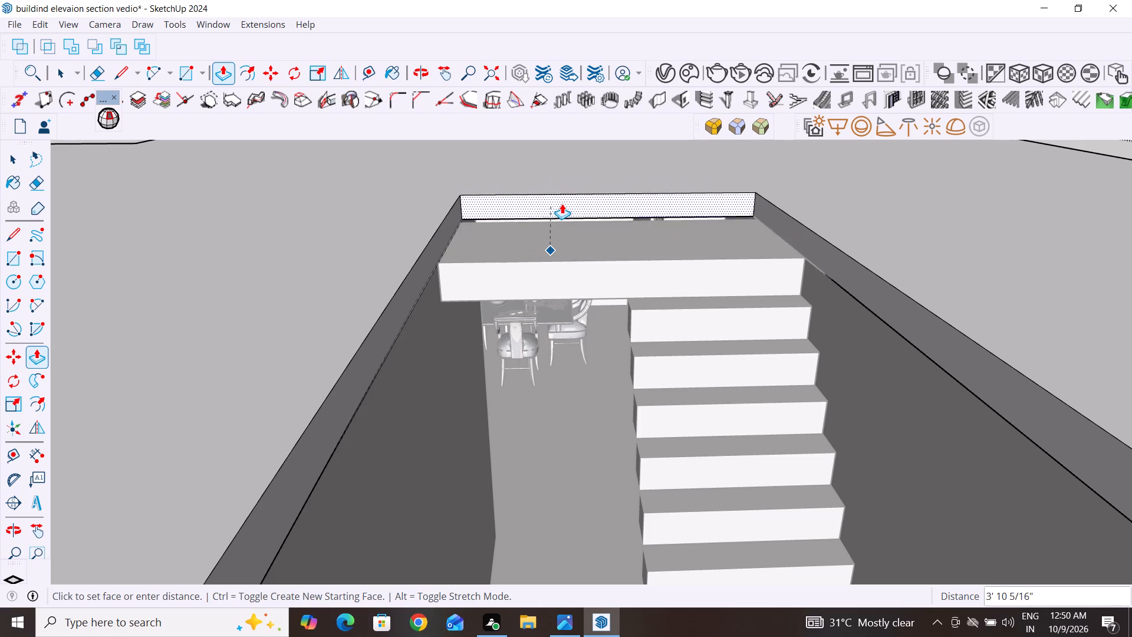
pyautogui.scroll(5, 564, 206)
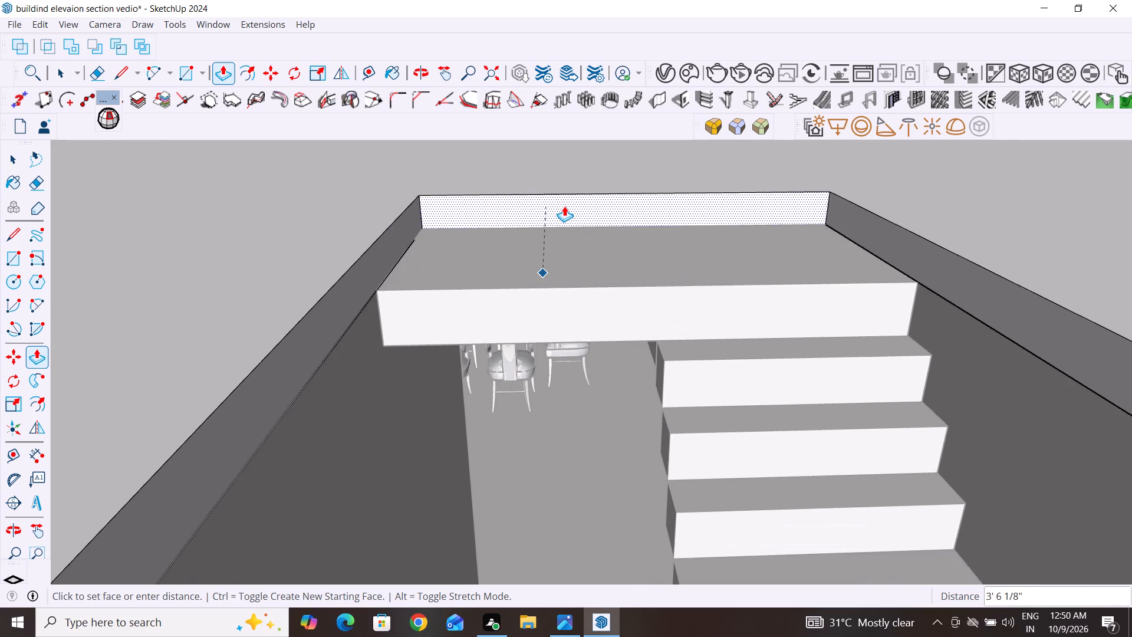
pyautogui.scroll(3, 564, 206)
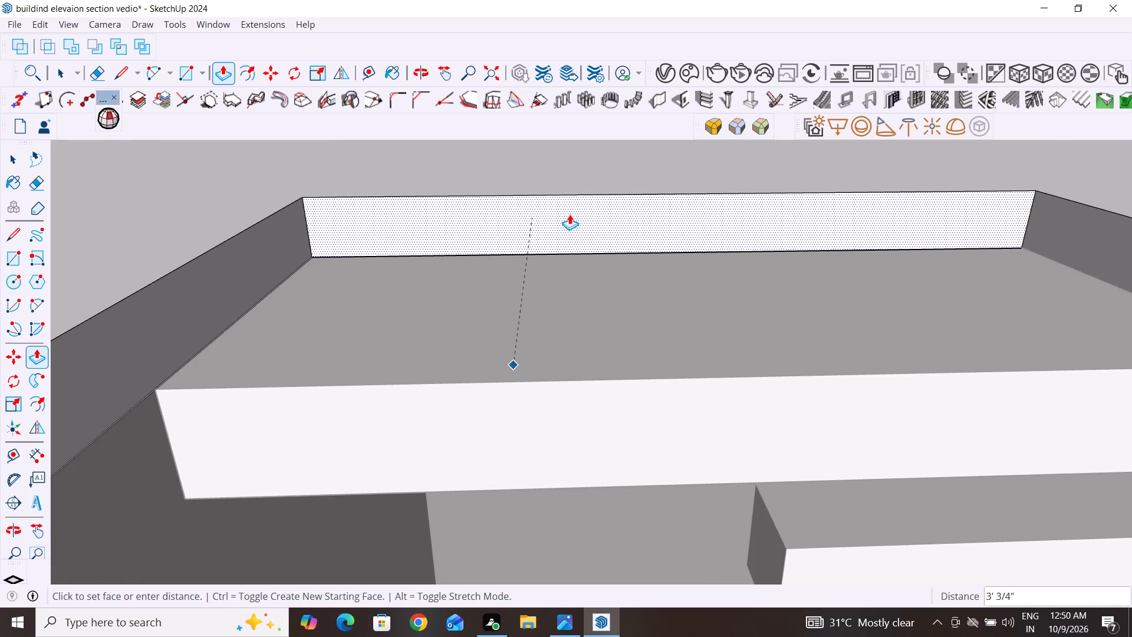
pyautogui.click(570, 214)
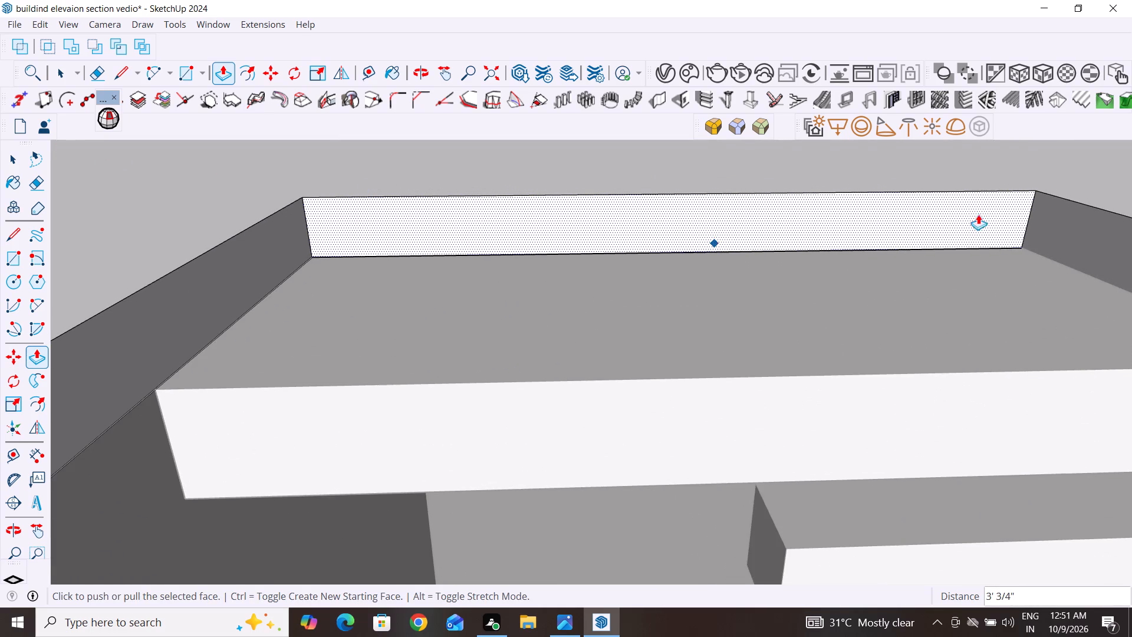
# Push the same end face about 5 1/4" further, to the back edge of the landing, and close the slab group.
pyautogui.click(1020, 232)
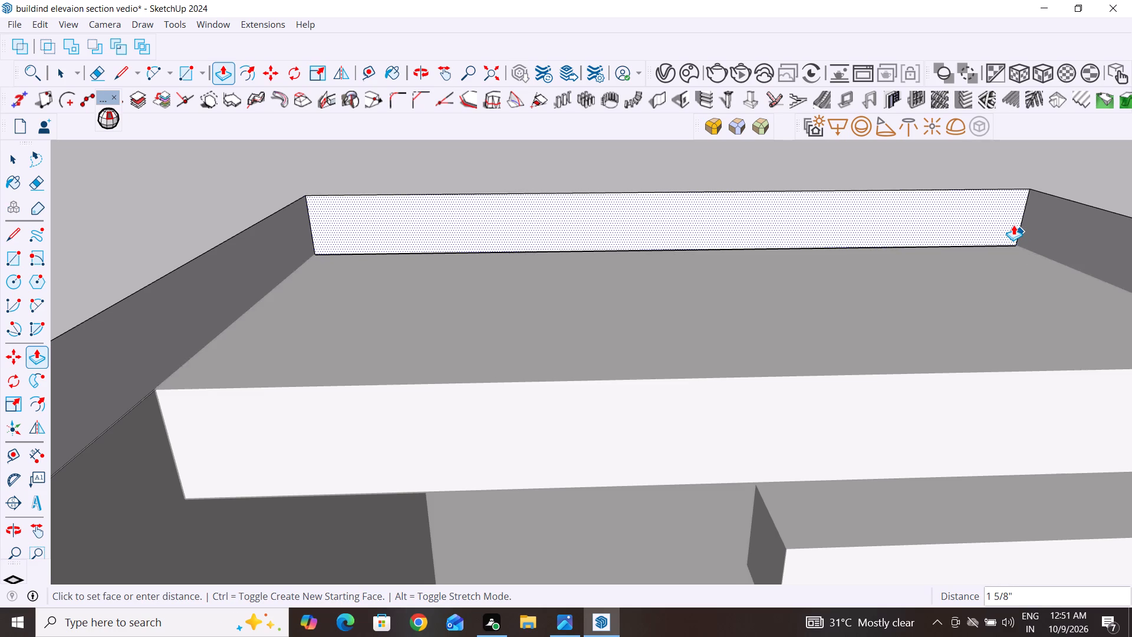
pyautogui.scroll(8, 1013, 225)
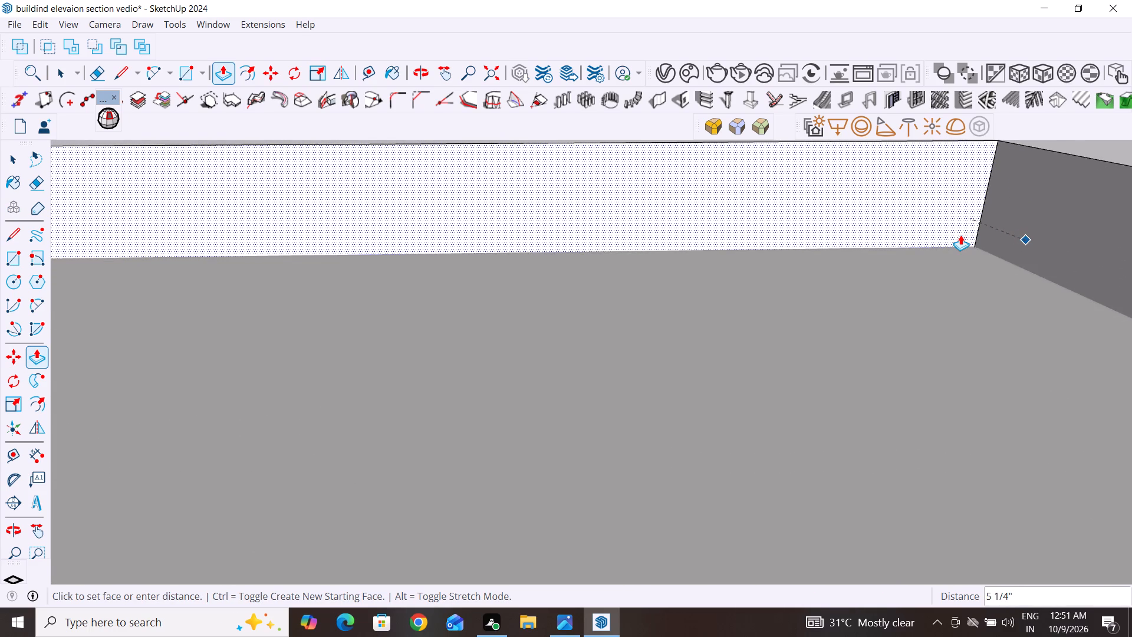
pyautogui.scroll(14, 960, 235)
pyautogui.scroll(-2, 960, 235)
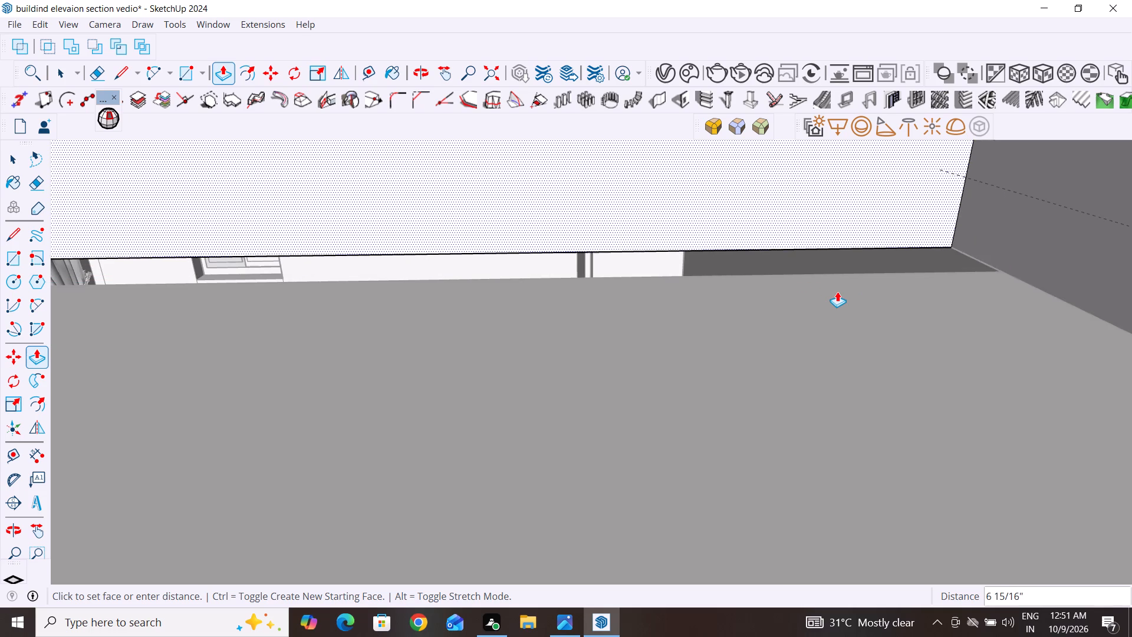
pyautogui.click(874, 310)
pyautogui.scroll(-6, 866, 369)
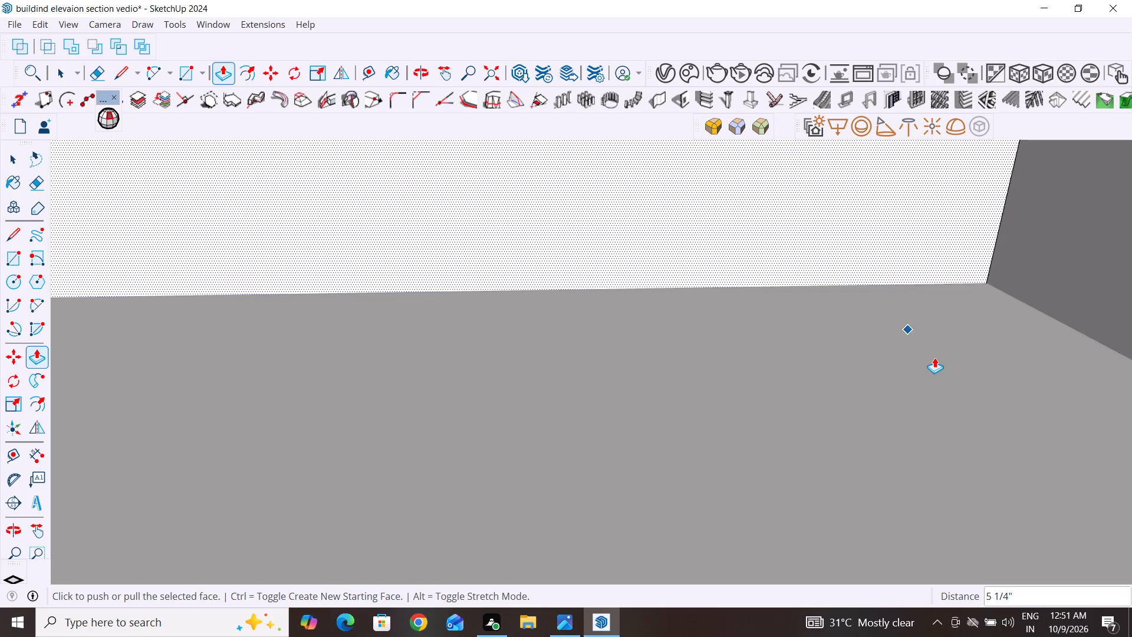
pyautogui.click(12, 157)
pyautogui.scroll(-12, 612, 514)
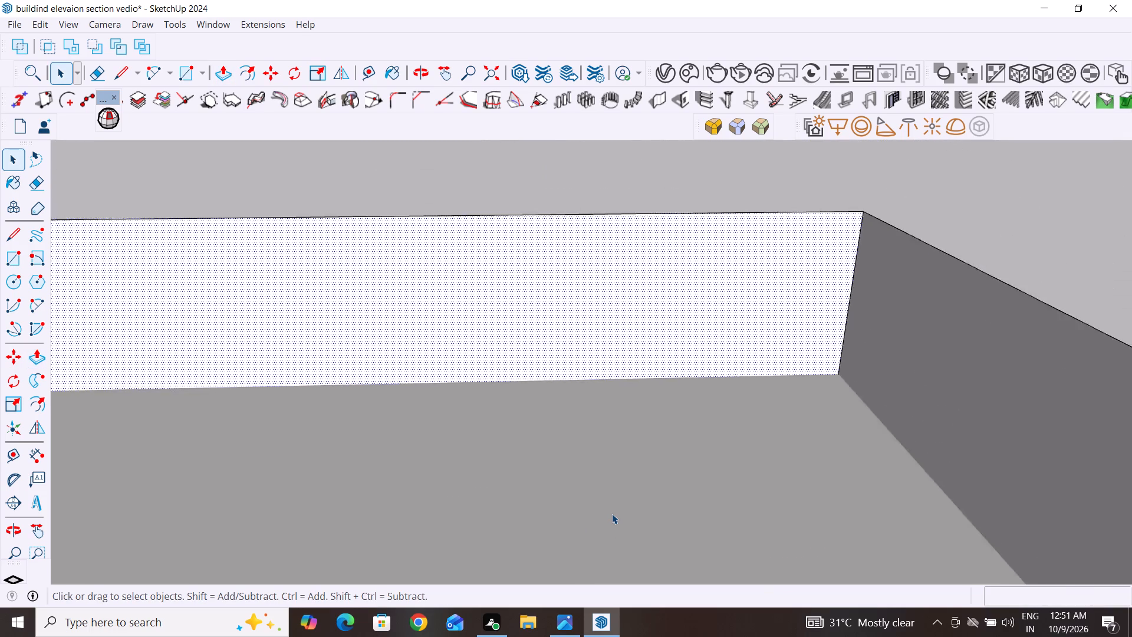
pyautogui.scroll(-10, 612, 514)
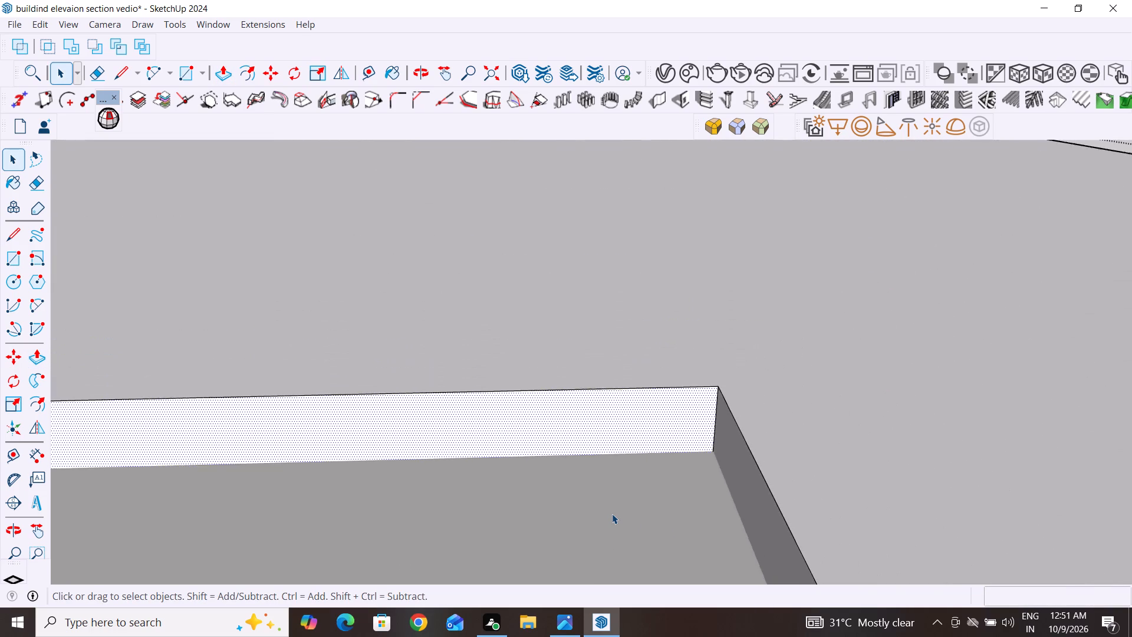
pyautogui.scroll(-15, 612, 514)
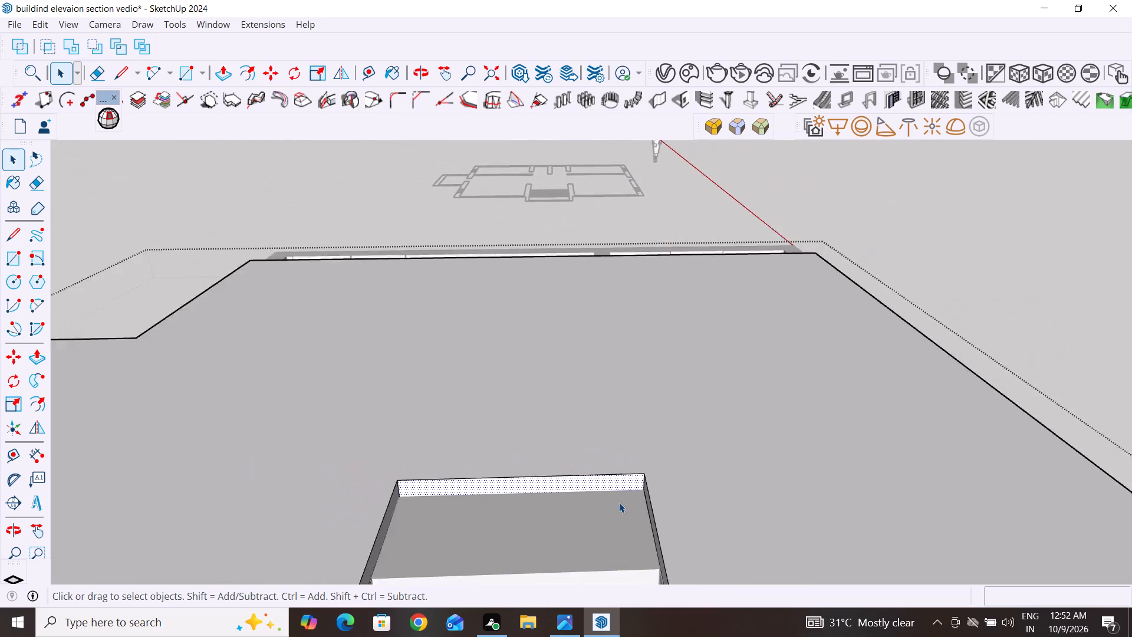
pyautogui.scroll(-12, 619, 503)
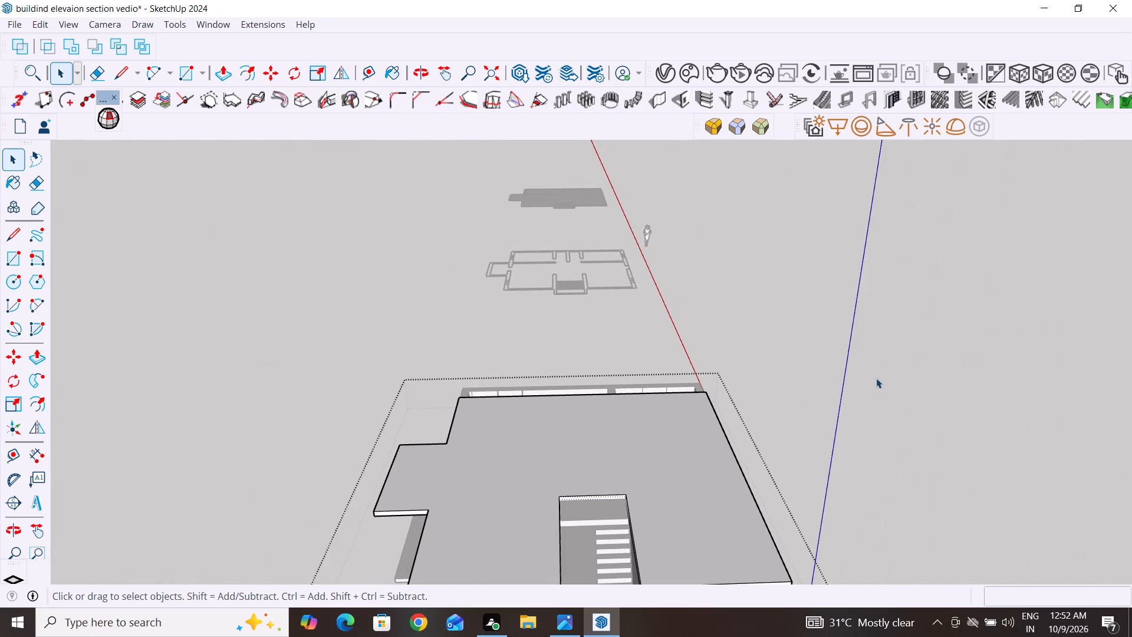
pyautogui.click(876, 378)
# Examine the lengthened stair opening from above to check how it clears the stair flight and landing.
pyautogui.scroll(-4, 696, 242)
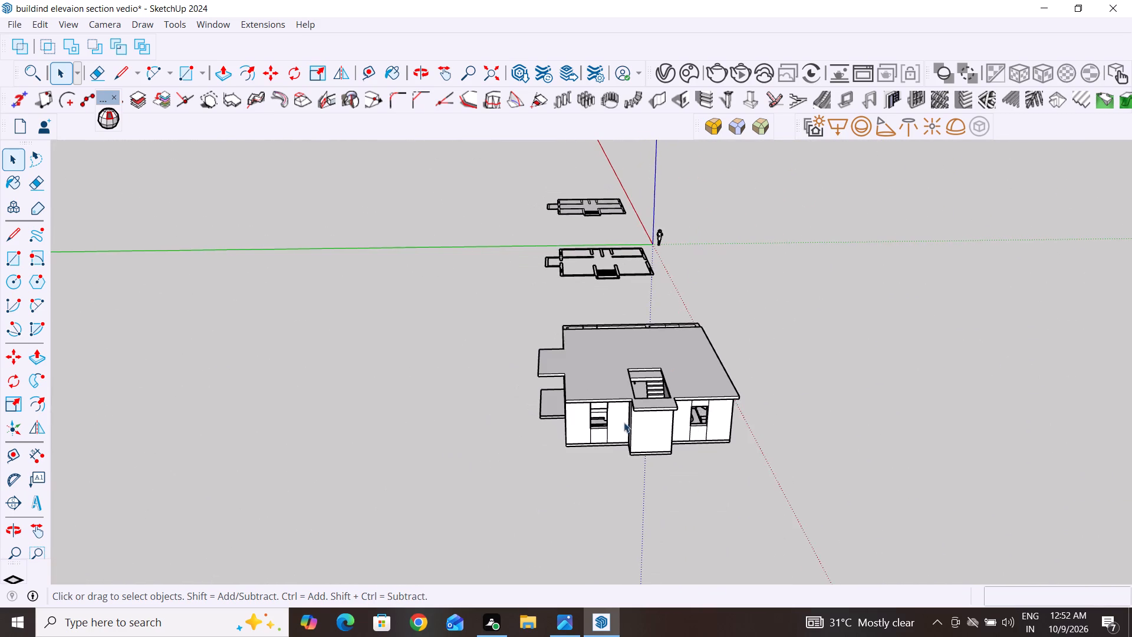
pyautogui.scroll(9, 620, 428)
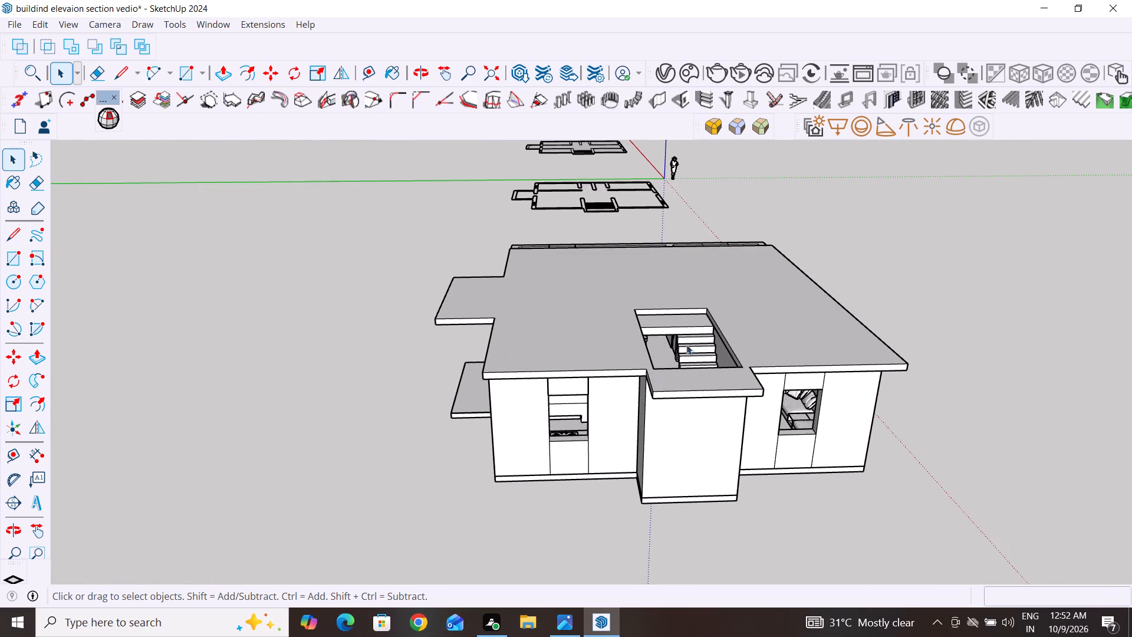
pyautogui.scroll(7, 686, 344)
pyautogui.moveTo(689, 323); pyautogui.dragTo(669, 323, button='middle')
pyautogui.scroll(1, 678, 323)
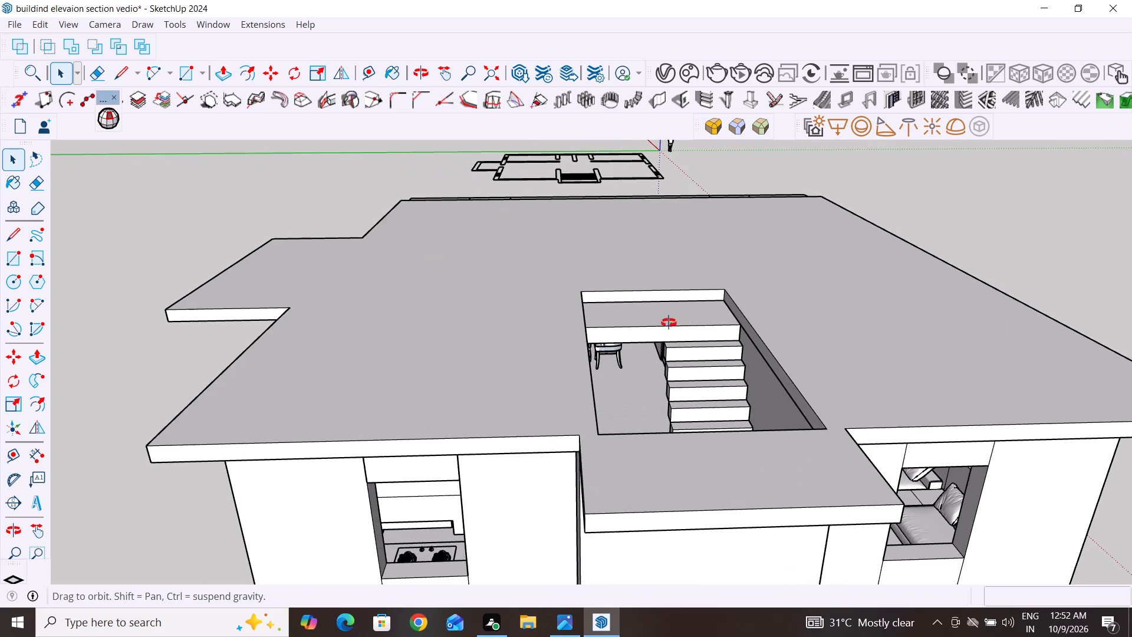
pyautogui.moveTo(669, 323); pyautogui.dragTo(623, 309, button='middle')
pyautogui.scroll(-2, 623, 309)
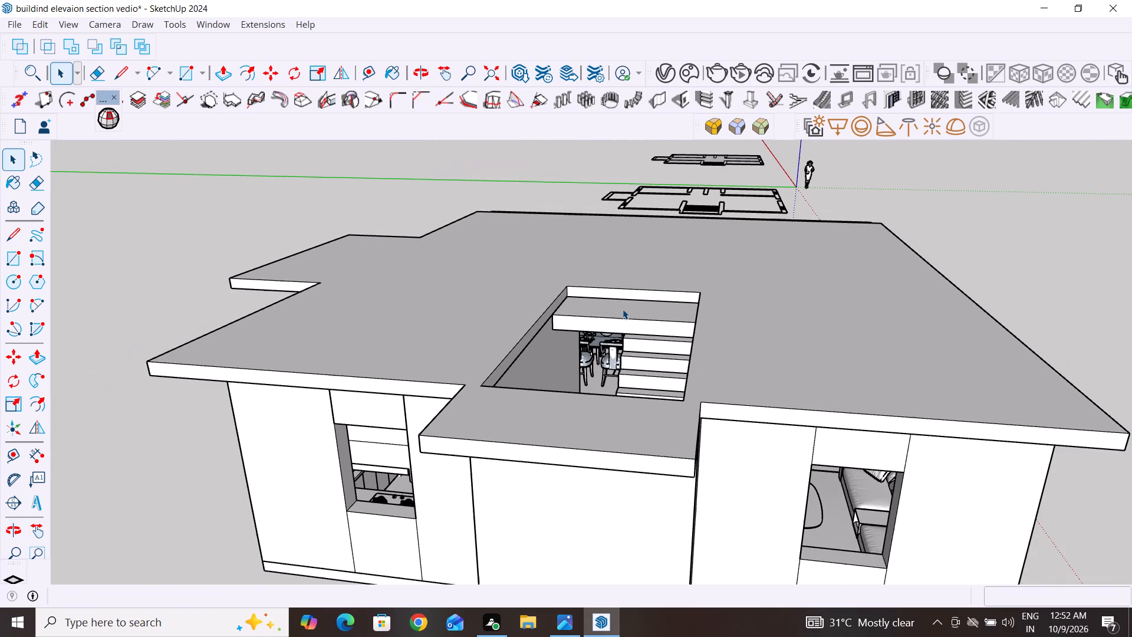
pyautogui.scroll(2, 624, 325)
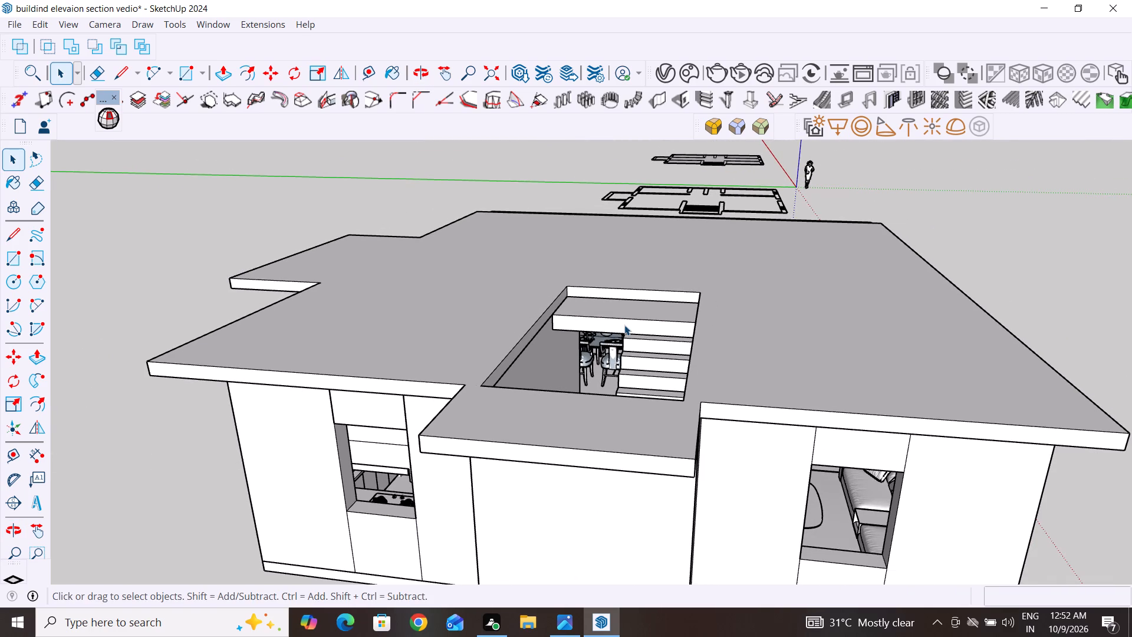
pyautogui.scroll(5, 624, 325)
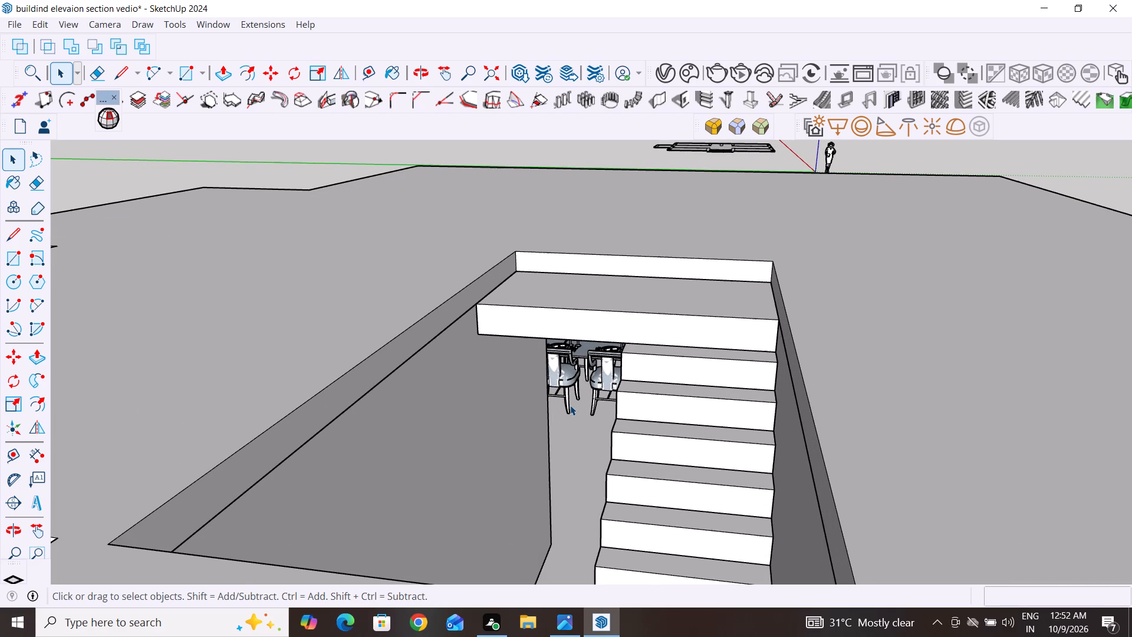
pyautogui.scroll(-8, 692, 341)
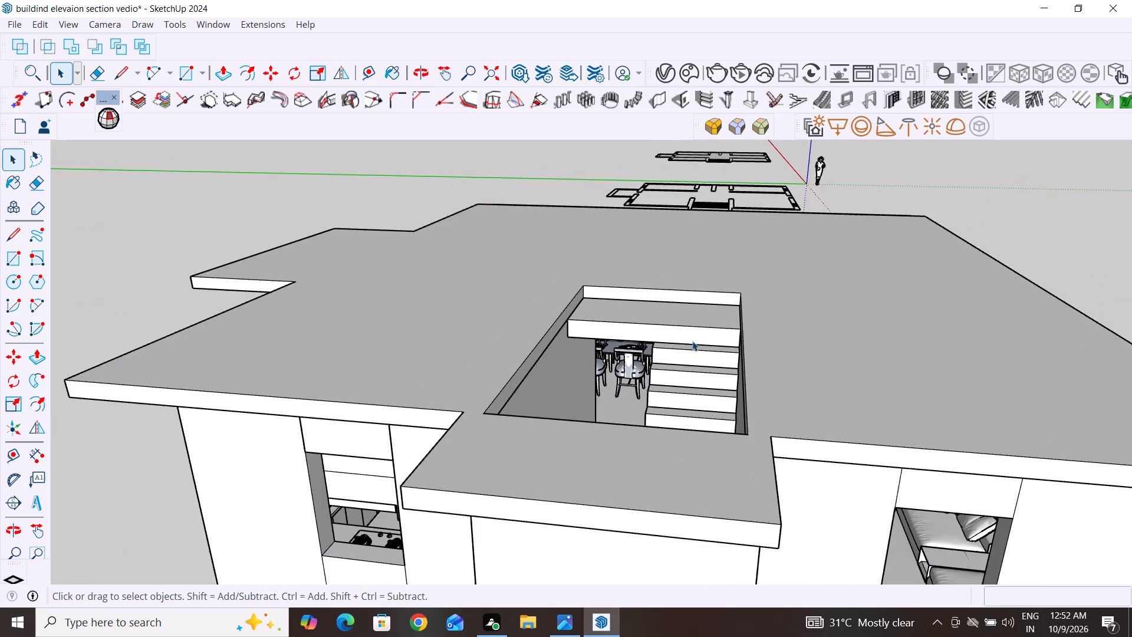
# Inspect the slab from the entrance side and from above to check its fit over the walls and stairwell.
pyautogui.scroll(-9, 692, 341)
pyautogui.moveTo(980, 407); pyautogui.dragTo(568, 418, button='middle')
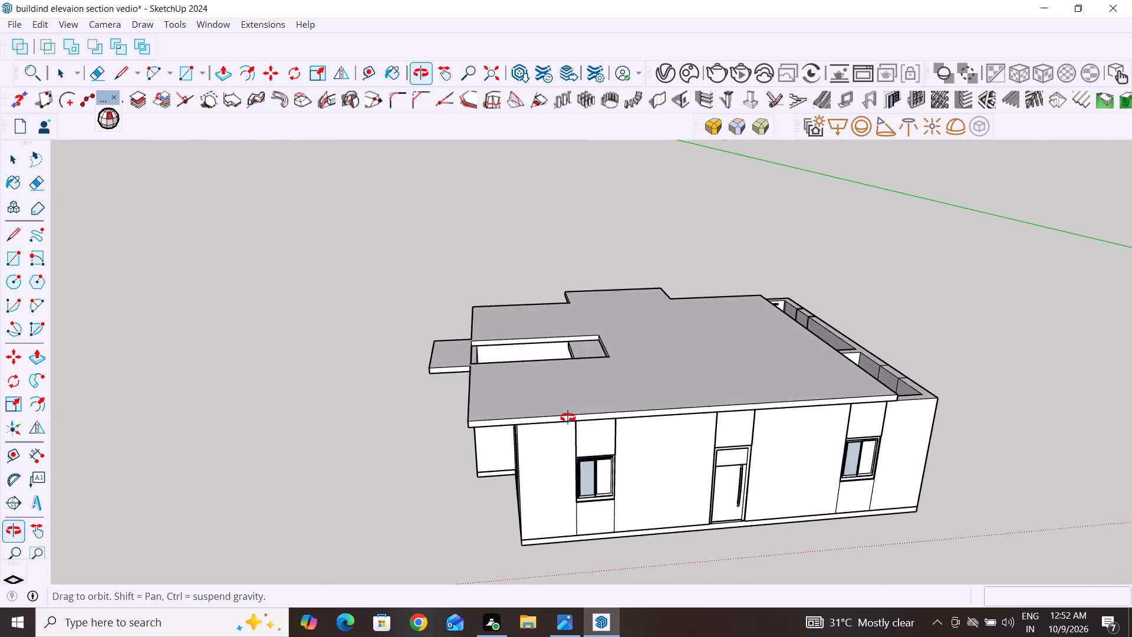
pyautogui.moveTo(568, 418); pyautogui.dragTo(558, 489, button='middle')
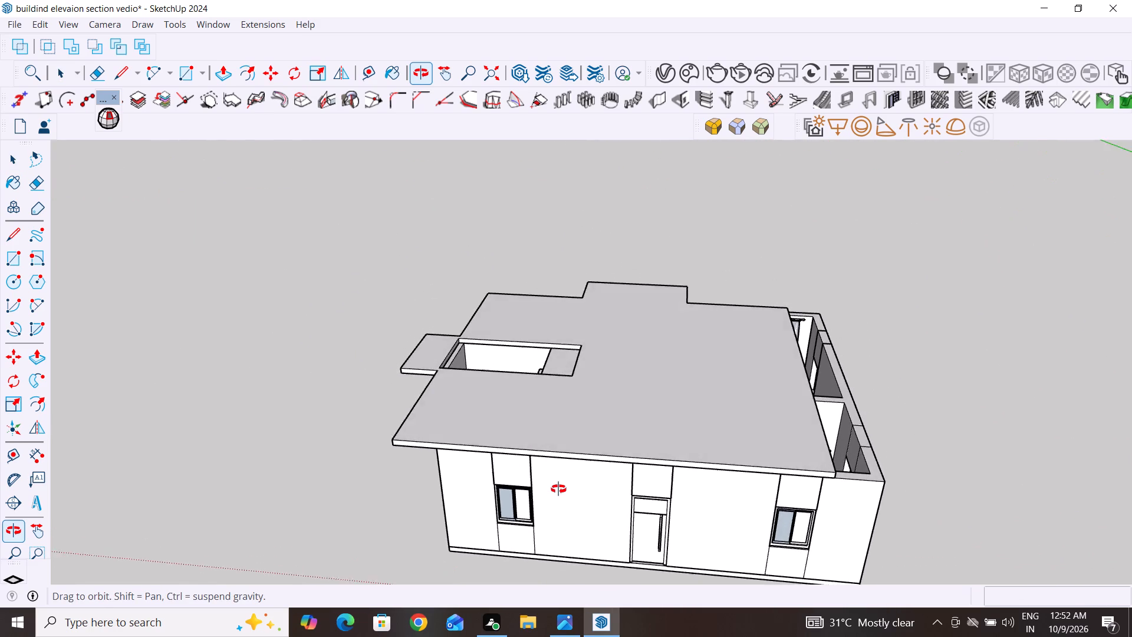
pyautogui.moveTo(558, 489); pyautogui.dragTo(563, 518, button='middle')
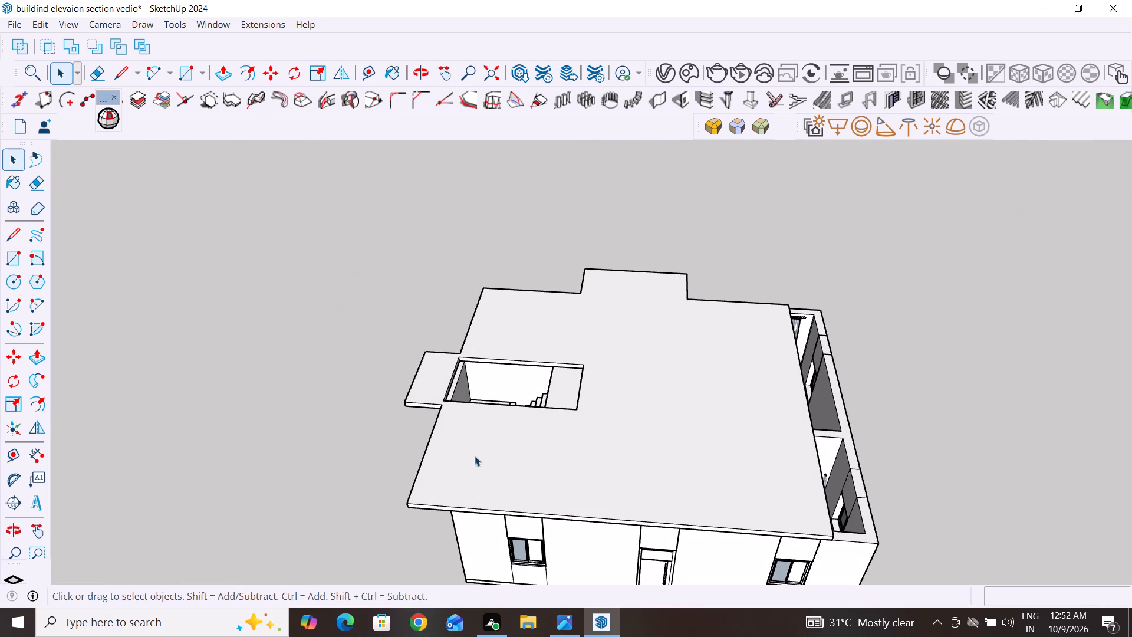
pyautogui.scroll(4, 352, 408)
pyautogui.moveTo(383, 427); pyautogui.dragTo(412, 462, button='middle')
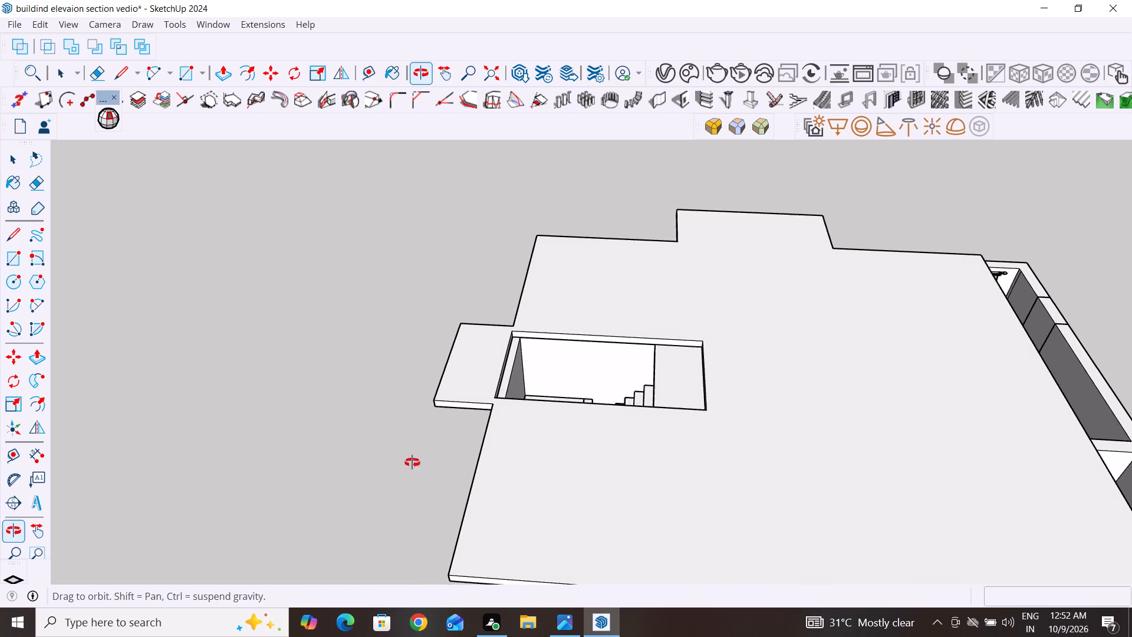
pyautogui.moveTo(412, 462); pyautogui.dragTo(484, 497, button='middle')
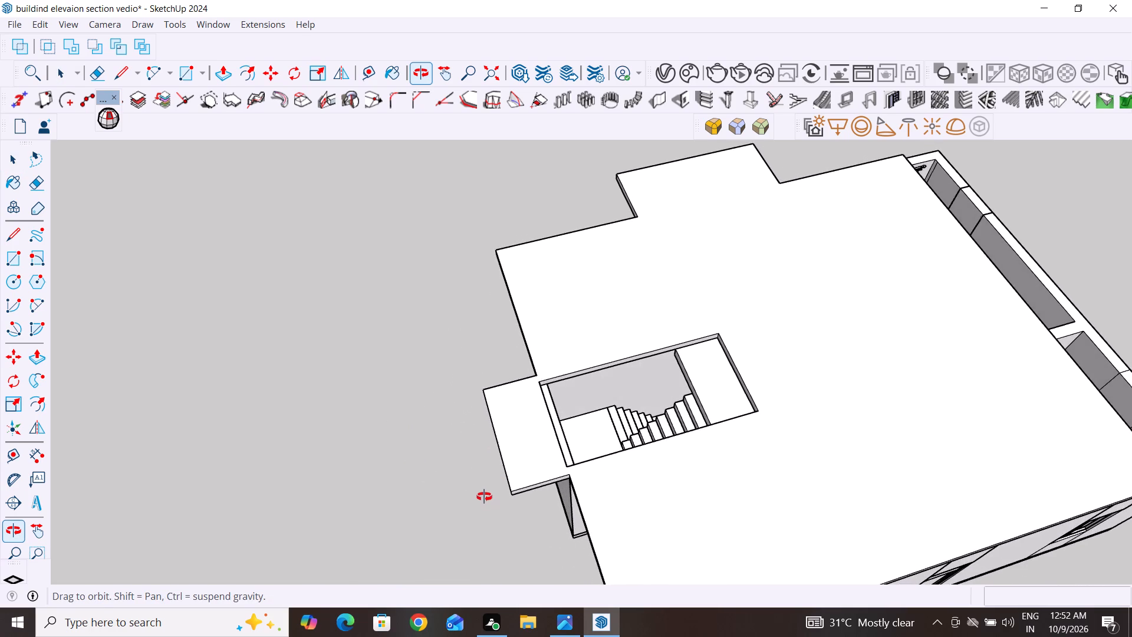
pyautogui.moveTo(484, 497); pyautogui.dragTo(458, 443, button='middle')
pyautogui.scroll(-5, 458, 443)
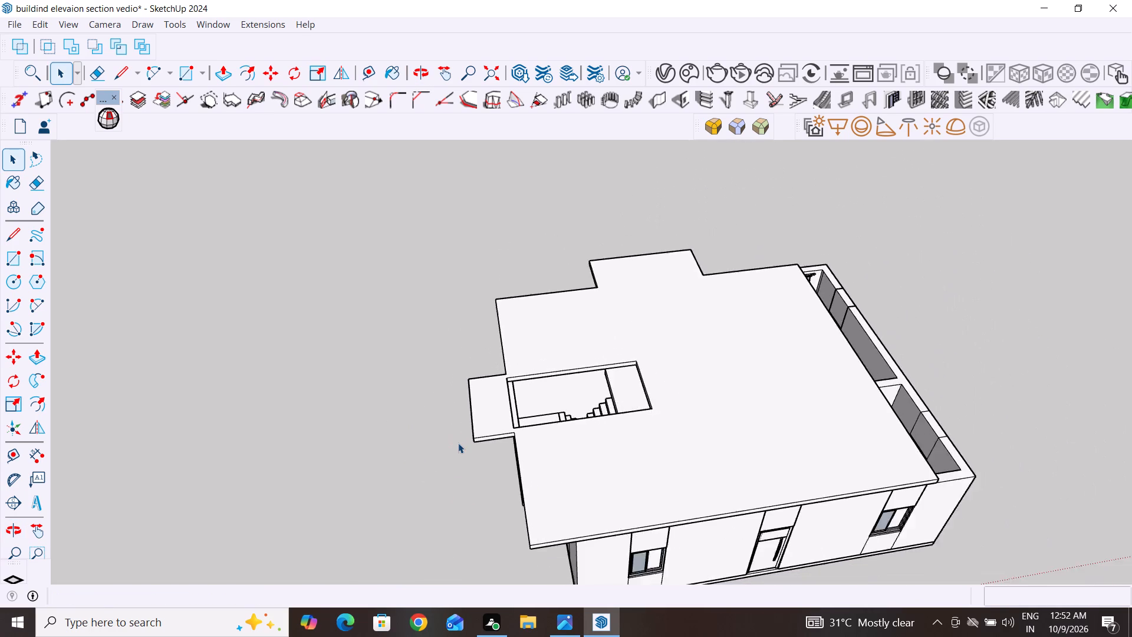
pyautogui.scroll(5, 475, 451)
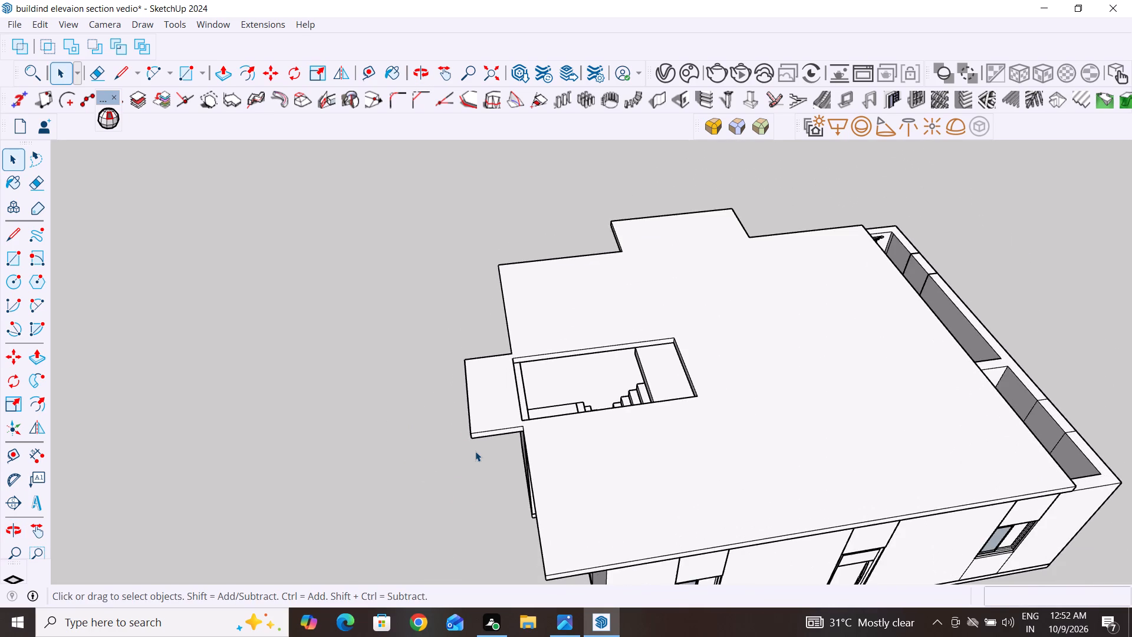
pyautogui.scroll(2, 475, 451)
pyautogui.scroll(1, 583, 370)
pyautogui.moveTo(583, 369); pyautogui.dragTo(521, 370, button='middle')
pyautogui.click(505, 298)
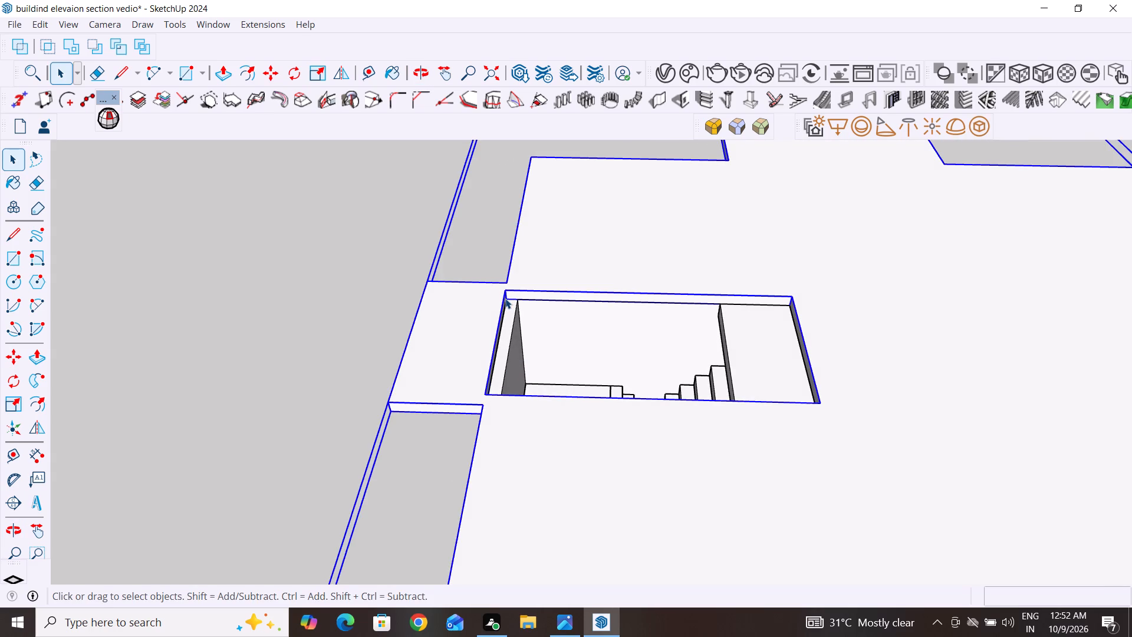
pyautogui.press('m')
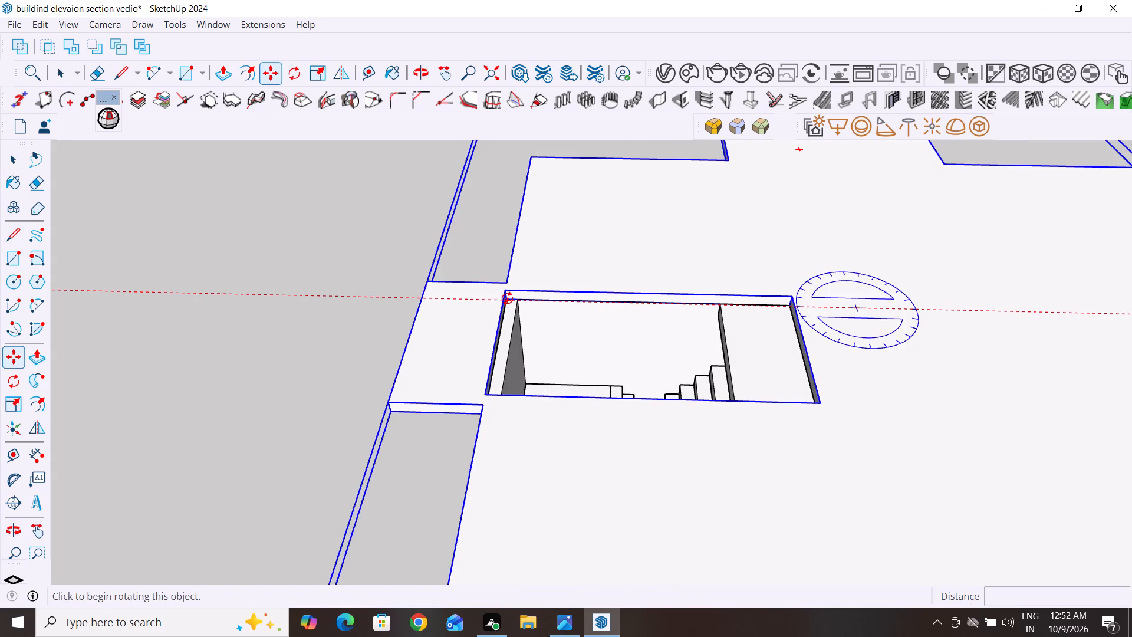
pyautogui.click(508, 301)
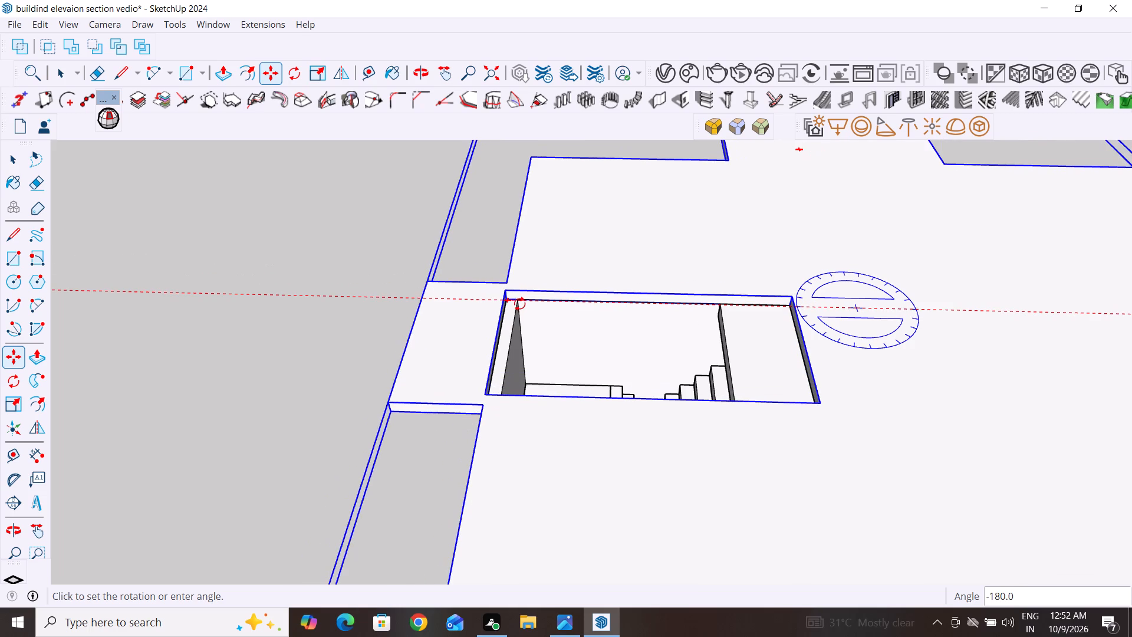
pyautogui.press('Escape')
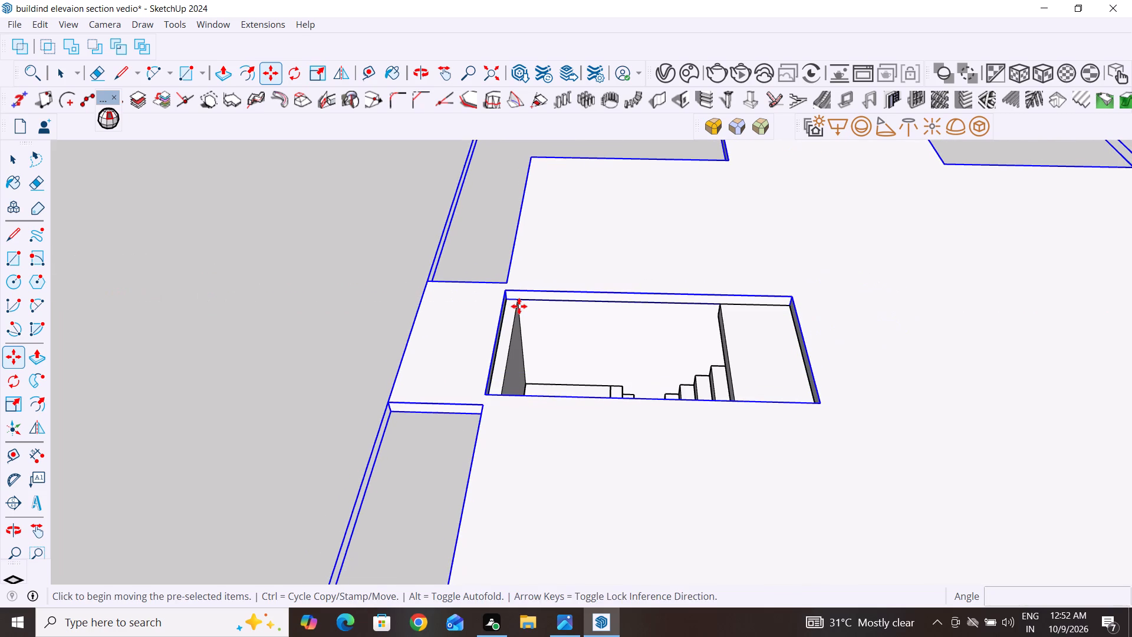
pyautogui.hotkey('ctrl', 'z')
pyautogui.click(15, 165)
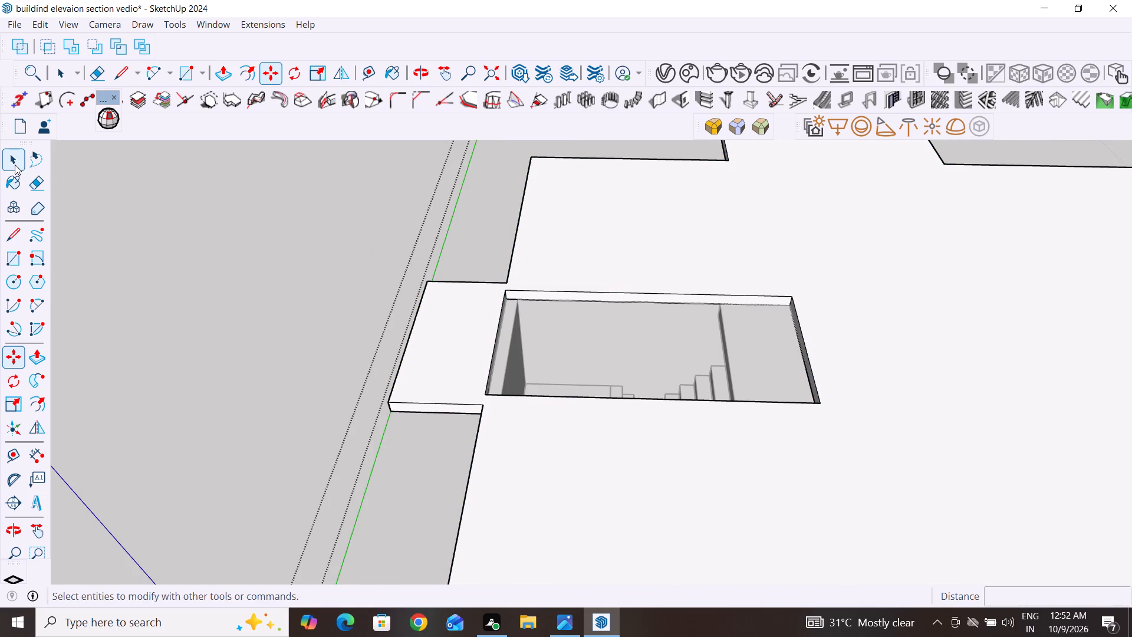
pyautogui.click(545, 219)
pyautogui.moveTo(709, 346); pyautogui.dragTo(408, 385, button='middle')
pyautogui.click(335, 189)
# Move the upper floor slab 6", snapping the lower corner of its stair opening to the inner corner of the stairwell walls.
pyautogui.click(415, 231)
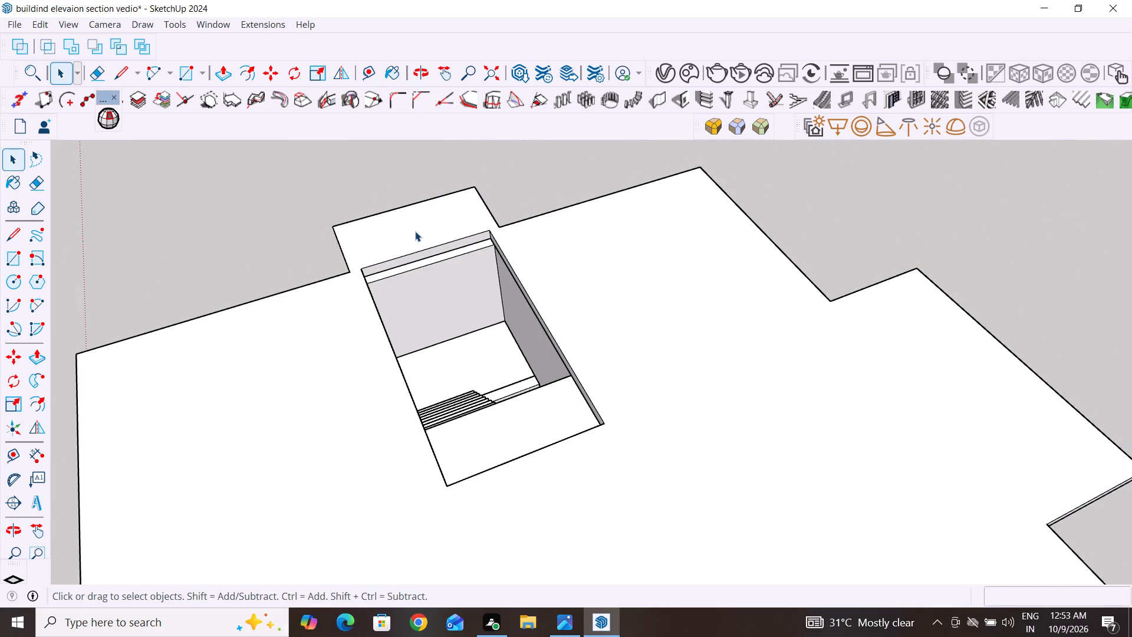
pyautogui.press('m')
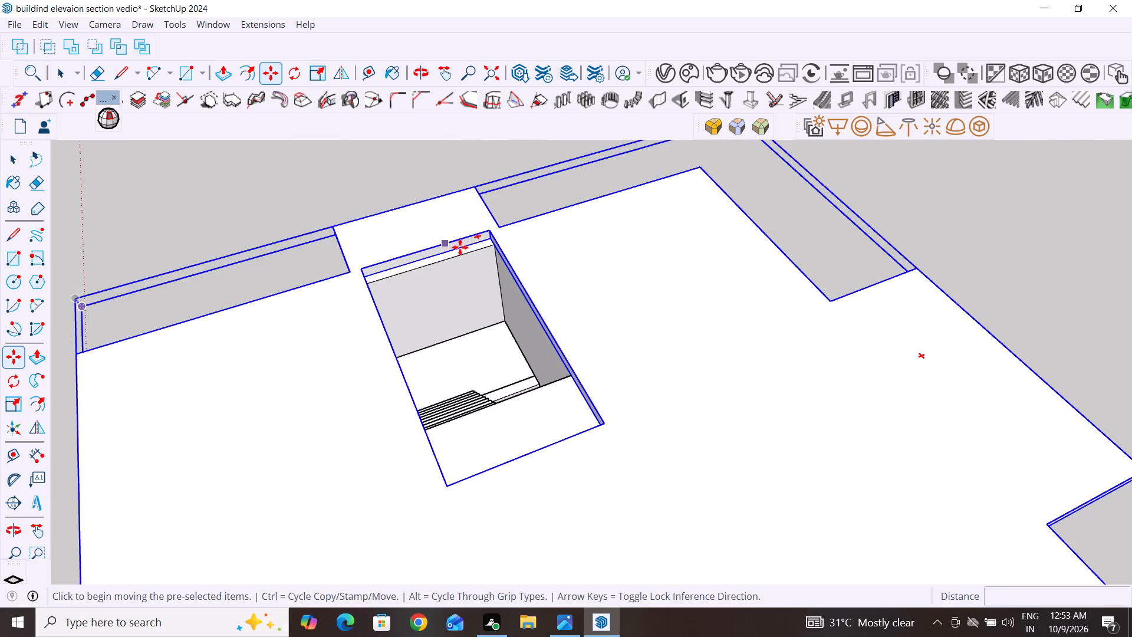
pyautogui.scroll(10, 460, 247)
pyautogui.scroll(3, 508, 238)
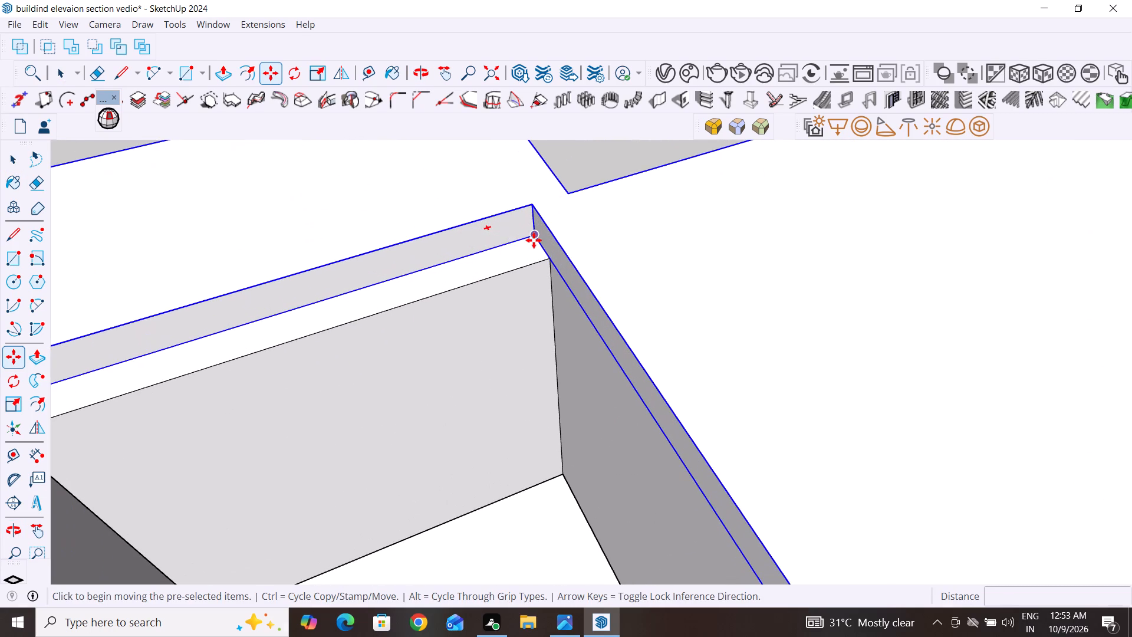
pyautogui.click(534, 240)
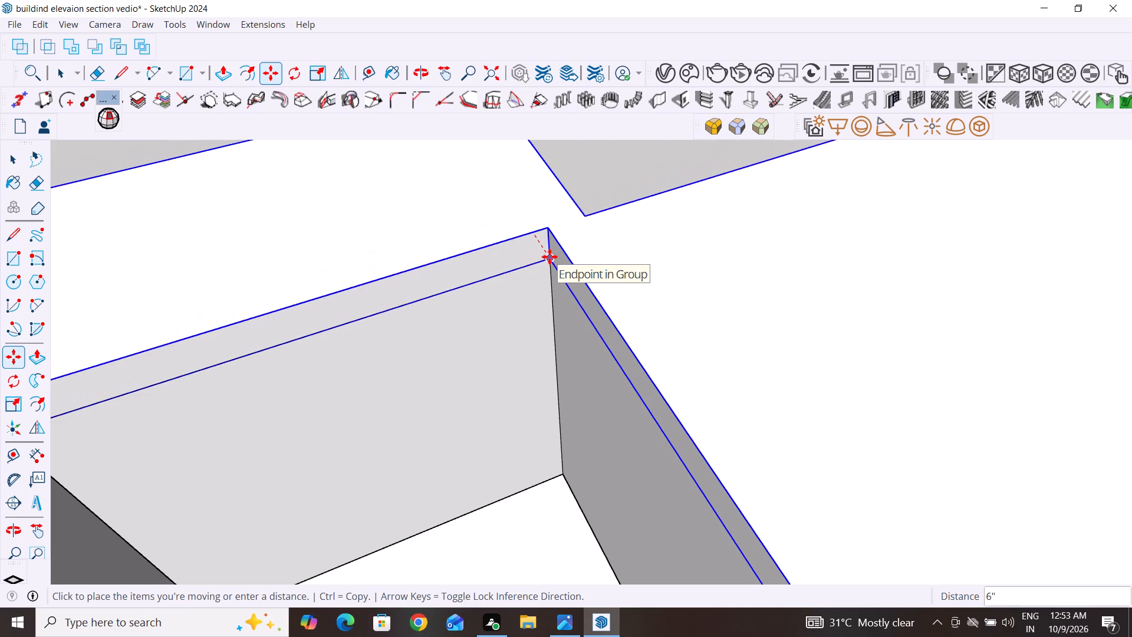
pyautogui.click(549, 257)
pyautogui.scroll(-13, 544, 297)
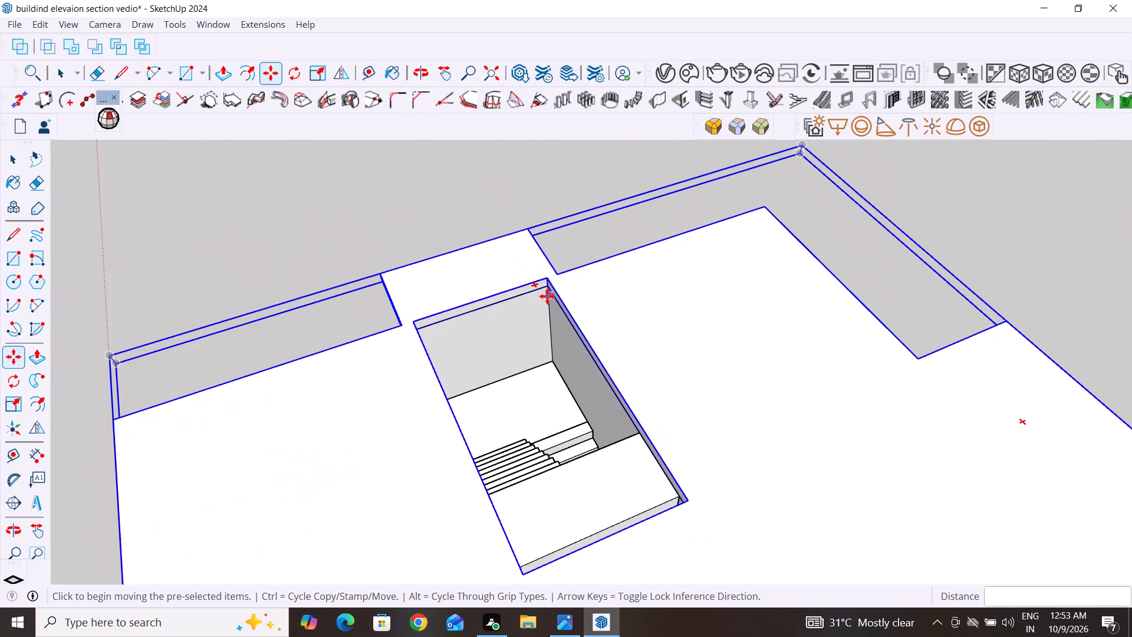
# Examine how the shifted slab's opening clears the stairs and how its edges meet the outer walls, and deselect it.
pyautogui.moveTo(568, 346); pyautogui.dragTo(968, 406, button='middle')
pyautogui.scroll(3, 847, 368)
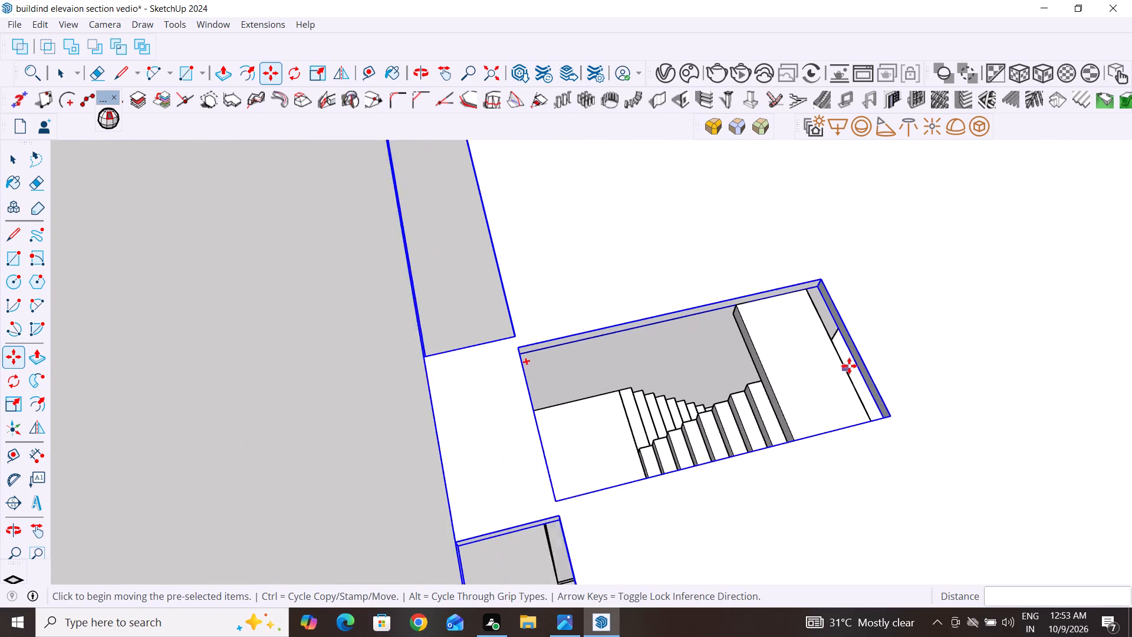
pyautogui.scroll(1, 849, 366)
pyautogui.scroll(-5, 545, 419)
pyautogui.scroll(-1, 482, 439)
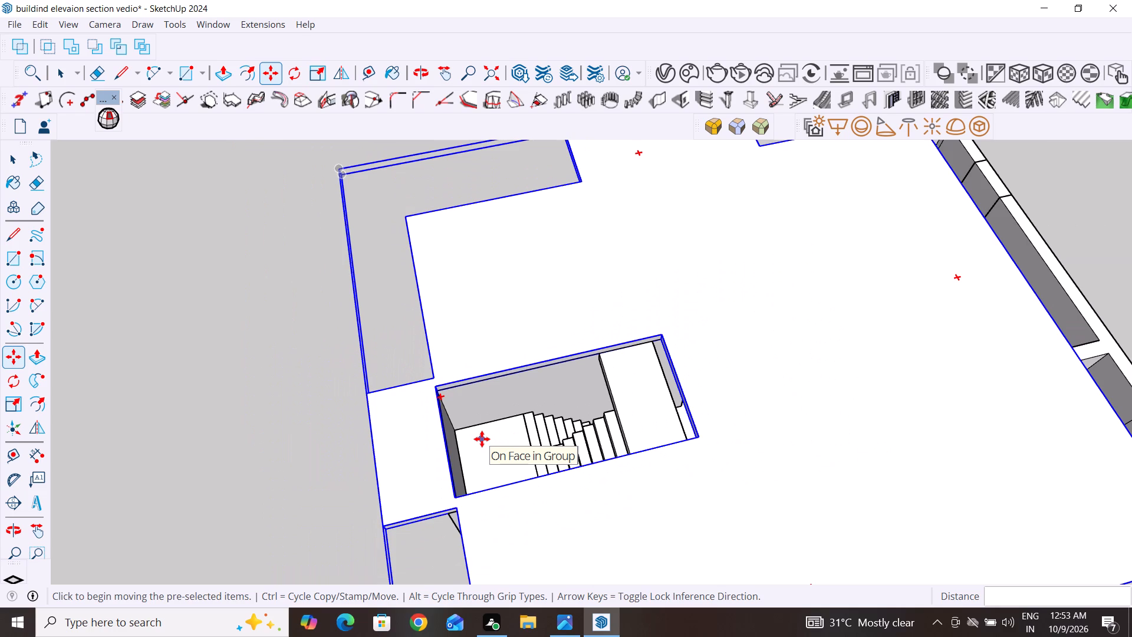
pyautogui.scroll(-4, 482, 439)
pyautogui.moveTo(482, 439); pyautogui.dragTo(559, 329, button='middle')
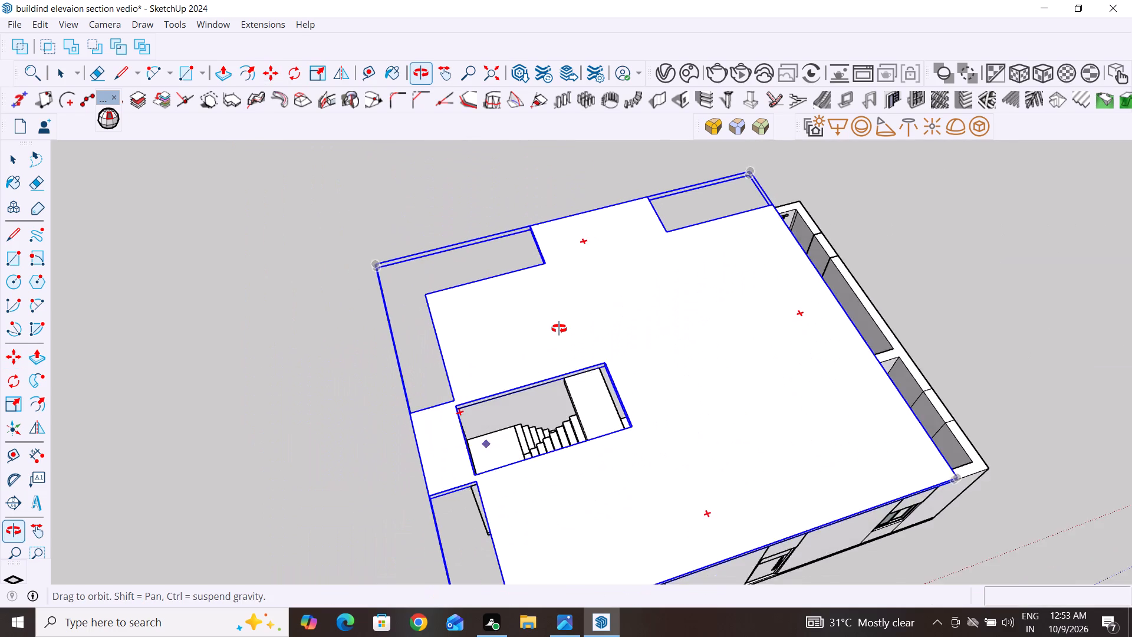
pyautogui.moveTo(559, 329); pyautogui.dragTo(536, 258, button='middle')
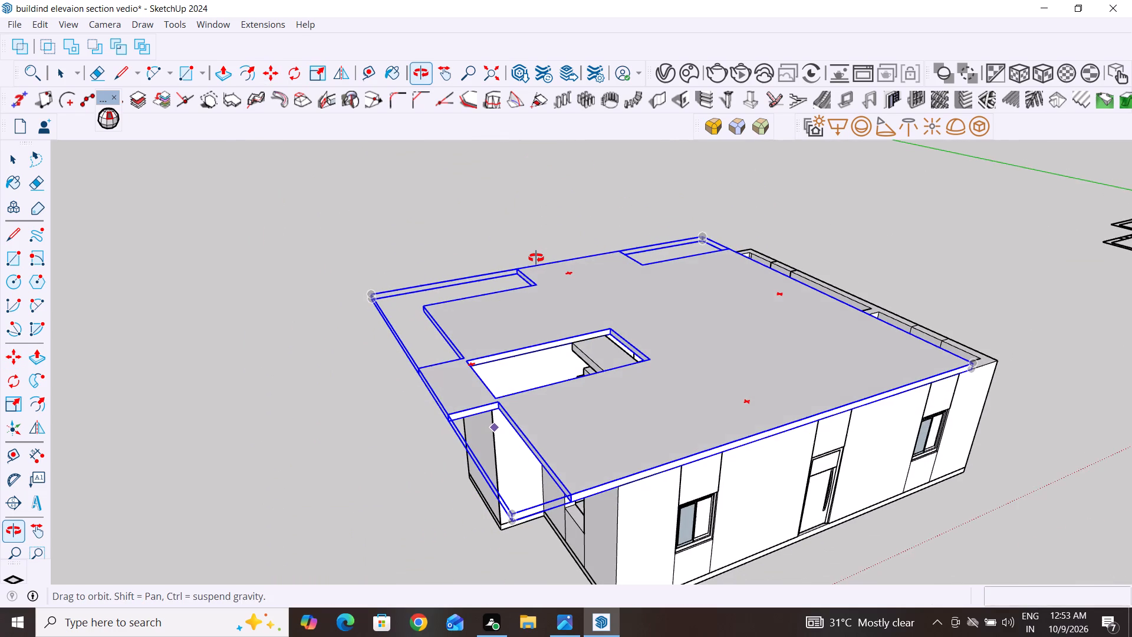
pyautogui.moveTo(536, 258); pyautogui.dragTo(482, 285, button='middle')
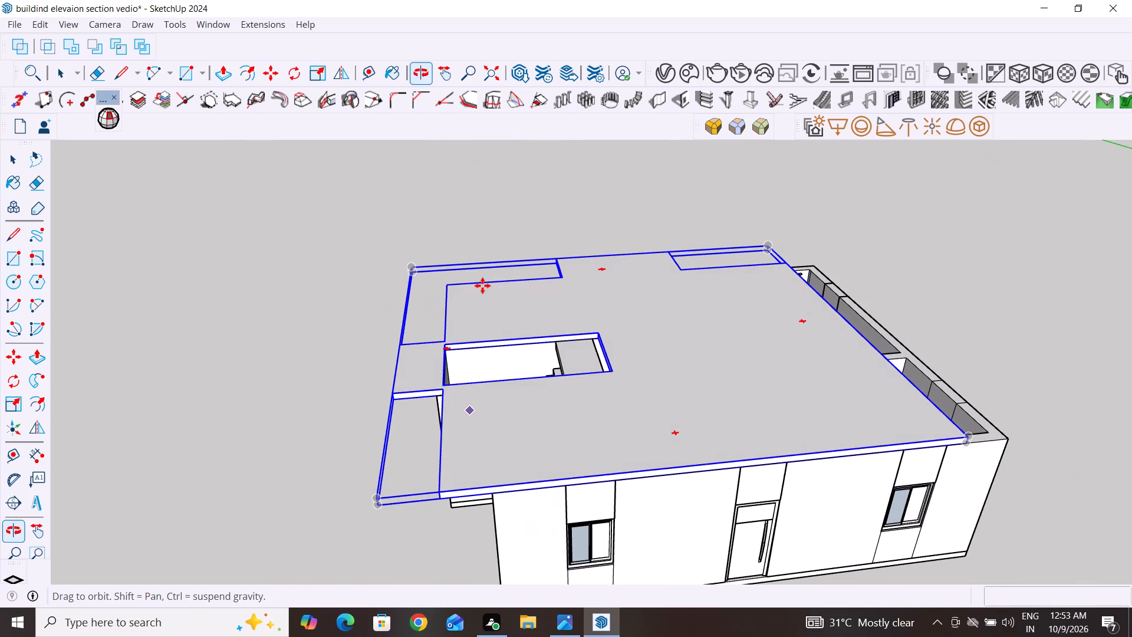
pyautogui.moveTo(482, 285); pyautogui.dragTo(463, 285, button='middle')
pyautogui.moveTo(978, 336); pyautogui.dragTo(633, 424, button='middle')
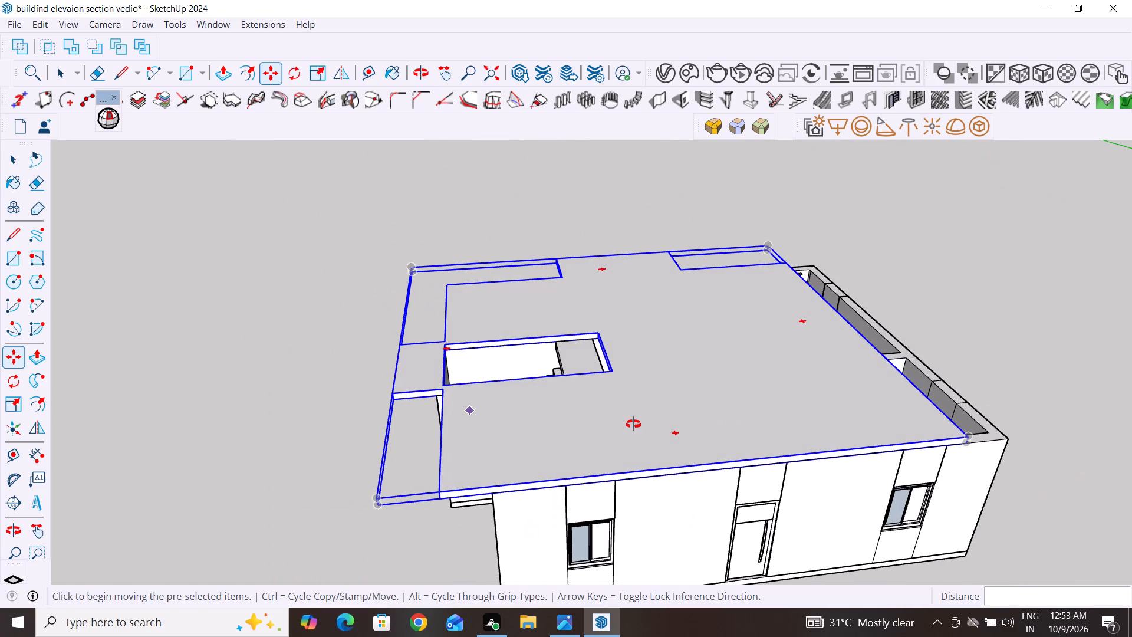
pyautogui.moveTo(633, 424); pyautogui.dragTo(534, 313, button='middle')
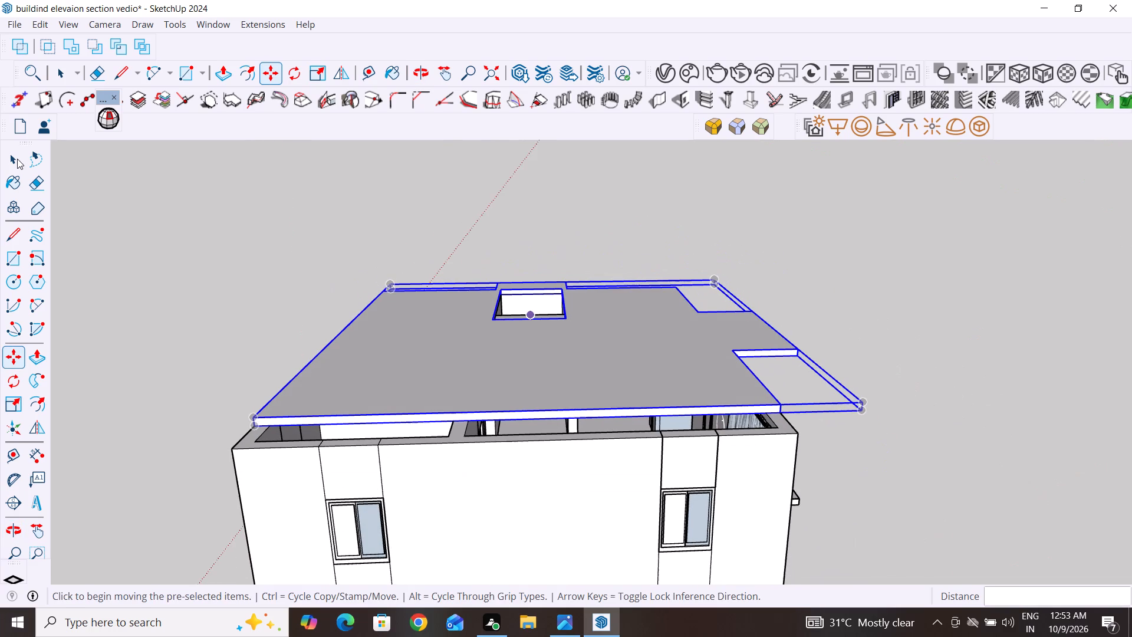
pyautogui.click(9, 163)
pyautogui.click(136, 218)
# Inspect the slab's overhangs and stair opening from around the house, including the entrance and stairwell sides.
pyautogui.scroll(-5, 651, 335)
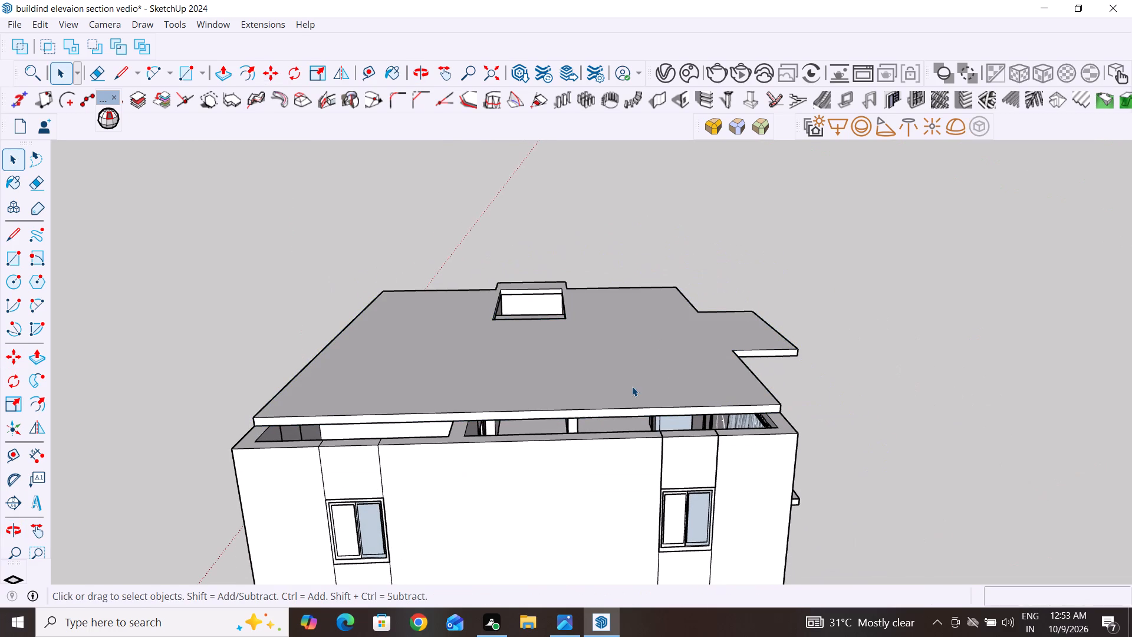
pyautogui.moveTo(903, 451); pyautogui.dragTo(798, 491, button='middle')
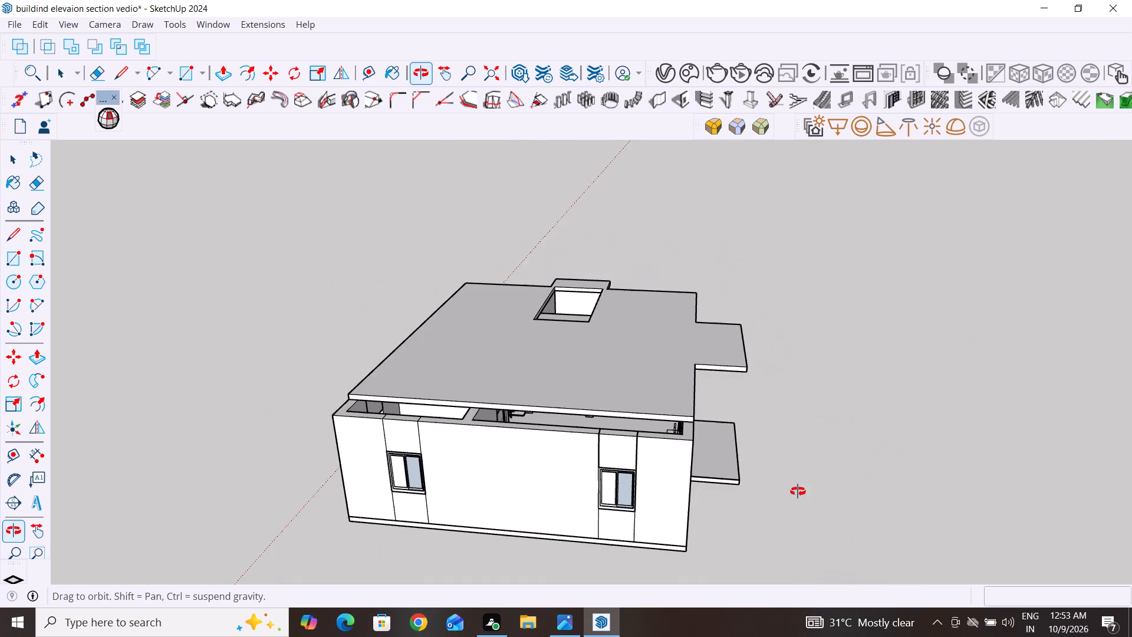
pyautogui.moveTo(798, 491); pyautogui.dragTo(313, 436, button='middle')
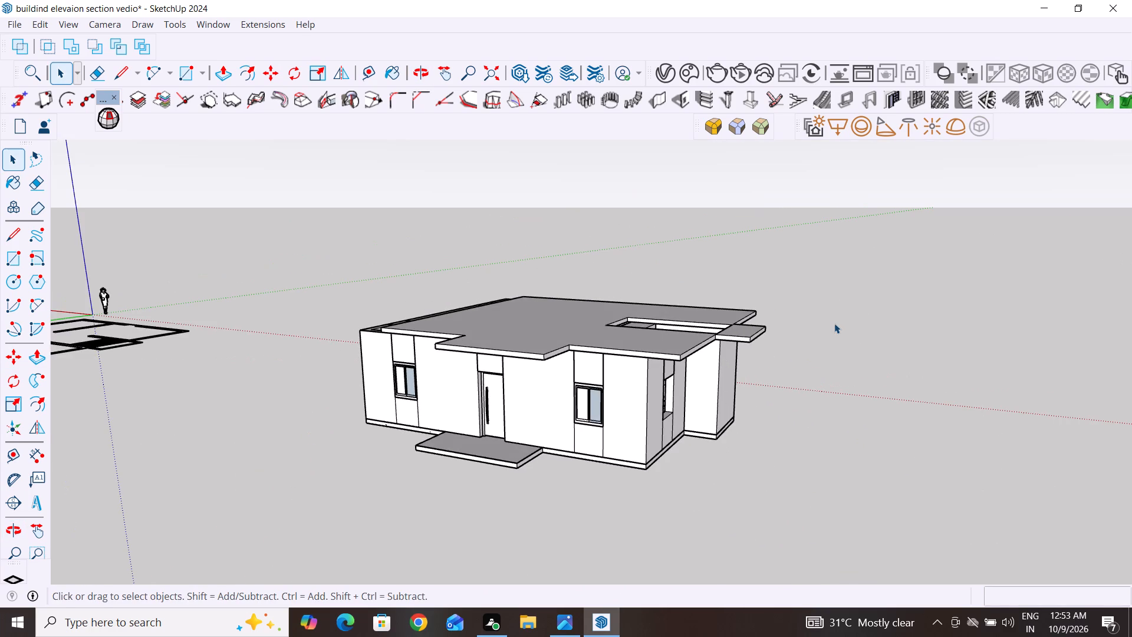
pyautogui.scroll(4, 765, 329)
pyautogui.scroll(1, 821, 327)
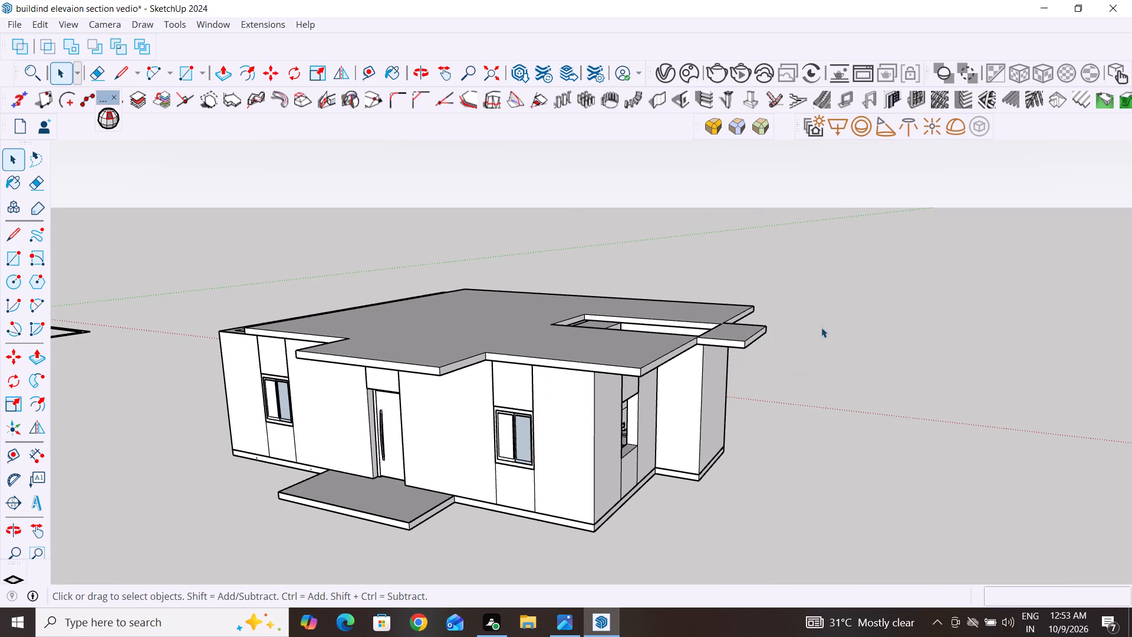
pyautogui.scroll(2, 821, 327)
pyautogui.moveTo(831, 342); pyautogui.dragTo(832, 421, button='middle')
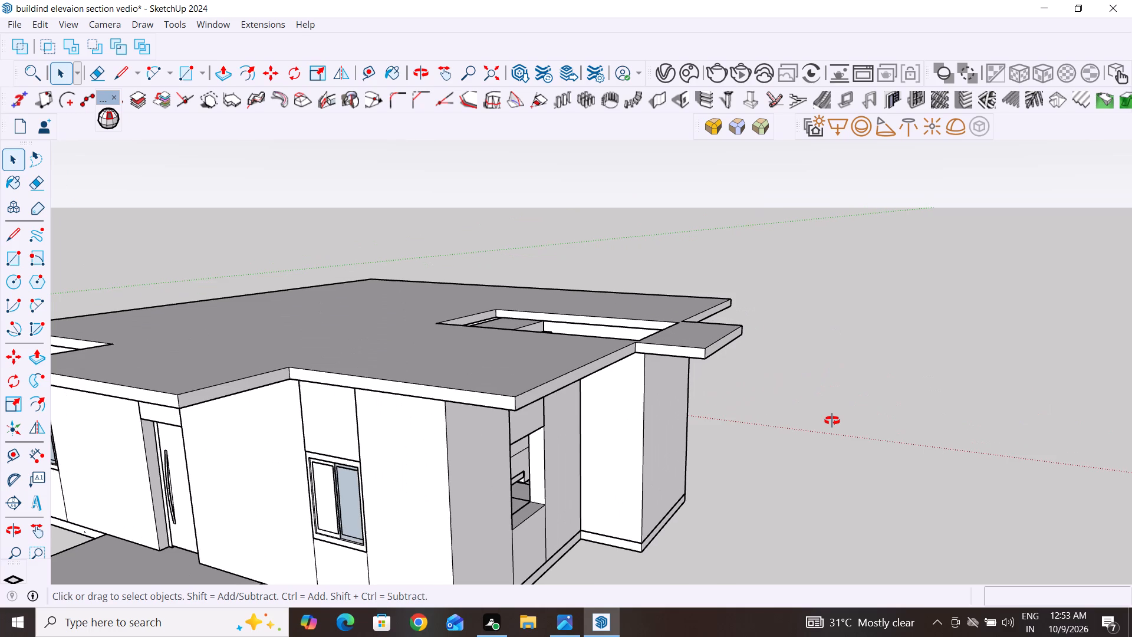
pyautogui.moveTo(832, 421); pyautogui.dragTo(757, 530, button='middle')
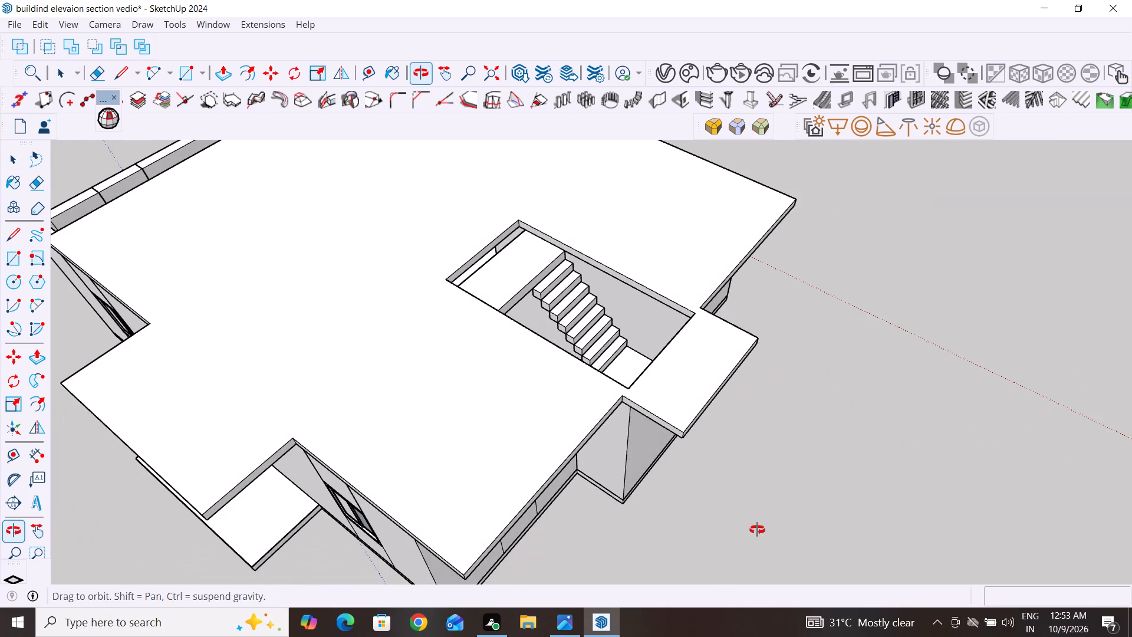
pyautogui.moveTo(757, 530); pyautogui.dragTo(707, 475, button='middle')
pyautogui.moveTo(701, 434); pyautogui.dragTo(705, 376, button='middle')
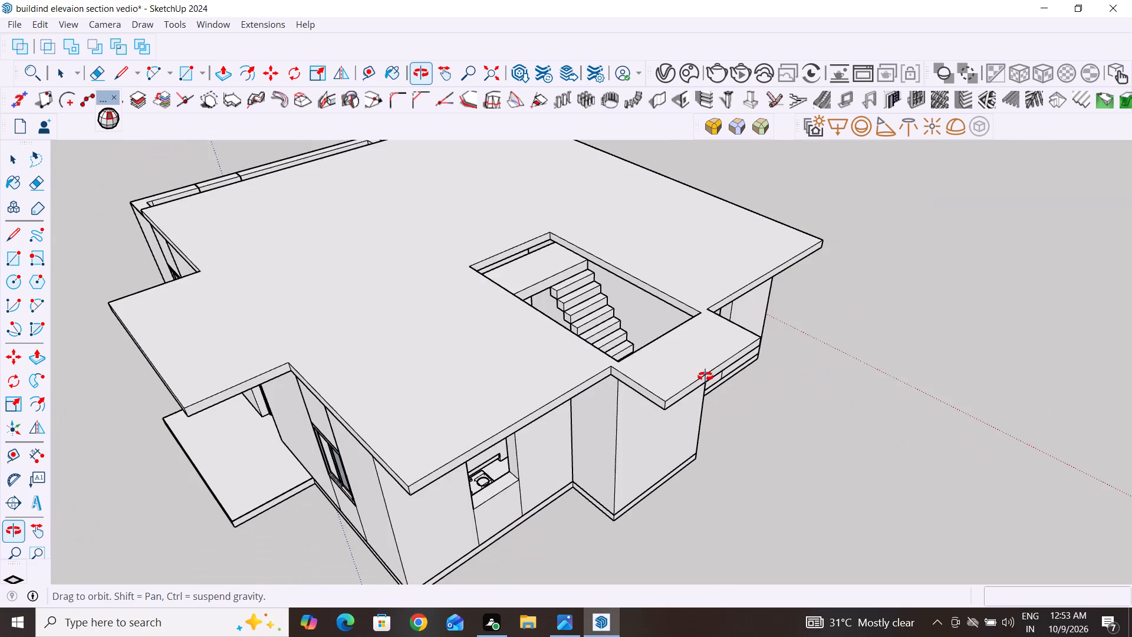
pyautogui.moveTo(705, 376); pyautogui.dragTo(743, 356, button='middle')
# Move the upper floor slab 6", snapping the lower corner of its edge notch to the top outer corner of the projecting stairwell-side wall.
pyautogui.scroll(4, 645, 354)
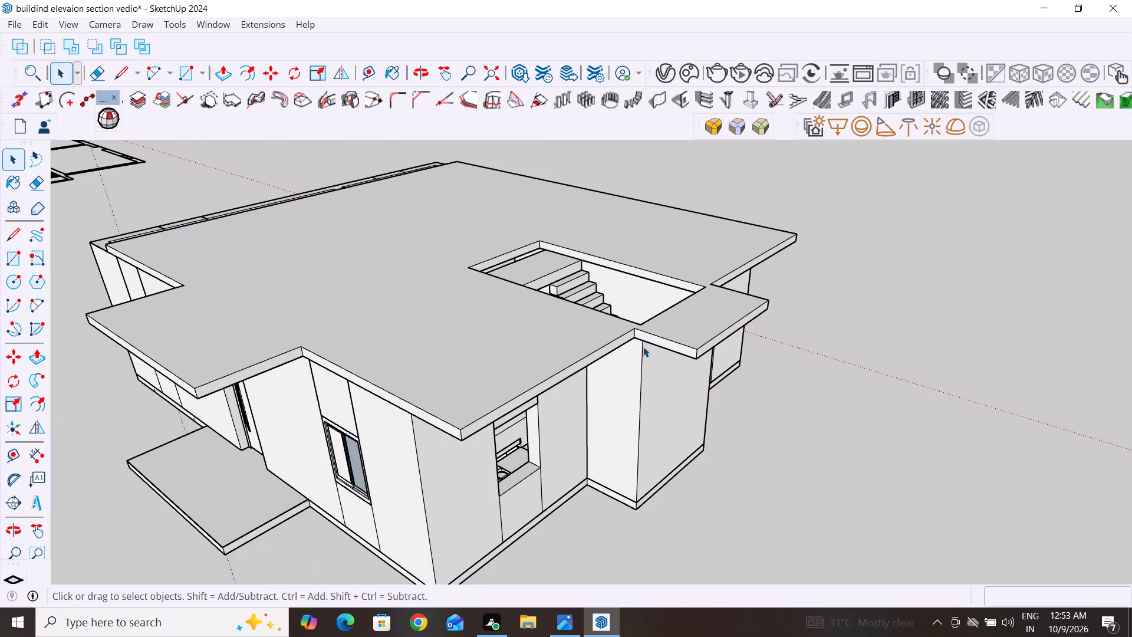
pyautogui.scroll(2, 643, 347)
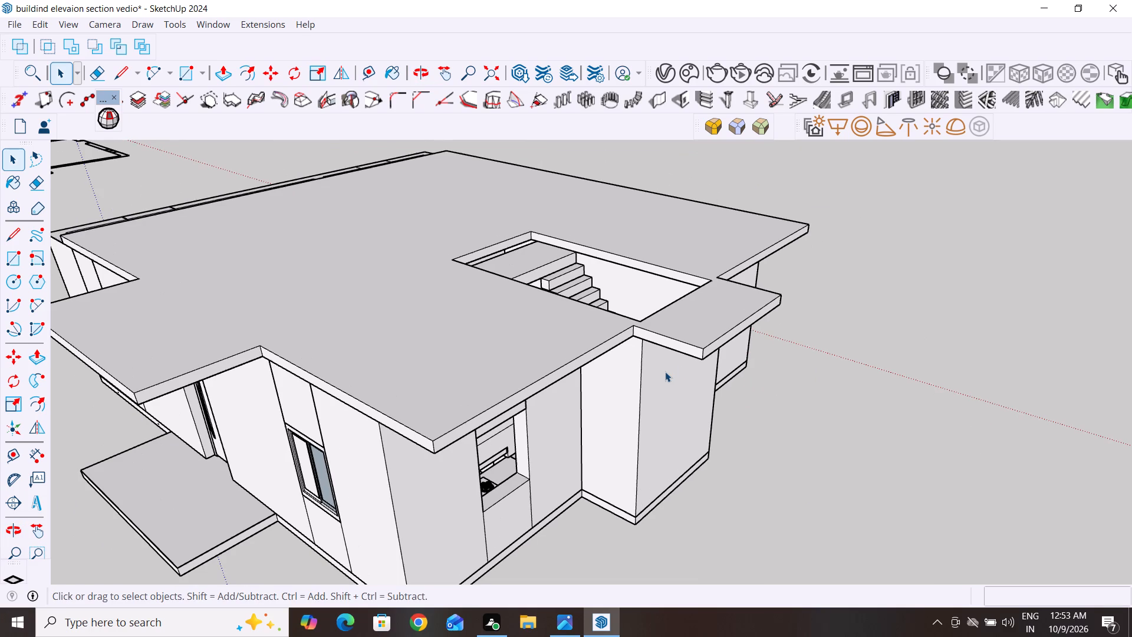
pyautogui.scroll(3, 638, 326)
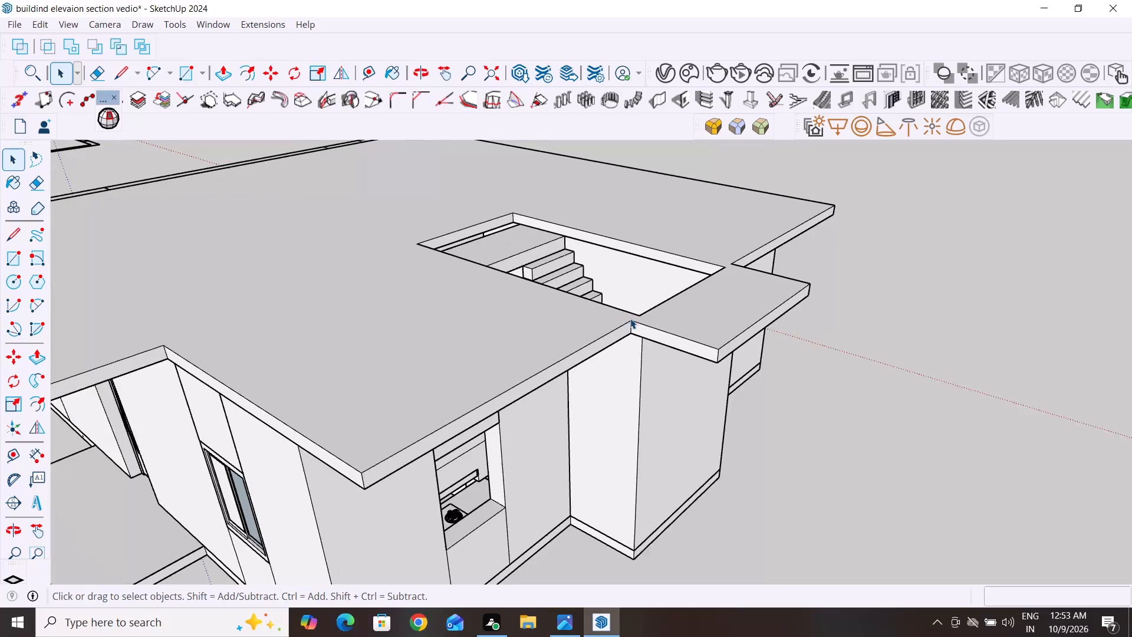
pyautogui.scroll(9, 630, 318)
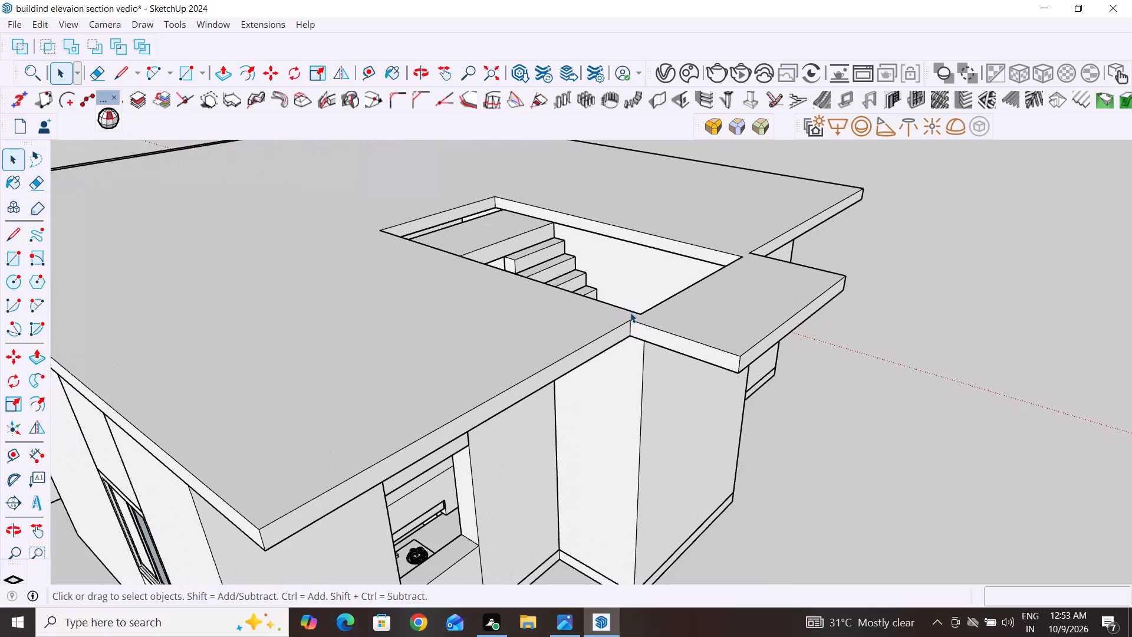
pyautogui.scroll(4, 633, 312)
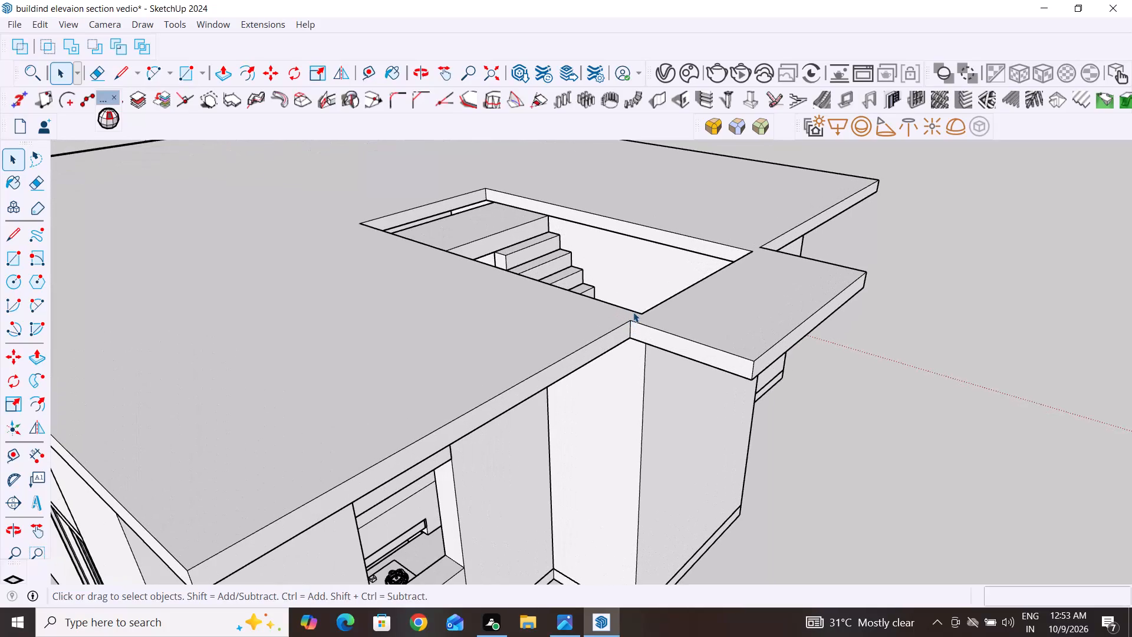
pyautogui.moveTo(636, 351); pyautogui.dragTo(638, 234, button='middle')
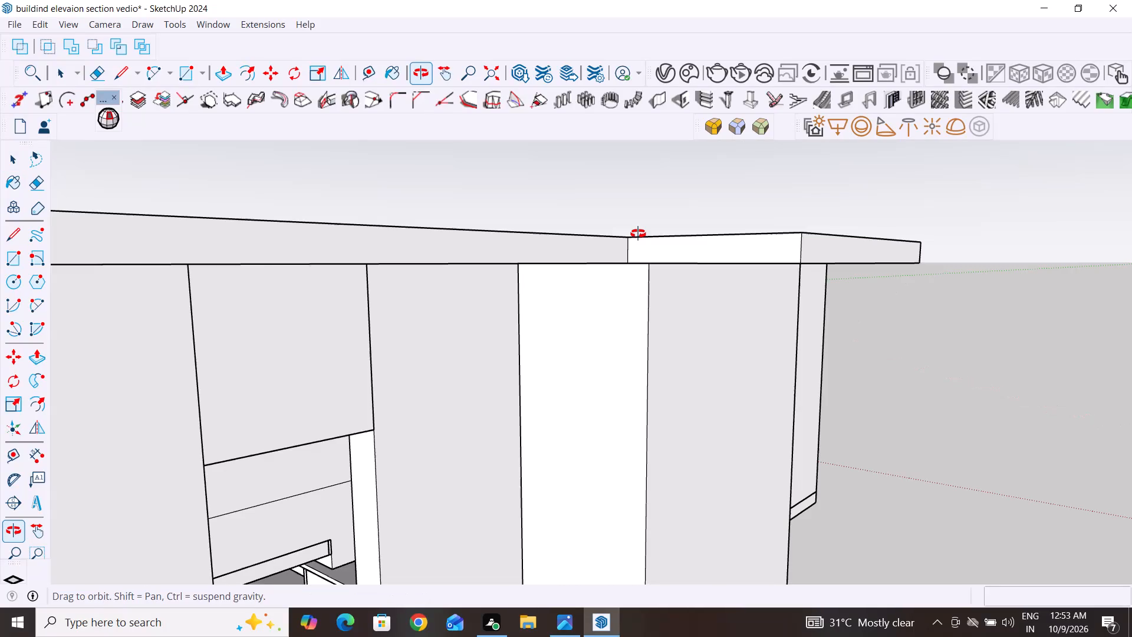
pyautogui.moveTo(638, 234); pyautogui.dragTo(654, 183, button='middle')
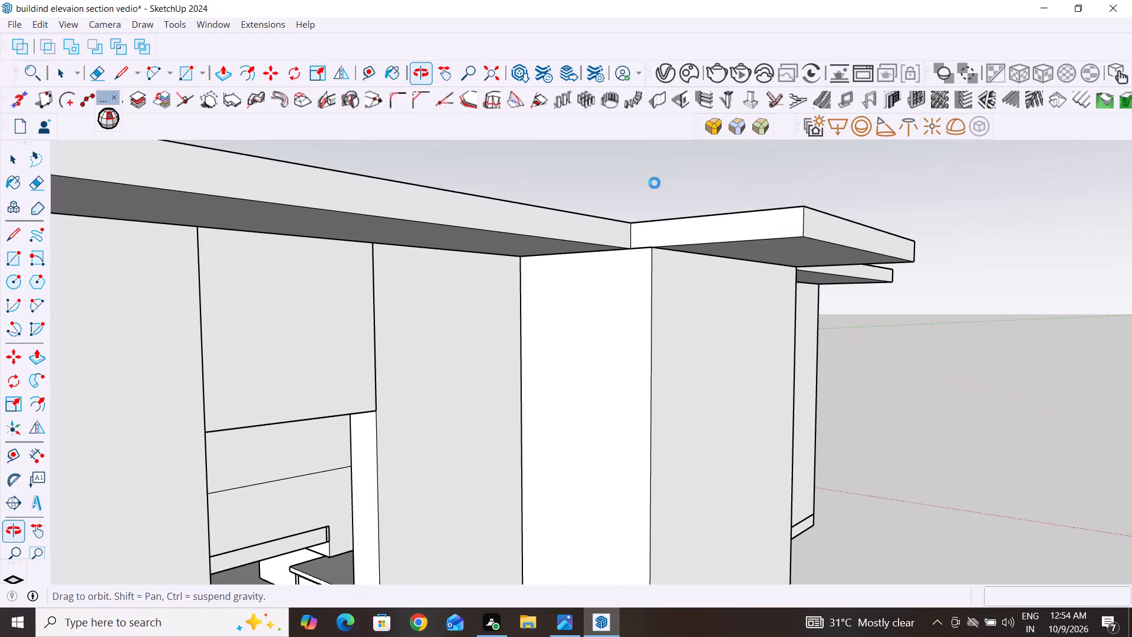
pyautogui.moveTo(654, 183); pyautogui.dragTo(657, 177, button='middle')
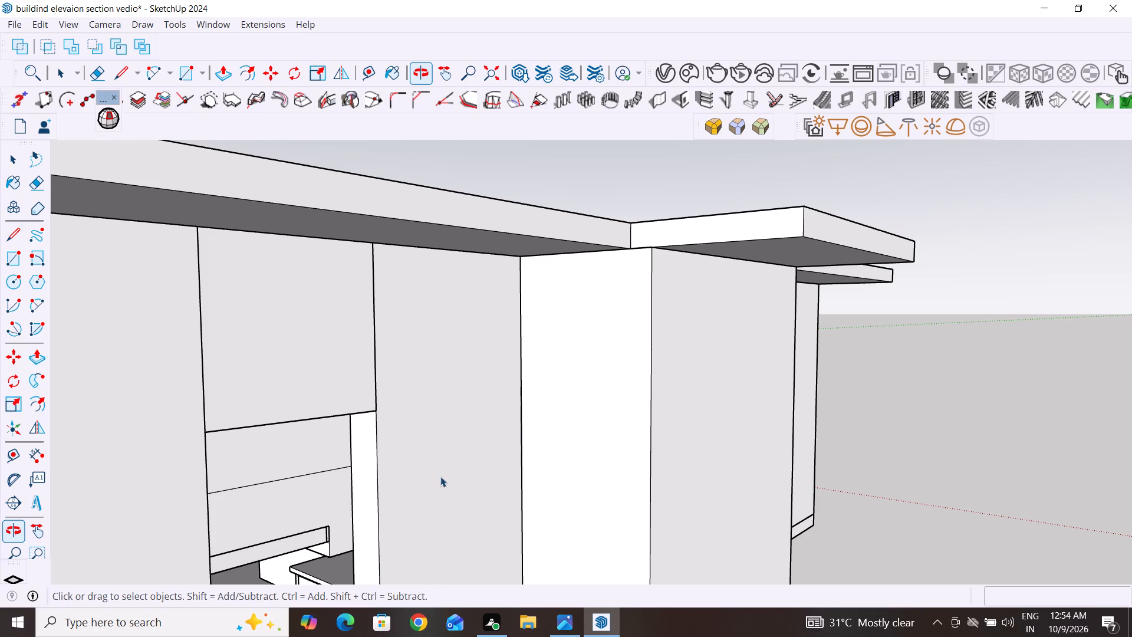
pyautogui.click(727, 216)
pyautogui.press('n')
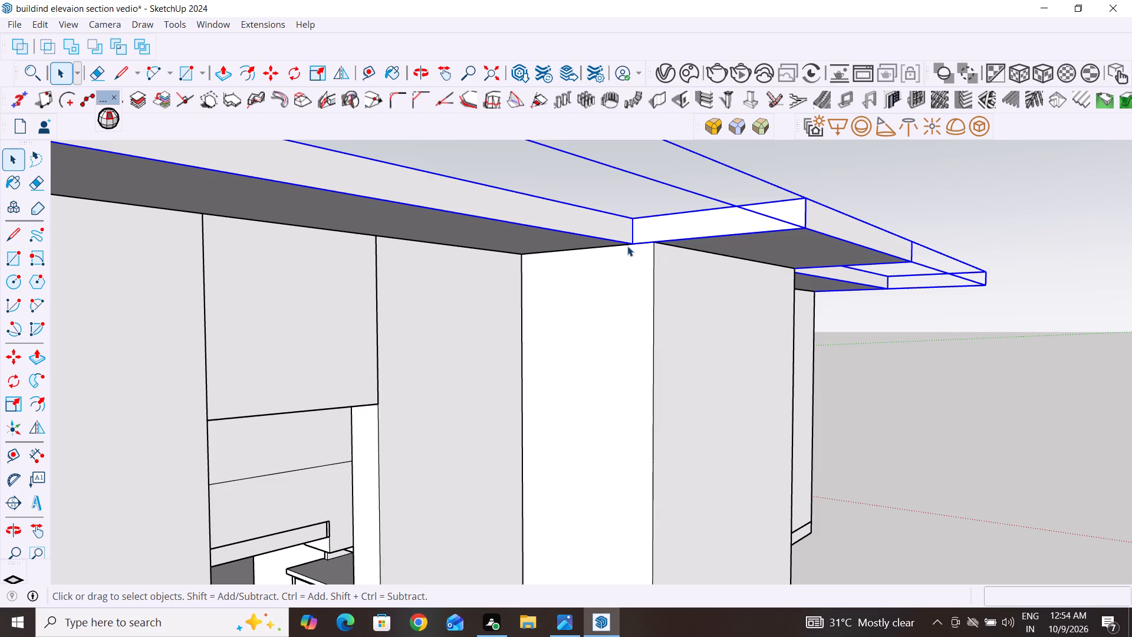
pyautogui.press('m')
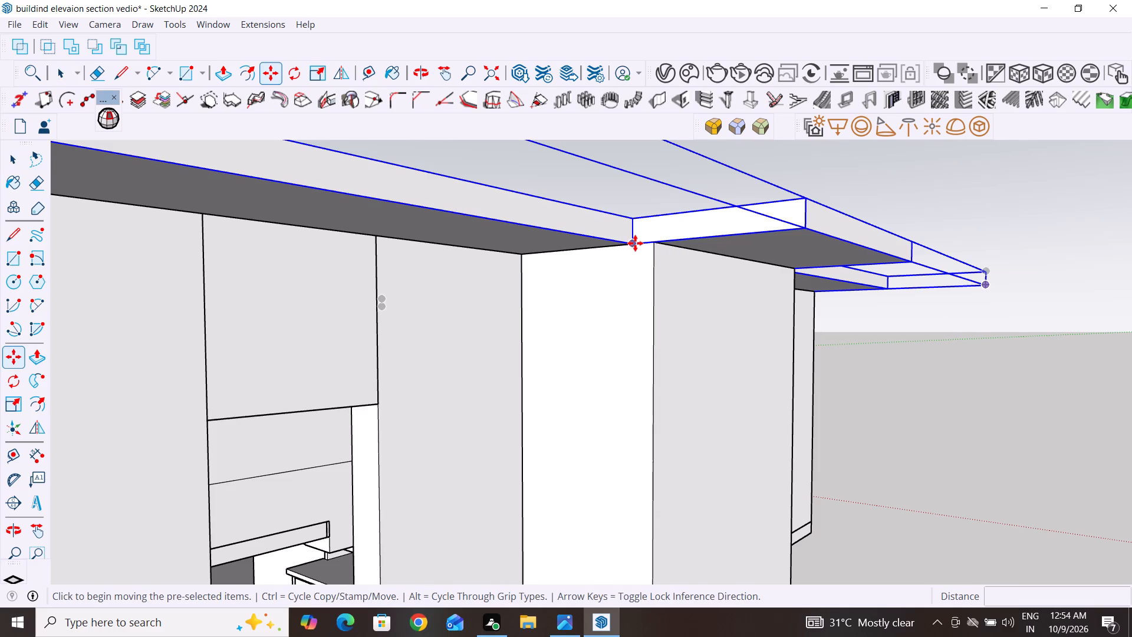
pyautogui.click(635, 243)
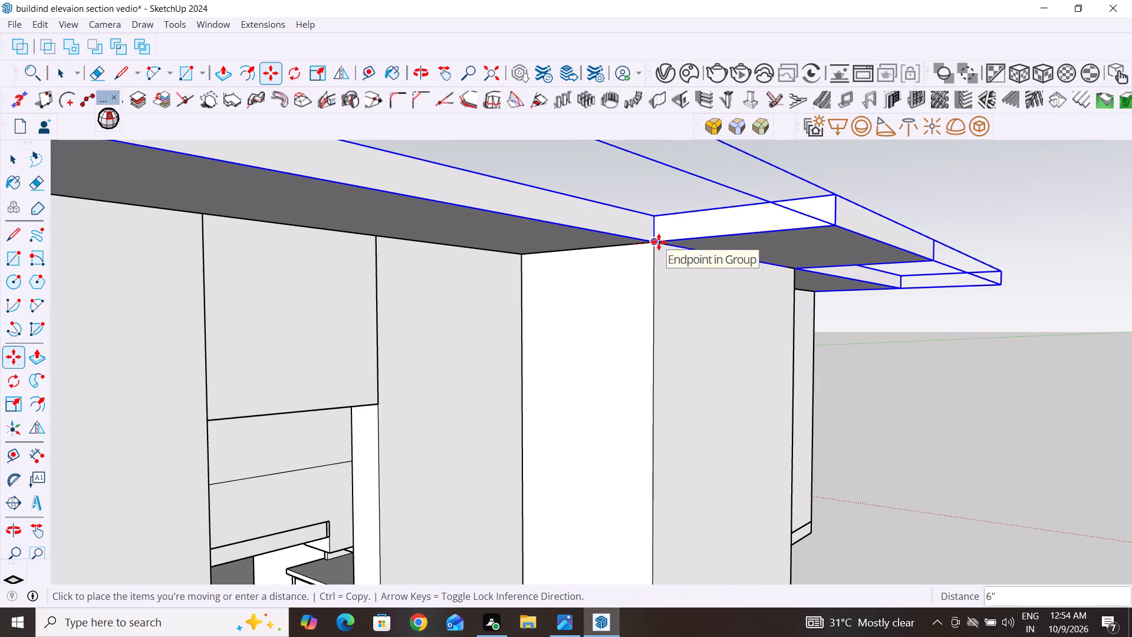
pyautogui.click(659, 242)
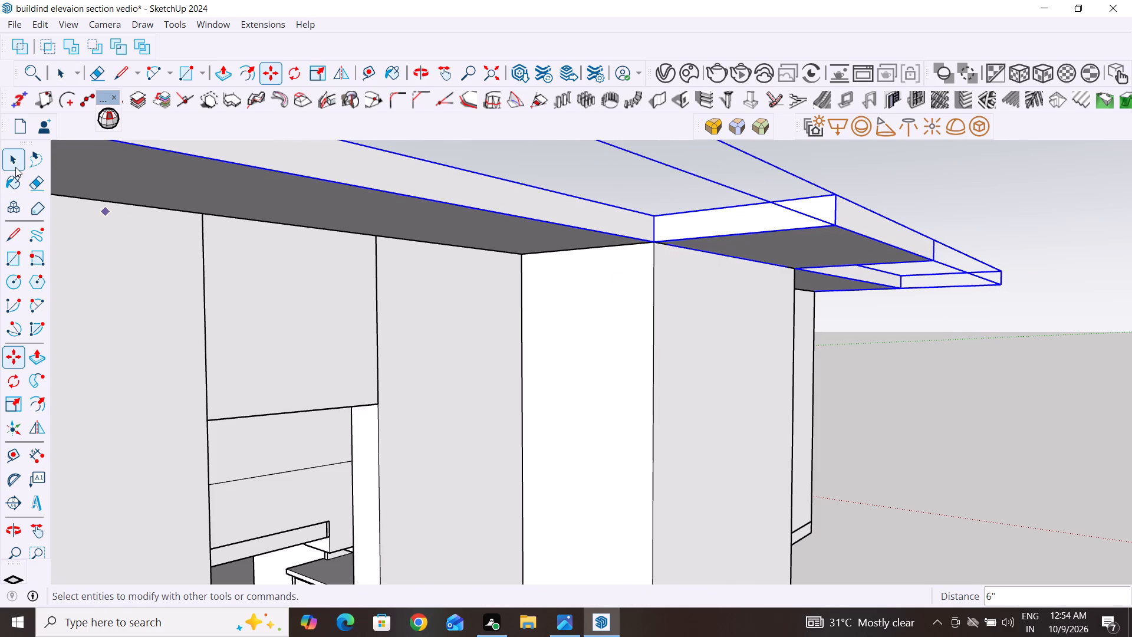
pyautogui.click(15, 167)
pyautogui.click(900, 174)
# Draw a 10' vertical line on the front wall from the porch slab's stairwell-side corner up to the wall top.
pyautogui.scroll(-3, 820, 281)
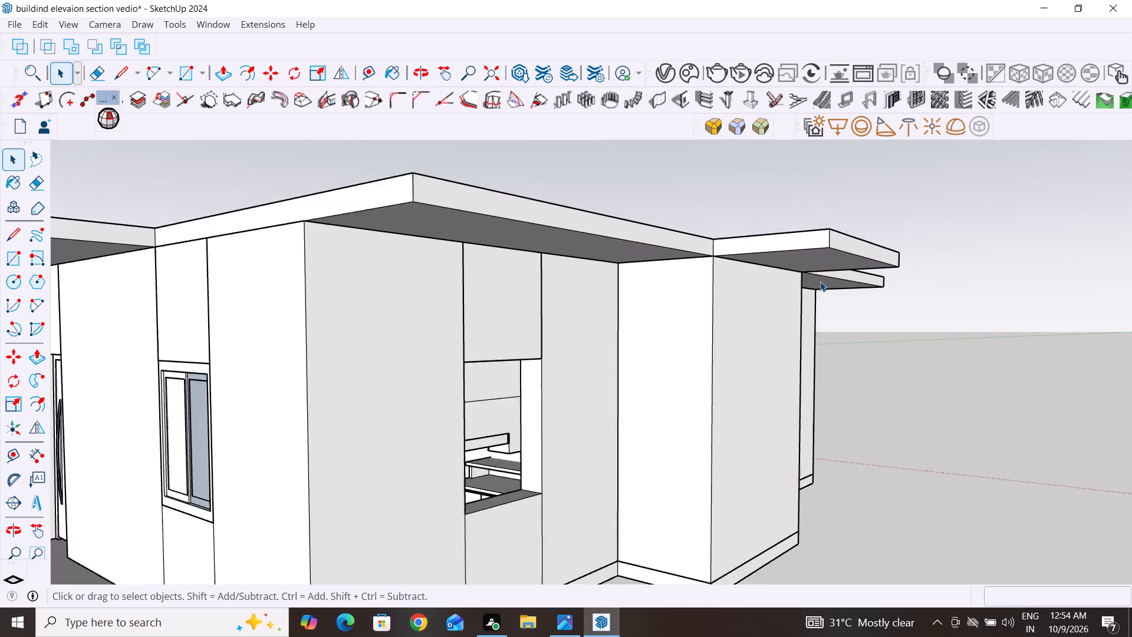
pyautogui.scroll(-2, 820, 281)
pyautogui.moveTo(843, 298); pyautogui.dragTo(852, 321, button='middle')
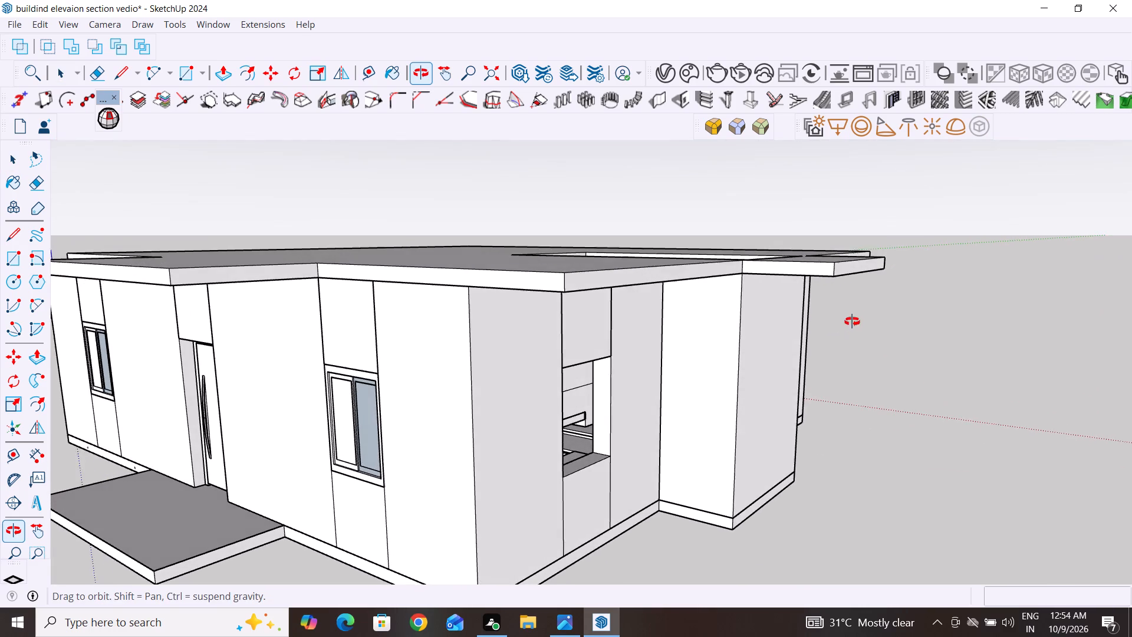
pyautogui.moveTo(852, 321); pyautogui.dragTo(1026, 232, button='middle')
pyautogui.scroll(-1, 572, 353)
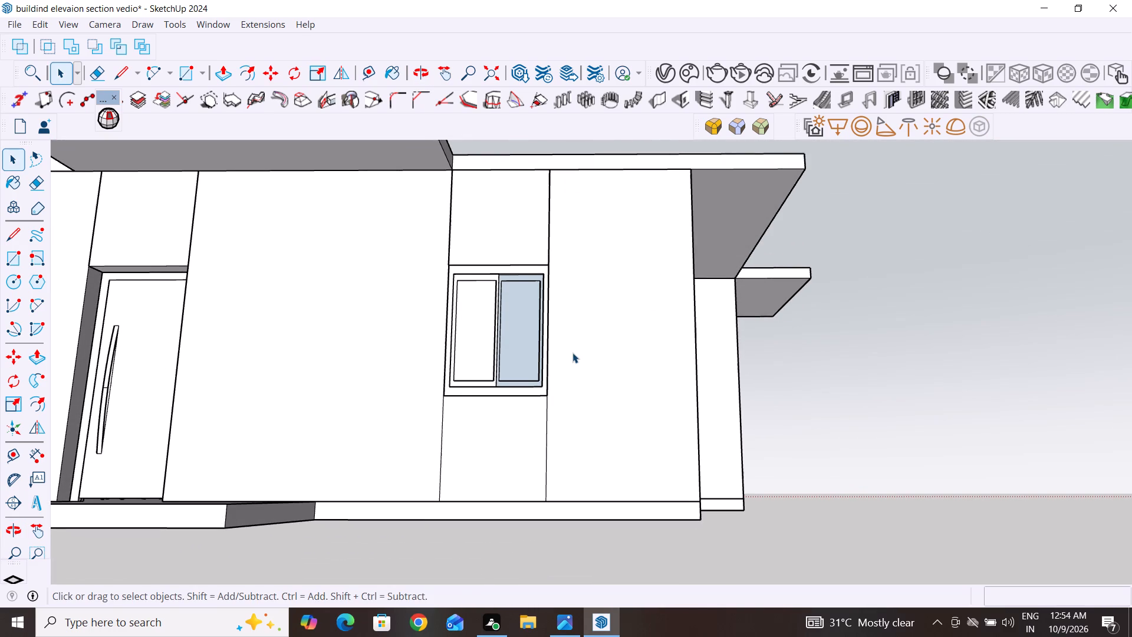
pyautogui.scroll(-2, 572, 353)
pyautogui.moveTo(609, 376); pyautogui.dragTo(641, 396, button='middle')
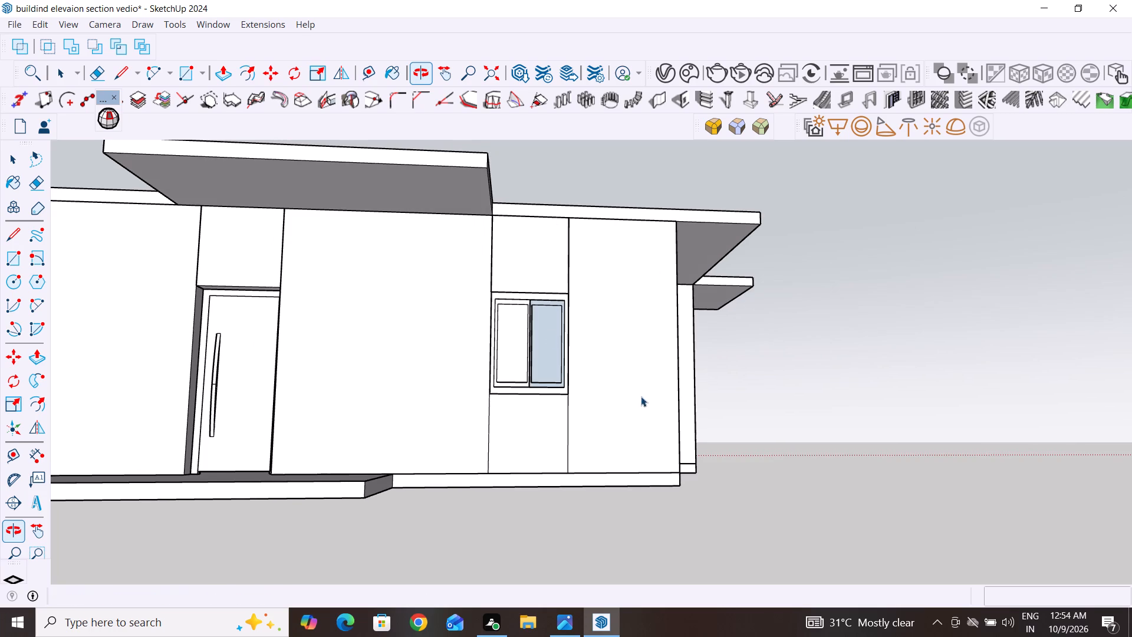
pyautogui.click(18, 236)
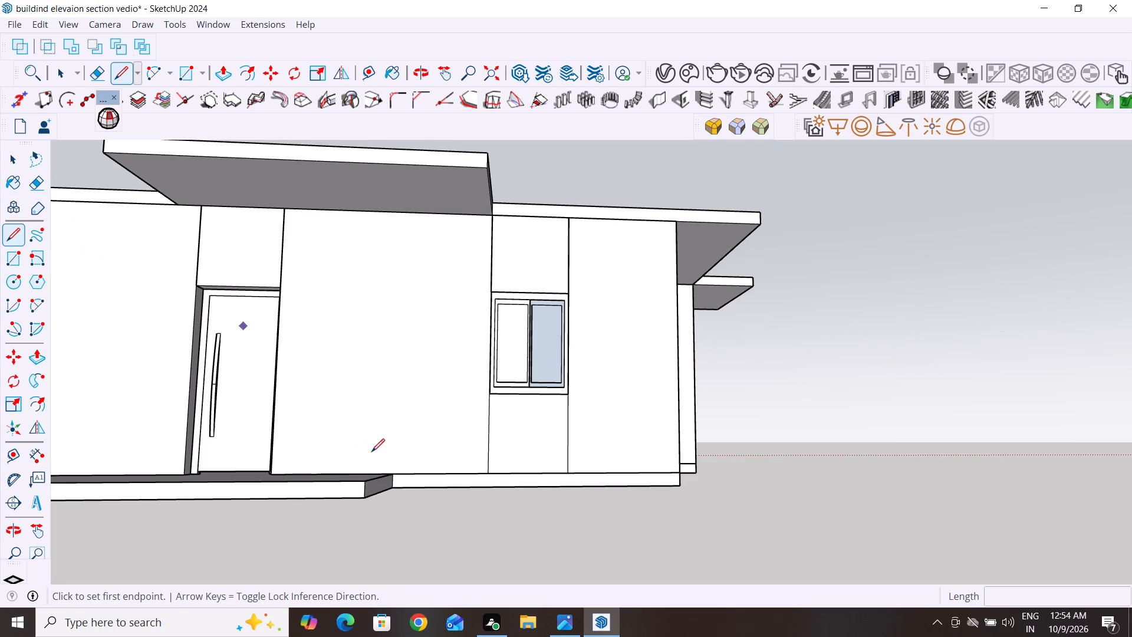
pyautogui.click(394, 474)
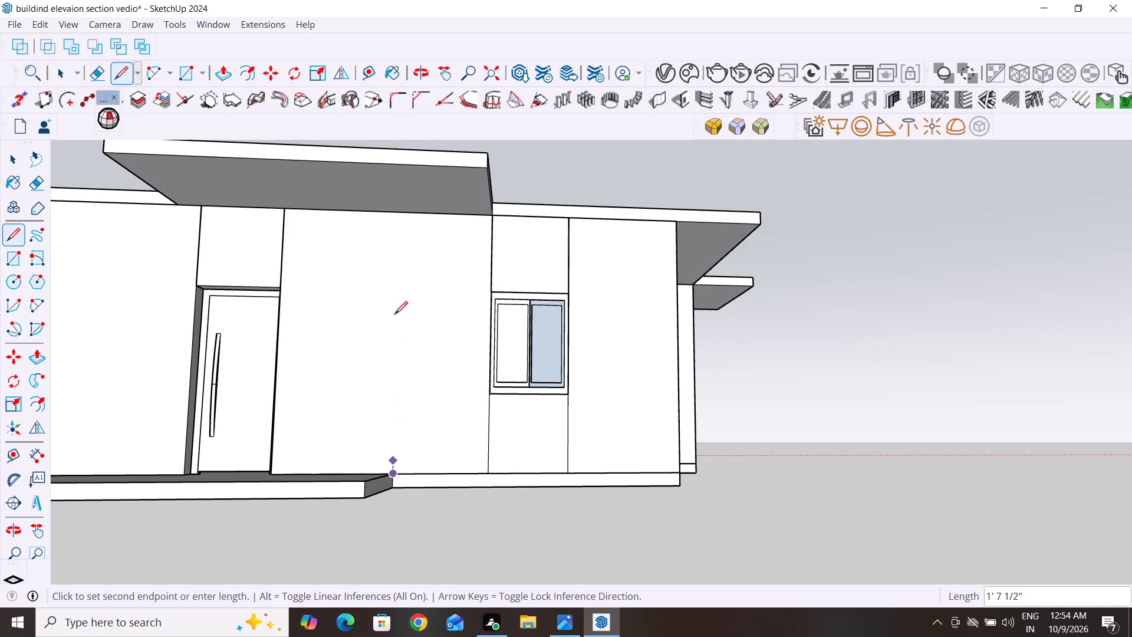
pyautogui.click(406, 209)
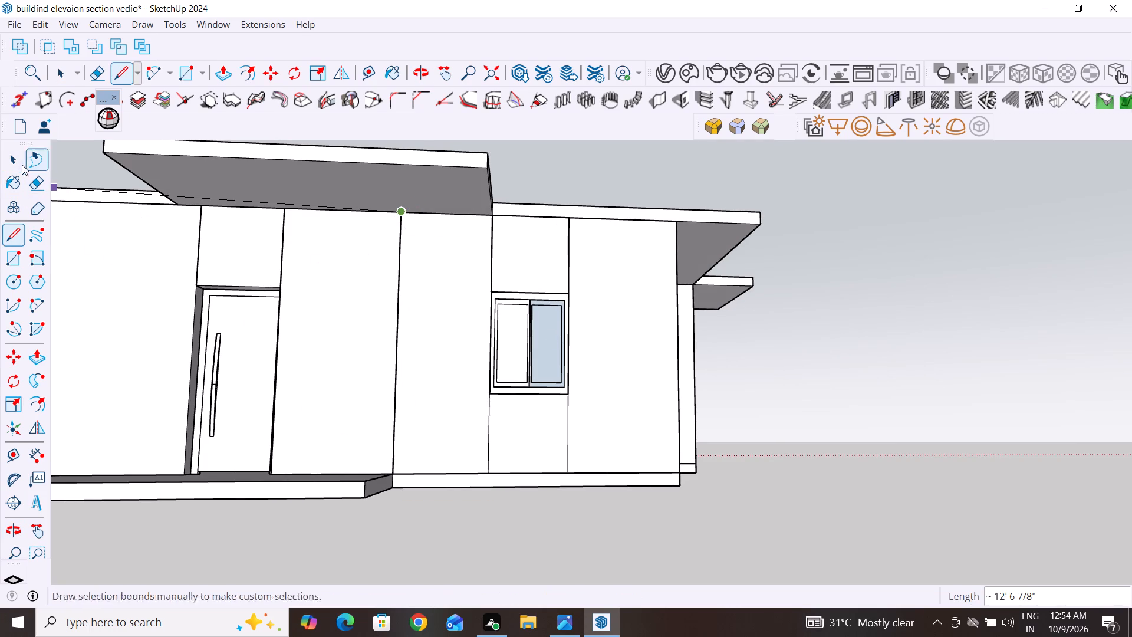
pyautogui.click(12, 158)
# Draw a matching 10' vertical line on the front wall from the porch slab's other corner to the wall top.
pyautogui.scroll(-3, 1012, 392)
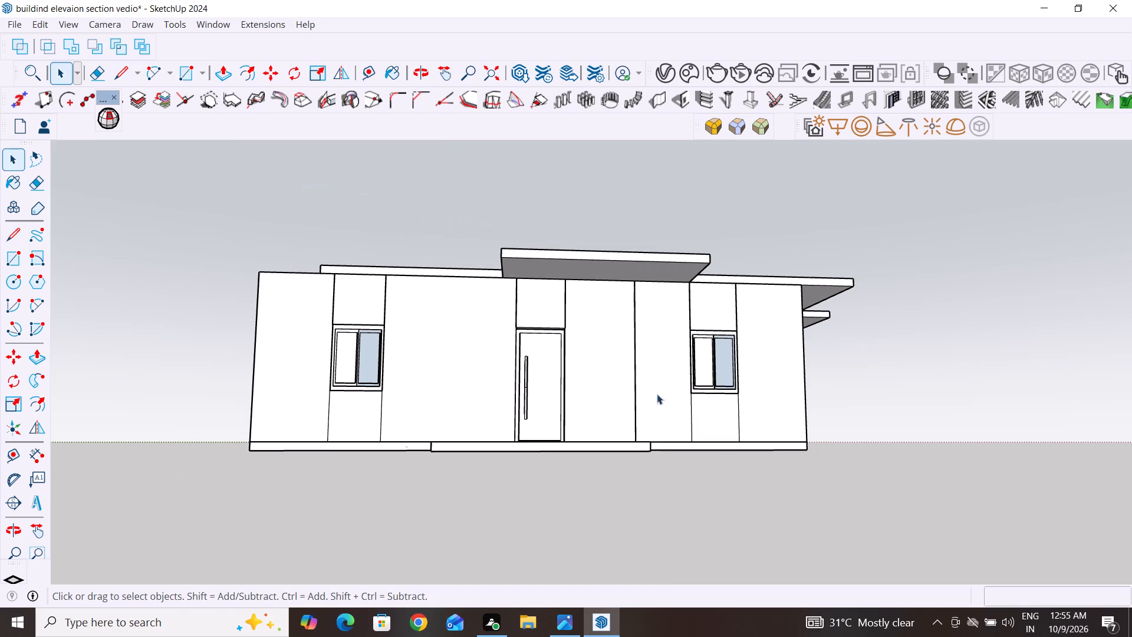
pyautogui.scroll(4, 472, 376)
pyautogui.scroll(2, 444, 429)
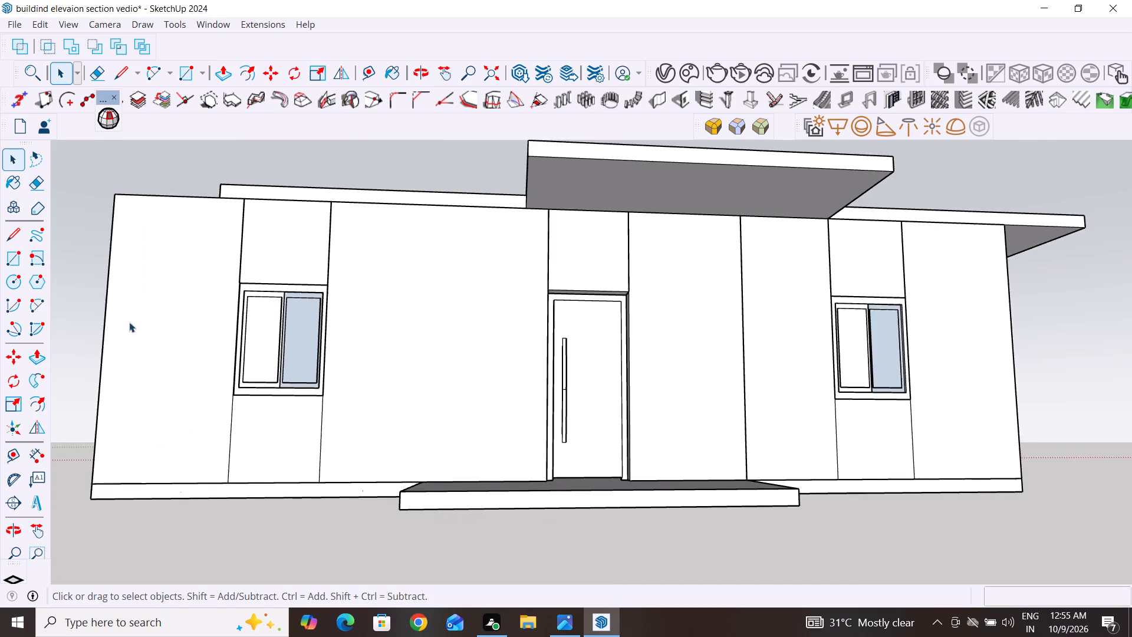
pyautogui.click(9, 238)
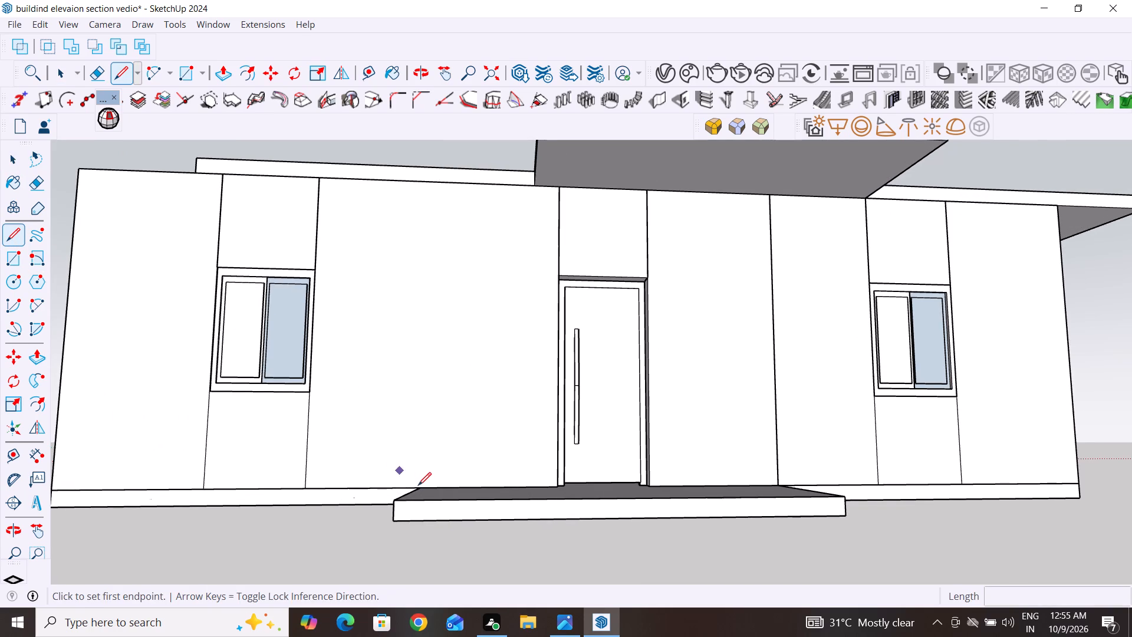
pyautogui.click(418, 485)
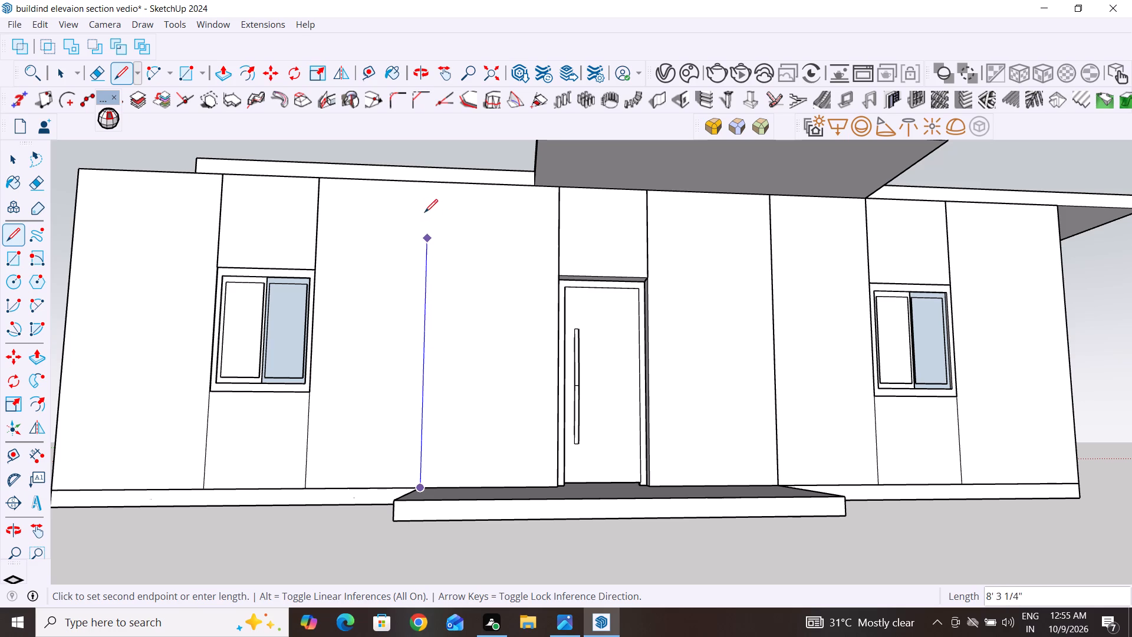
pyautogui.click(425, 183)
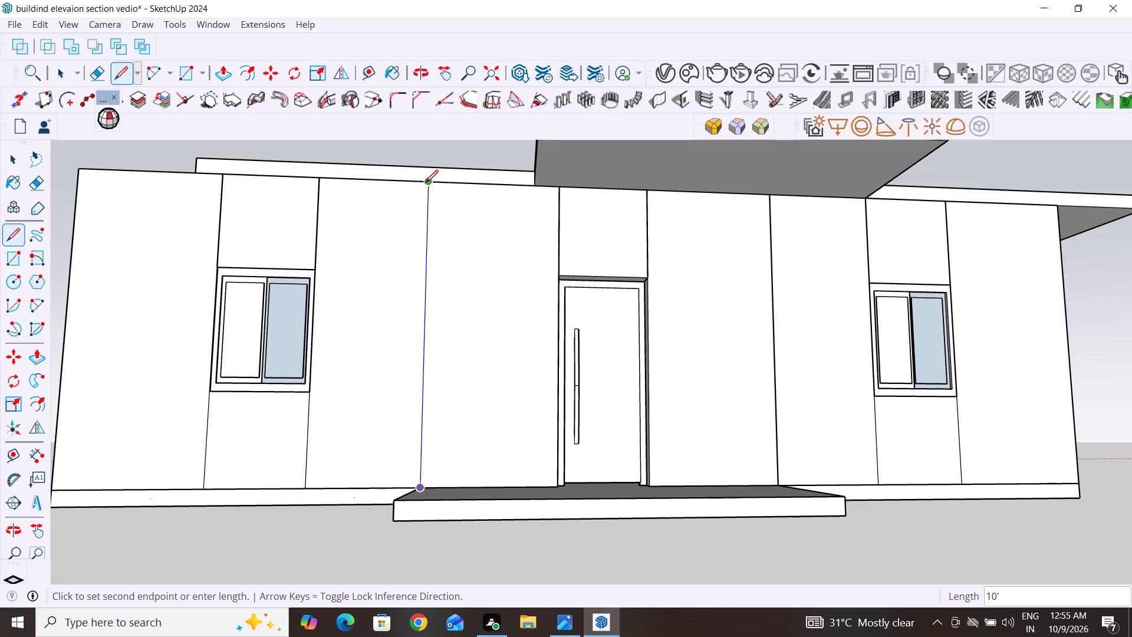
pyautogui.scroll(-4, 425, 183)
pyautogui.click(13, 161)
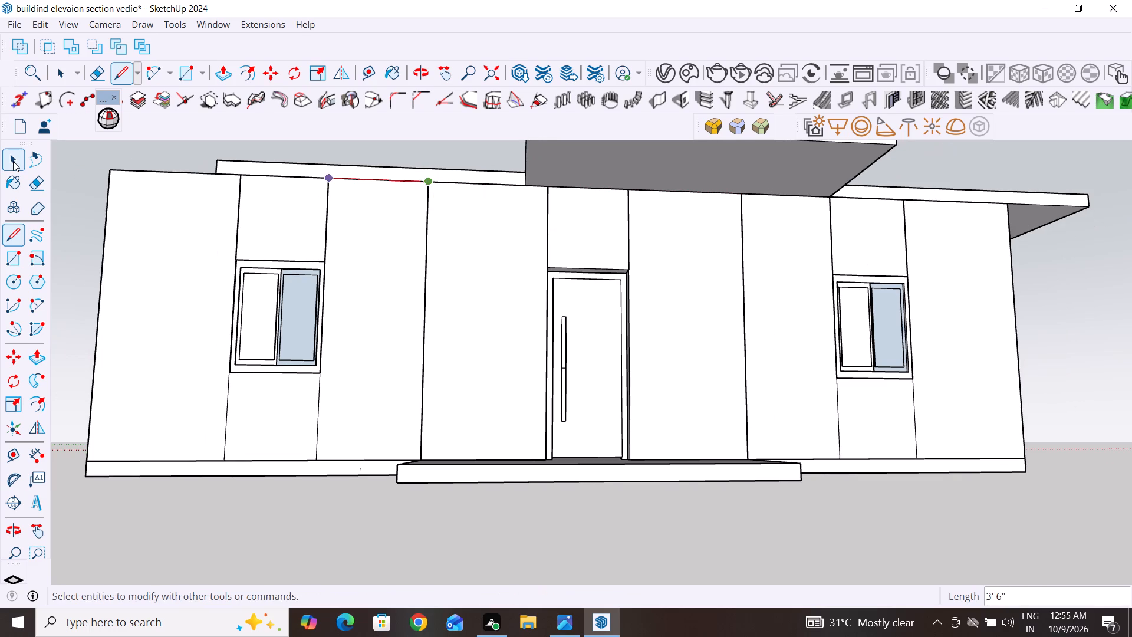
pyautogui.click(134, 159)
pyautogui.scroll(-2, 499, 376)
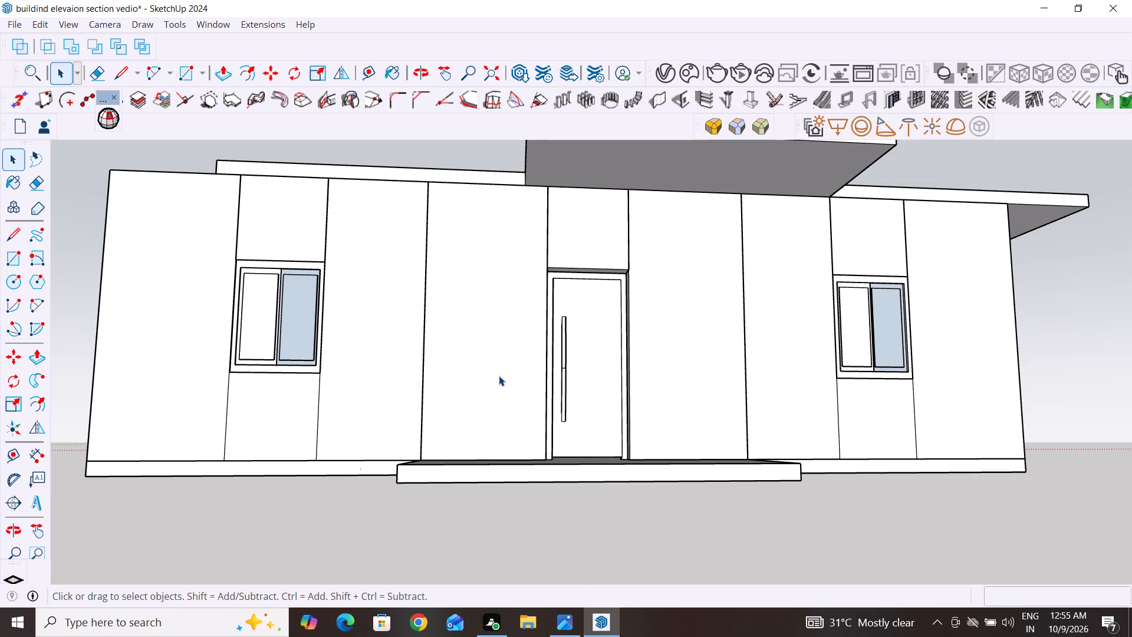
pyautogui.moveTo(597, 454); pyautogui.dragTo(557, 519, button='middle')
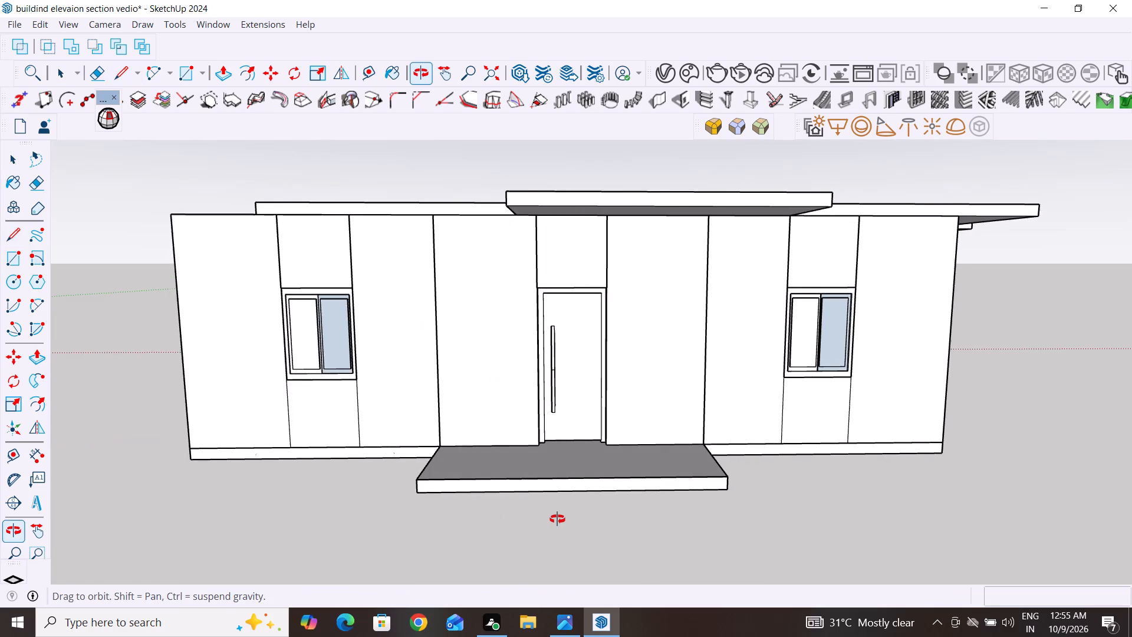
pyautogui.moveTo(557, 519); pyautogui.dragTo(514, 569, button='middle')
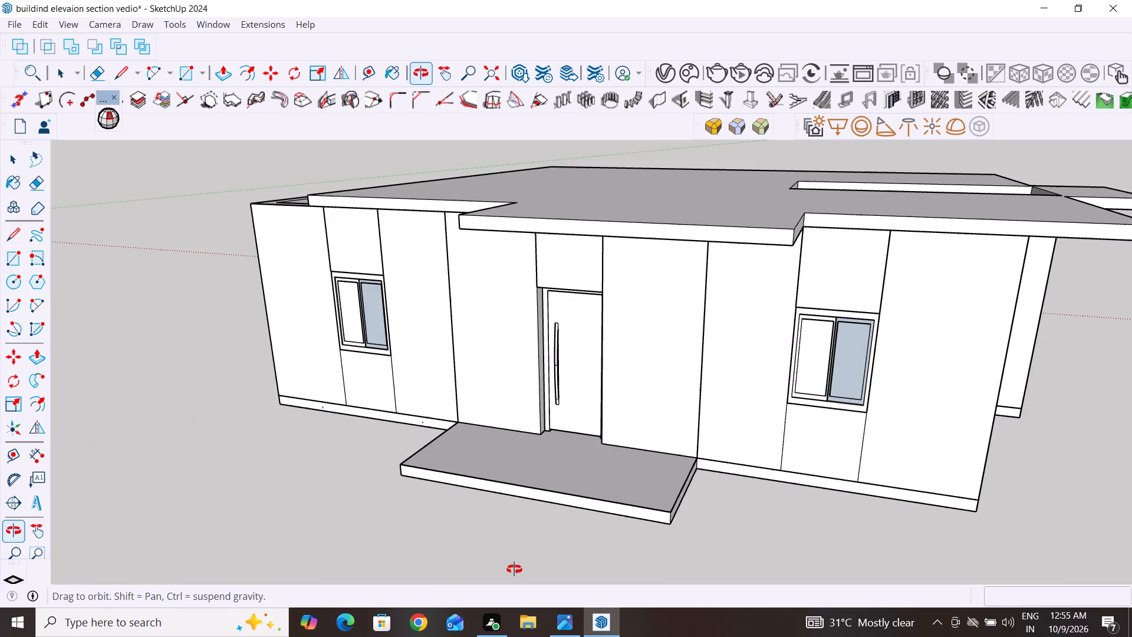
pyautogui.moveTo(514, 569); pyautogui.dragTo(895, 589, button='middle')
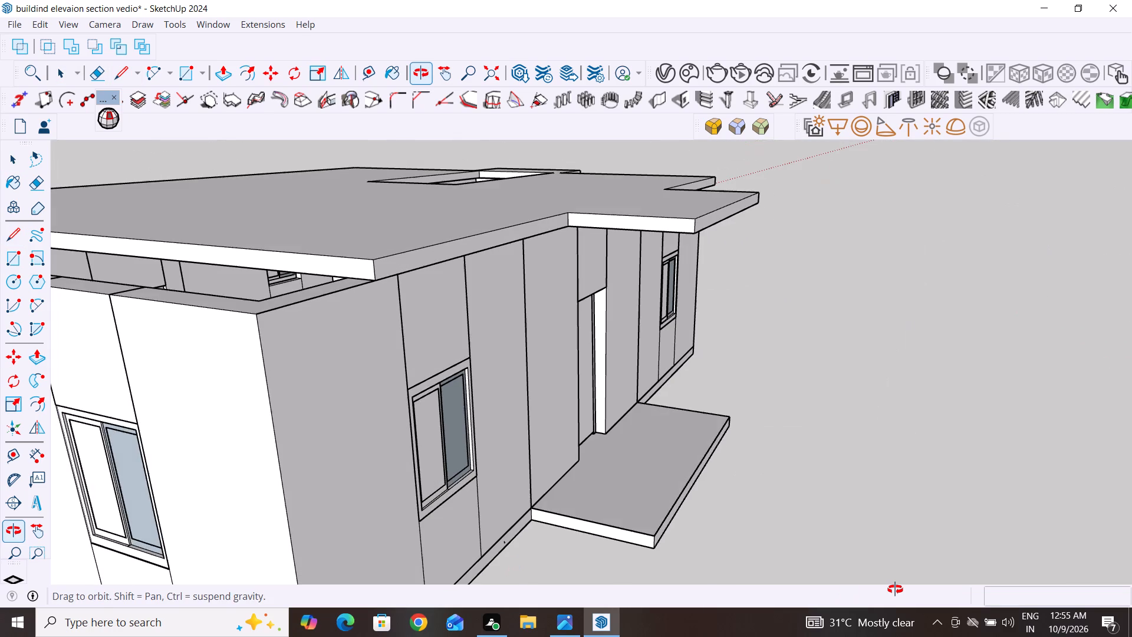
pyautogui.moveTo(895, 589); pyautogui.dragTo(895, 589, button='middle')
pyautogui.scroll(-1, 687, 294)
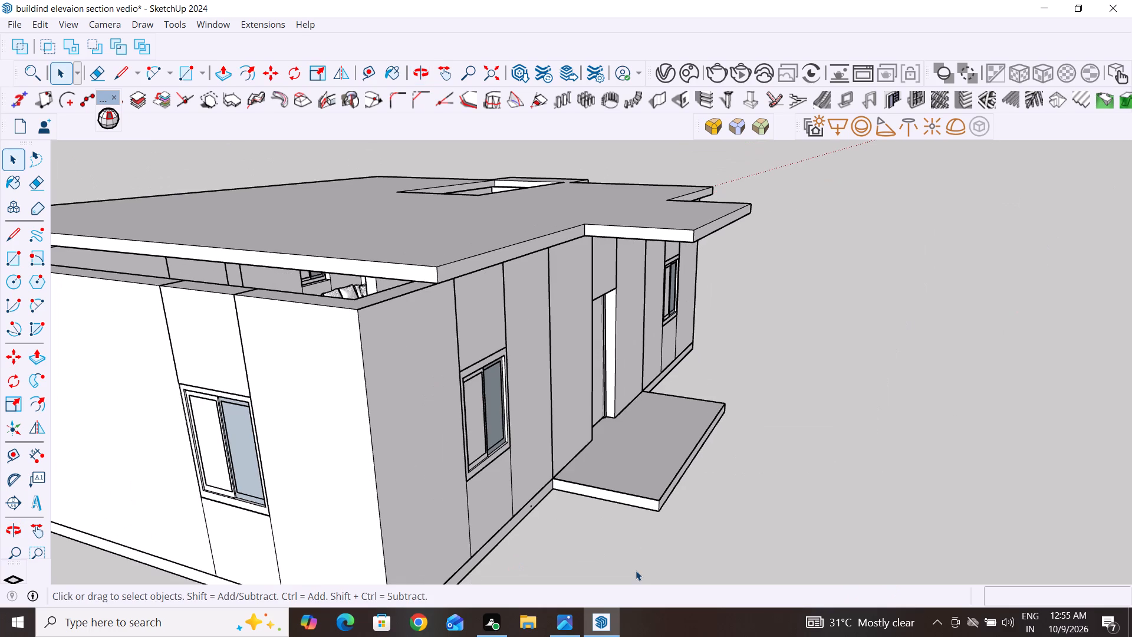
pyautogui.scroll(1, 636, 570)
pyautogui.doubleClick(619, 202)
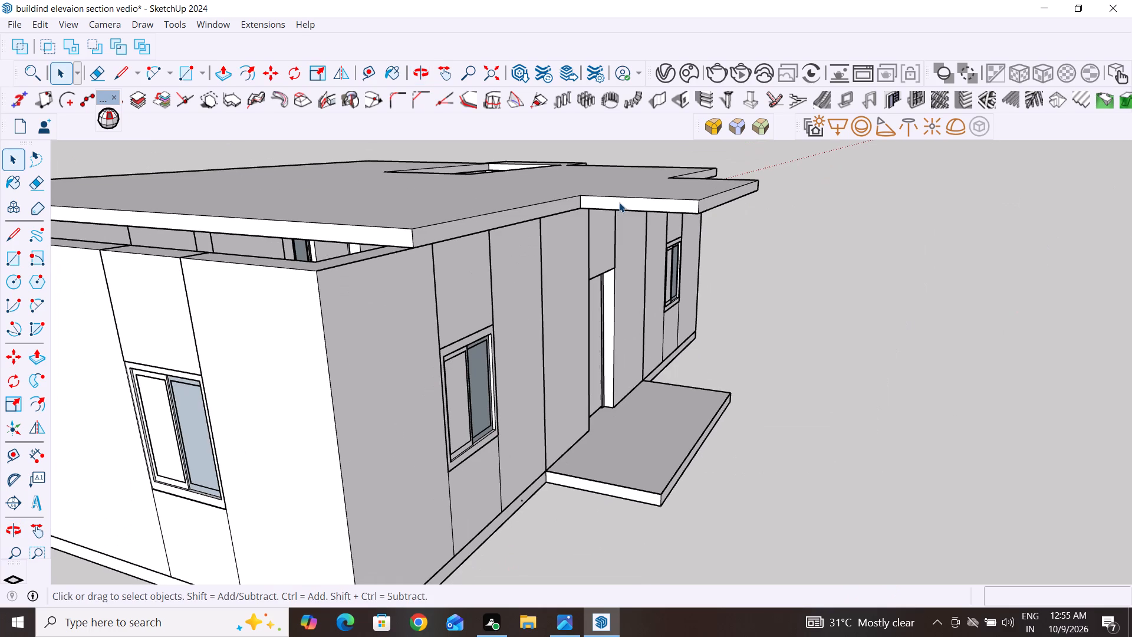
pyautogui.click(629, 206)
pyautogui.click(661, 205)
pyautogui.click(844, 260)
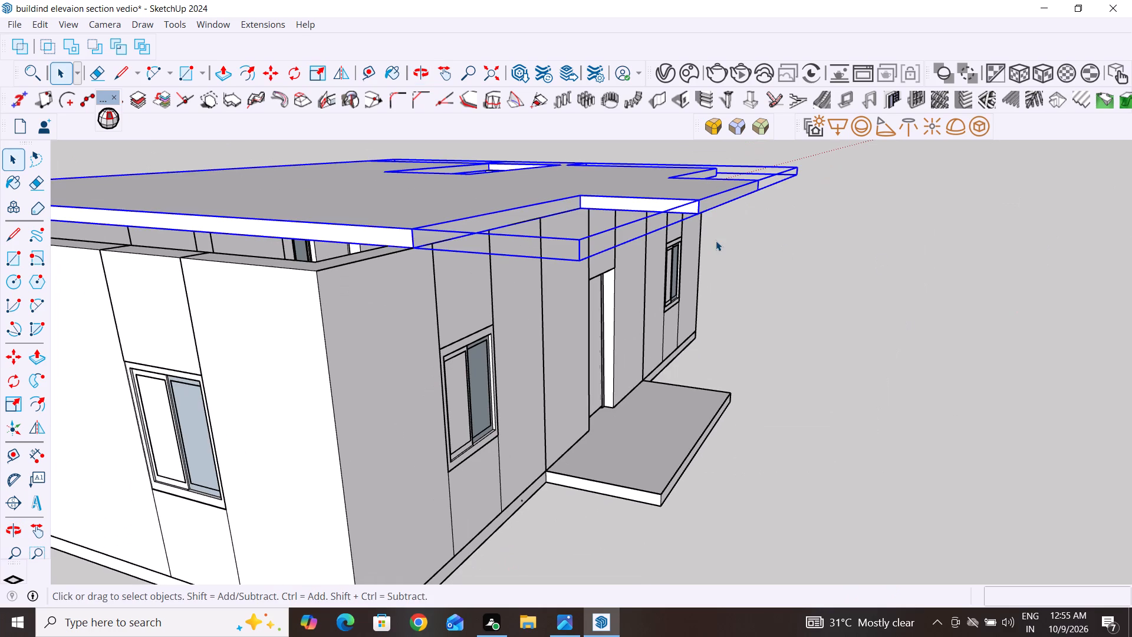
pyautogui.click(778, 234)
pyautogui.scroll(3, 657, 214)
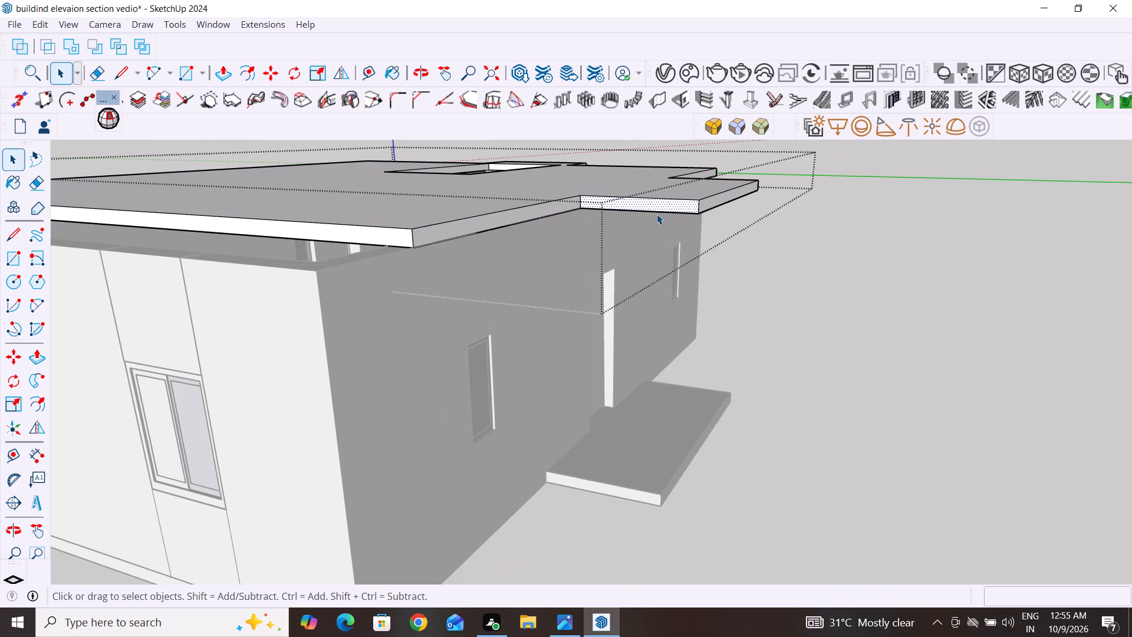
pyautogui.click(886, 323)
# Open the upper floor slab and extend its entrance projection 3' 6" on the end away from the stairwell, to the vertical wall line above the porch corner.
pyautogui.moveTo(789, 452); pyautogui.dragTo(660, 419, button='middle')
pyautogui.scroll(-2, 779, 442)
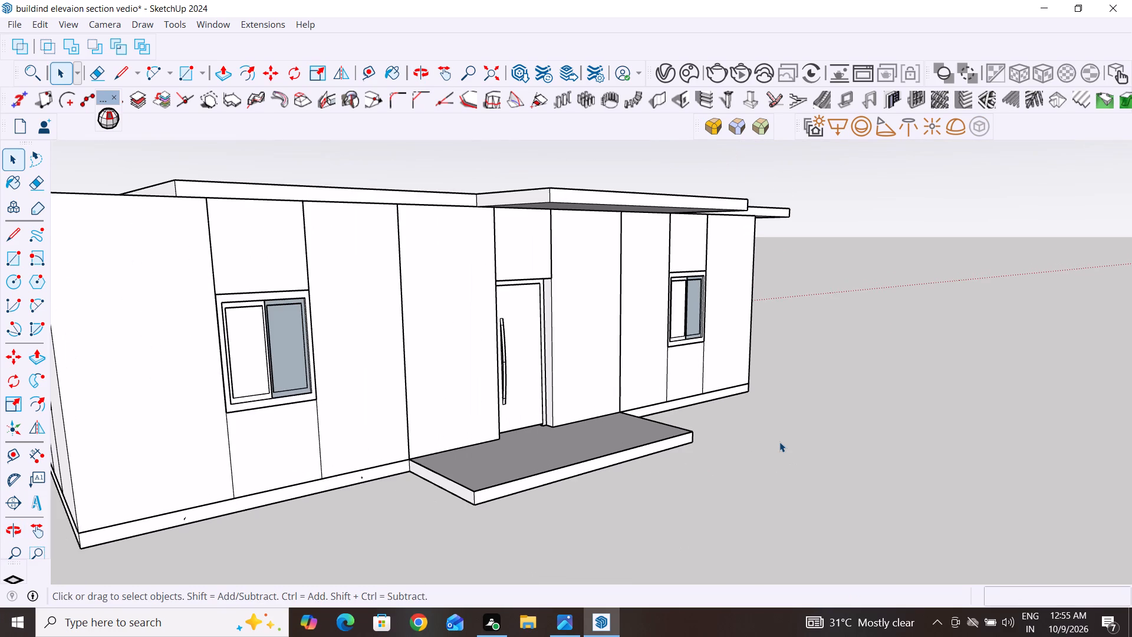
pyautogui.moveTo(753, 491); pyautogui.dragTo(768, 514, button='middle')
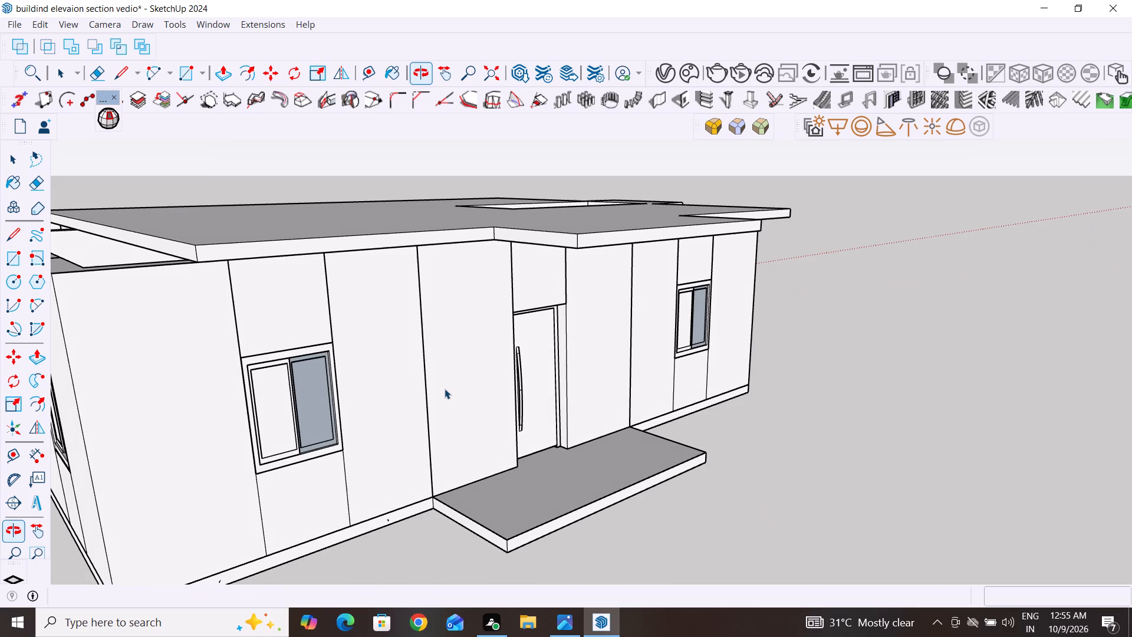
pyautogui.tripleClick(529, 235)
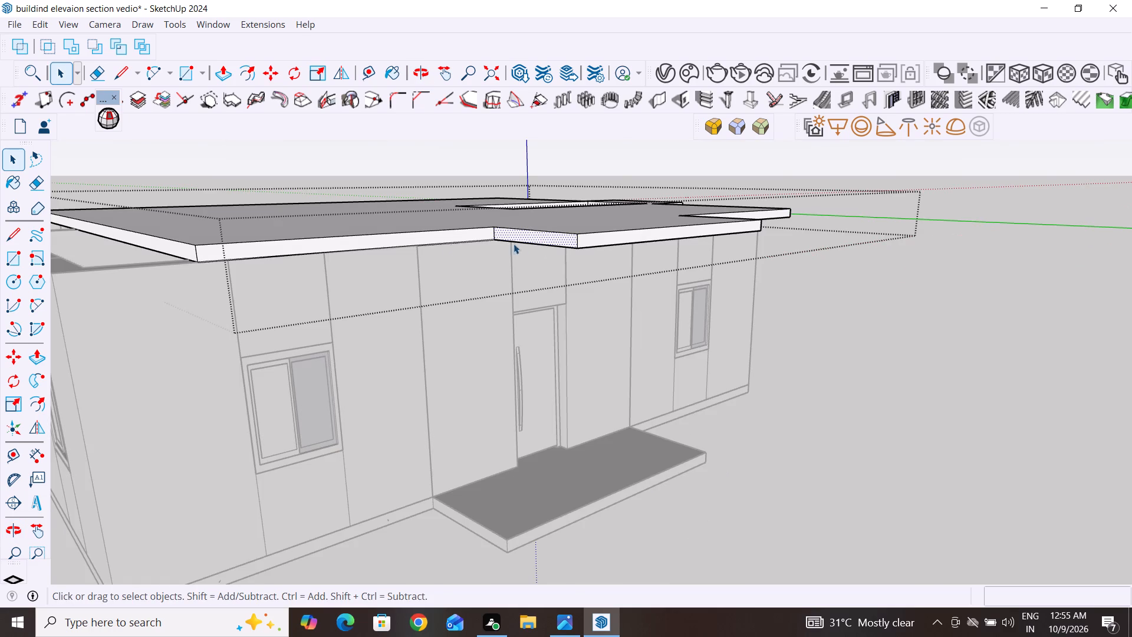
pyautogui.click(225, 80)
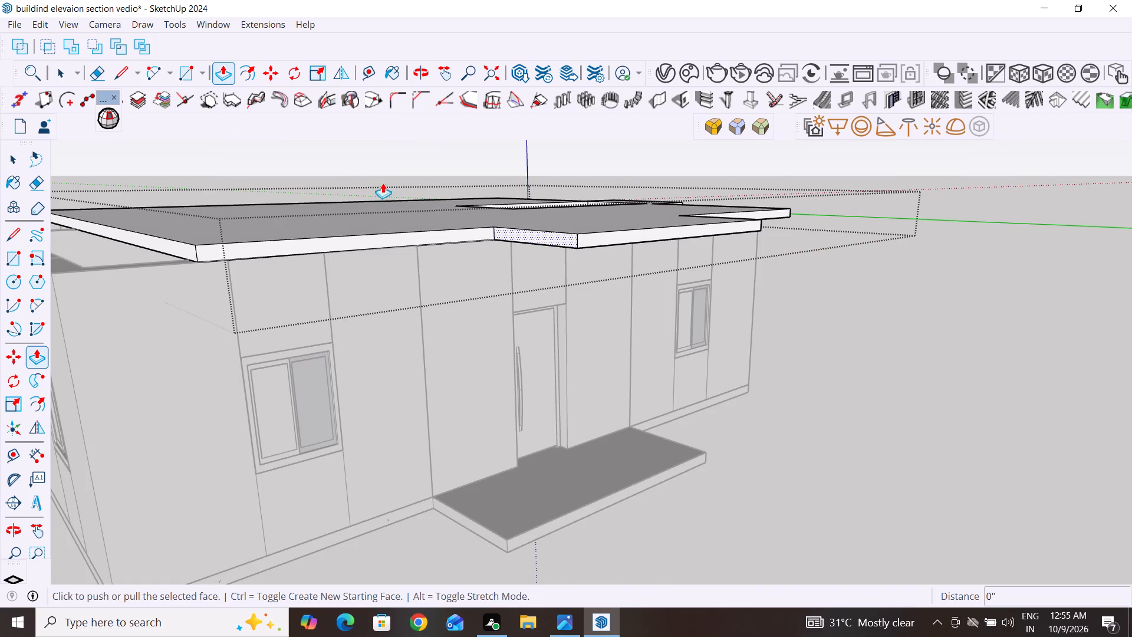
pyautogui.click(522, 231)
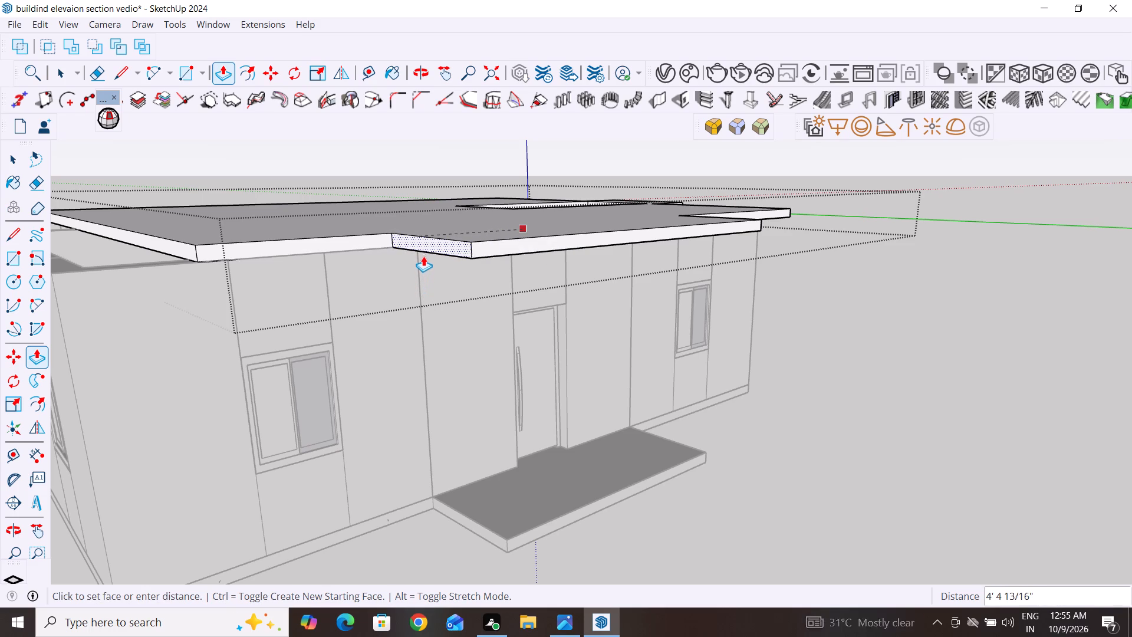
pyautogui.scroll(6, 426, 246)
pyautogui.moveTo(426, 246); pyautogui.dragTo(420, 228, button='middle')
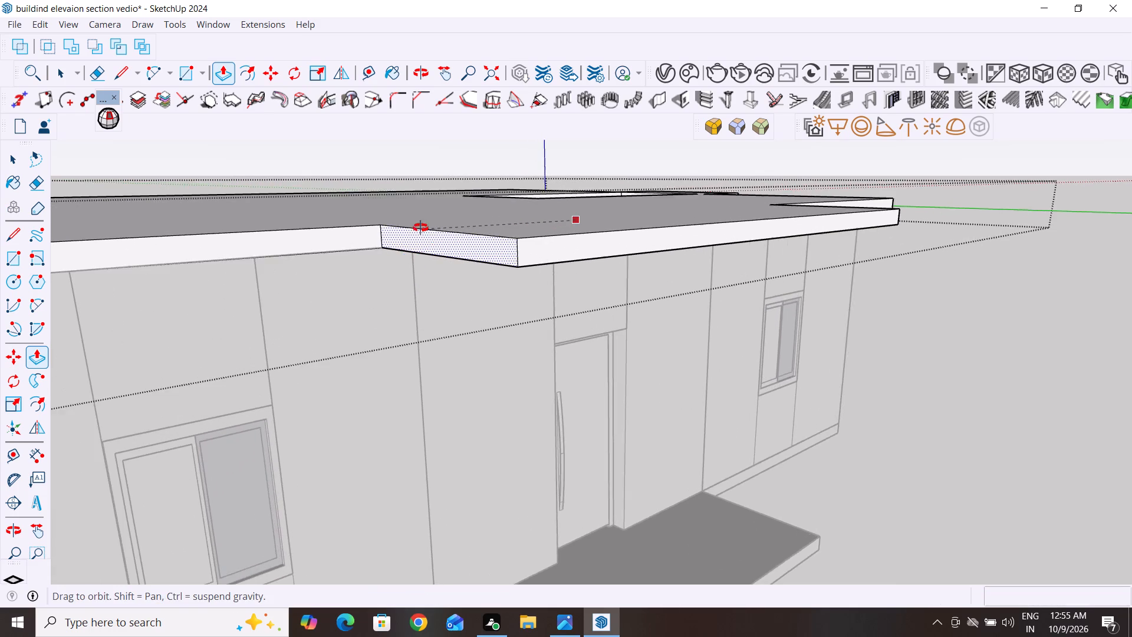
pyautogui.moveTo(420, 228); pyautogui.dragTo(424, 146, button='middle')
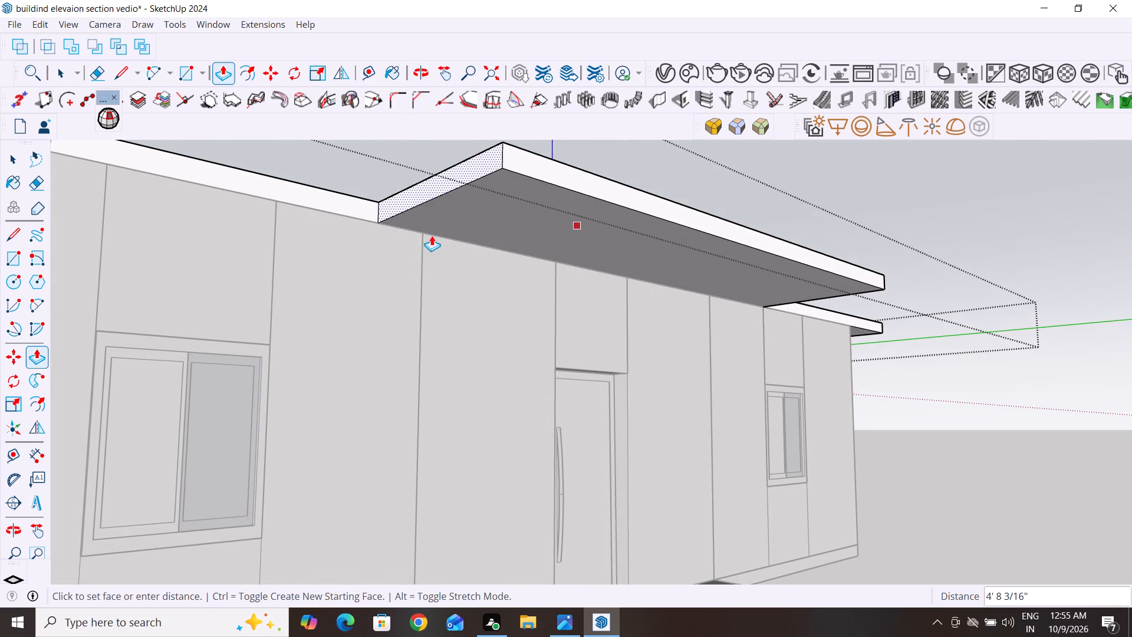
pyautogui.click(424, 242)
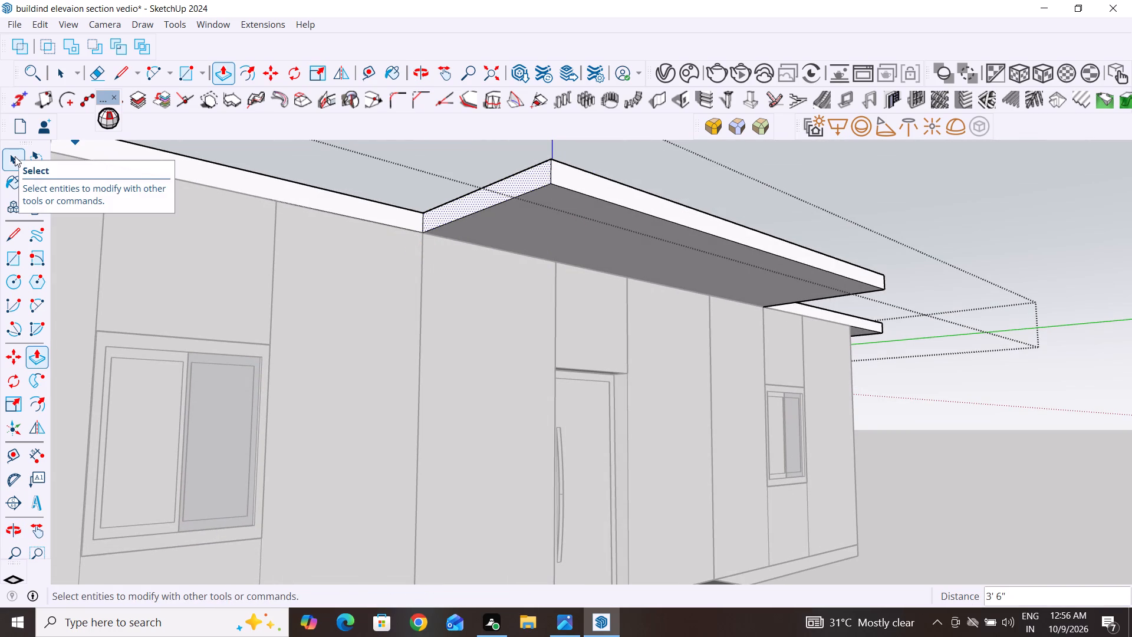
pyautogui.scroll(-1, 894, 347)
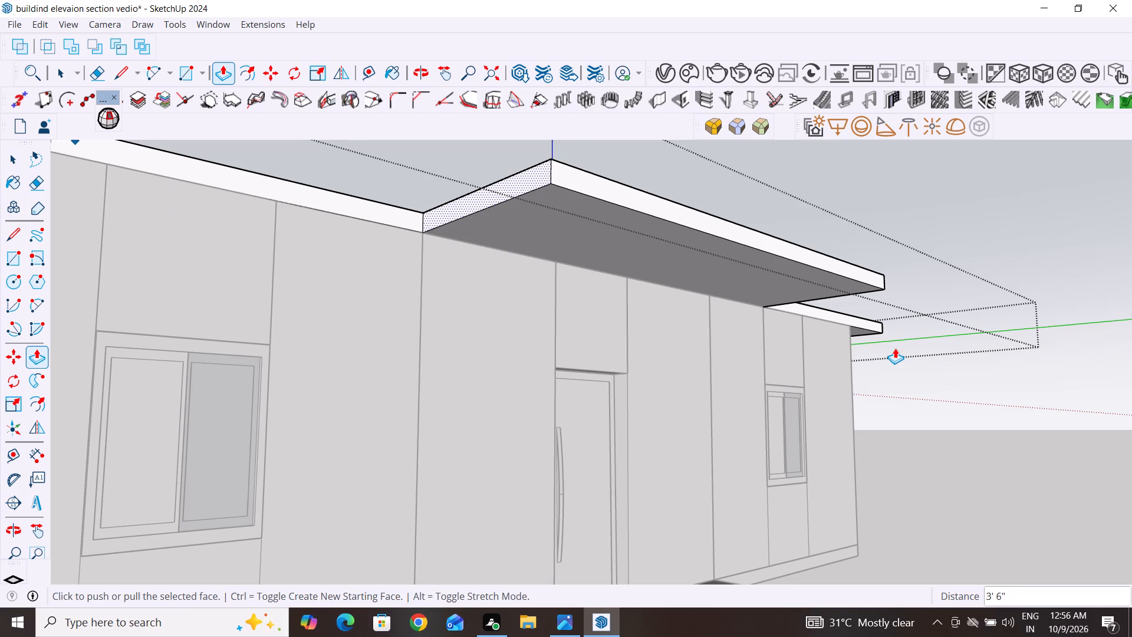
pyautogui.click(14, 159)
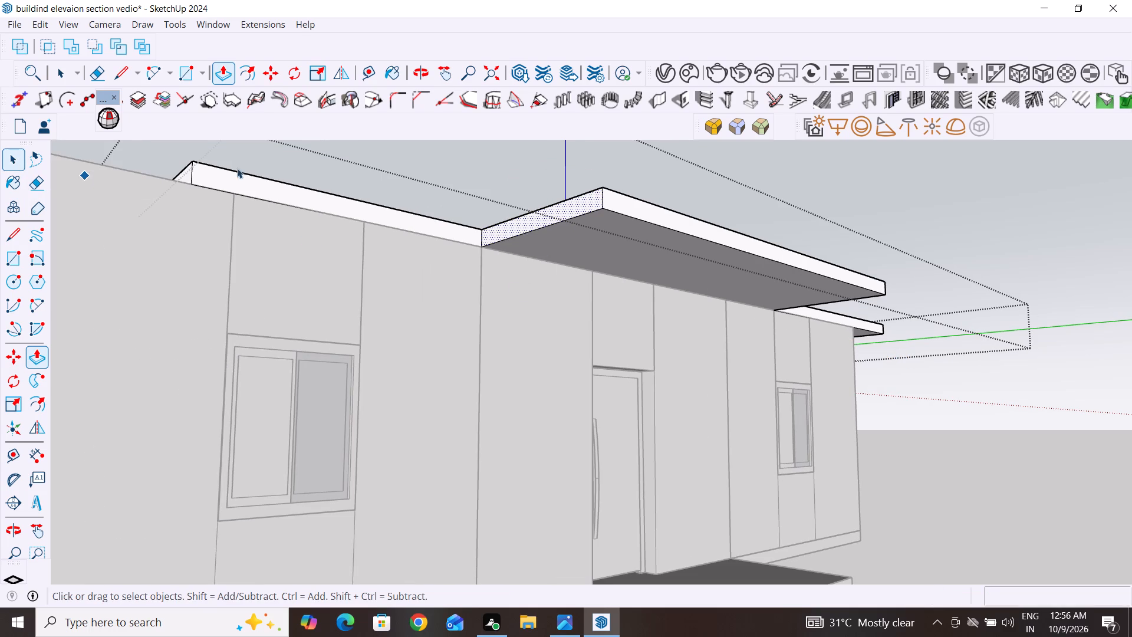
pyautogui.click(316, 166)
pyautogui.scroll(-2, 316, 166)
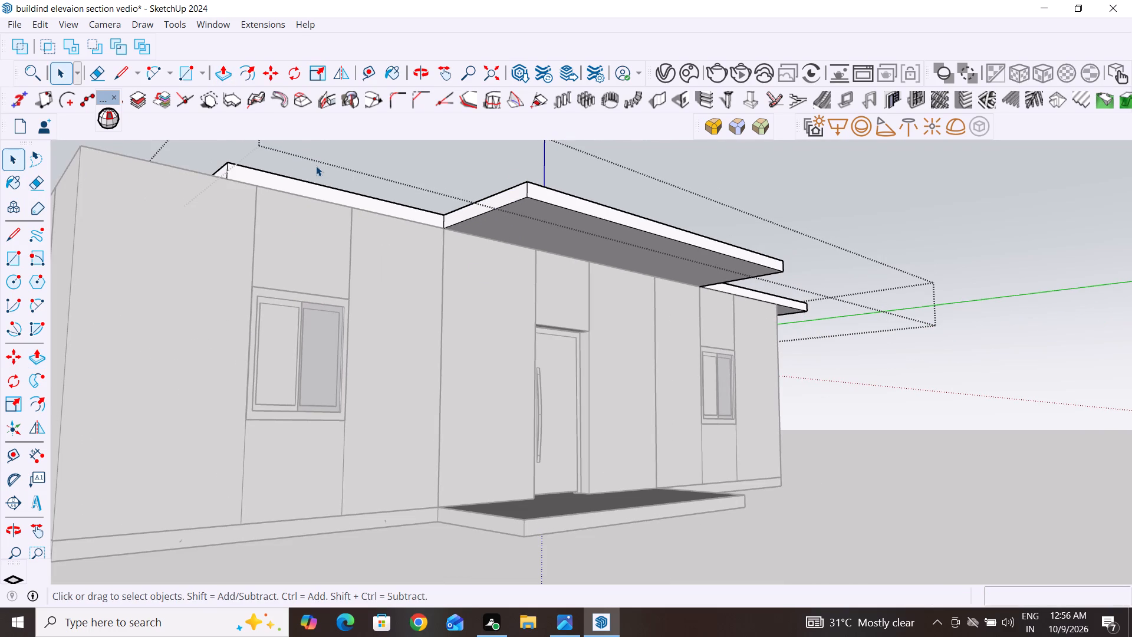
# Examine how the entrance projection's stairwell-side end lines up with the porch and front wall, and close the slab for editing.
pyautogui.moveTo(845, 366); pyautogui.dragTo(495, 430, button='middle')
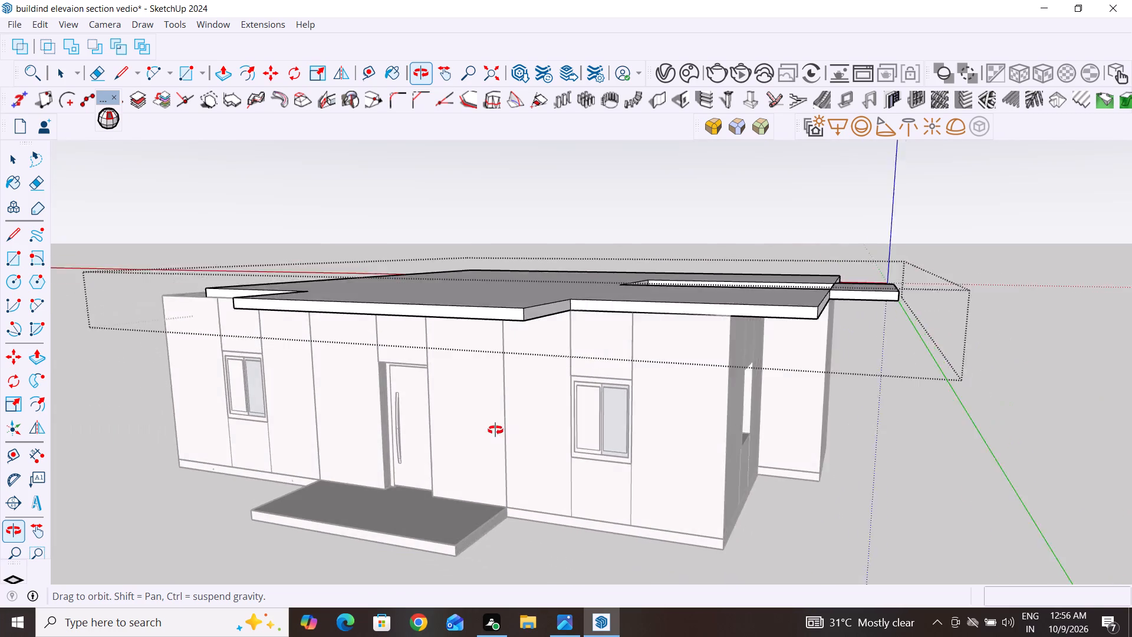
pyautogui.moveTo(495, 430); pyautogui.dragTo(409, 356, button='middle')
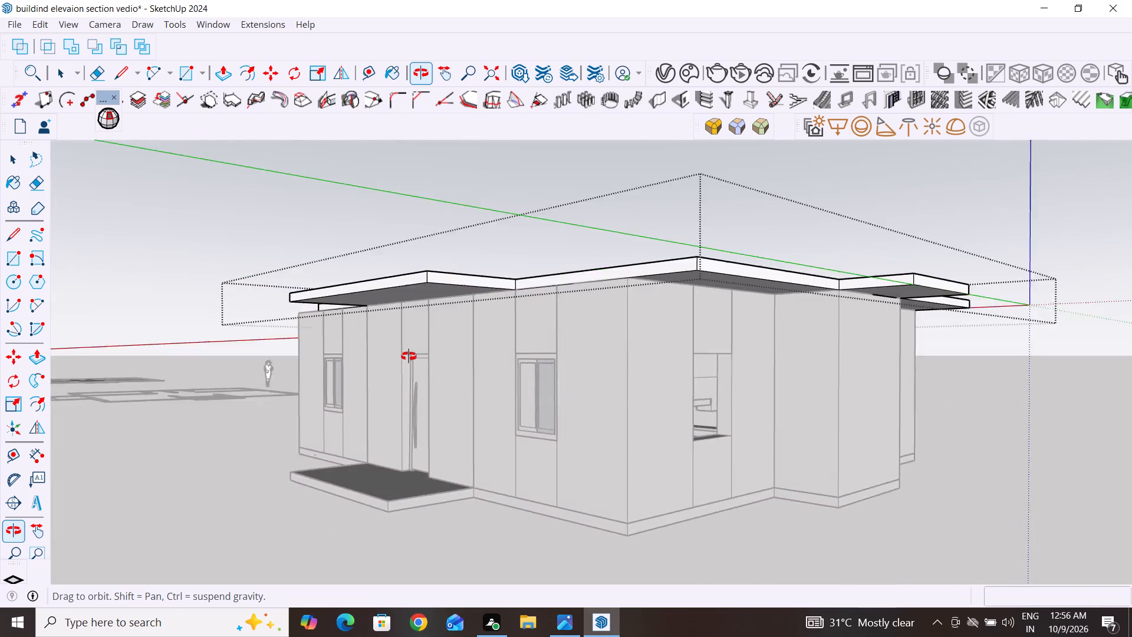
pyautogui.moveTo(409, 356); pyautogui.dragTo(412, 344, button='middle')
pyautogui.click(516, 191)
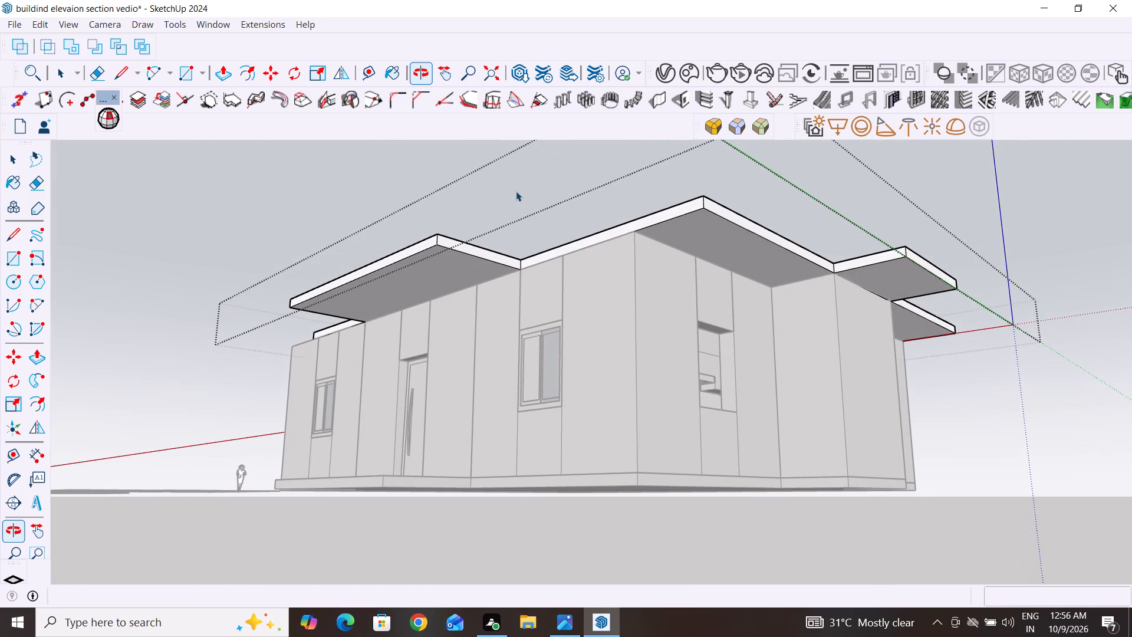
pyautogui.scroll(2, 502, 239)
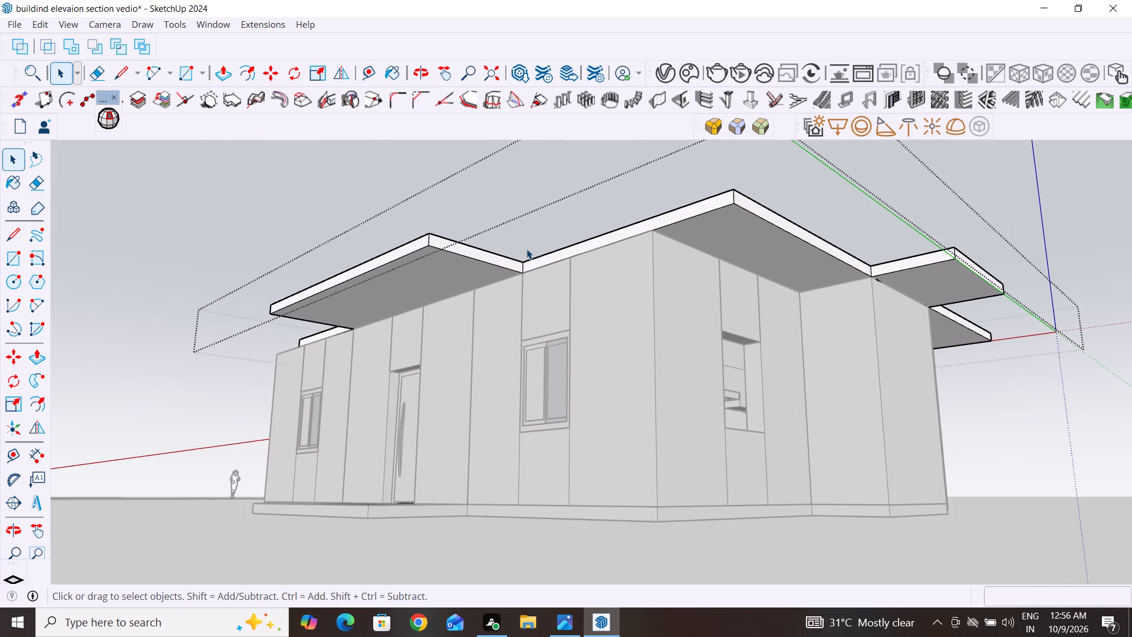
pyautogui.moveTo(531, 232); pyautogui.dragTo(532, 304, button='middle')
pyautogui.click(529, 271)
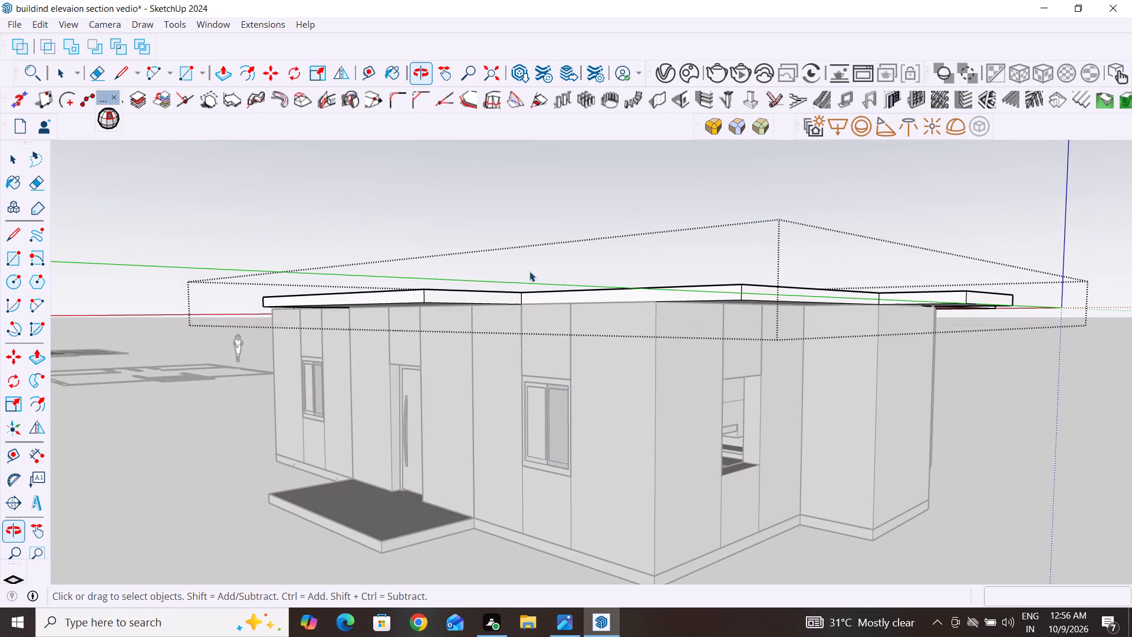
pyautogui.scroll(2, 485, 316)
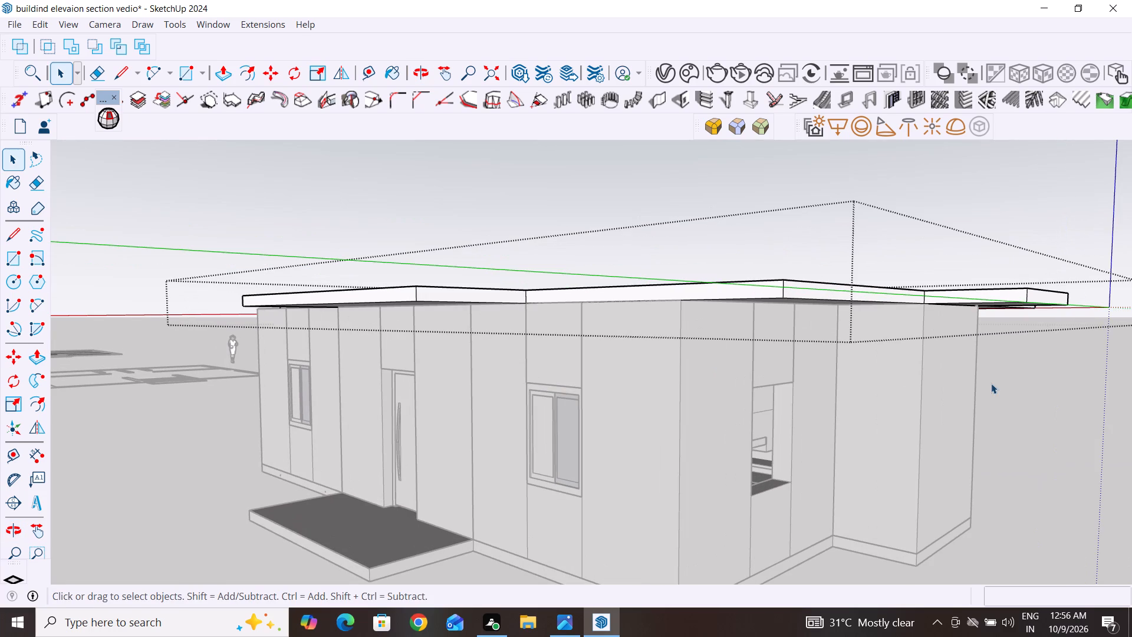
pyautogui.click(1022, 368)
pyautogui.click(149, 532)
# Open the upper floor slab and push its entrance projection's stairwell-side end inward 11 1/16", plus another 2' 7", to the vertical wall line.
pyautogui.scroll(-2, 421, 393)
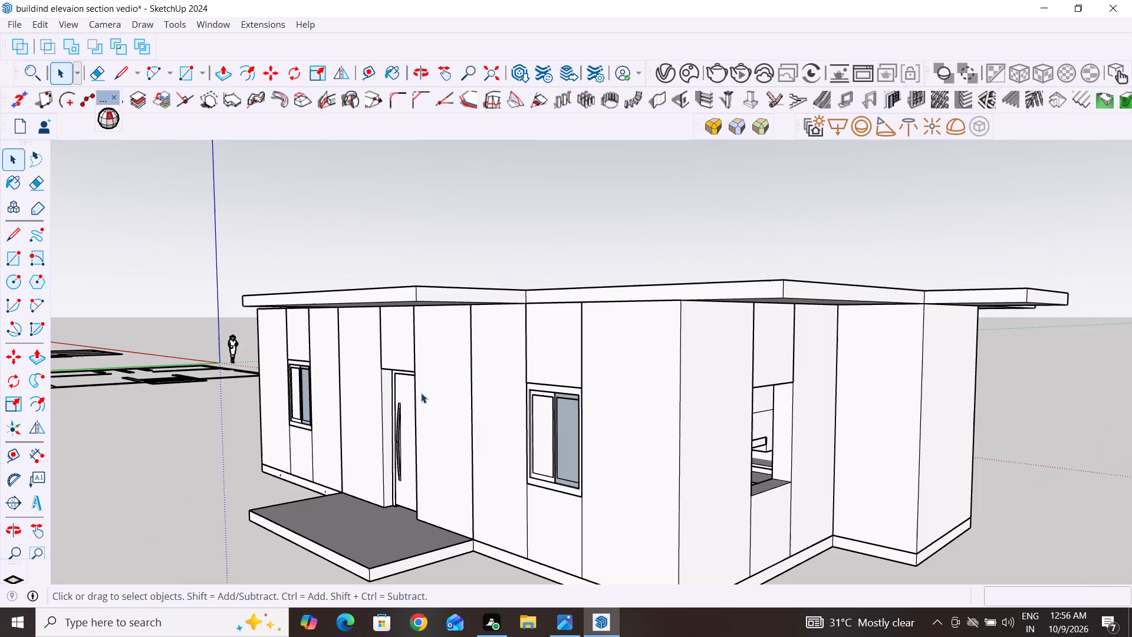
pyautogui.moveTo(521, 272); pyautogui.dragTo(528, 299, button='middle')
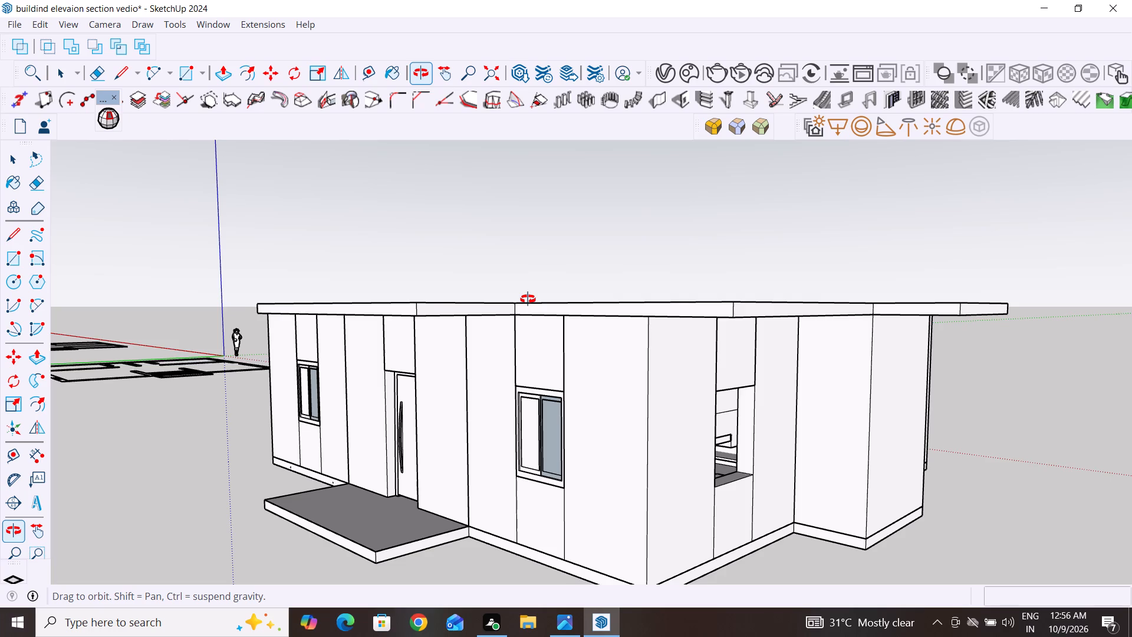
pyautogui.moveTo(528, 299); pyautogui.dragTo(509, 221, button='middle')
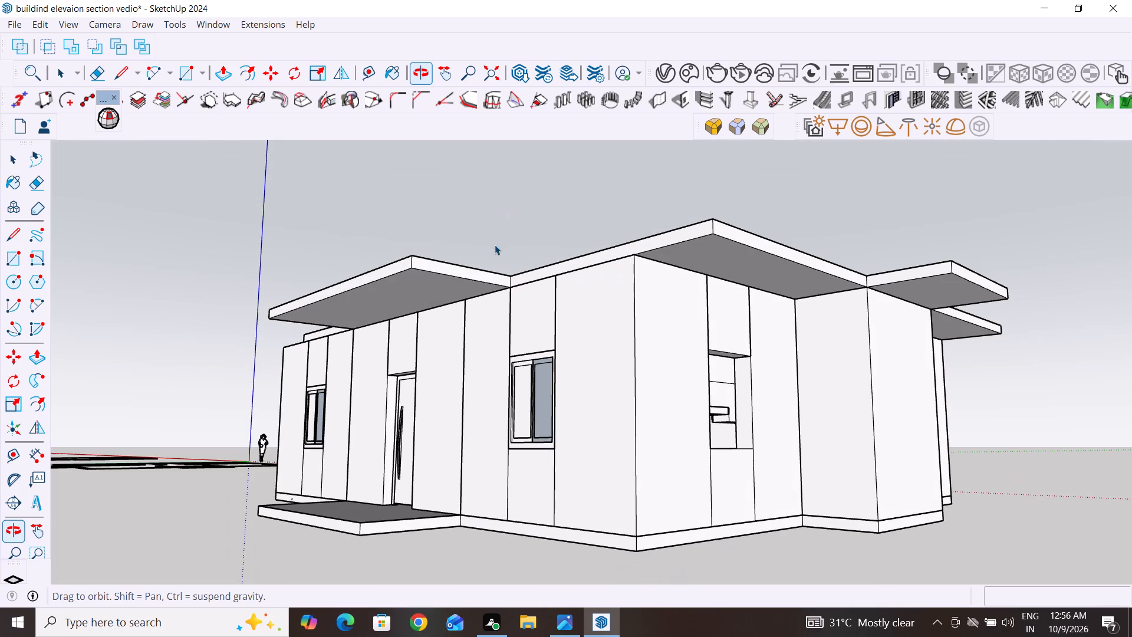
pyautogui.doubleClick(471, 272)
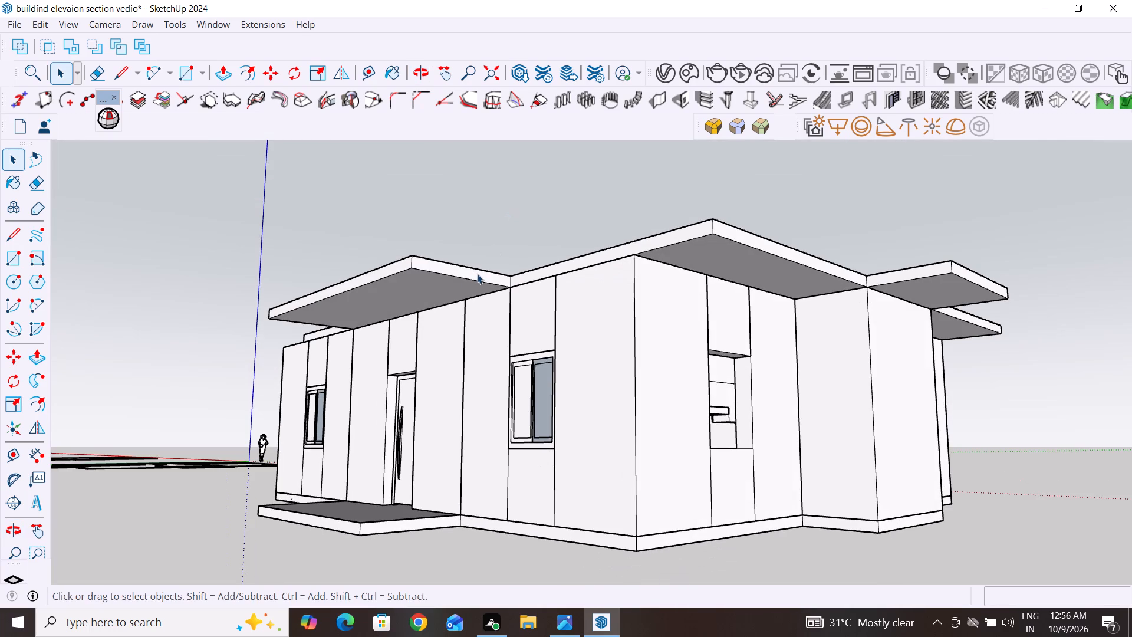
pyautogui.click(463, 273)
pyautogui.tripleClick(472, 272)
pyautogui.click(472, 272)
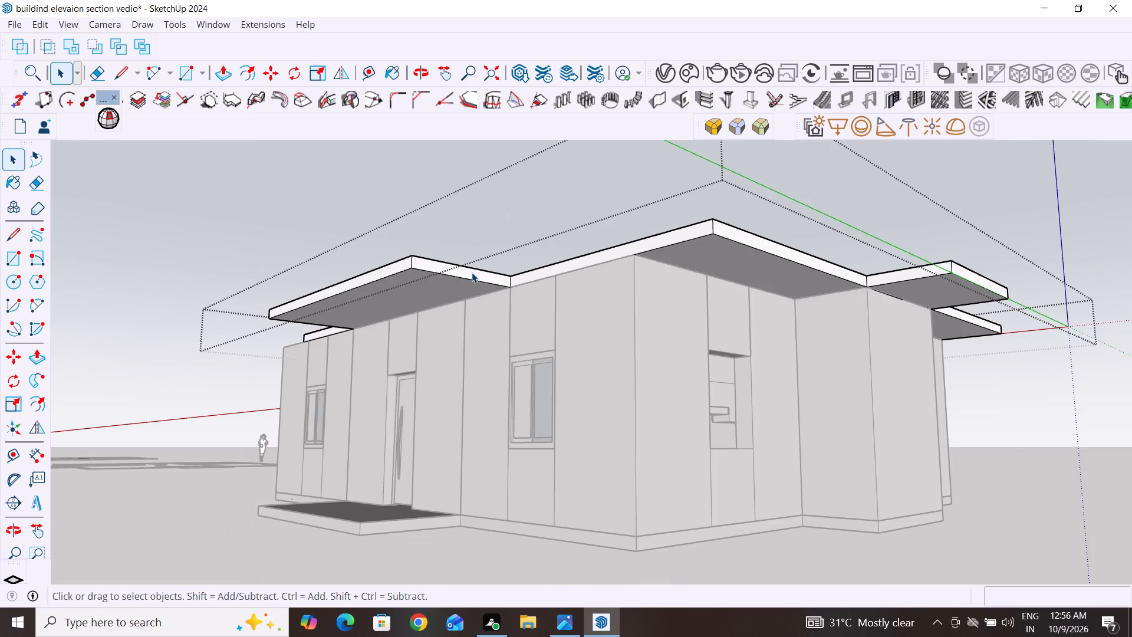
pyautogui.click(464, 271)
pyautogui.click(464, 271)
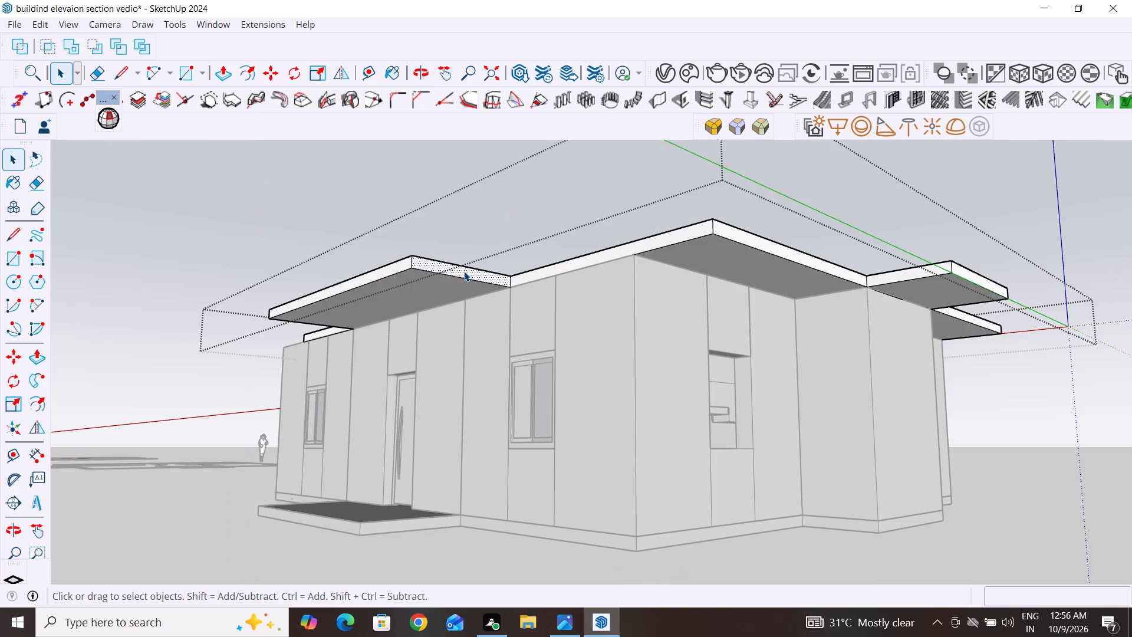
pyautogui.click(223, 77)
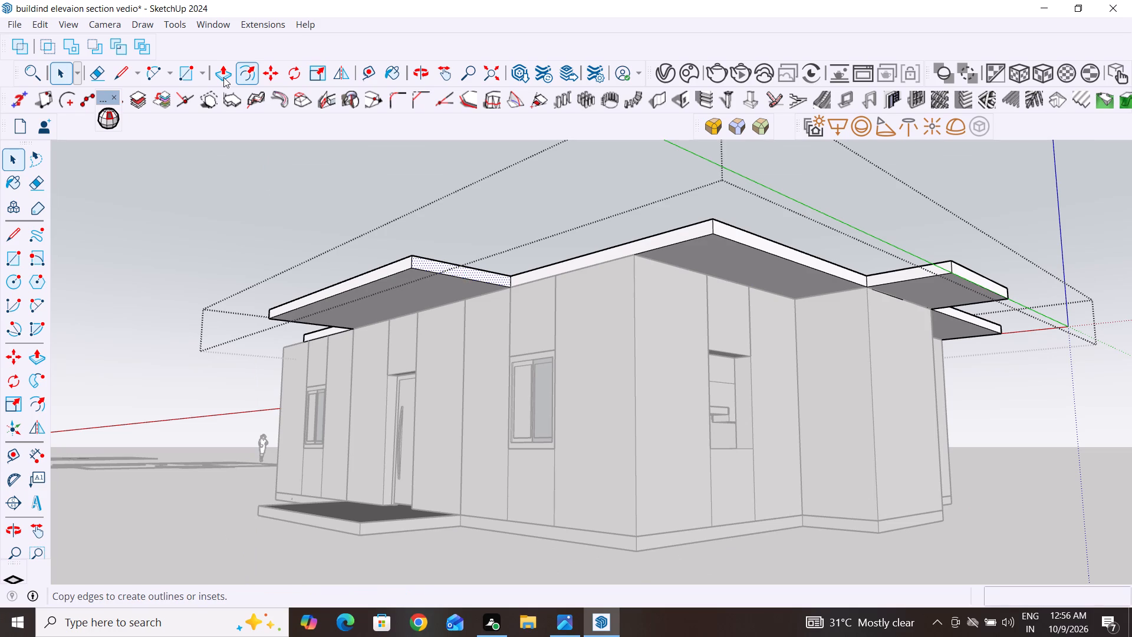
pyautogui.click(465, 271)
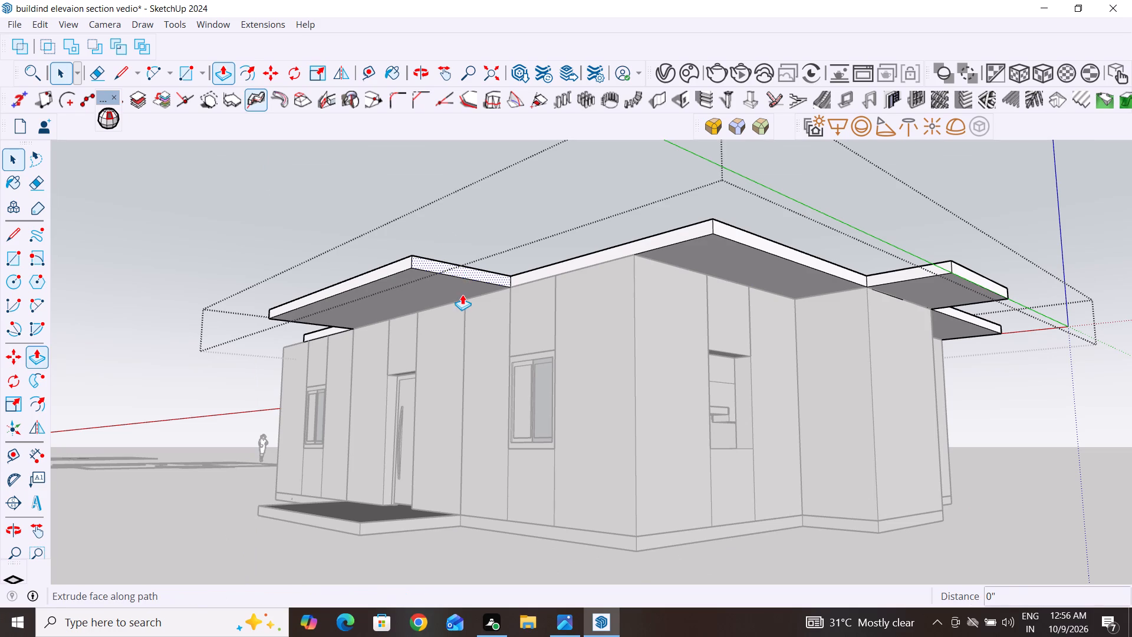
pyautogui.click(459, 293)
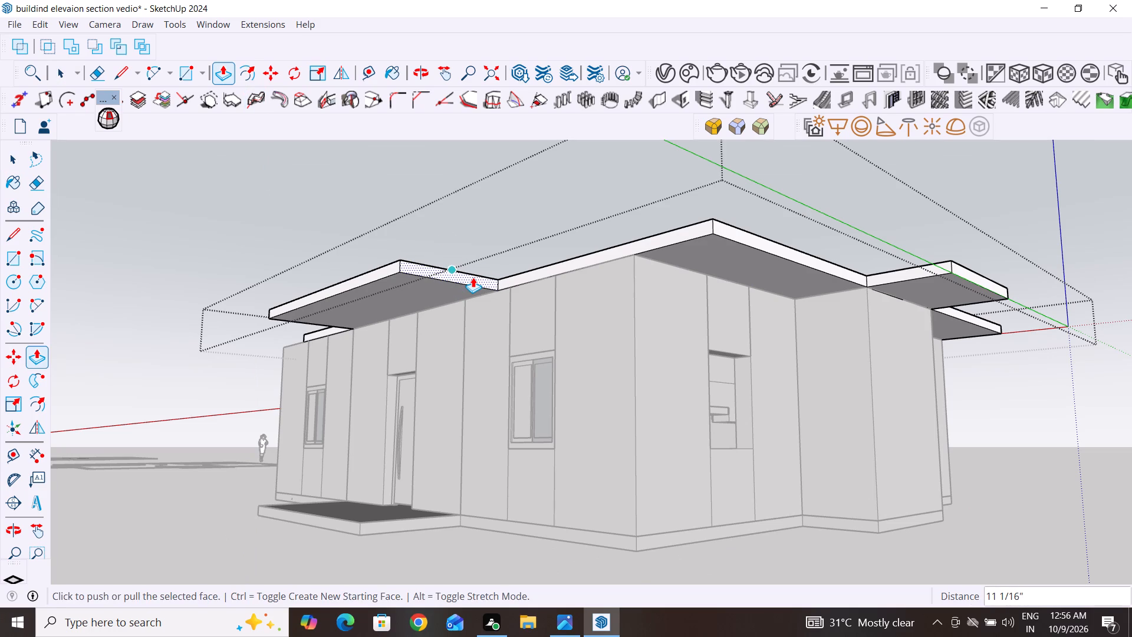
pyautogui.click(473, 277)
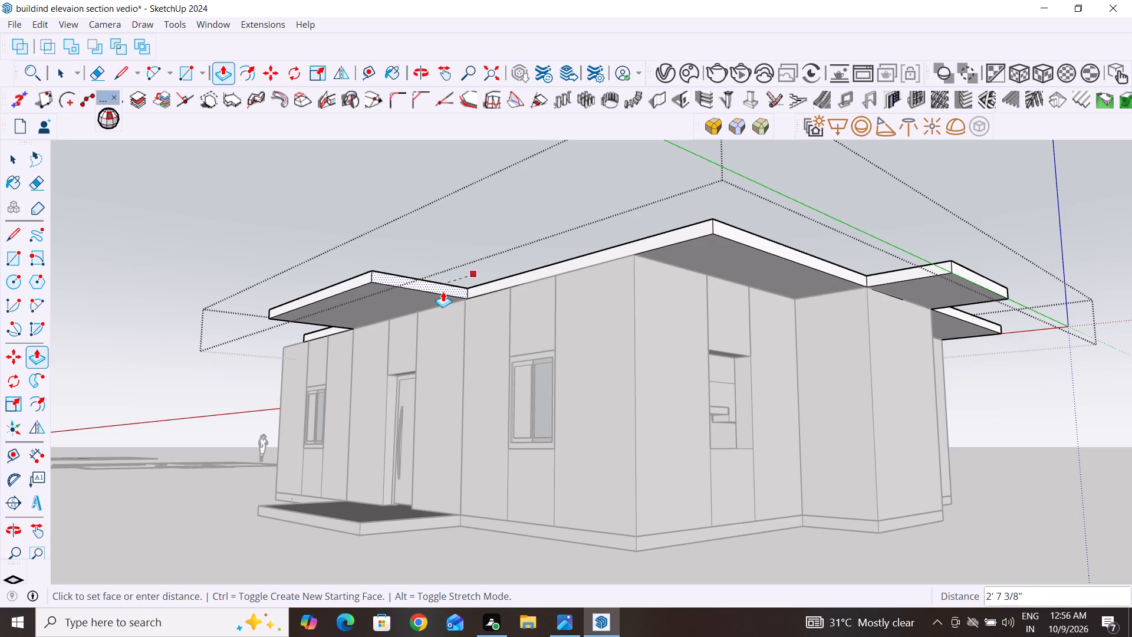
pyautogui.scroll(3, 443, 291)
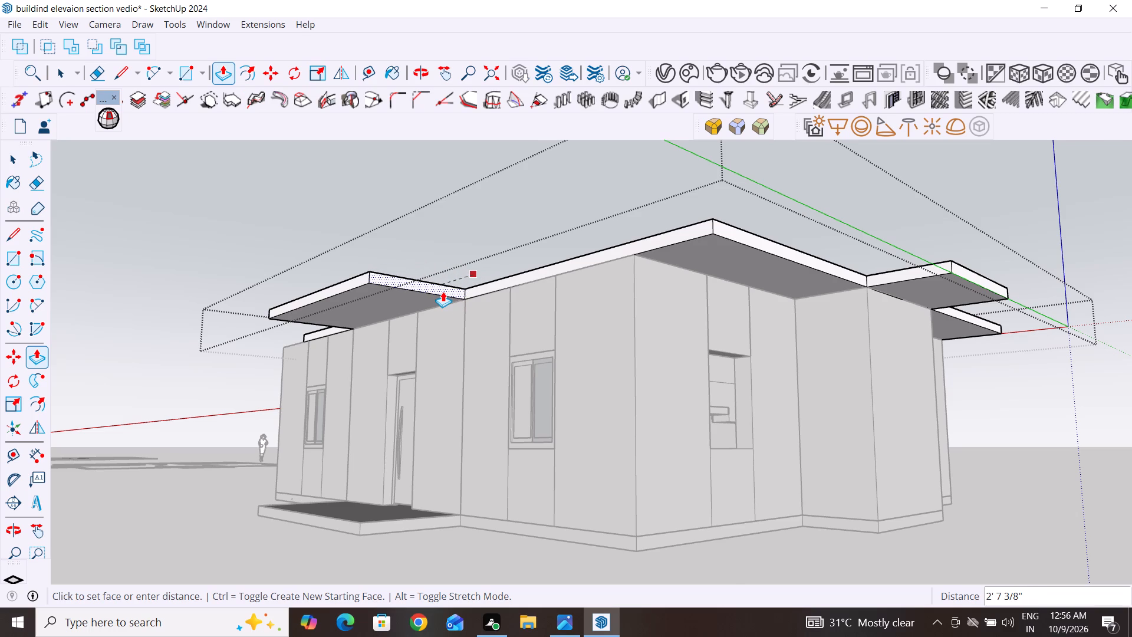
pyautogui.scroll(6, 443, 291)
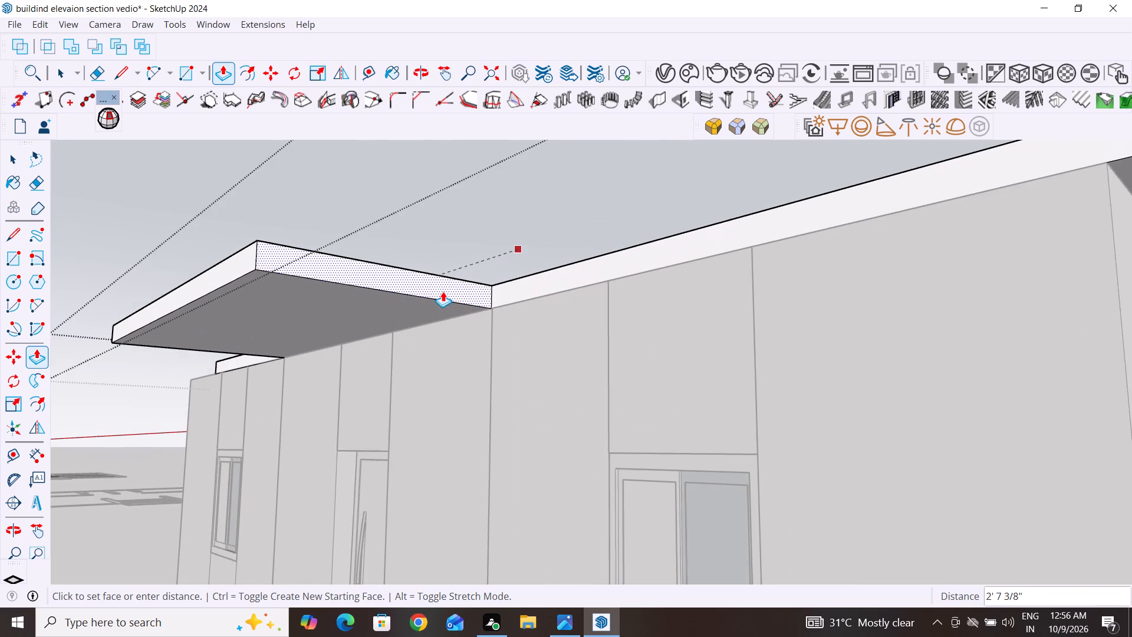
pyautogui.scroll(9, 443, 291)
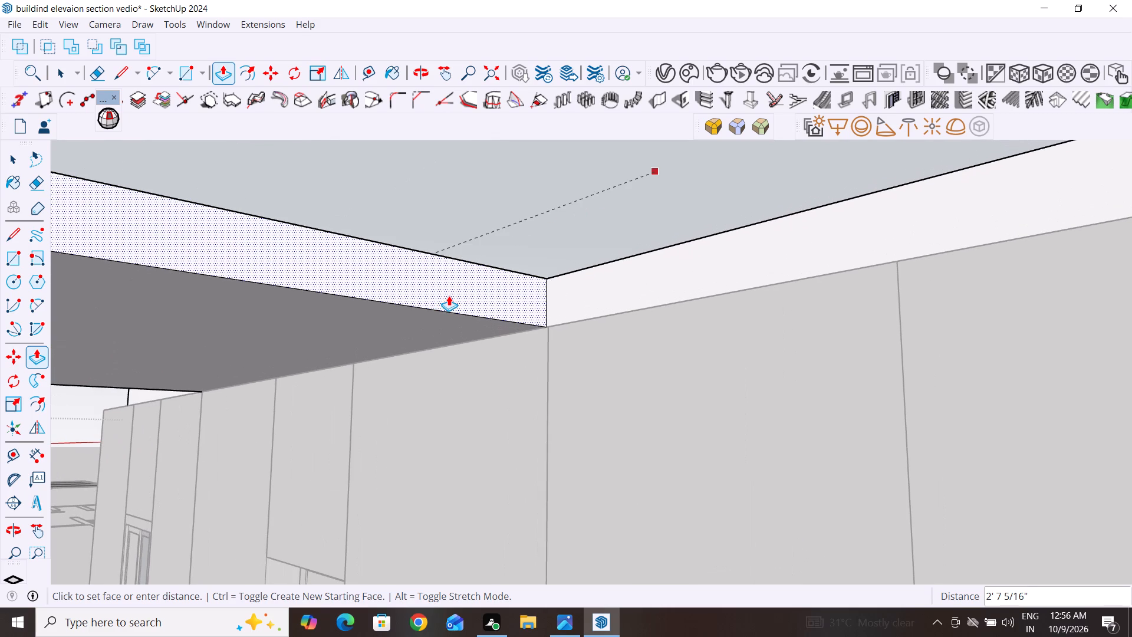
pyautogui.click(447, 297)
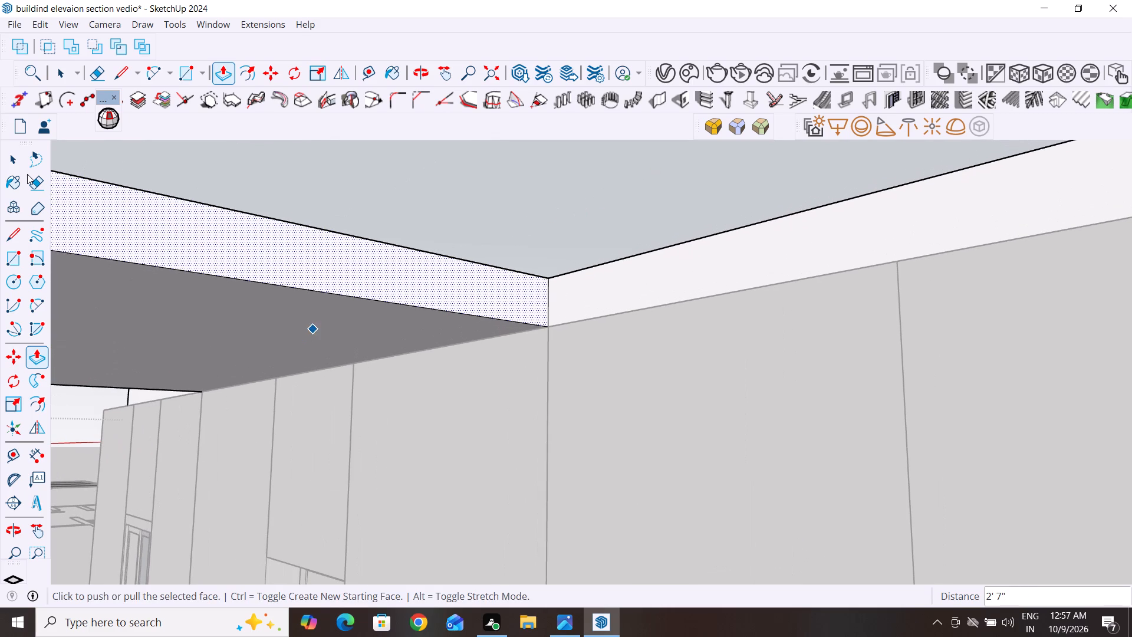
pyautogui.click(15, 161)
pyautogui.click(345, 173)
pyautogui.scroll(-1, 640, 330)
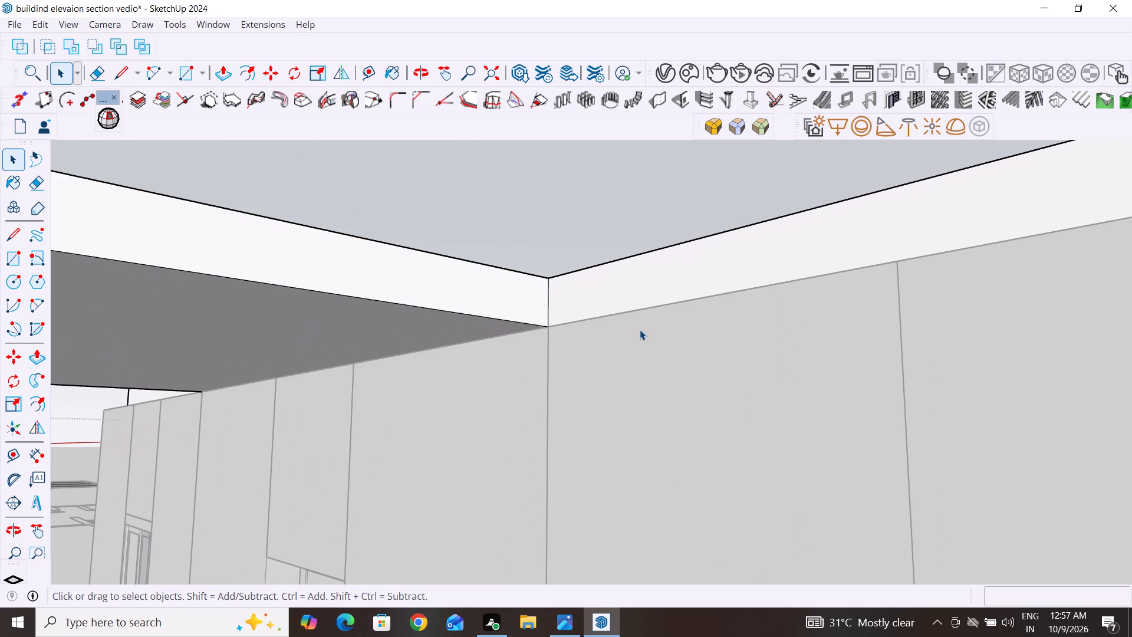
pyautogui.scroll(-10, 640, 330)
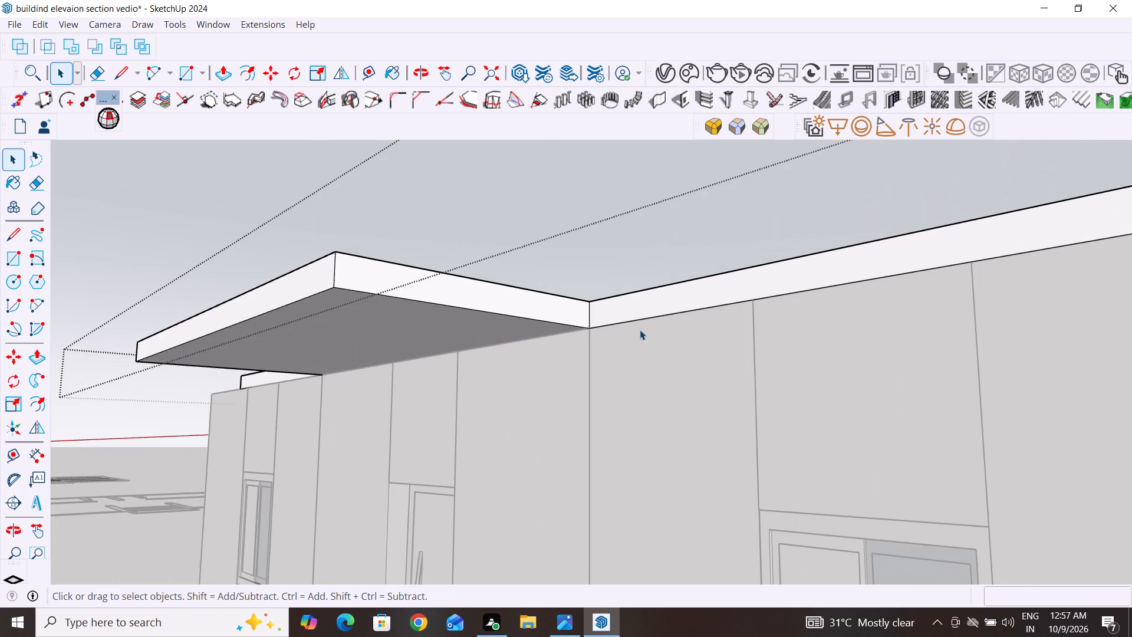
pyautogui.scroll(-10, 640, 330)
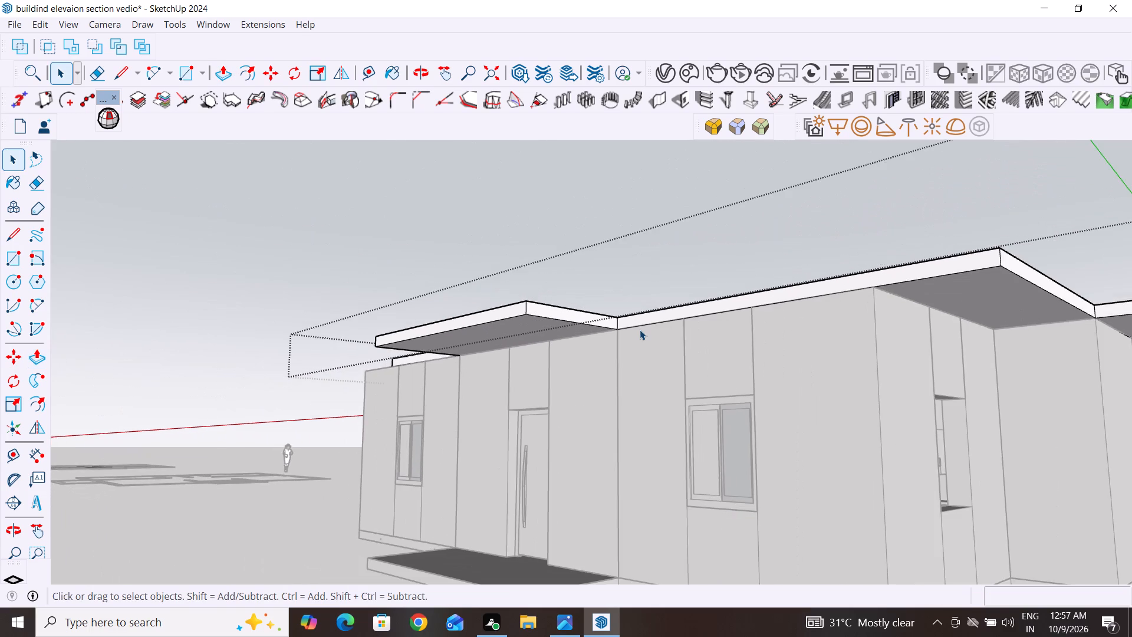
pyautogui.scroll(-1, 640, 330)
pyautogui.click(648, 553)
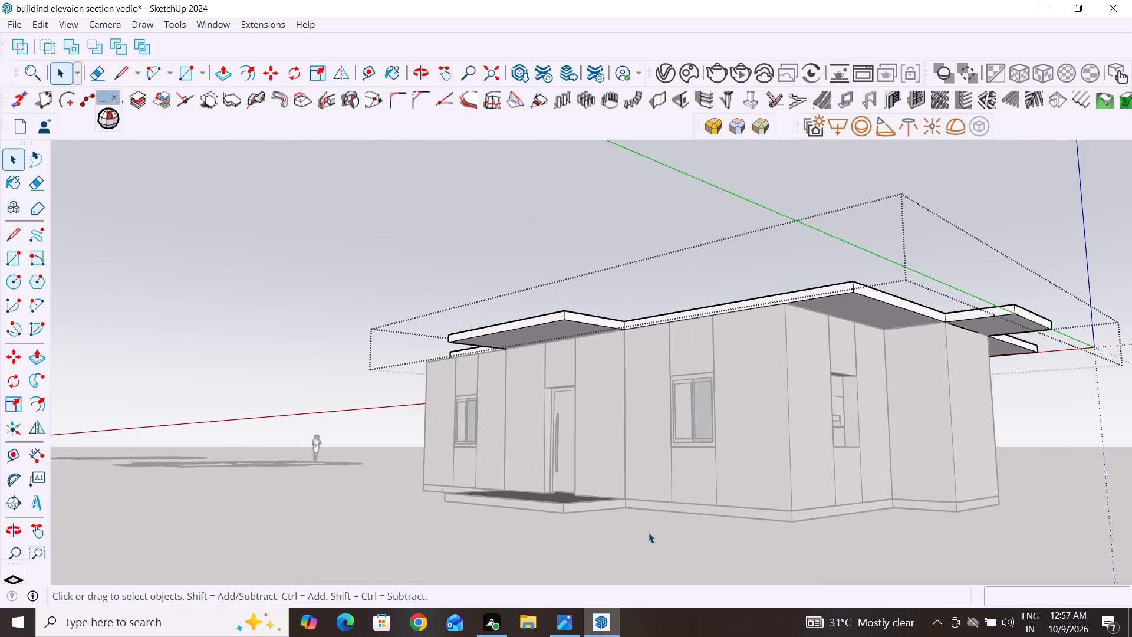
pyautogui.click(649, 533)
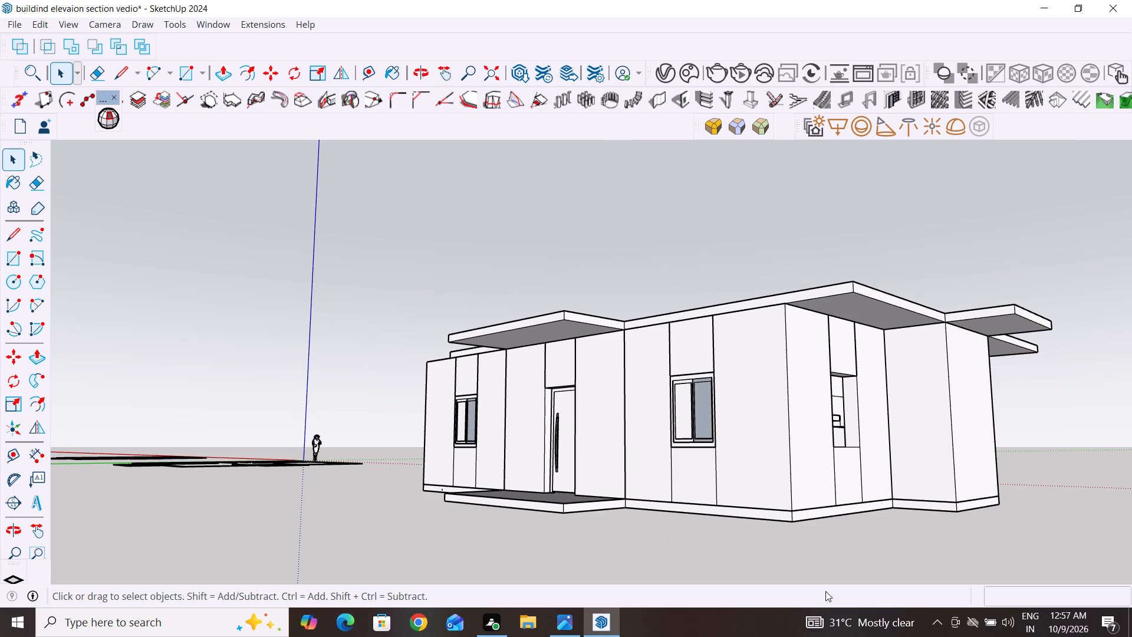
# Reopen the upper floor slab and extend its edge opposite the stairwell 3' 6", to the outer face of the two-window wall.
pyautogui.scroll(-5, 843, 494)
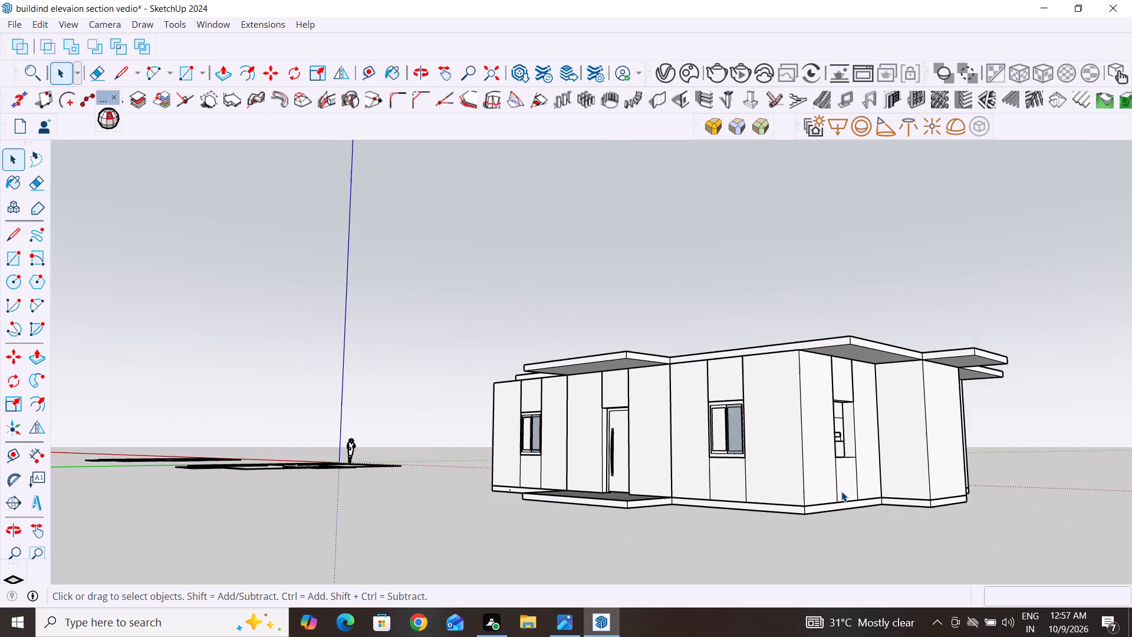
pyautogui.scroll(-1, 841, 491)
pyautogui.moveTo(841, 491); pyautogui.dragTo(890, 561, button='middle')
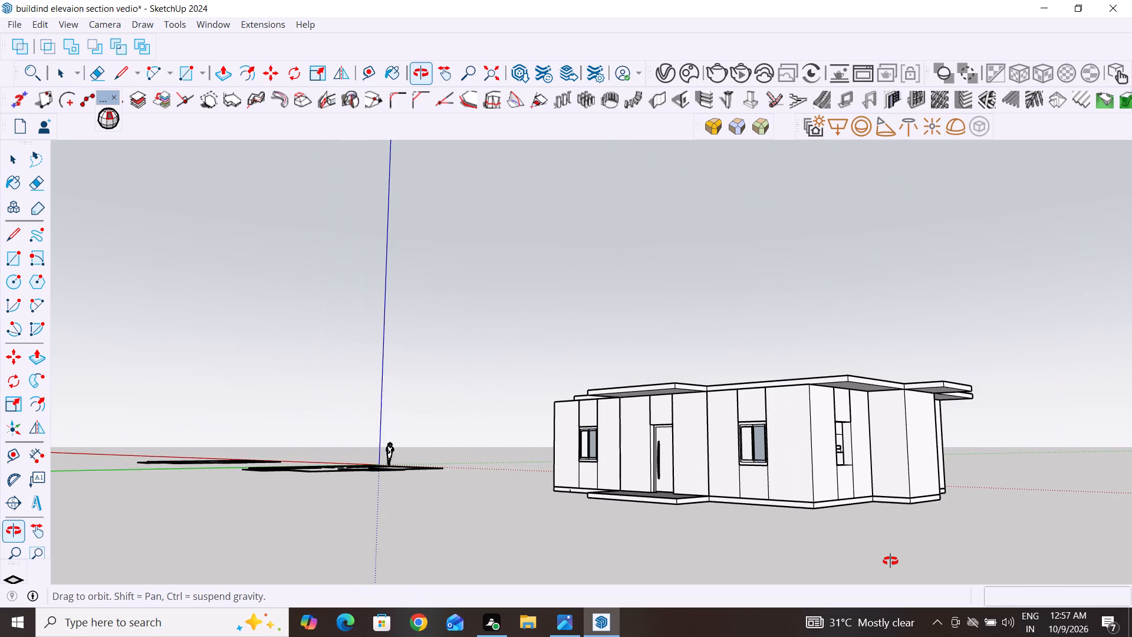
pyautogui.moveTo(890, 561); pyautogui.dragTo(935, 634, button='middle')
pyautogui.moveTo(527, 448); pyautogui.dragTo(934, 633, button='middle')
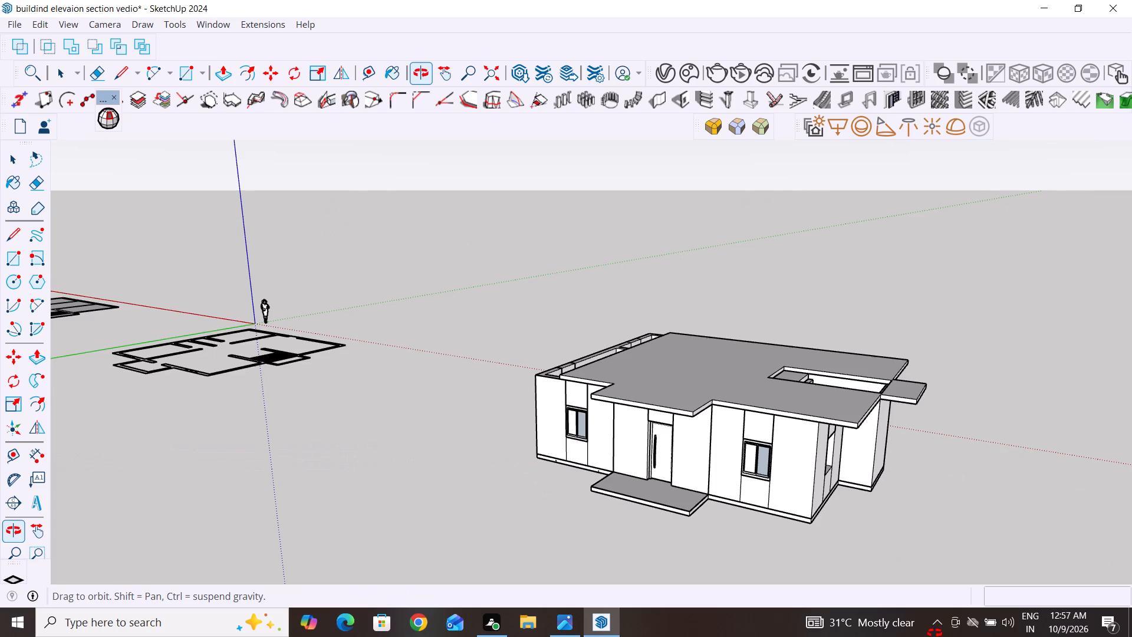
pyautogui.moveTo(934, 633); pyautogui.dragTo(858, 532, button='middle')
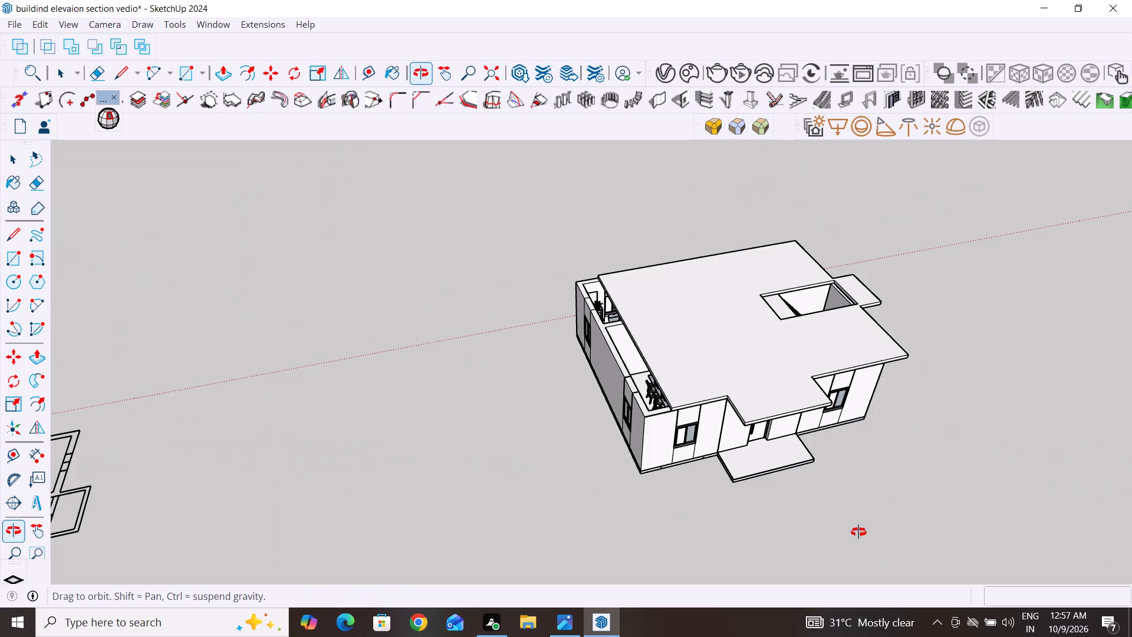
pyautogui.moveTo(858, 532); pyautogui.dragTo(1024, 417, button='middle')
pyautogui.scroll(5, 674, 318)
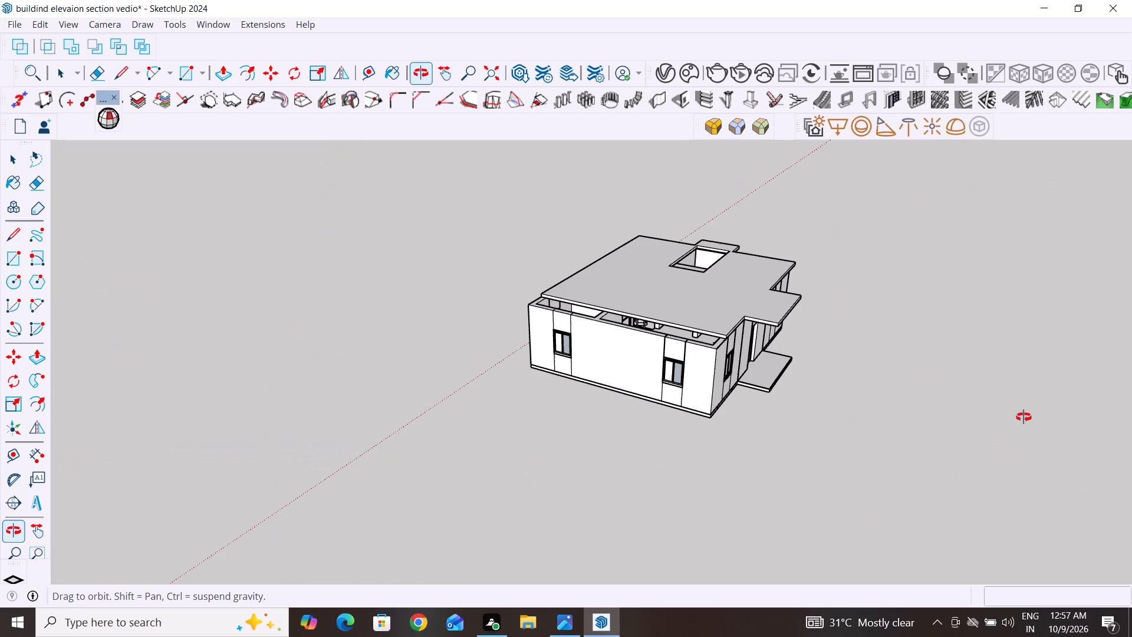
pyautogui.scroll(5, 665, 321)
pyautogui.moveTo(666, 324); pyautogui.dragTo(704, 398, button='middle')
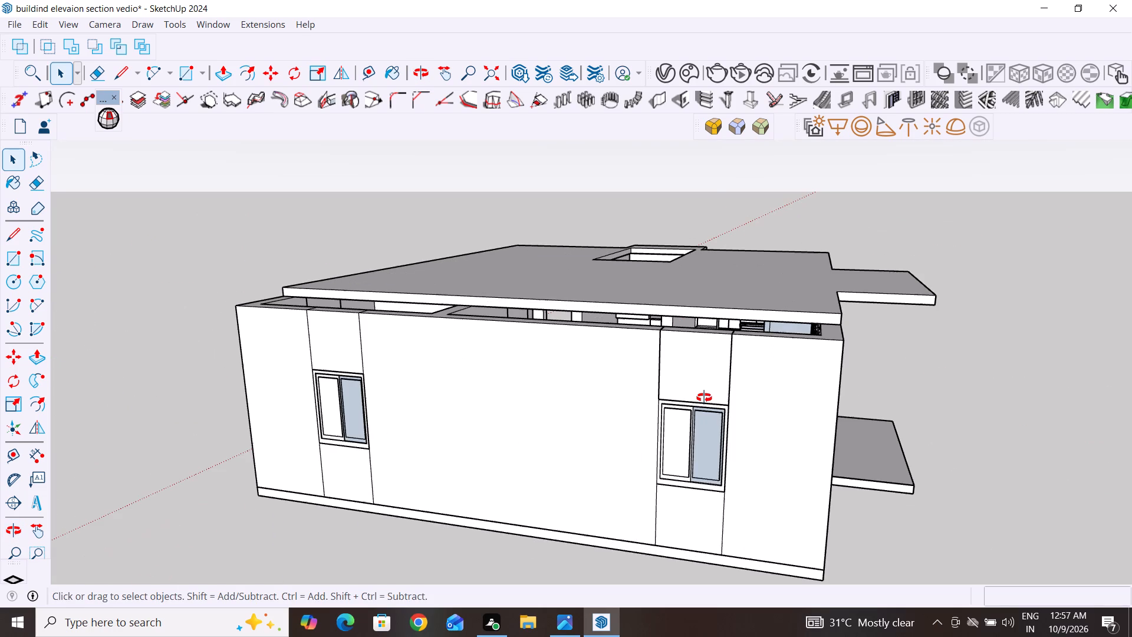
pyautogui.moveTo(704, 398); pyautogui.dragTo(713, 415, button='middle')
pyautogui.scroll(4, 919, 469)
pyautogui.scroll(-3, 930, 361)
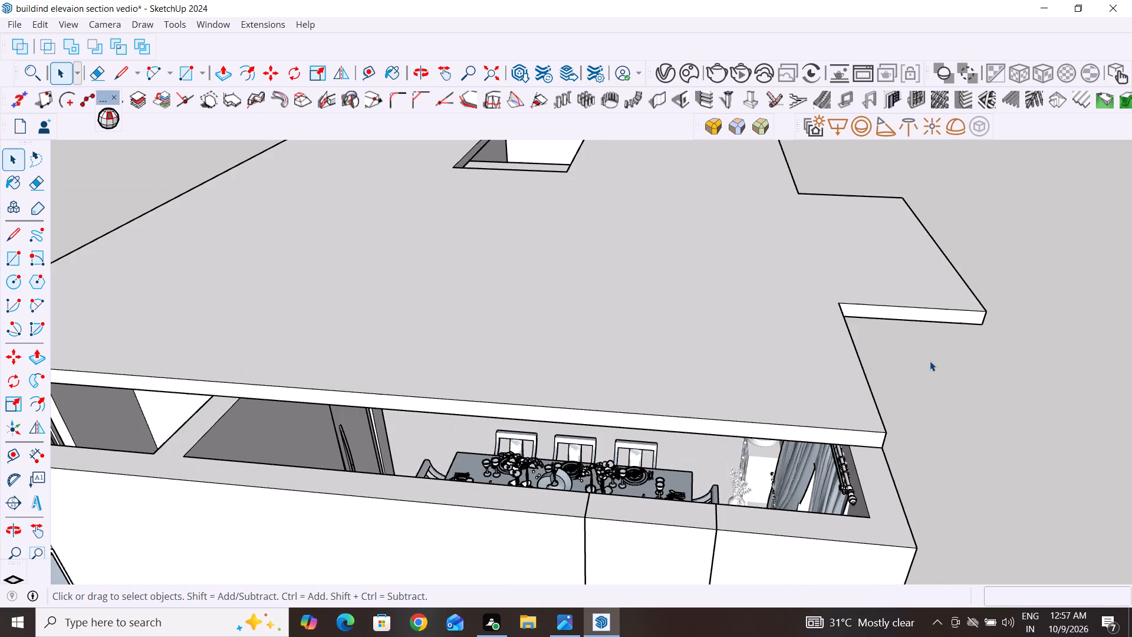
pyautogui.scroll(-3, 930, 361)
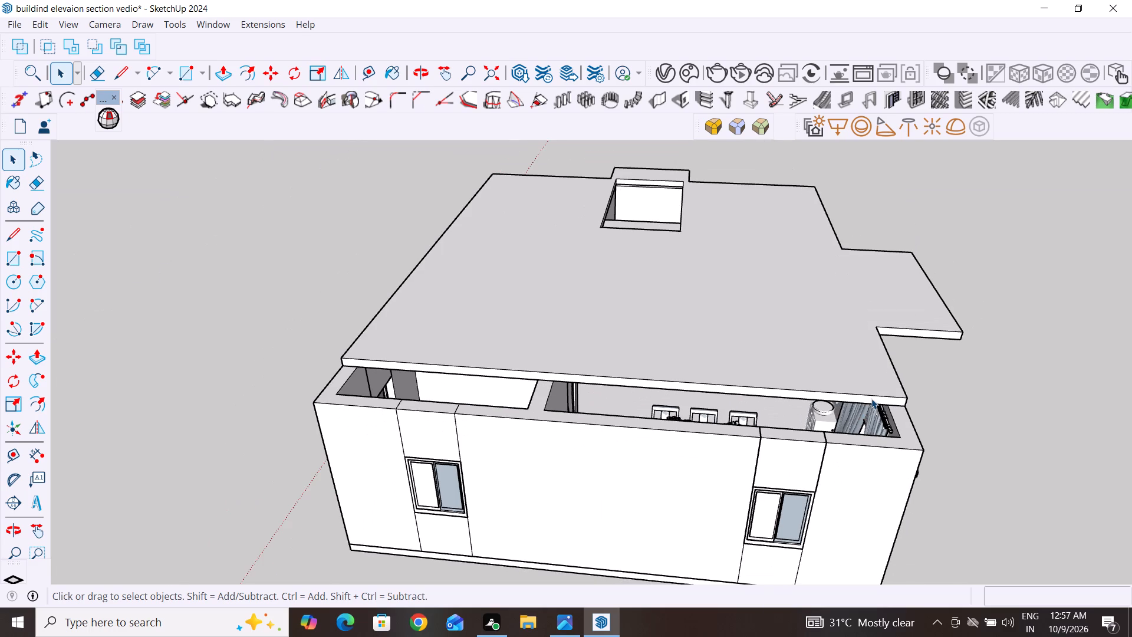
pyautogui.click(873, 398)
pyautogui.doubleClick(614, 380)
pyautogui.click(614, 380)
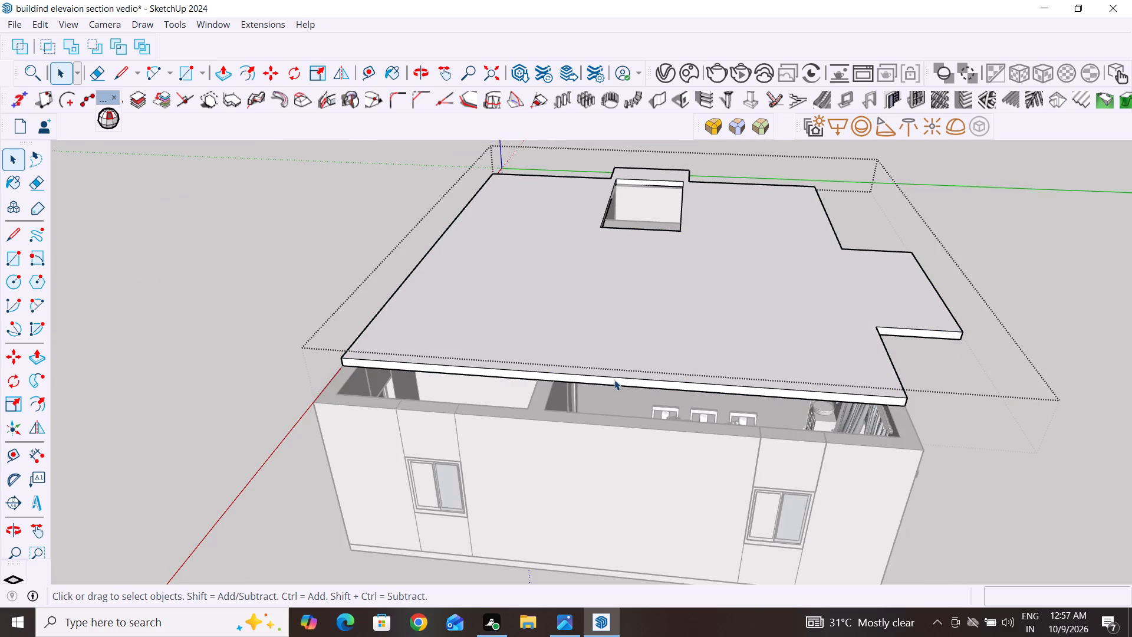
pyautogui.click(226, 67)
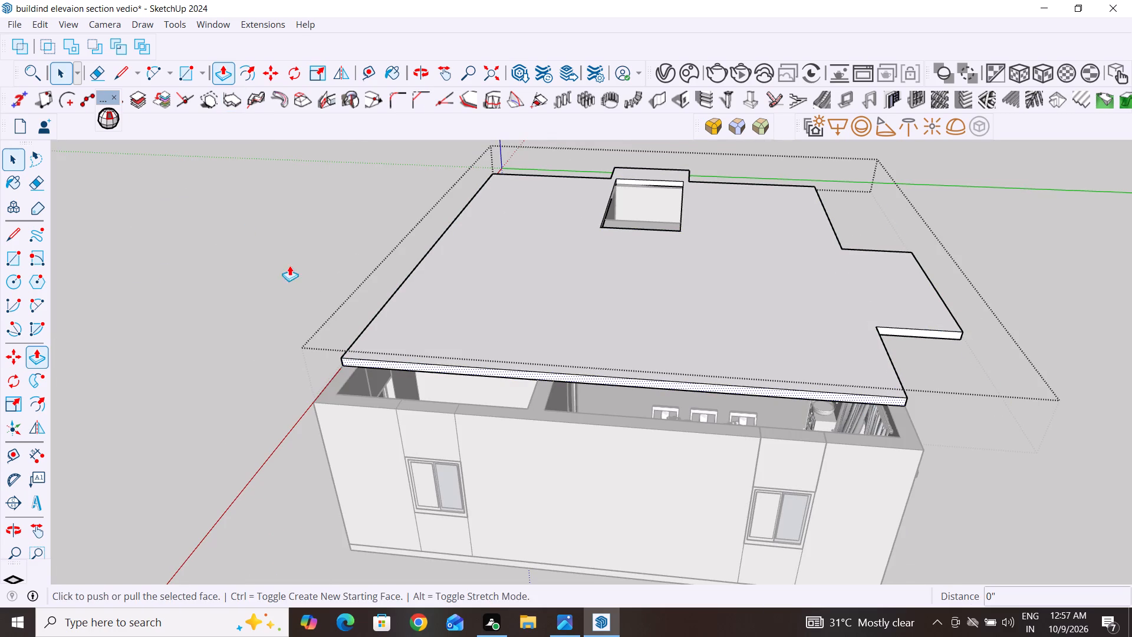
pyautogui.click(350, 357)
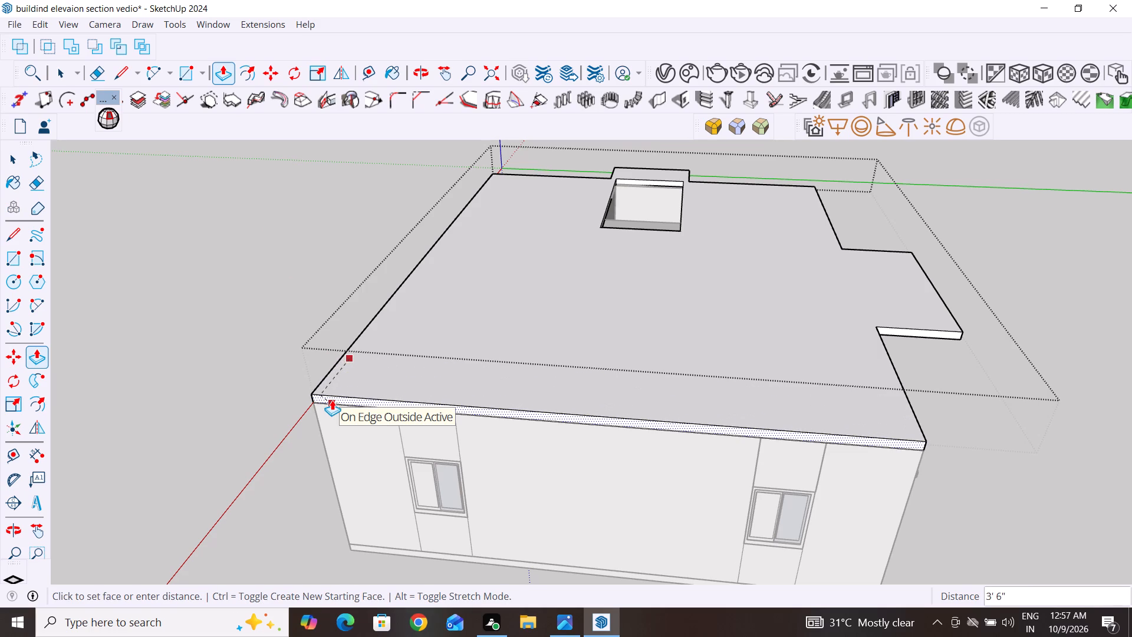
pyautogui.click(332, 400)
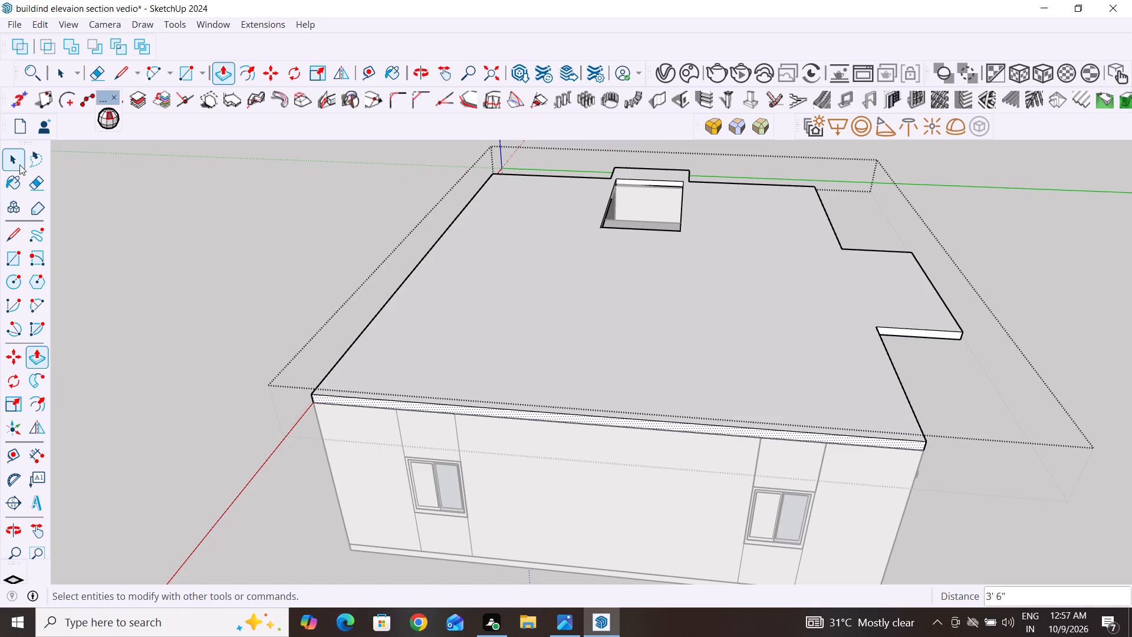
pyautogui.click(19, 165)
pyautogui.click(242, 268)
# Examine the upper floor slab's fit over the walls, porch and stairwell from all sides of the house.
pyautogui.scroll(-6, 292, 385)
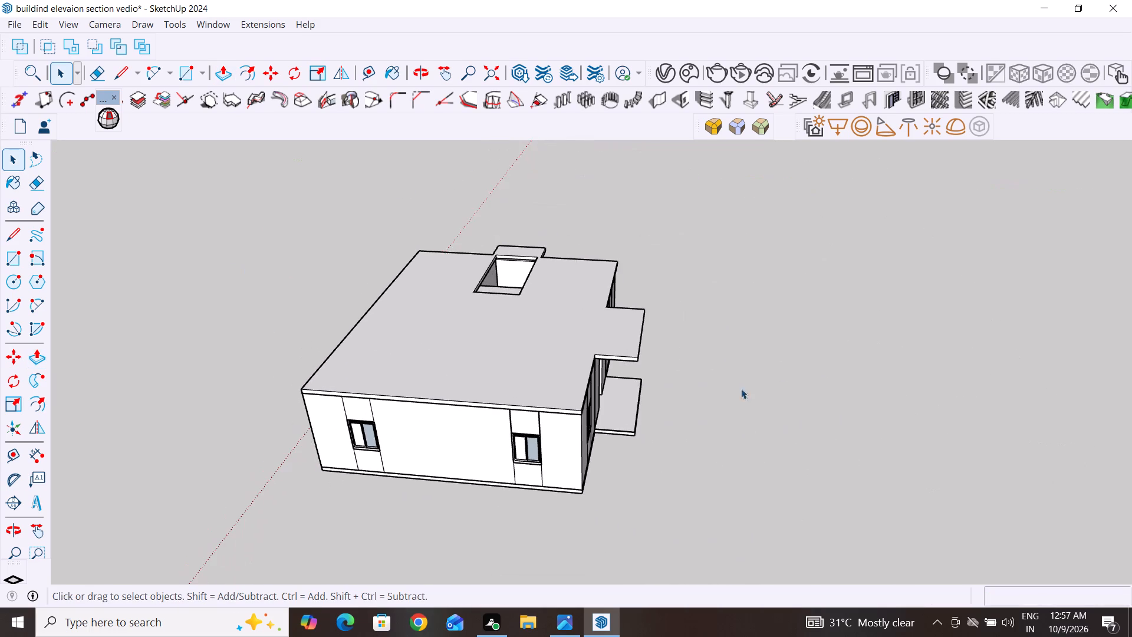
pyautogui.moveTo(783, 389); pyautogui.dragTo(285, 361, button='middle')
pyautogui.scroll(5, 698, 284)
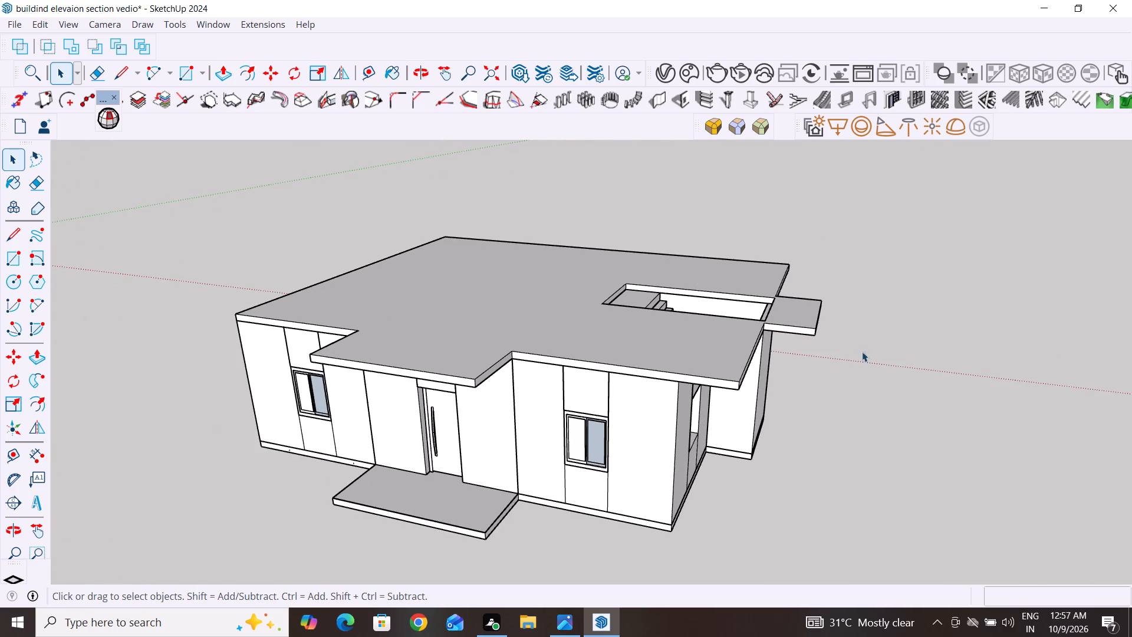
pyautogui.scroll(-2, 939, 342)
pyautogui.moveTo(946, 405); pyautogui.dragTo(338, 372, button='middle')
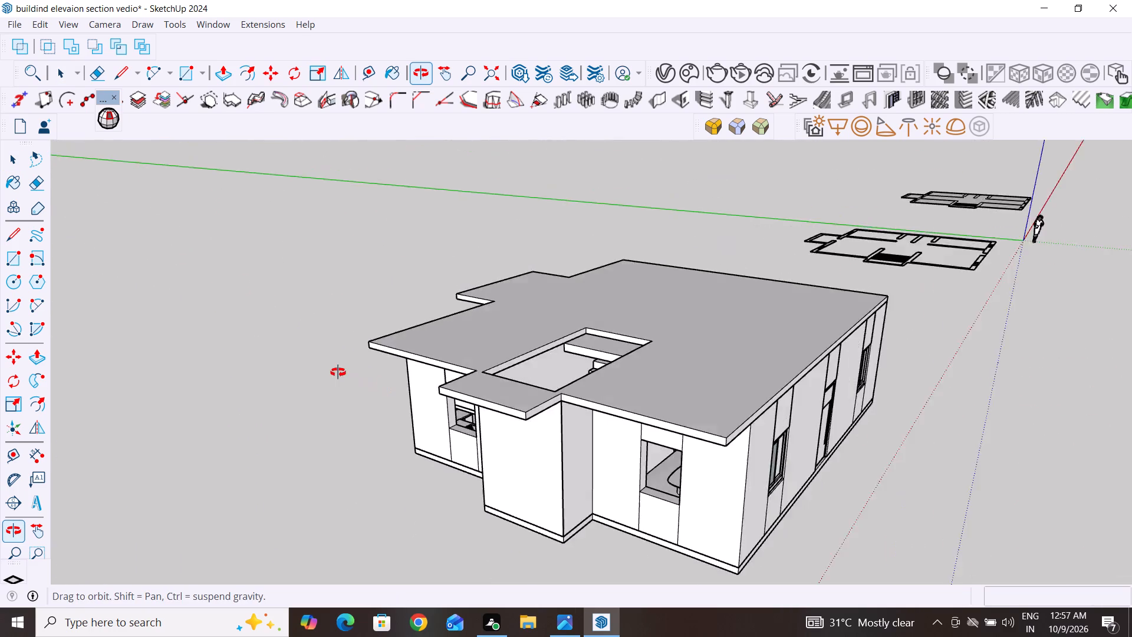
pyautogui.moveTo(338, 372); pyautogui.dragTo(260, 353, button='middle')
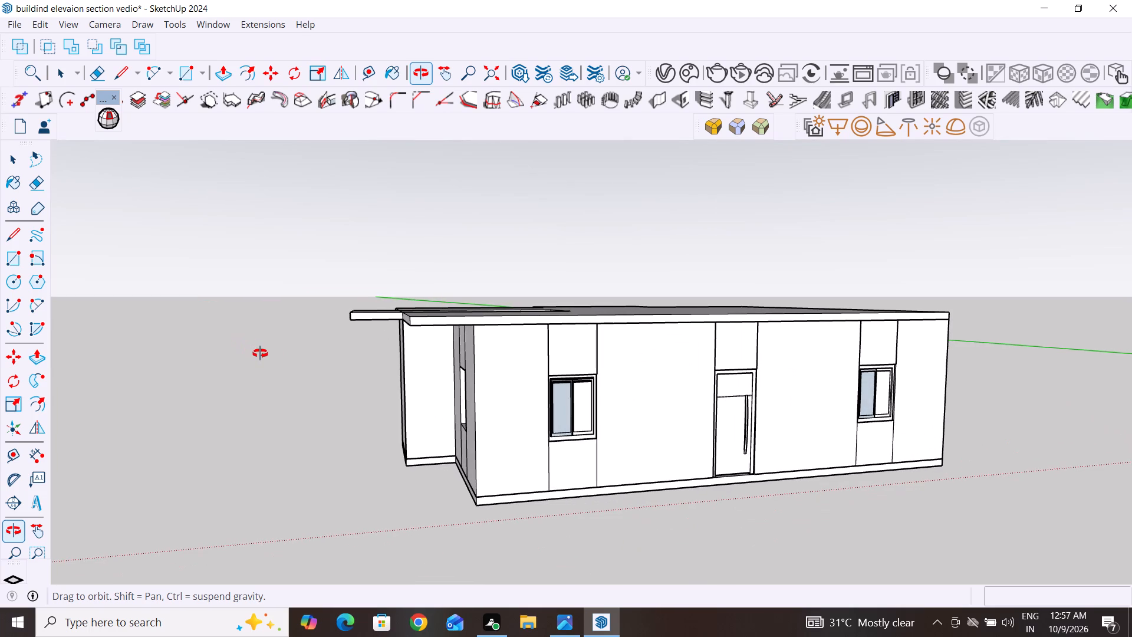
pyautogui.moveTo(260, 353); pyautogui.dragTo(868, 475, button='middle')
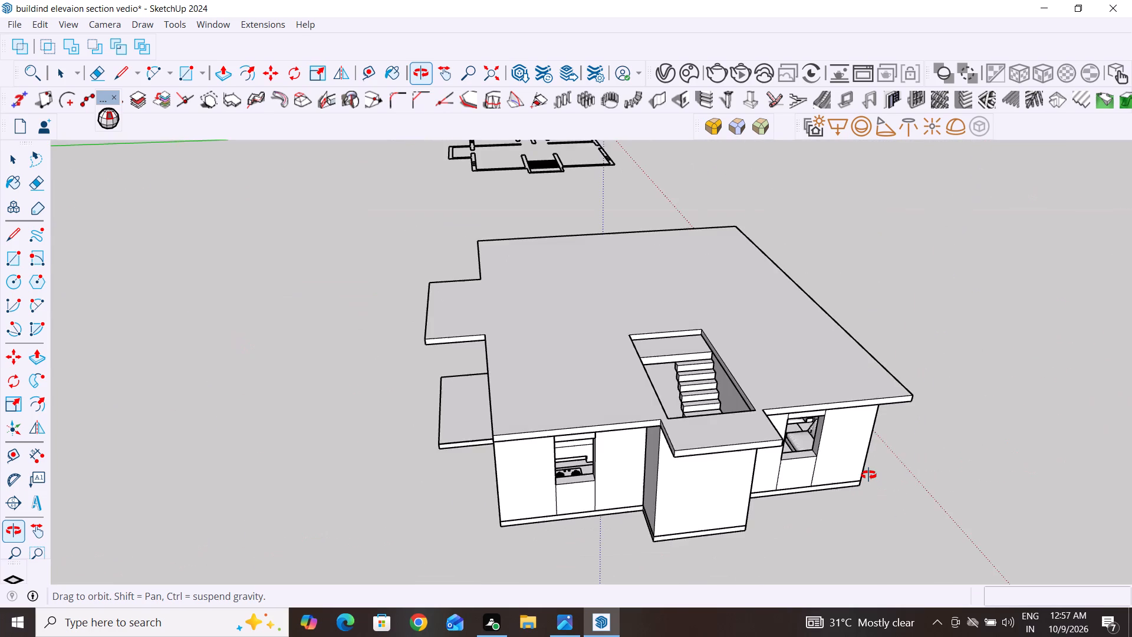
pyautogui.moveTo(868, 475); pyautogui.dragTo(321, 479, button='middle')
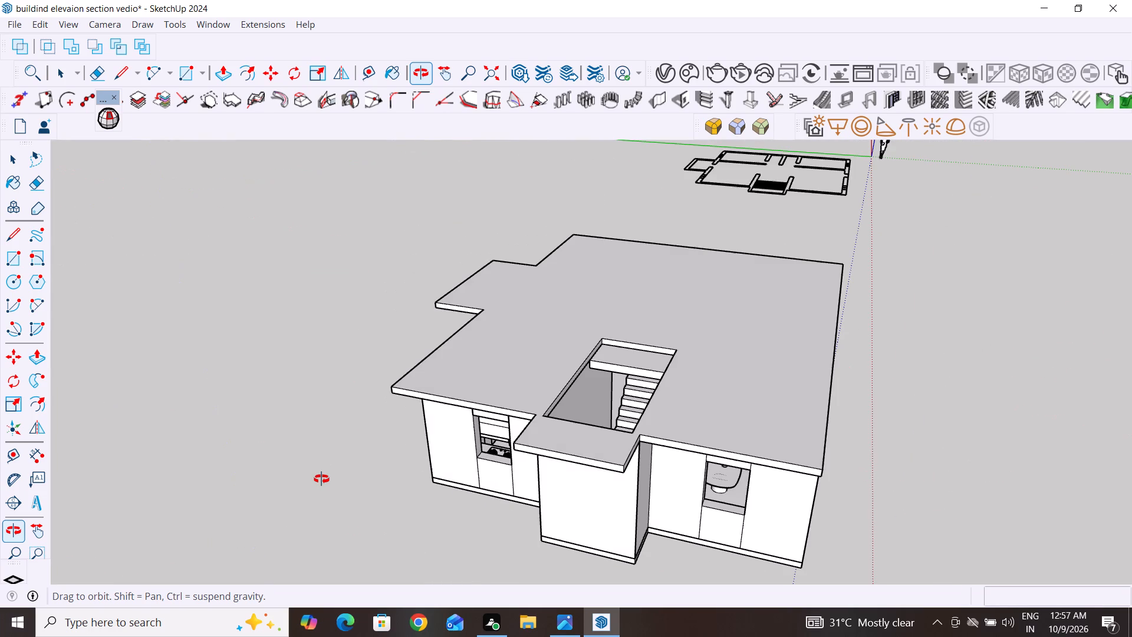
pyautogui.moveTo(321, 479); pyautogui.dragTo(199, 473, button='middle')
pyautogui.scroll(-4, 449, 329)
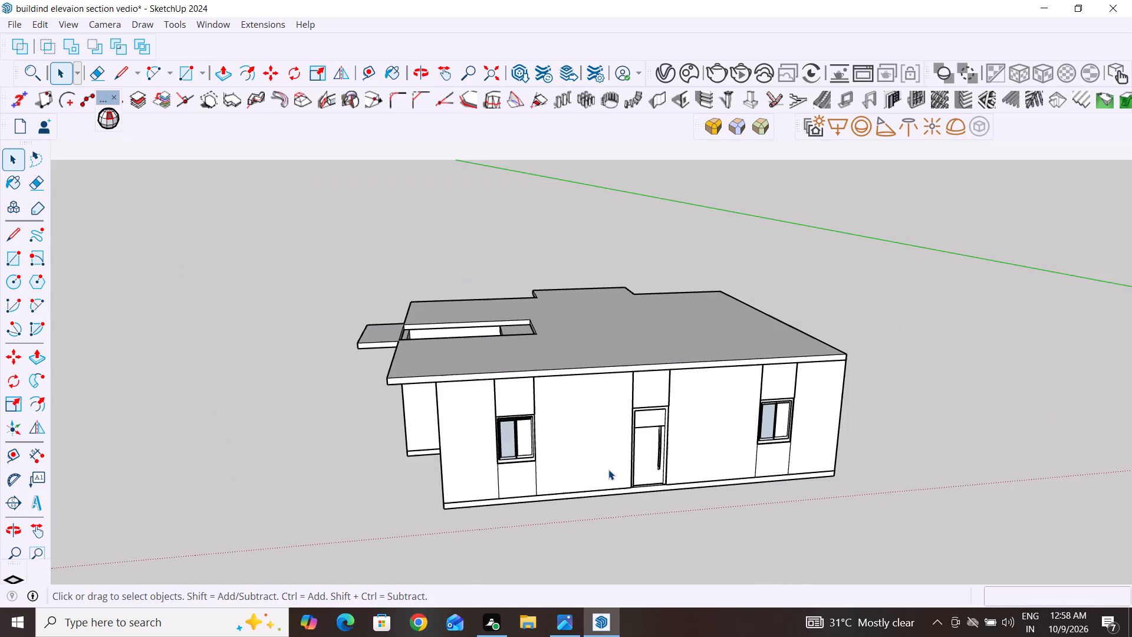
pyautogui.scroll(4, 608, 469)
pyautogui.moveTo(674, 289); pyautogui.dragTo(665, 260, button='middle')
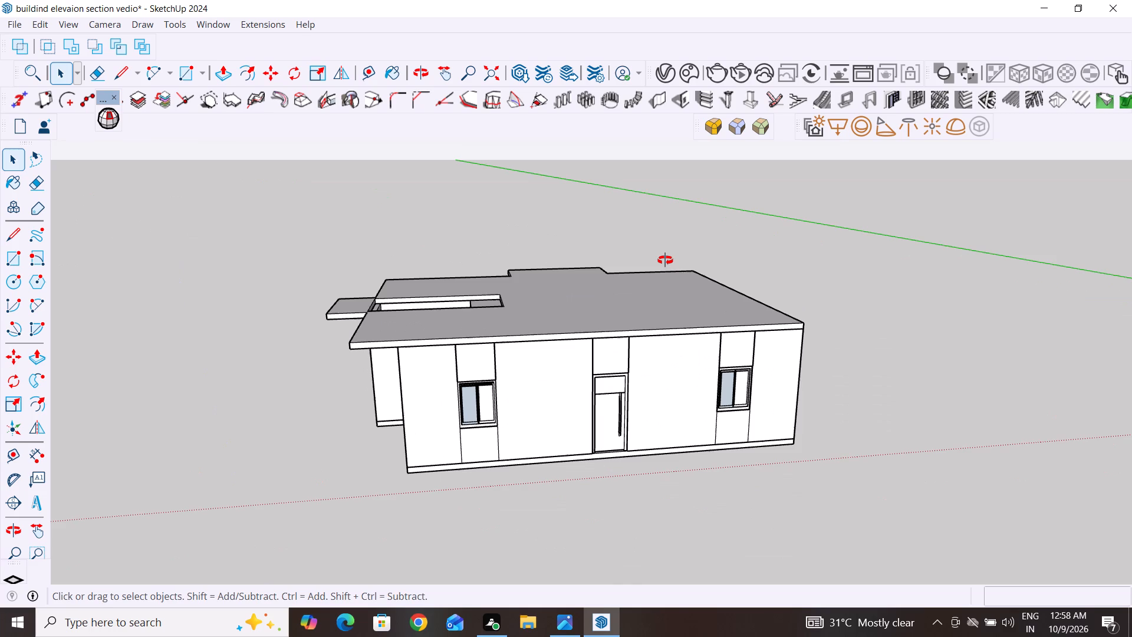
pyautogui.moveTo(665, 260); pyautogui.dragTo(718, 320, button='middle')
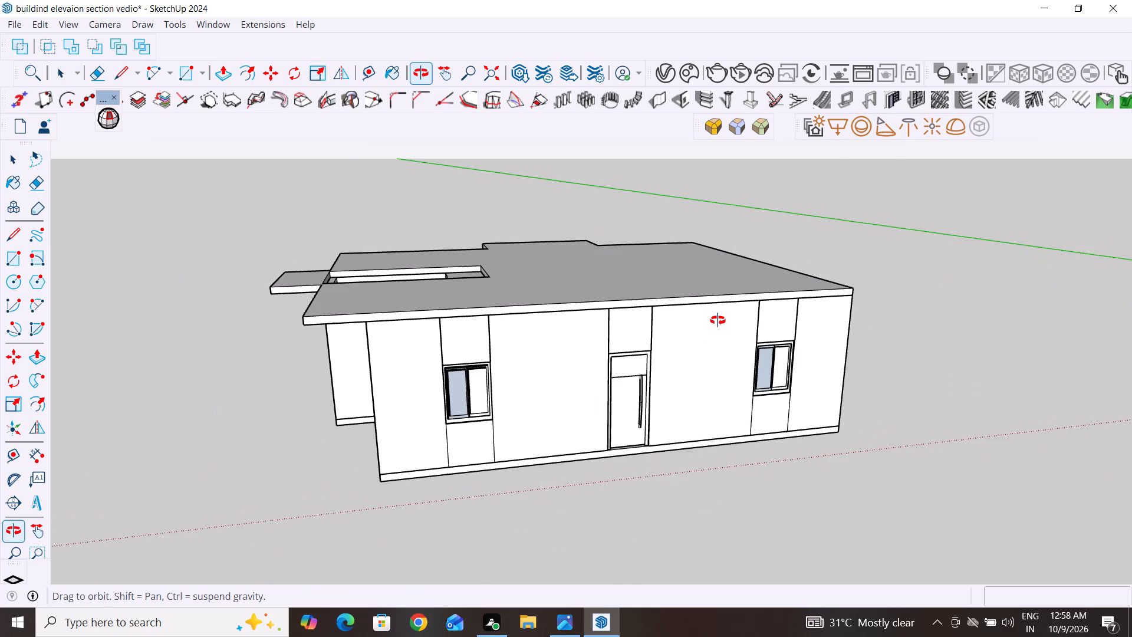
pyautogui.moveTo(718, 320); pyautogui.dragTo(703, 389, button='middle')
# Open the base slab under the house for editing at the wall with the door and two windows.
pyautogui.scroll(5, 669, 514)
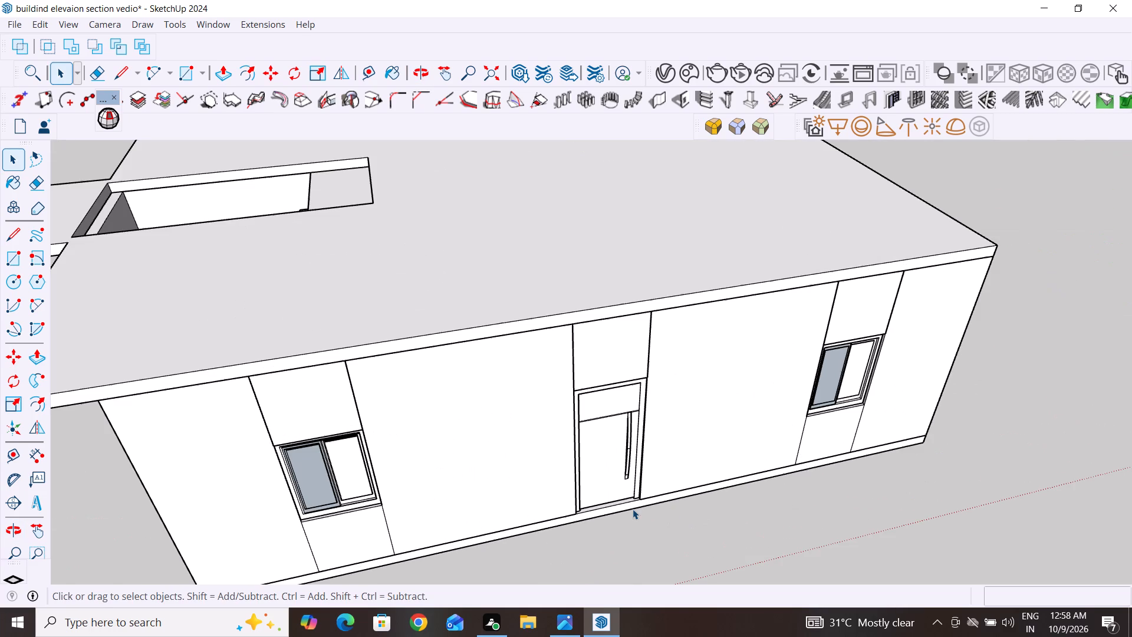
pyautogui.click(630, 505)
pyautogui.scroll(-5, 714, 243)
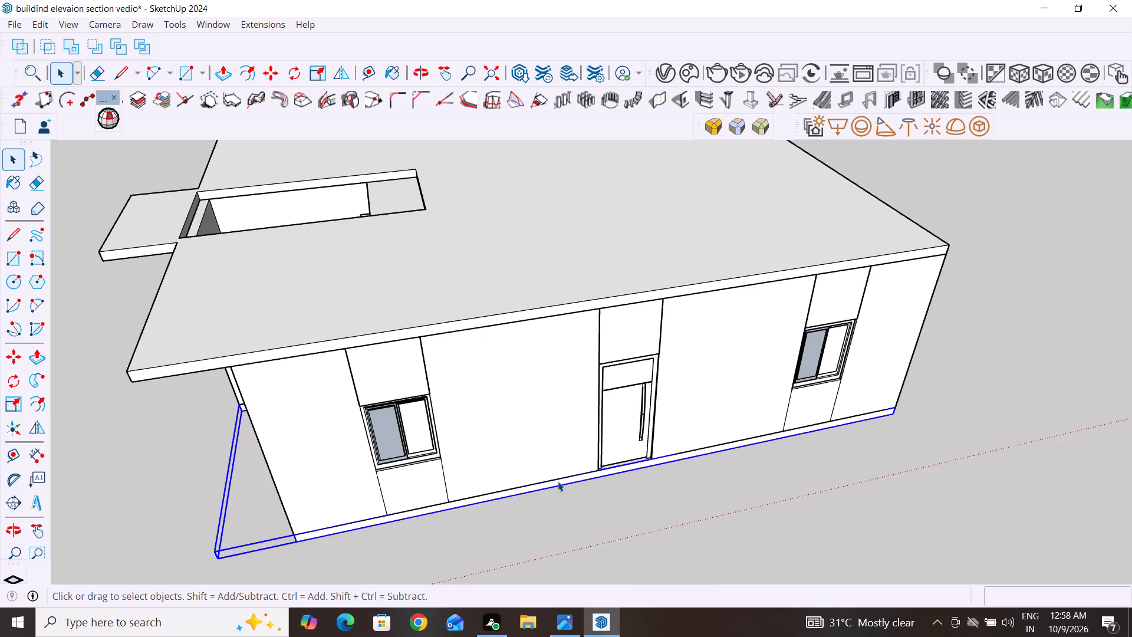
pyautogui.click(558, 481)
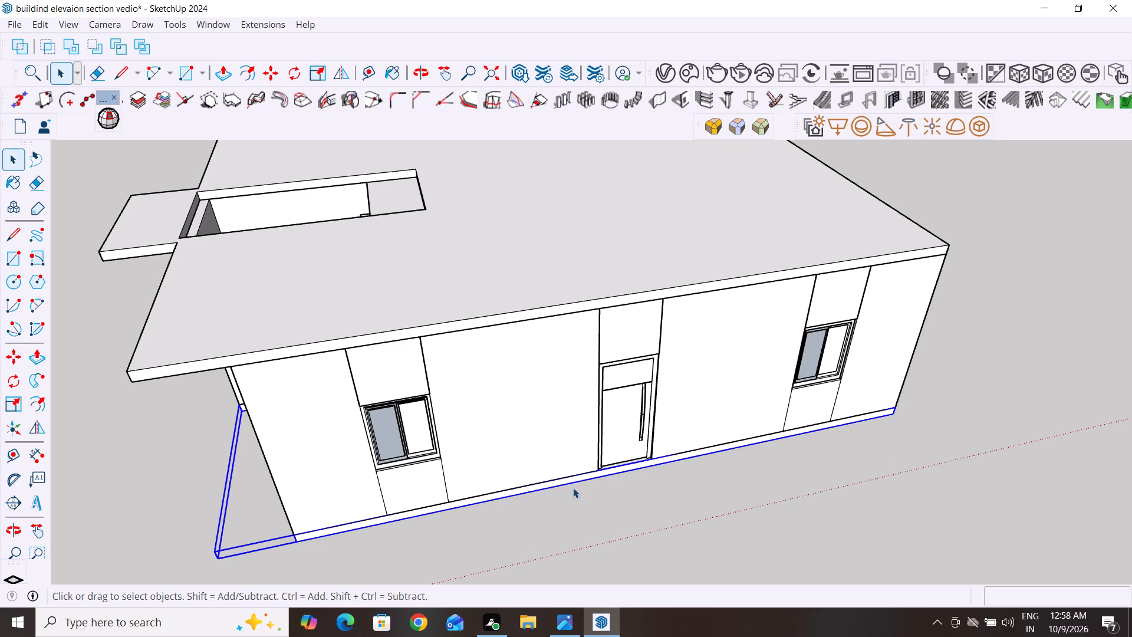
pyautogui.tripleClick(592, 474)
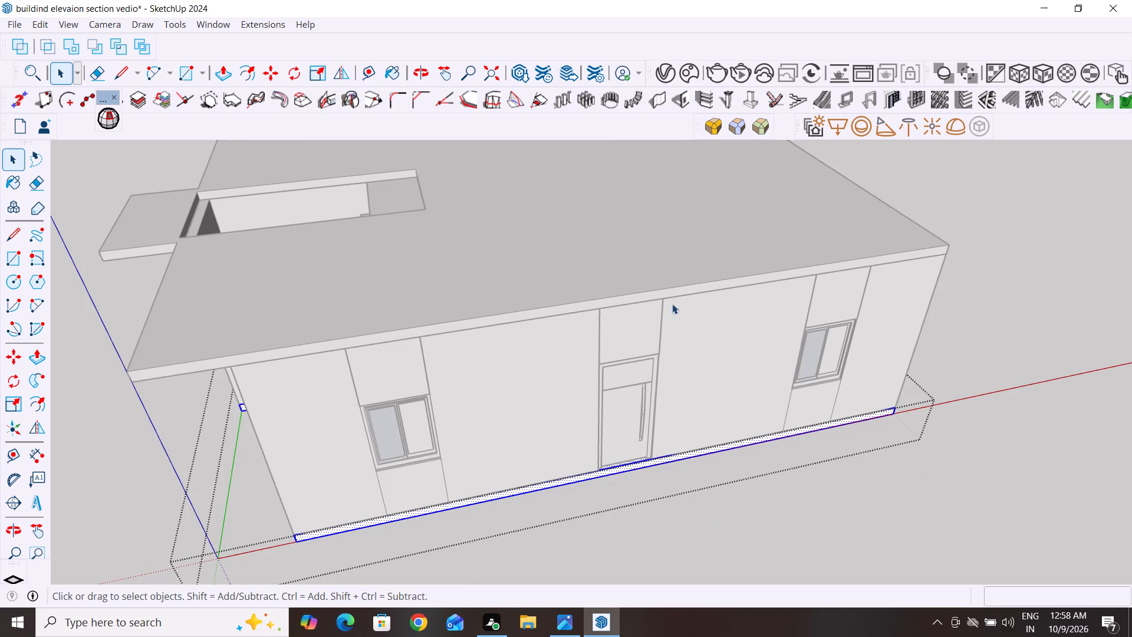
pyautogui.scroll(-5, 788, 344)
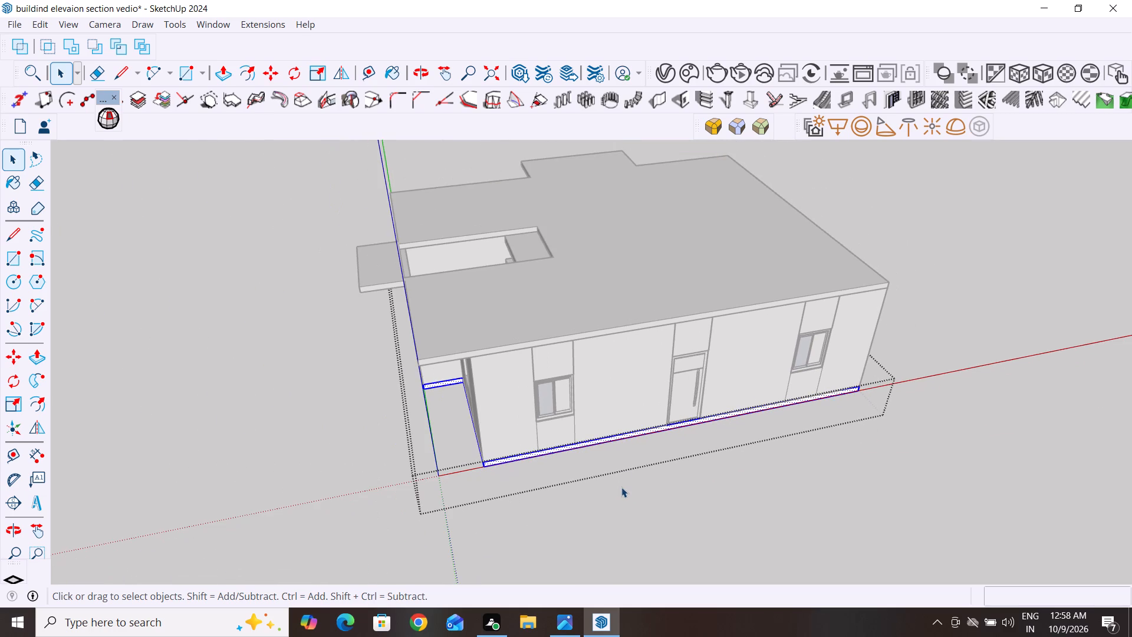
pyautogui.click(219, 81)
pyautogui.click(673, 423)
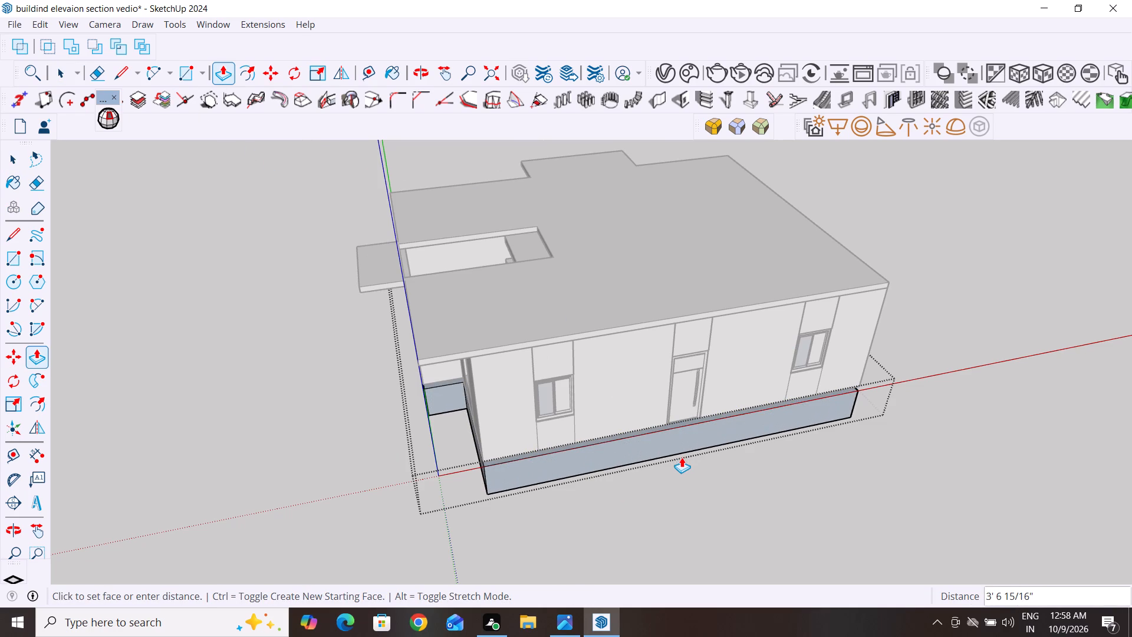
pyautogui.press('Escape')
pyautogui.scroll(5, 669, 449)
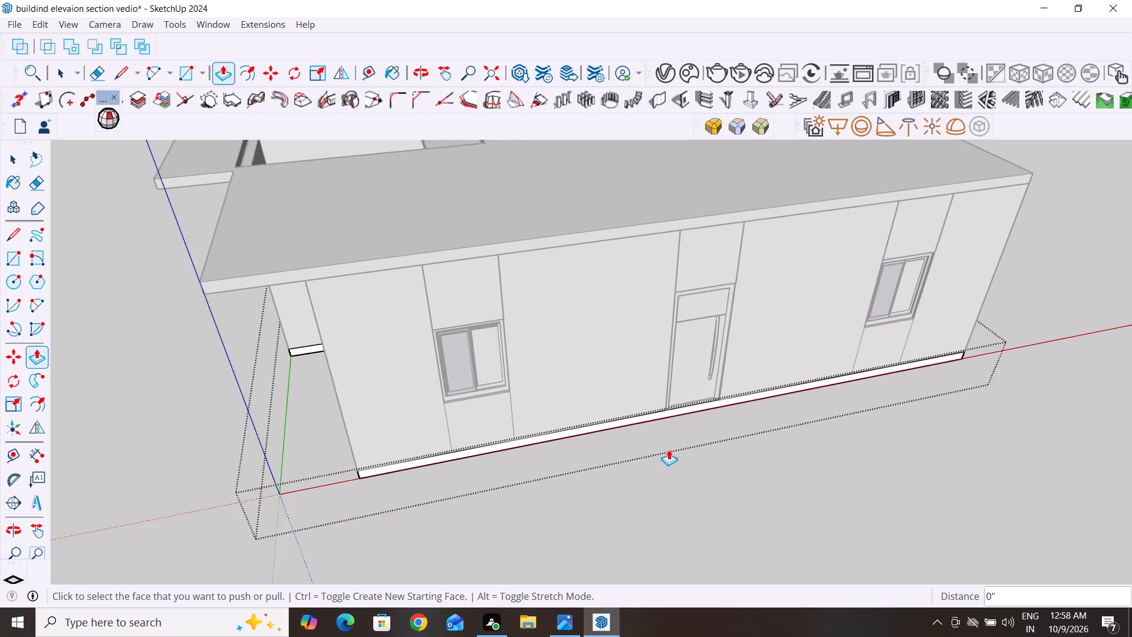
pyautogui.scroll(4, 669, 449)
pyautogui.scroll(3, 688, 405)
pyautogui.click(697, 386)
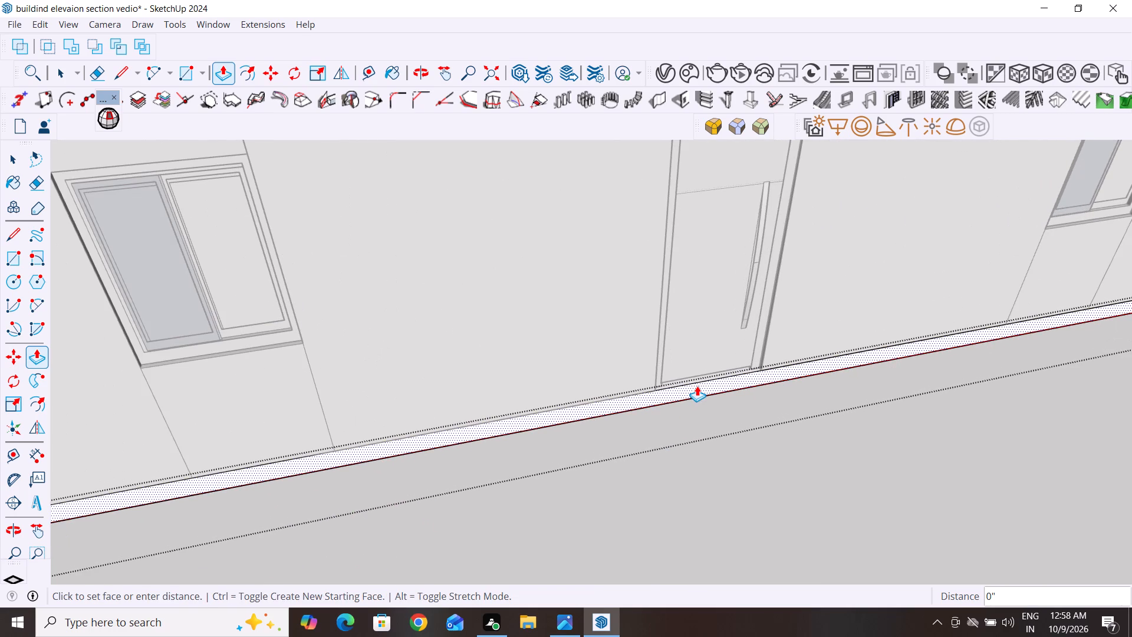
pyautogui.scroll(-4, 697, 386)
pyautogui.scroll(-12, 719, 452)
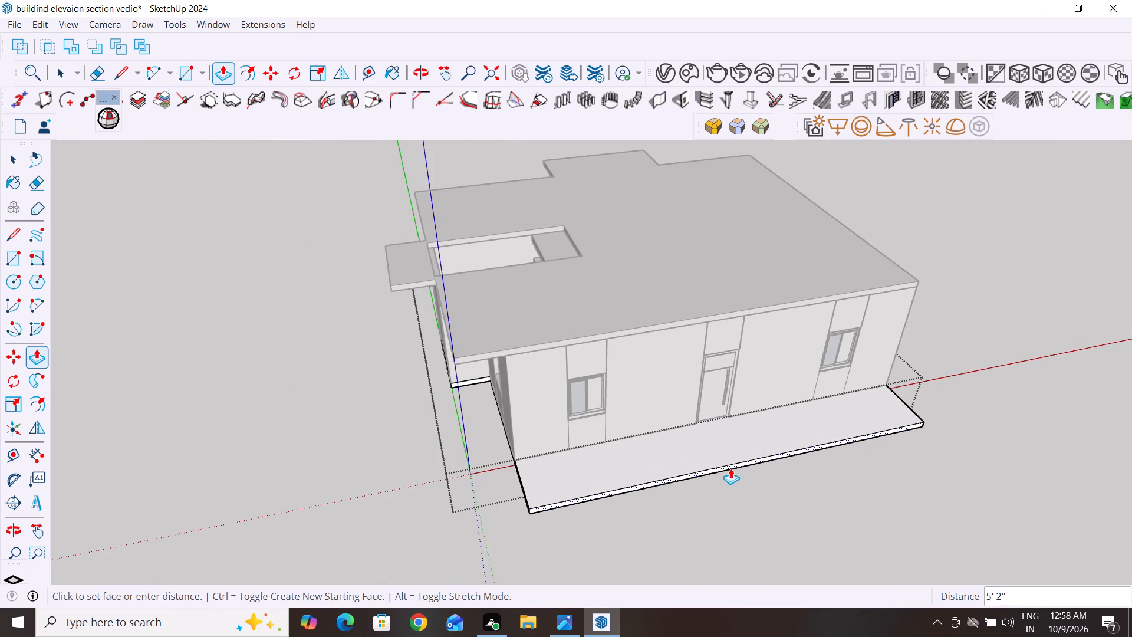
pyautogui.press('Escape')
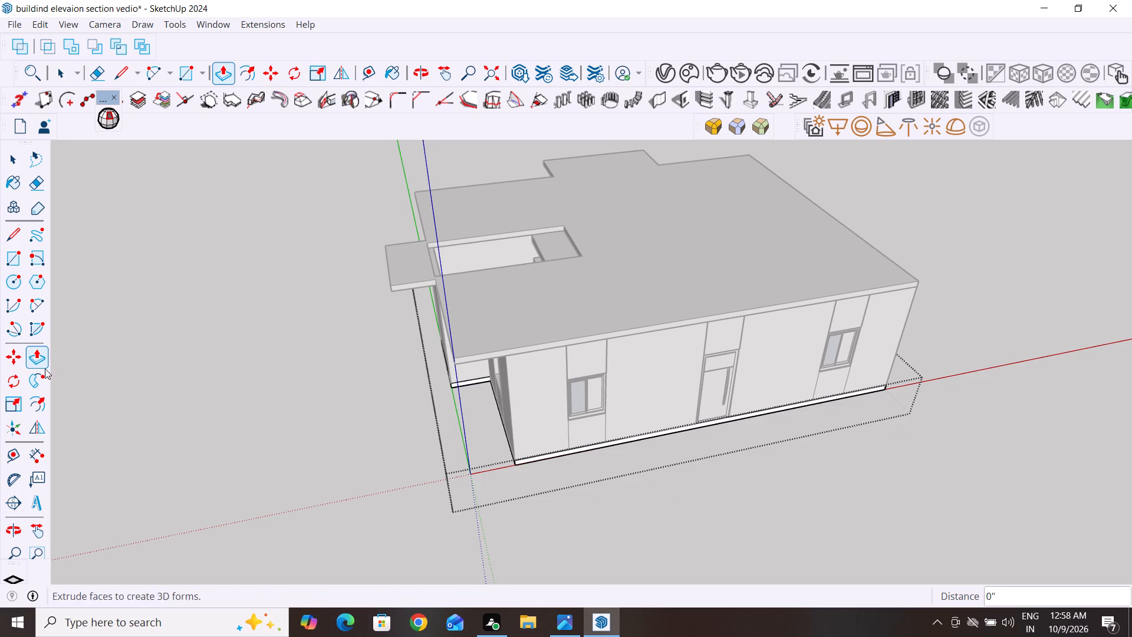
# Place a guide line 10' outward from the base slab's edge along the door wall, and close the slab for editing.
pyautogui.click(8, 455)
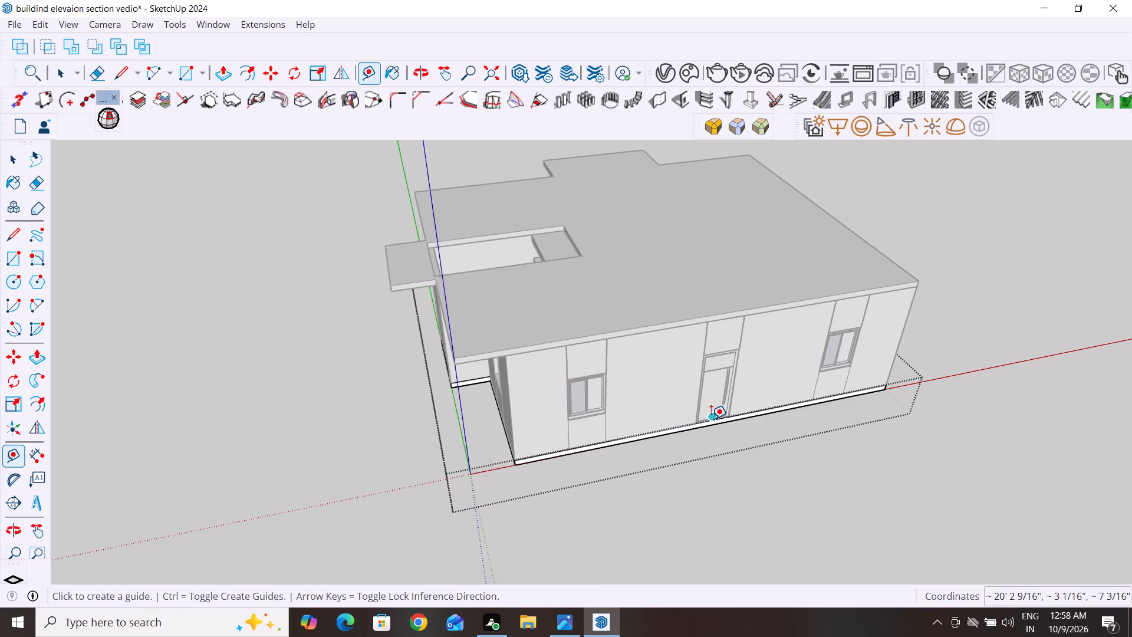
pyautogui.click(711, 419)
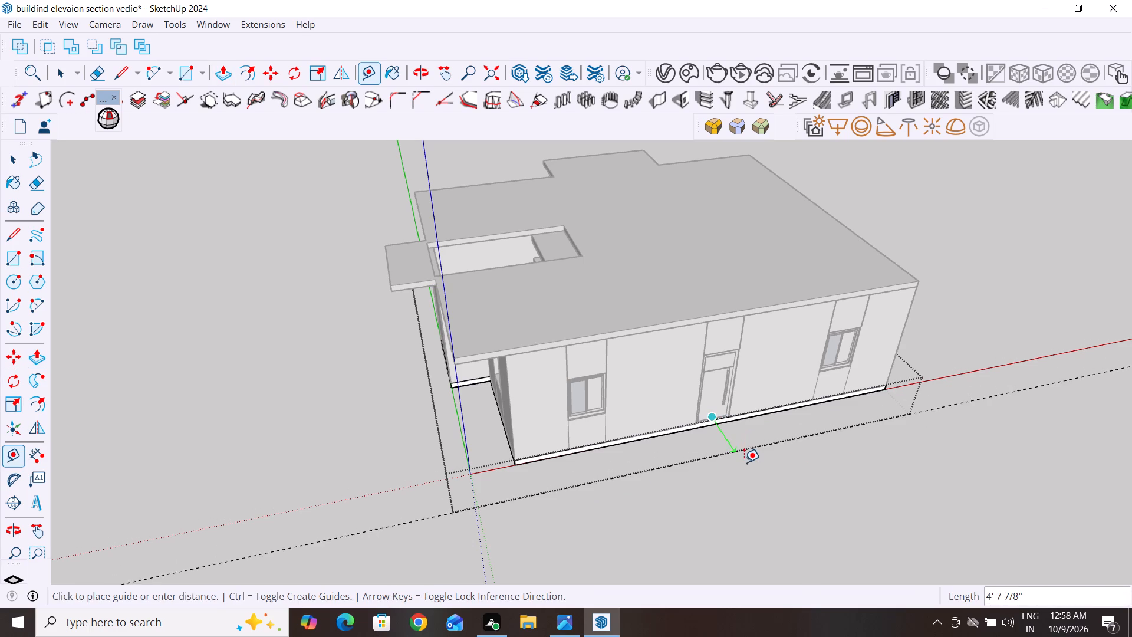
pyautogui.write("10'")
pyautogui.press('Return')
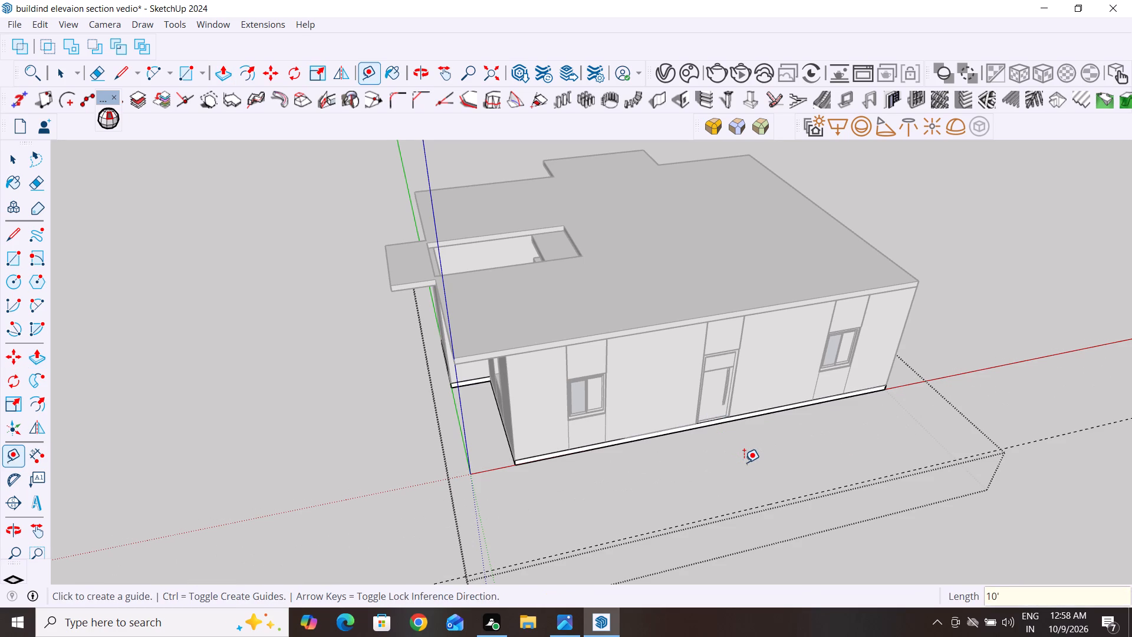
pyautogui.click(17, 156)
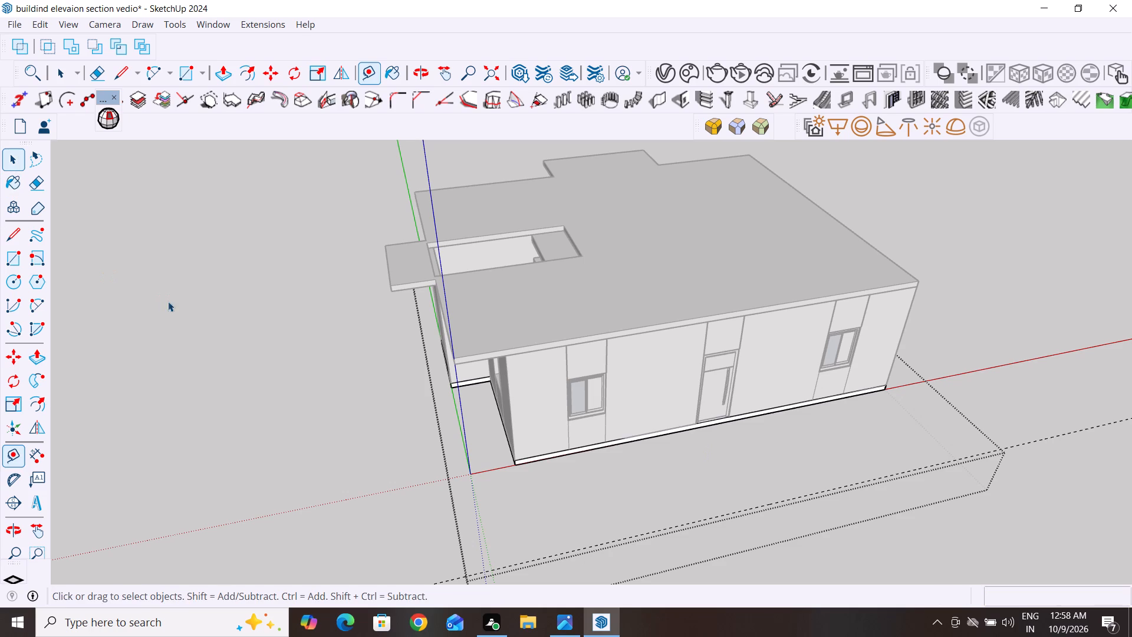
pyautogui.click(199, 336)
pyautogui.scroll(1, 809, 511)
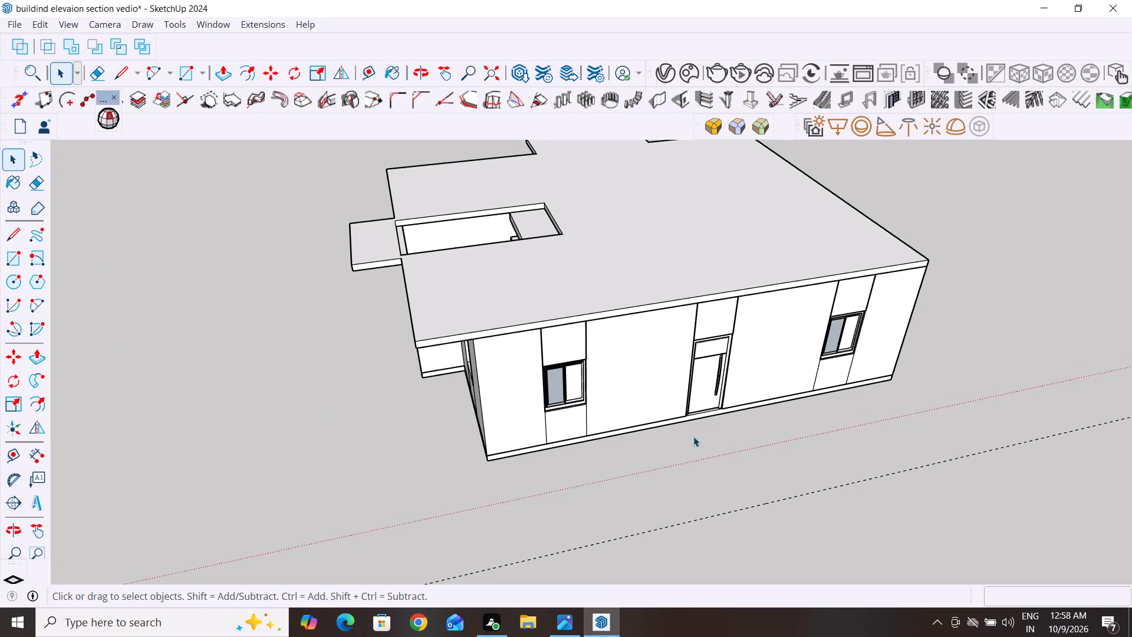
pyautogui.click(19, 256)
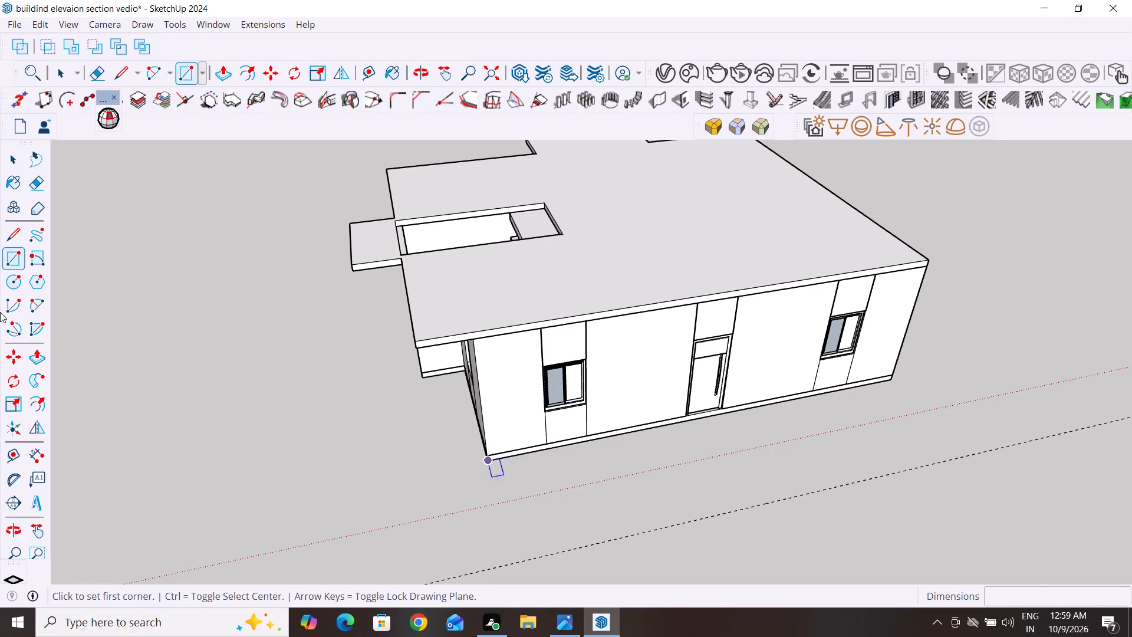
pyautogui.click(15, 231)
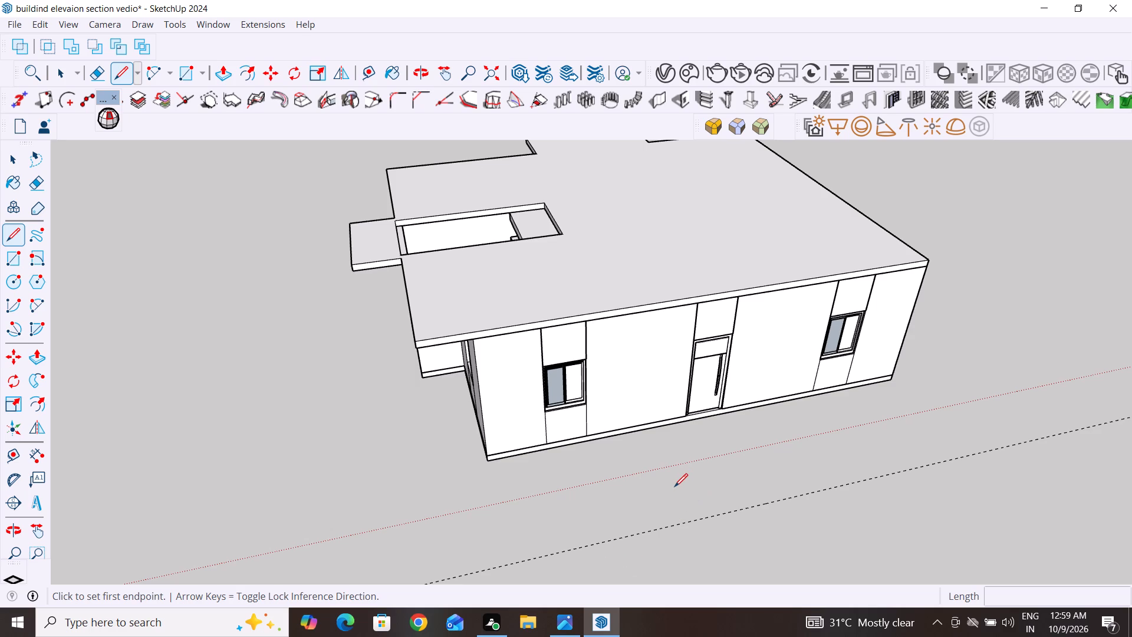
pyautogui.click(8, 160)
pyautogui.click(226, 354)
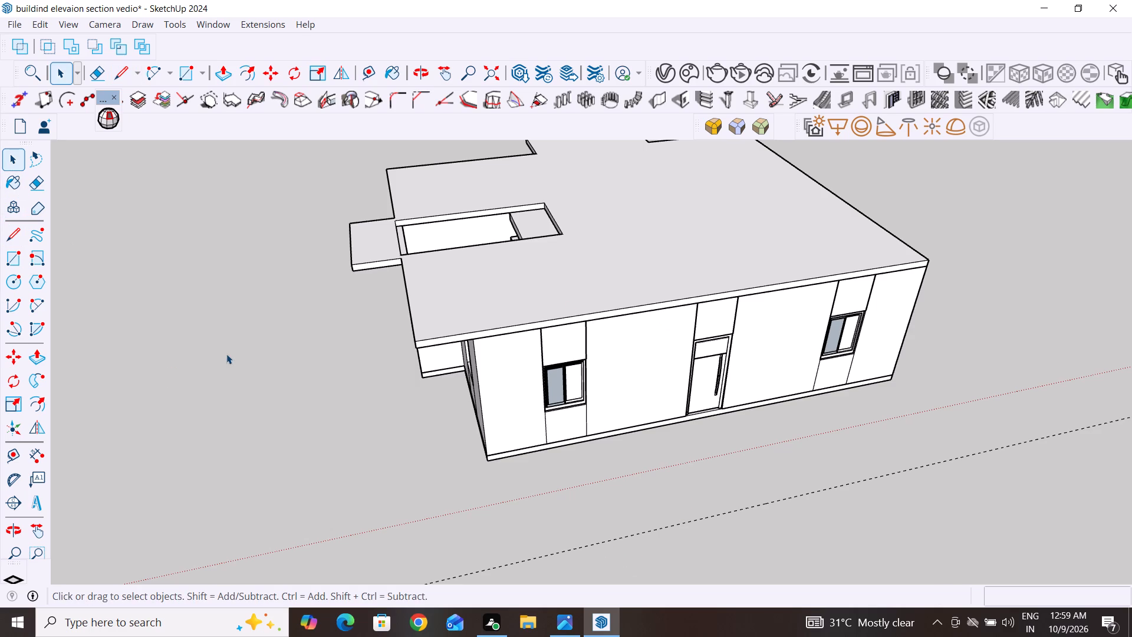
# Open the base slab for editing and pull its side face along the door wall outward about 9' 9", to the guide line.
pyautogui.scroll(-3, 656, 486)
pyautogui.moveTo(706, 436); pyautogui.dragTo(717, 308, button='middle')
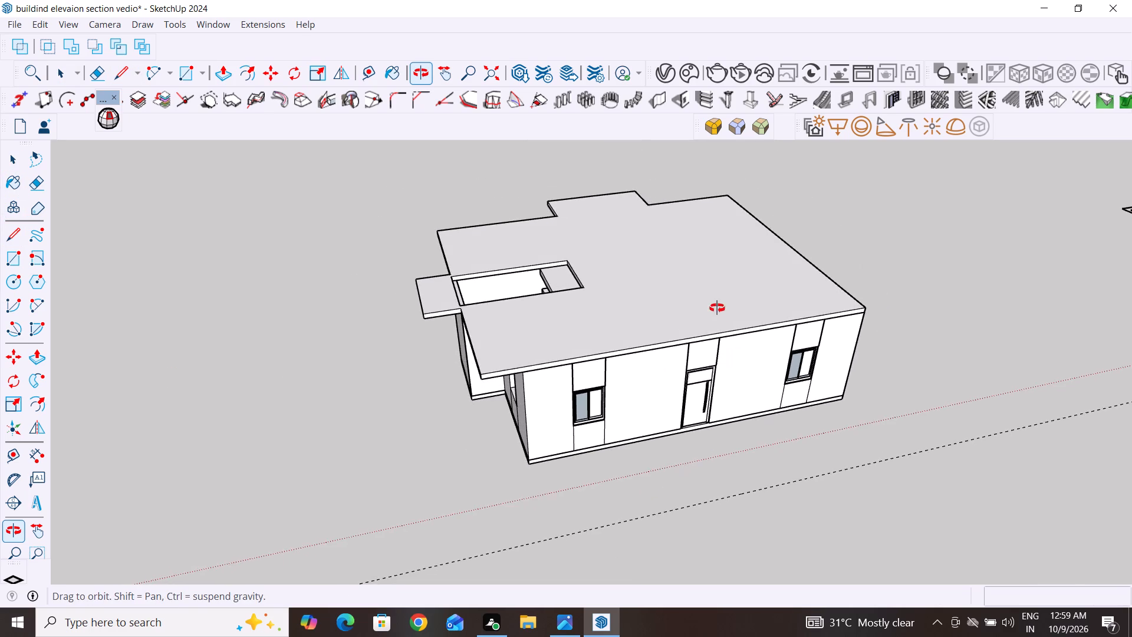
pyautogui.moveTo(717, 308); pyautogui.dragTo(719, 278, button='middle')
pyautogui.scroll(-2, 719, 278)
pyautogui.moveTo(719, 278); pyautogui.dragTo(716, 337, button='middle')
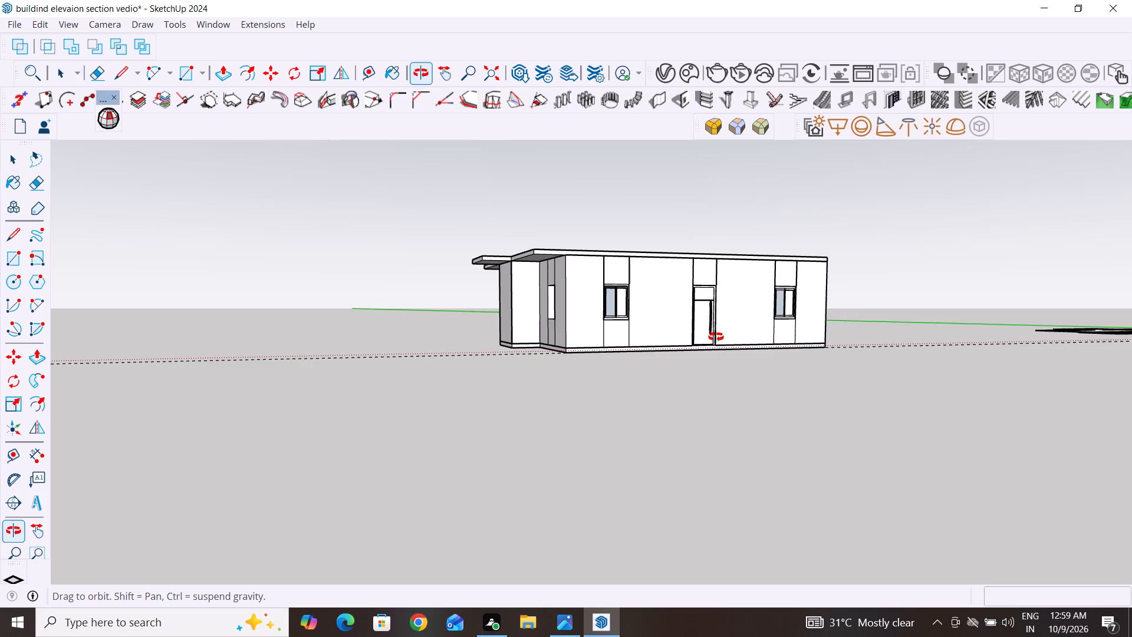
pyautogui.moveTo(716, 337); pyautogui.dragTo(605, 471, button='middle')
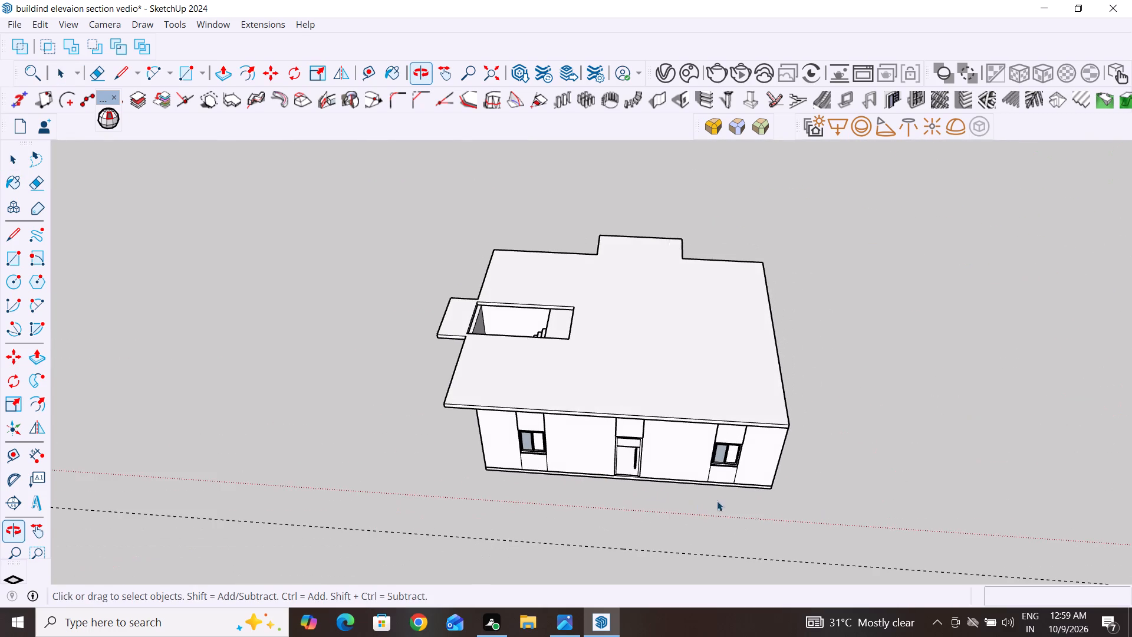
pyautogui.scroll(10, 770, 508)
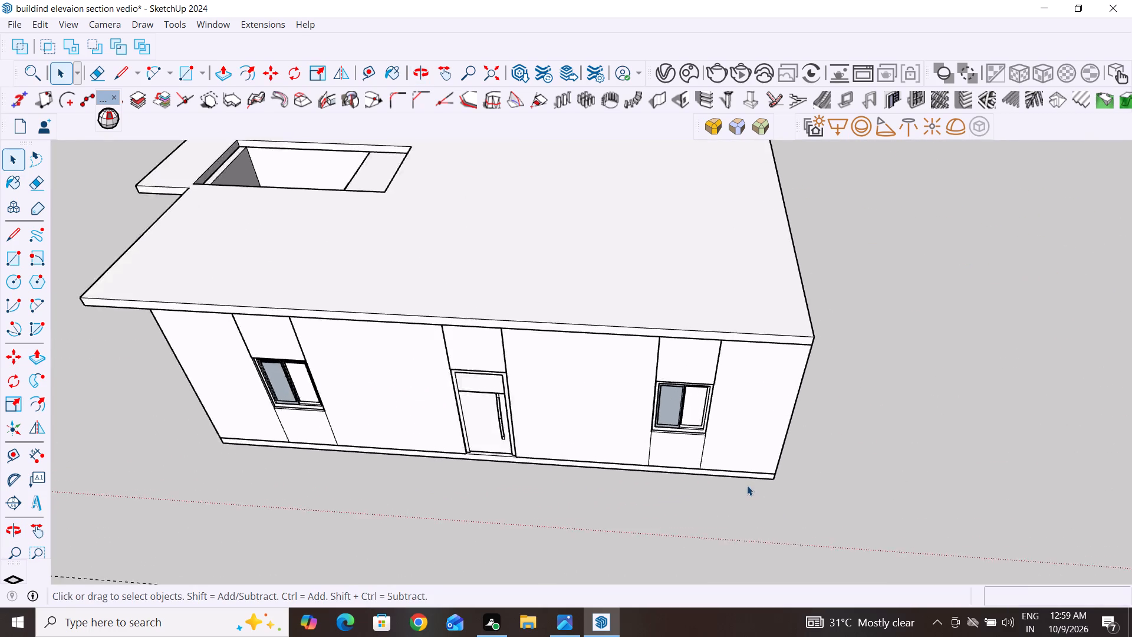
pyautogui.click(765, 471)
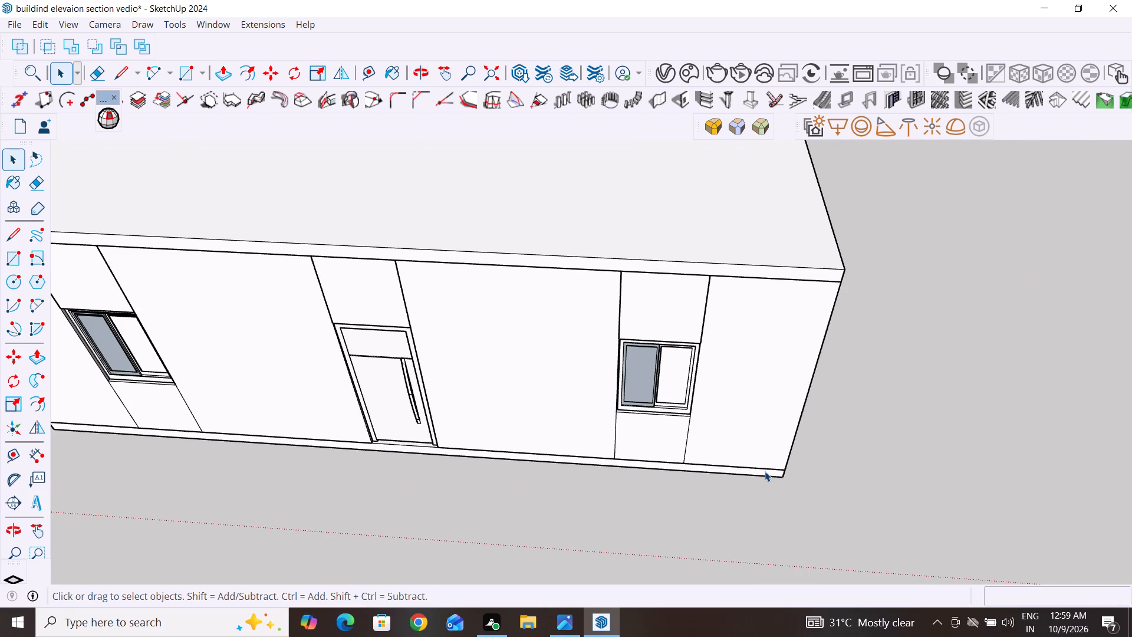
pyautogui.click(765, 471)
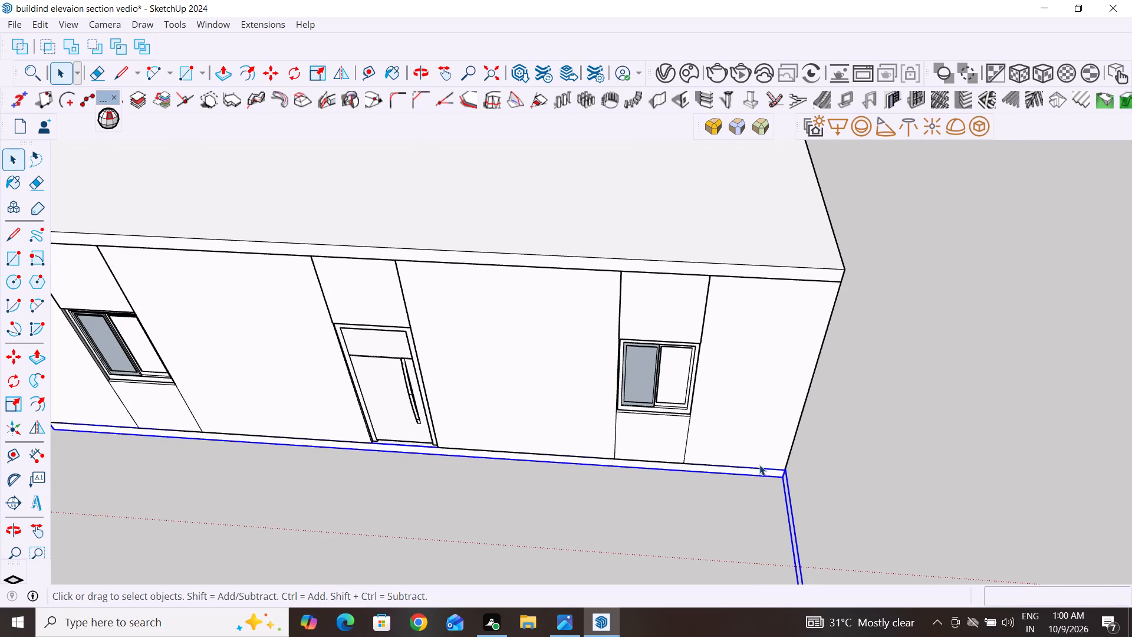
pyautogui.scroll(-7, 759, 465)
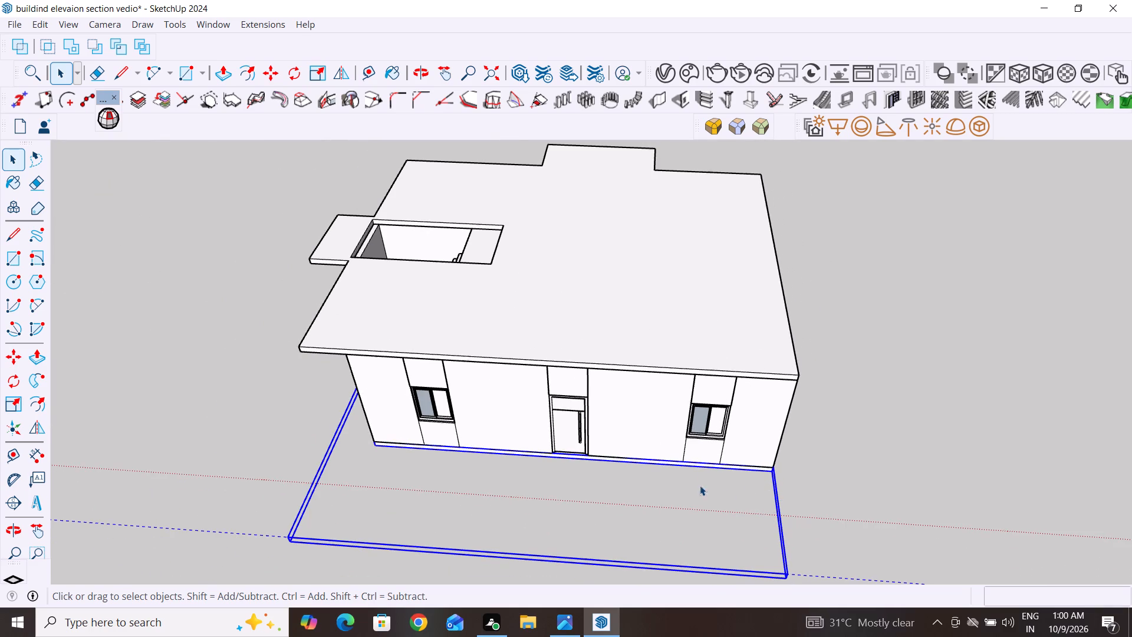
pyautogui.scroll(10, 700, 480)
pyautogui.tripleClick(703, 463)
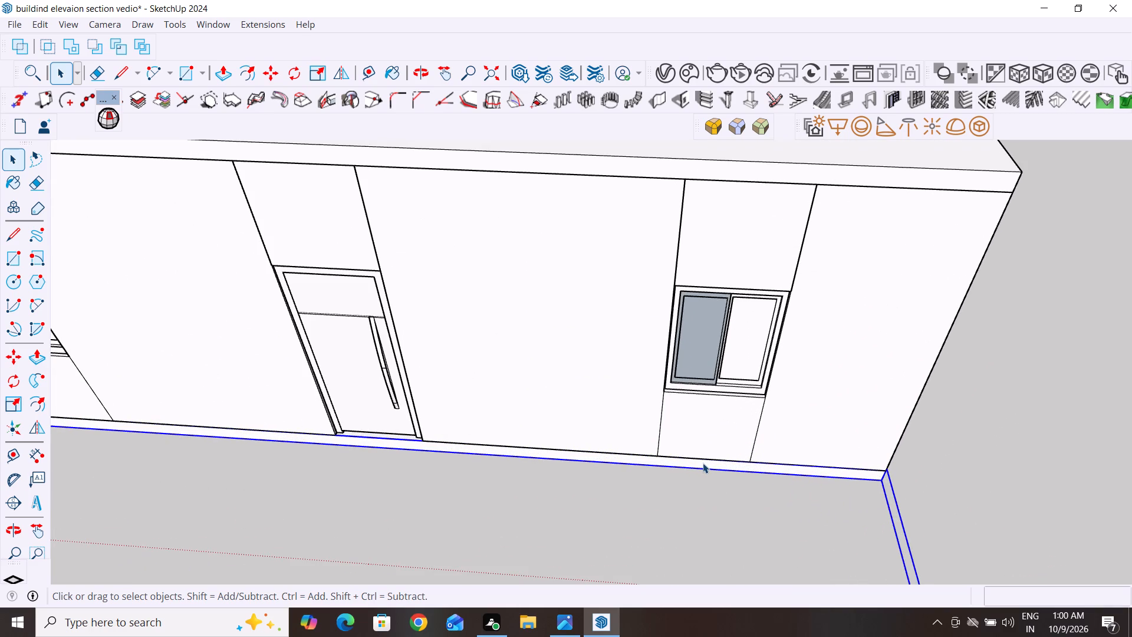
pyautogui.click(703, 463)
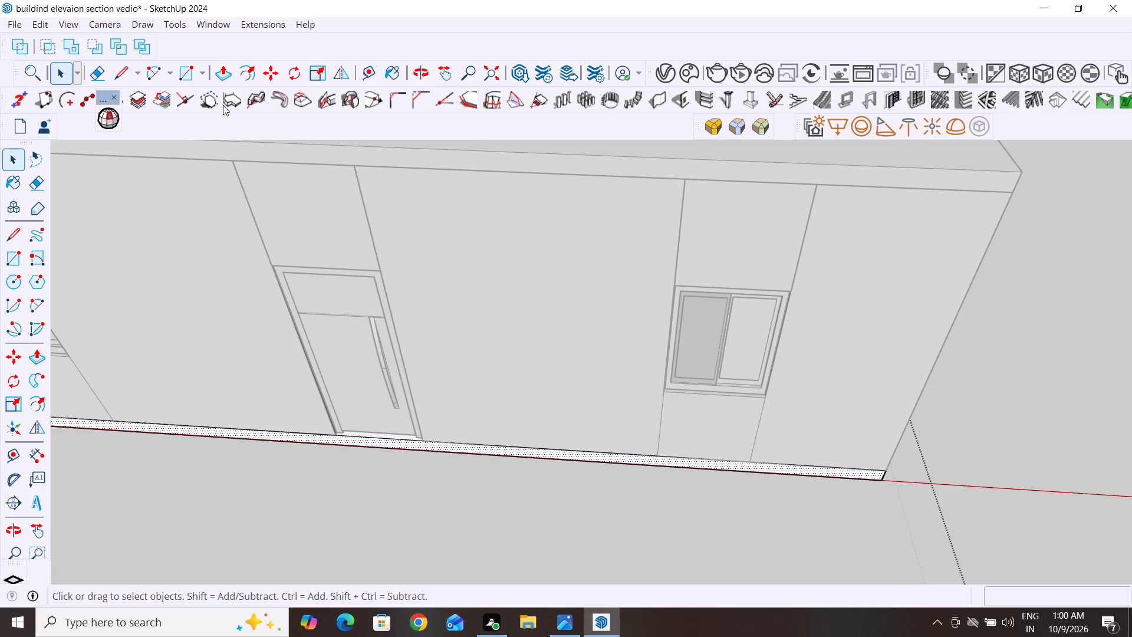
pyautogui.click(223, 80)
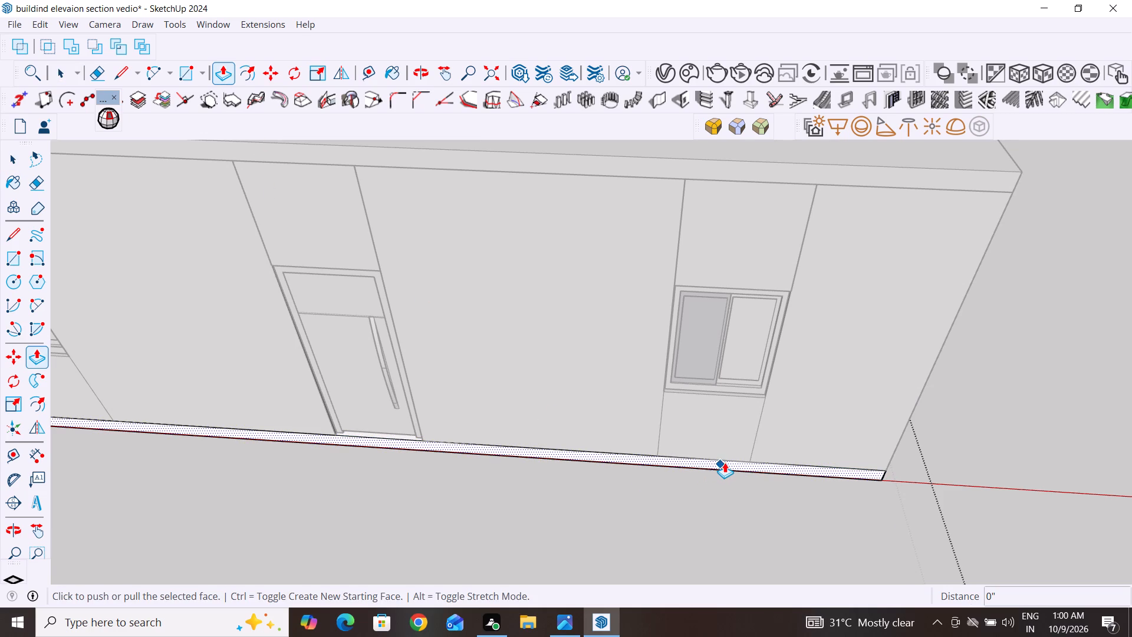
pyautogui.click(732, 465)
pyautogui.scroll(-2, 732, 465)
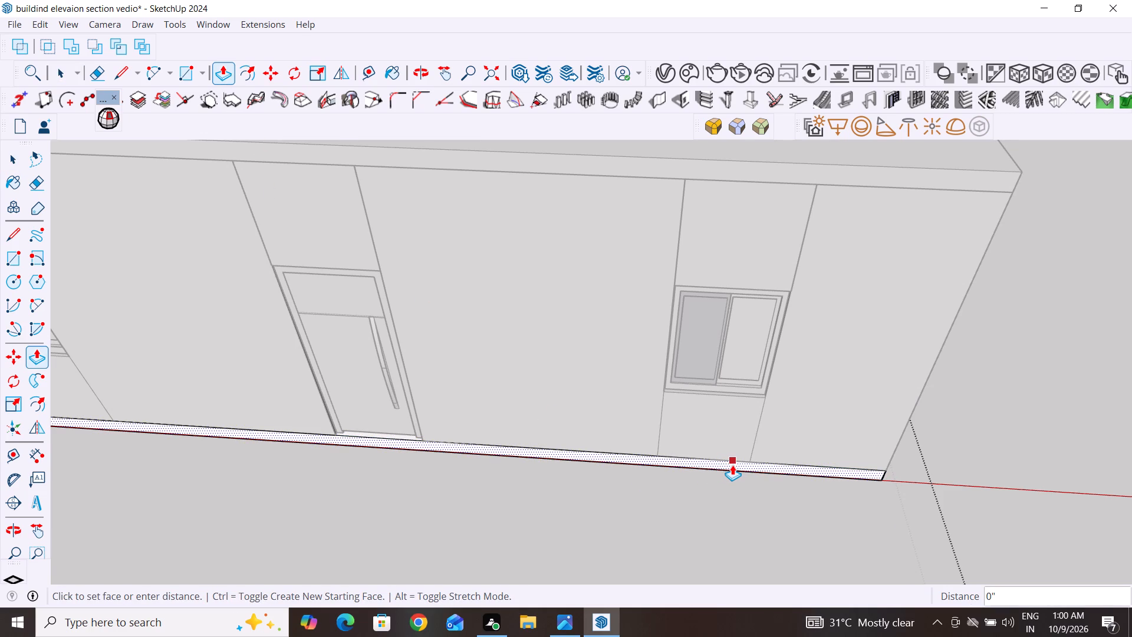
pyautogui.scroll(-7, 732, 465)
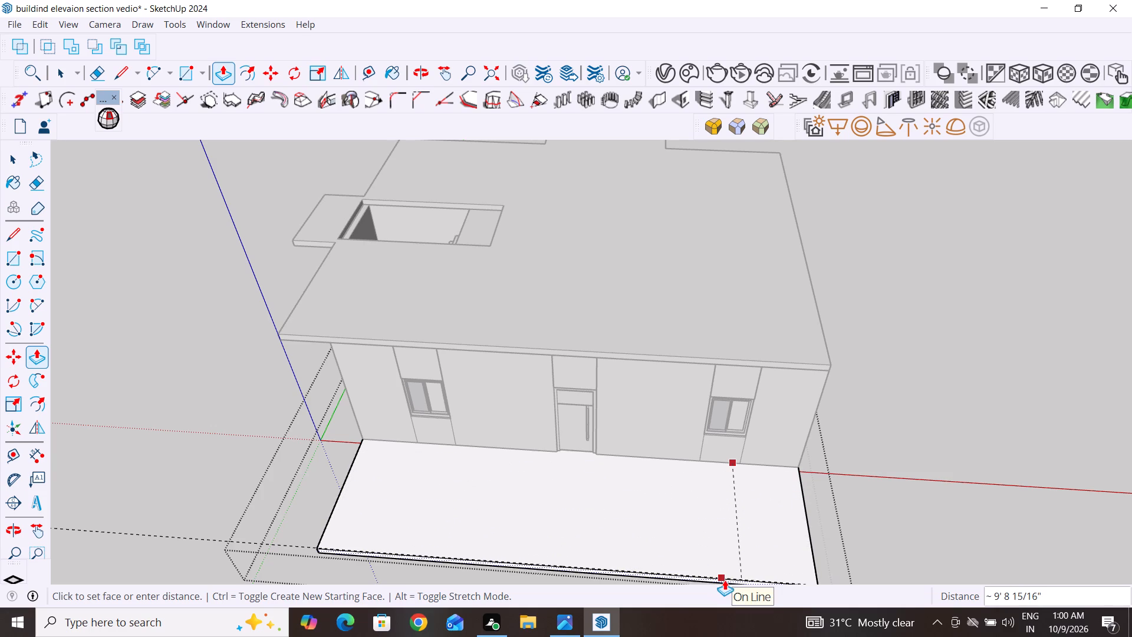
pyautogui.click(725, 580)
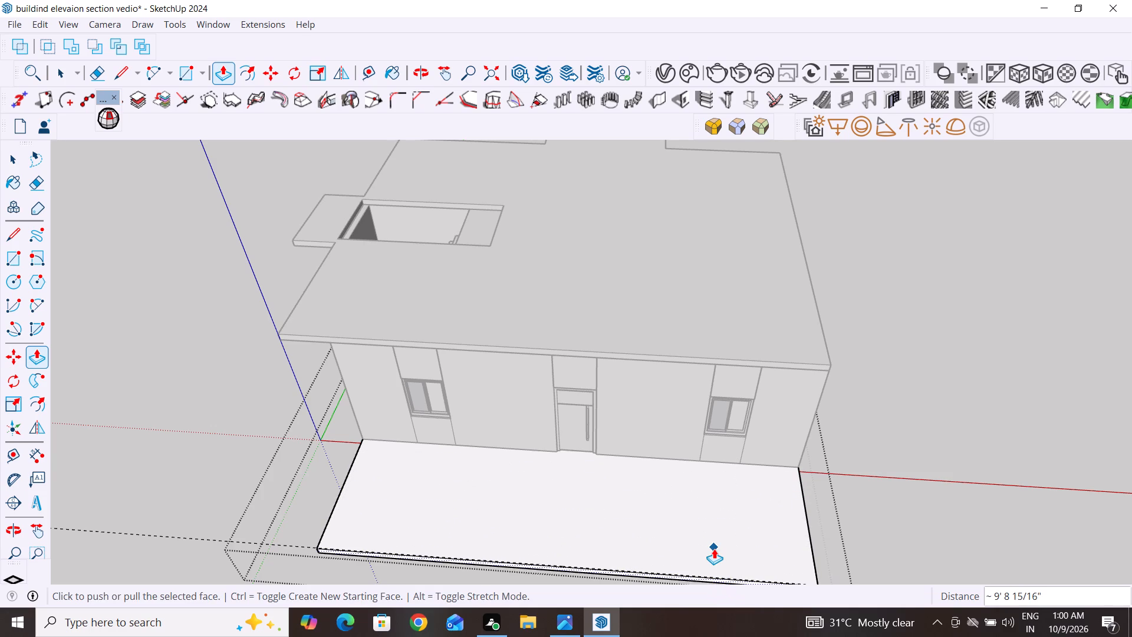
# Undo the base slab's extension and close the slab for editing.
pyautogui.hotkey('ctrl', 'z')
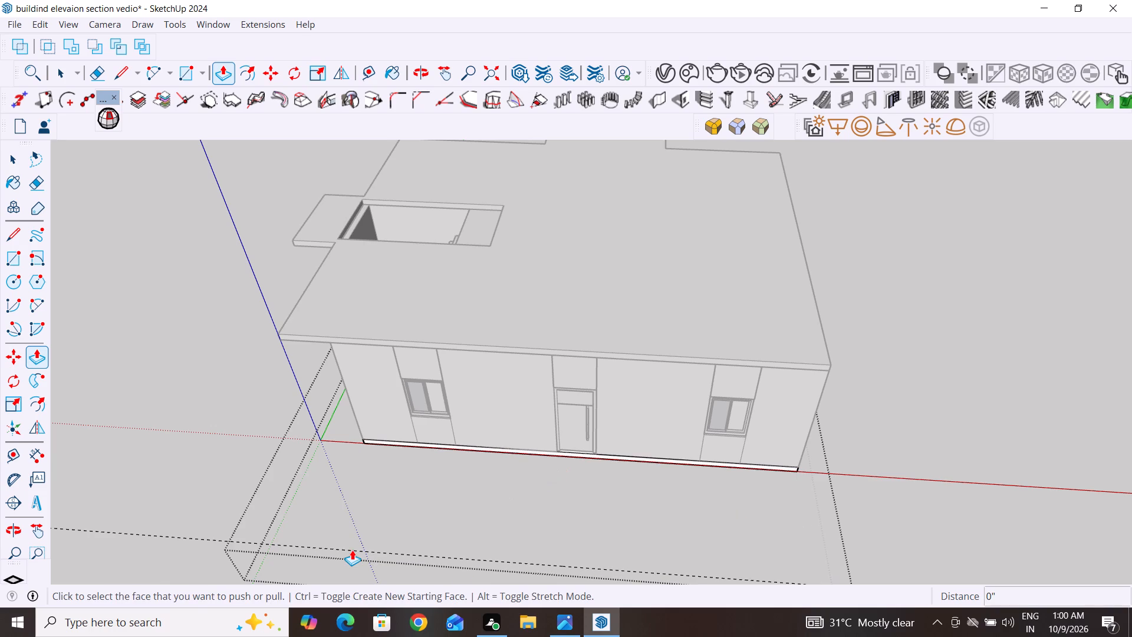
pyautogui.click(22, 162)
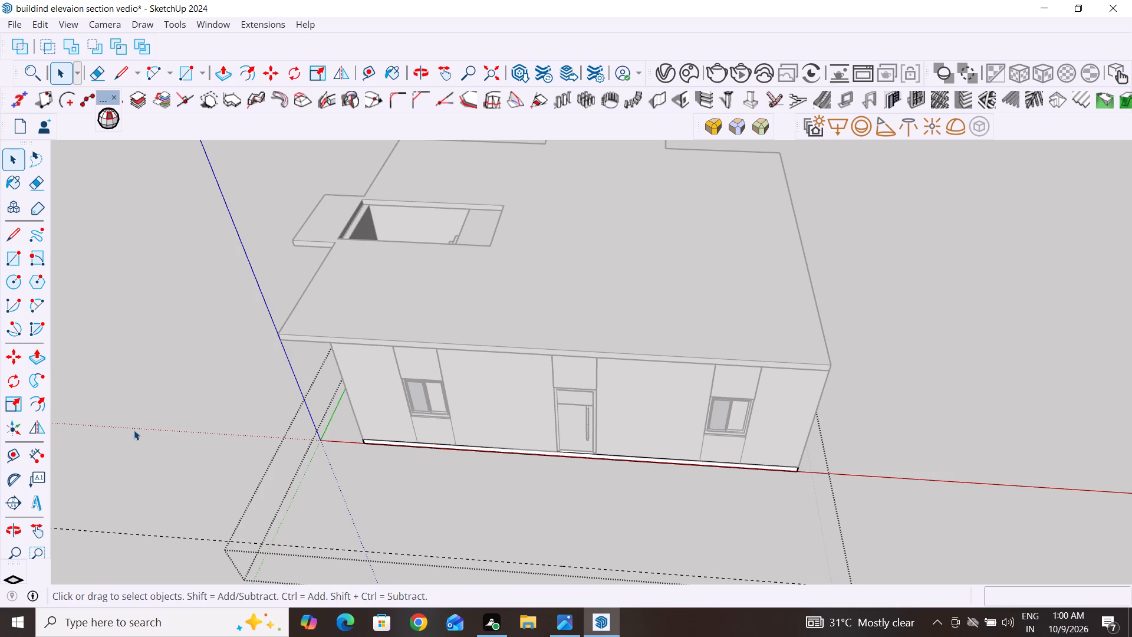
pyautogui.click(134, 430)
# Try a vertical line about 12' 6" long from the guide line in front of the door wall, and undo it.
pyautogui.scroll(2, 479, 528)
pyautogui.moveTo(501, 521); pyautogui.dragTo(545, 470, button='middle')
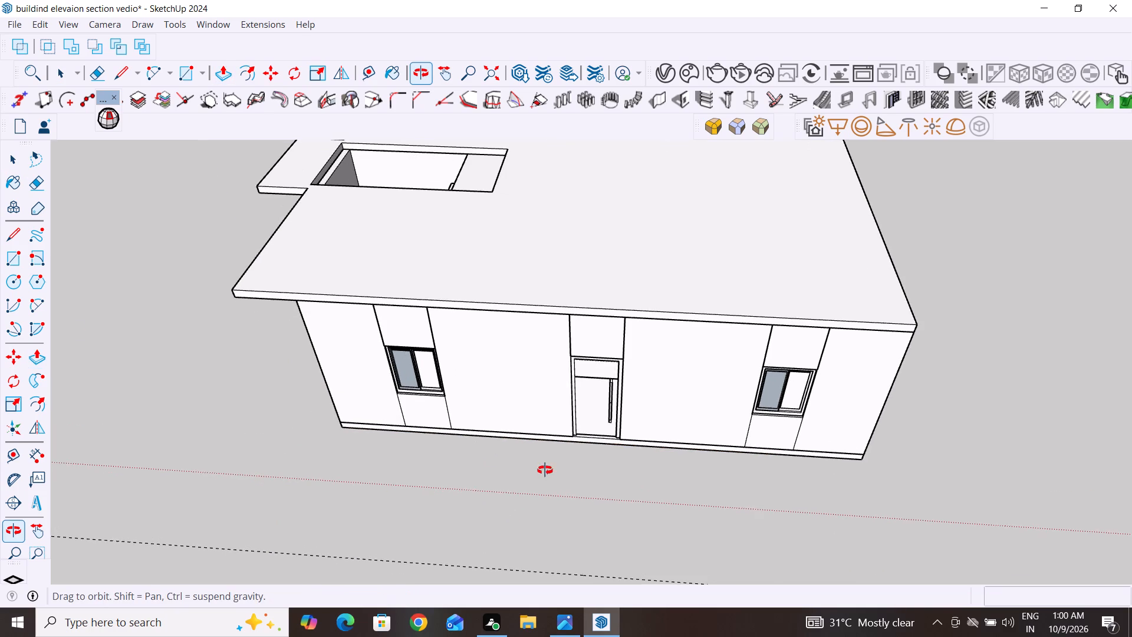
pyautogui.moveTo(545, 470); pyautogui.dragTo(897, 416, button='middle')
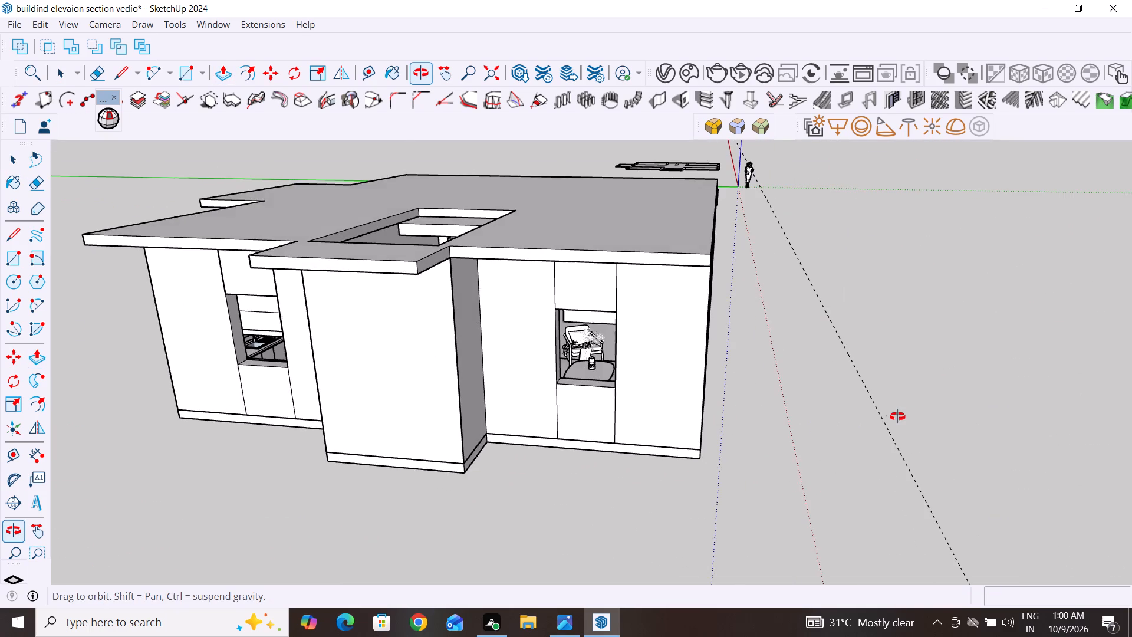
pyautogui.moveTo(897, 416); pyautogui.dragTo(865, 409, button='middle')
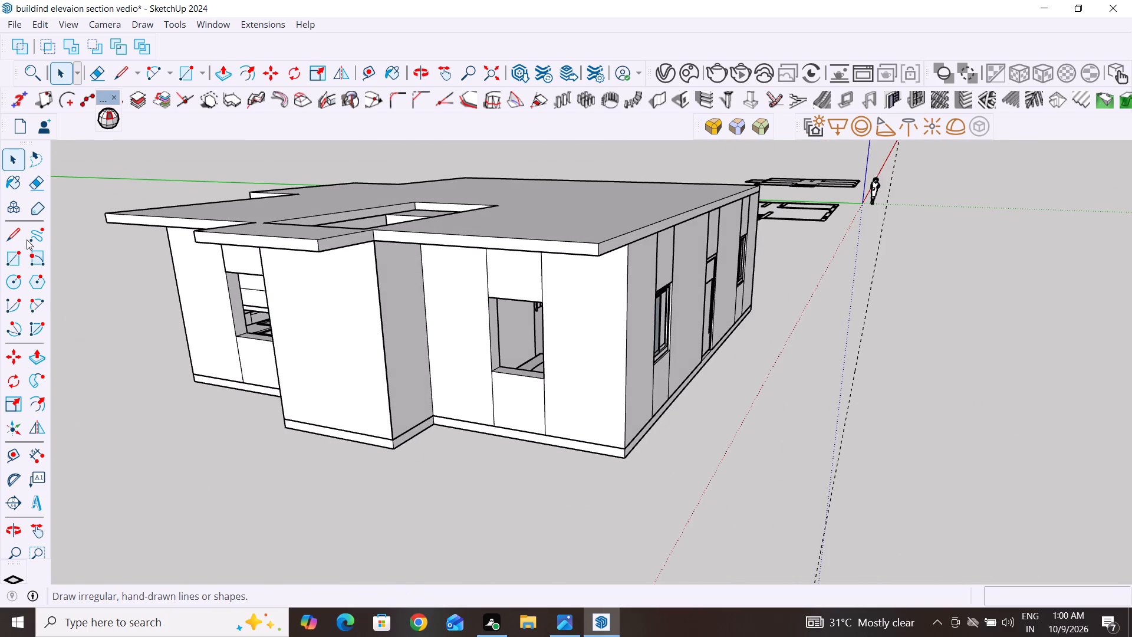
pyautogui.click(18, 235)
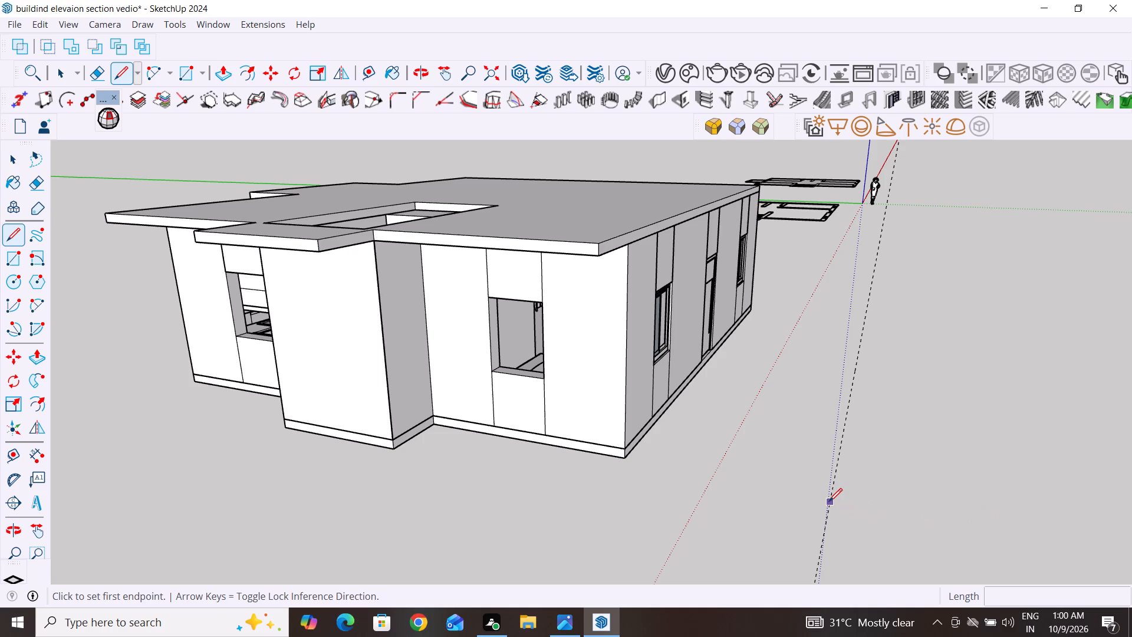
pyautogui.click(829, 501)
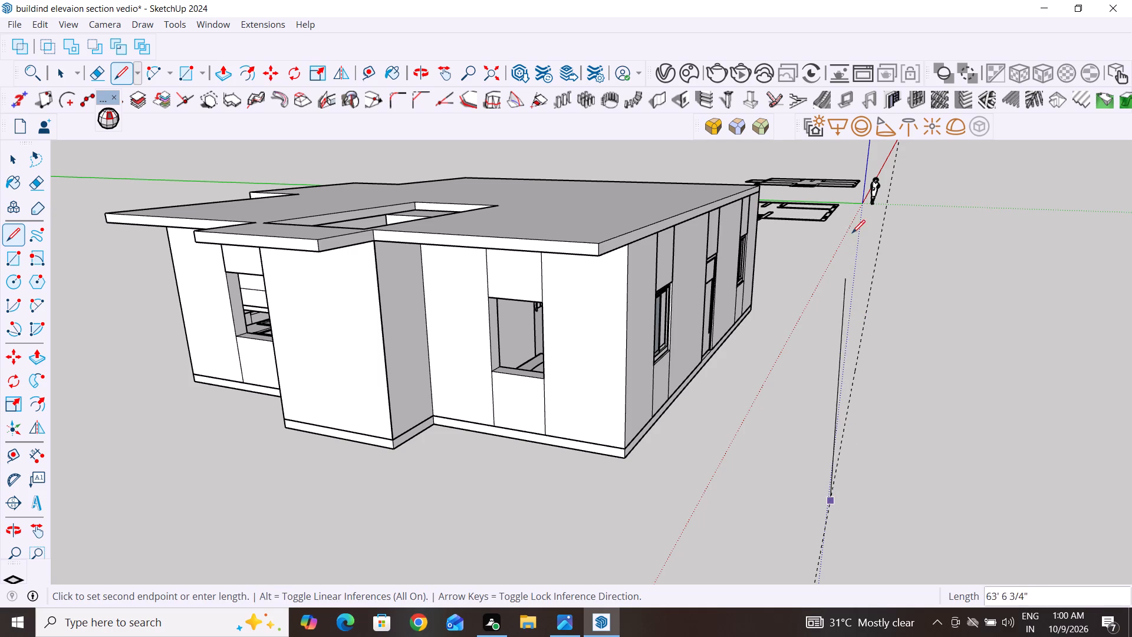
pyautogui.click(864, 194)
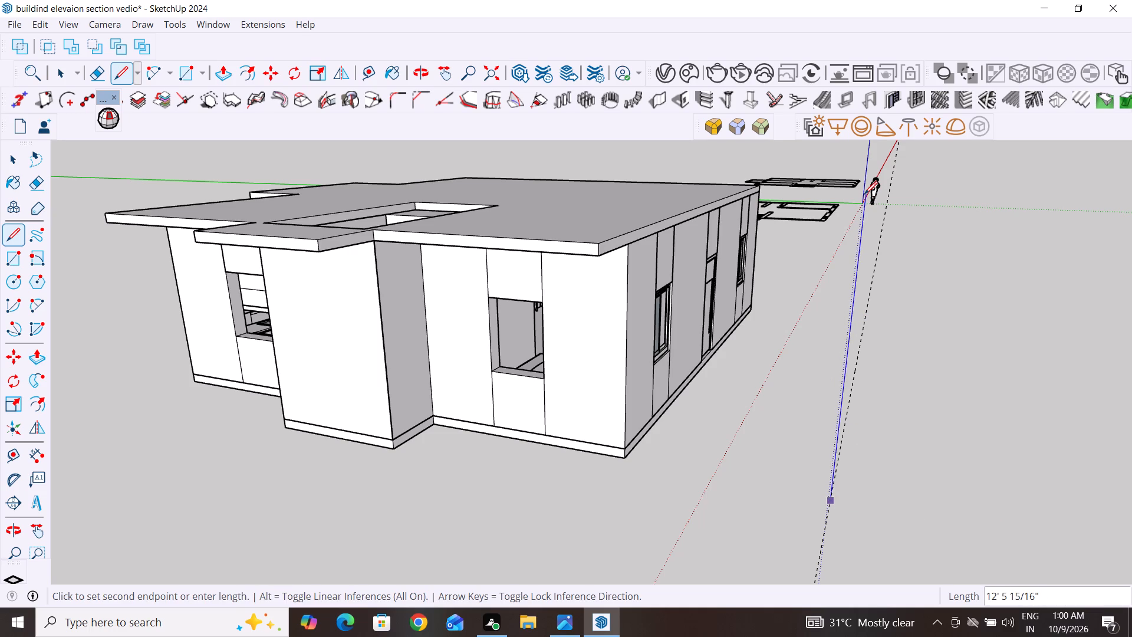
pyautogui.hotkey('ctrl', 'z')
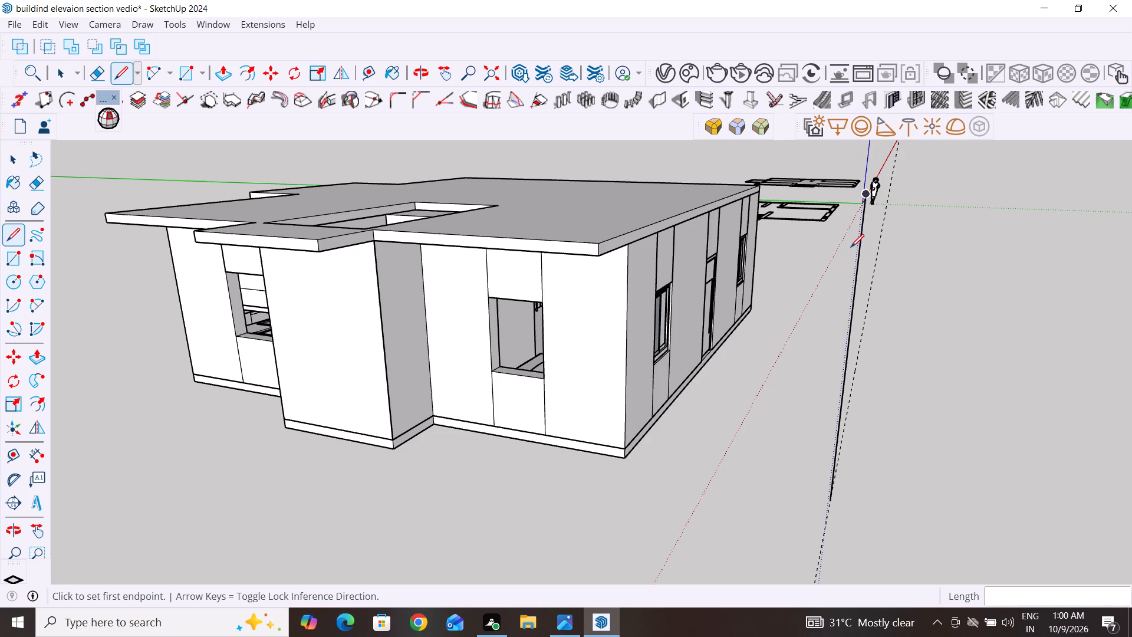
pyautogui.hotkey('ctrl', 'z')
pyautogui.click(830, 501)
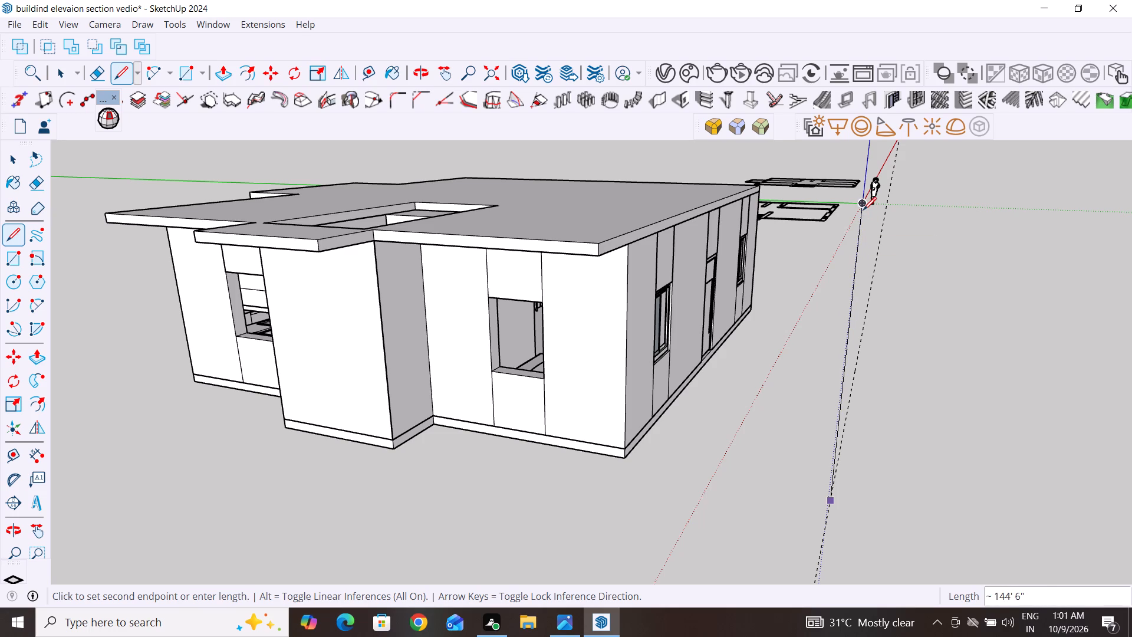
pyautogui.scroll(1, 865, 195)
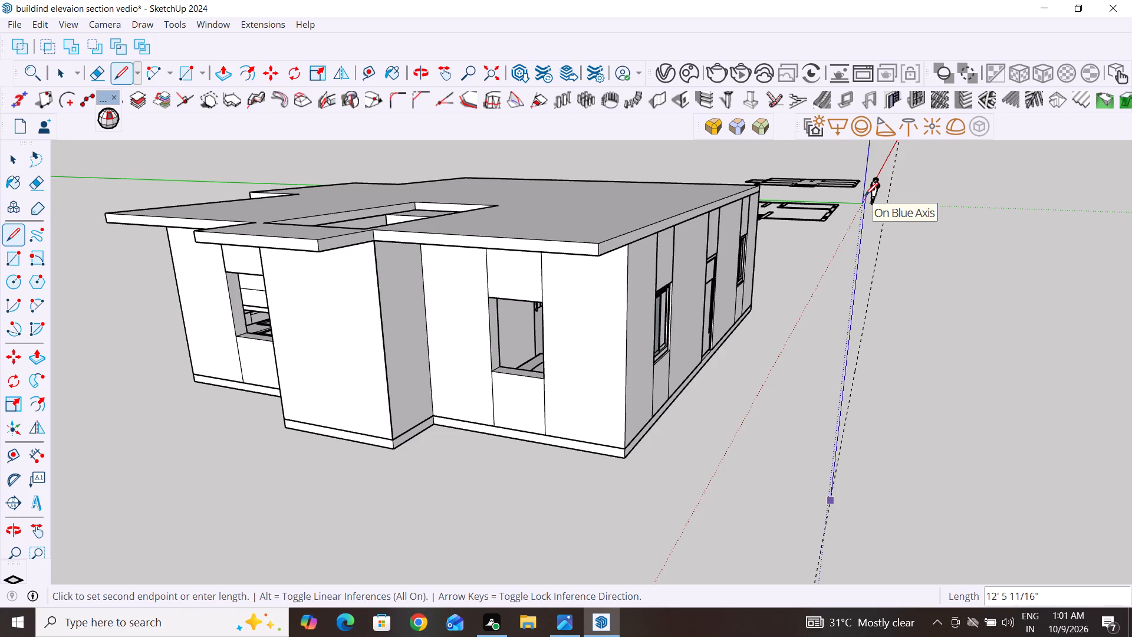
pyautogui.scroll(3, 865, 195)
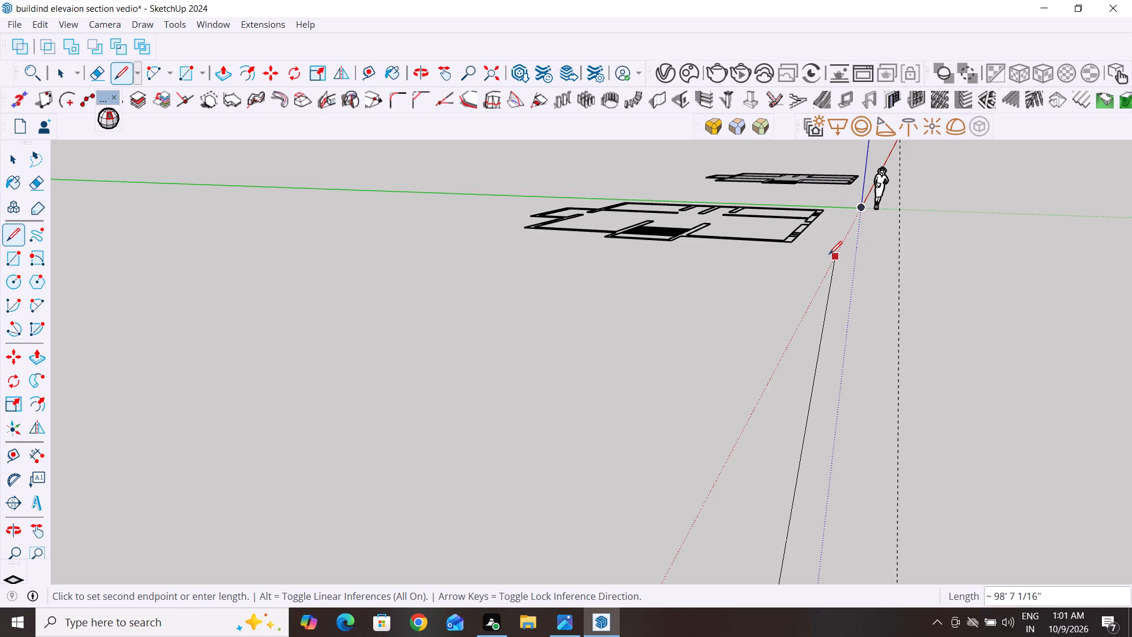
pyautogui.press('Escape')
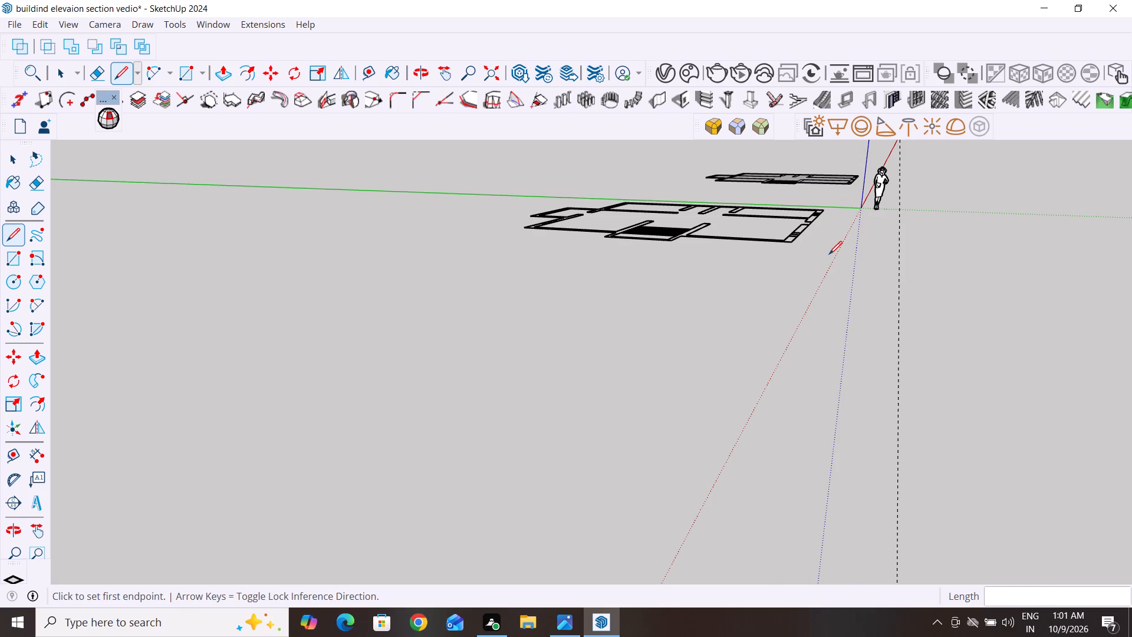
# Place a guide line 10' outward from the upper floor slab's top edge along the wall with the door and two windows.
pyautogui.scroll(-12, 829, 254)
pyautogui.moveTo(868, 388); pyautogui.dragTo(829, 406, button='middle')
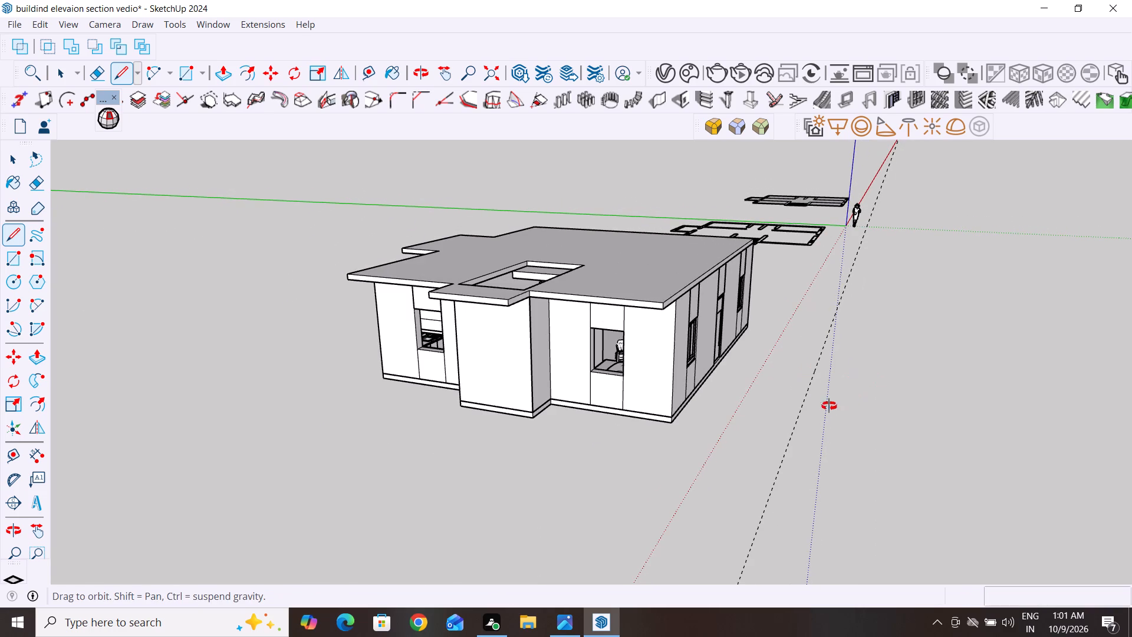
pyautogui.moveTo(829, 406); pyautogui.dragTo(709, 383, button='middle')
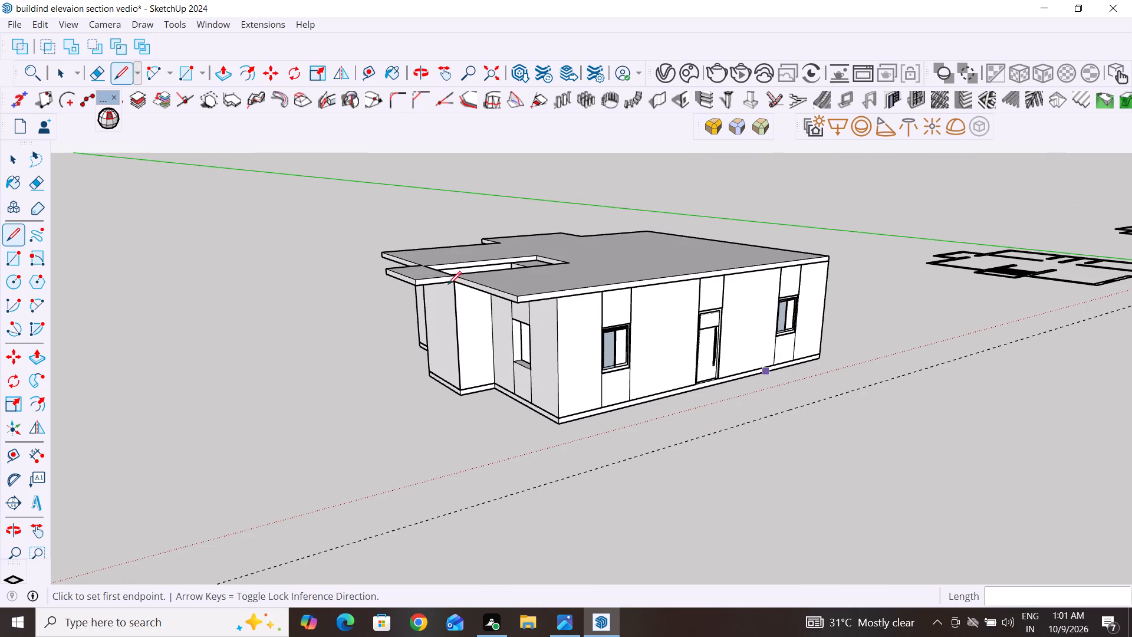
pyautogui.click(11, 452)
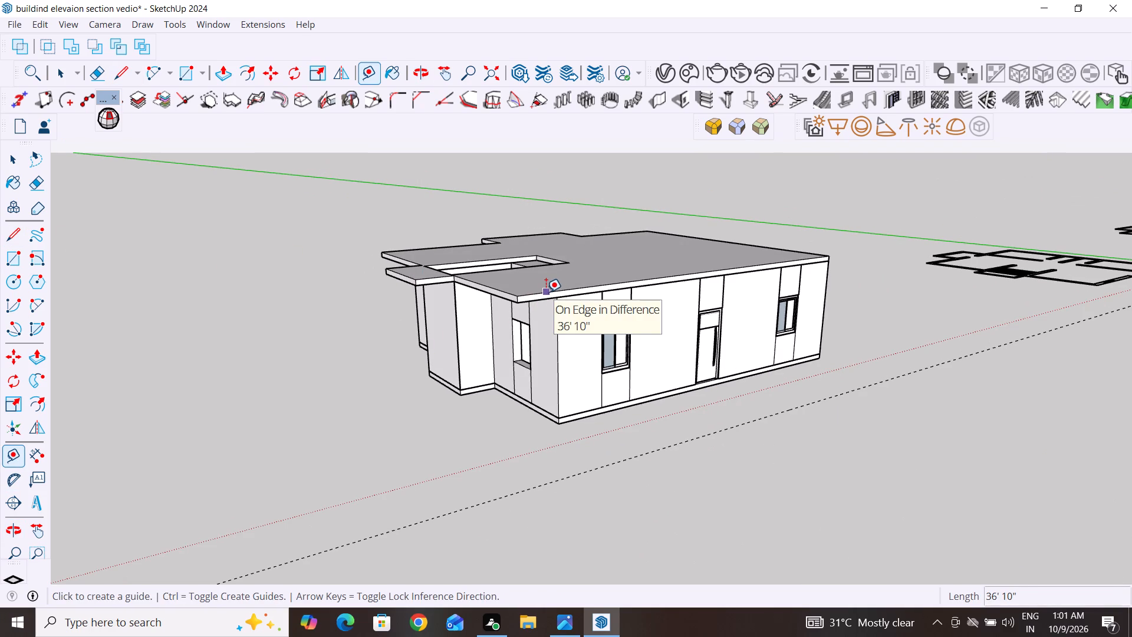
pyautogui.click(546, 292)
pyautogui.moveTo(782, 379); pyautogui.dragTo(779, 376, button='middle')
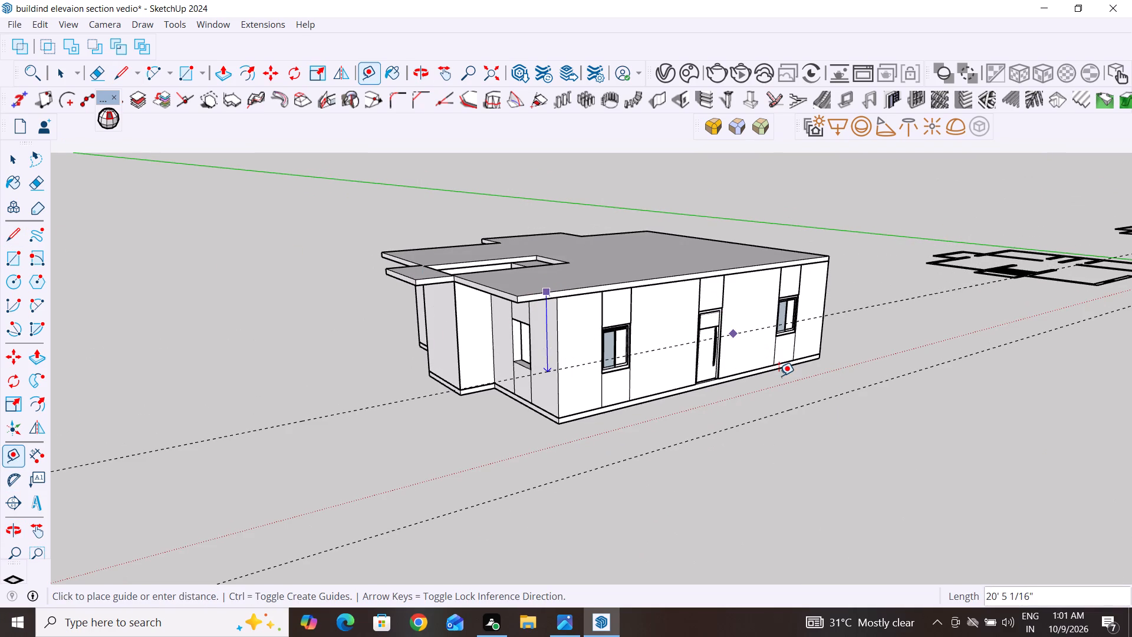
pyautogui.moveTo(779, 376); pyautogui.dragTo(964, 424, button='middle')
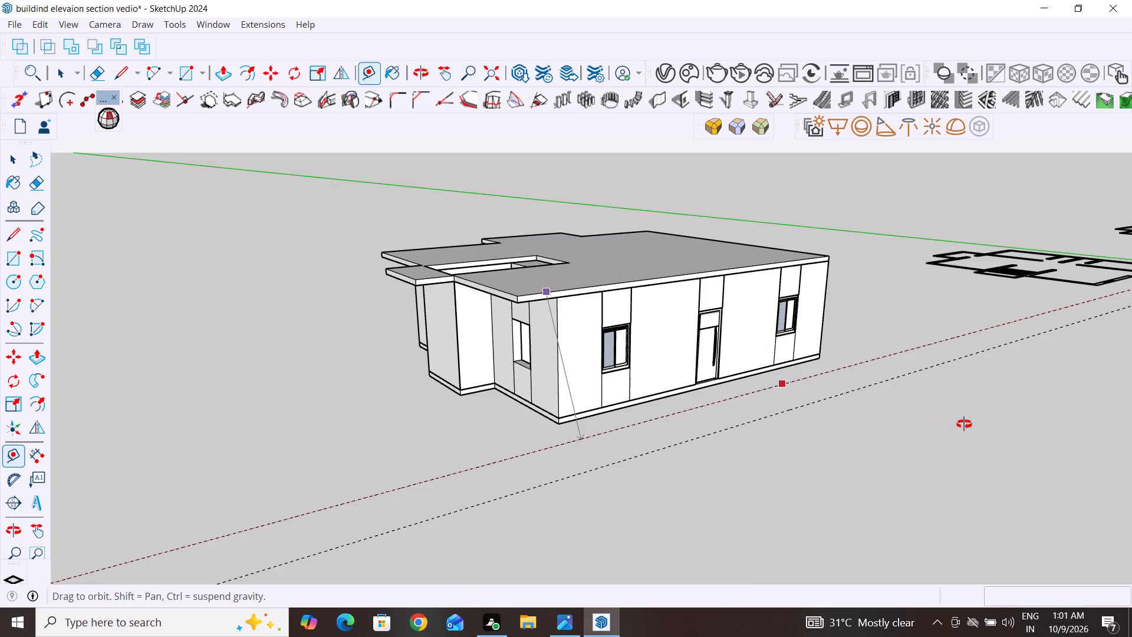
pyautogui.moveTo(964, 424); pyautogui.dragTo(971, 423, button='middle')
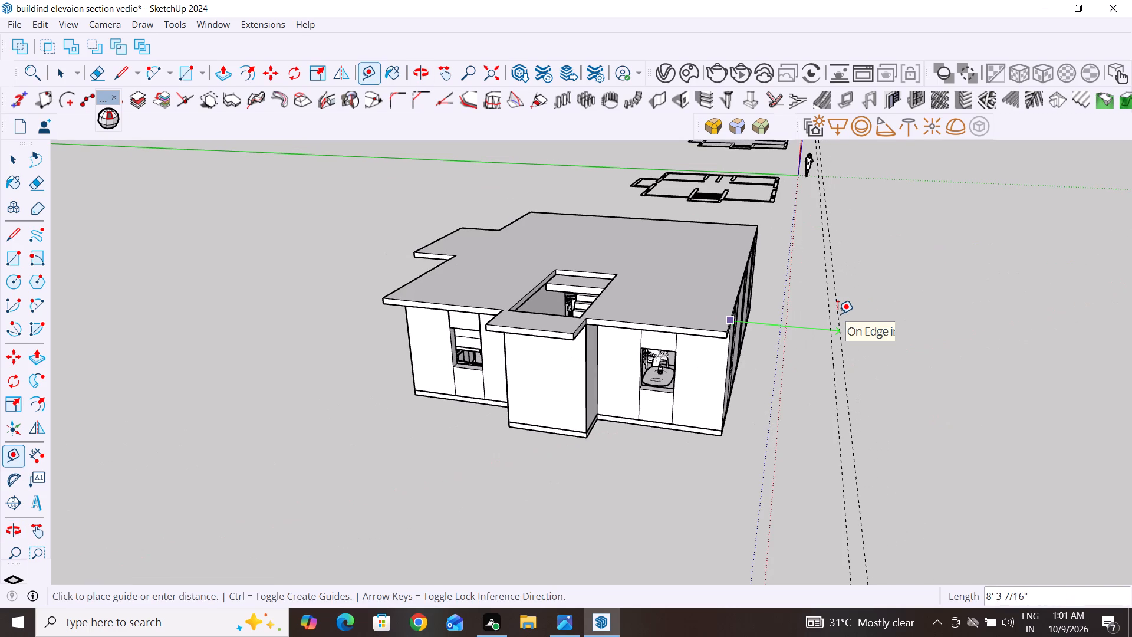
pyautogui.write('10')
pyautogui.press("'")
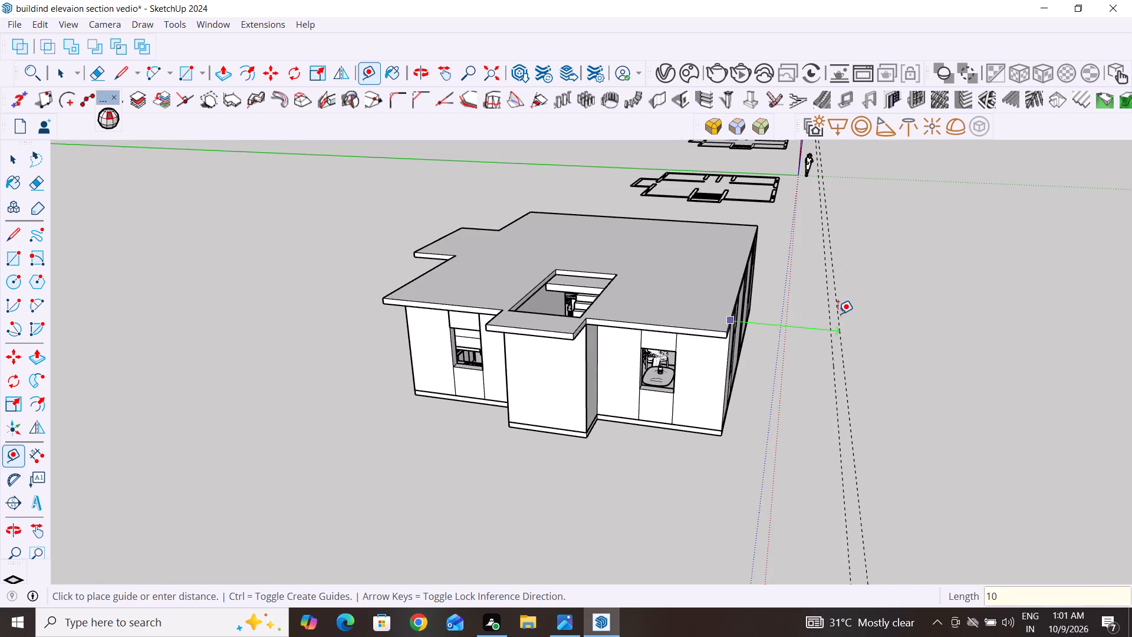
pyautogui.press('Return')
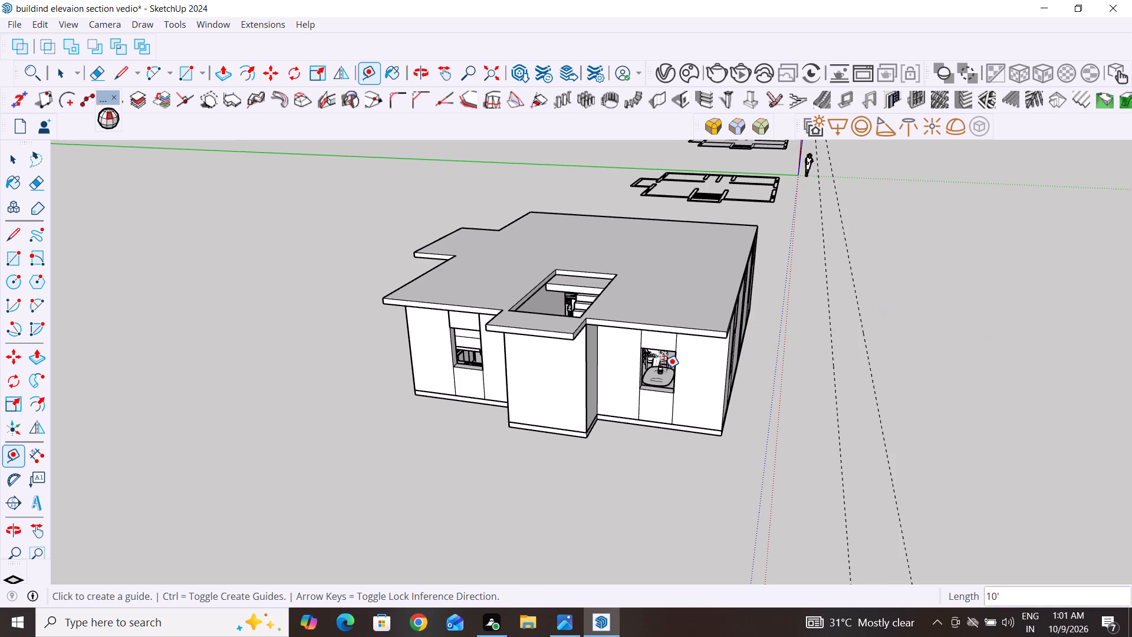
# Delete all the guide lines in front of the wall with the door and two windows.
pyautogui.click(13, 156)
pyautogui.moveTo(906, 280); pyautogui.dragTo(829, 393)
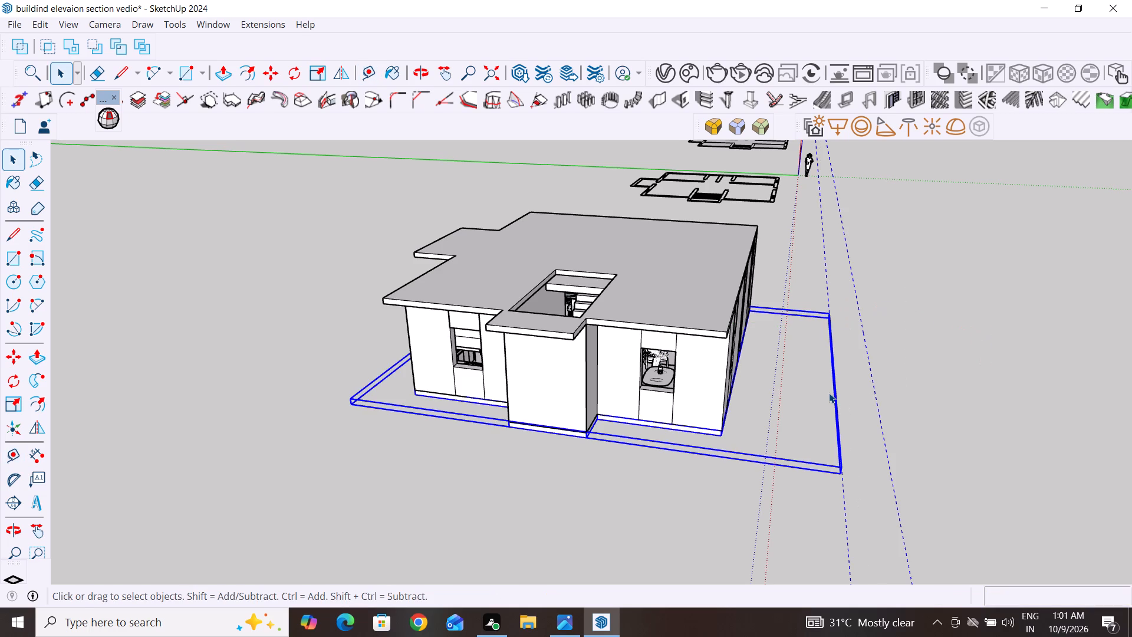
pyautogui.click(893, 272)
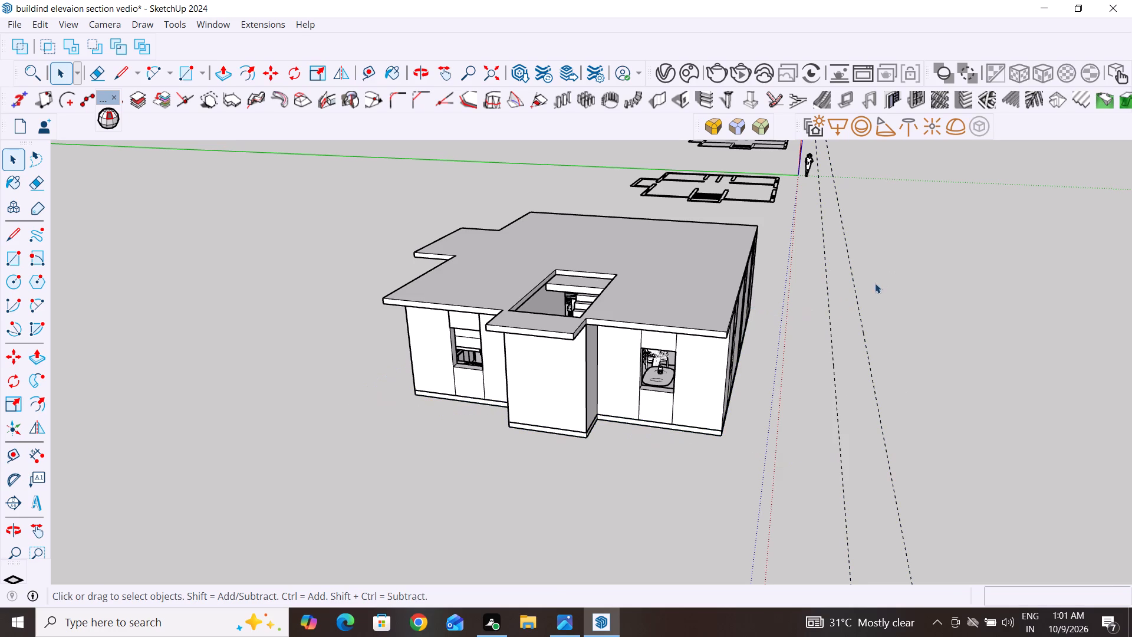
pyautogui.moveTo(872, 257); pyautogui.dragTo(829, 372)
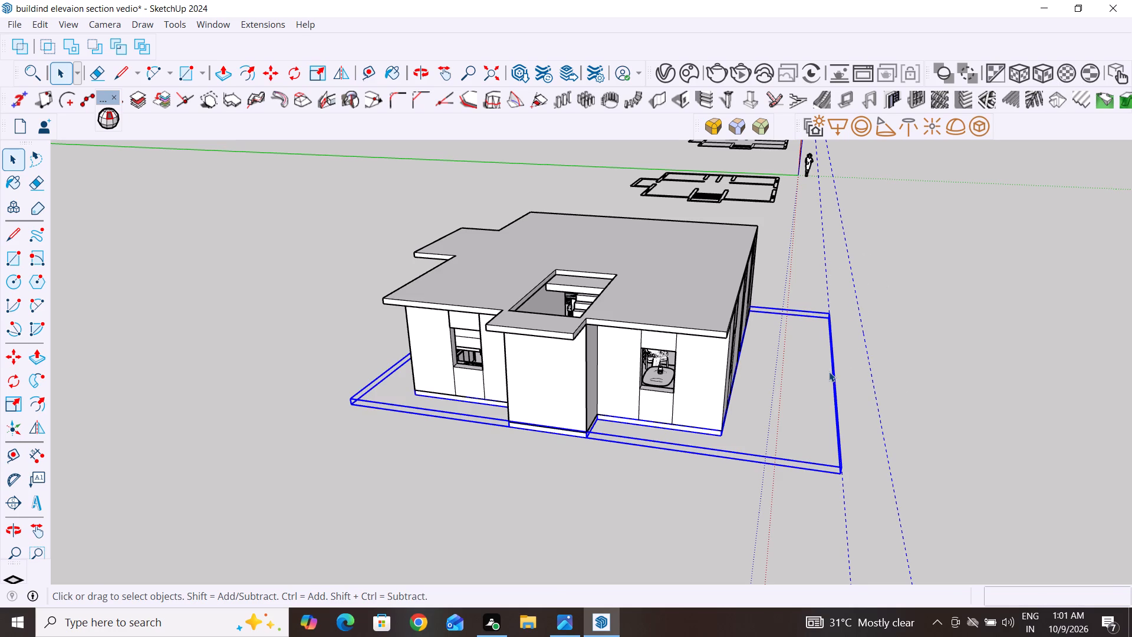
pyautogui.click(385, 508)
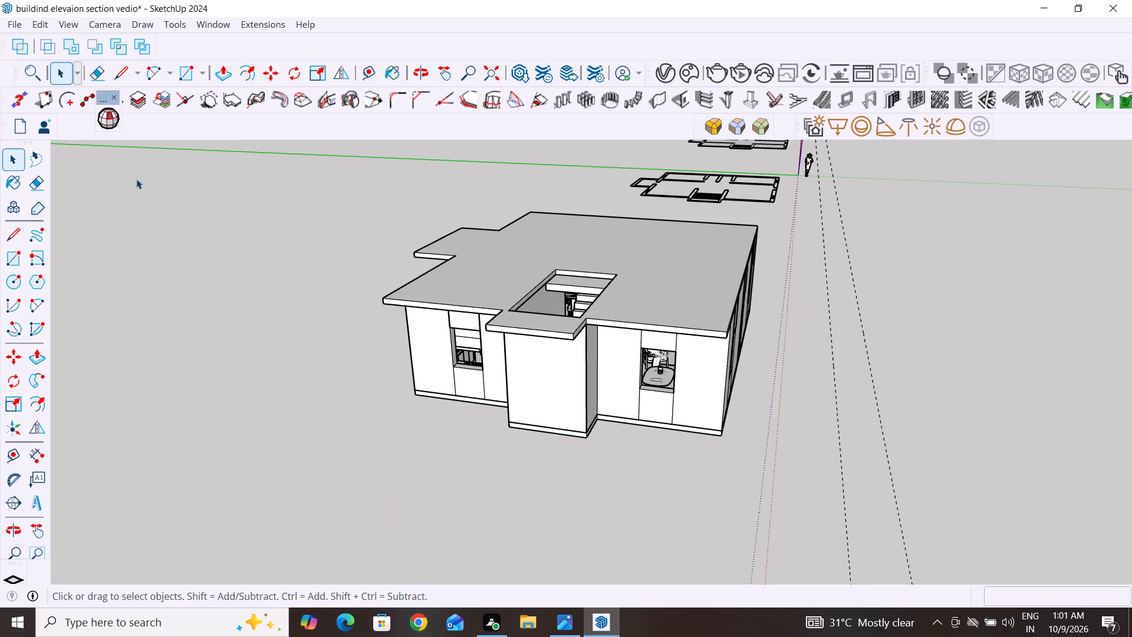
pyautogui.click(47, 24)
pyautogui.click(84, 171)
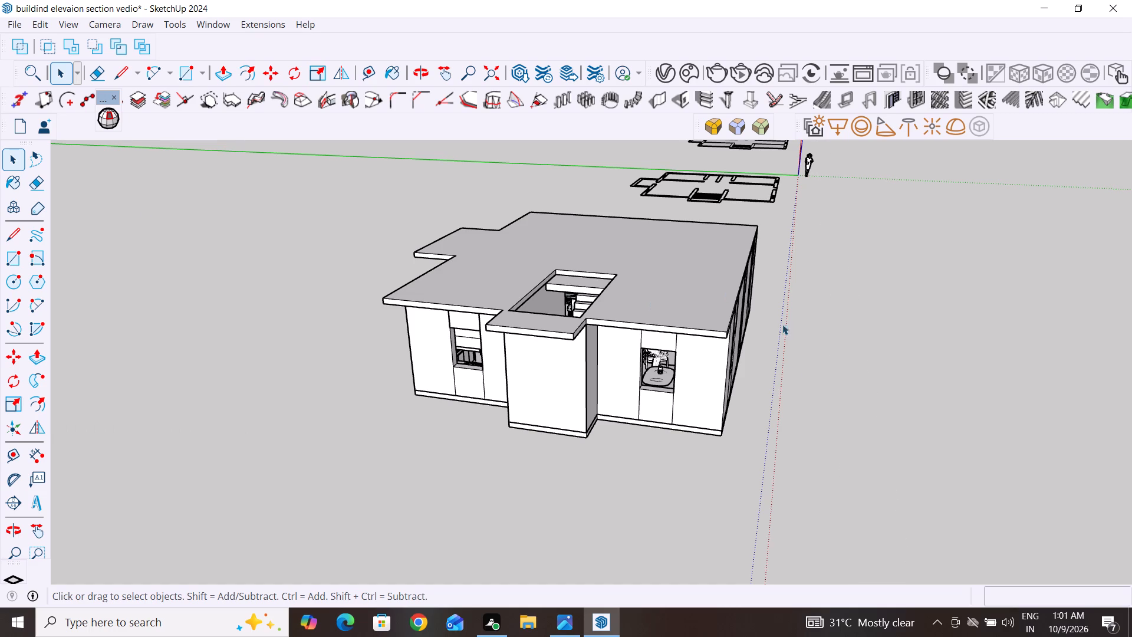
# Place a guide line 10' outward from the upper floor slab's top edge along the wall with the door and two windows.
pyautogui.click(12, 454)
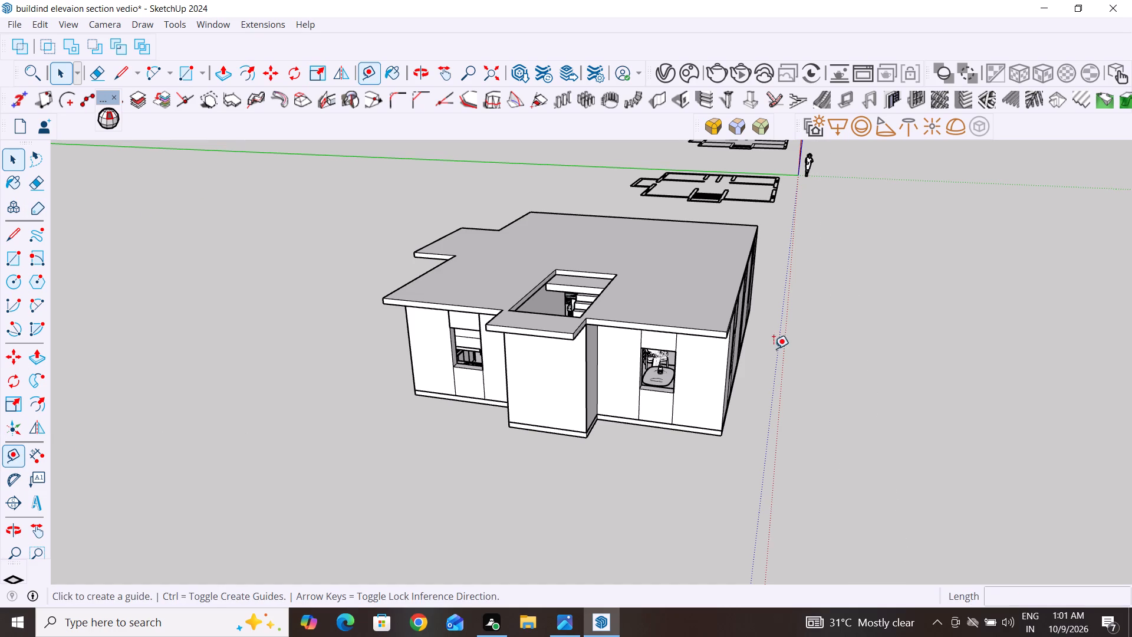
pyautogui.click(730, 306)
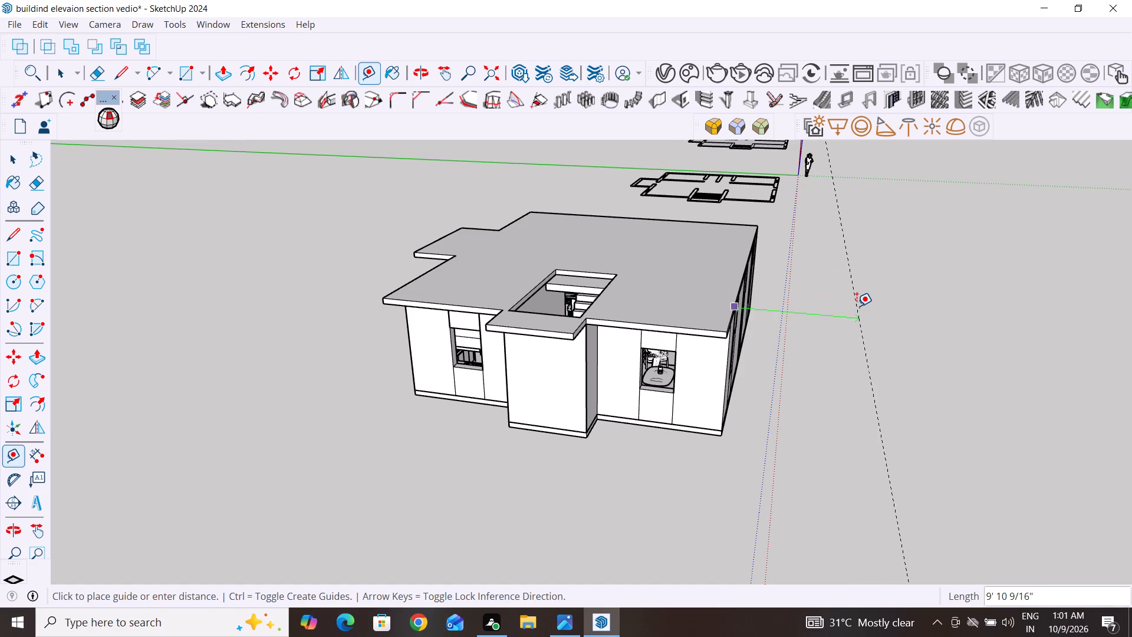
pyautogui.write("10'")
pyautogui.press('Return')
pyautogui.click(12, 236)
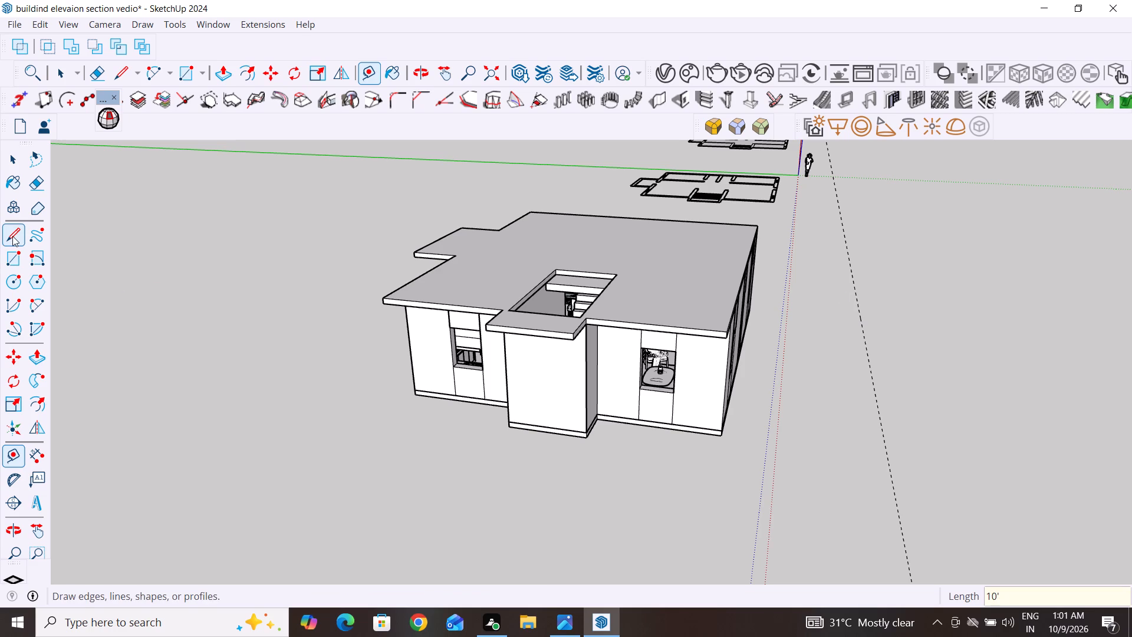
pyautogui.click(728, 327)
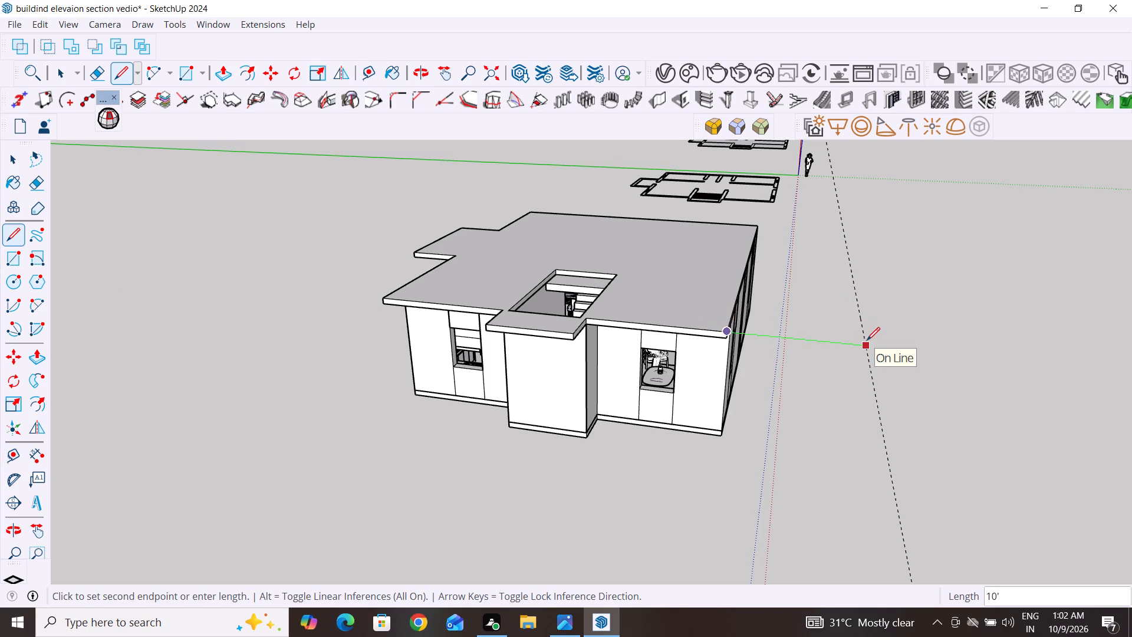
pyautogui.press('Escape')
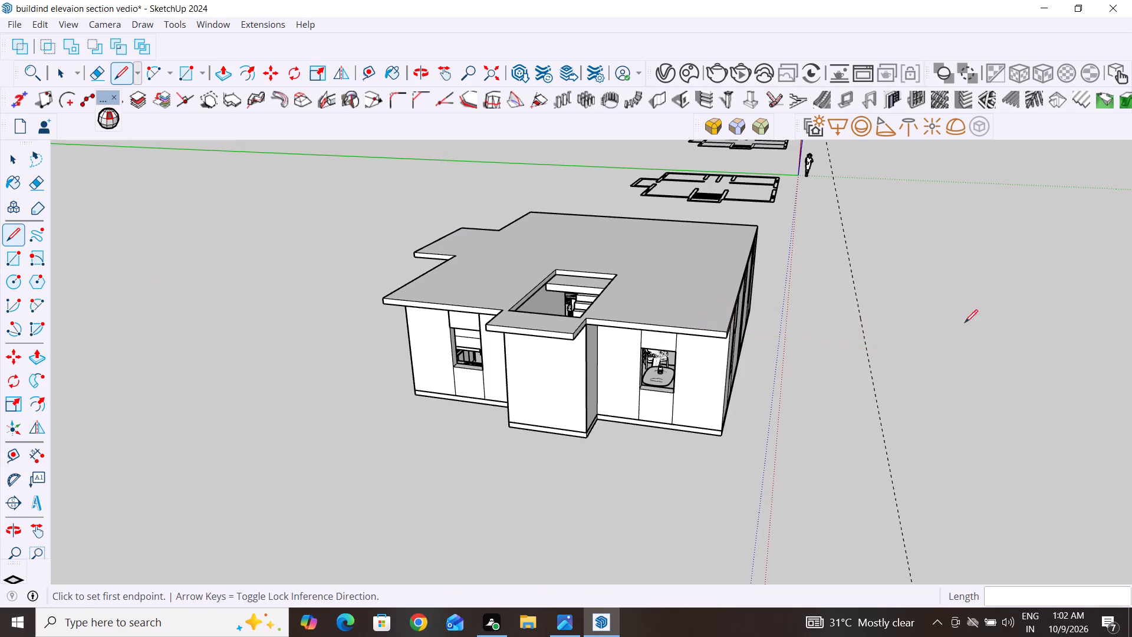
# Open the upper floor slab for editing, pull its side face above the door wall outward 10' to the guide line, and close it.
pyautogui.moveTo(961, 340); pyautogui.dragTo(843, 353, button='middle')
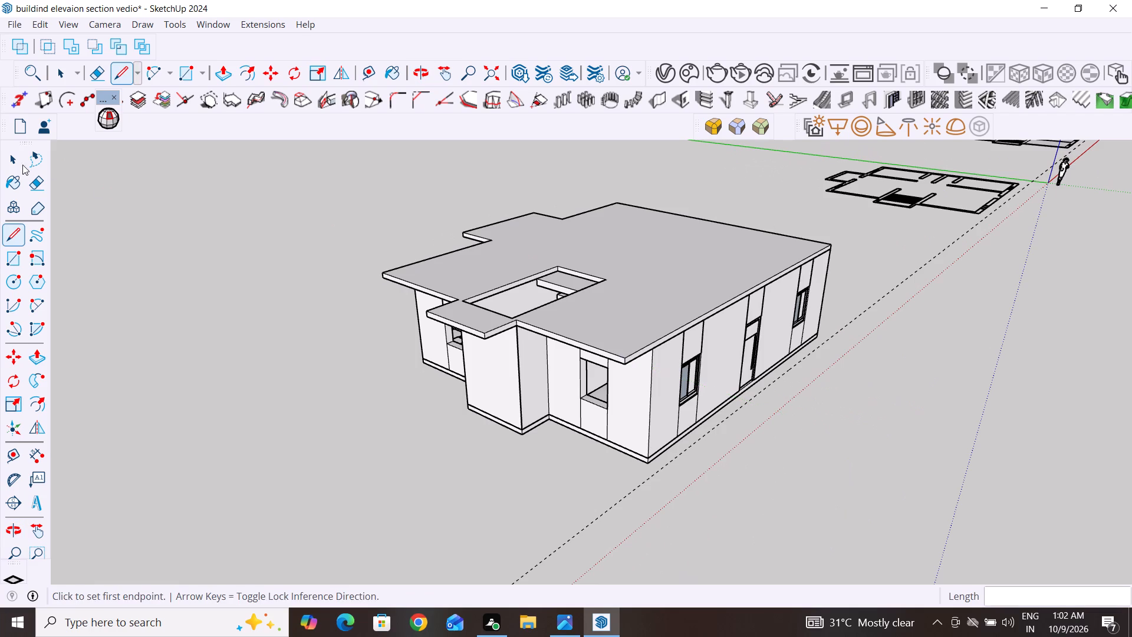
pyautogui.click(16, 165)
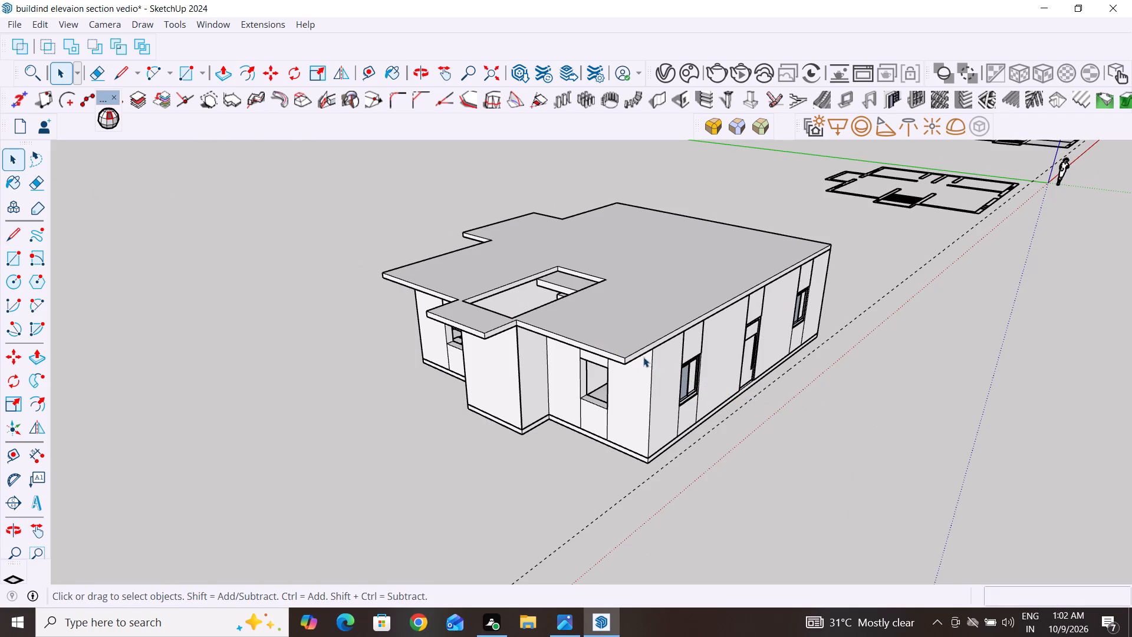
pyautogui.scroll(4, 654, 347)
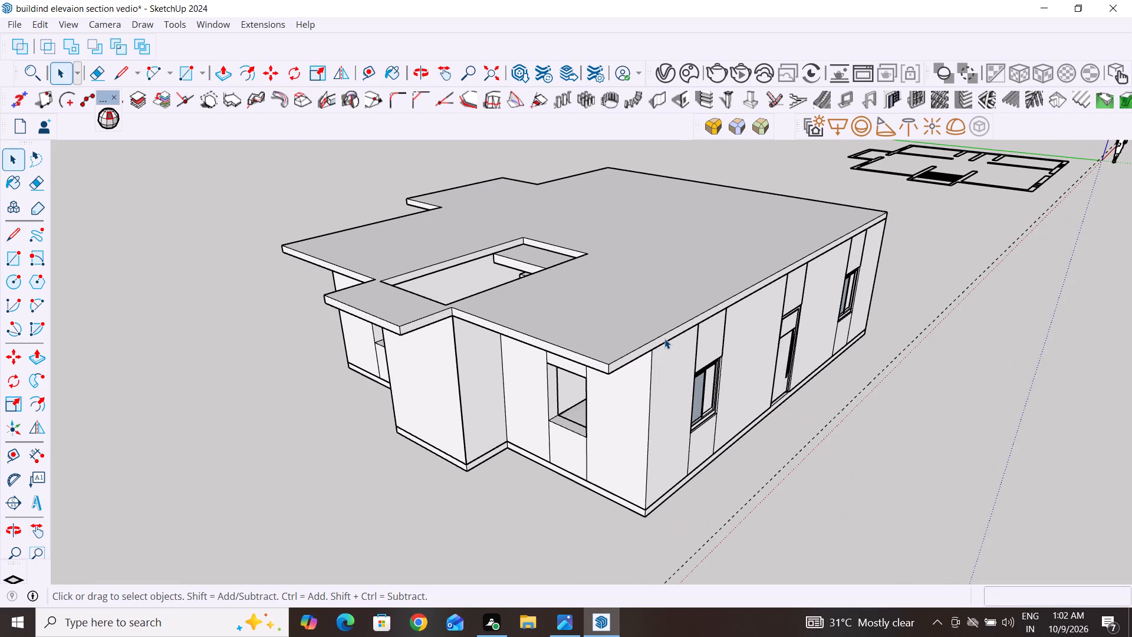
pyautogui.tripleClick(673, 332)
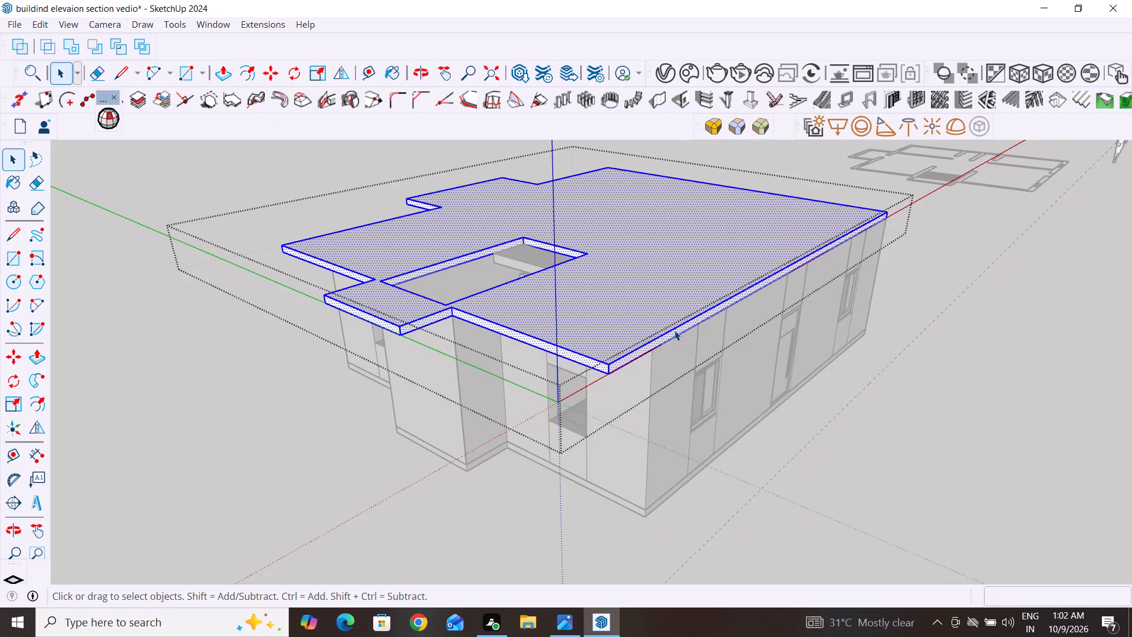
pyautogui.click(674, 330)
pyautogui.scroll(2, 655, 353)
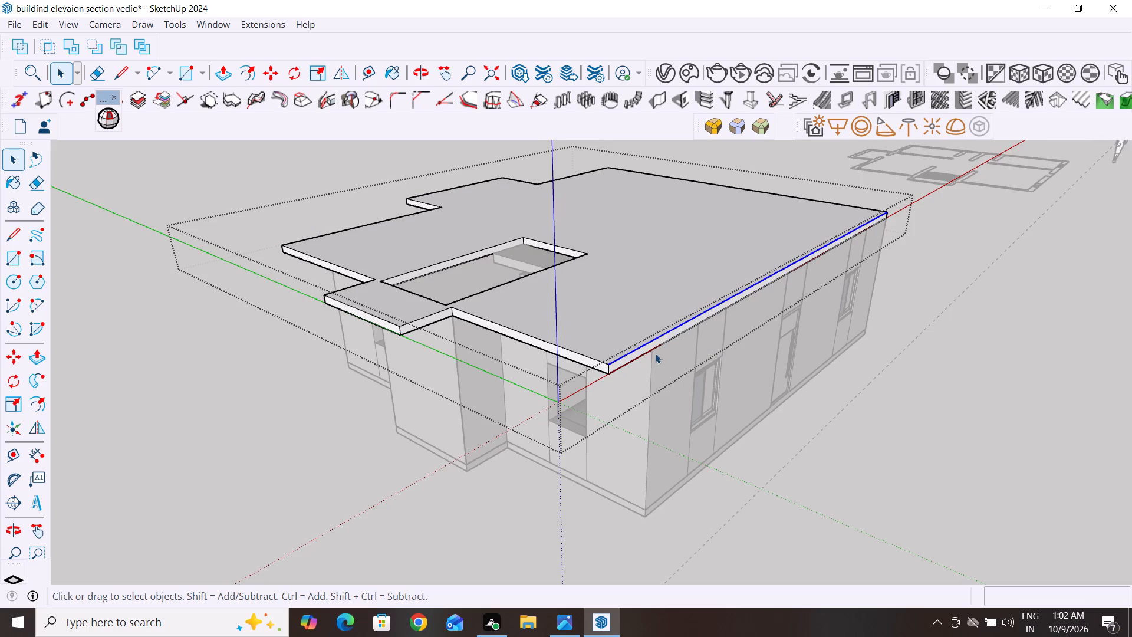
pyautogui.scroll(1, 662, 343)
pyautogui.click(670, 332)
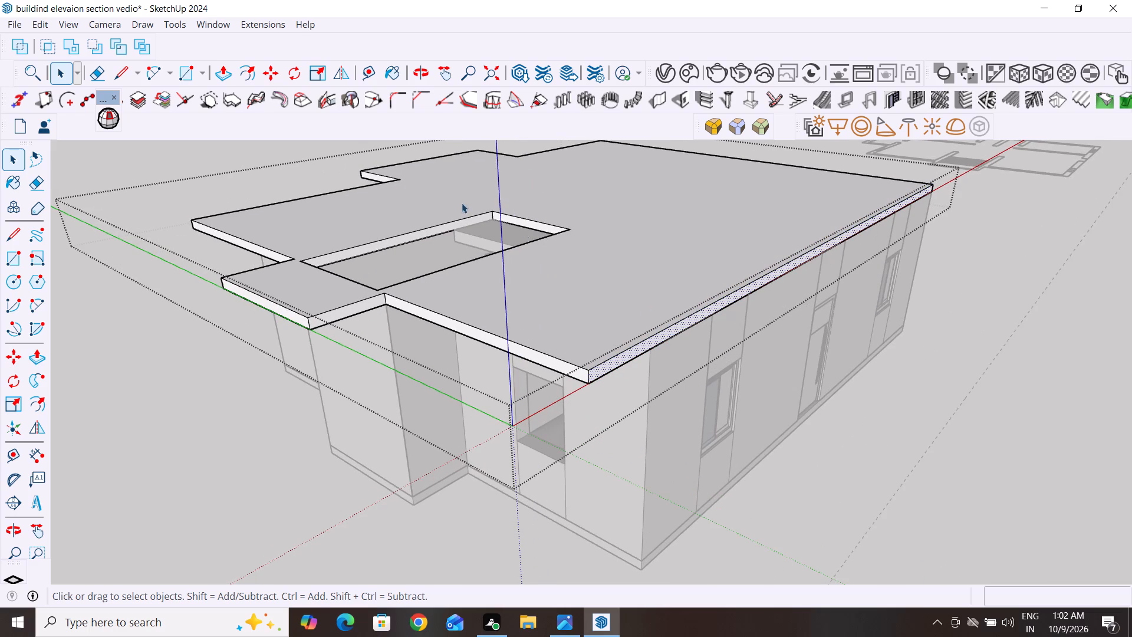
pyautogui.click(222, 76)
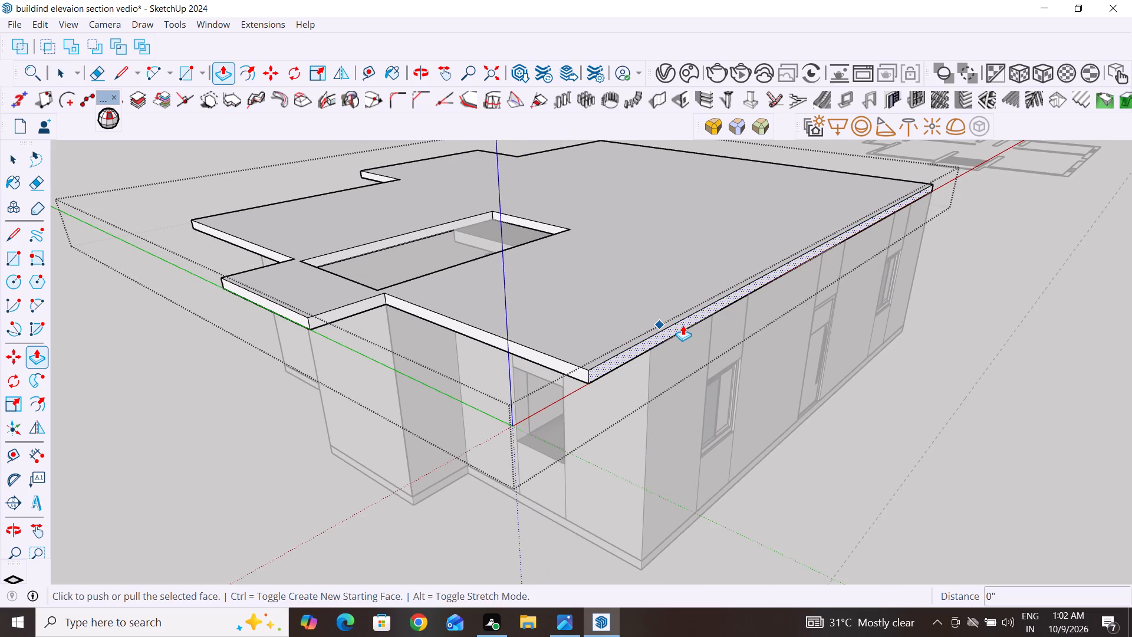
pyautogui.click(683, 325)
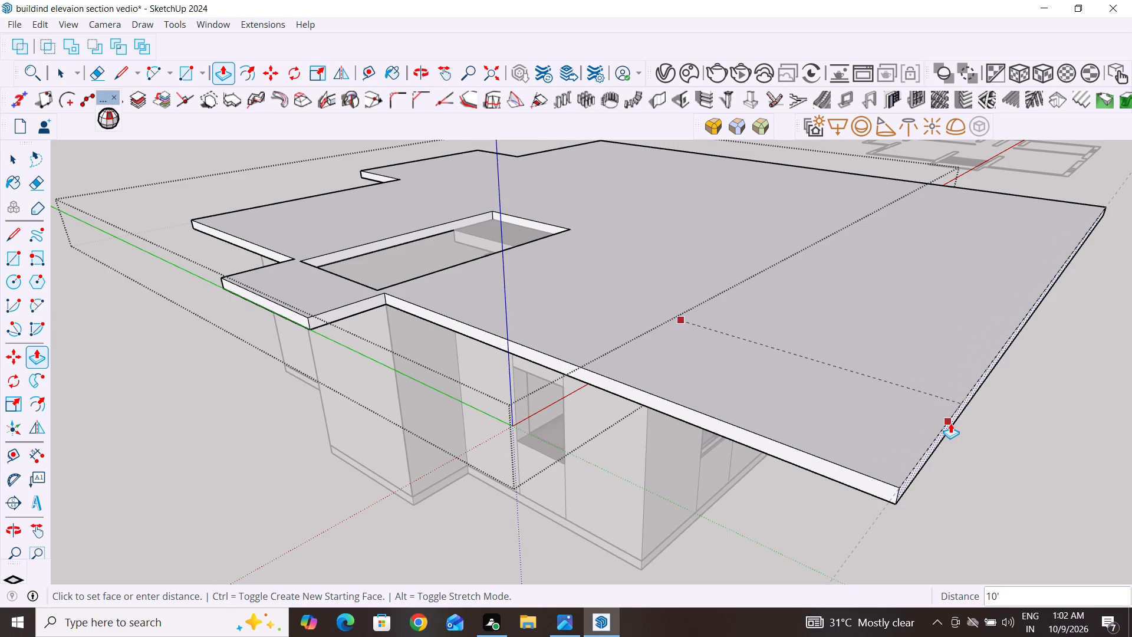
pyautogui.click(950, 423)
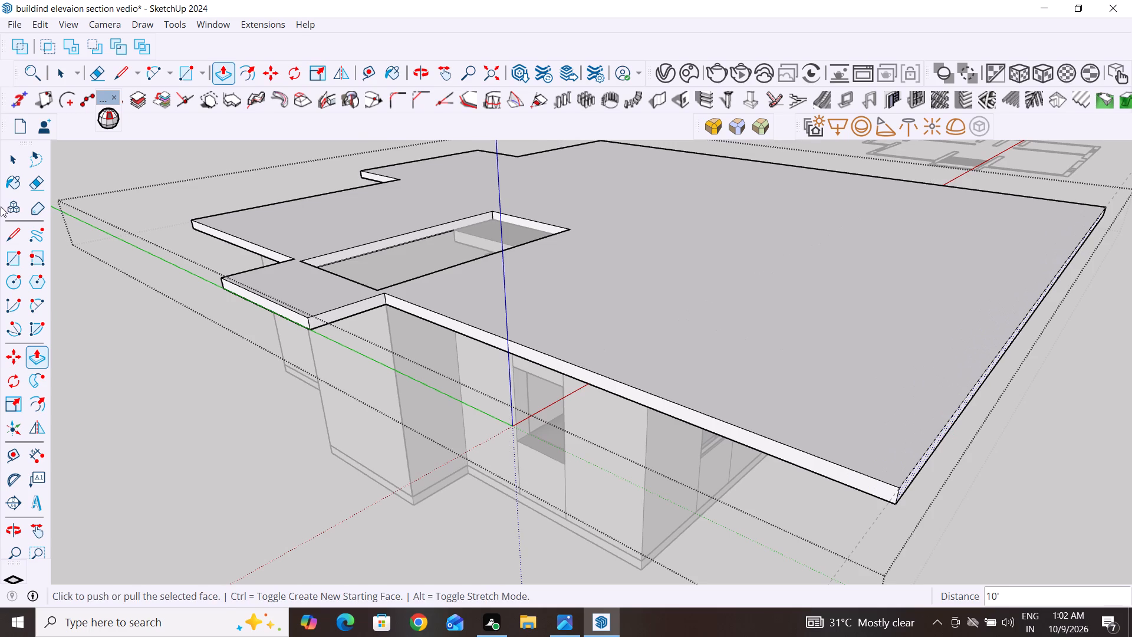
pyautogui.click(17, 162)
pyautogui.click(196, 449)
# Delete the guide line along the extended slab edge.
pyautogui.scroll(-4, 229, 474)
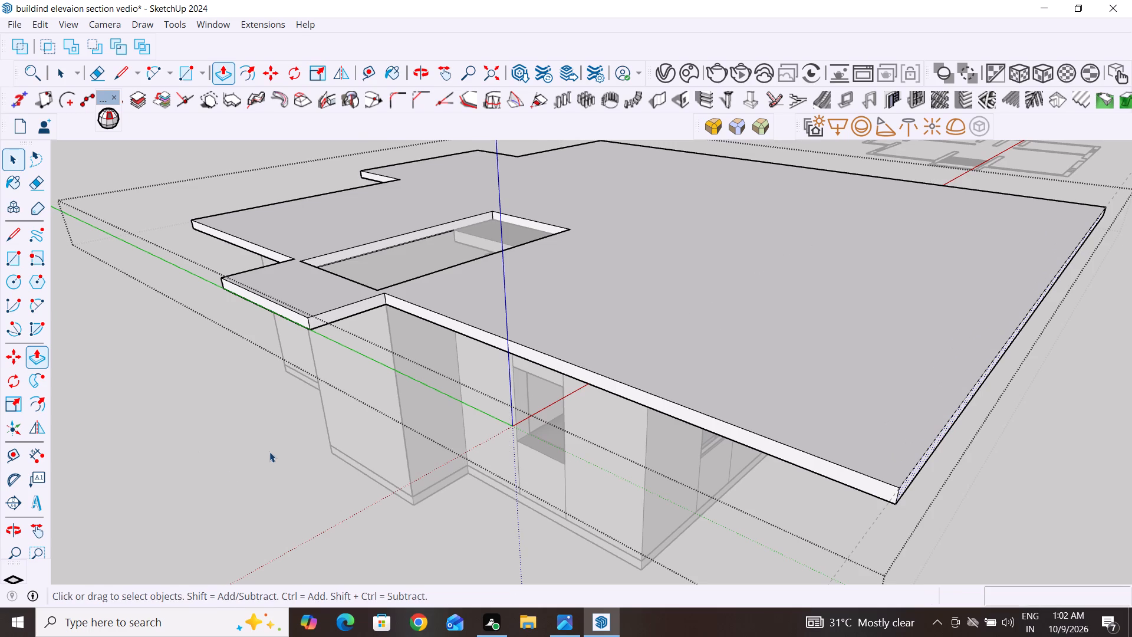
pyautogui.scroll(-1, 269, 452)
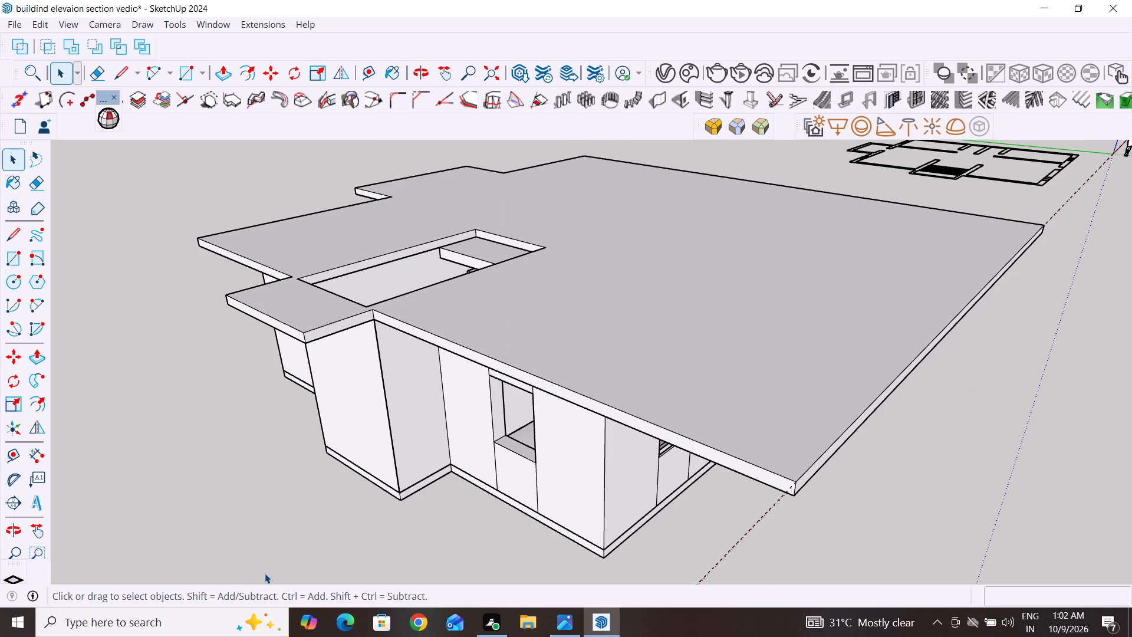
pyautogui.scroll(-4, 419, 484)
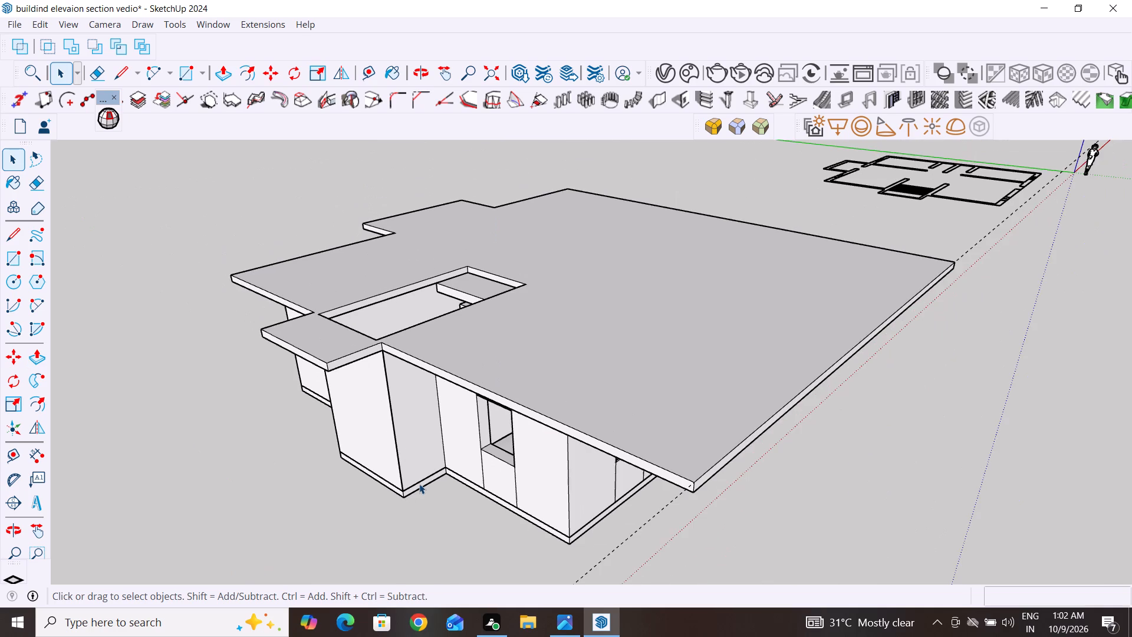
pyautogui.moveTo(765, 492); pyautogui.dragTo(710, 406, button='middle')
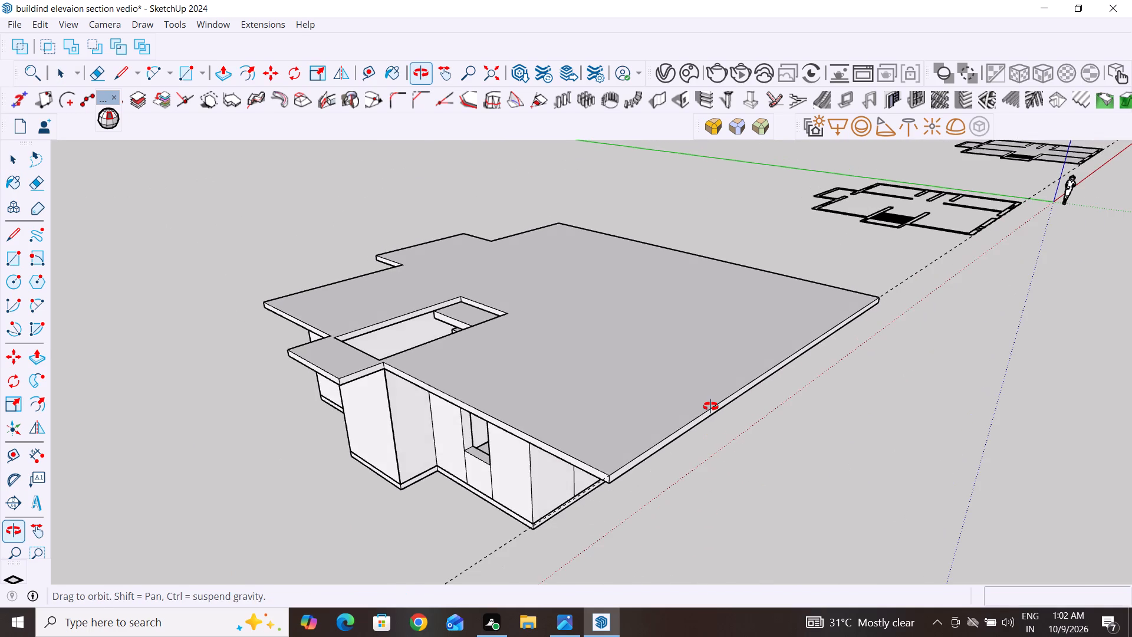
pyautogui.moveTo(710, 406); pyautogui.dragTo(692, 349, button='middle')
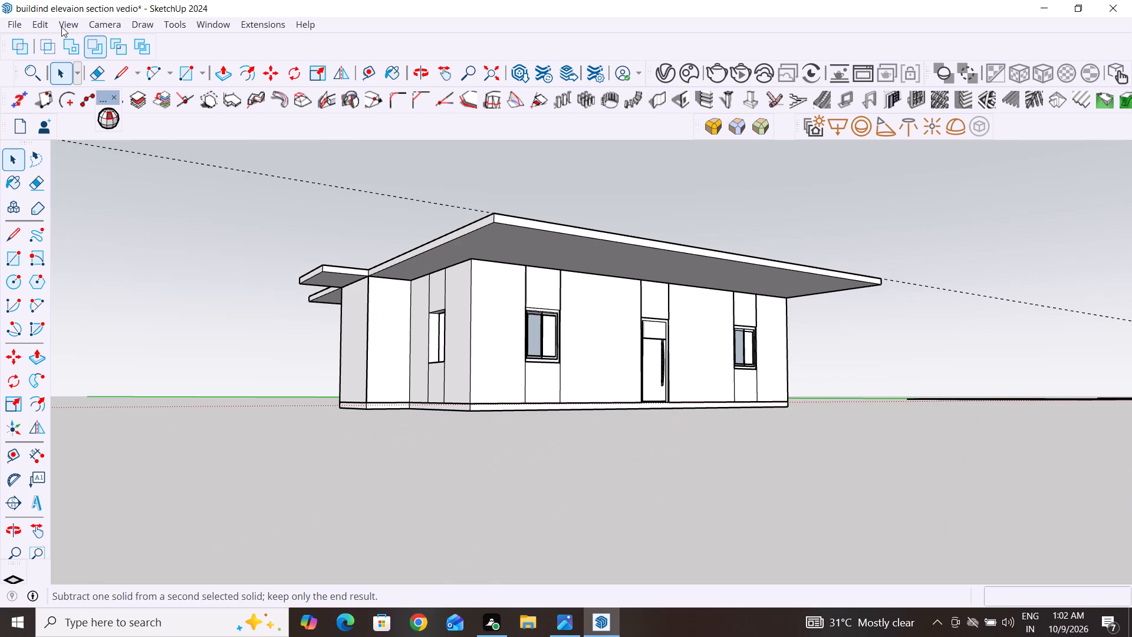
pyautogui.click(38, 22)
pyautogui.click(77, 178)
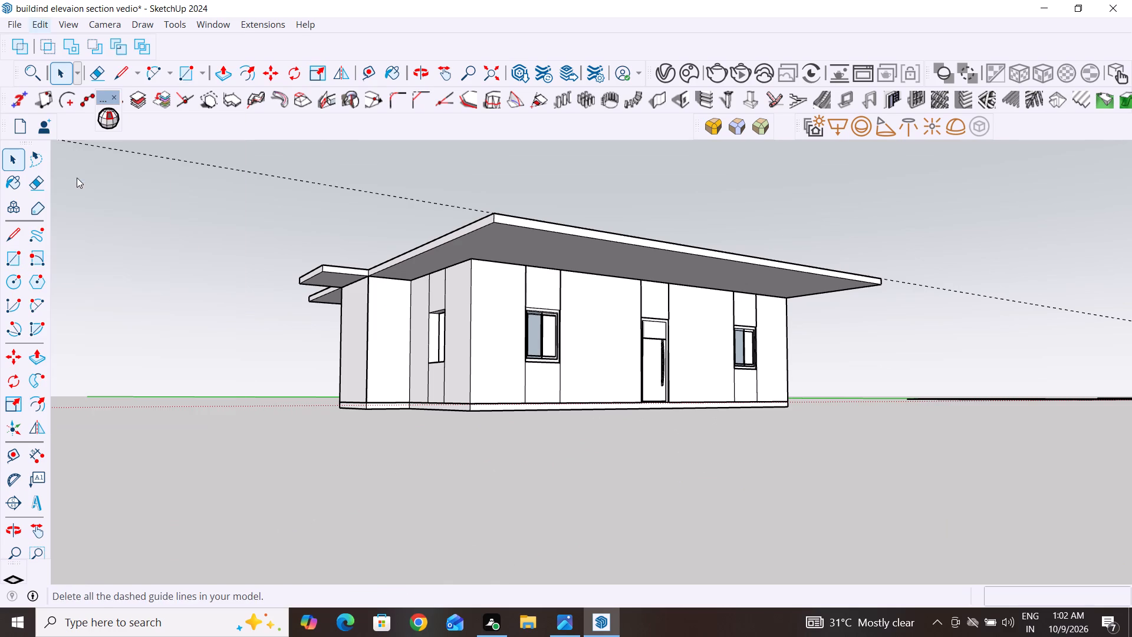
pyautogui.click(186, 459)
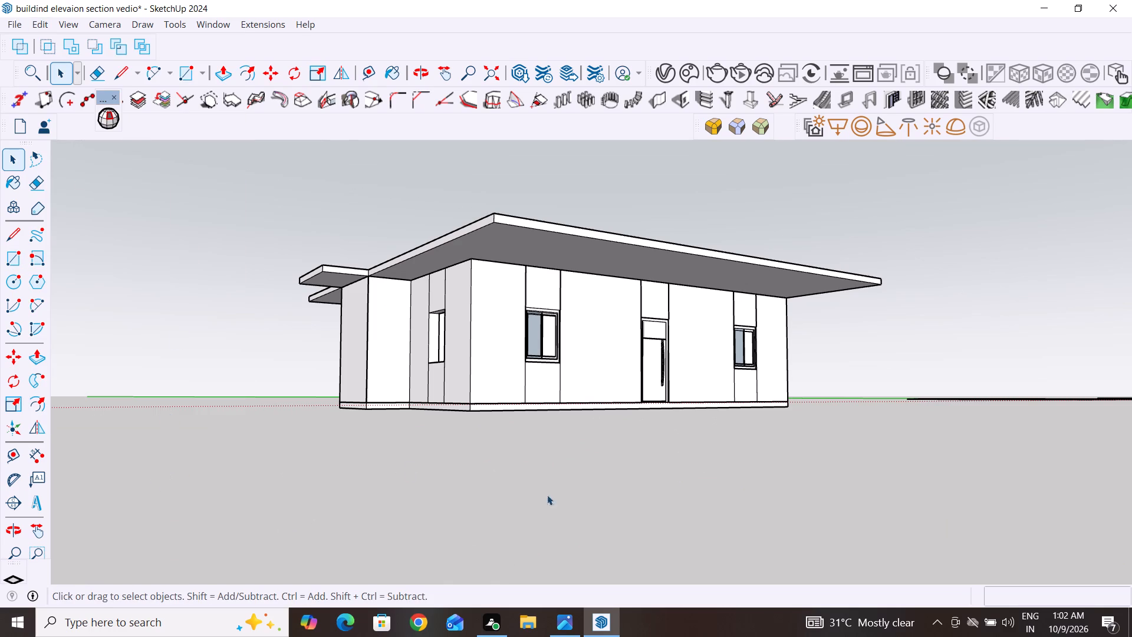
# Select the whole house with the extended slab and move it about 79' 4" along the red axis, away from the floor plans.
pyautogui.moveTo(926, 354); pyautogui.dragTo(873, 495, button='middle')
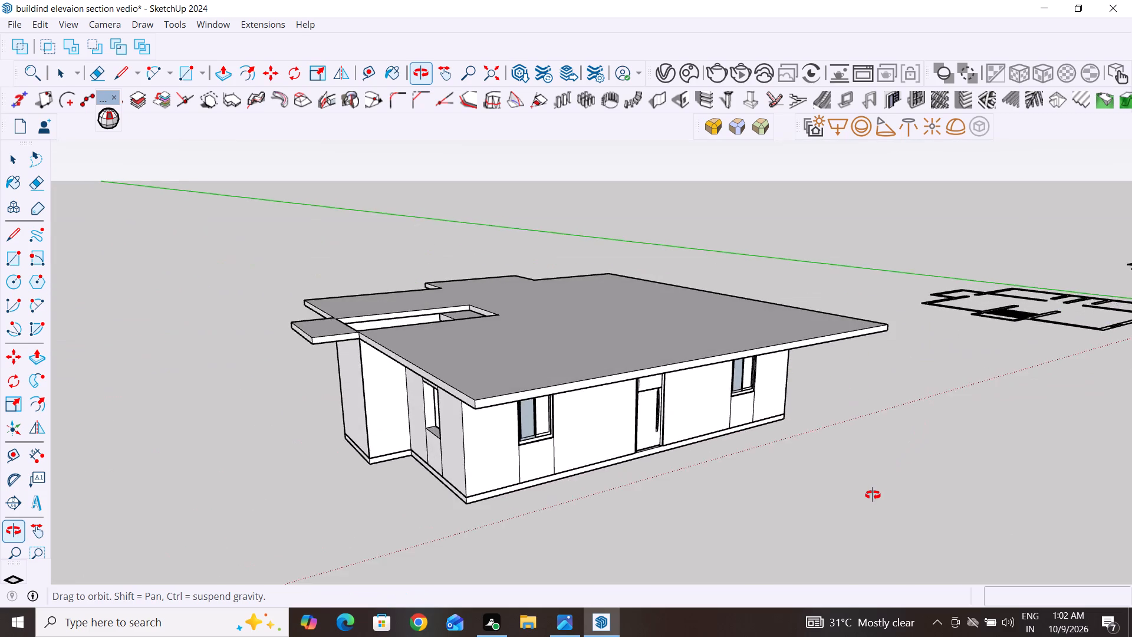
pyautogui.moveTo(873, 495); pyautogui.dragTo(699, 346, button='middle')
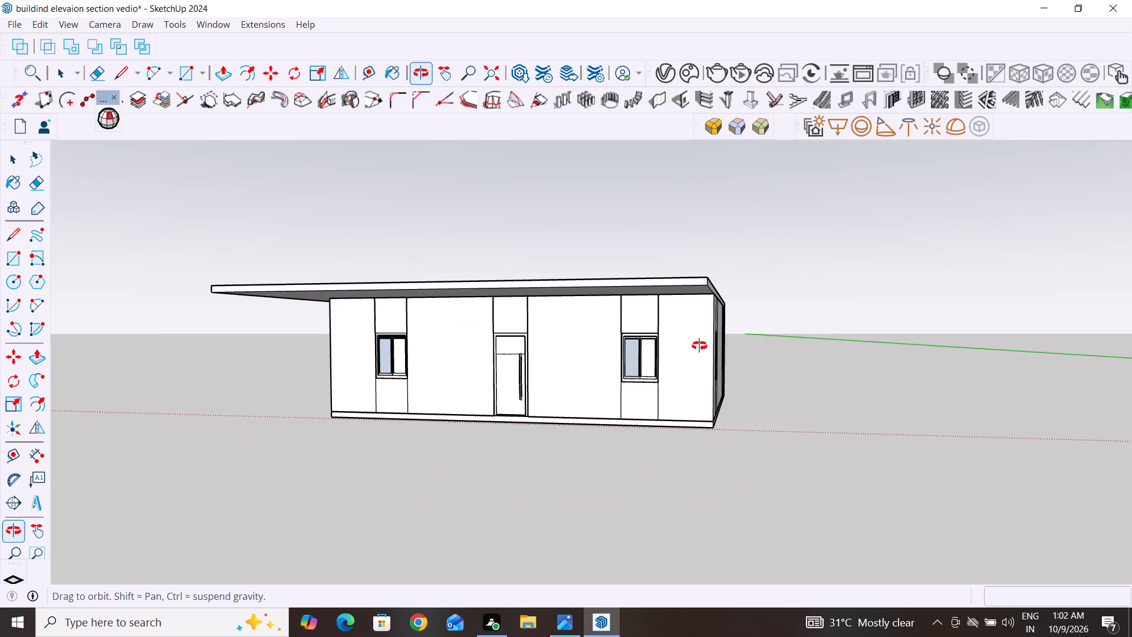
pyautogui.moveTo(699, 346); pyautogui.dragTo(756, 408, button='middle')
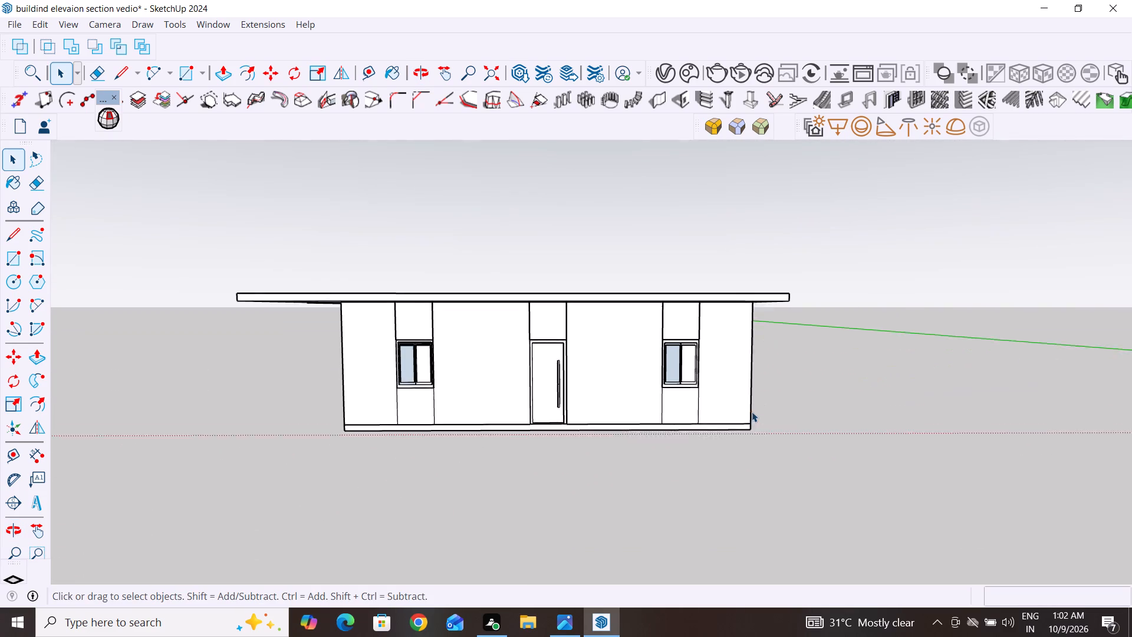
pyautogui.moveTo(778, 444); pyautogui.dragTo(753, 512, button='middle')
pyautogui.scroll(-4, 841, 453)
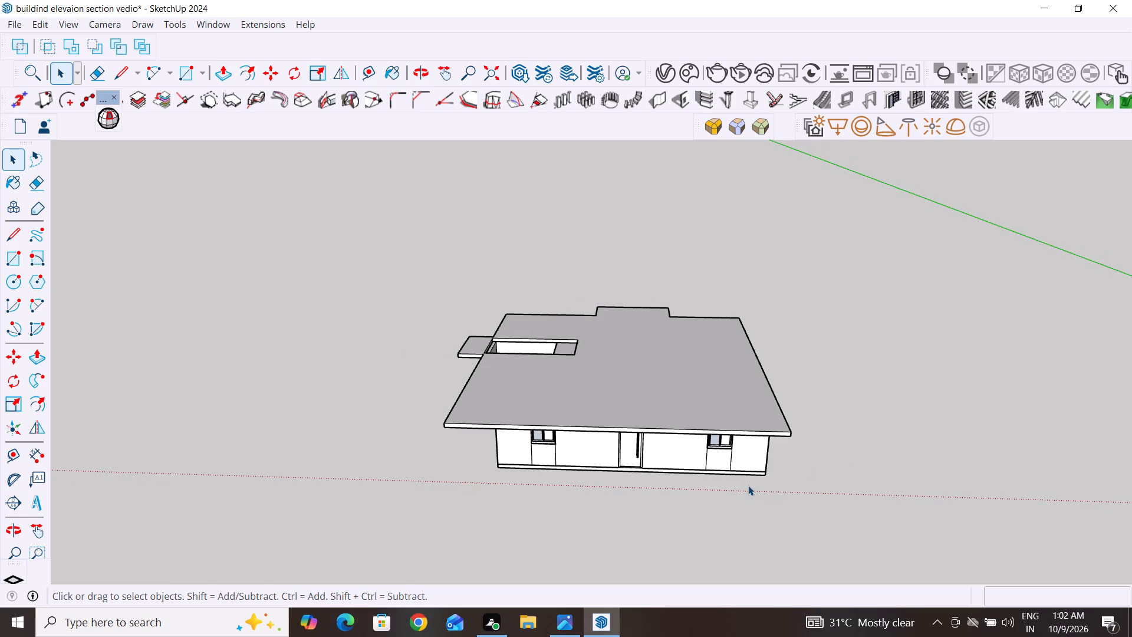
pyautogui.rightClick(633, 395)
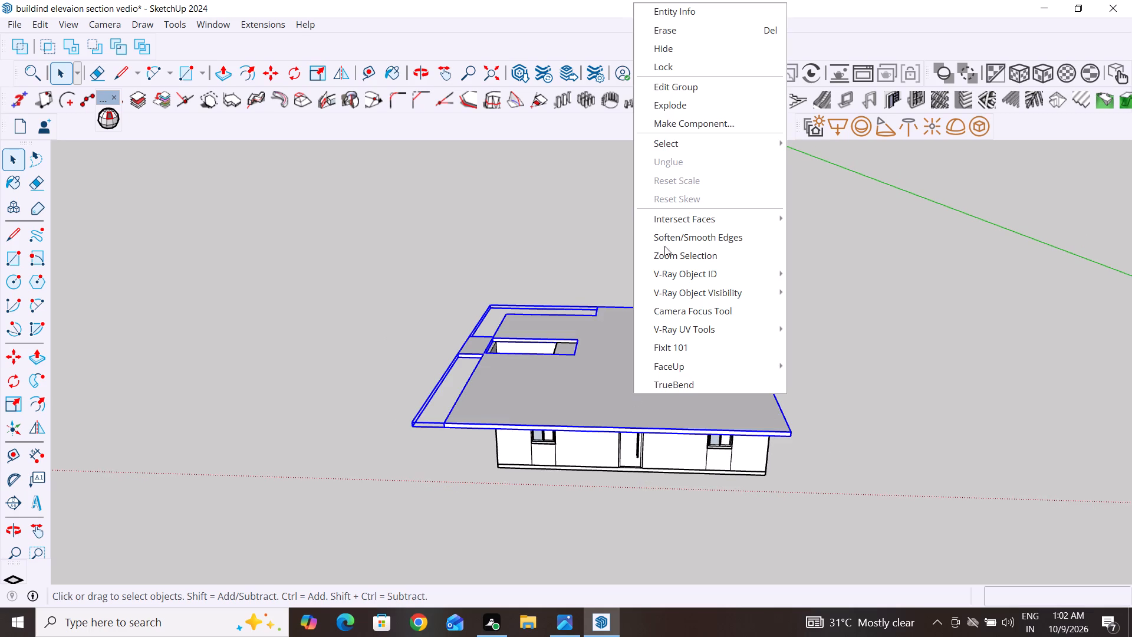
pyautogui.click(239, 218)
pyautogui.moveTo(871, 216); pyautogui.dragTo(522, 497)
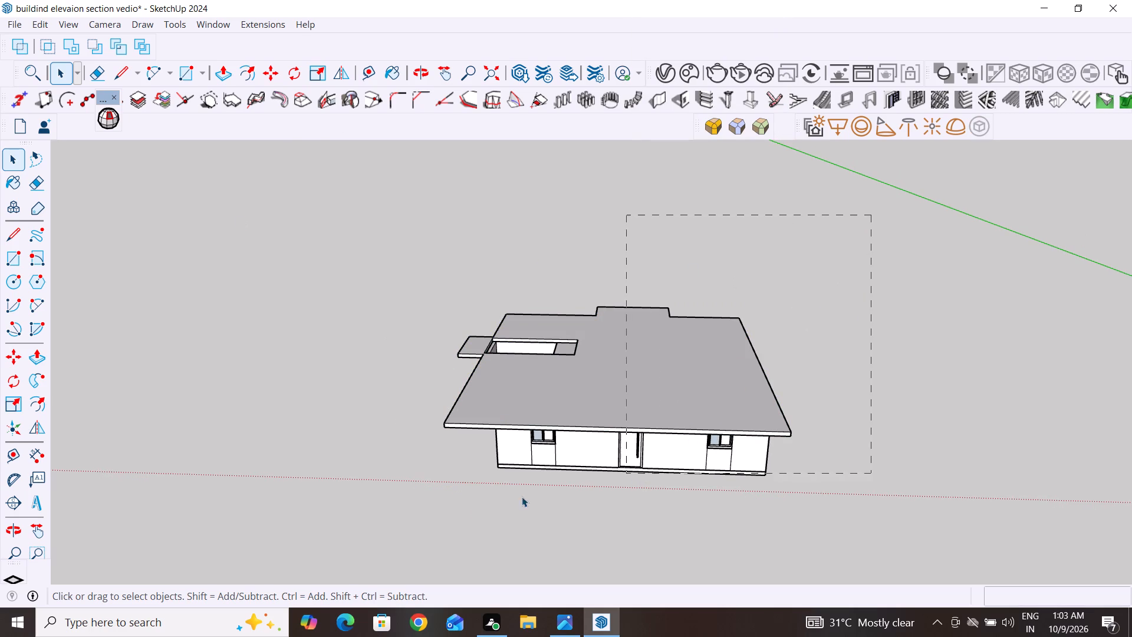
pyautogui.moveTo(522, 497); pyautogui.dragTo(368, 528)
pyautogui.press('m')
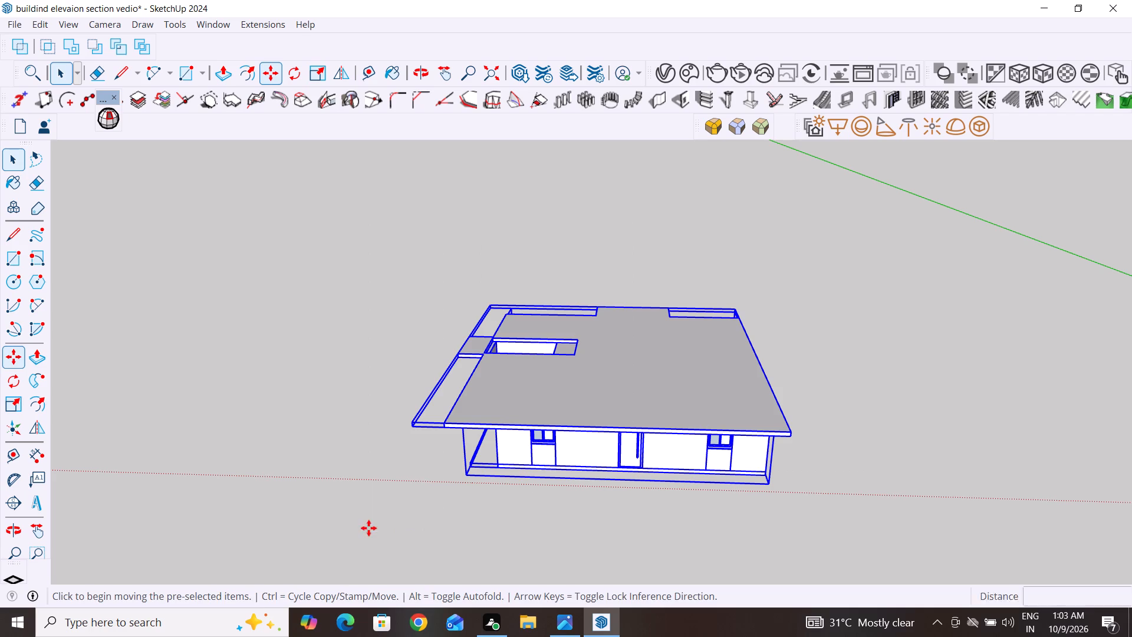
pyautogui.click(469, 475)
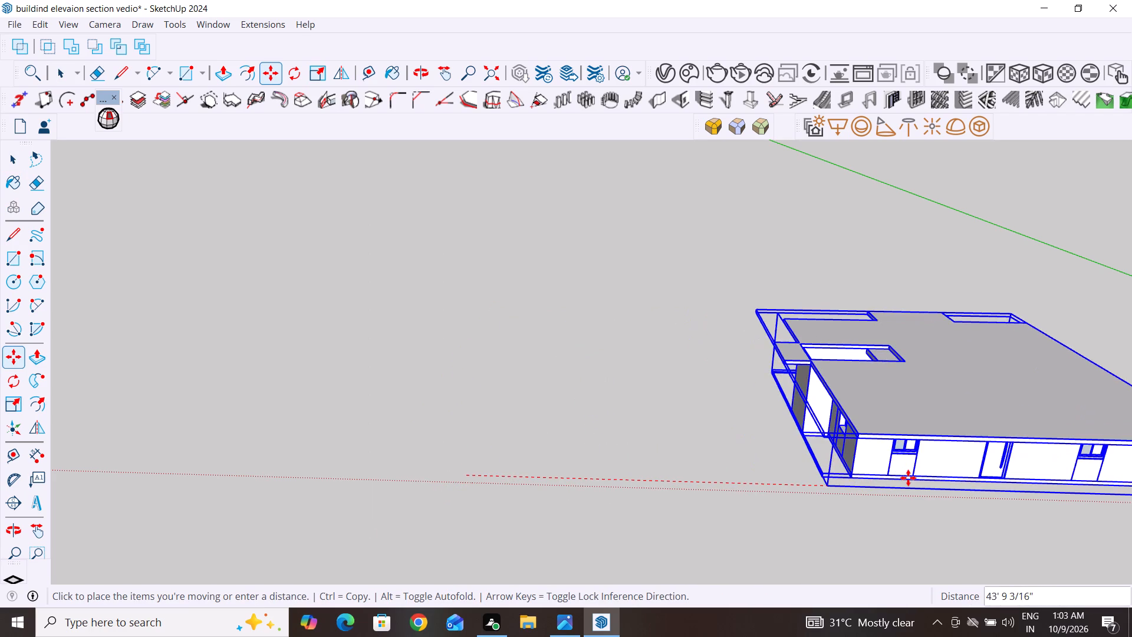
pyautogui.scroll(-6, 888, 491)
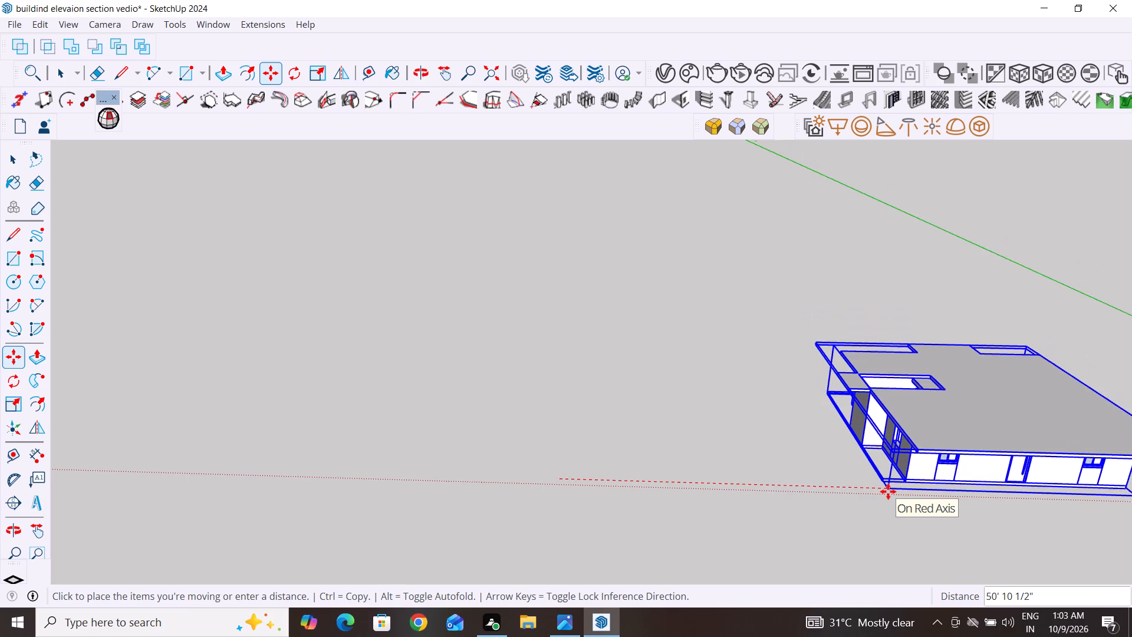
pyautogui.scroll(-3, 888, 491)
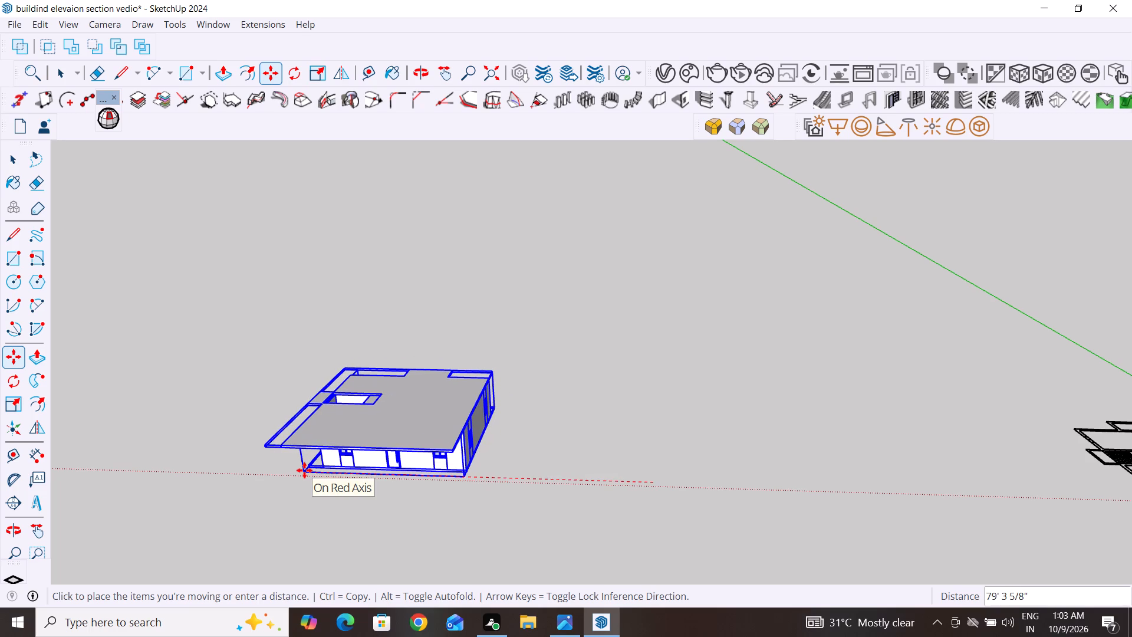
pyautogui.click(304, 470)
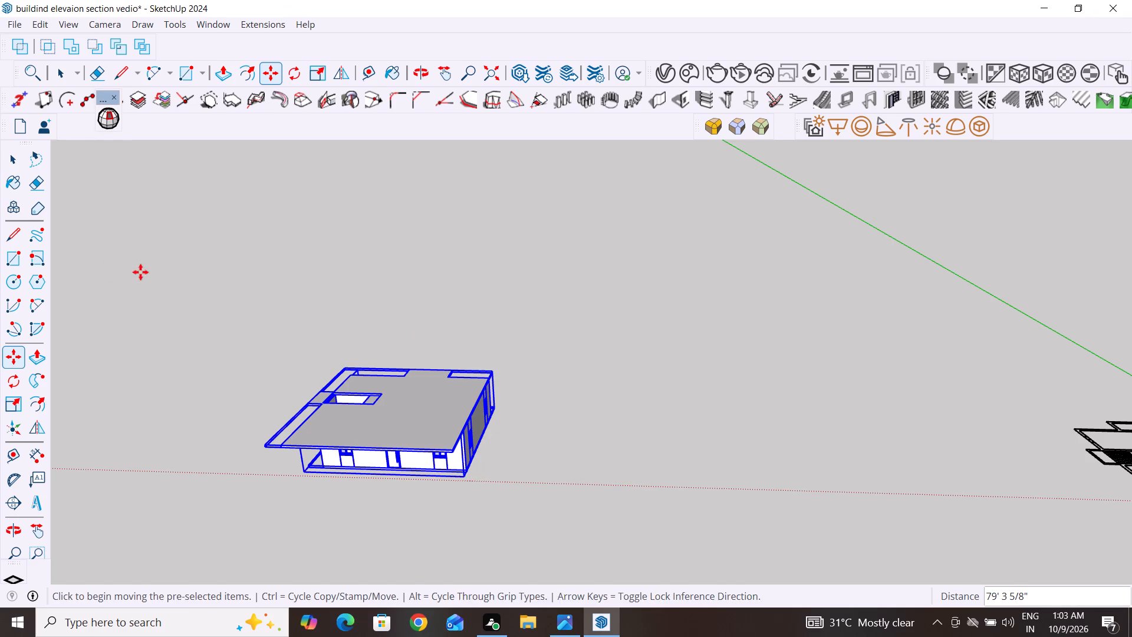
pyautogui.click(12, 157)
pyautogui.click(426, 270)
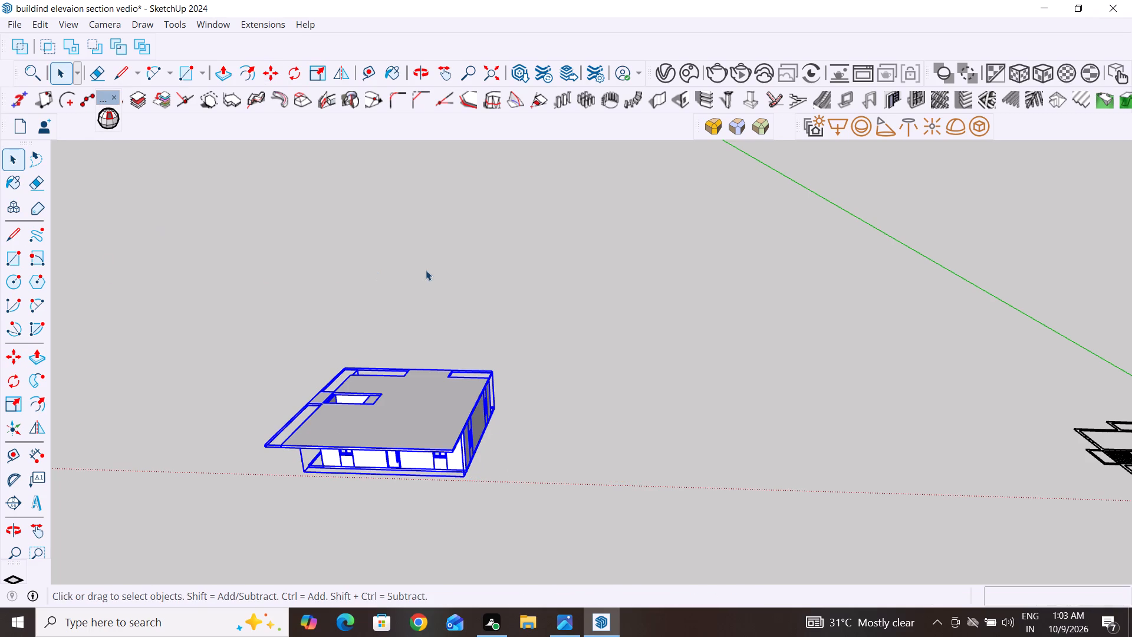
# Unhide all hidden objects in the model.
pyautogui.click(15, 27)
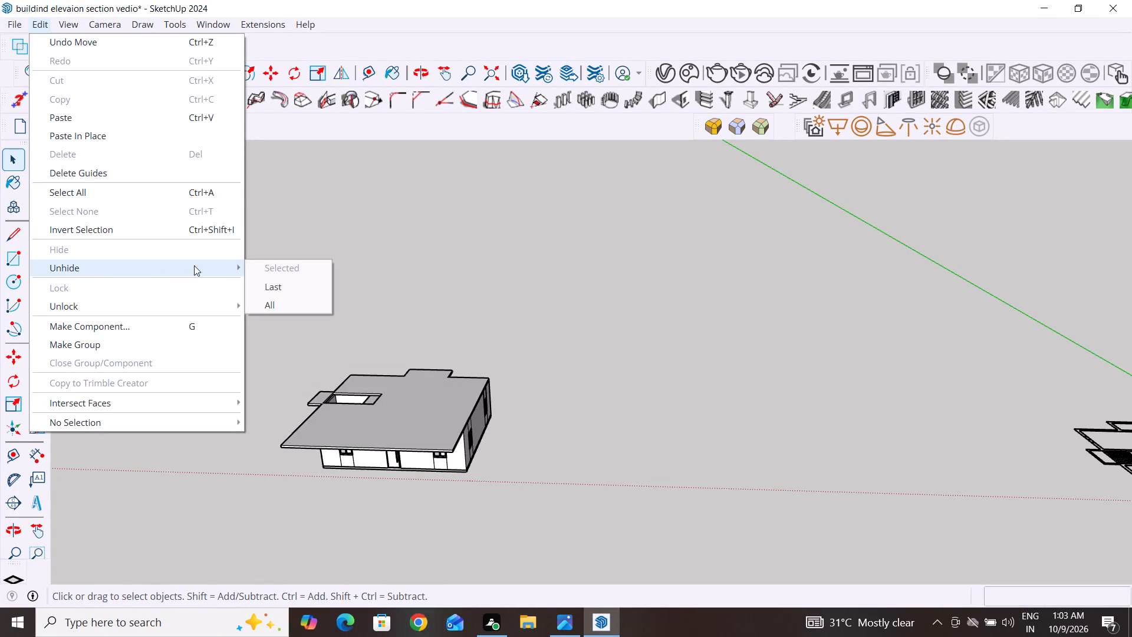
pyautogui.click(275, 303)
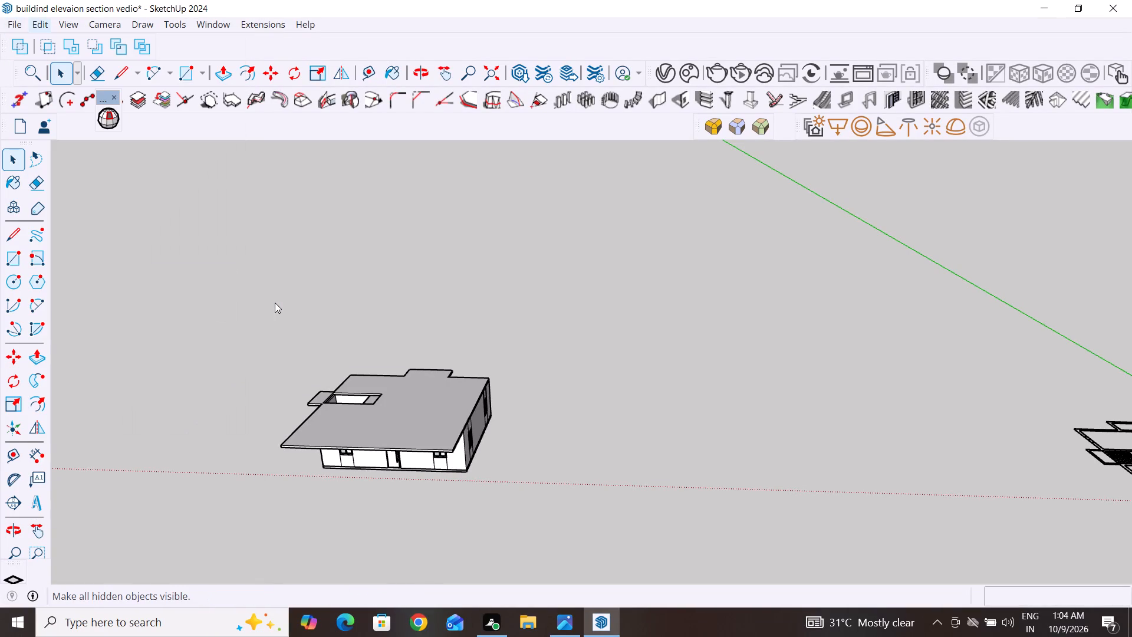
# Examine the furnished house between the moved house and the roofless wall model from above, the front and the sides.
pyautogui.scroll(-4, 581, 430)
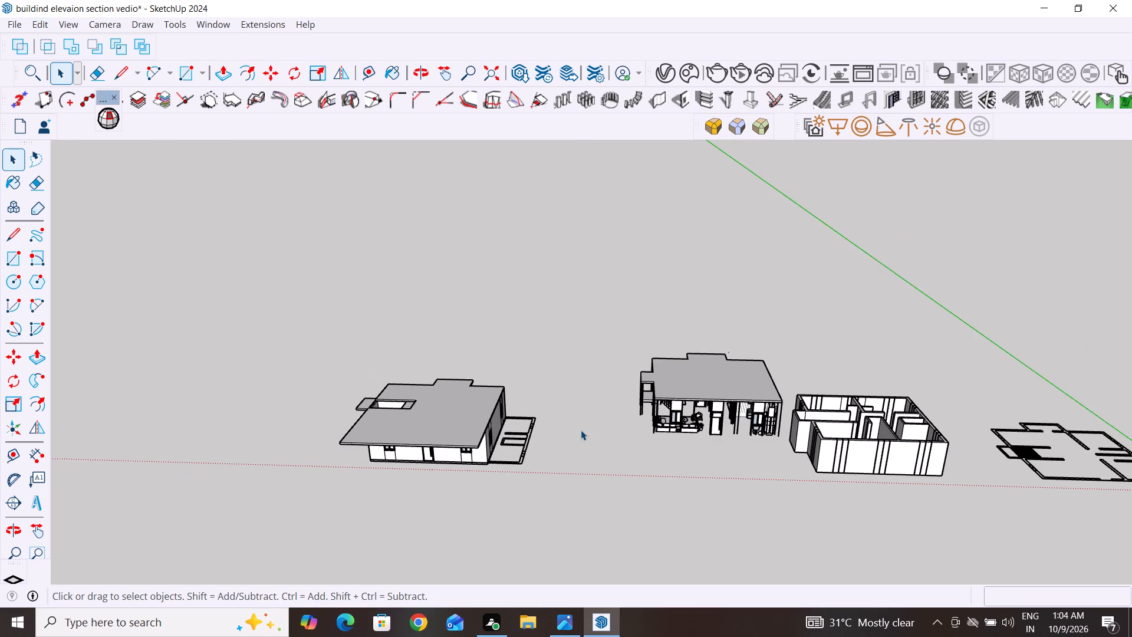
pyautogui.scroll(4, 803, 422)
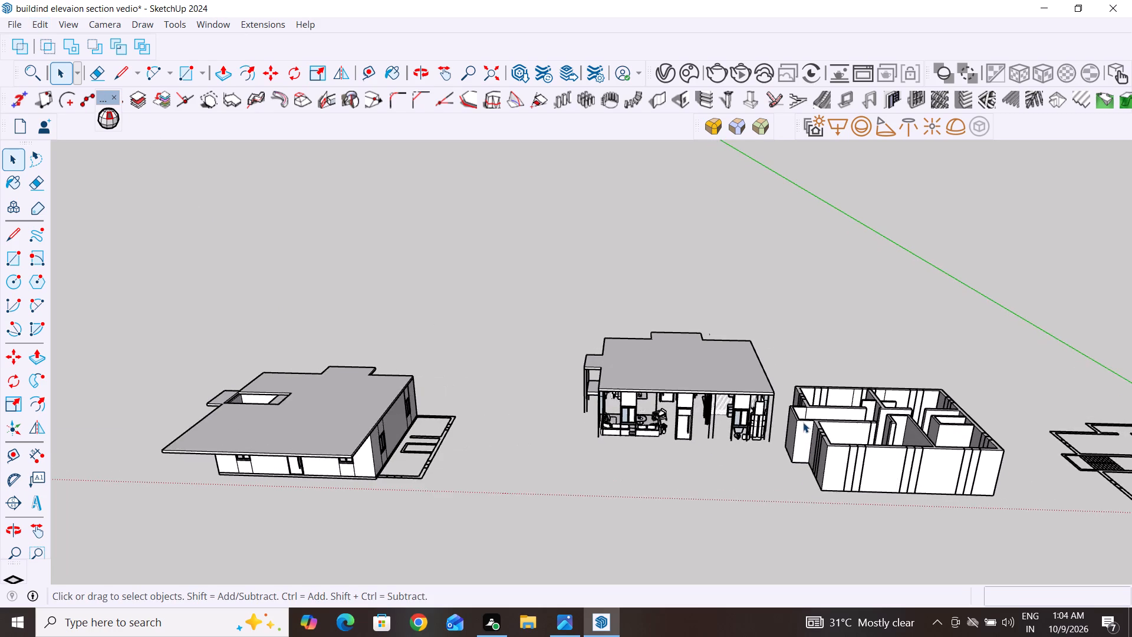
pyautogui.scroll(4, 788, 418)
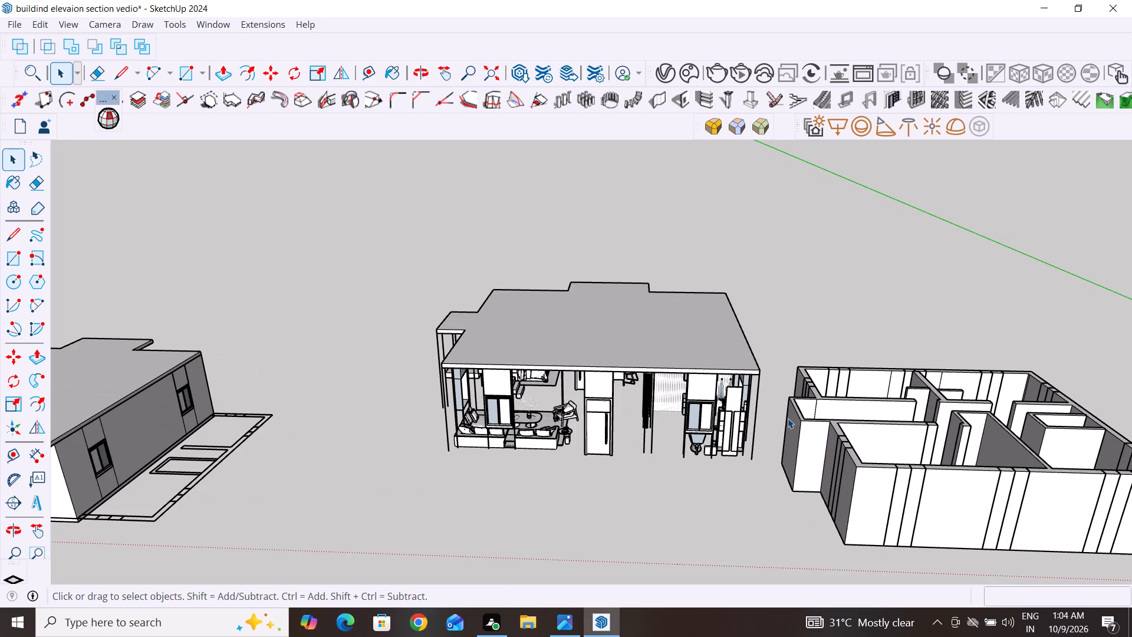
pyautogui.moveTo(787, 418); pyautogui.dragTo(767, 309, button='middle')
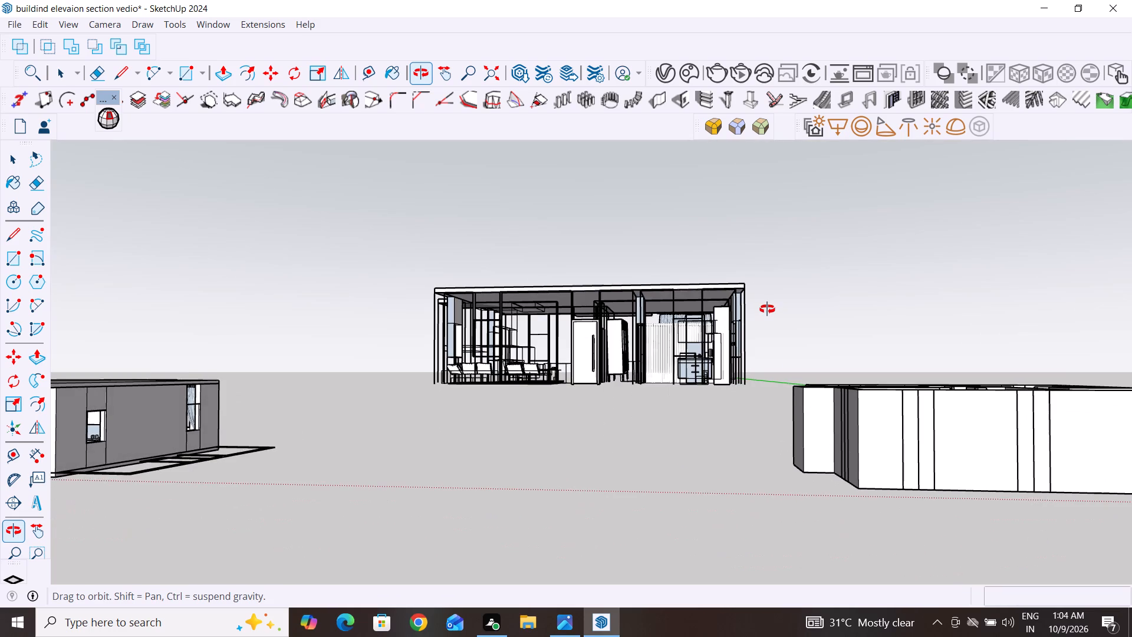
pyautogui.moveTo(767, 309); pyautogui.dragTo(774, 469, button='middle')
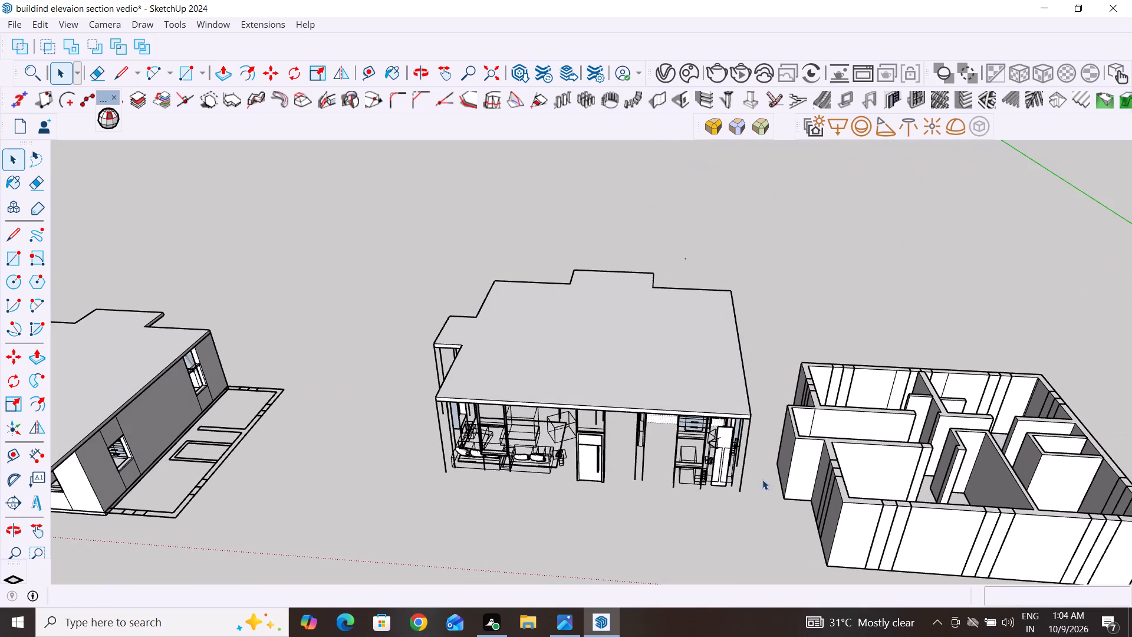
pyautogui.click(627, 523)
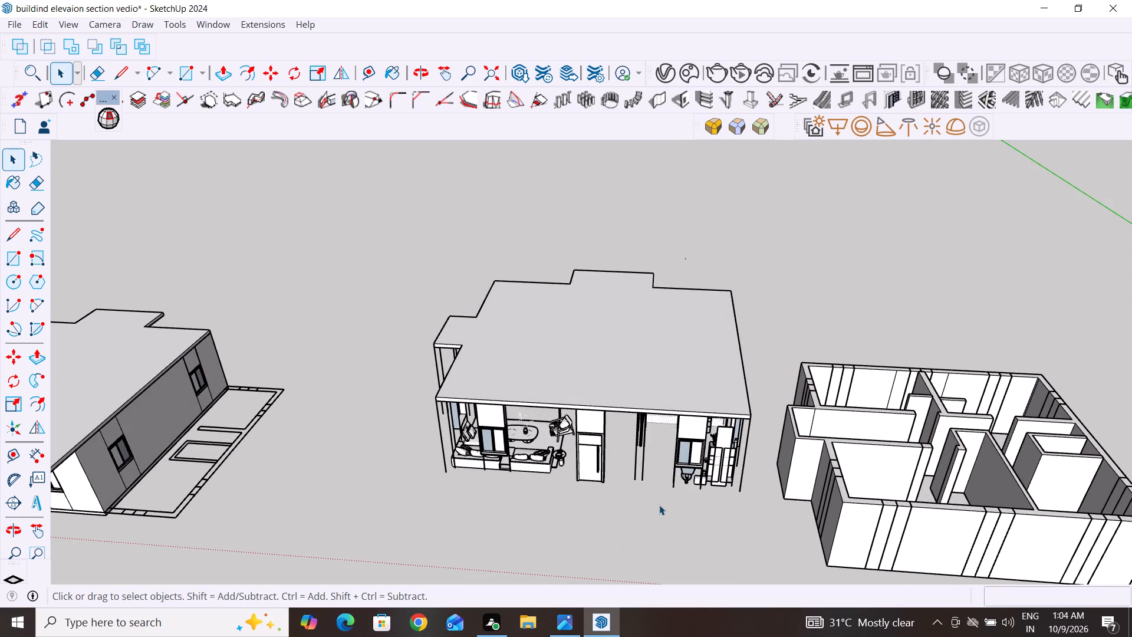
pyautogui.scroll(2, 659, 505)
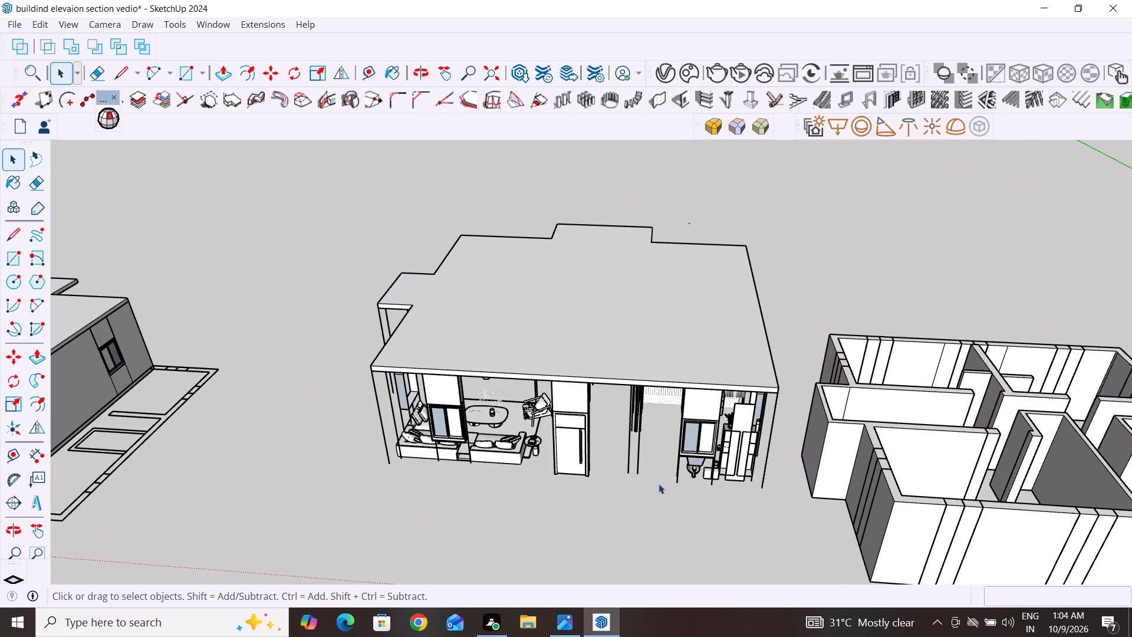
pyautogui.scroll(-4, 721, 435)
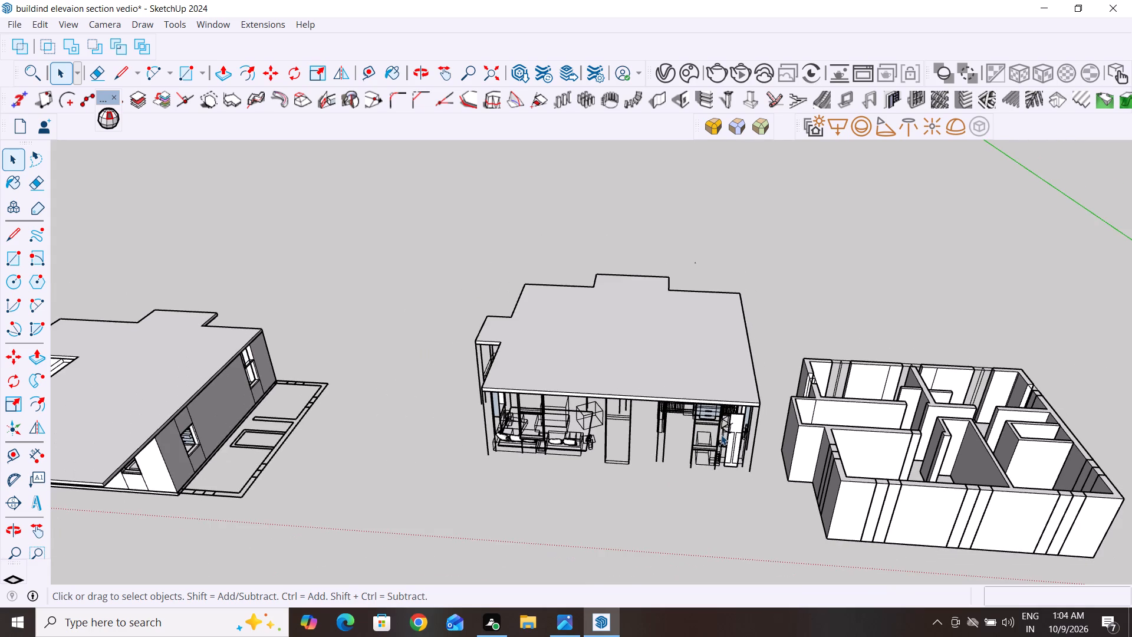
pyautogui.moveTo(544, 488); pyautogui.dragTo(558, 497, button='middle')
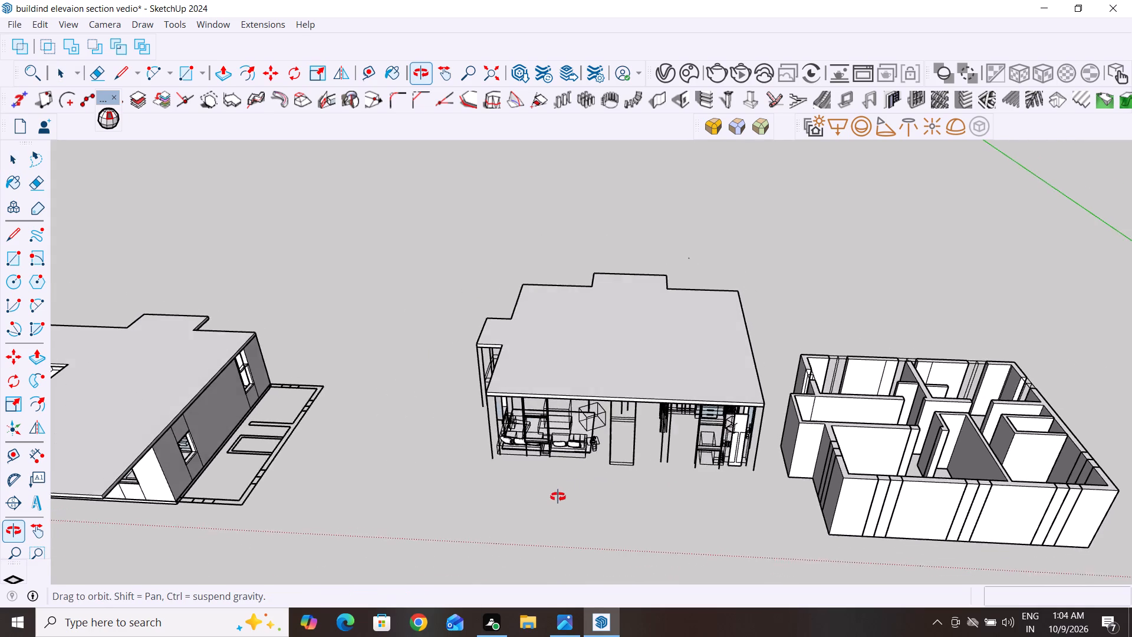
pyautogui.moveTo(558, 497); pyautogui.dragTo(812, 500, button='middle')
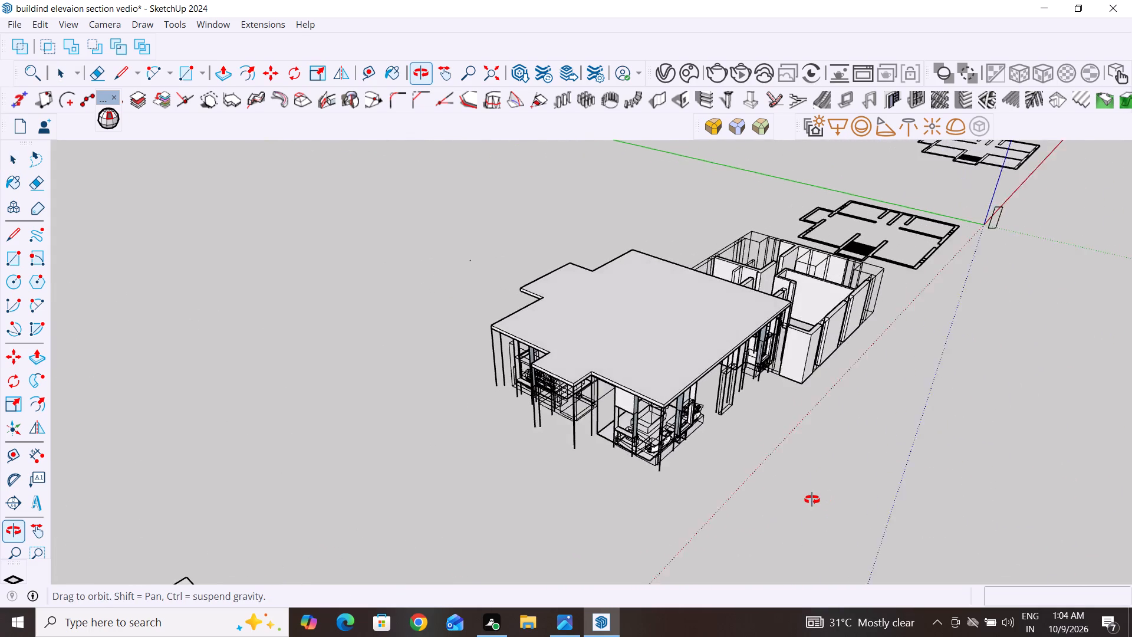
pyautogui.moveTo(812, 500); pyautogui.dragTo(539, 398, button='middle')
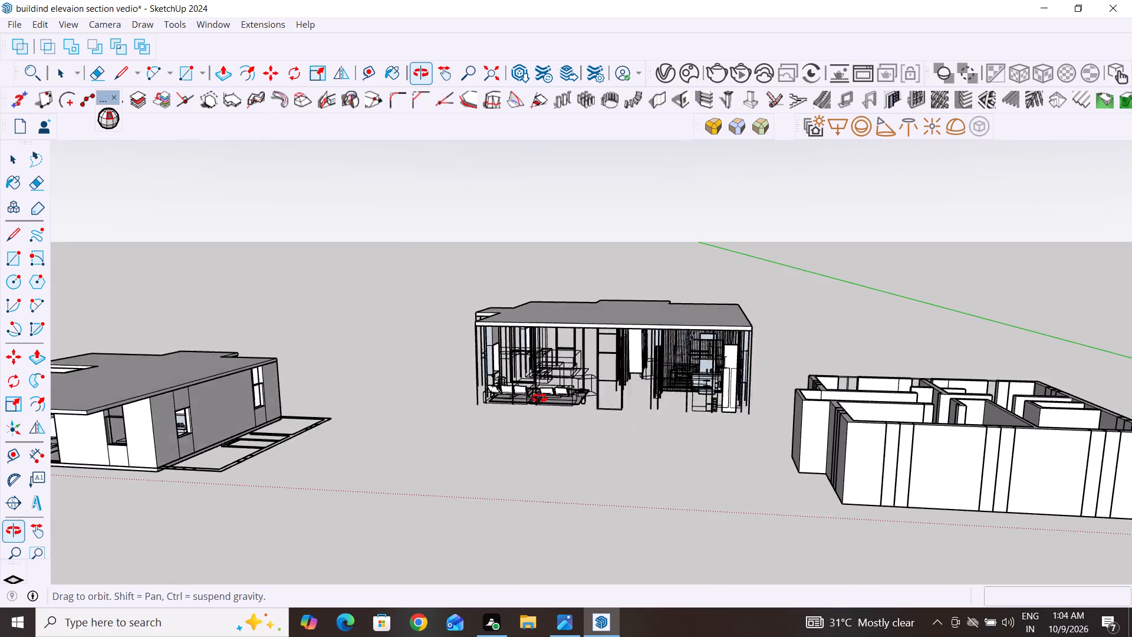
pyautogui.moveTo(539, 398); pyautogui.dragTo(552, 478, button='middle')
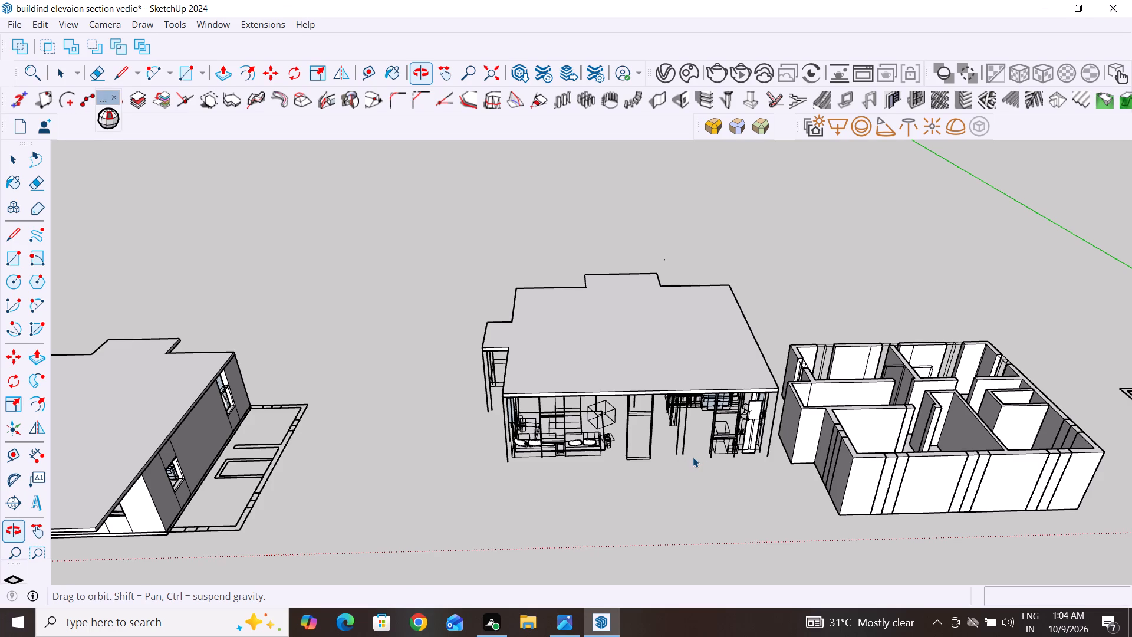
pyautogui.scroll(4, 786, 431)
pyautogui.moveTo(786, 431); pyautogui.dragTo(664, 270, button='middle')
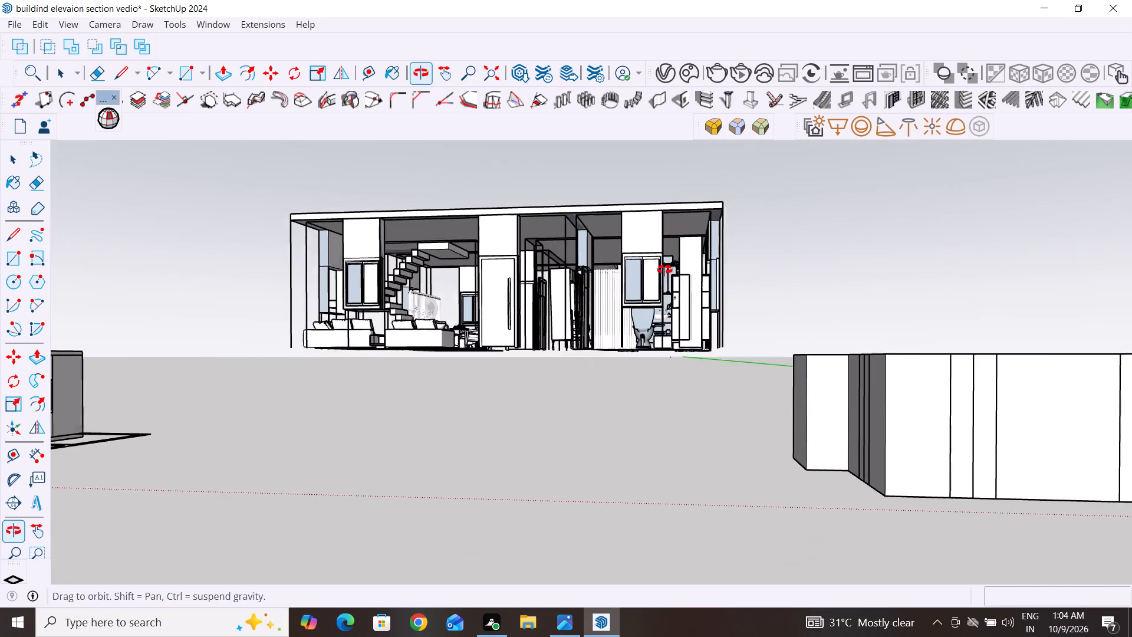
pyautogui.moveTo(664, 270); pyautogui.dragTo(578, 384, button='middle')
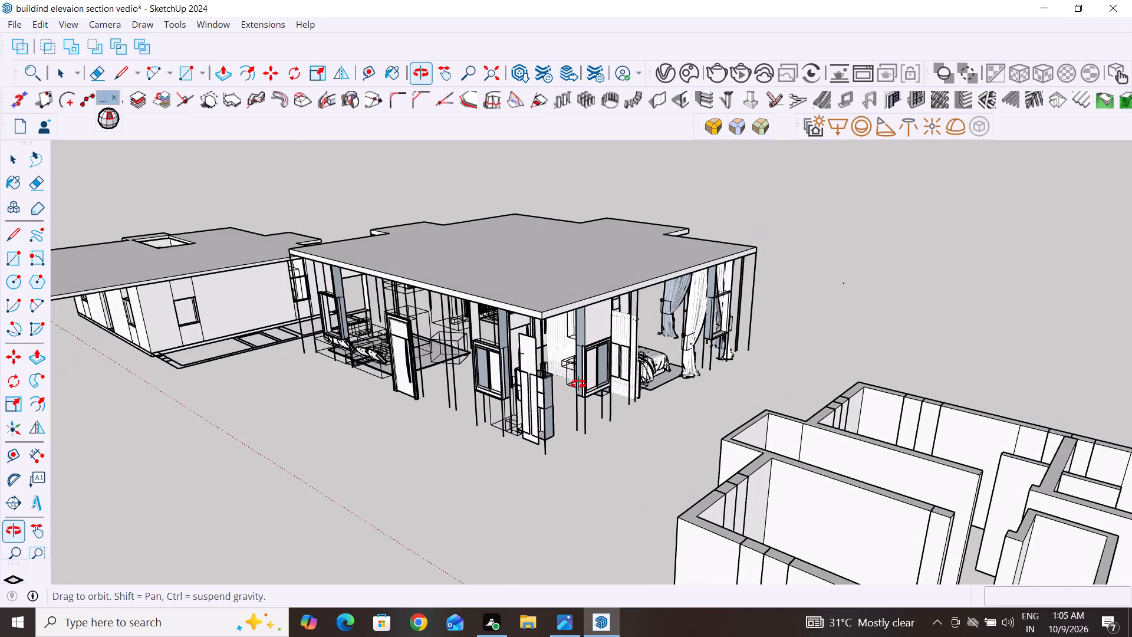
pyautogui.moveTo(578, 384); pyautogui.dragTo(726, 496, button='middle')
pyautogui.scroll(1, 595, 429)
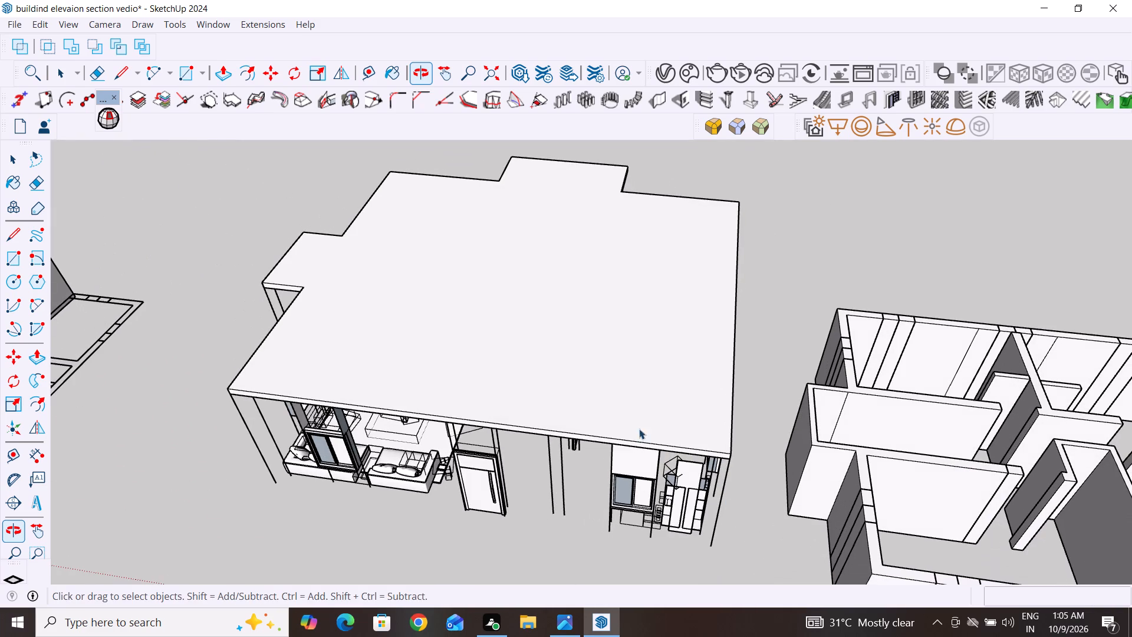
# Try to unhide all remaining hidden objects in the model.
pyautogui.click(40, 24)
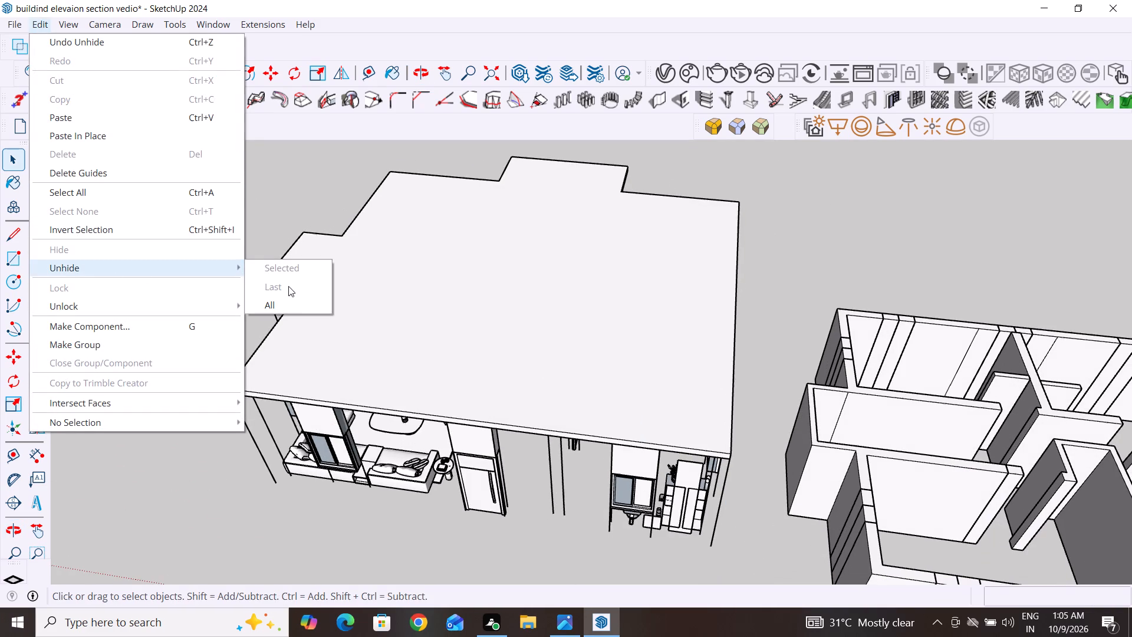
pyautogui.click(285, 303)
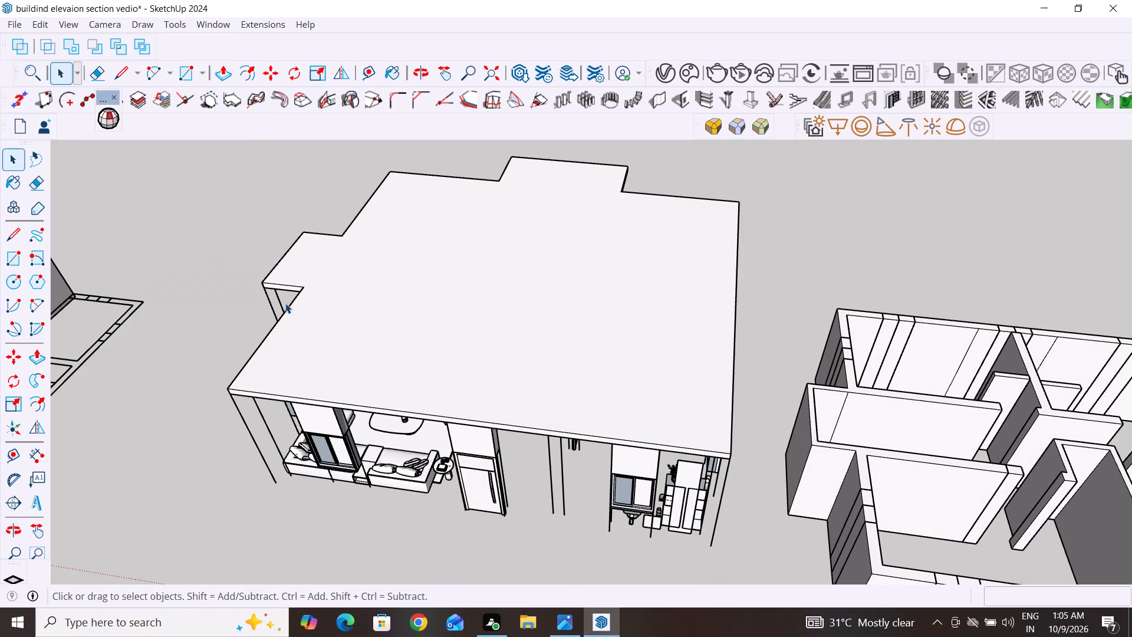
# Examine the roofed furnished house and its surroundings from above, the front and the sides.
pyautogui.scroll(-4, 517, 484)
pyautogui.moveTo(517, 484); pyautogui.dragTo(526, 459, button='middle')
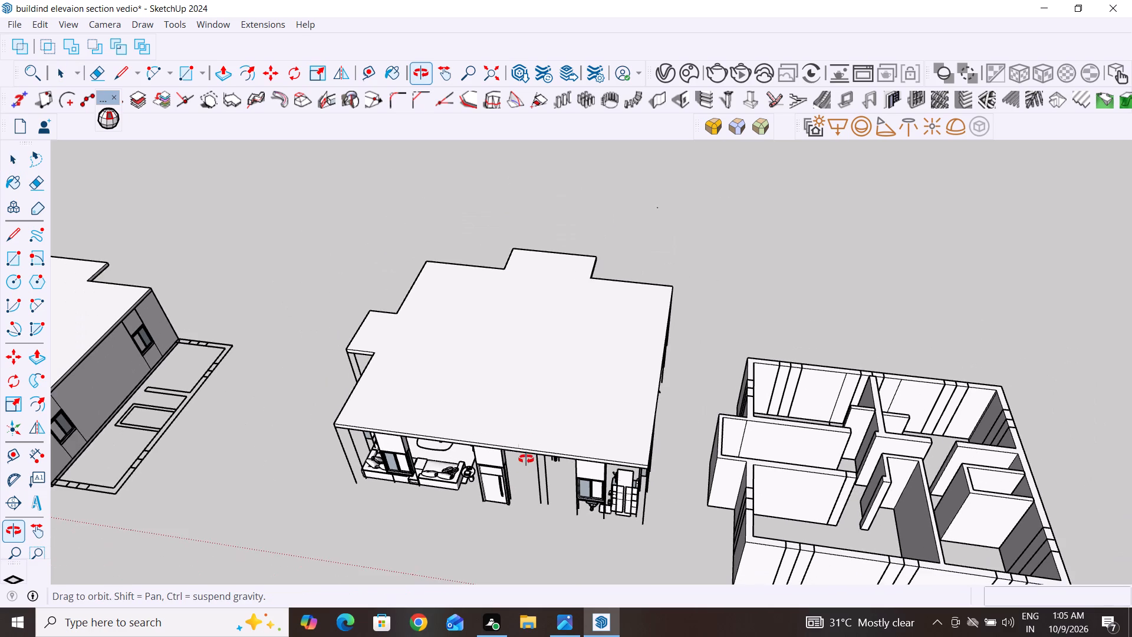
pyautogui.moveTo(526, 459); pyautogui.dragTo(512, 357, button='middle')
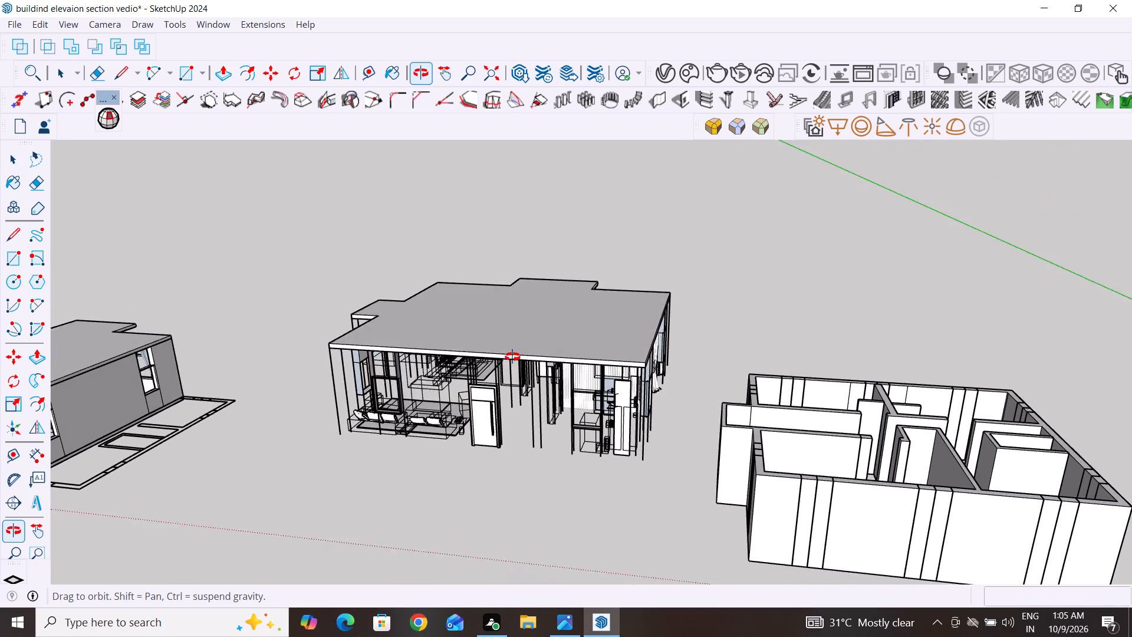
pyautogui.moveTo(512, 357); pyautogui.dragTo(728, 376, button='middle')
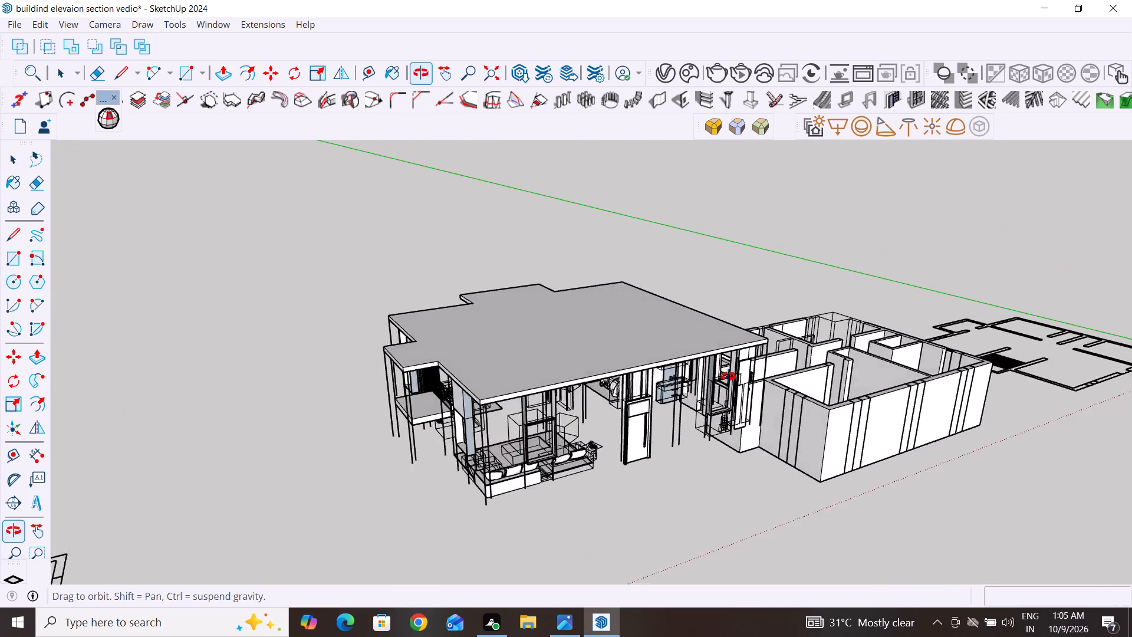
pyautogui.moveTo(728, 376); pyautogui.dragTo(597, 411, button='middle')
pyautogui.scroll(-3, 757, 353)
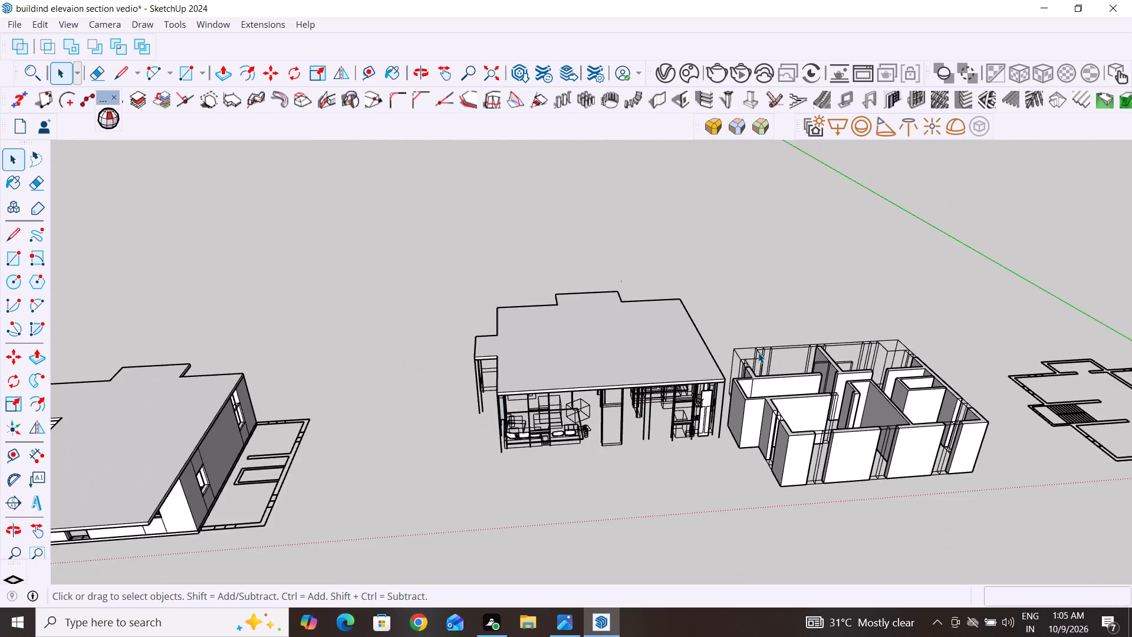
pyautogui.scroll(-1, 758, 353)
pyautogui.scroll(2, 606, 424)
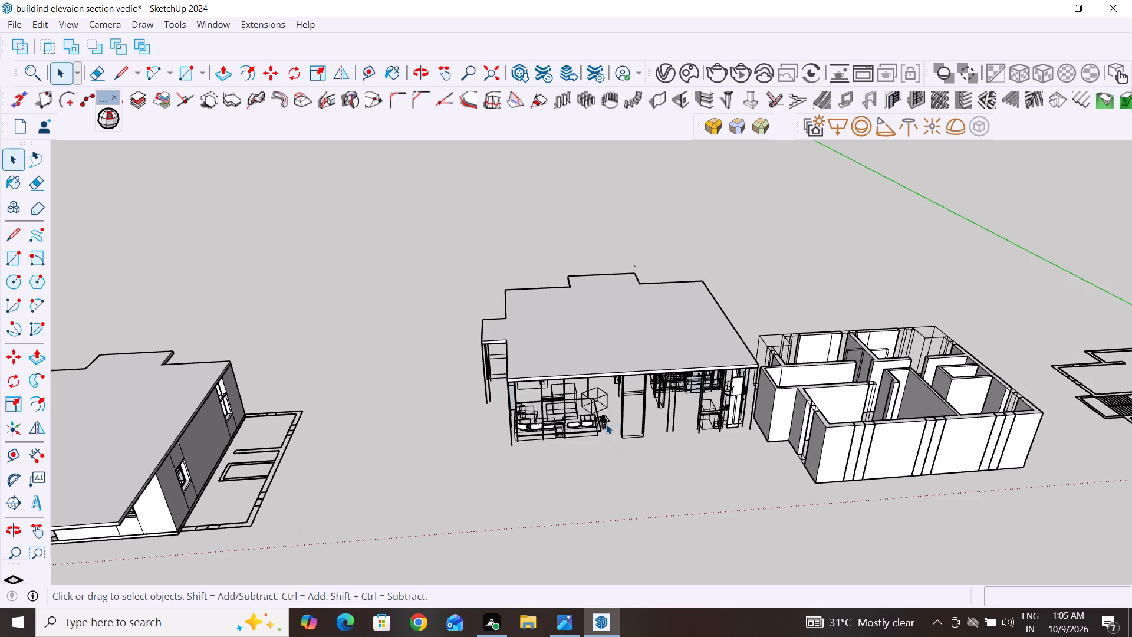
pyautogui.scroll(5, 606, 423)
pyautogui.moveTo(647, 382); pyautogui.dragTo(703, 279, button='middle')
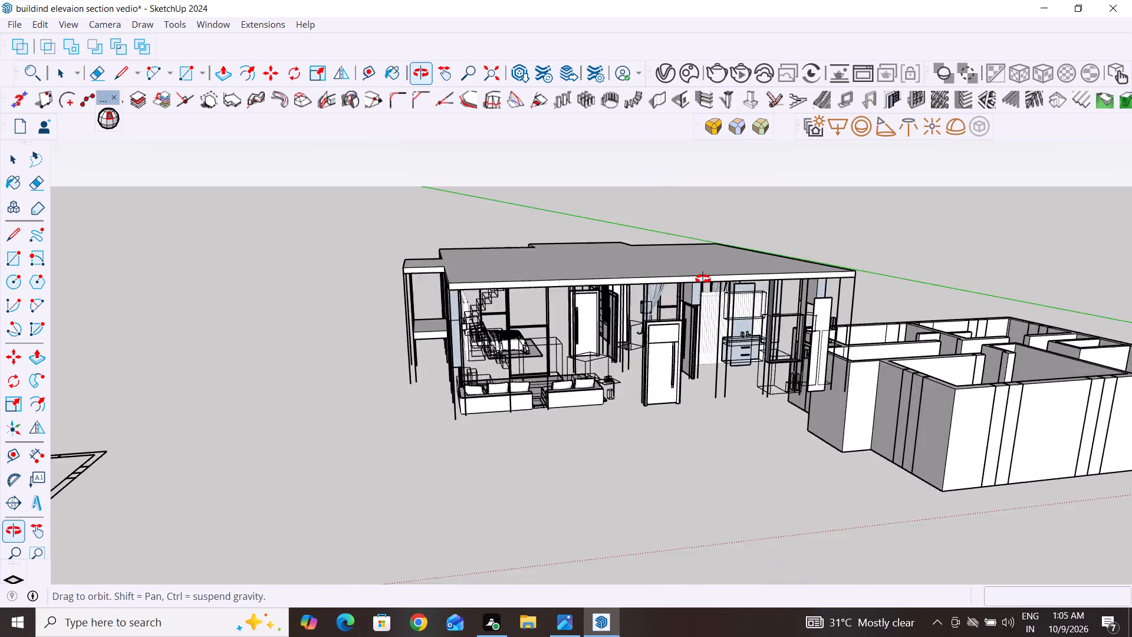
pyautogui.moveTo(703, 279); pyautogui.dragTo(931, 403, button='middle')
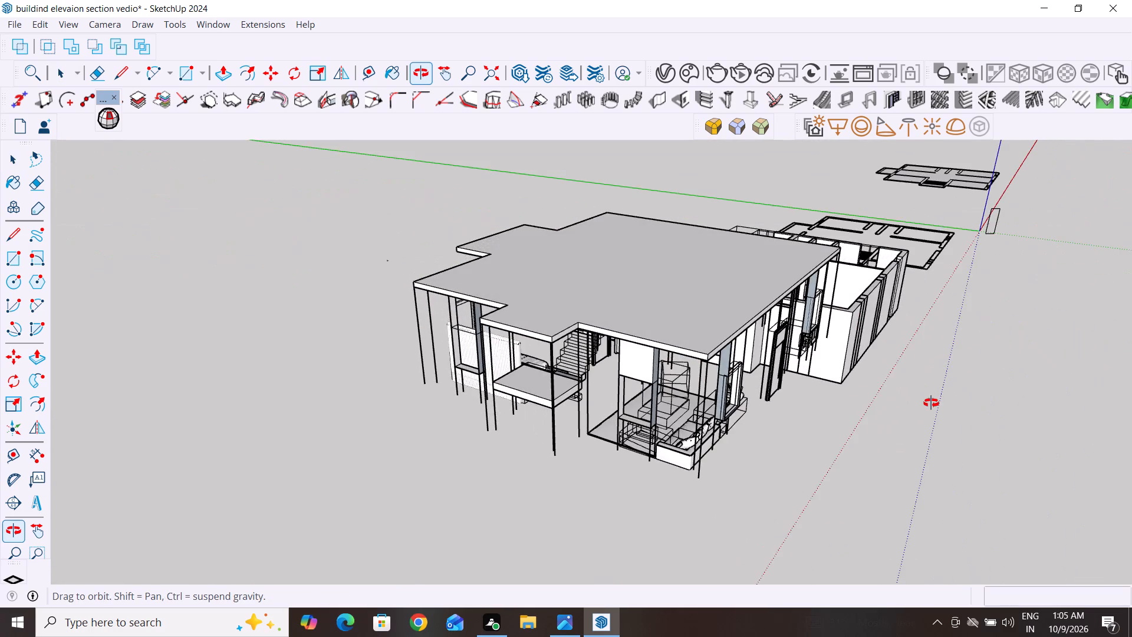
pyautogui.moveTo(931, 403); pyautogui.dragTo(1041, 499, button='middle')
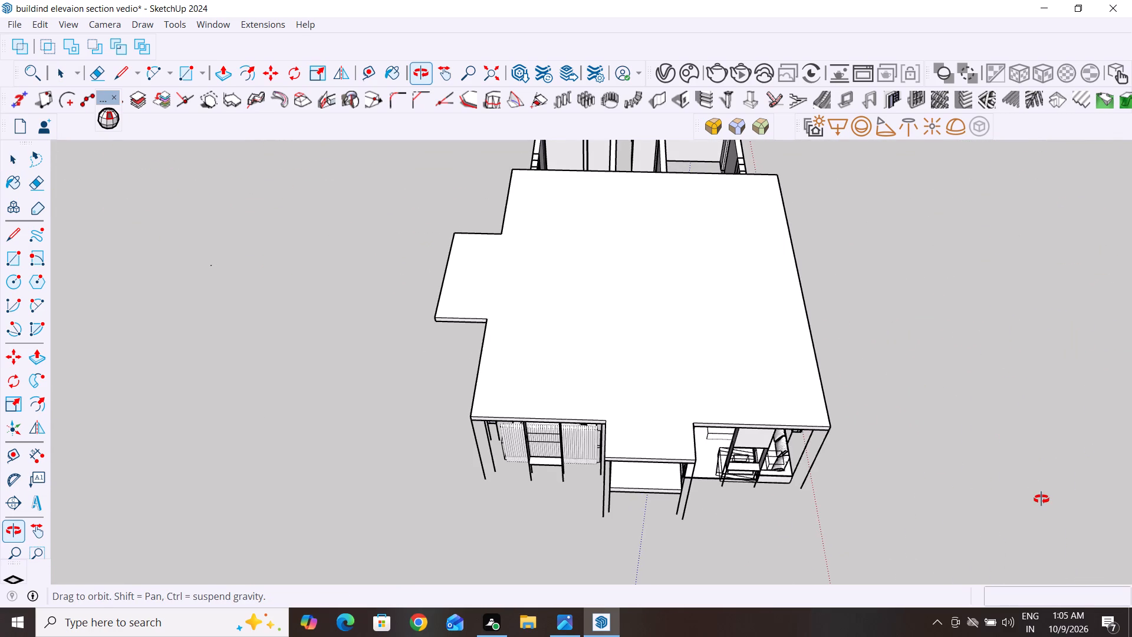
pyautogui.moveTo(1041, 499); pyautogui.dragTo(998, 357, button='middle')
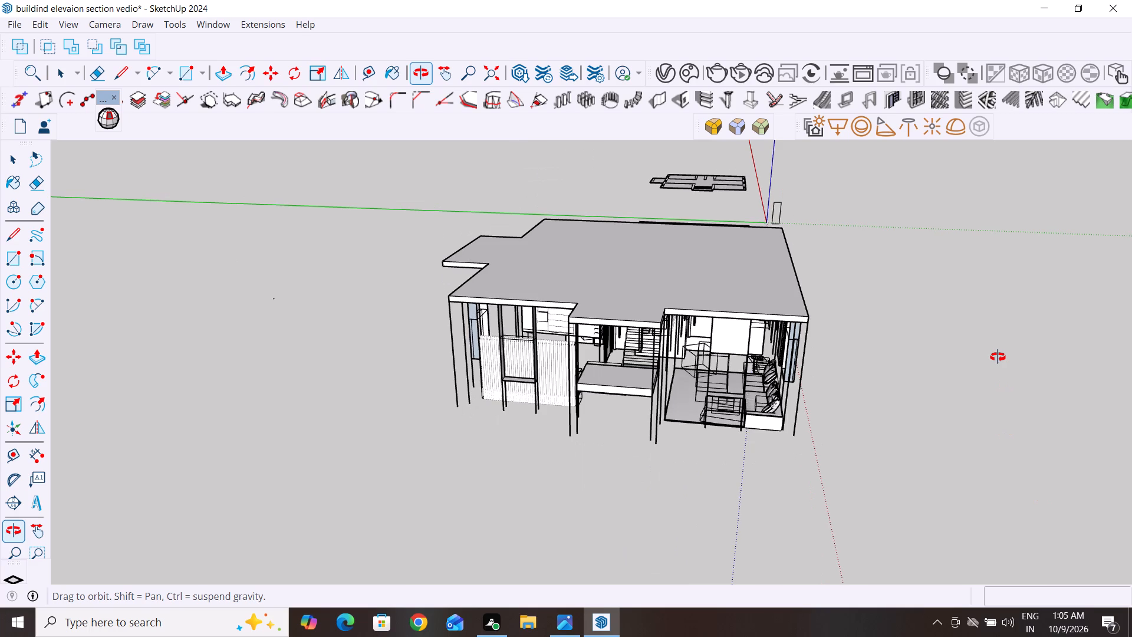
pyautogui.moveTo(998, 357); pyautogui.dragTo(1082, 390, button='middle')
pyautogui.scroll(4, 559, 402)
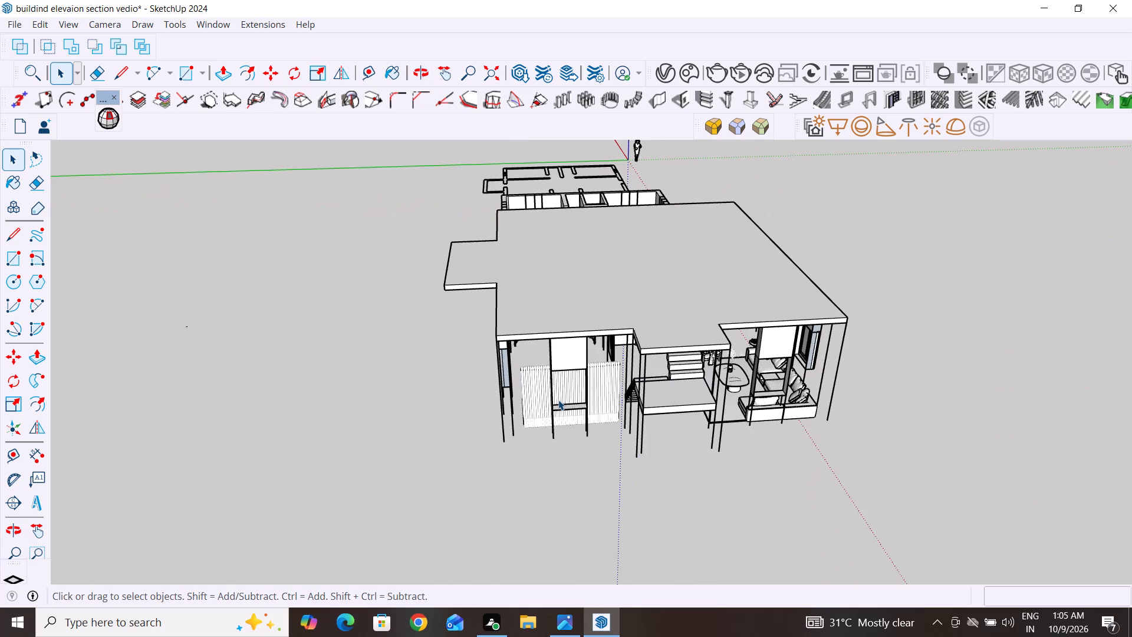
pyautogui.scroll(1, 518, 364)
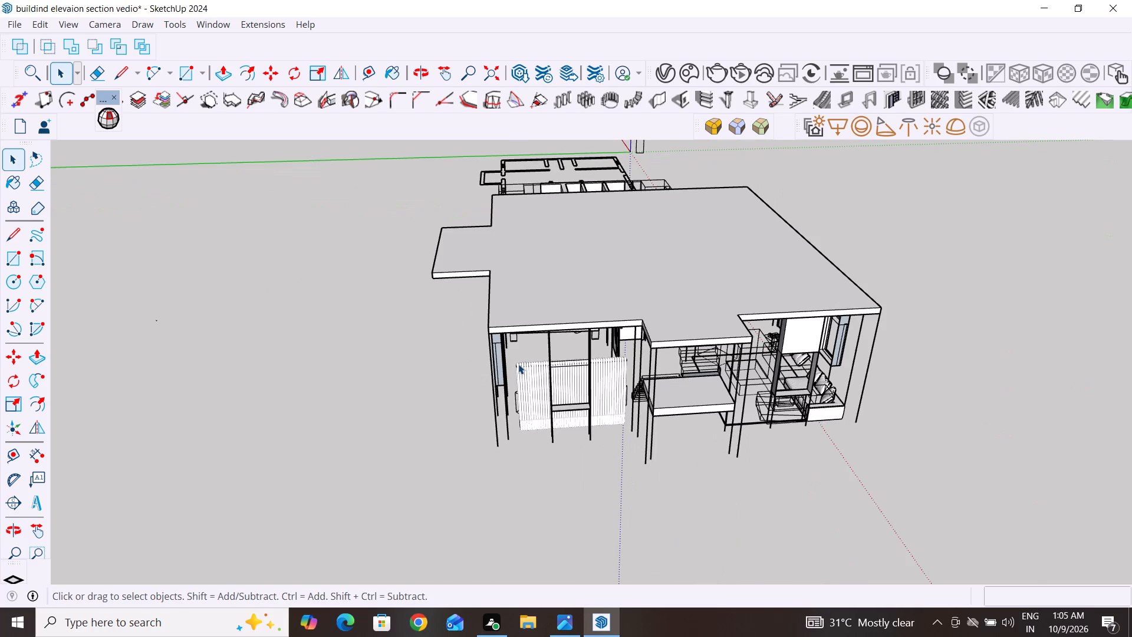
pyautogui.scroll(2, 518, 364)
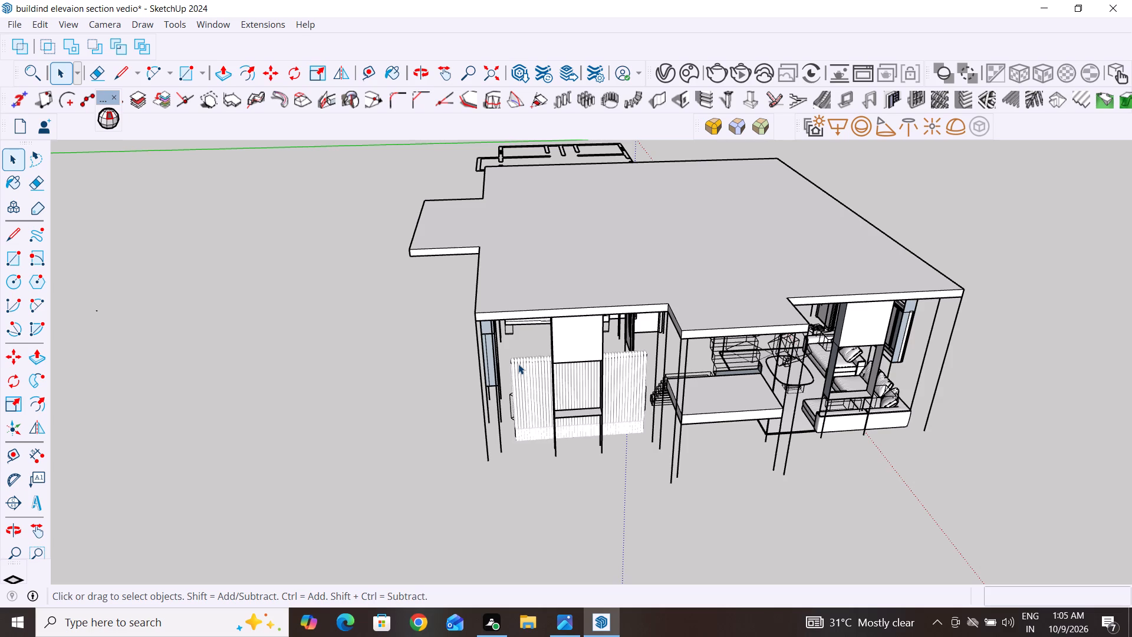
pyautogui.moveTo(983, 357); pyautogui.dragTo(843, 369, button='middle')
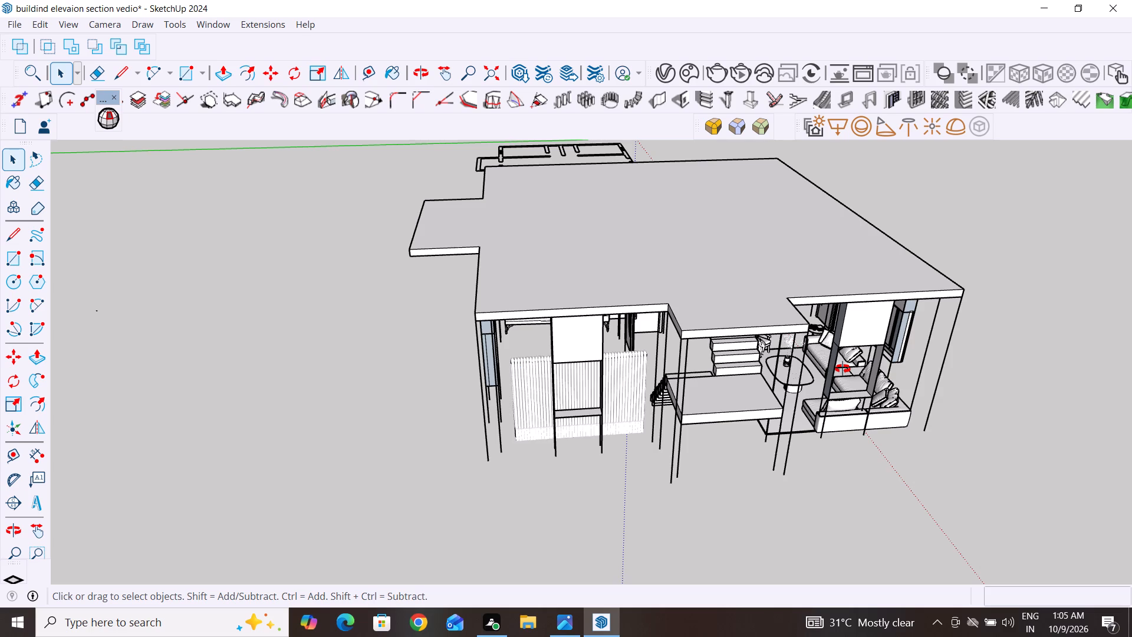
pyautogui.moveTo(843, 369); pyautogui.dragTo(793, 324, button='middle')
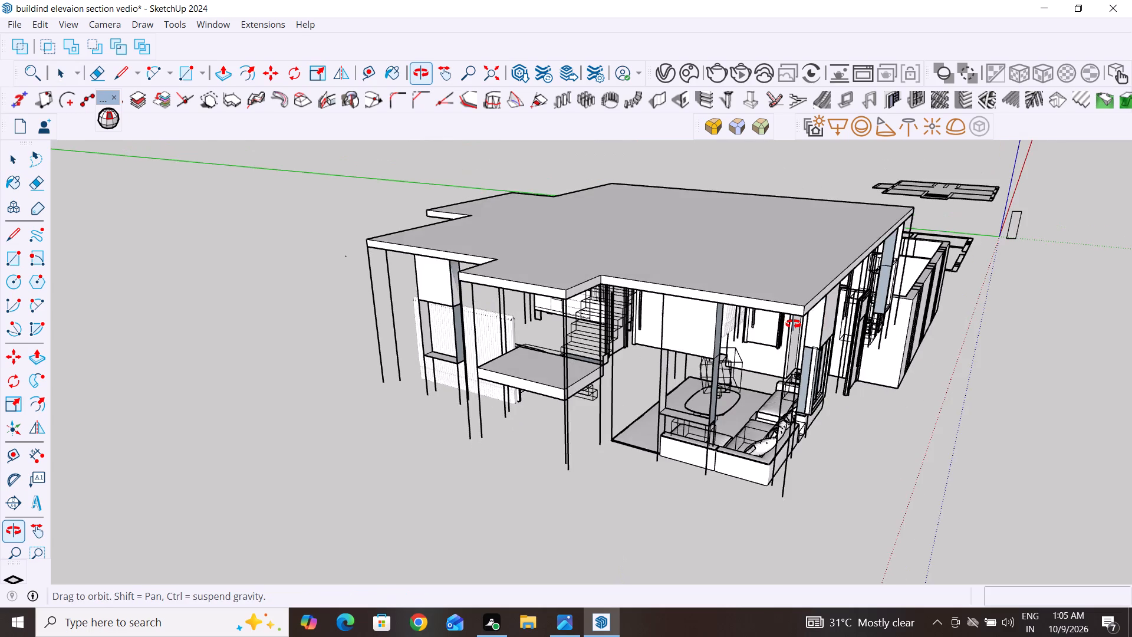
pyautogui.moveTo(793, 324); pyautogui.dragTo(639, 302, button='middle')
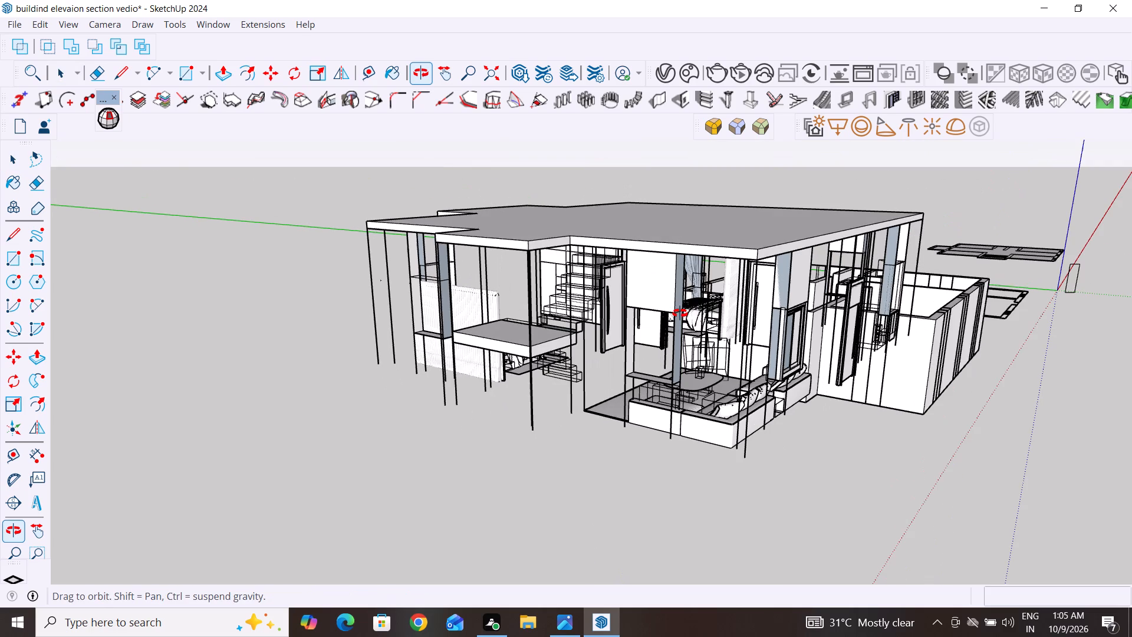
pyautogui.moveTo(799, 376); pyautogui.dragTo(691, 354, button='middle')
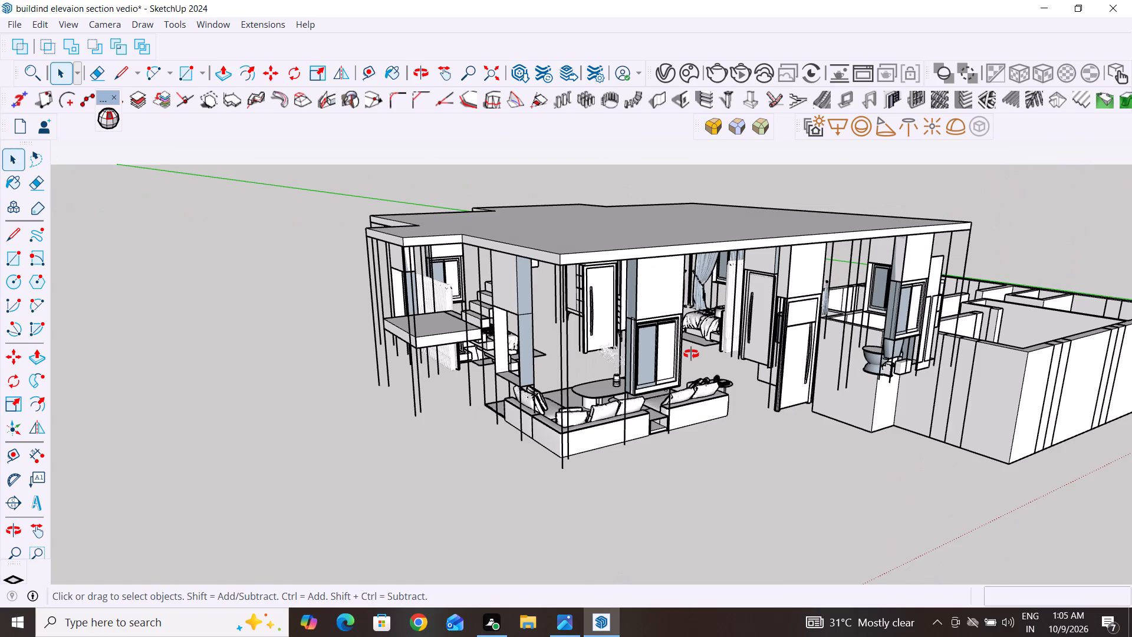
pyautogui.moveTo(691, 354); pyautogui.dragTo(582, 382, button='middle')
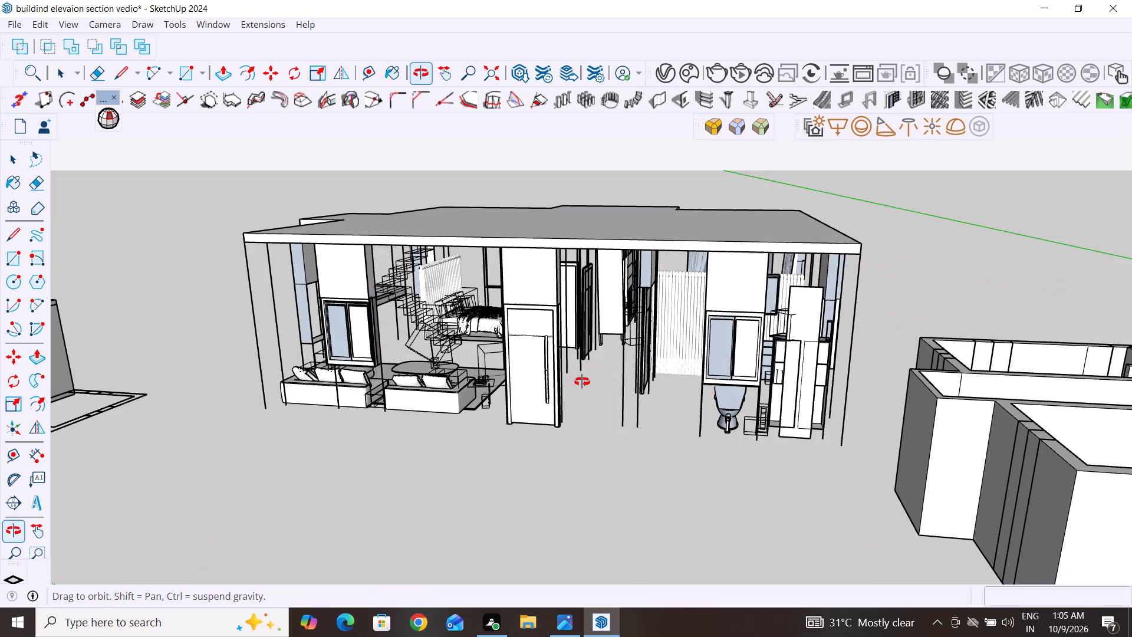
pyautogui.moveTo(582, 382); pyautogui.dragTo(584, 386, button='middle')
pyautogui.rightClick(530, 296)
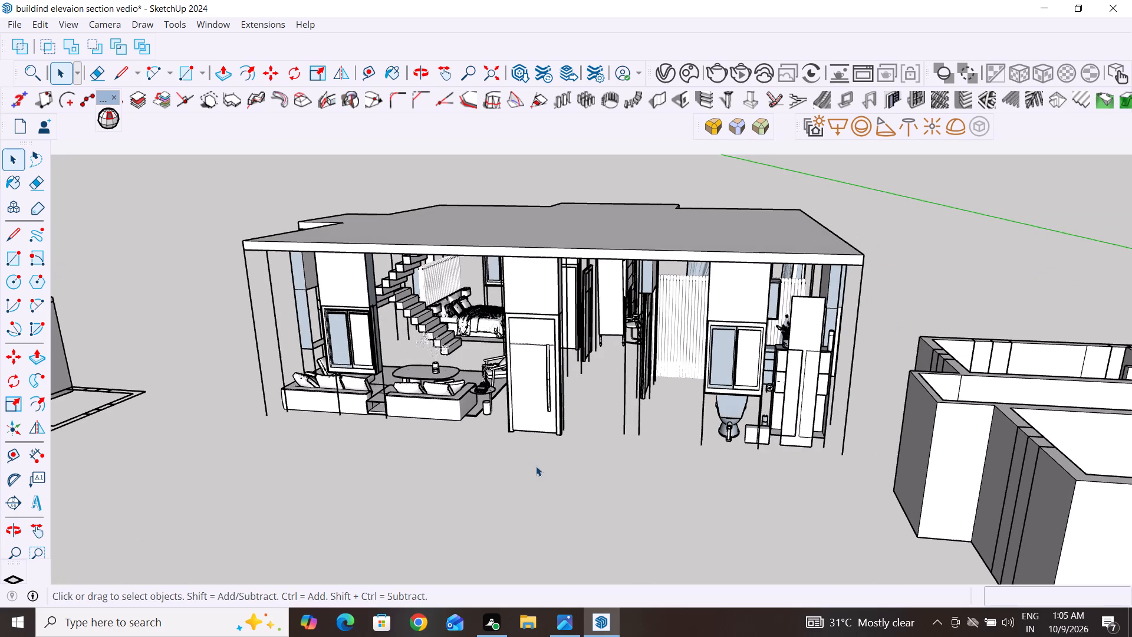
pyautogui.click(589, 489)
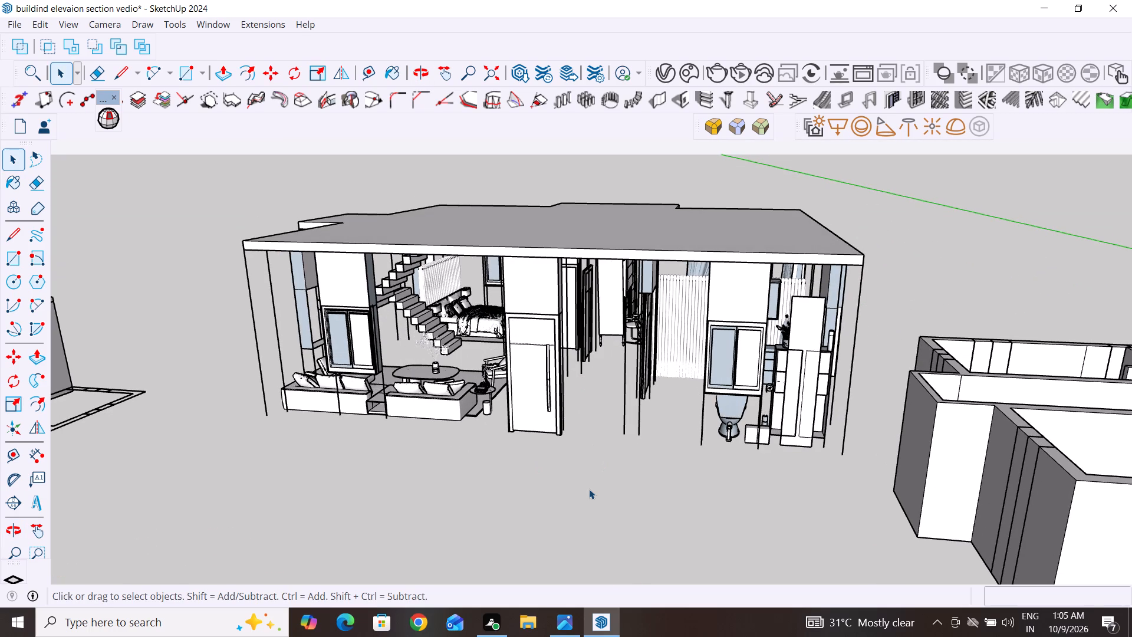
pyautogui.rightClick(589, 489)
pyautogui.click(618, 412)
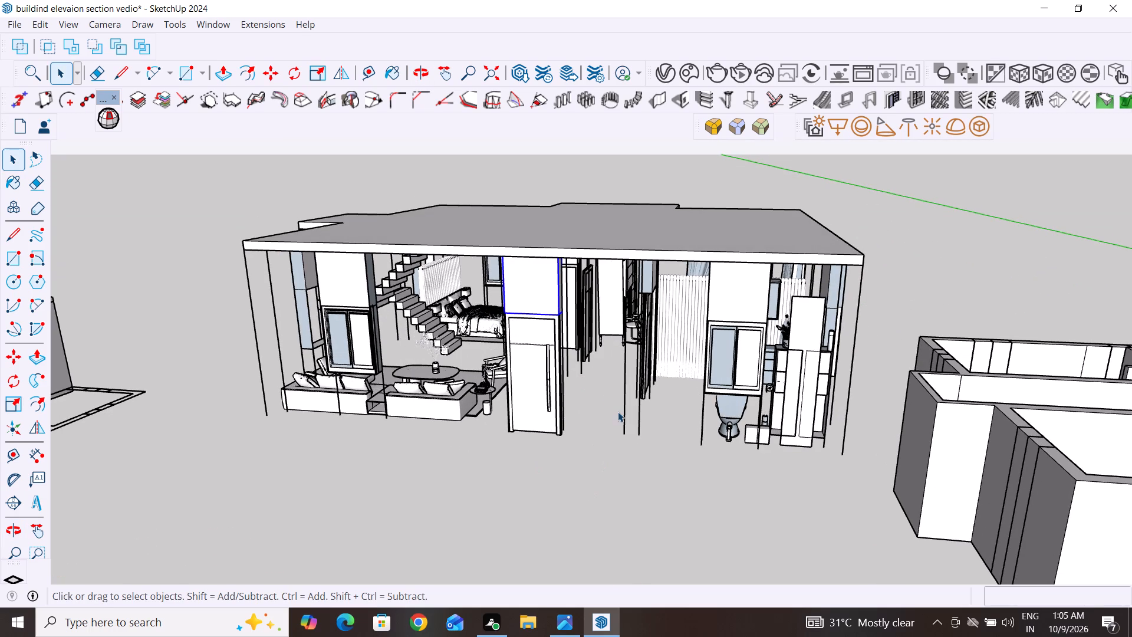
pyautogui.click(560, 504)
# Delete the roof slab covering the furnished house.
pyautogui.click(603, 253)
pyautogui.click(613, 469)
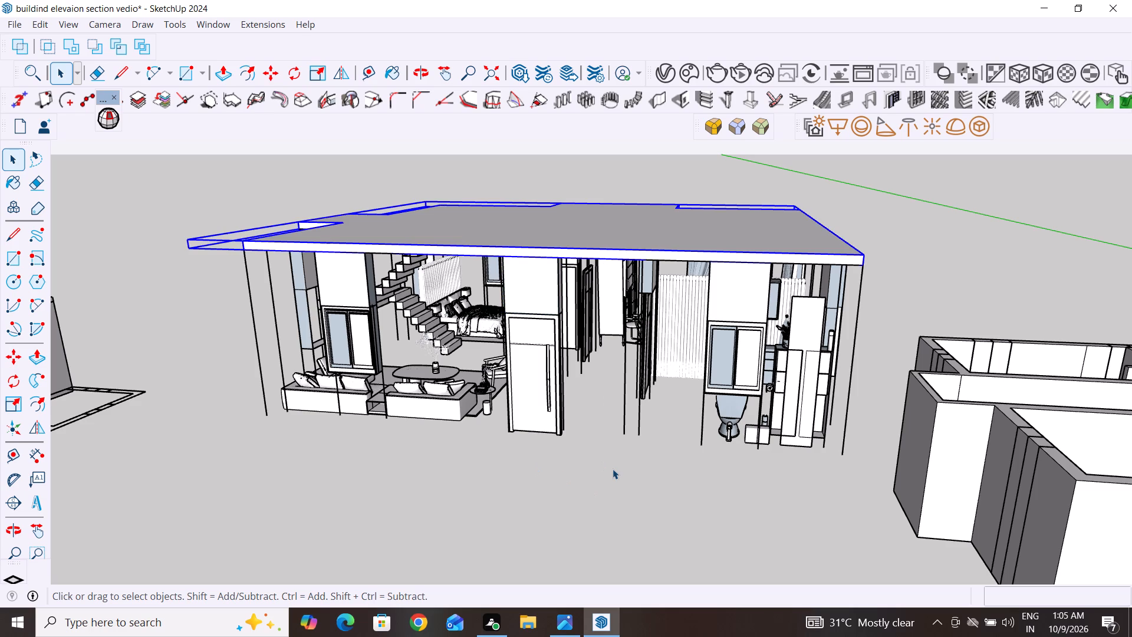
pyautogui.click(617, 257)
pyautogui.press('Delete')
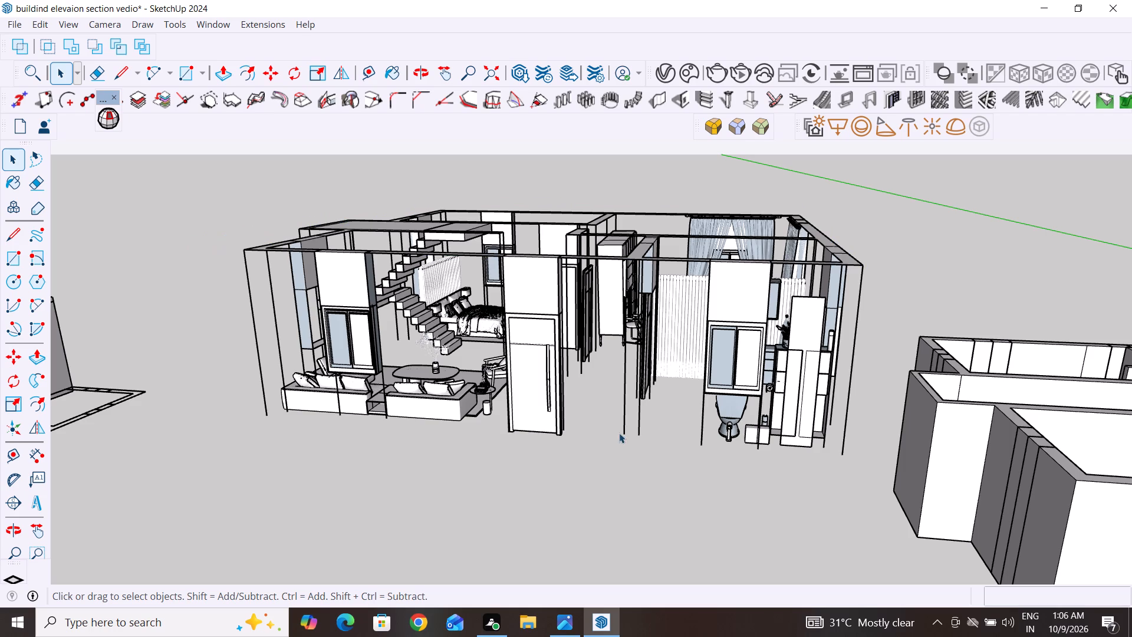
# Delete the remaining top face over the projecting bay beside the staircase.
pyautogui.scroll(1, 640, 440)
pyautogui.moveTo(641, 442); pyautogui.dragTo(618, 568, button='middle')
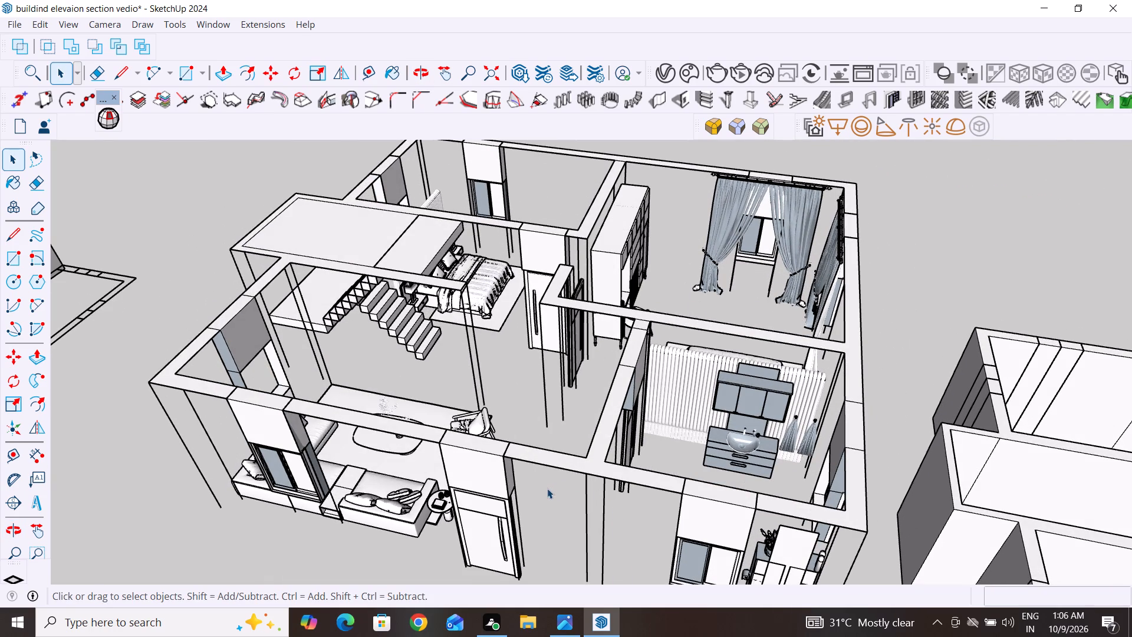
pyautogui.moveTo(551, 487); pyautogui.dragTo(506, 432, button='middle')
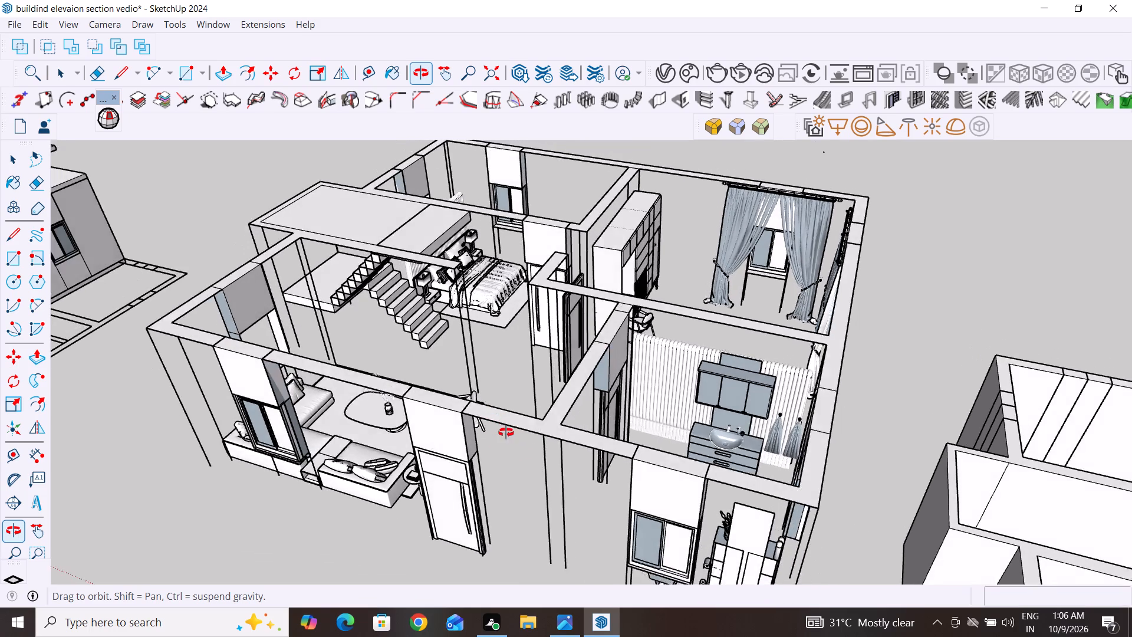
pyautogui.moveTo(506, 432); pyautogui.dragTo(662, 506, button='middle')
pyautogui.click(311, 304)
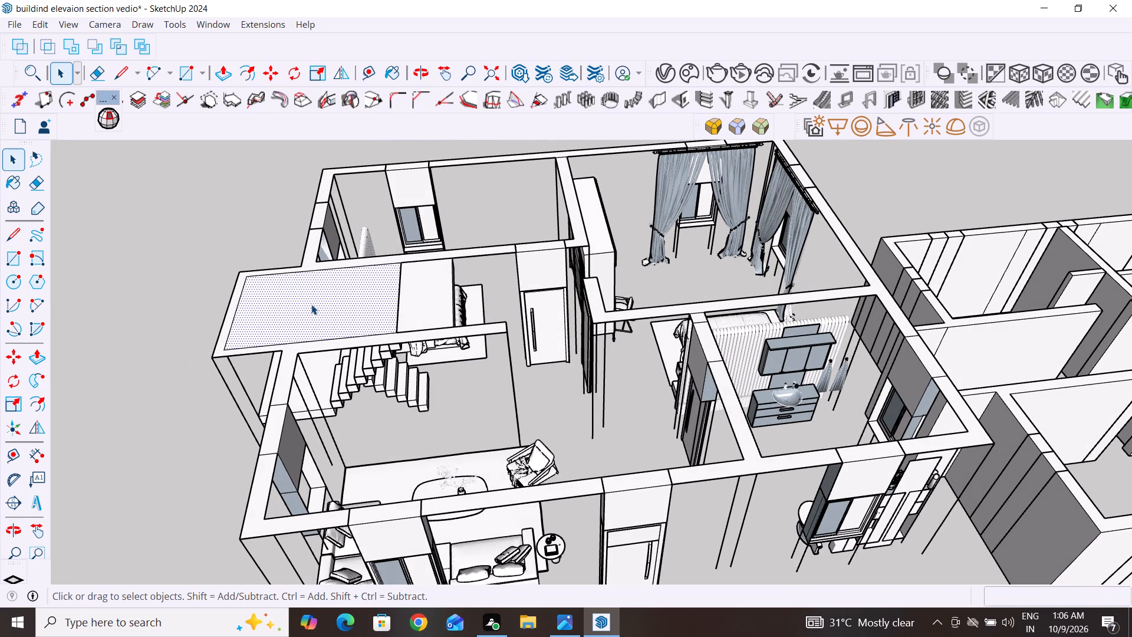
pyautogui.press('Delete')
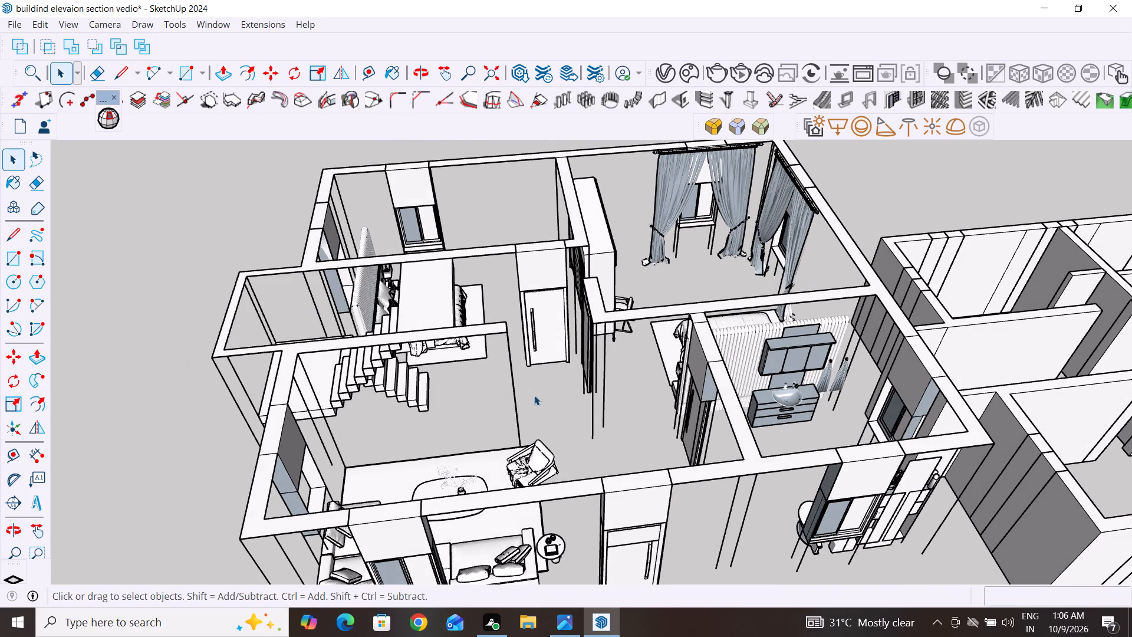
# Draw a 4' 4" line along the base from the side window's edge to the outer corner beside the sofa, closing that wall face.
pyautogui.moveTo(548, 423); pyautogui.dragTo(544, 442, button='middle')
pyautogui.moveTo(544, 442); pyautogui.dragTo(428, 443, button='middle')
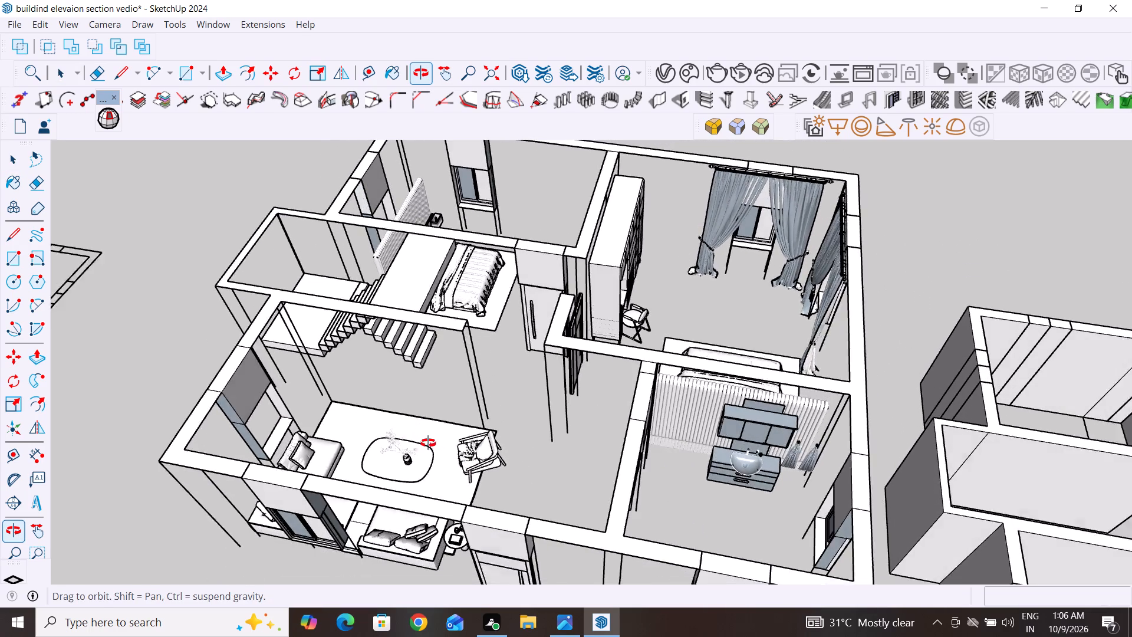
pyautogui.moveTo(428, 443); pyautogui.dragTo(512, 419, button='middle')
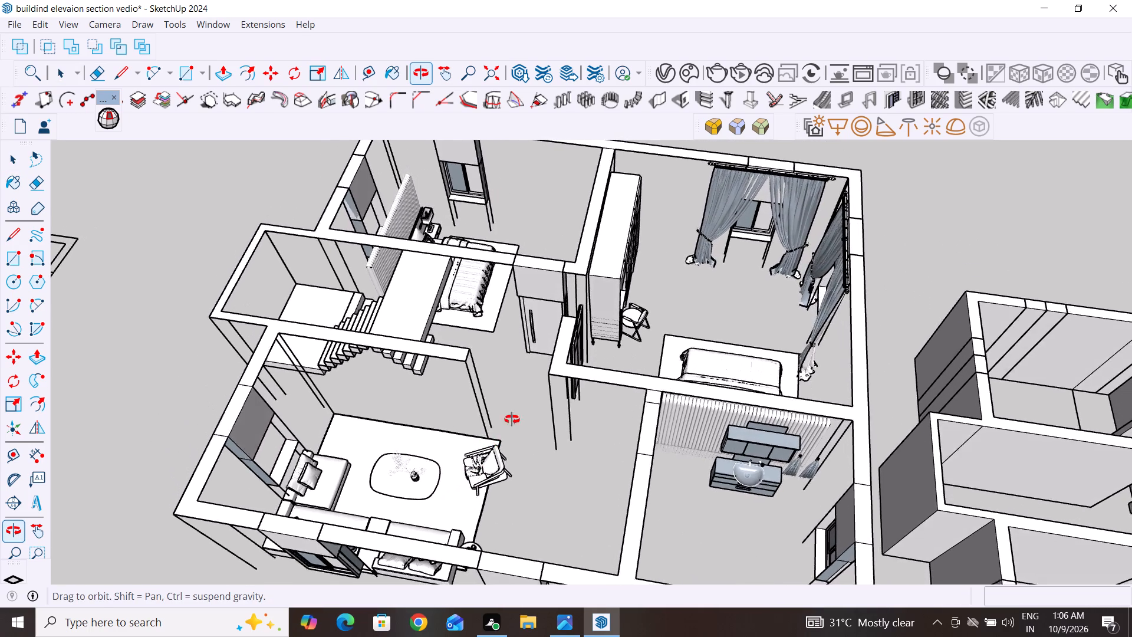
pyautogui.moveTo(512, 419); pyautogui.dragTo(614, 297, button='middle')
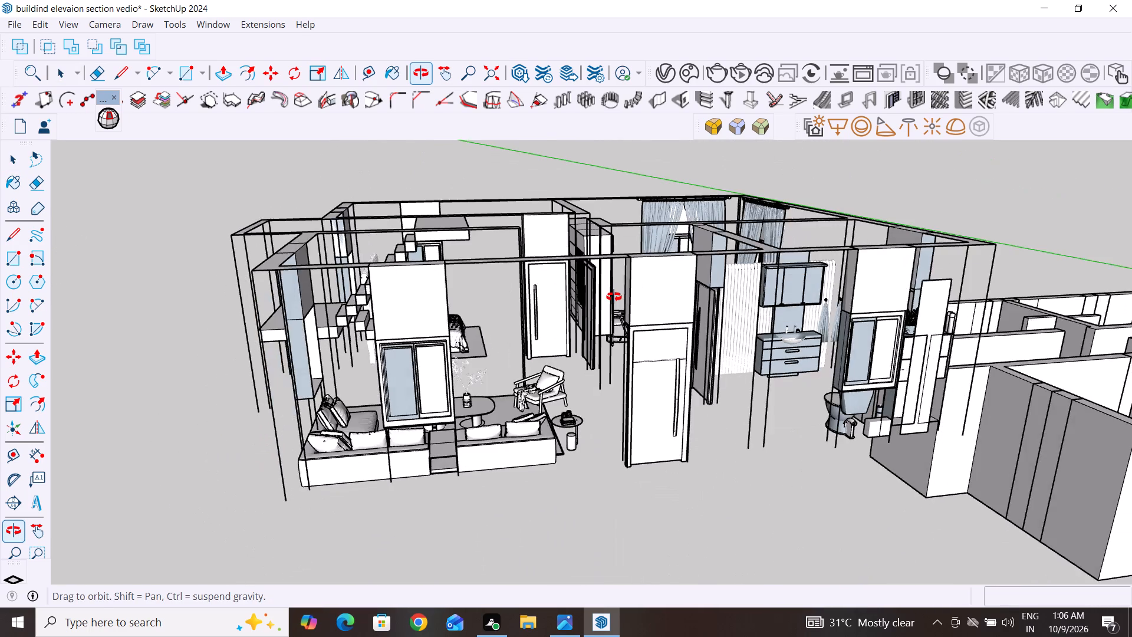
pyautogui.moveTo(614, 297); pyautogui.dragTo(728, 301, button='middle')
pyautogui.scroll(-1, 728, 306)
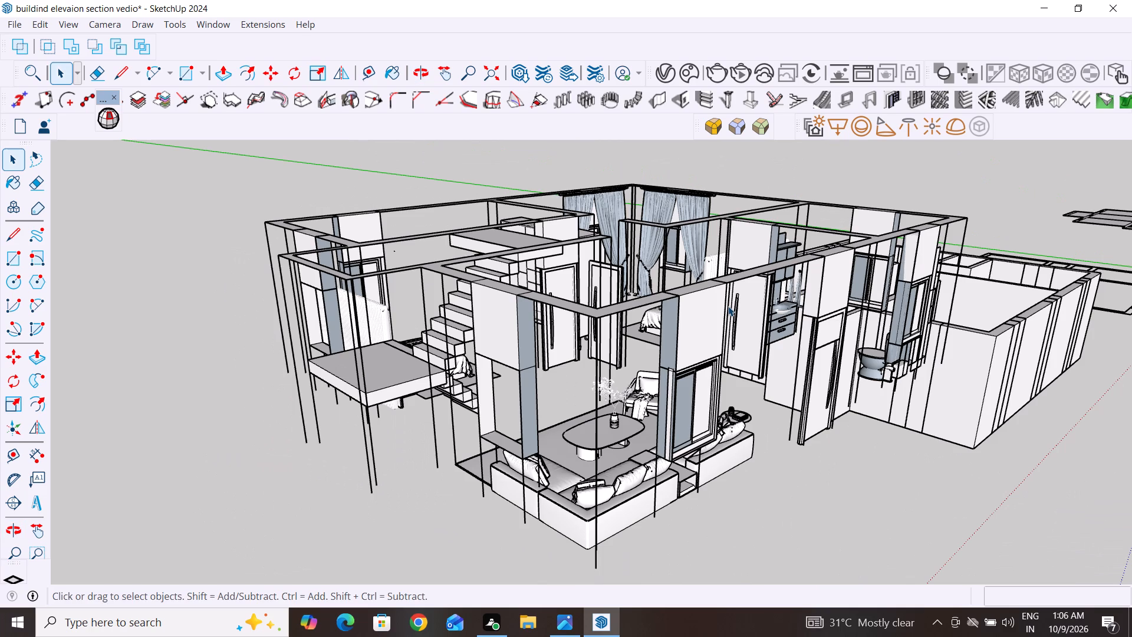
pyautogui.scroll(-2, 728, 306)
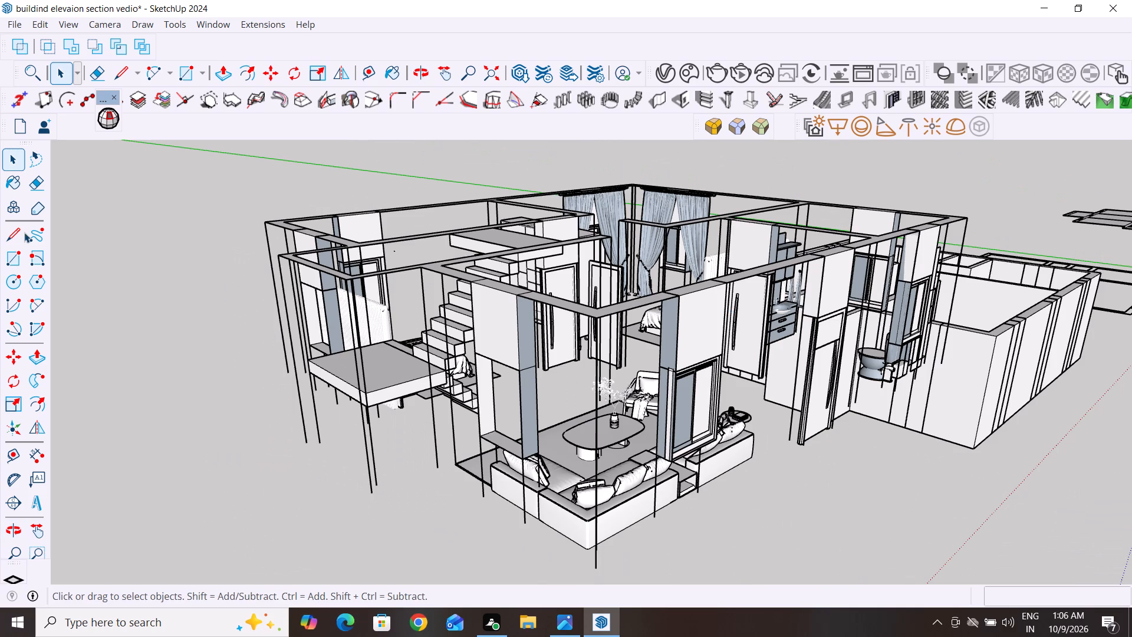
pyautogui.click(12, 231)
pyautogui.click(15, 234)
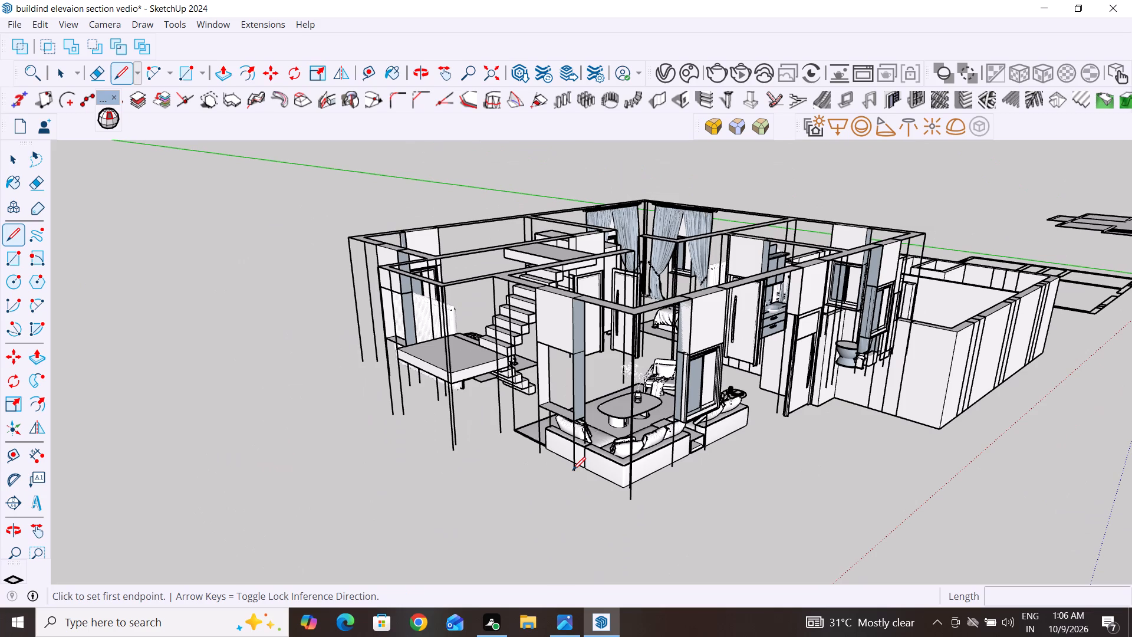
pyautogui.click(575, 471)
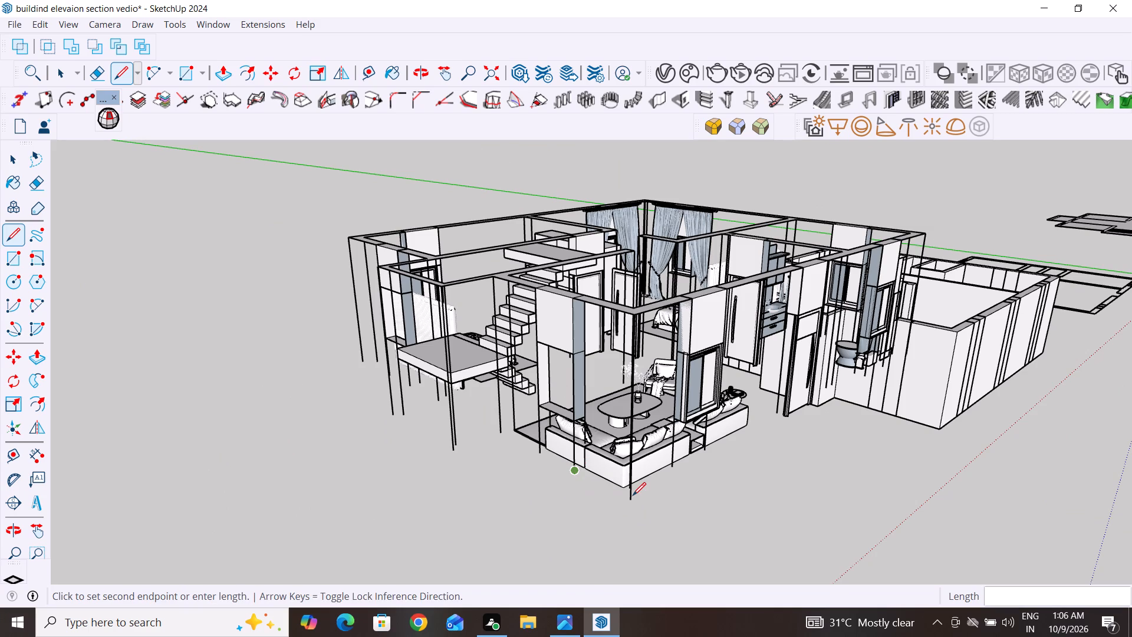
pyautogui.click(629, 503)
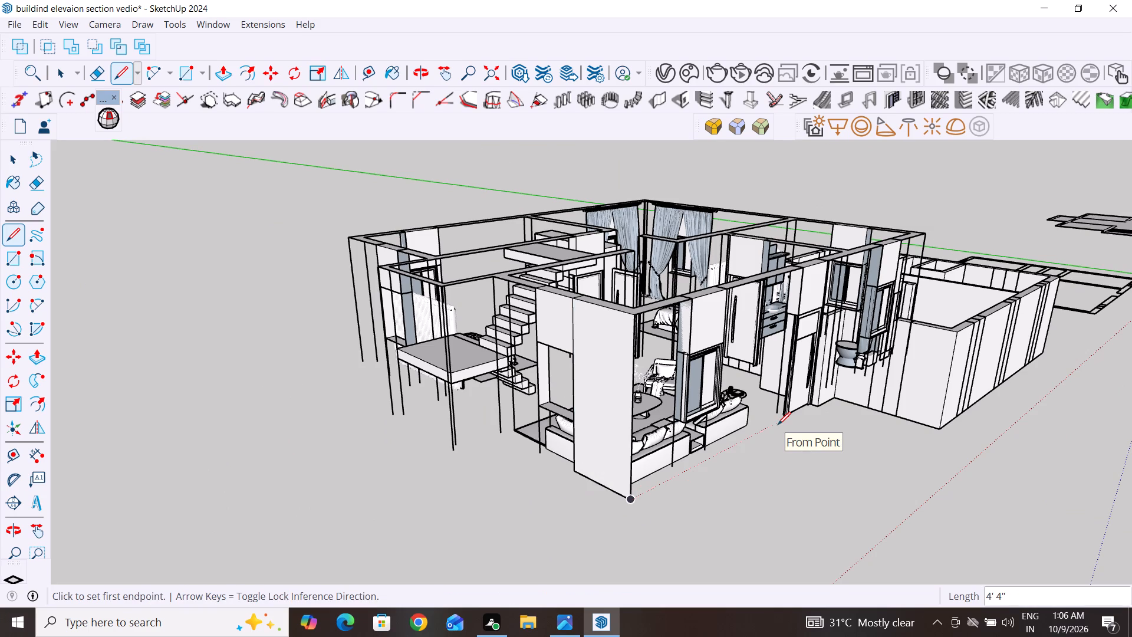
# Draw a 15' 2" base line from the living-room corner to the entrance door, closing the front wall face around its window.
pyautogui.moveTo(781, 449); pyautogui.dragTo(783, 445, button='middle')
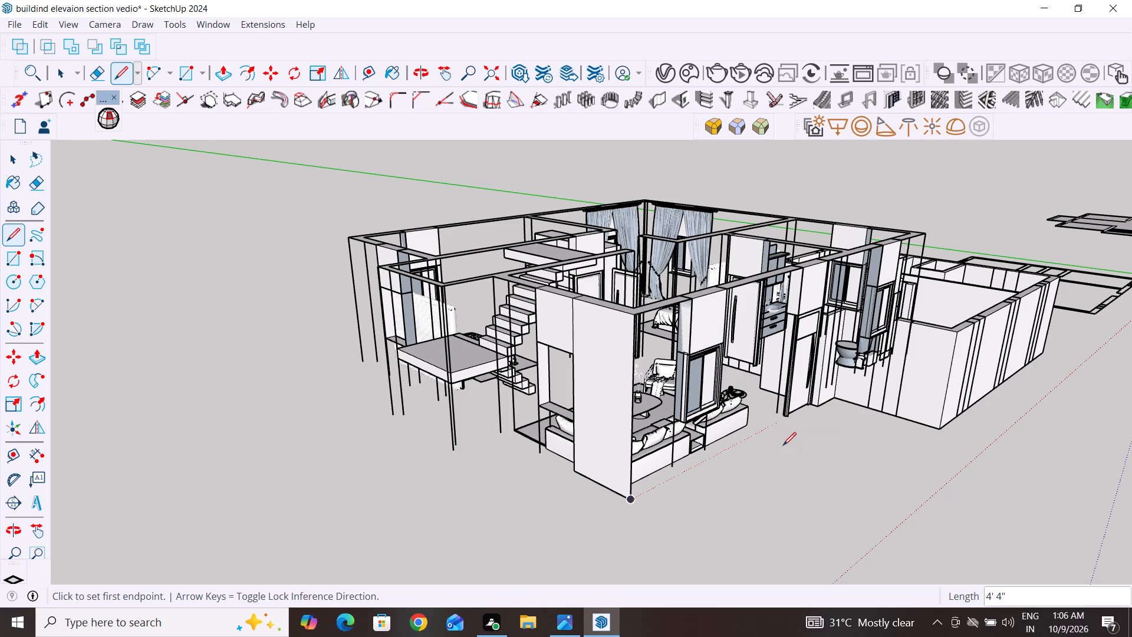
pyautogui.moveTo(783, 445); pyautogui.dragTo(554, 488, button='middle')
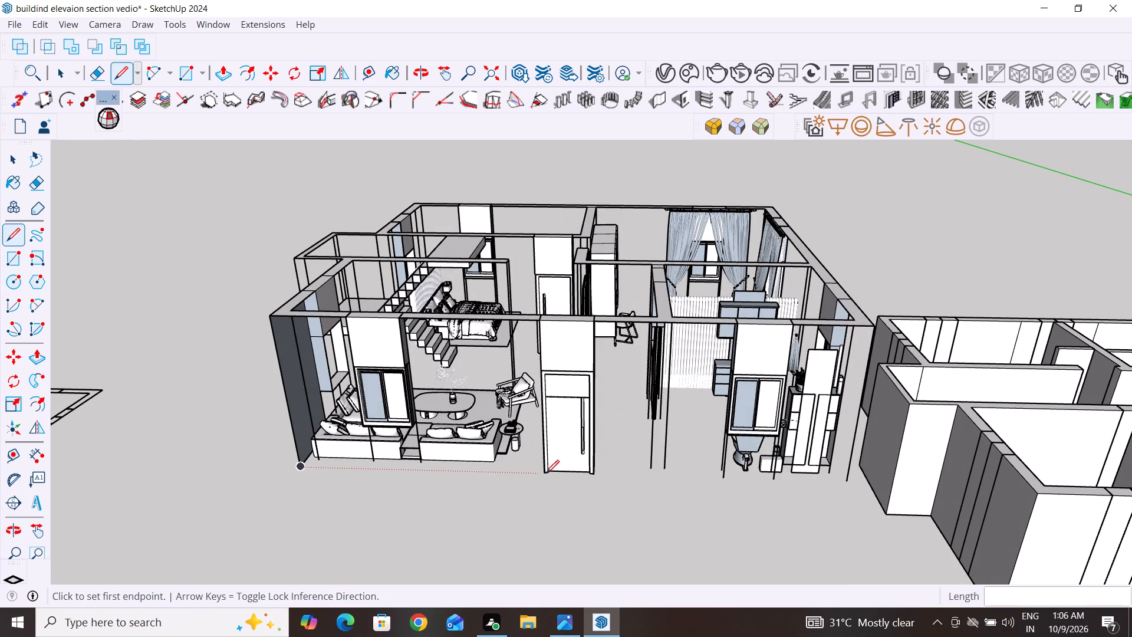
pyautogui.click(301, 464)
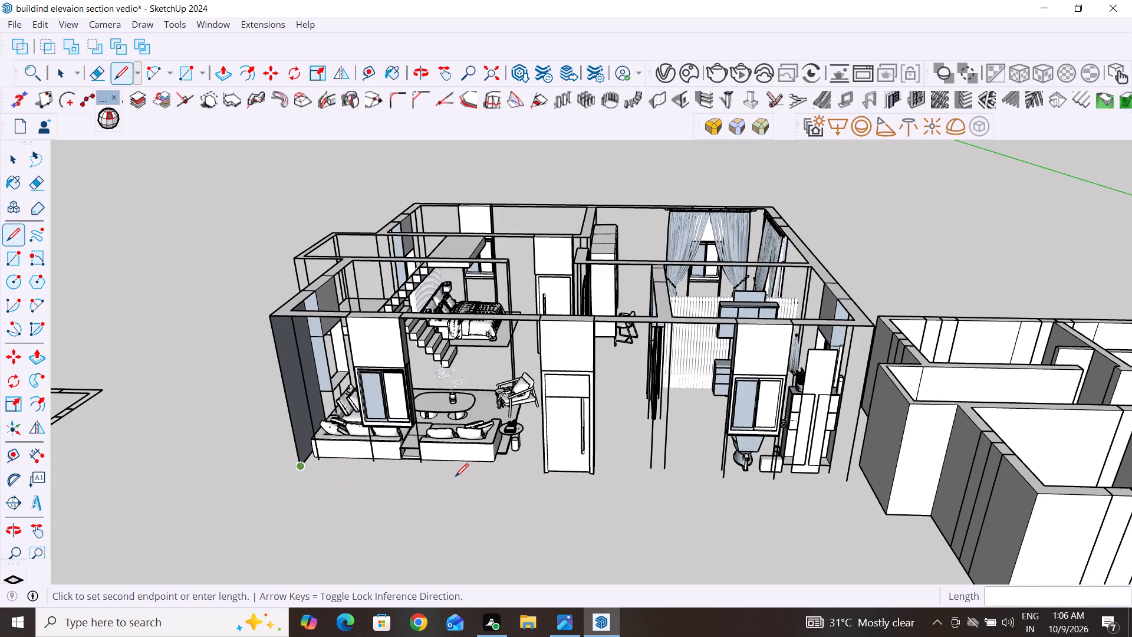
pyautogui.click(542, 478)
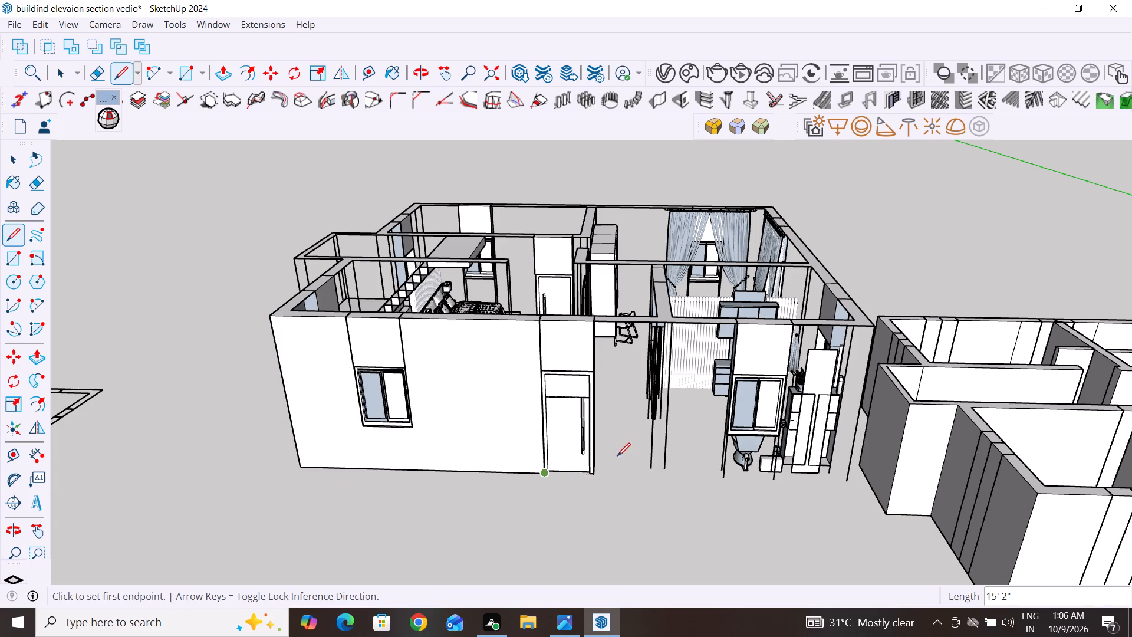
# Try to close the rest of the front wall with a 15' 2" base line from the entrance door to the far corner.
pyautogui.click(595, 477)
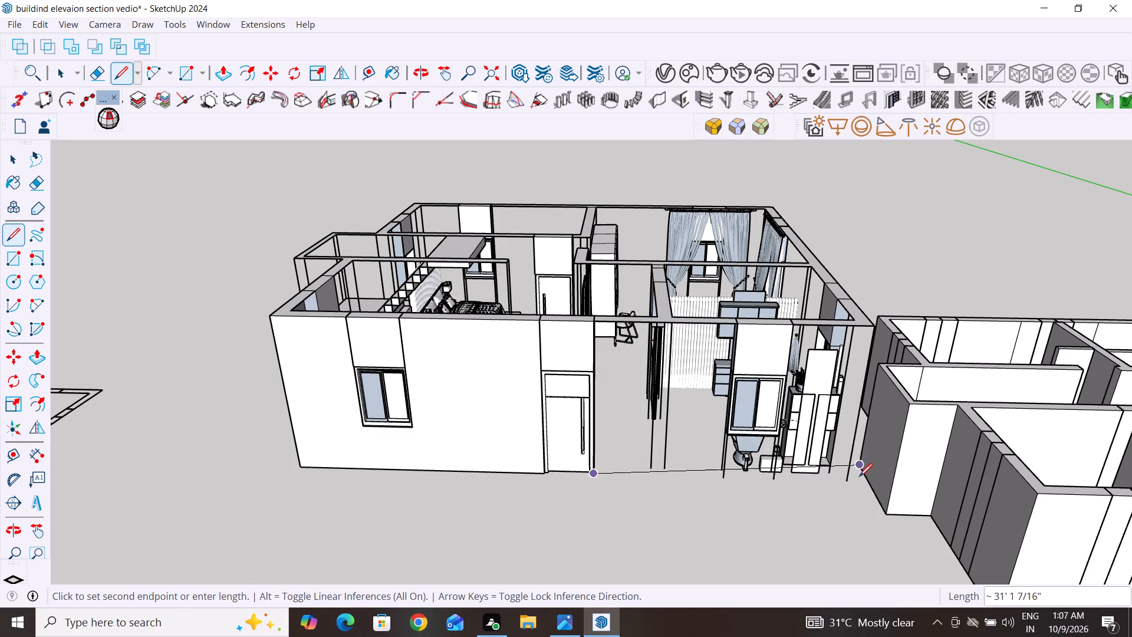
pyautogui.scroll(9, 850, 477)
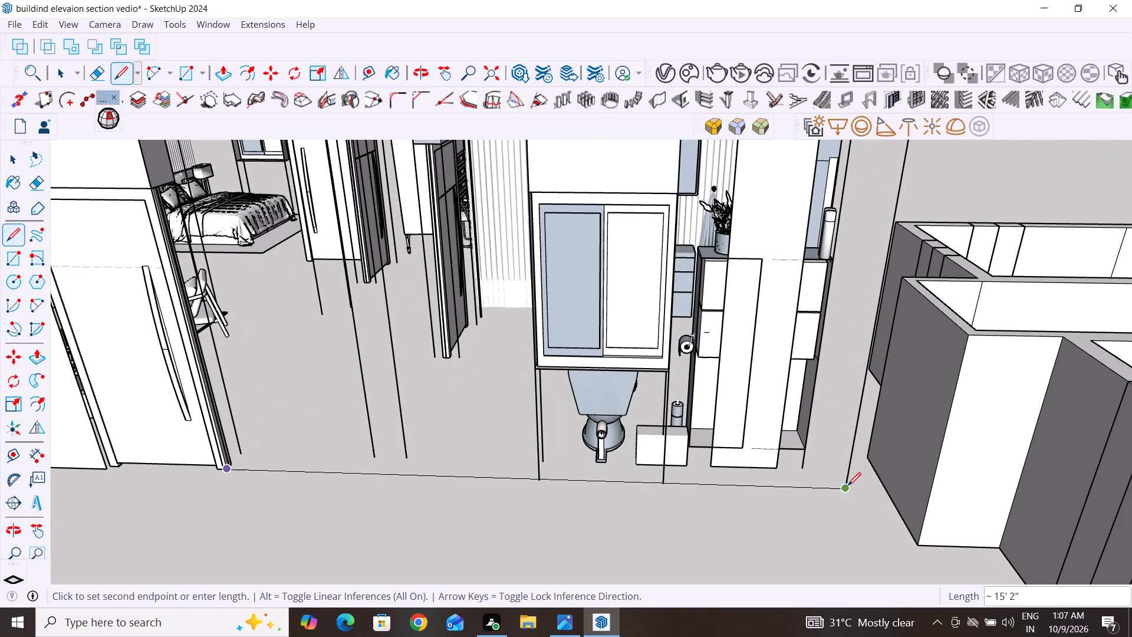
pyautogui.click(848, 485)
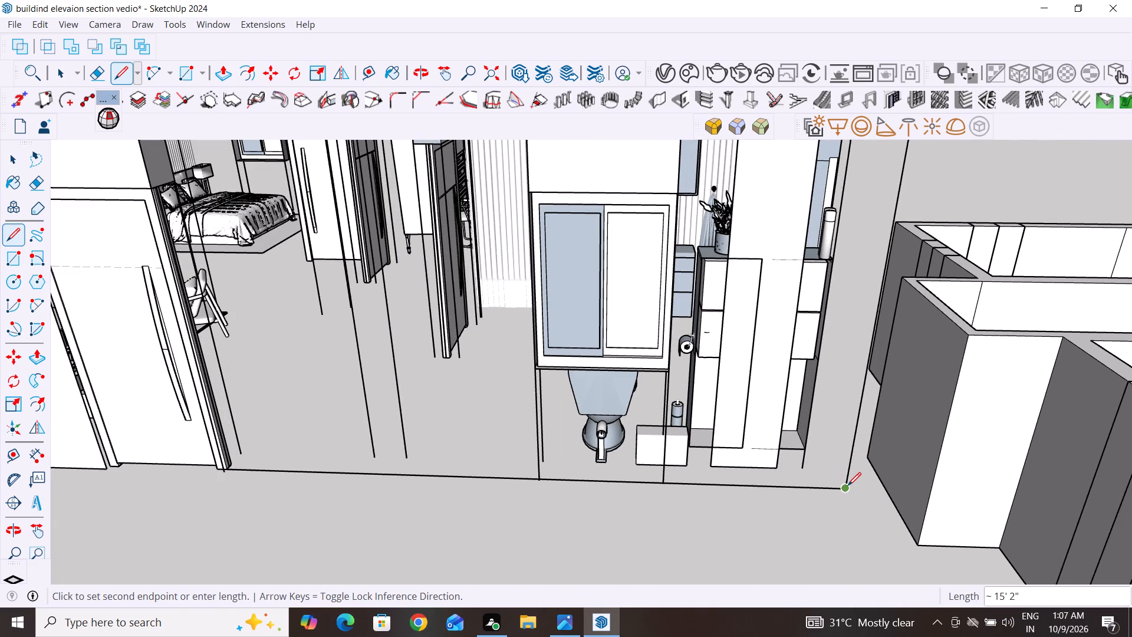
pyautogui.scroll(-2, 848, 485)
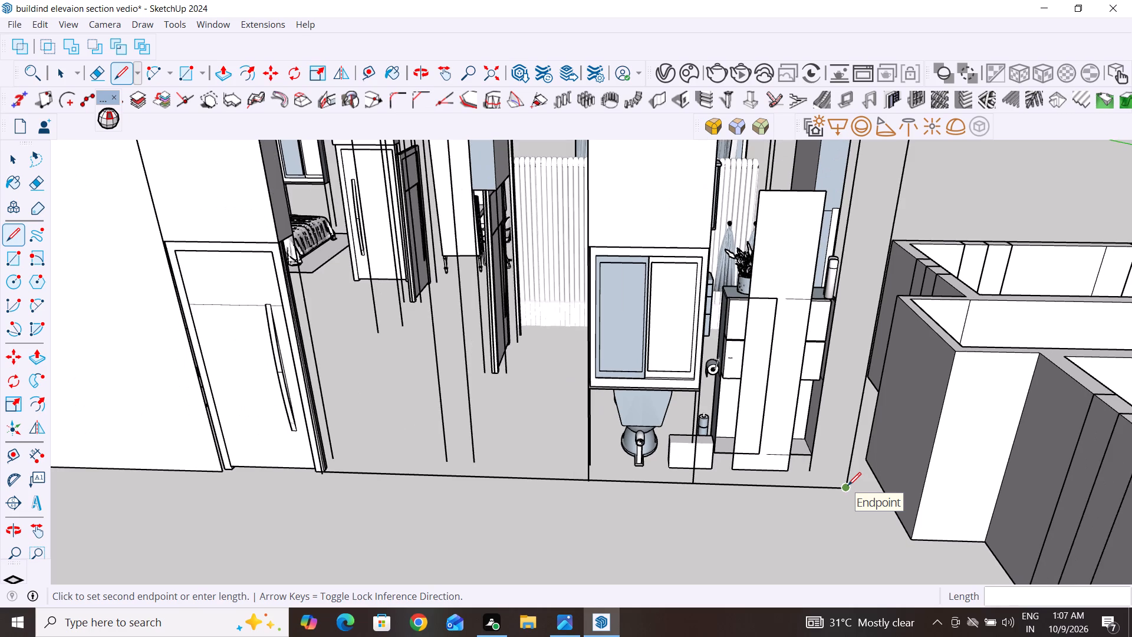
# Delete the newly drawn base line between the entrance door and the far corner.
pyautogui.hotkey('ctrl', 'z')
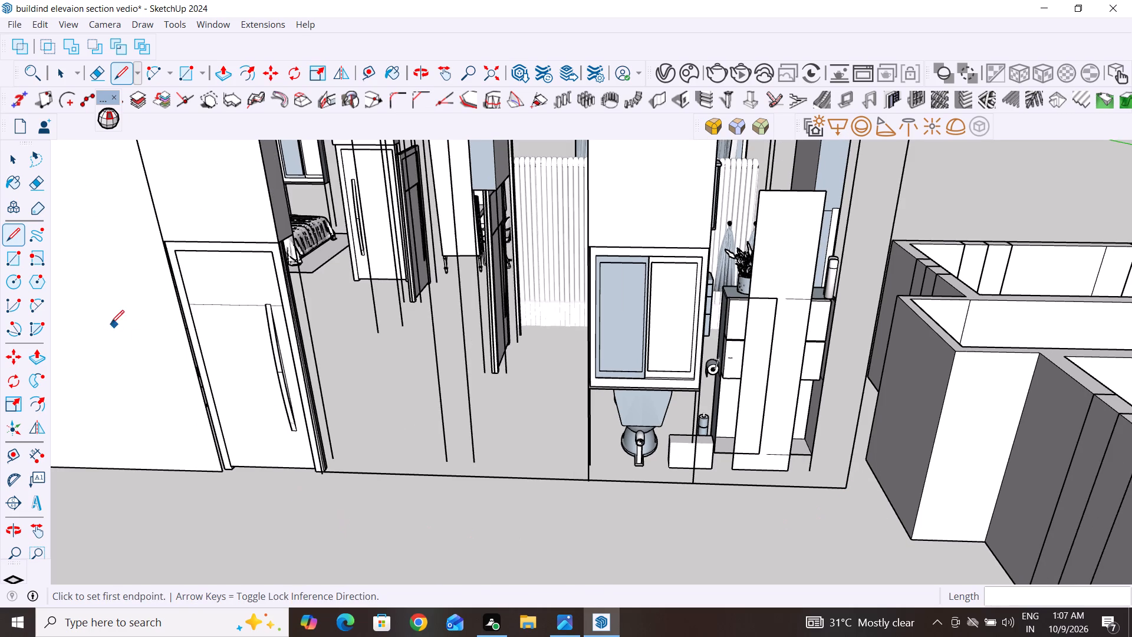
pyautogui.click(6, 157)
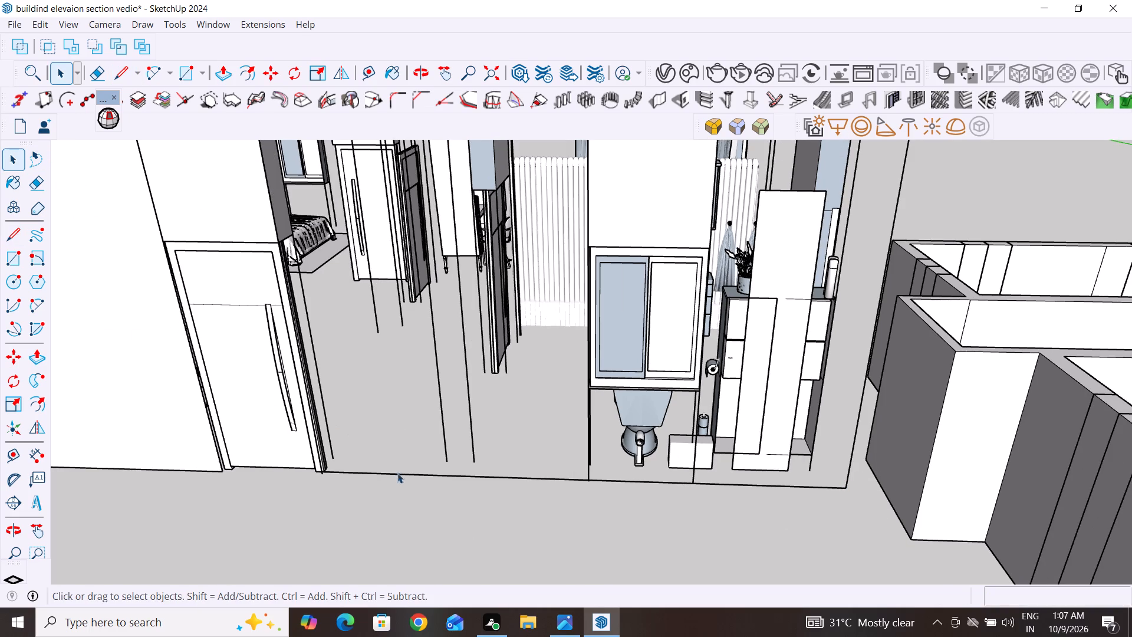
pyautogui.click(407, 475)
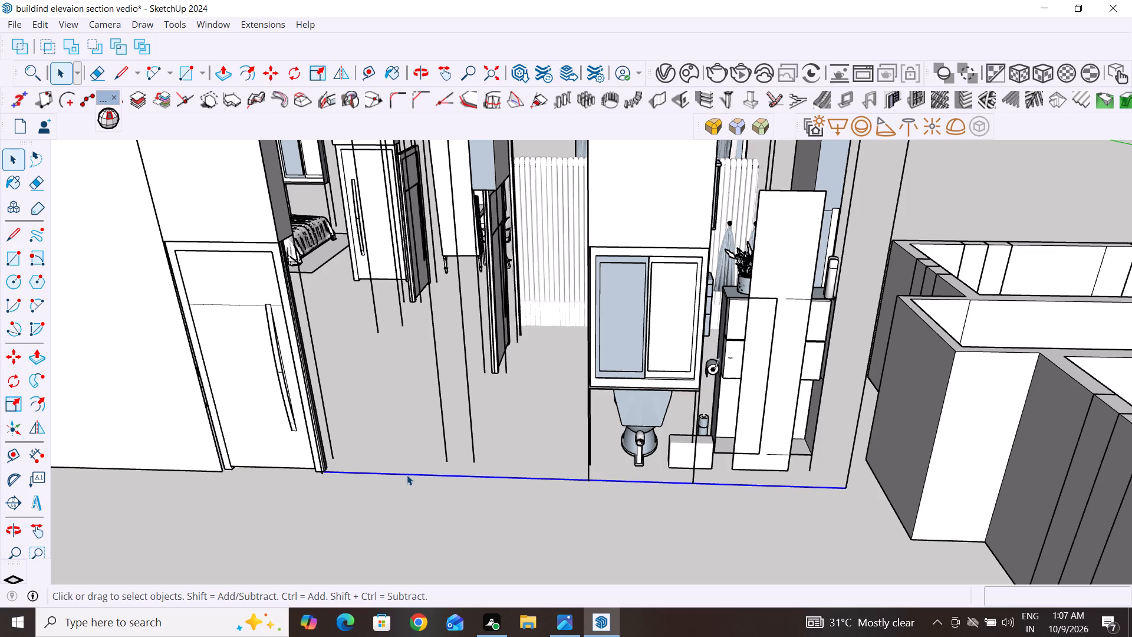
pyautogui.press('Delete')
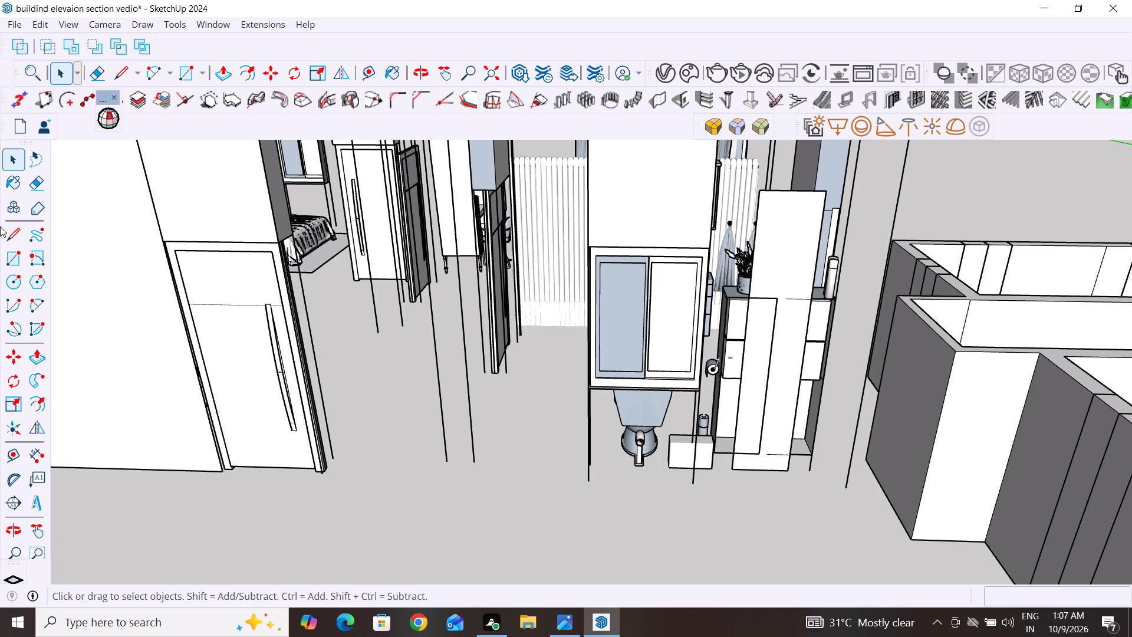
# Redraw the 15' 2" base line from the entrance door's outer edge to the far corner, filling the front wall past the bathroom window.
pyautogui.click(6, 239)
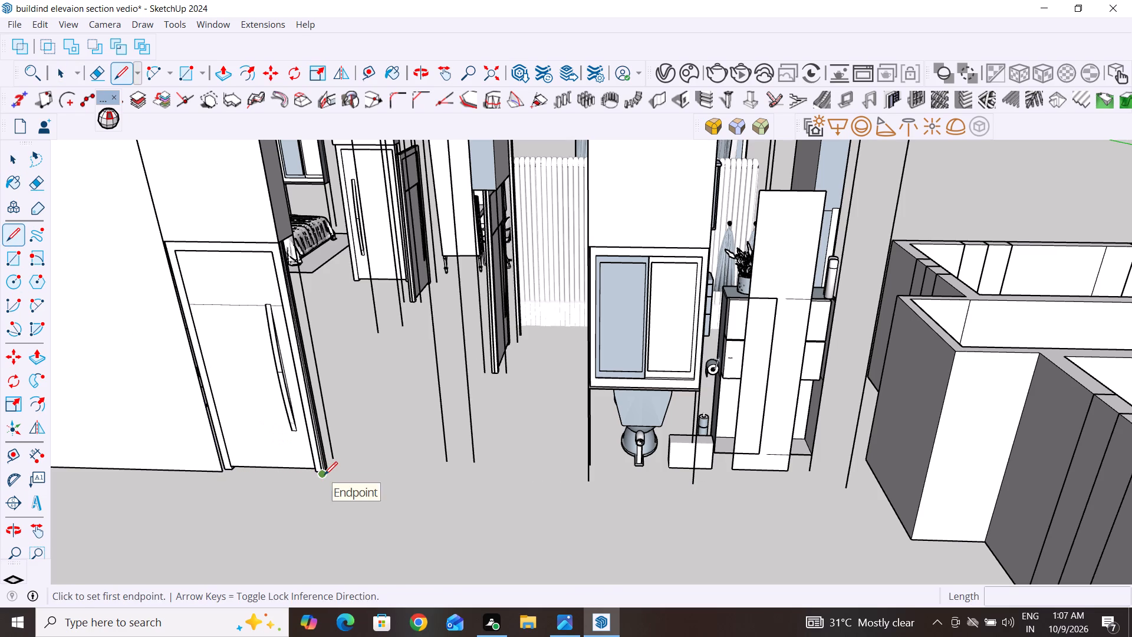
pyautogui.click(324, 475)
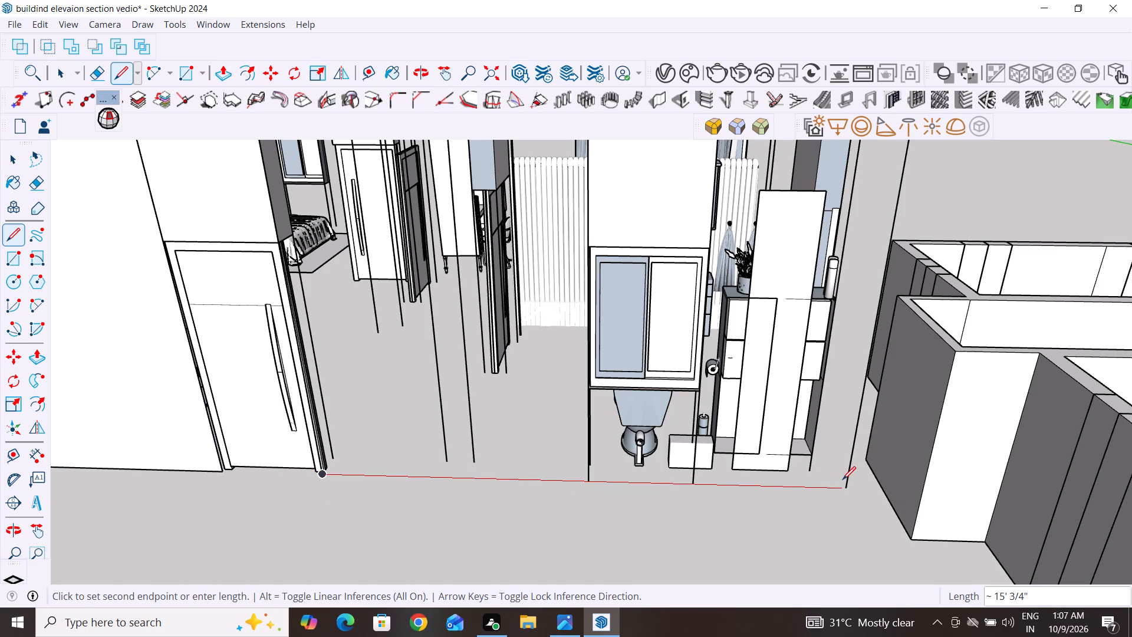
pyautogui.click(850, 487)
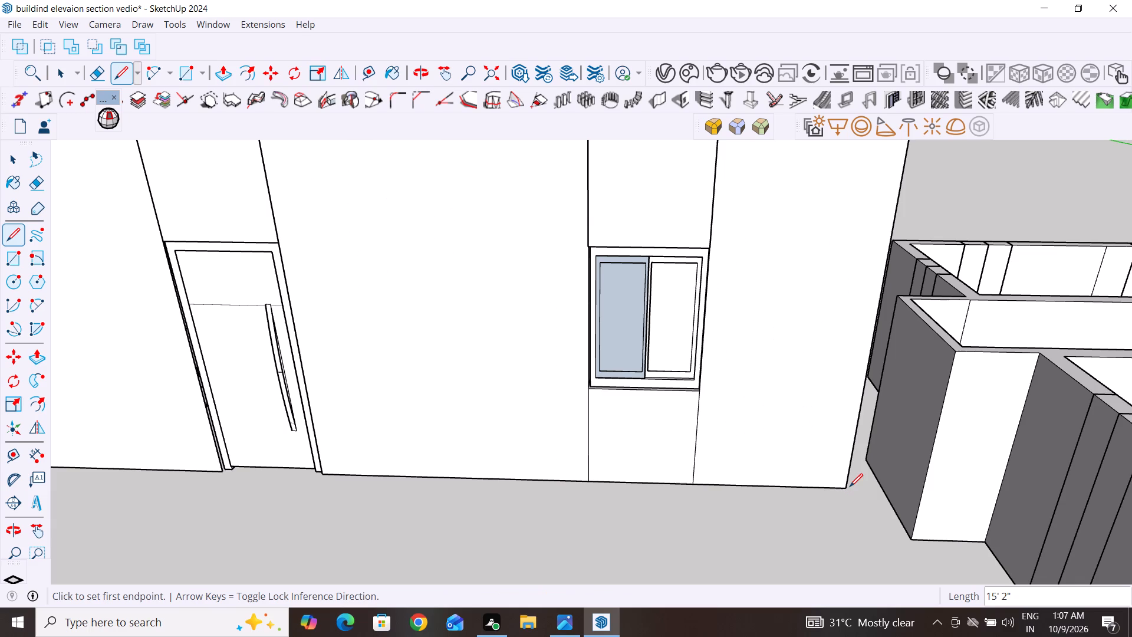
# Draw a 29' 6" base line between the corners of the bathroom and bedroom side, closing the wall face around both windows.
pyautogui.scroll(-3, 659, 556)
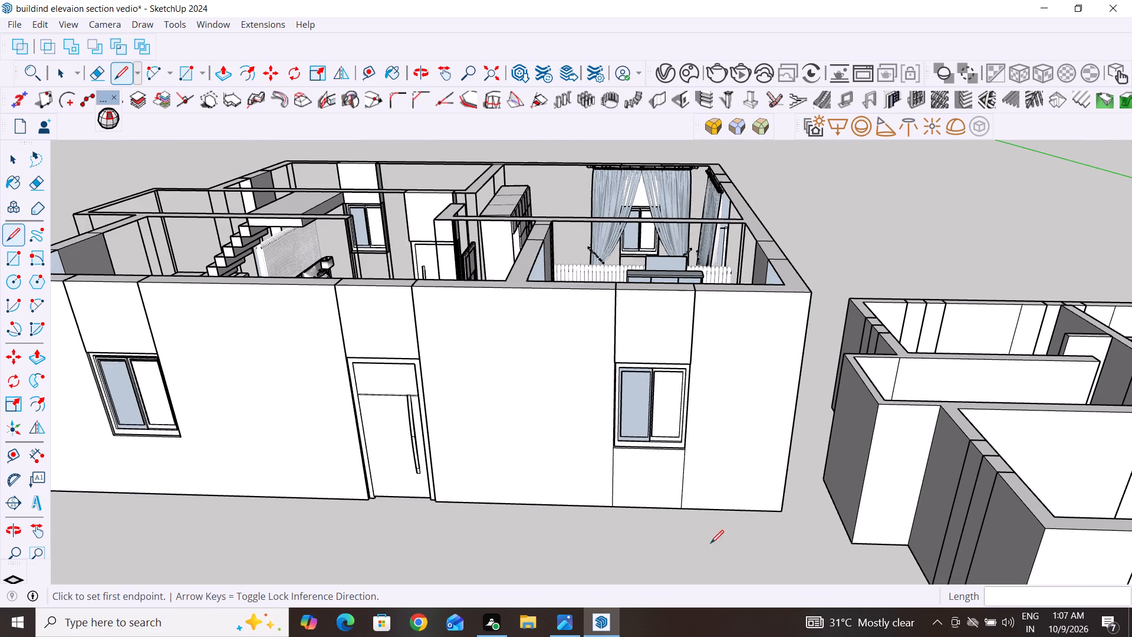
pyautogui.moveTo(820, 518); pyautogui.dragTo(586, 494, button='middle')
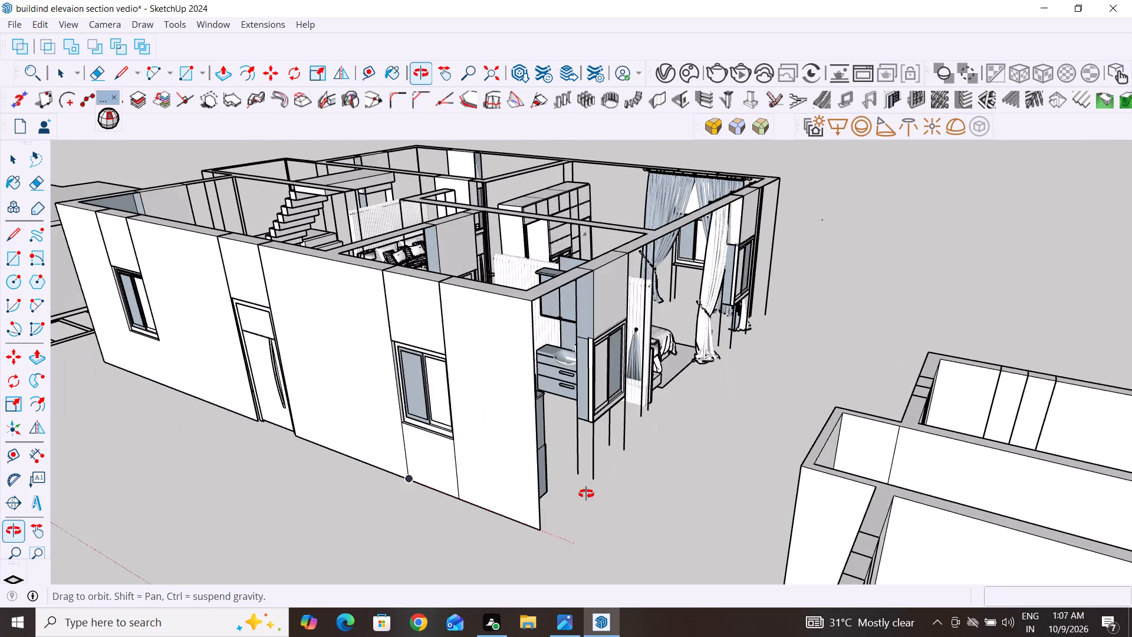
pyautogui.moveTo(586, 494); pyautogui.dragTo(505, 544, button='middle')
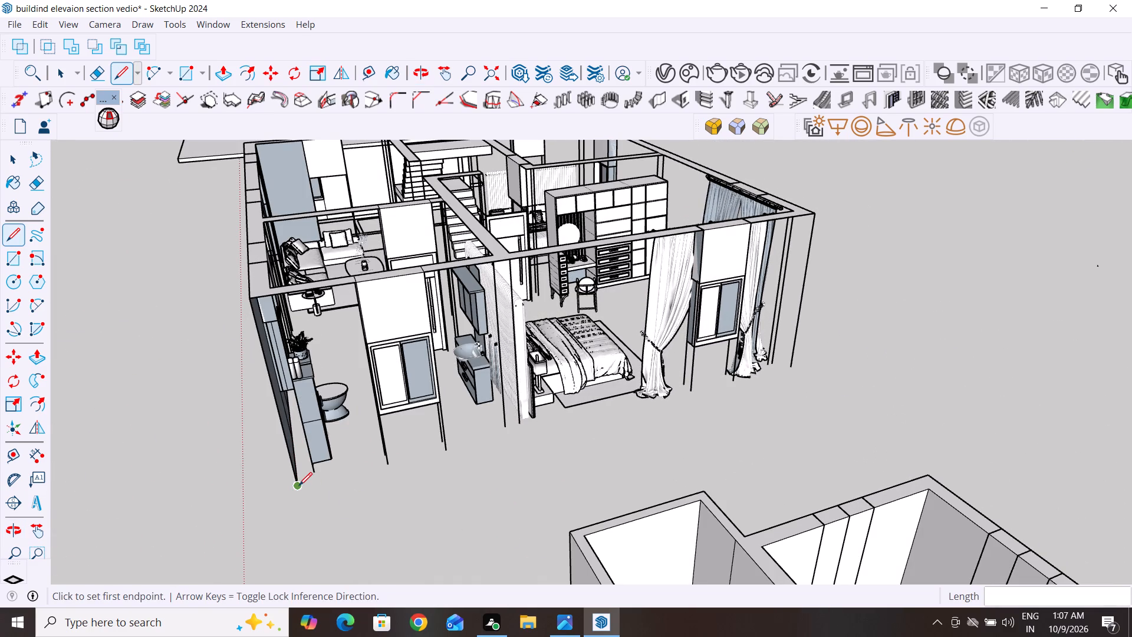
pyautogui.click(299, 485)
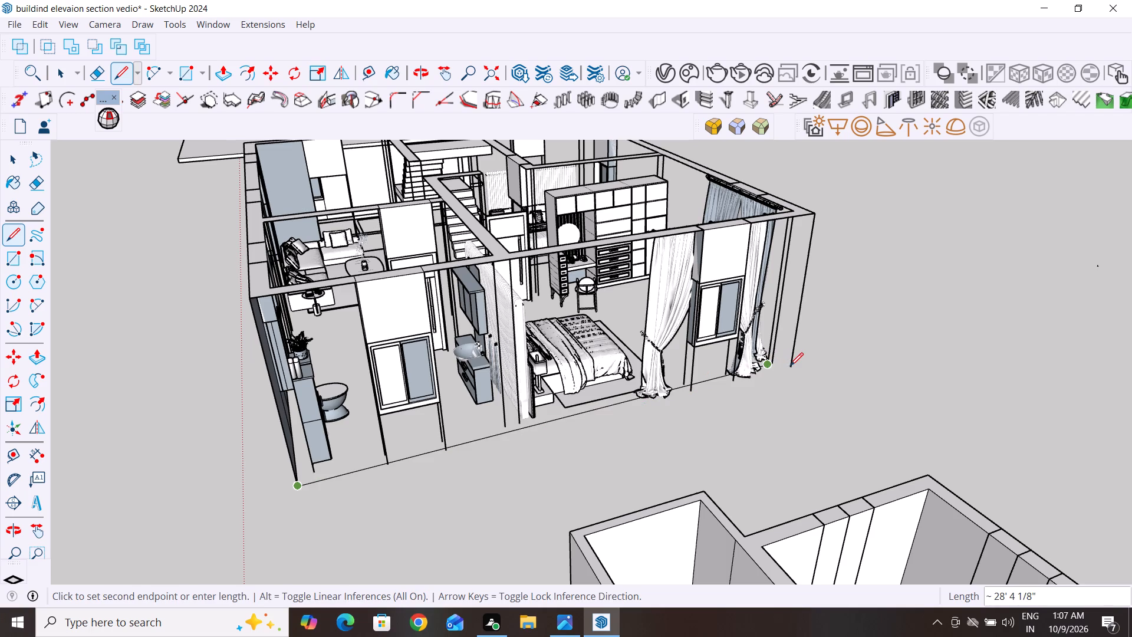
pyautogui.click(791, 366)
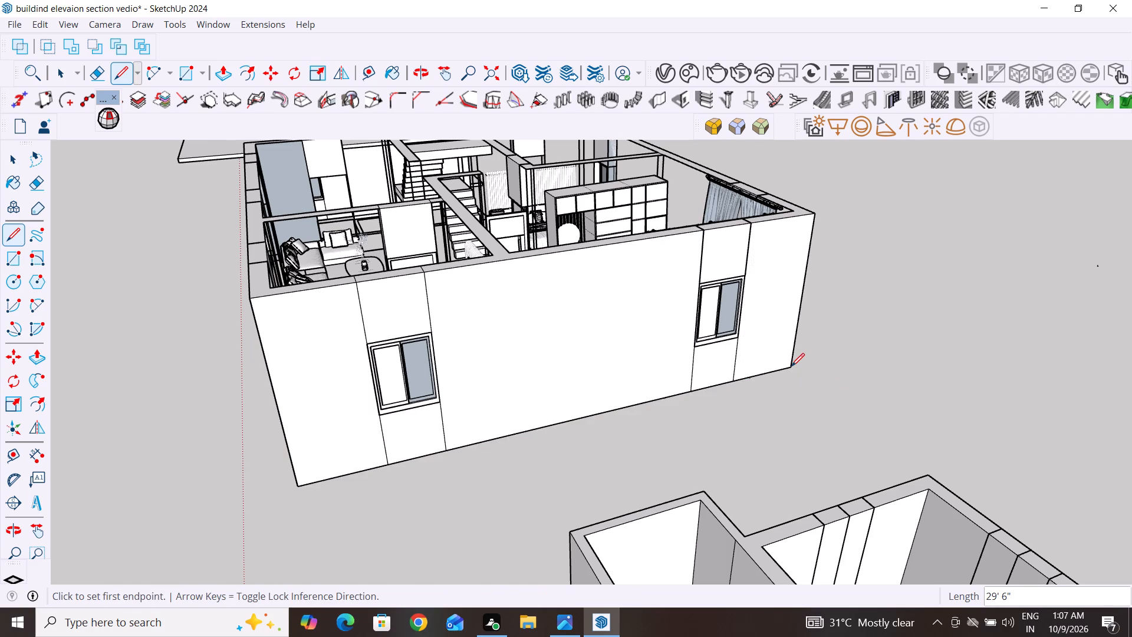
pyautogui.click(12, 160)
pyautogui.click(192, 402)
# Examine the furnished house's remaining open sides next to the wall model.
pyautogui.scroll(-2, 221, 488)
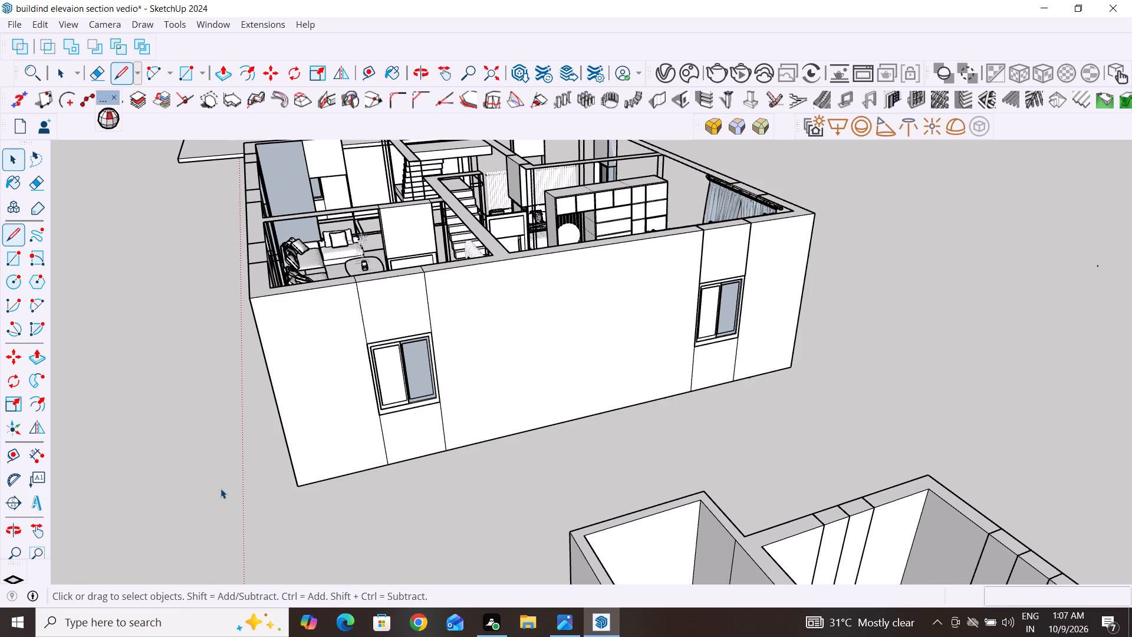
pyautogui.scroll(-4, 221, 488)
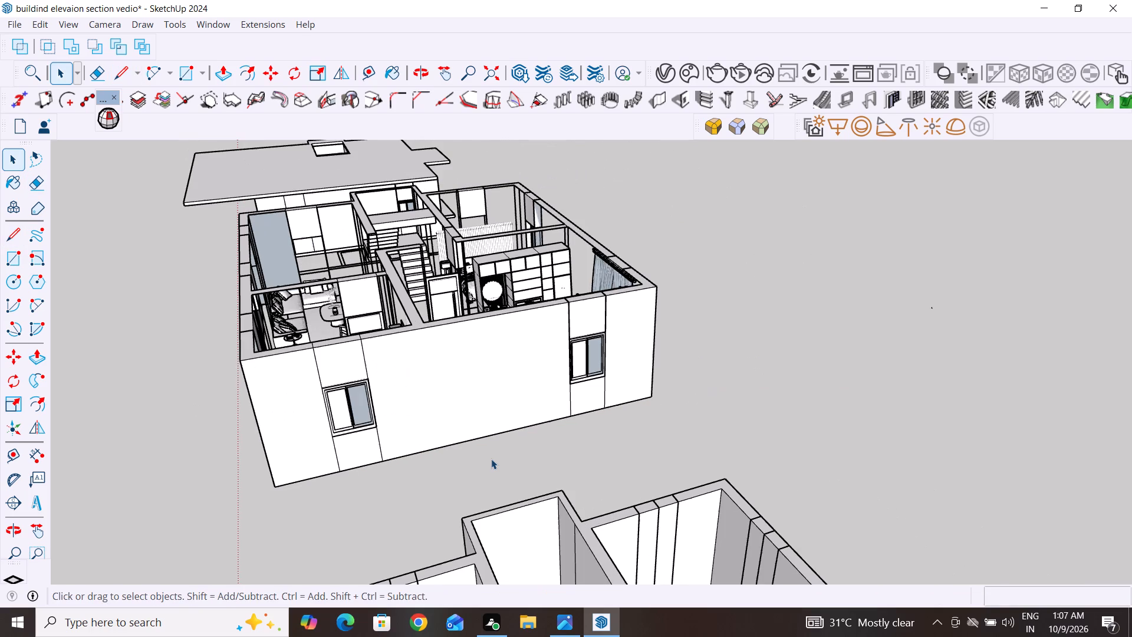
pyautogui.moveTo(911, 419); pyautogui.dragTo(579, 544, button='middle')
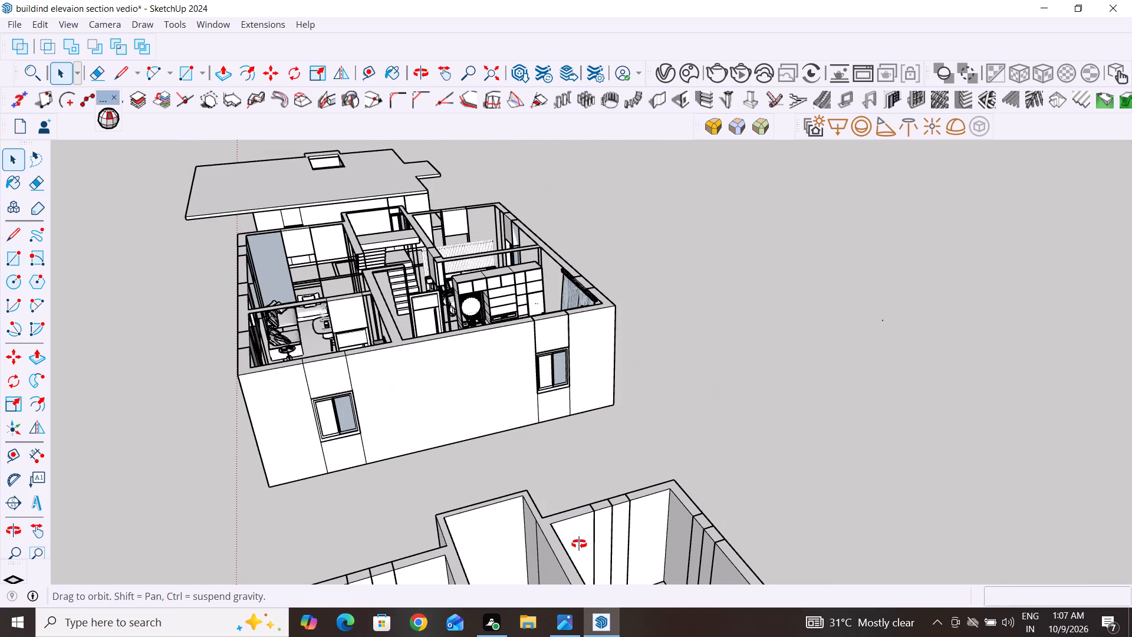
pyautogui.moveTo(579, 544); pyautogui.dragTo(398, 482, button='middle')
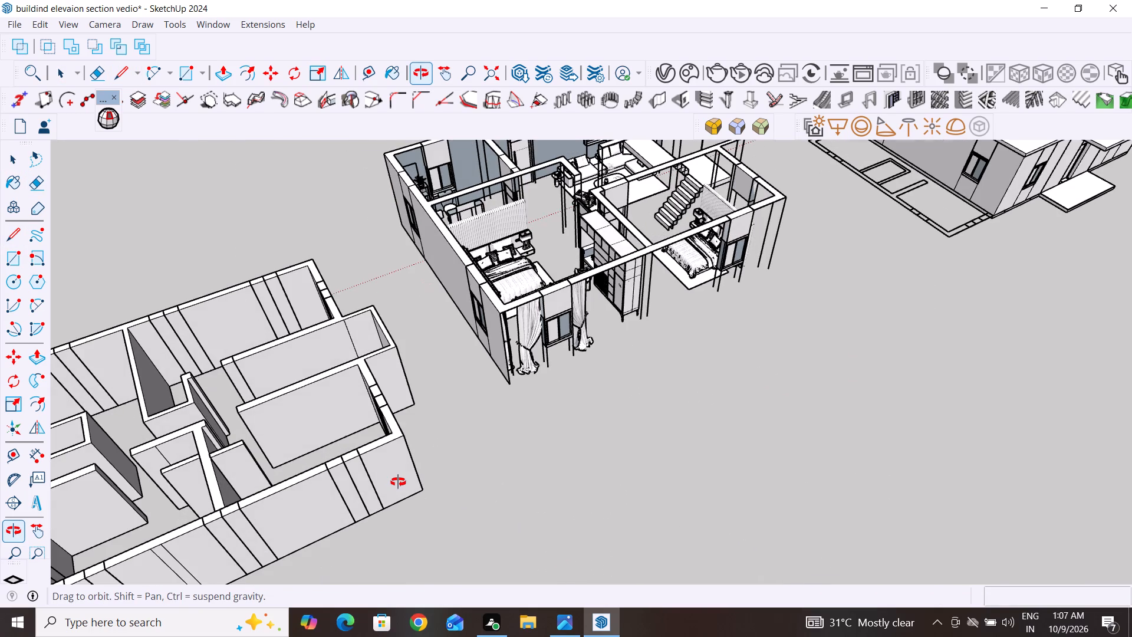
pyautogui.moveTo(398, 482); pyautogui.dragTo(386, 472, button='middle')
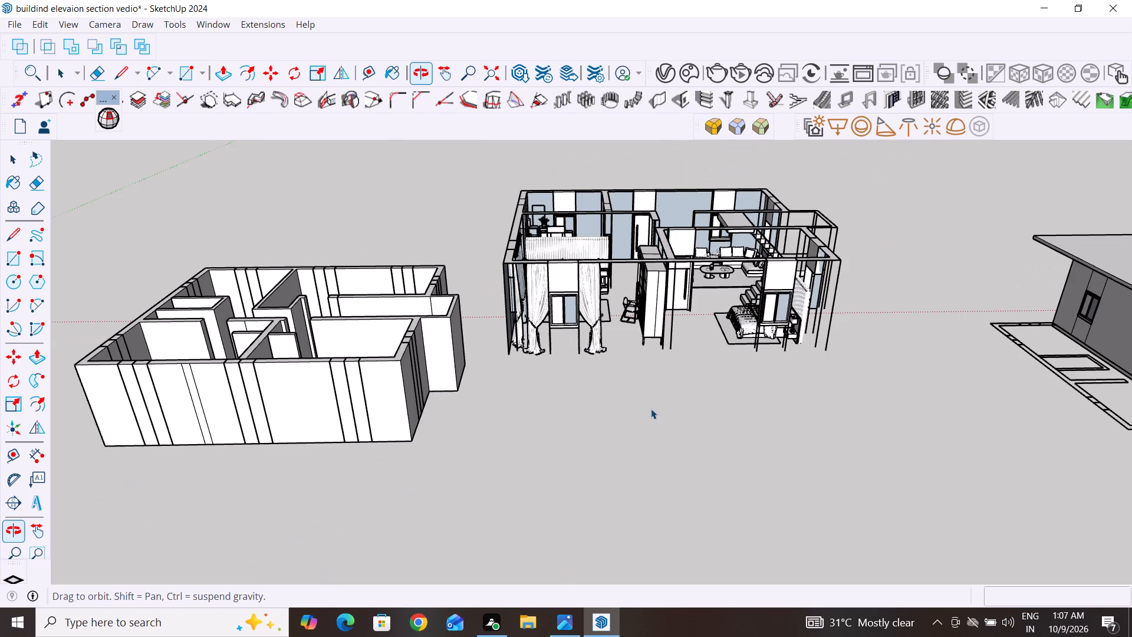
pyautogui.moveTo(655, 411); pyautogui.dragTo(633, 518, button='middle')
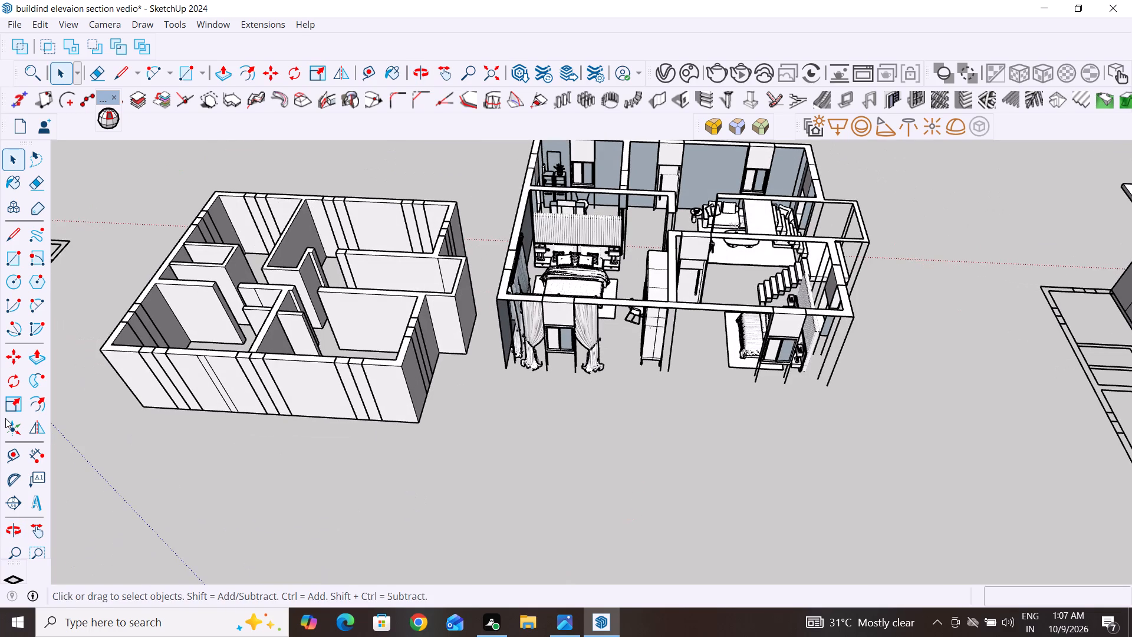
# Draw a 33' 4" base line between the outer corners of the open long side, closing the wall face around its two windows.
pyautogui.click(9, 237)
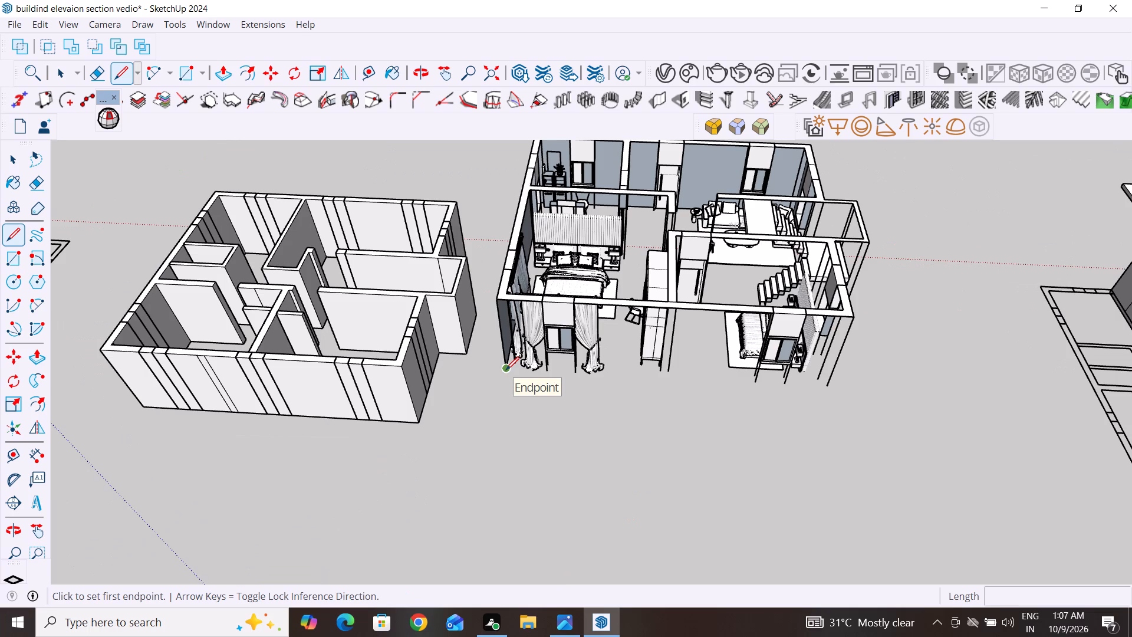
pyautogui.click(506, 370)
pyautogui.click(831, 386)
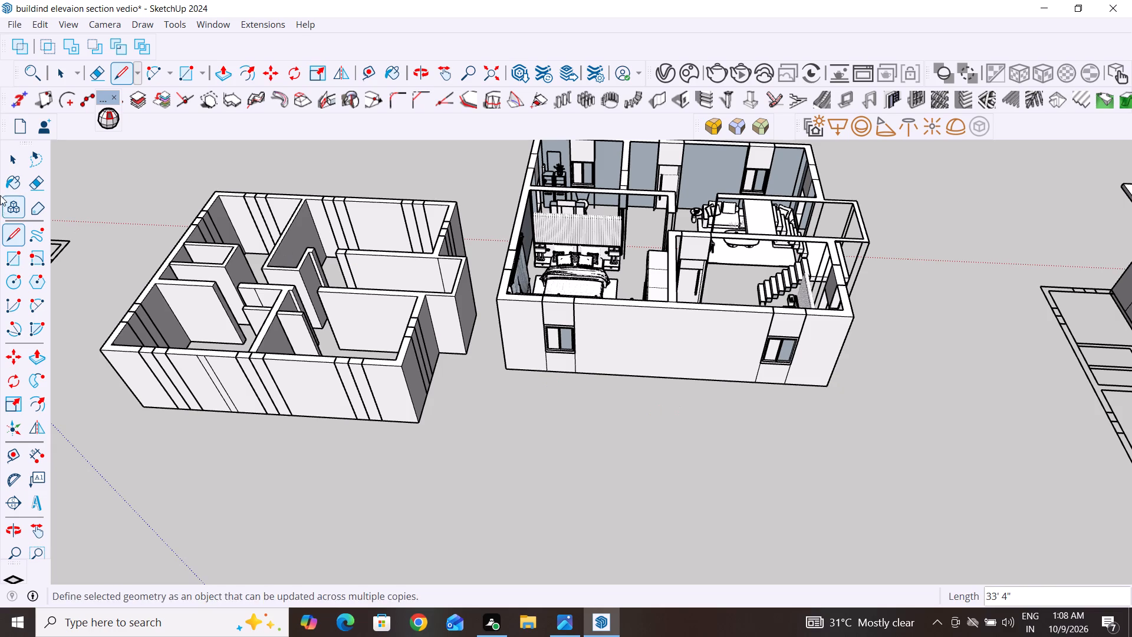
pyautogui.click(12, 159)
# Draw an 11' 2" base line from the adjoining end wall's outer corner to the staircase projection, closing the face around the window.
pyautogui.scroll(-2, 859, 477)
pyautogui.moveTo(897, 464); pyautogui.dragTo(892, 461, button='middle')
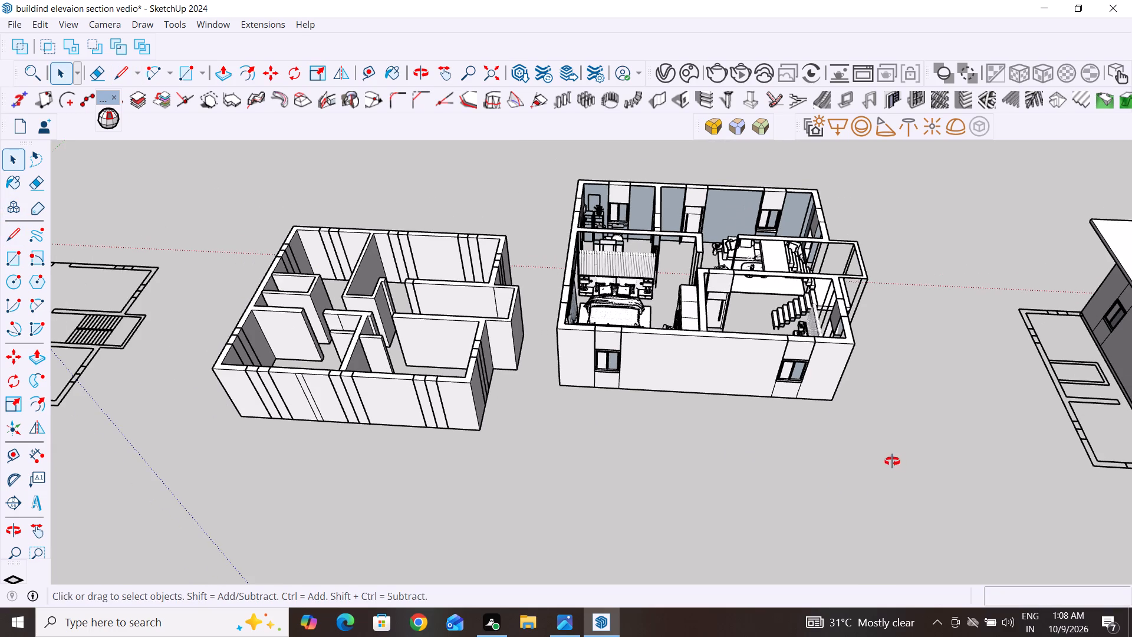
pyautogui.moveTo(892, 461); pyautogui.dragTo(703, 365, button='middle')
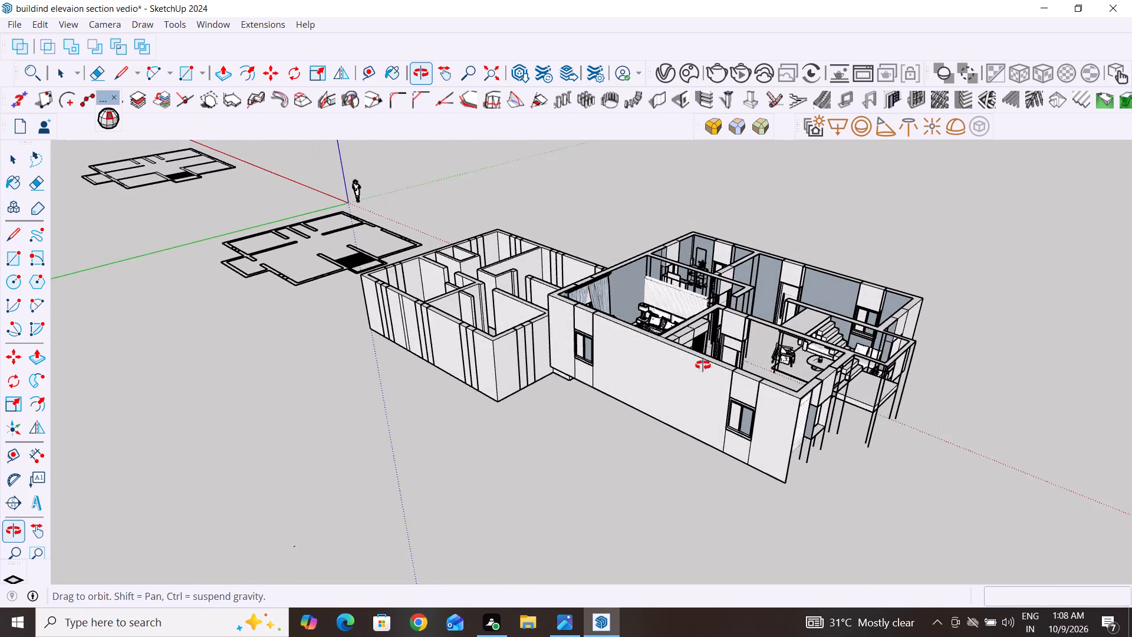
pyautogui.moveTo(703, 365); pyautogui.dragTo(550, 409, button='middle')
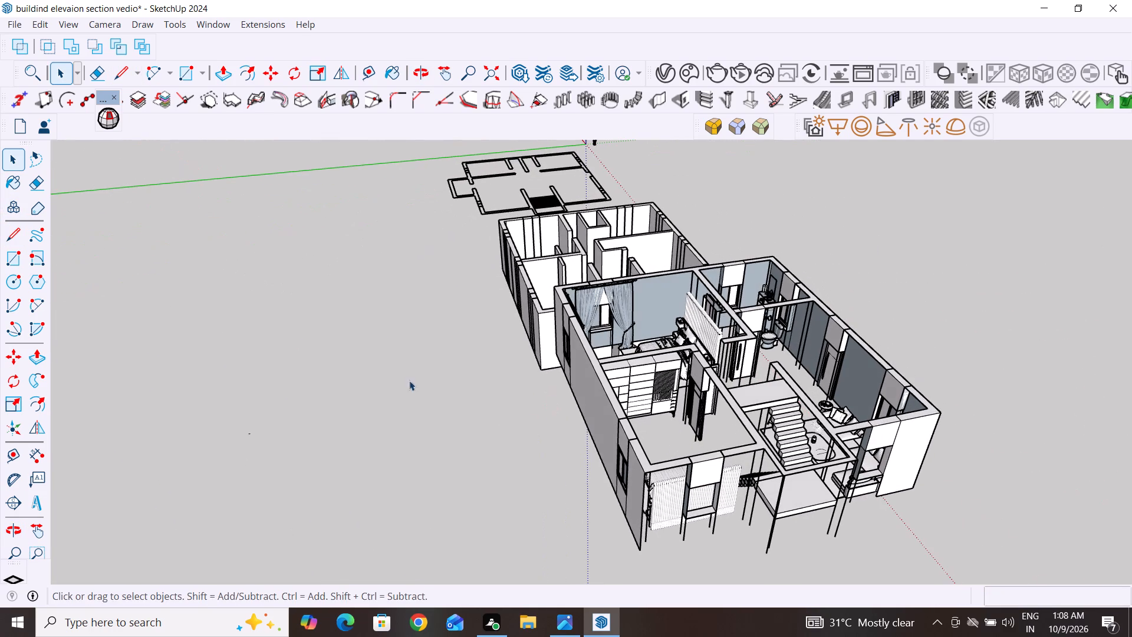
pyautogui.click(15, 242)
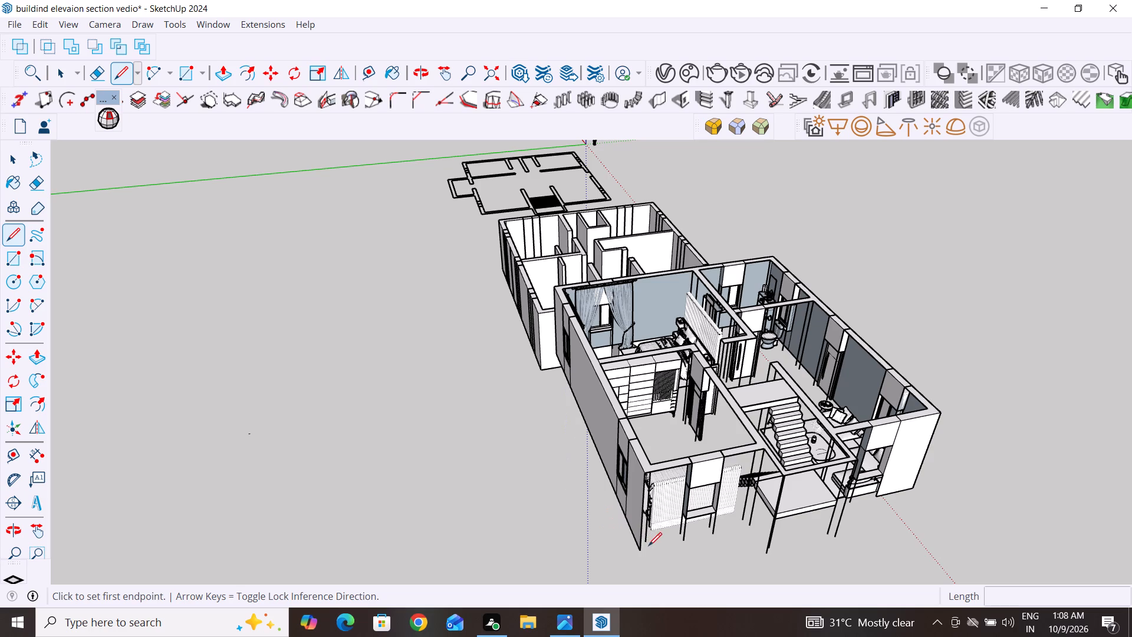
pyautogui.click(639, 551)
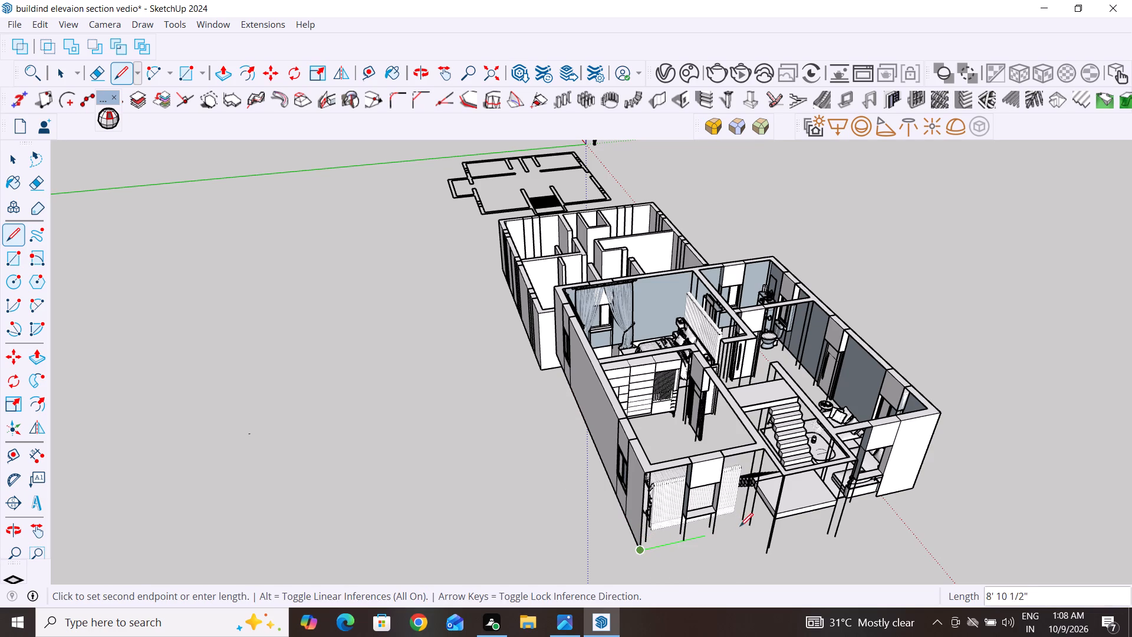
pyautogui.click(750, 523)
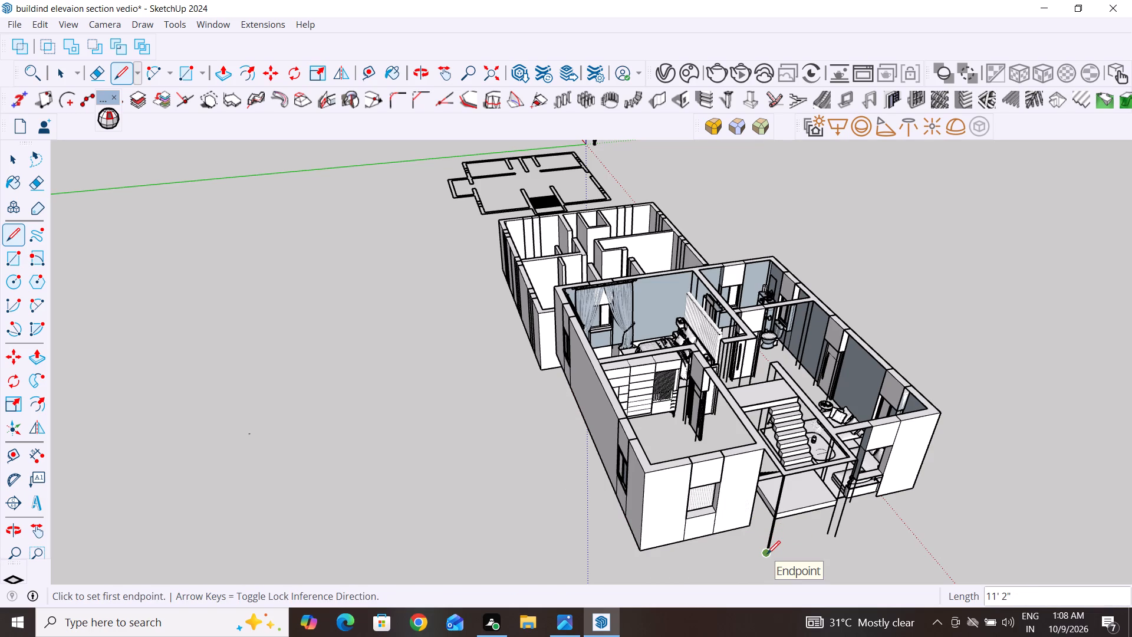
# Close the staircase projection's three outer faces with base lines of 3' 6", 7' 2" and 3' 6" between its corners.
pyautogui.click(767, 554)
pyautogui.click(748, 527)
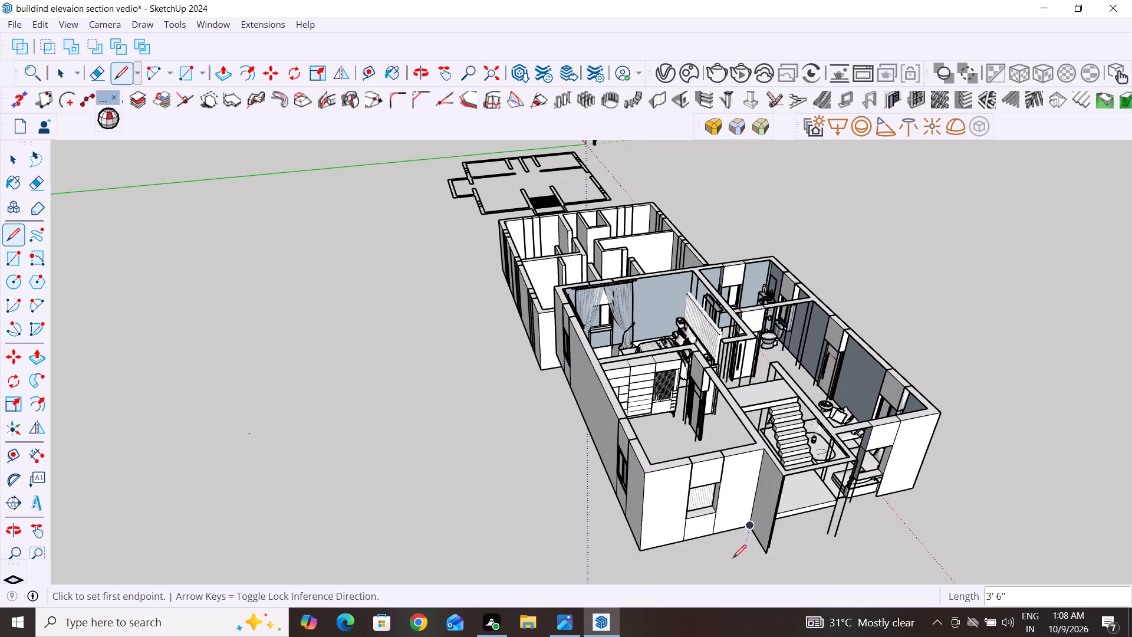
pyautogui.click(767, 554)
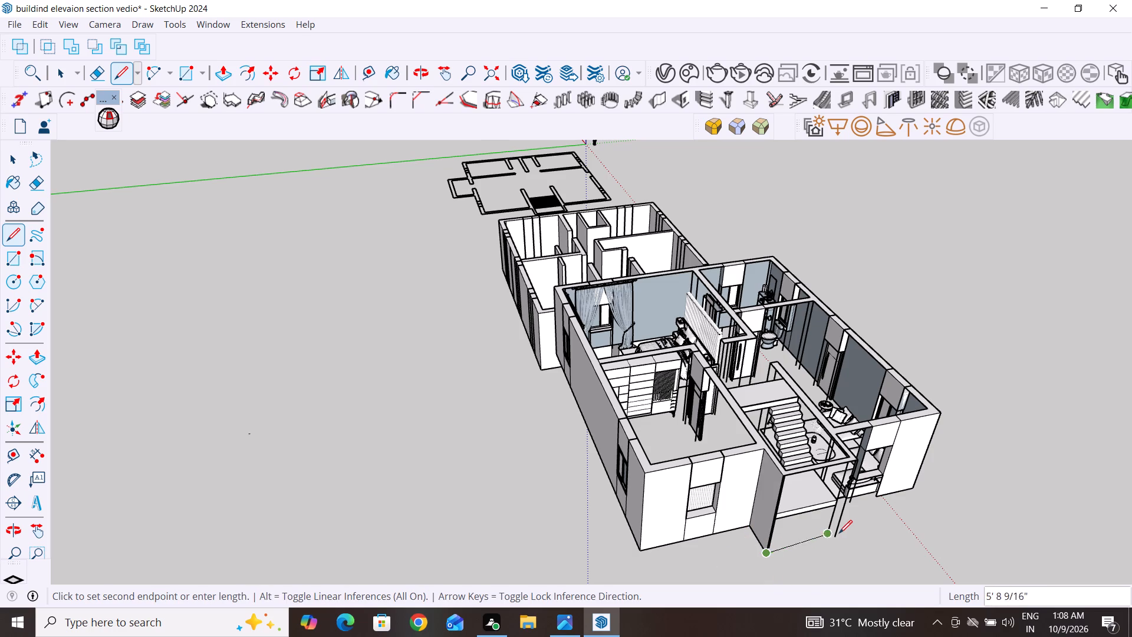
pyautogui.click(841, 533)
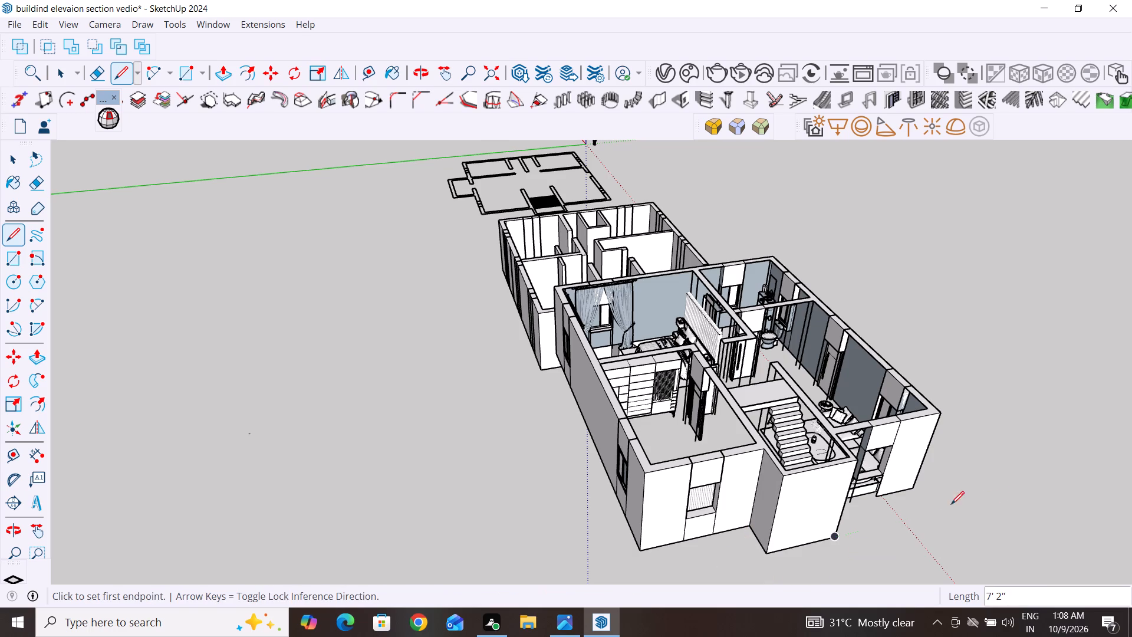
pyautogui.scroll(-2, 1005, 491)
pyautogui.moveTo(1005, 491); pyautogui.dragTo(856, 478, button='middle')
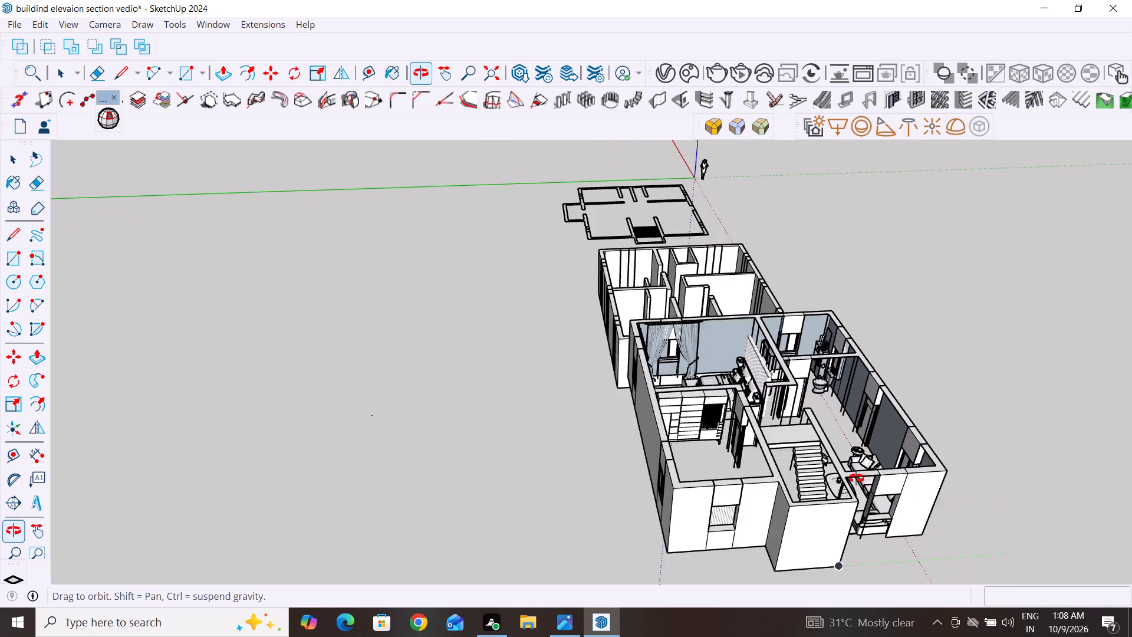
pyautogui.moveTo(856, 478); pyautogui.dragTo(728, 468, button='middle')
pyautogui.scroll(-5, 862, 370)
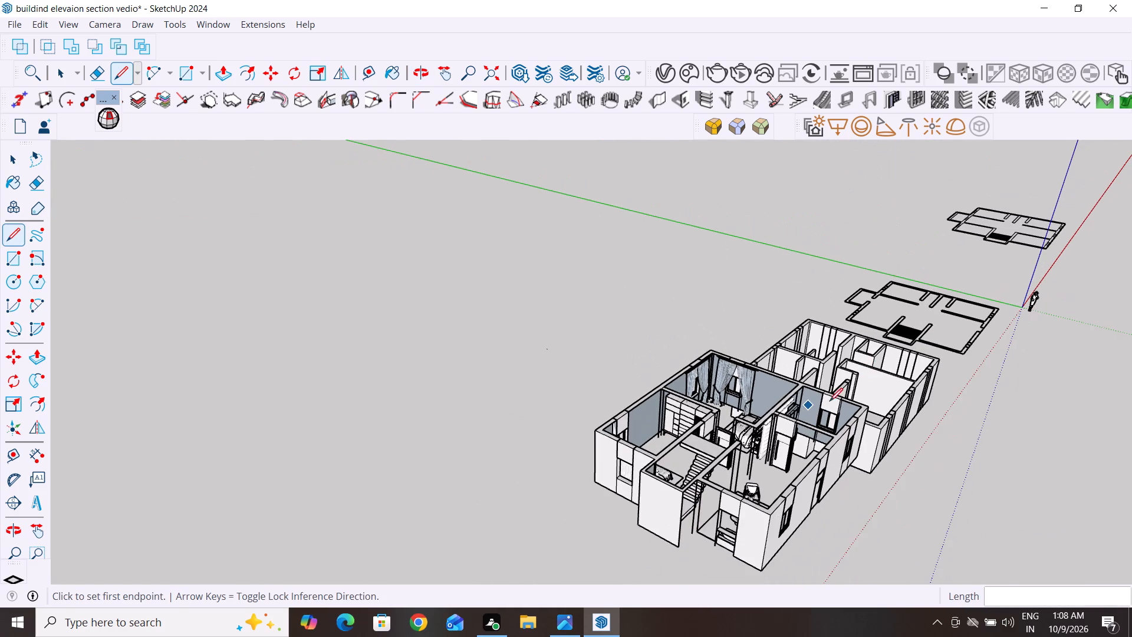
pyautogui.scroll(7, 695, 569)
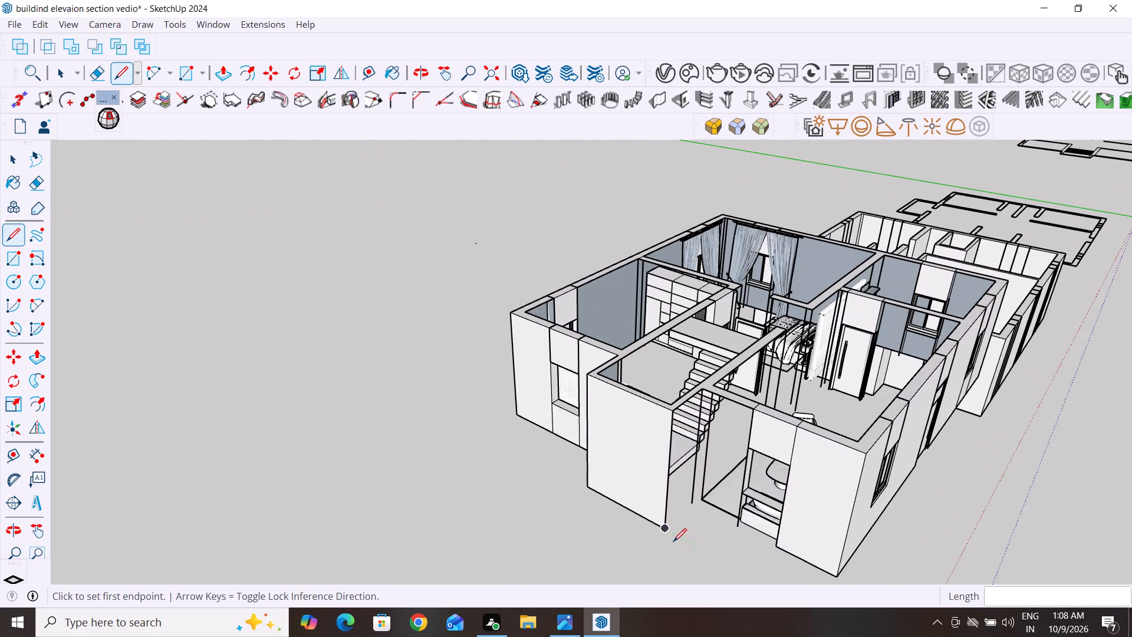
pyautogui.click(663, 527)
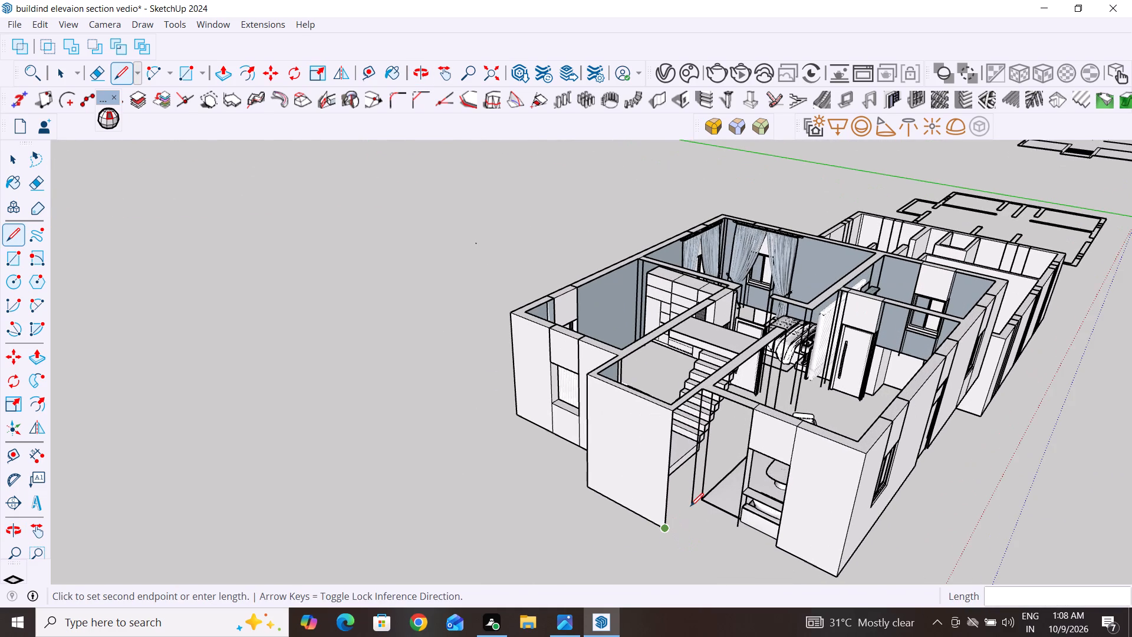
pyautogui.click(693, 503)
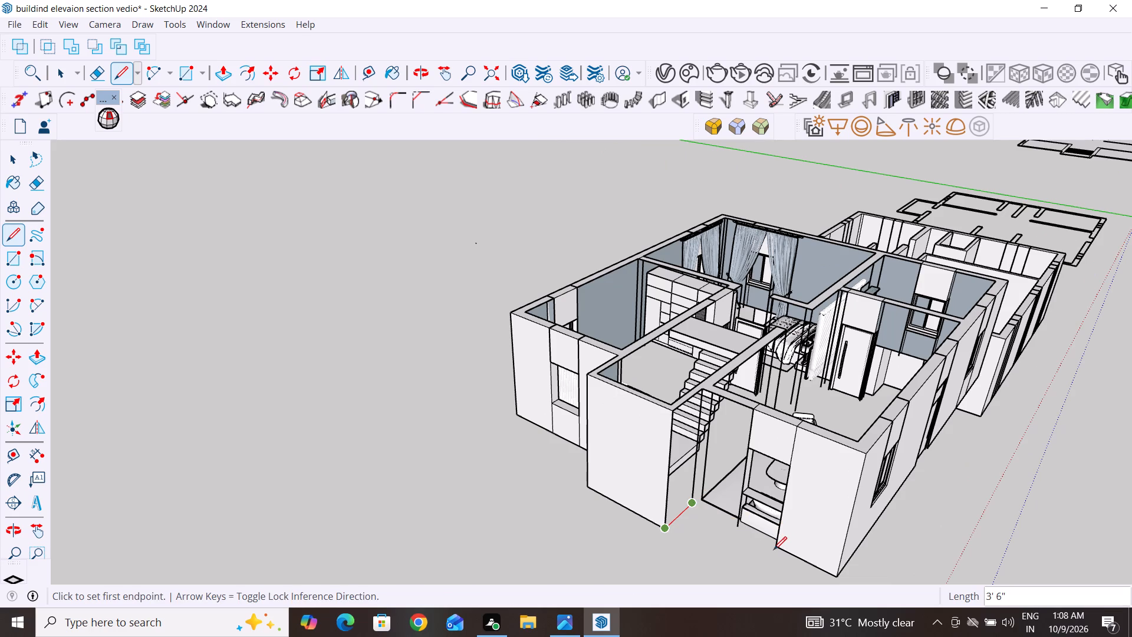
# Draw a 6' 10" base line from the staircase projection's inner corner to the far edge of the neighbouring window's wall strip.
pyautogui.click(692, 506)
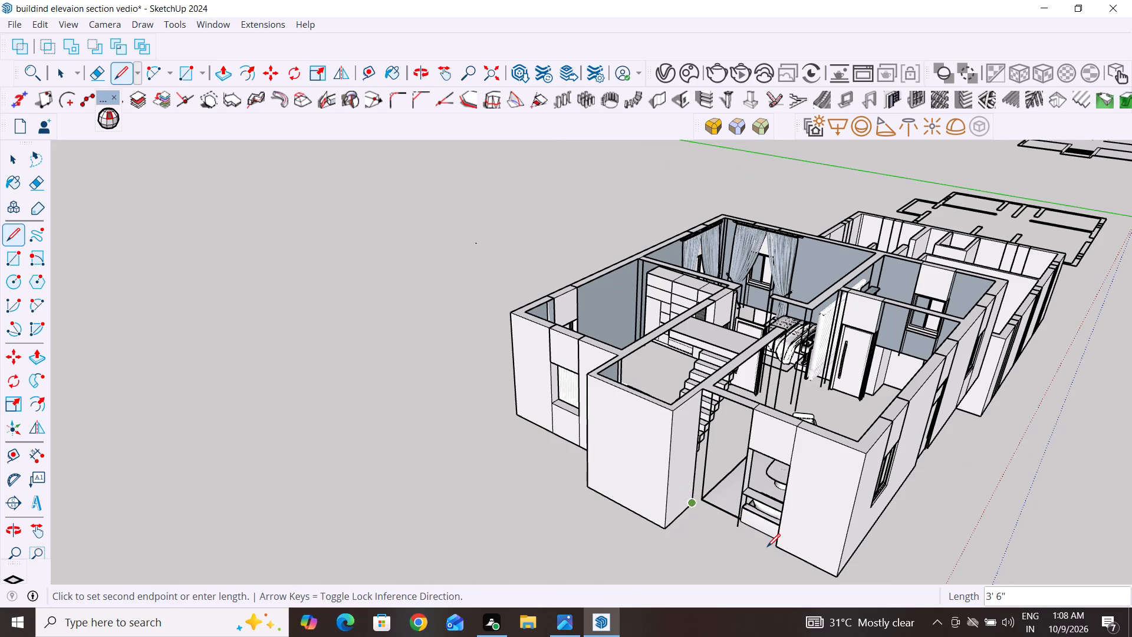
pyautogui.click(776, 549)
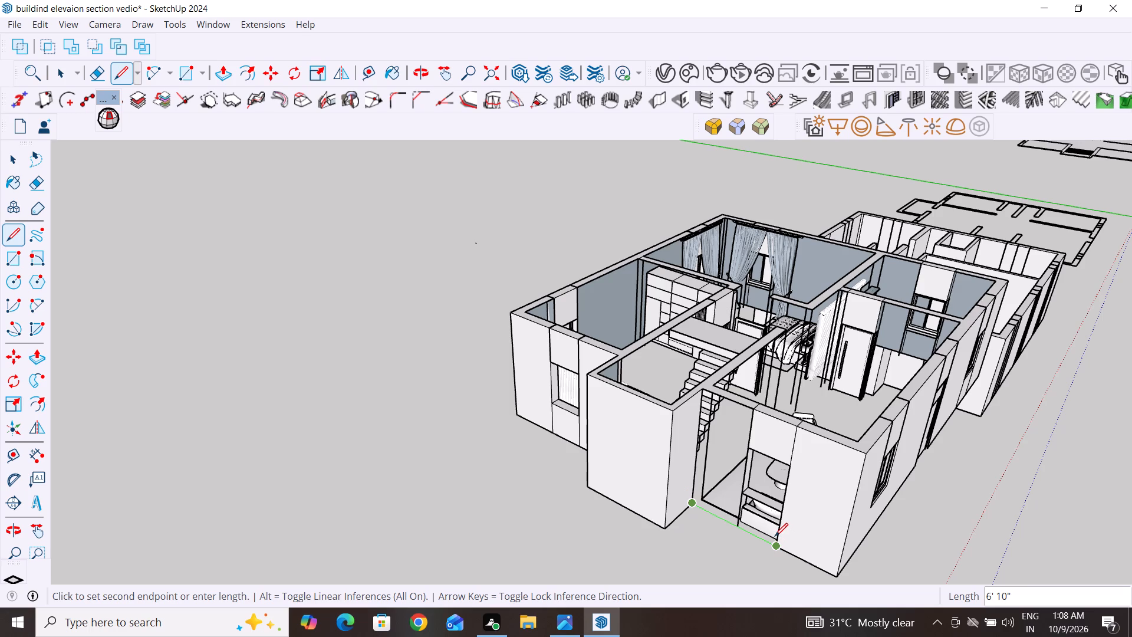
pyautogui.click(13, 155)
pyautogui.click(219, 262)
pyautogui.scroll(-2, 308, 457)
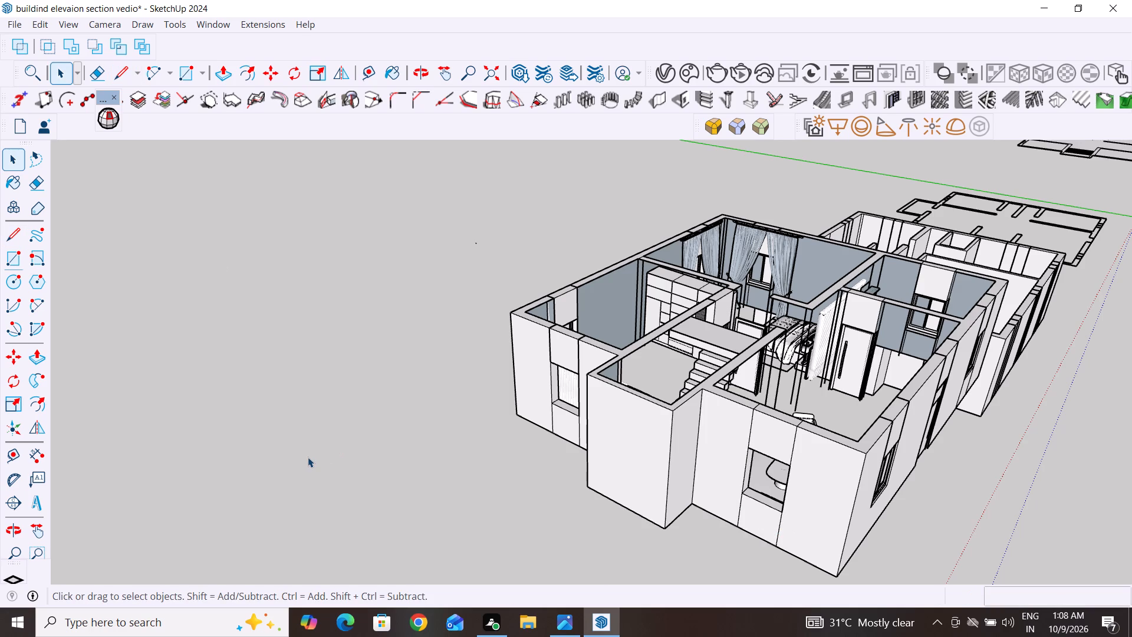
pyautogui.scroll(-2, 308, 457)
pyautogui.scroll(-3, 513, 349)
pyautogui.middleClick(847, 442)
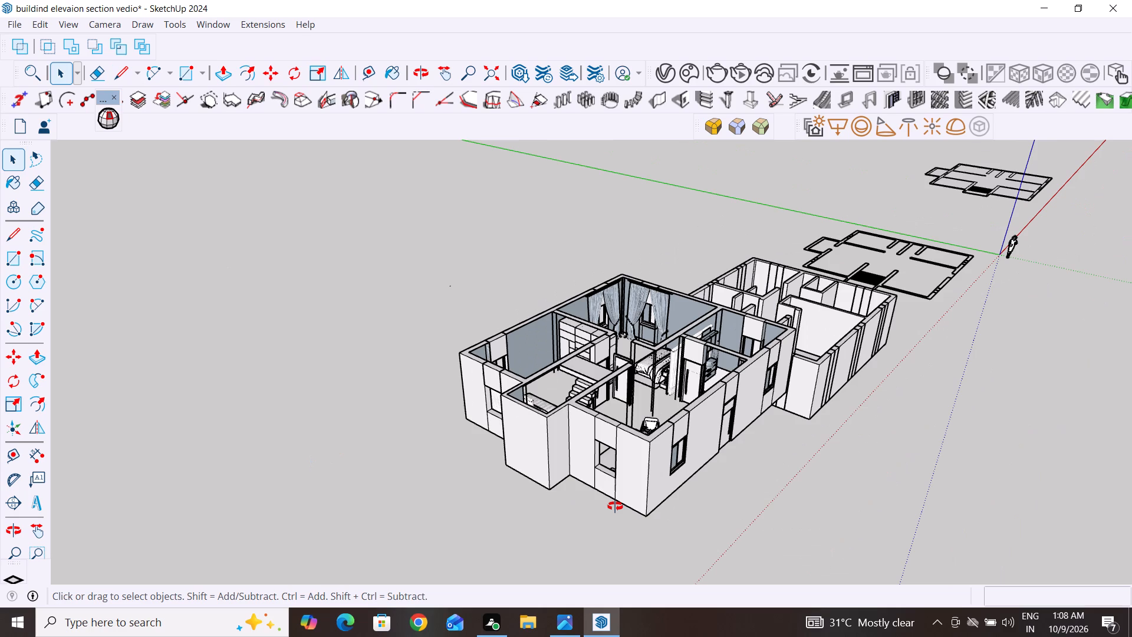
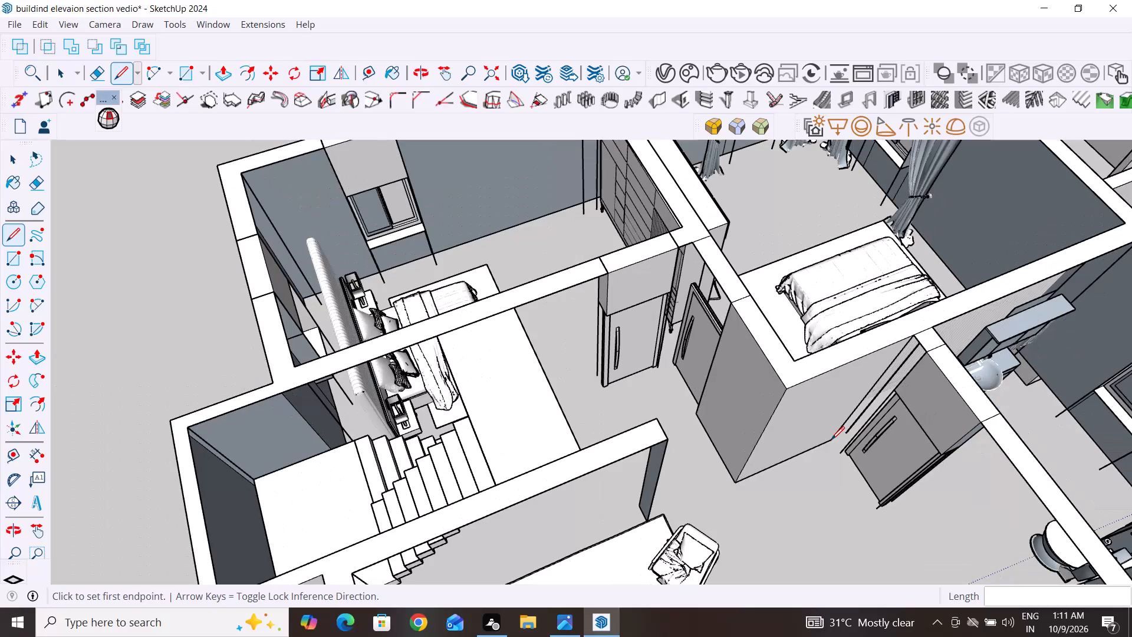
# Draw a 9 1/4" base line from the block wall's corner to the washroom door opening, closing the narrow face on the hall side.
pyautogui.click(839, 455)
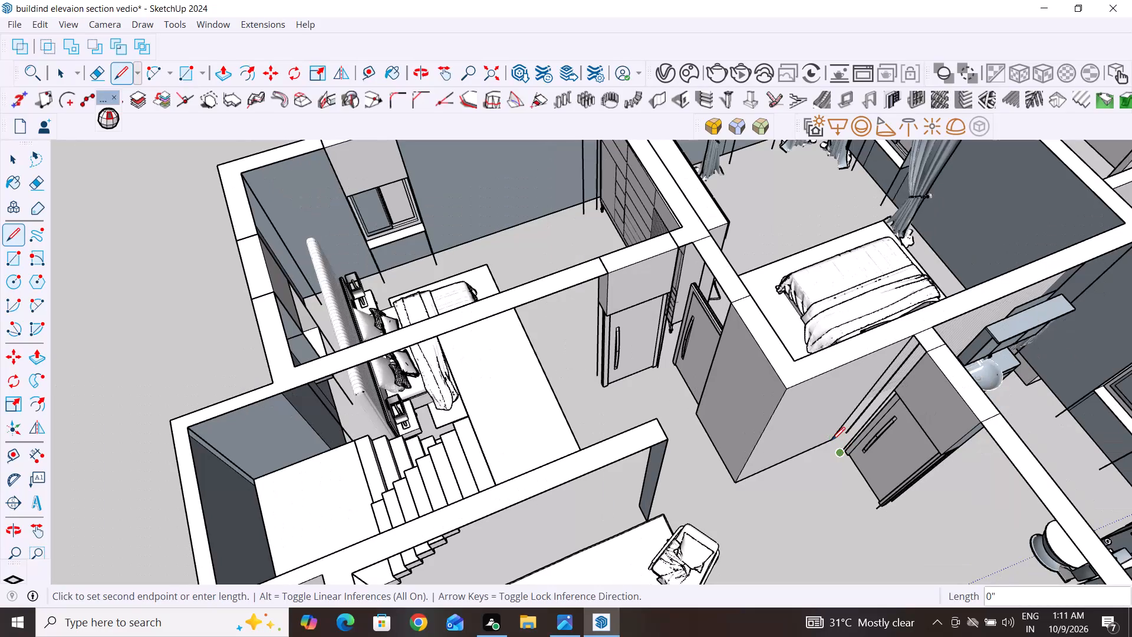
pyautogui.click(832, 440)
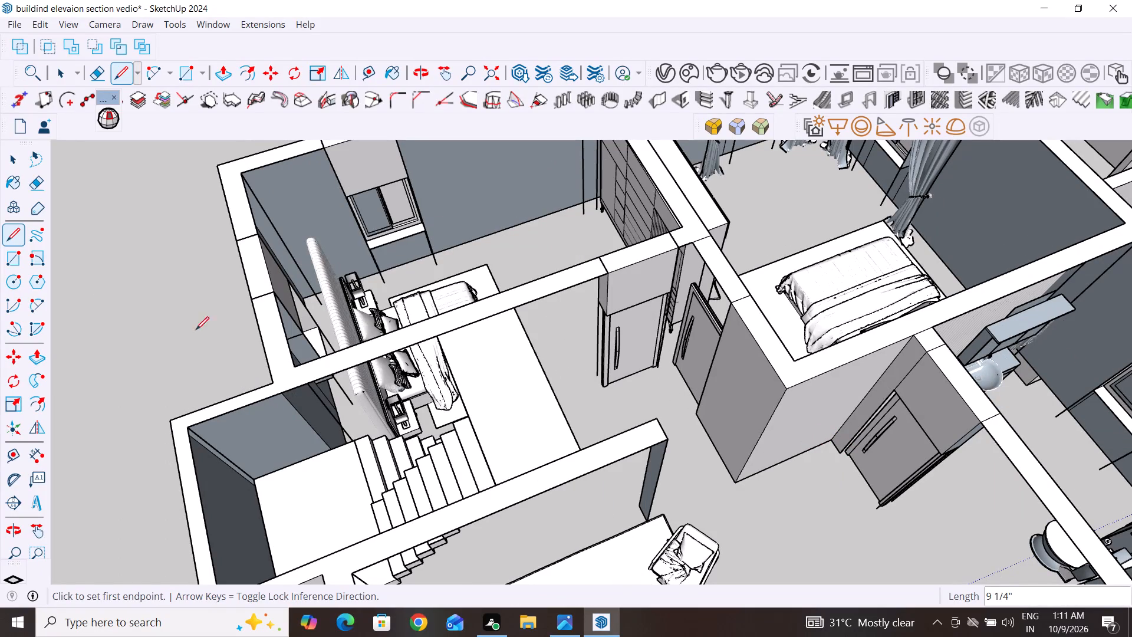
pyautogui.click(15, 160)
# Draw a 10" base line across the wall end at the washroom door and an about 9 1/4" one closing the strip on its other side.
pyautogui.scroll(-4, 205, 430)
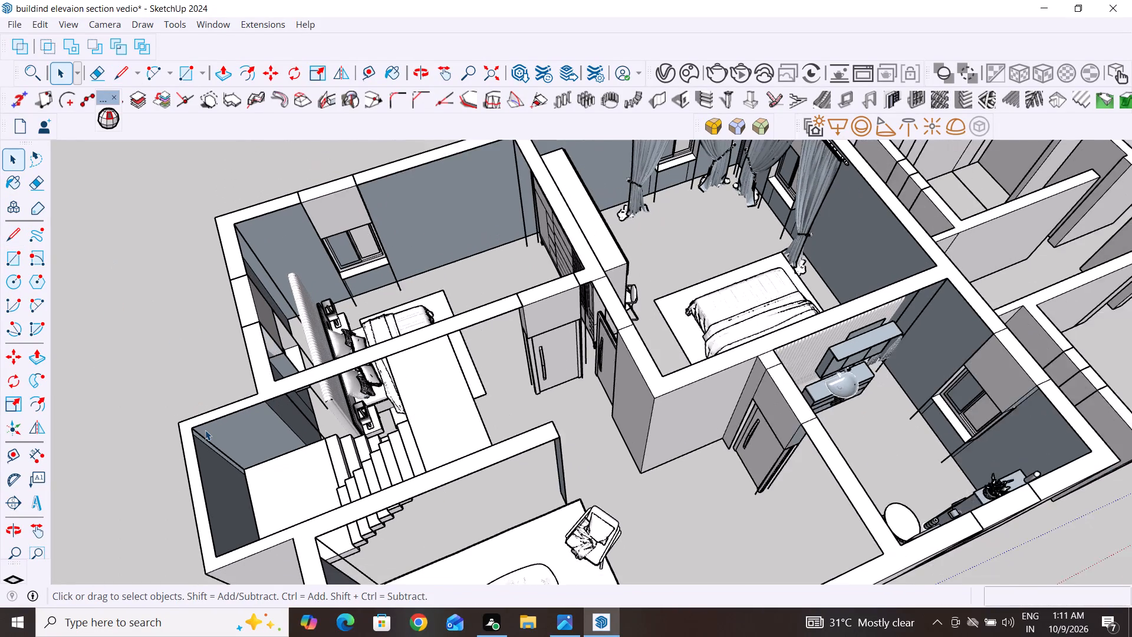
pyautogui.moveTo(791, 423); pyautogui.dragTo(580, 408, button='middle')
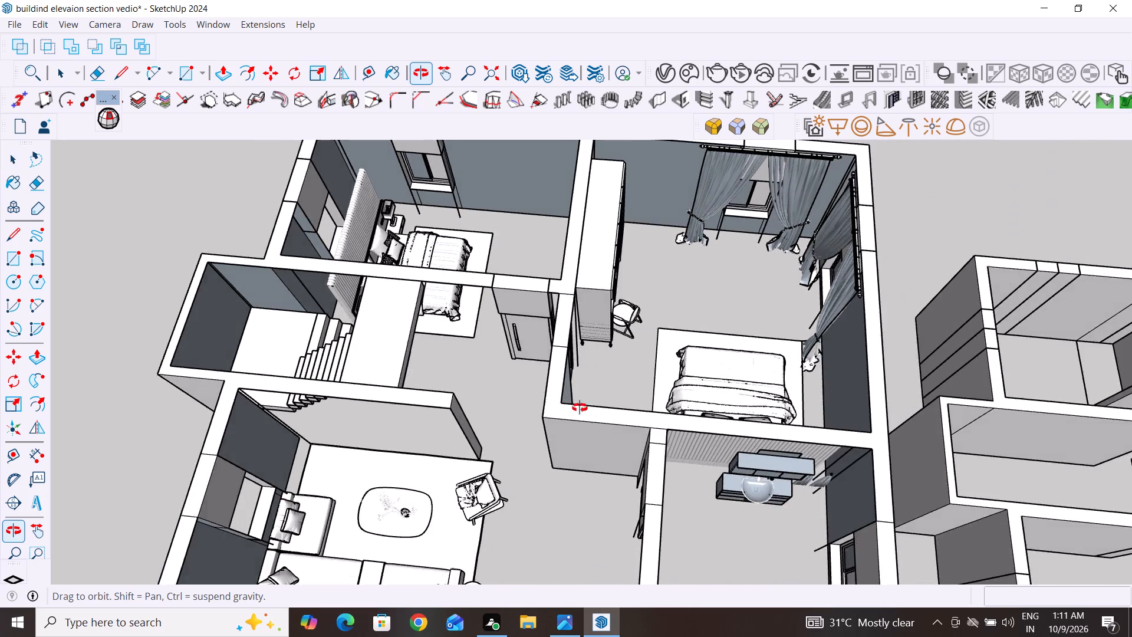
pyautogui.moveTo(580, 408); pyautogui.dragTo(467, 320, button='middle')
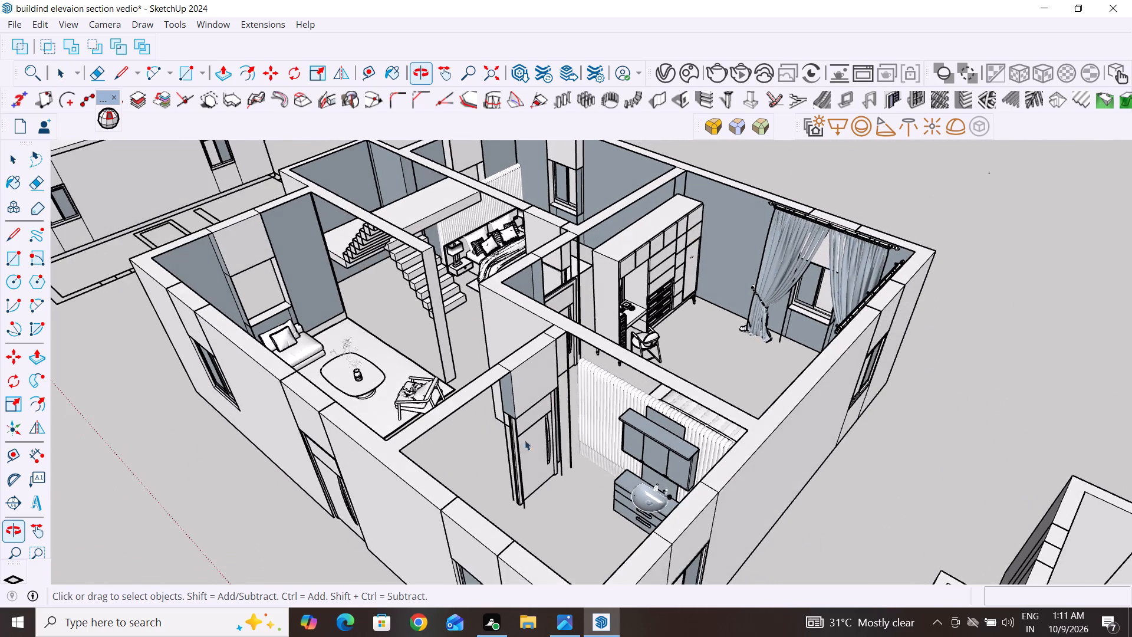
pyautogui.scroll(7, 555, 485)
pyautogui.scroll(-2, 538, 500)
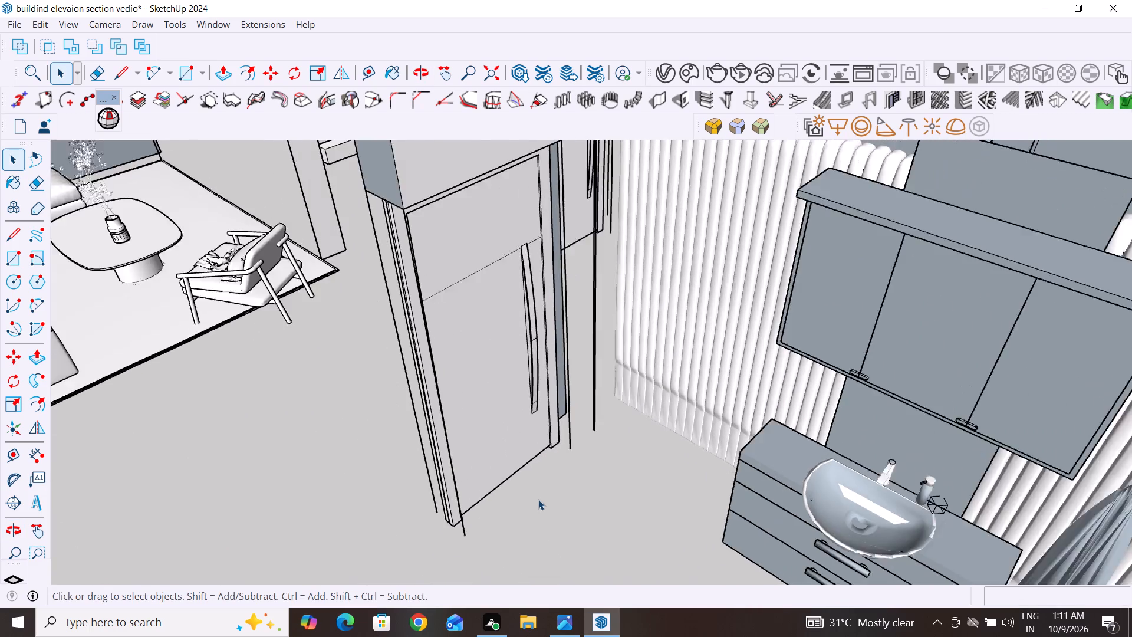
pyautogui.scroll(-4, 538, 500)
pyautogui.moveTo(555, 462); pyautogui.dragTo(568, 505, button='middle')
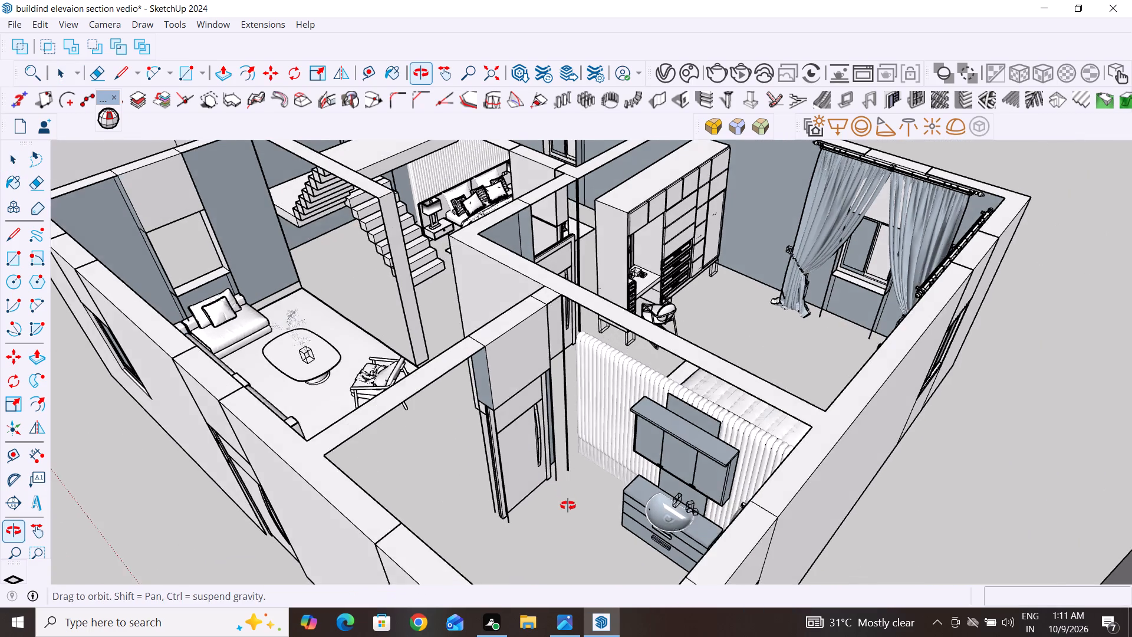
pyautogui.moveTo(568, 505); pyautogui.dragTo(565, 531, button='middle')
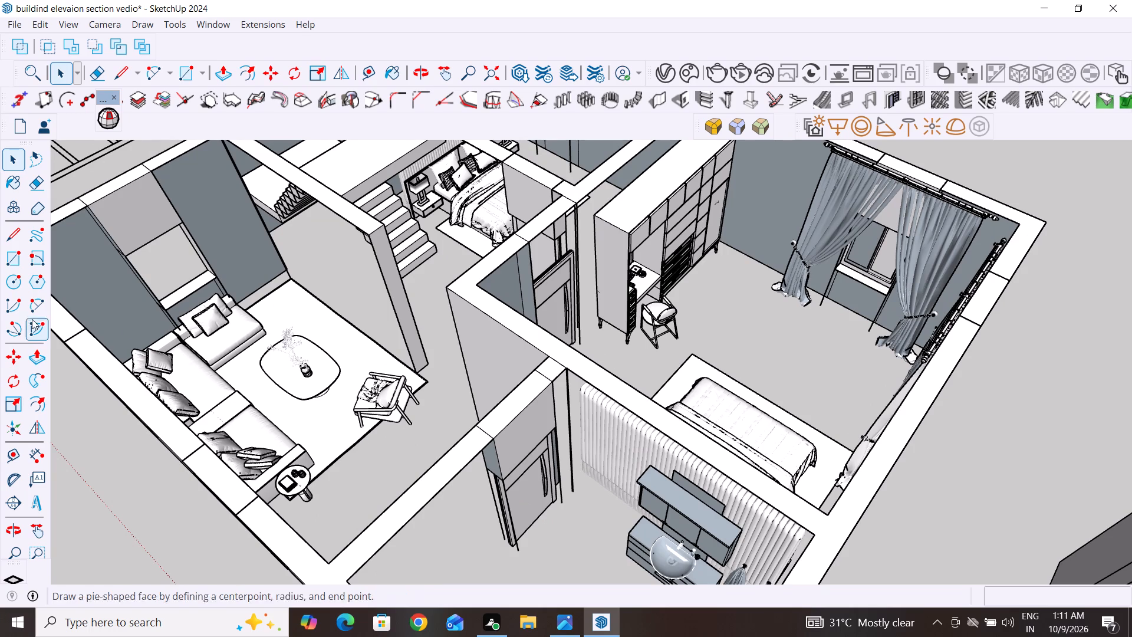
pyautogui.click(9, 241)
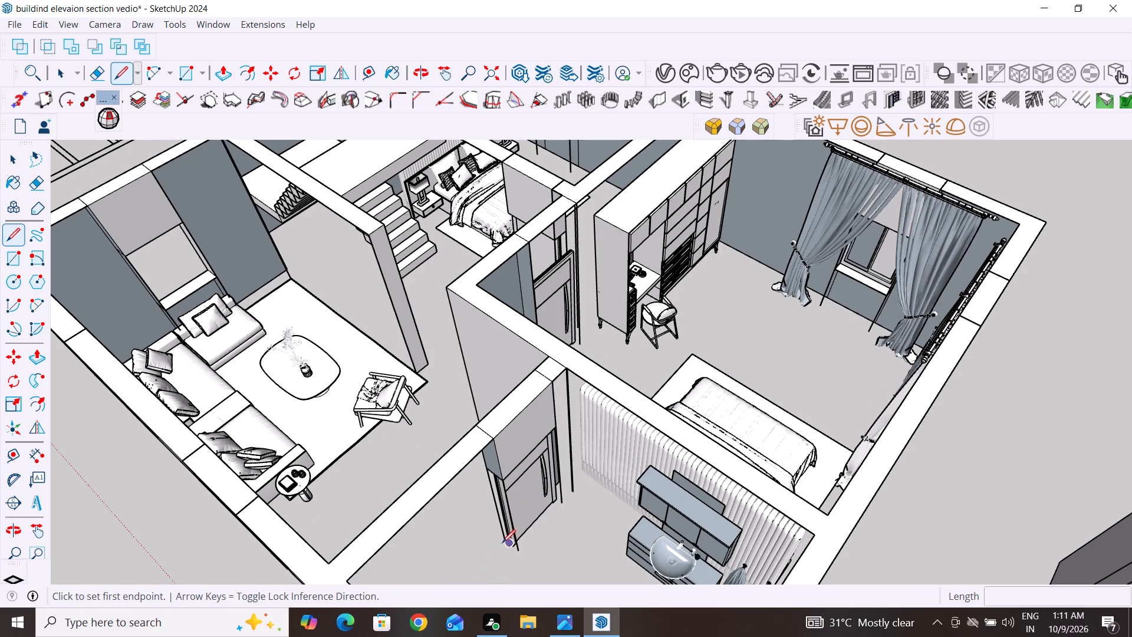
pyautogui.click(502, 536)
pyautogui.click(518, 550)
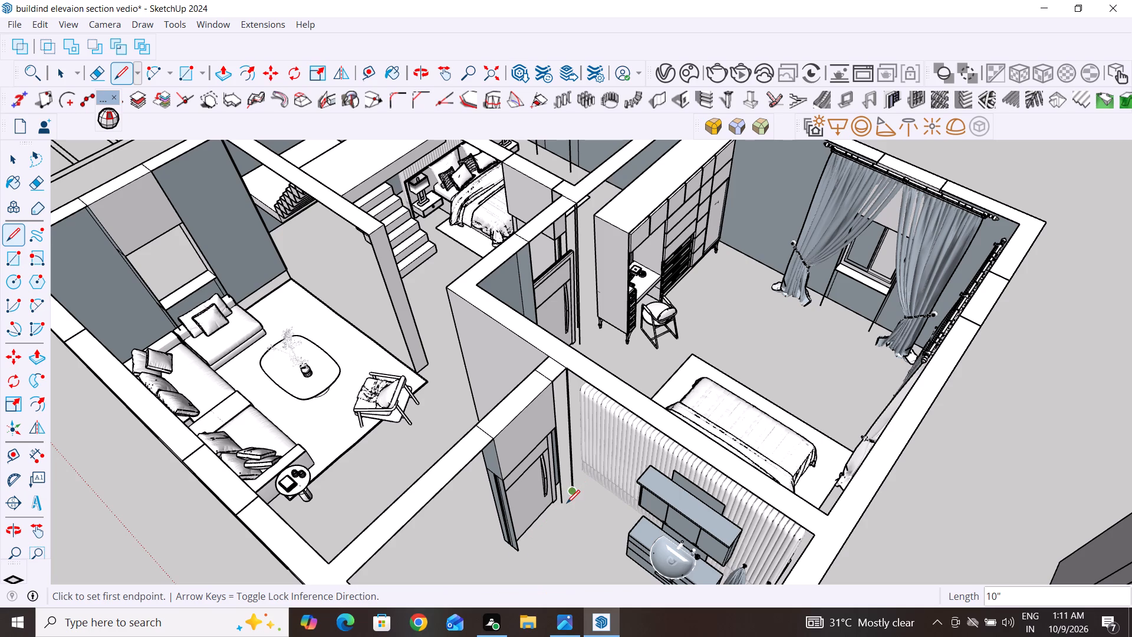
pyautogui.click(575, 491)
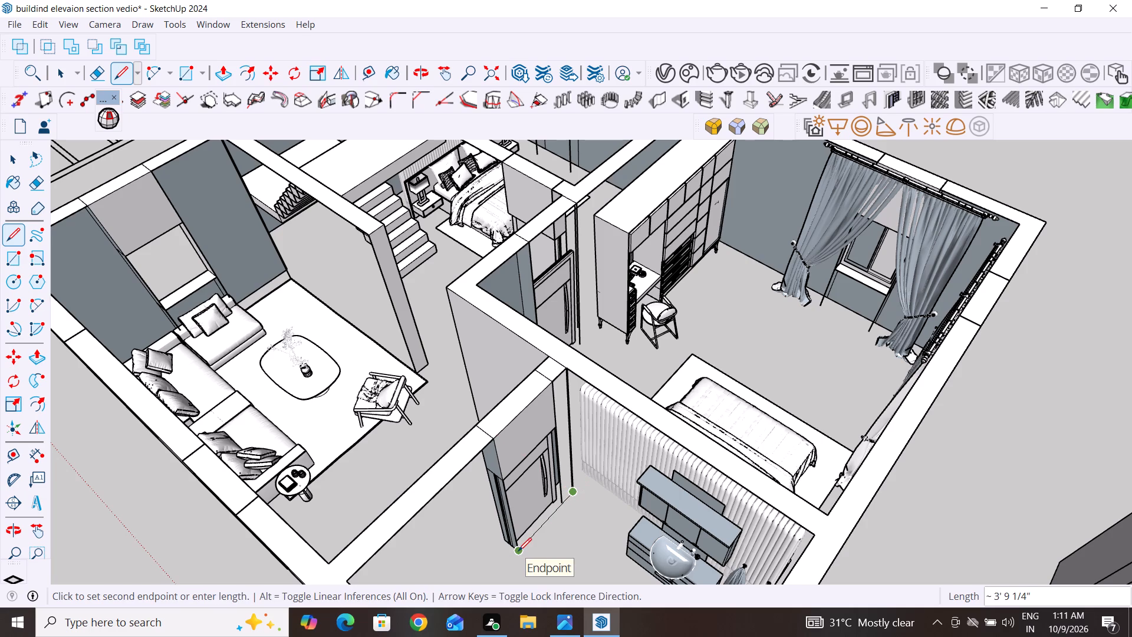
pyautogui.click(563, 504)
pyautogui.click(575, 492)
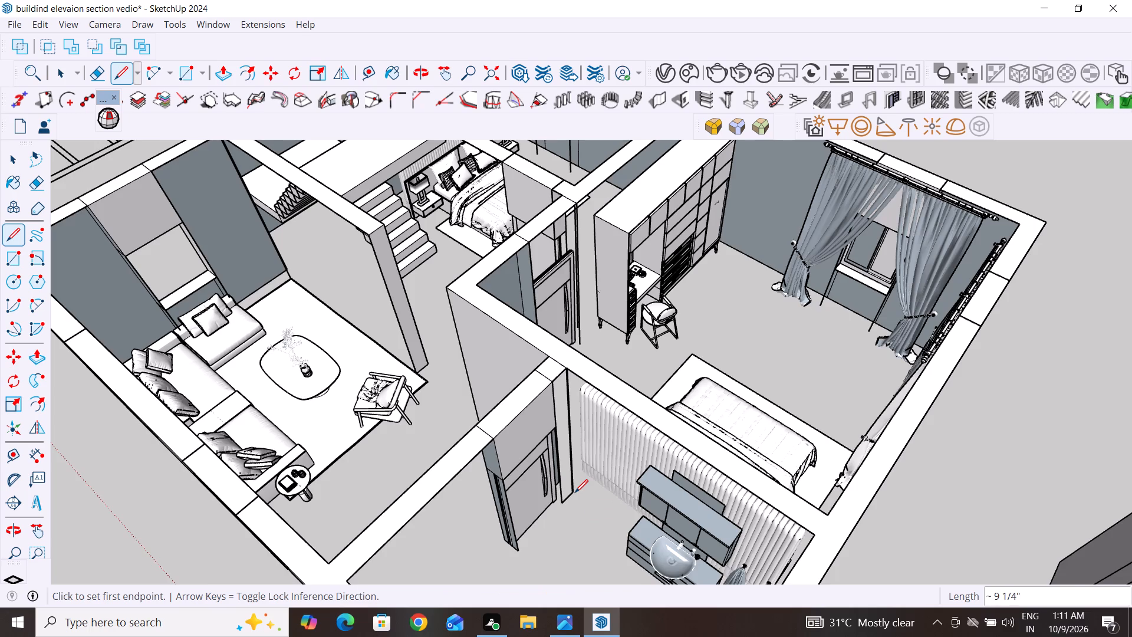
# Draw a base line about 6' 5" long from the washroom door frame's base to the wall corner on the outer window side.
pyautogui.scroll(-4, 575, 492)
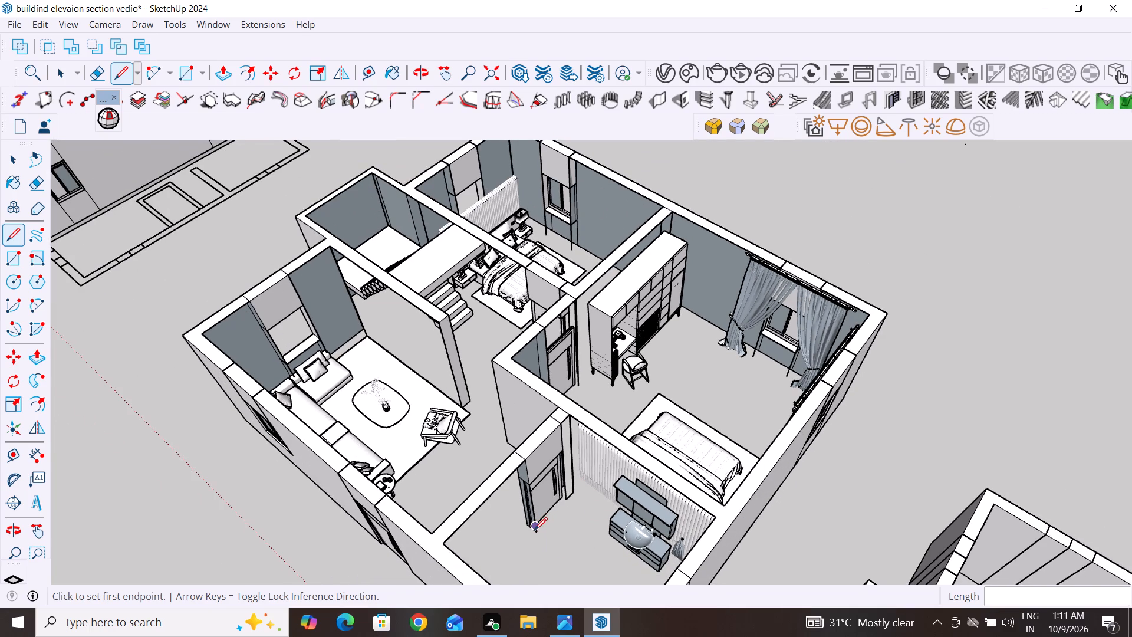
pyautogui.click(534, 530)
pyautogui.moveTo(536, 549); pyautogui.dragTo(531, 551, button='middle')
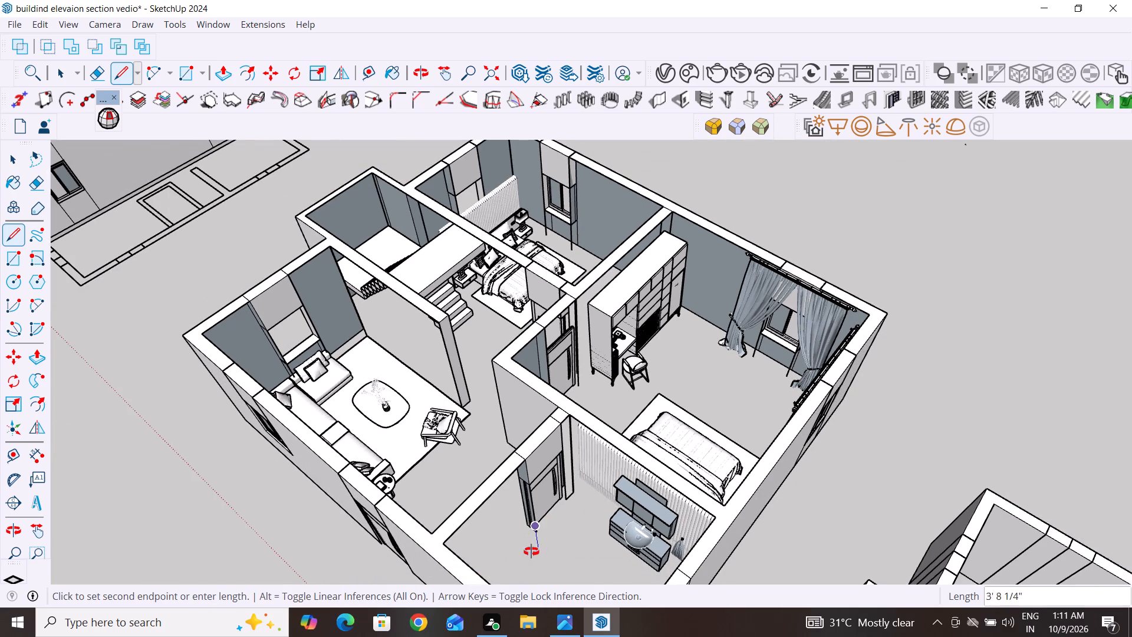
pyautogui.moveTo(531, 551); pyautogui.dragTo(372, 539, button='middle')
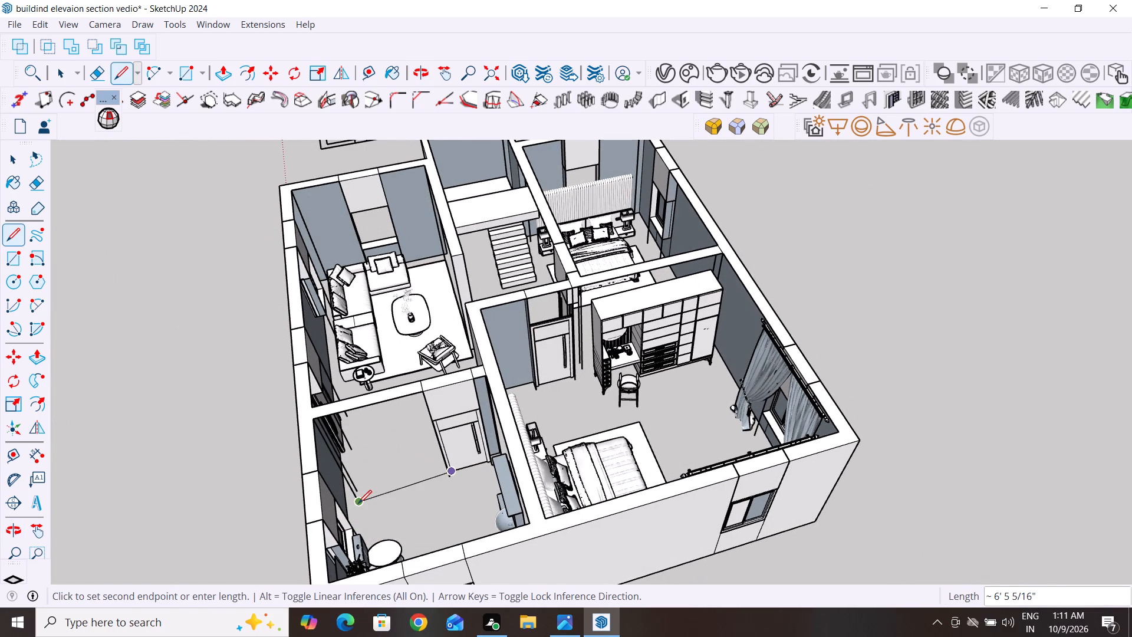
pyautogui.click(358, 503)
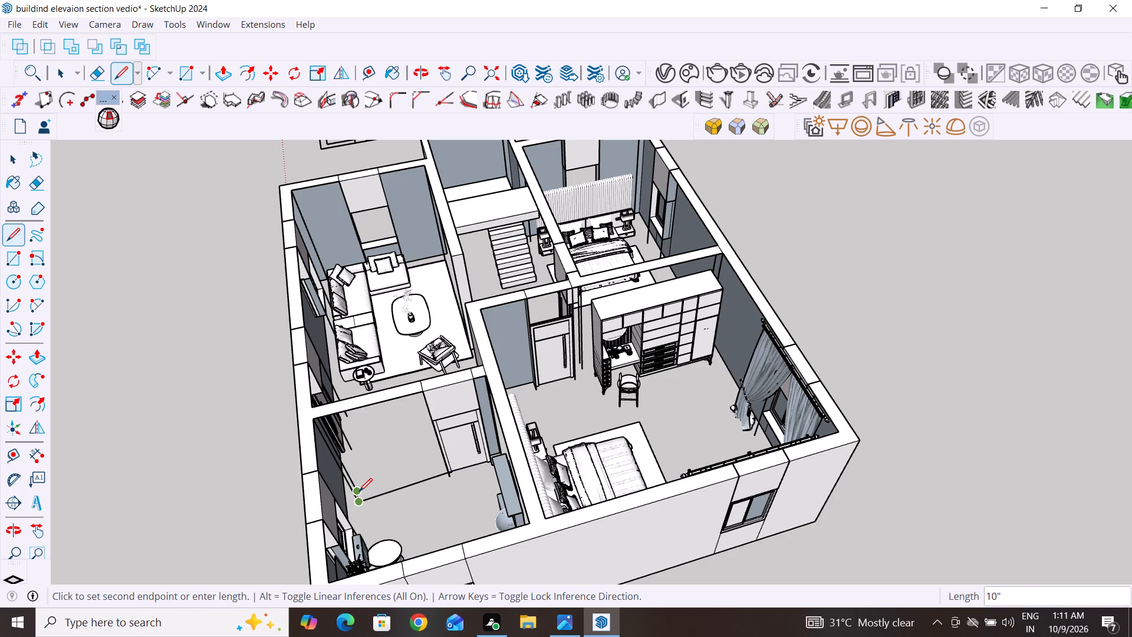
# Continue with a 10" base line across the partition wall's thickness at the outer window side.
pyautogui.click(359, 491)
pyautogui.moveTo(426, 474); pyautogui.dragTo(469, 472, button='middle')
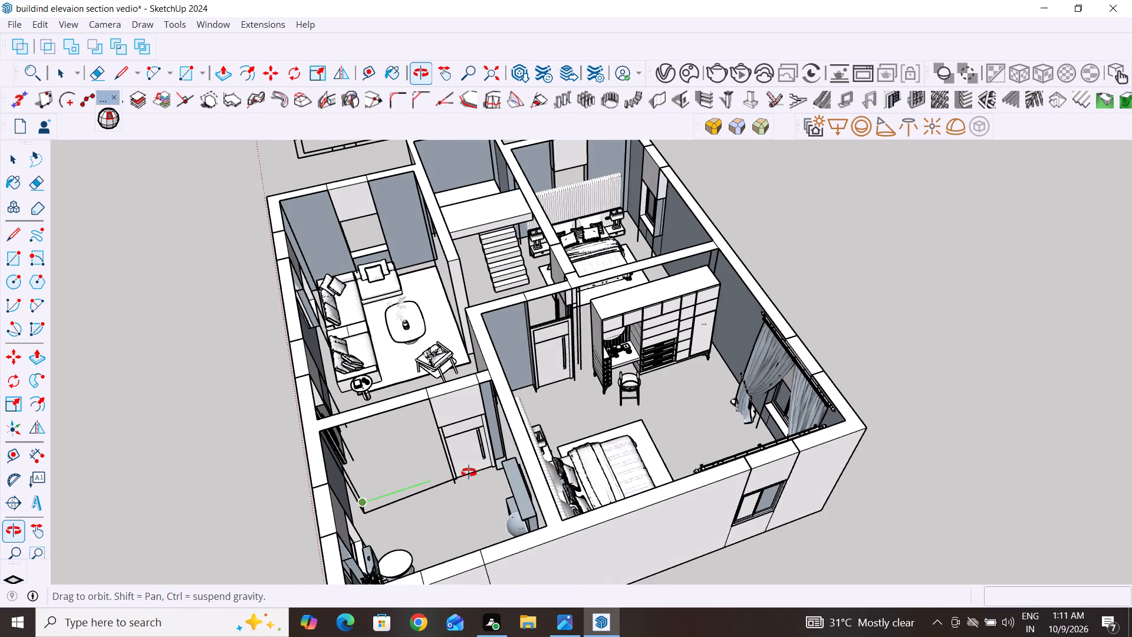
pyautogui.moveTo(469, 472); pyautogui.dragTo(587, 498, button='middle')
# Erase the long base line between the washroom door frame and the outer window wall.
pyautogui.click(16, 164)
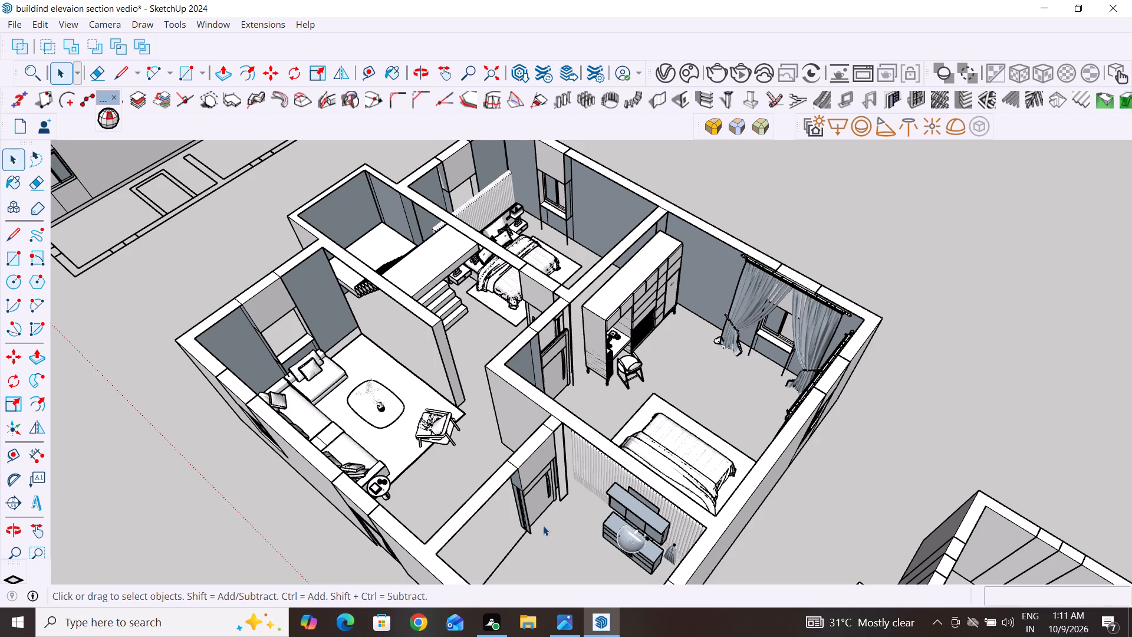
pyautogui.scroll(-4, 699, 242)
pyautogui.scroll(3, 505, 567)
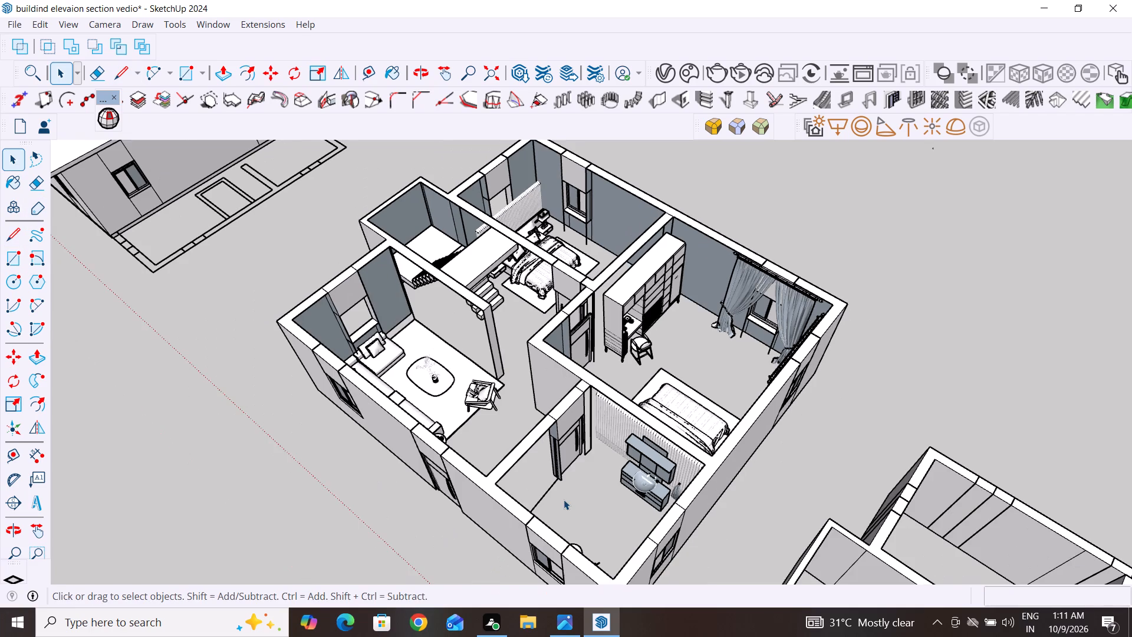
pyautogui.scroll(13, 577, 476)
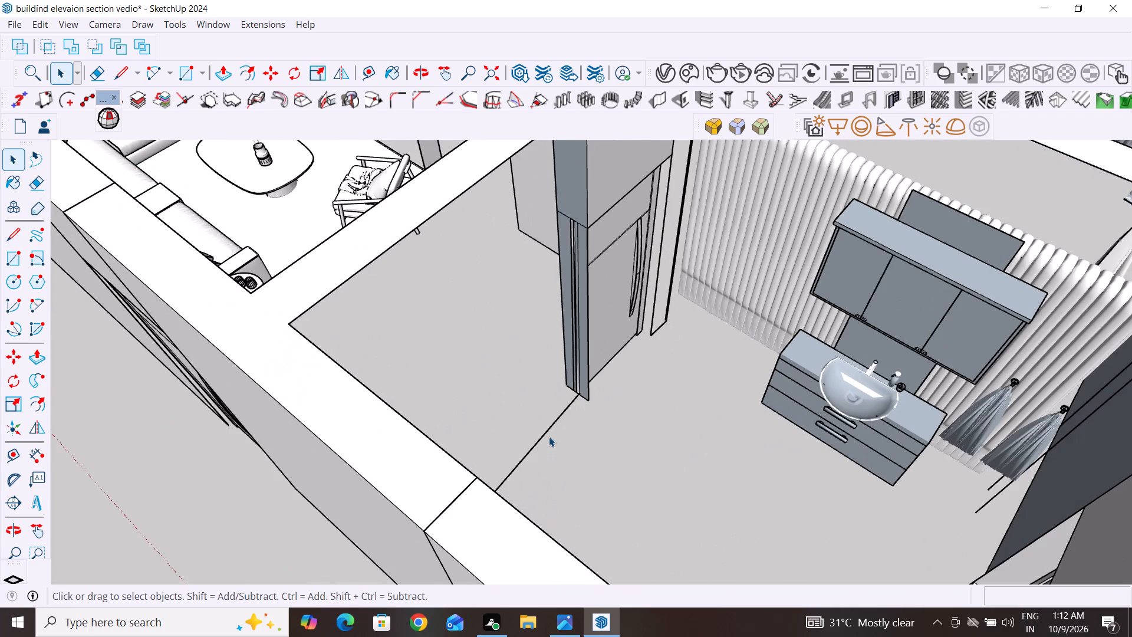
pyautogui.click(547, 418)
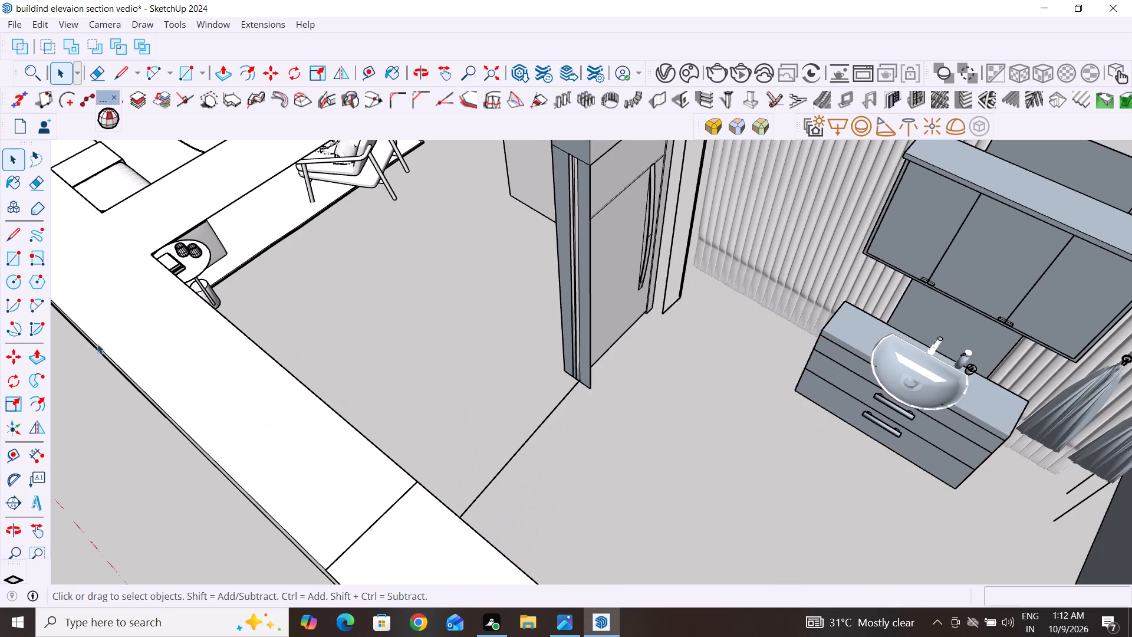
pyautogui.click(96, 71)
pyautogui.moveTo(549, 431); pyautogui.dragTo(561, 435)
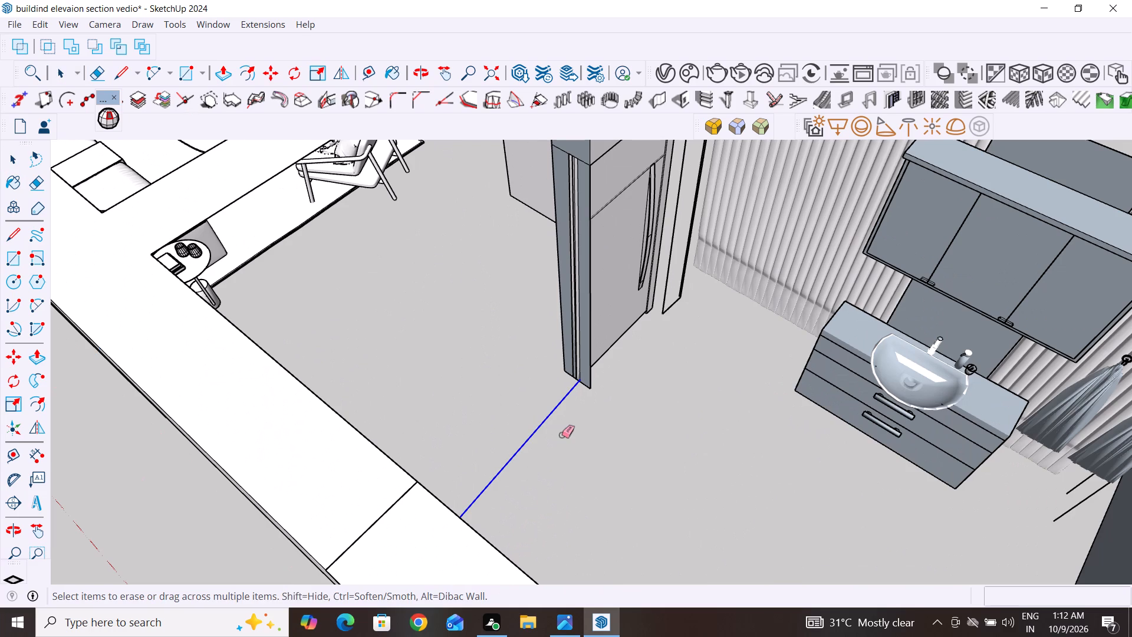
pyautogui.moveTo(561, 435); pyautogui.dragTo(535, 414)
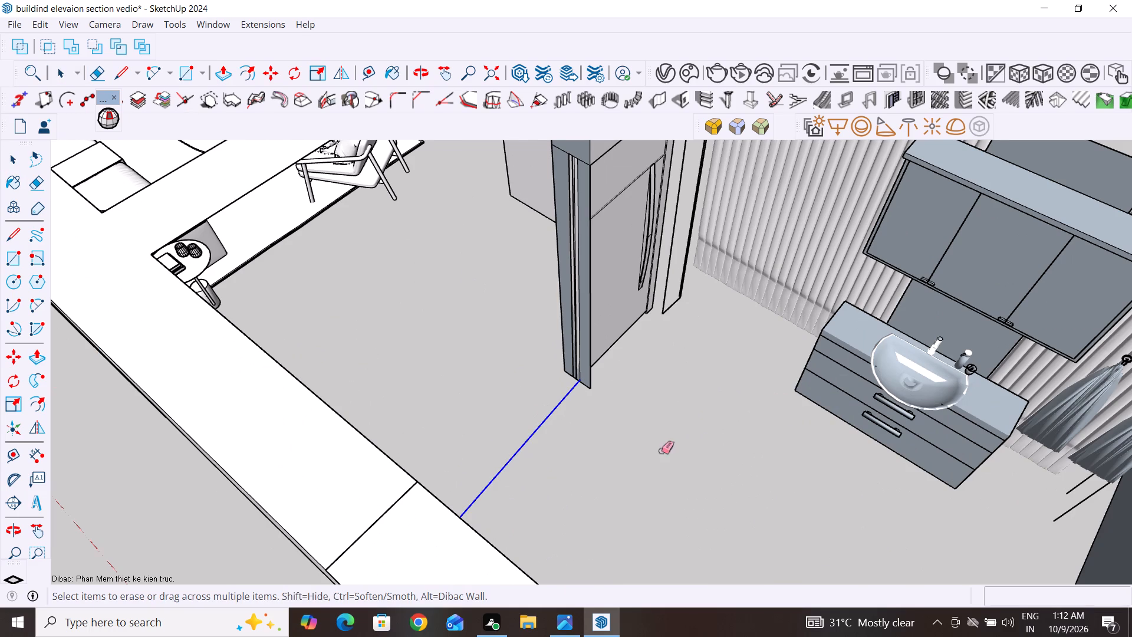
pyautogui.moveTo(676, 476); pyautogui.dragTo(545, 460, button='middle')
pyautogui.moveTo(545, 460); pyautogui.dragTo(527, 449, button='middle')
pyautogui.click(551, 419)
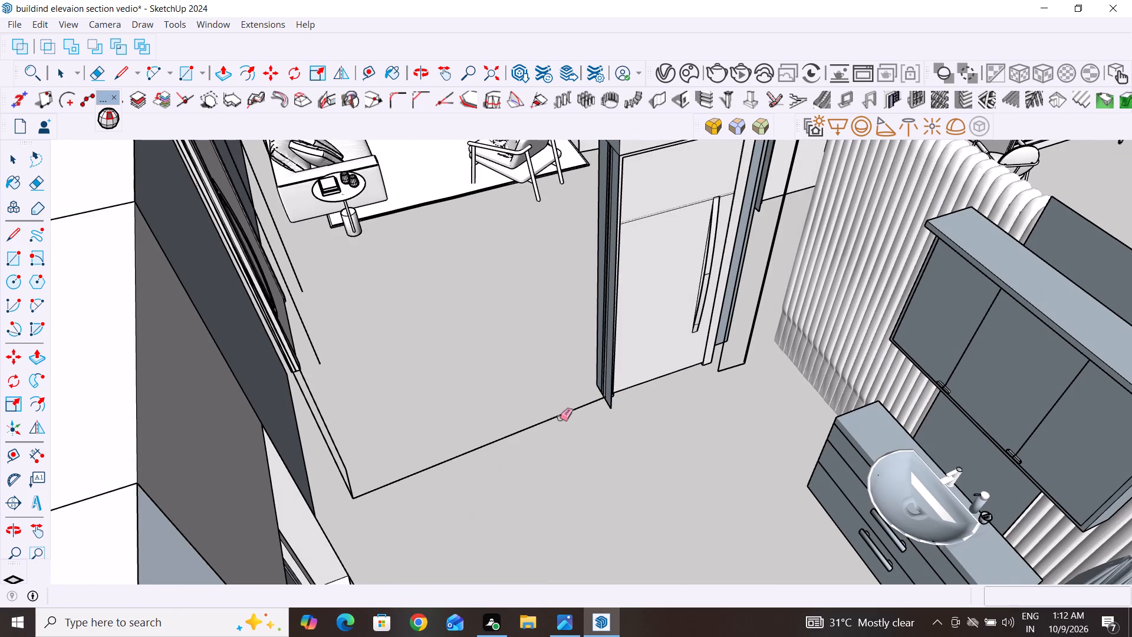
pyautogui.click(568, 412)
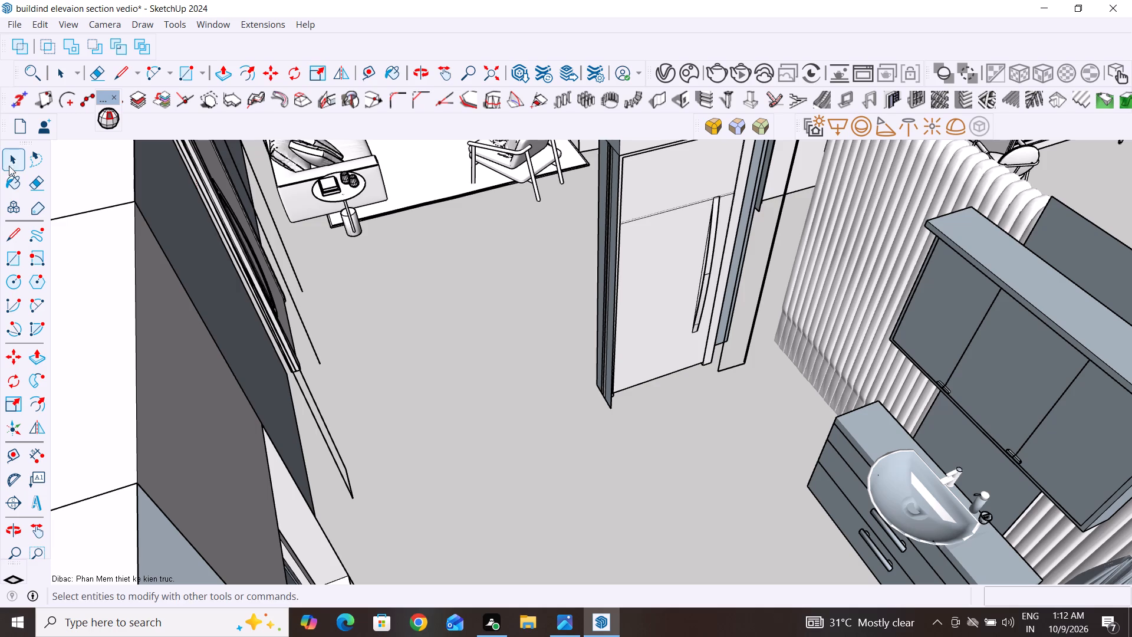
# Draw a 6' 2 3/4" base line from the window-side wall corner to the washroom door opening's wall corner, closing the partition face.
pyautogui.click(12, 231)
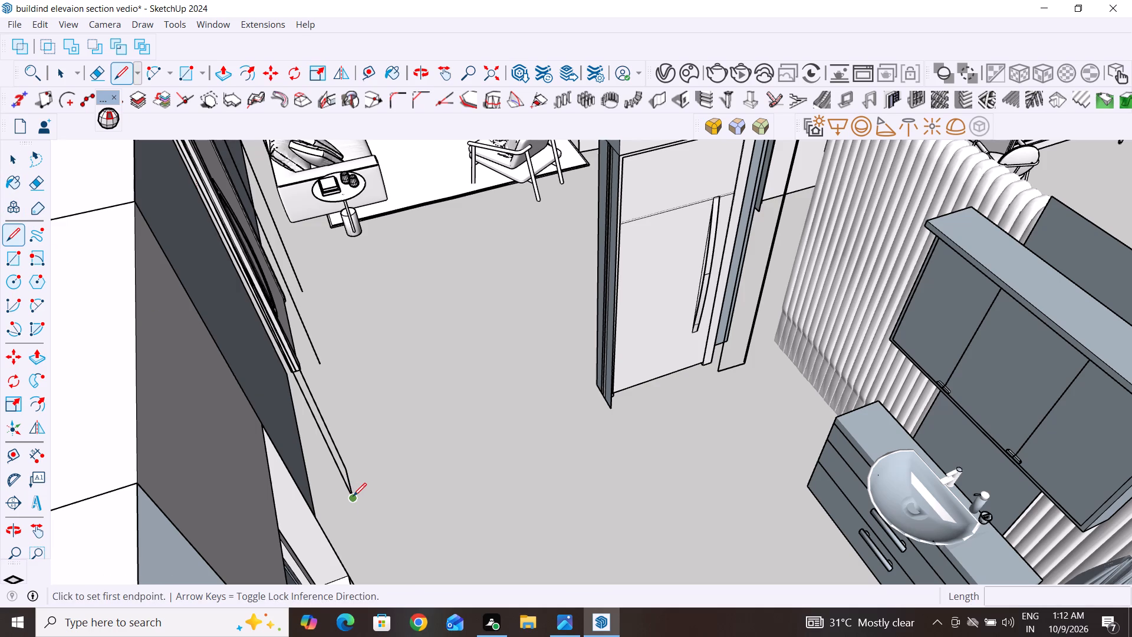
pyautogui.click(353, 496)
pyautogui.click(611, 411)
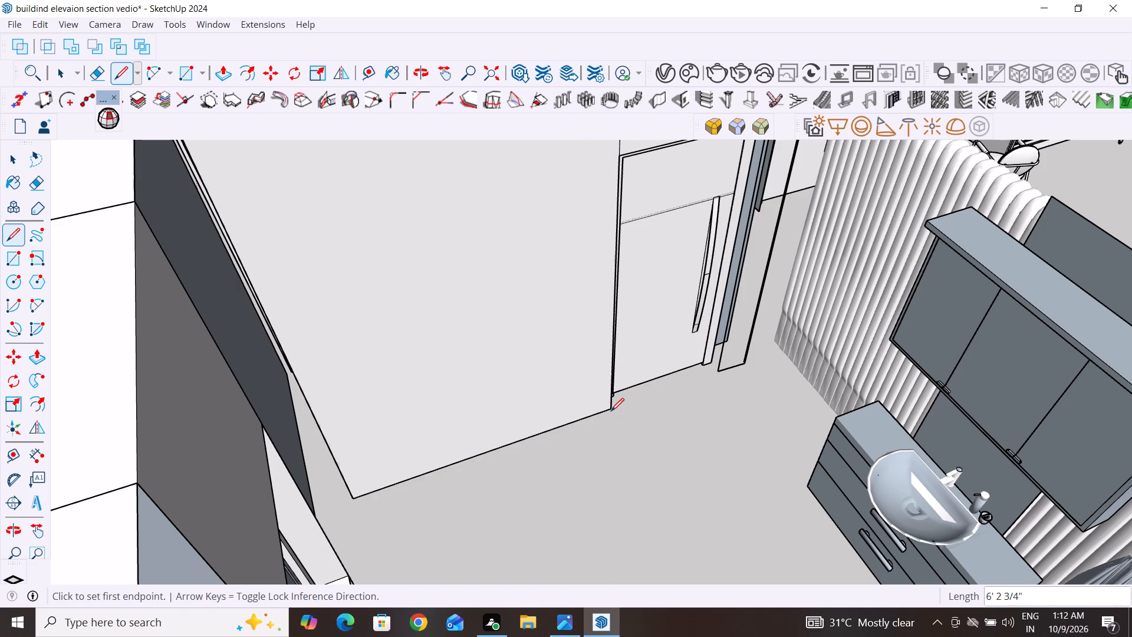
# Draw a base line about 4" long from the washroom door frame's base to the corner of the adjacent wall strip.
pyautogui.scroll(-1, 687, 501)
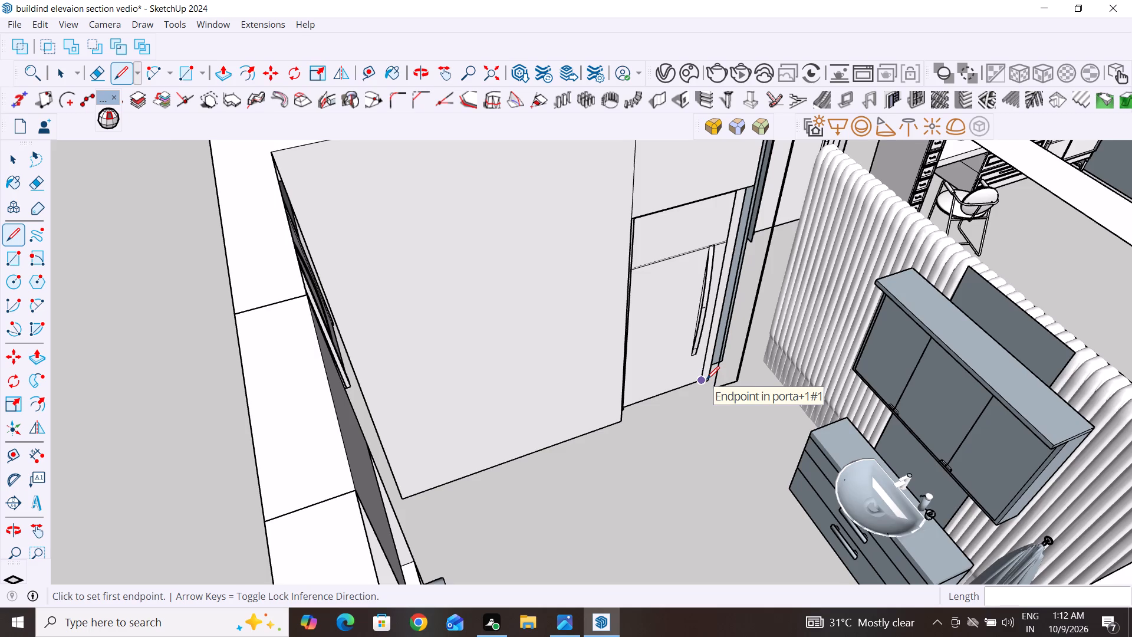
pyautogui.scroll(6, 706, 379)
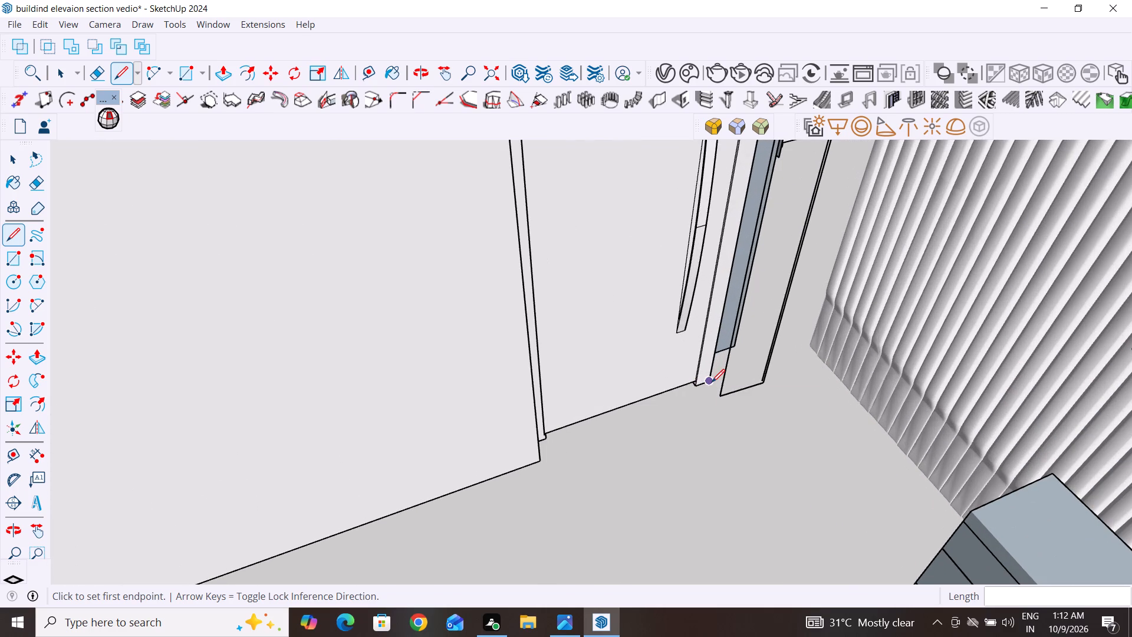
pyautogui.click(712, 382)
pyautogui.click(722, 395)
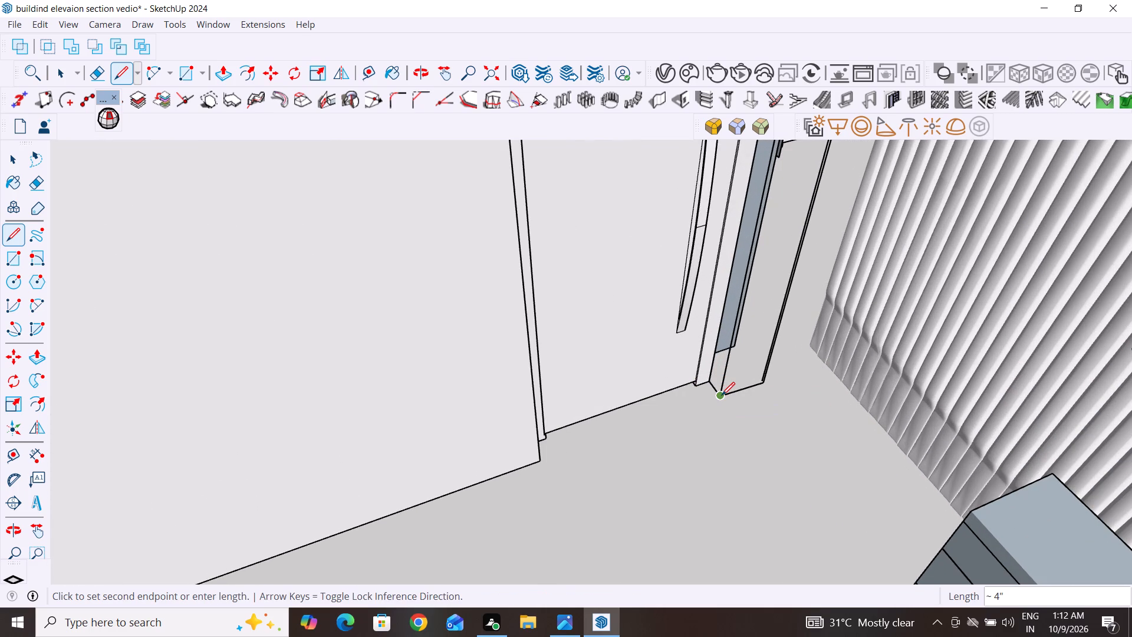
pyautogui.scroll(-8, 722, 395)
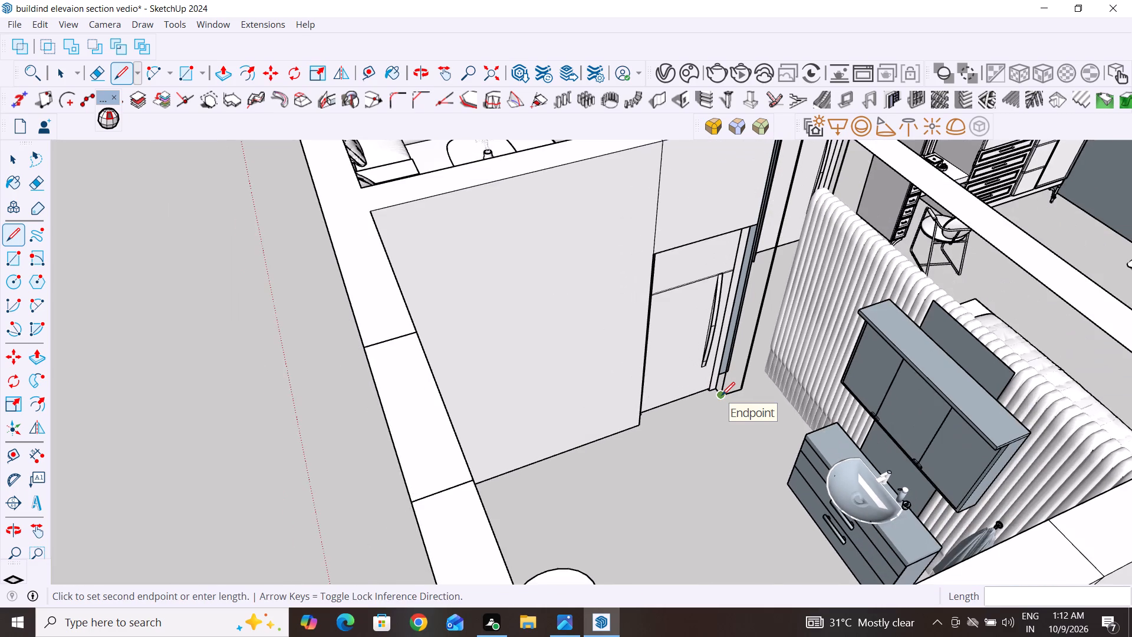
pyautogui.scroll(-3, 722, 395)
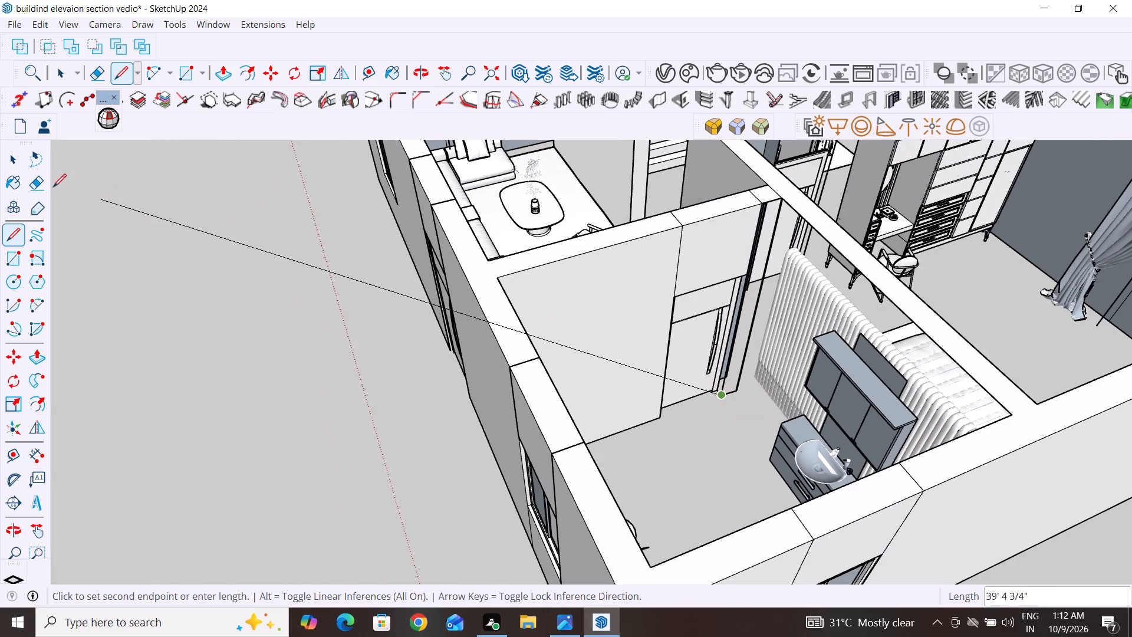
pyautogui.click(9, 157)
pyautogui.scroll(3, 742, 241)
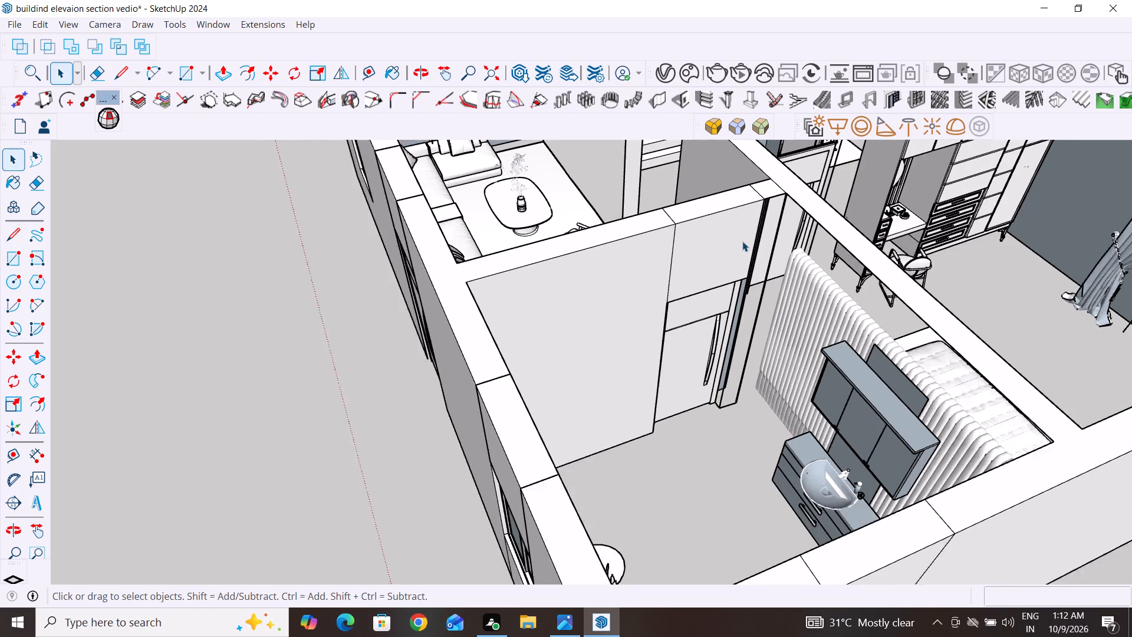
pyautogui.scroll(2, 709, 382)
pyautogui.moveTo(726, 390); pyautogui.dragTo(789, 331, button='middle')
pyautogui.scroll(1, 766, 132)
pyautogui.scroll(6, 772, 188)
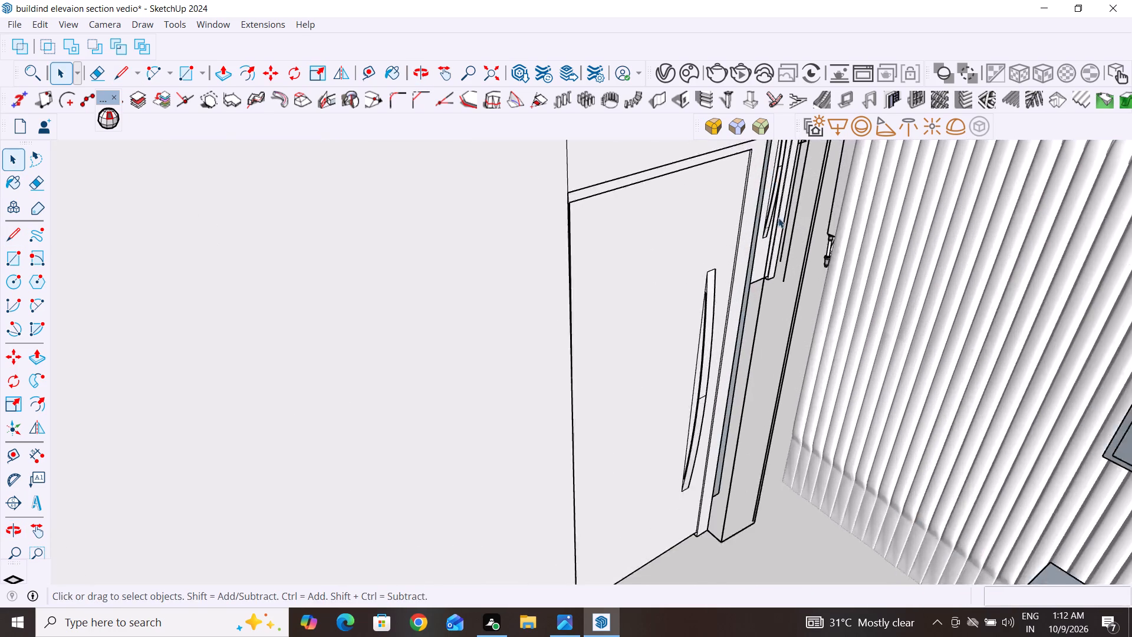
# Draw a rectangle about 9' 3 5/8" by 1 3/16" from the wall strip's floor corner beside the washroom door up to the lintel corner.
pyautogui.moveTo(789, 261); pyautogui.dragTo(822, 300, button='middle')
pyautogui.scroll(-5, 761, 280)
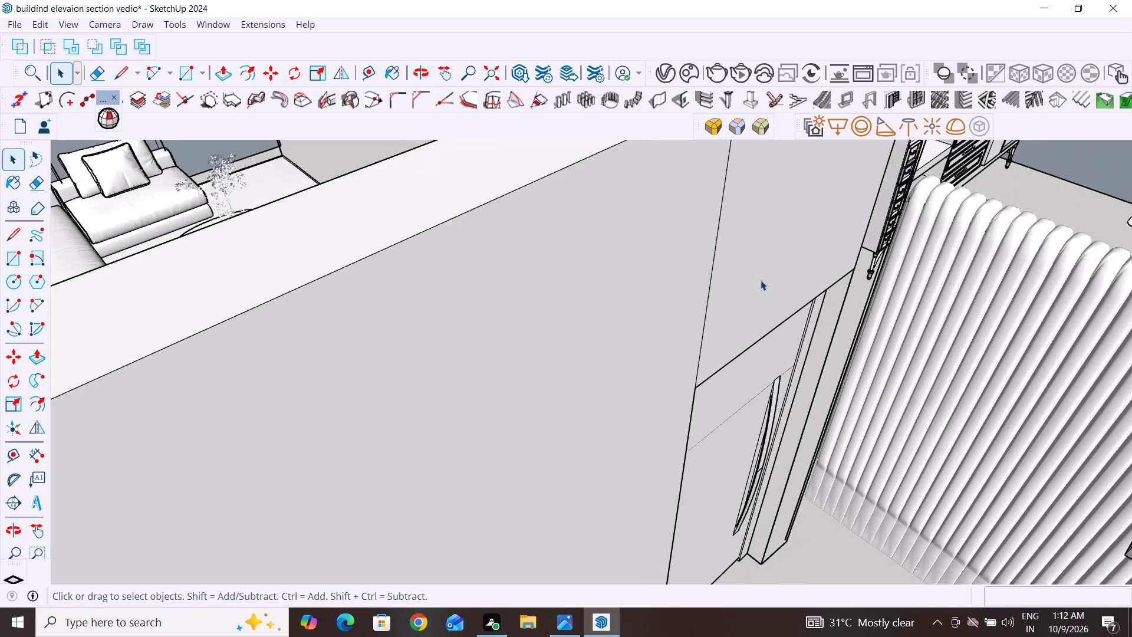
pyautogui.scroll(-1, 761, 280)
pyautogui.click(14, 261)
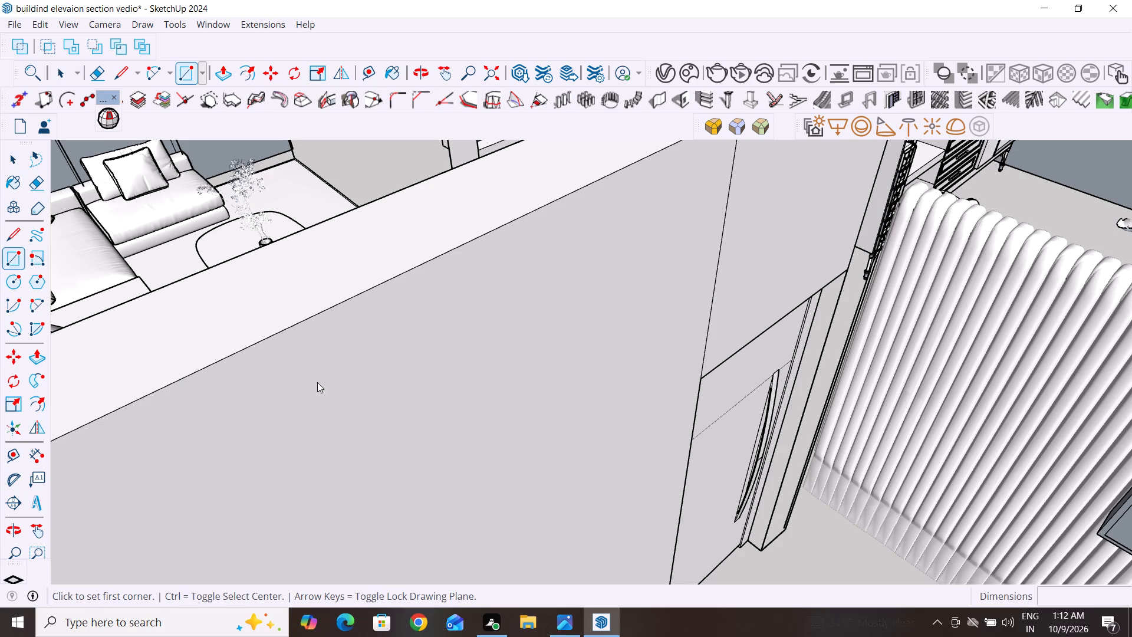
pyautogui.moveTo(863, 540); pyautogui.dragTo(788, 501, button='middle')
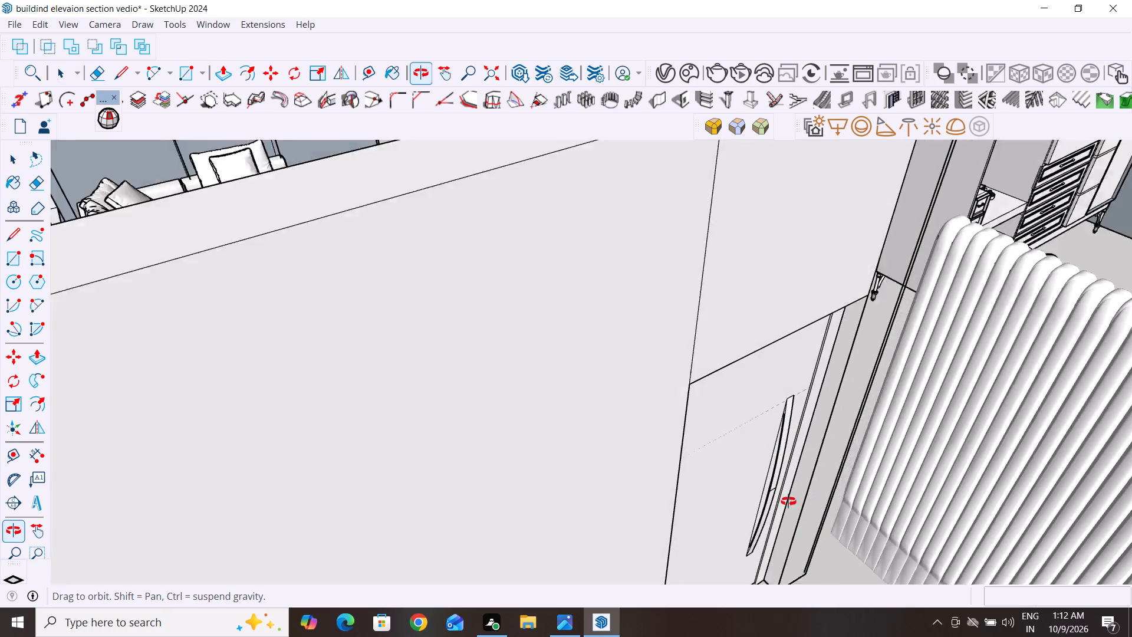
pyautogui.moveTo(788, 501); pyautogui.dragTo(786, 497, button='middle')
pyautogui.scroll(-4, 798, 432)
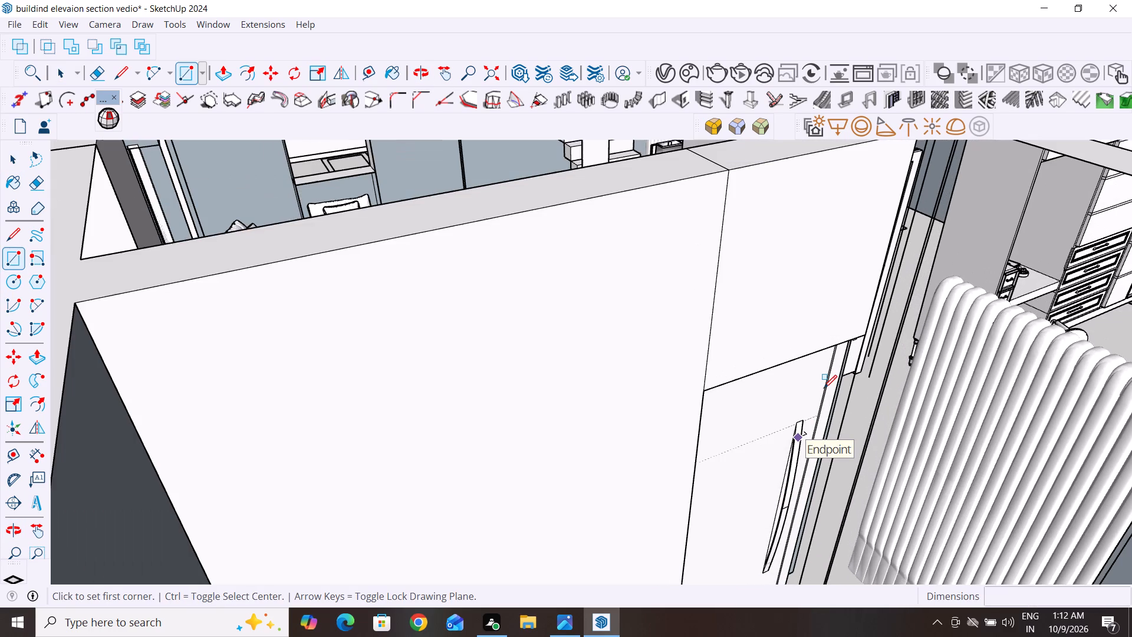
pyautogui.scroll(-3, 824, 388)
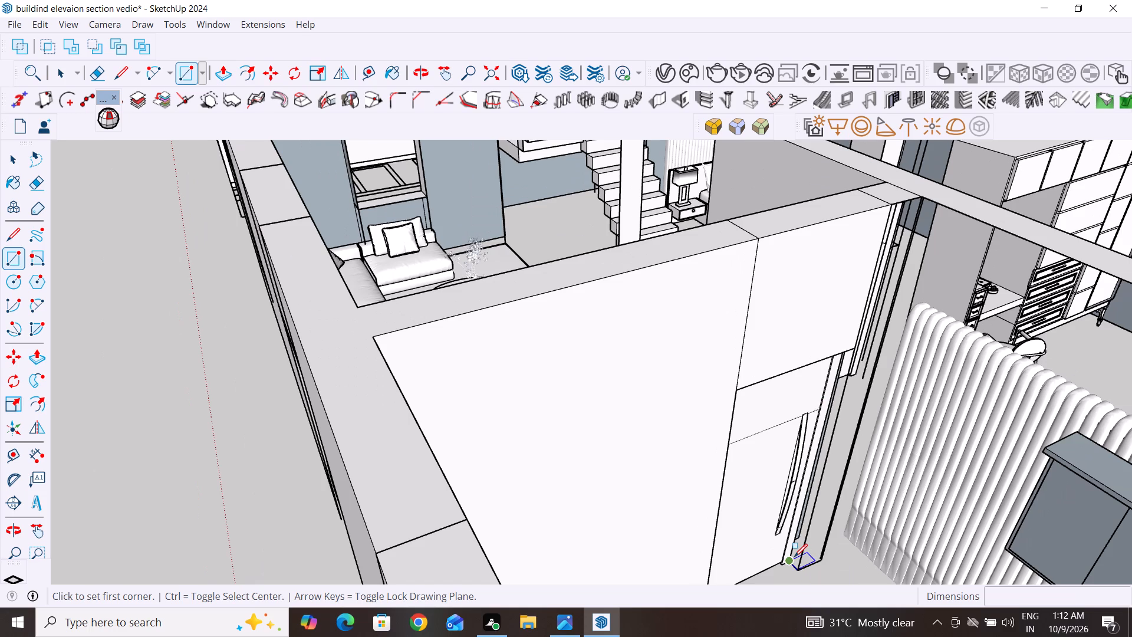
pyautogui.click(794, 560)
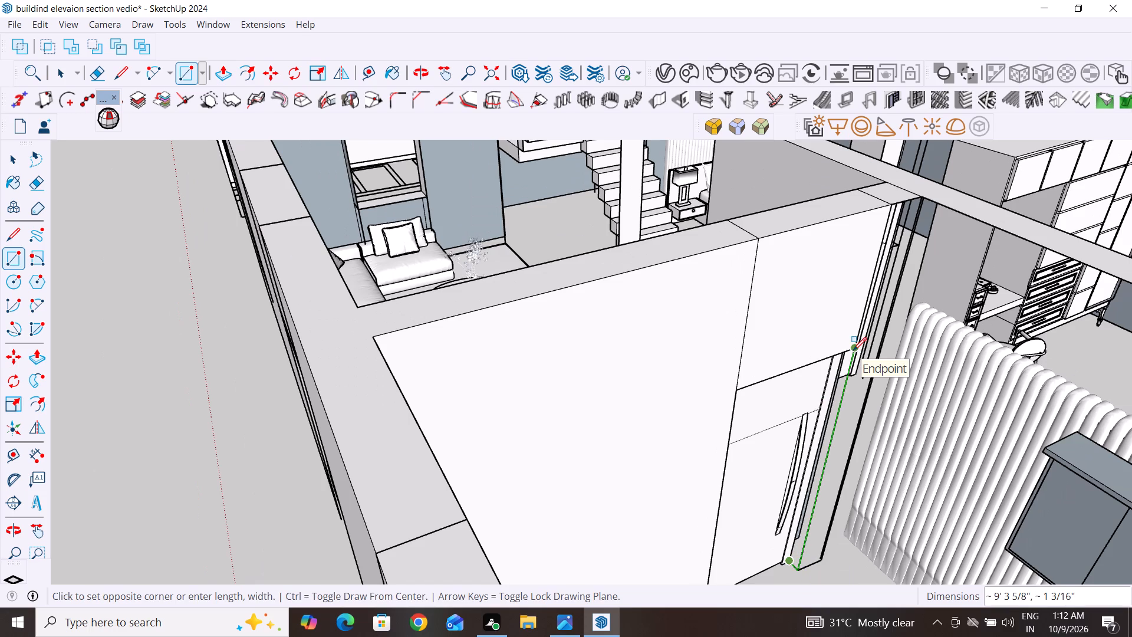
pyautogui.click(853, 350)
# Close the wall end beside the washroom door with a rectangle about 9 1/4" wide and 10' high, from floor corner to wall top.
pyautogui.scroll(3, 853, 352)
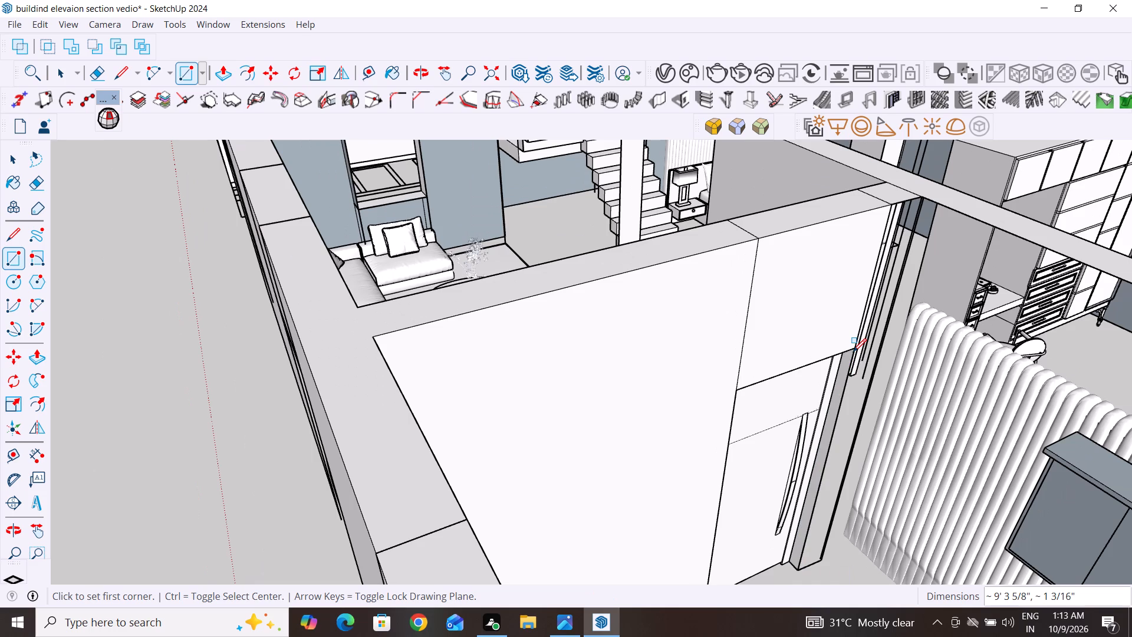
pyautogui.scroll(-4, 840, 505)
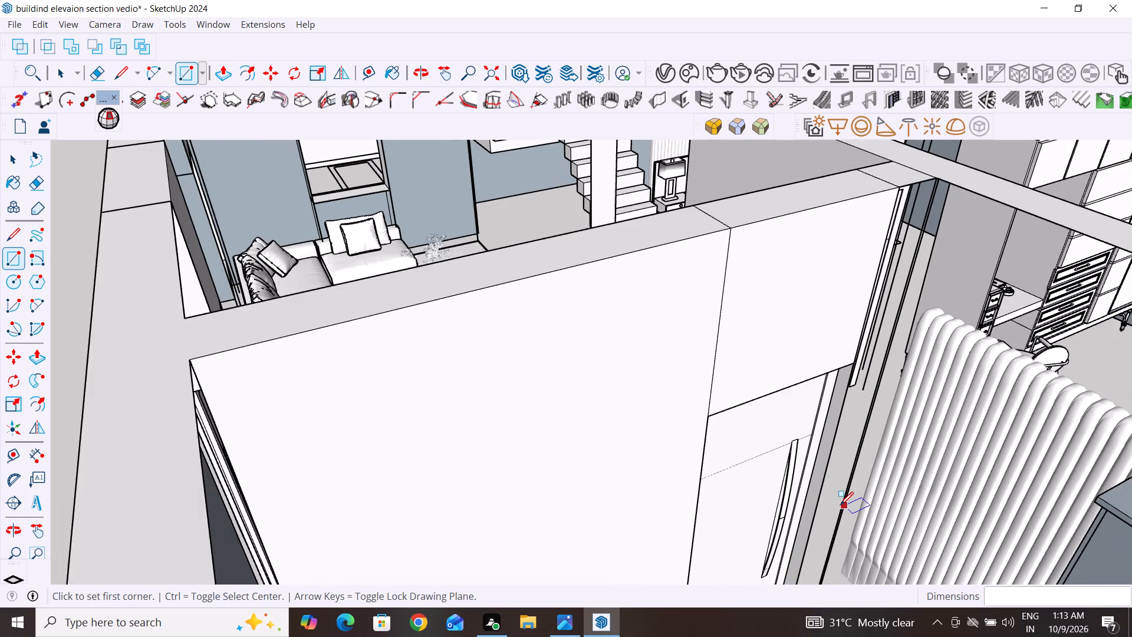
pyautogui.scroll(-4, 840, 505)
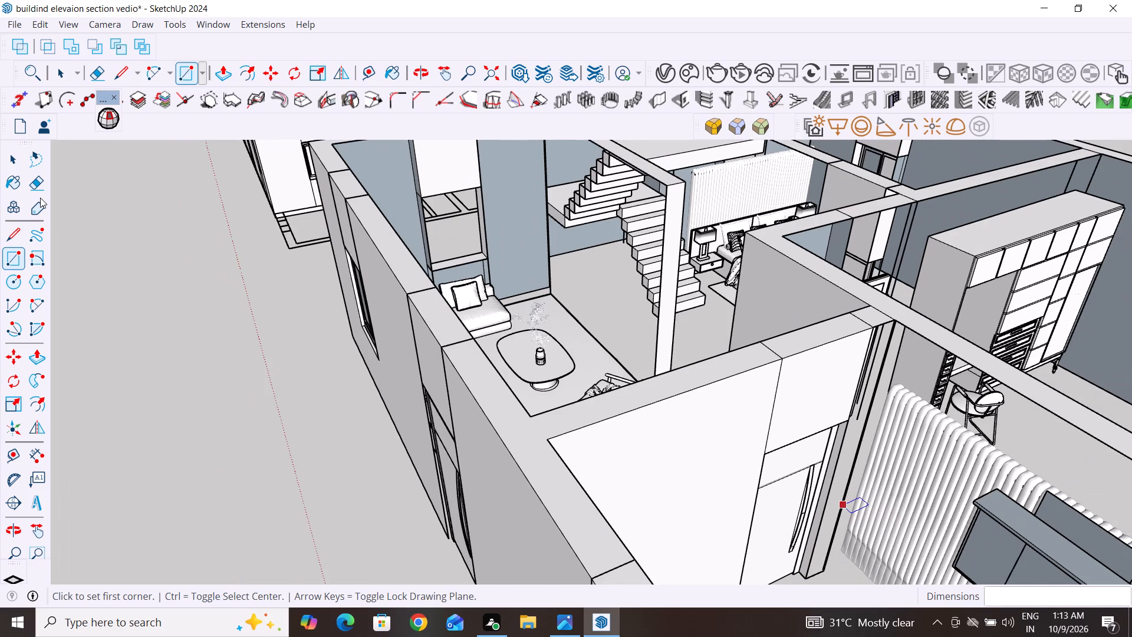
pyautogui.click(12, 158)
pyautogui.scroll(-4, 564, 444)
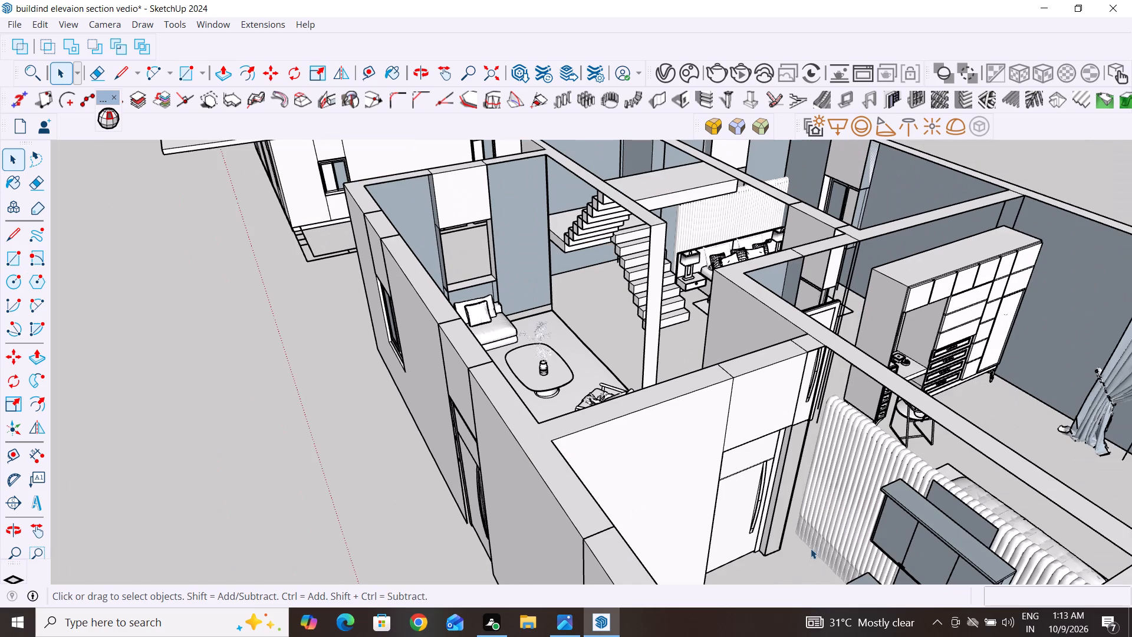
pyautogui.scroll(6, 811, 547)
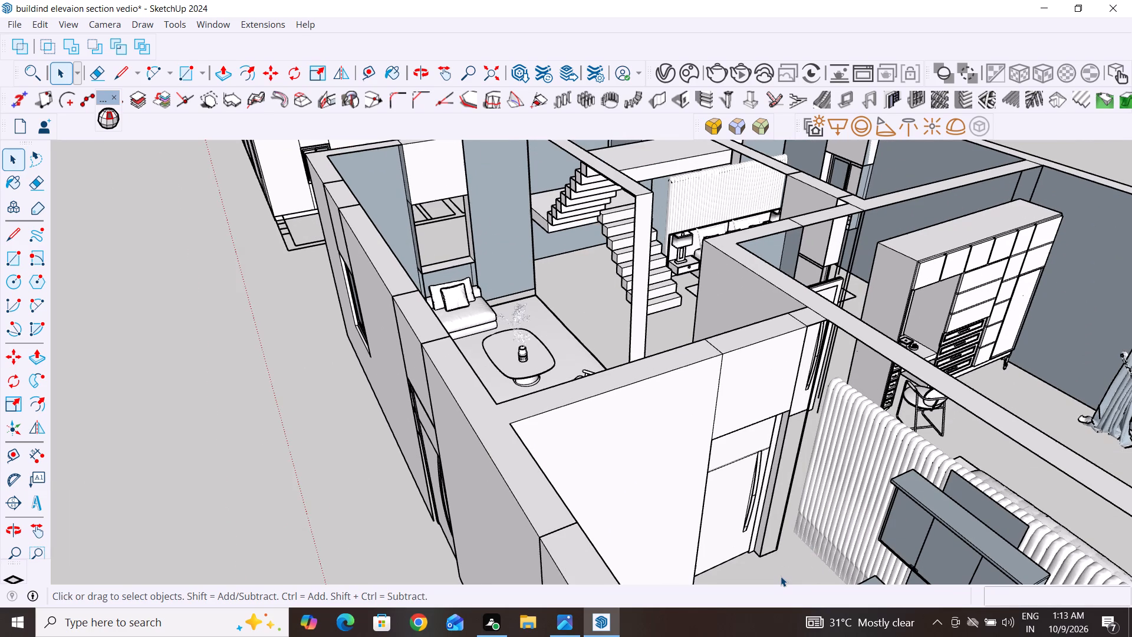
pyautogui.scroll(3, 800, 555)
pyautogui.scroll(-3, 739, 568)
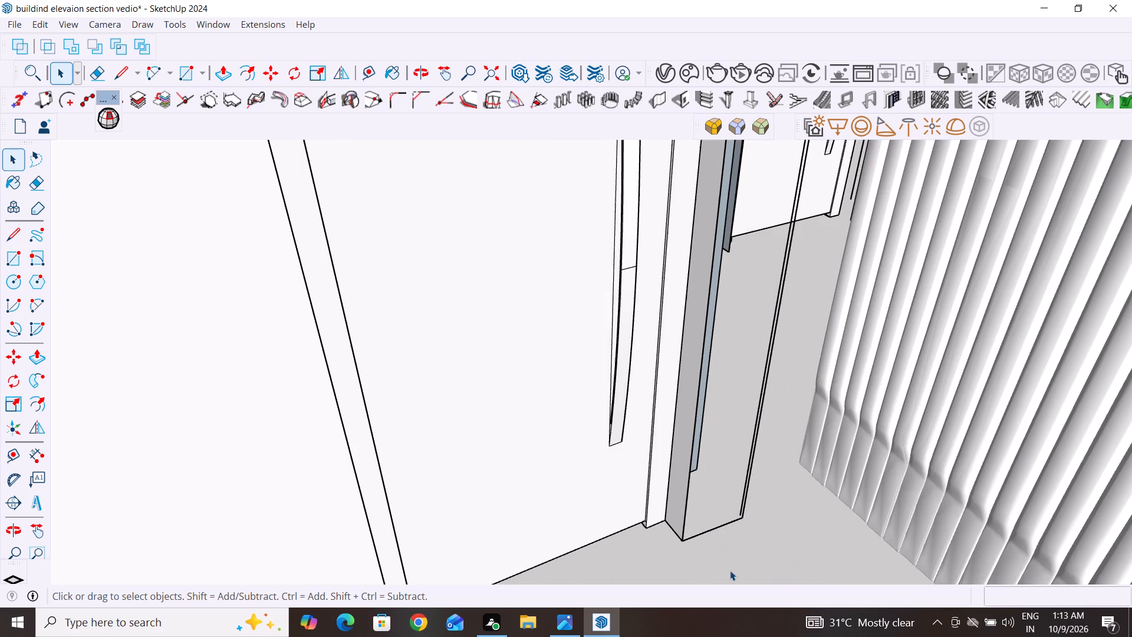
pyautogui.scroll(-2, 715, 571)
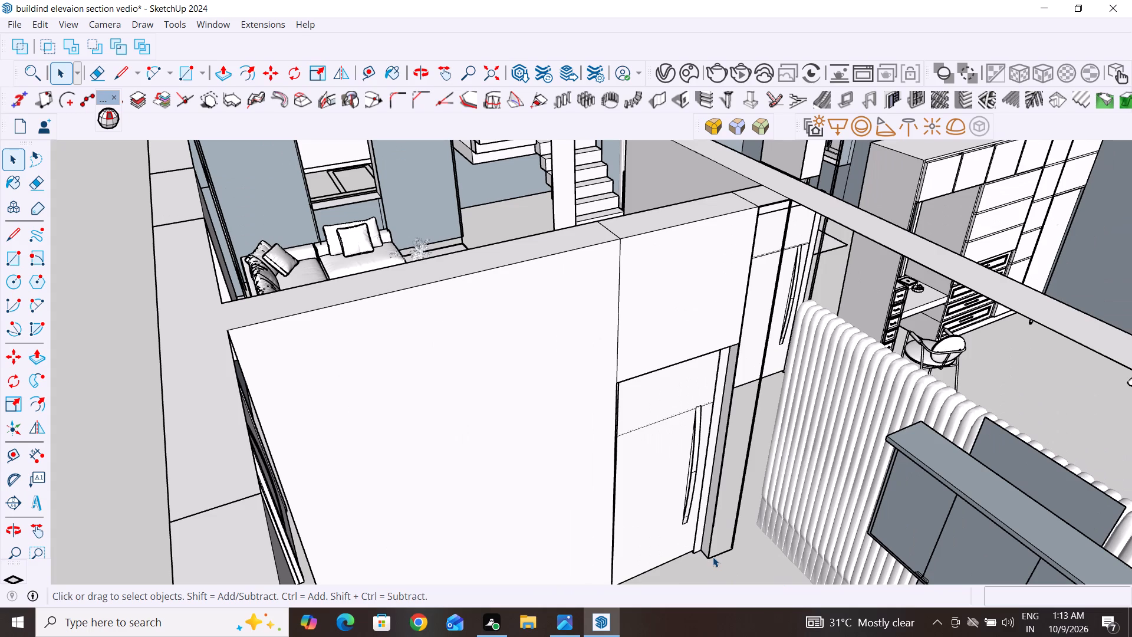
pyautogui.click(15, 265)
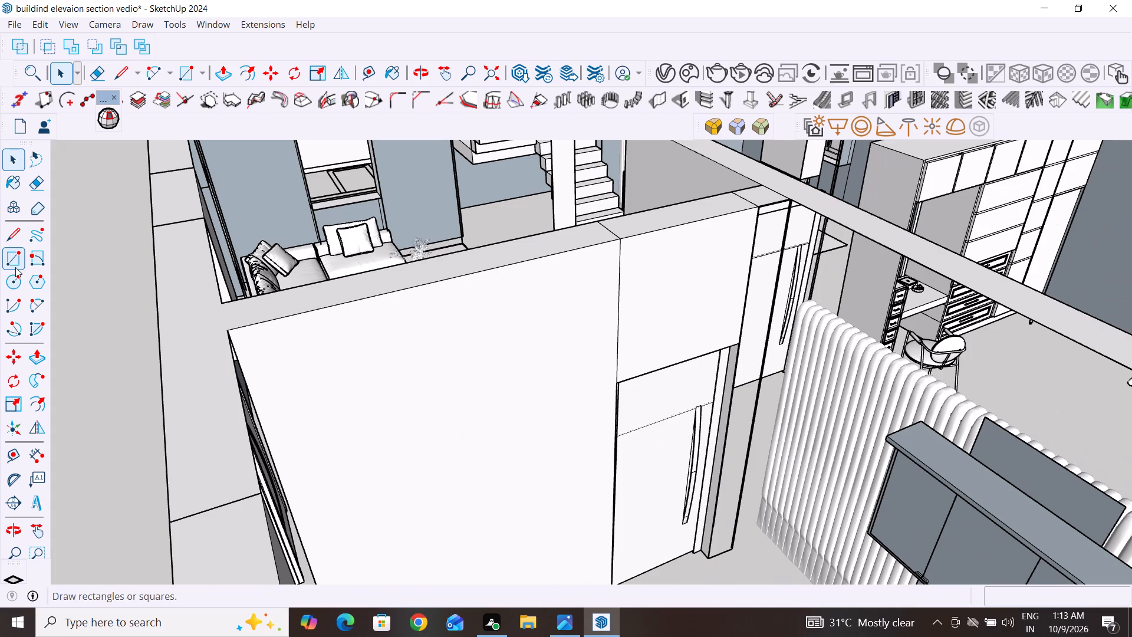
pyautogui.click(732, 550)
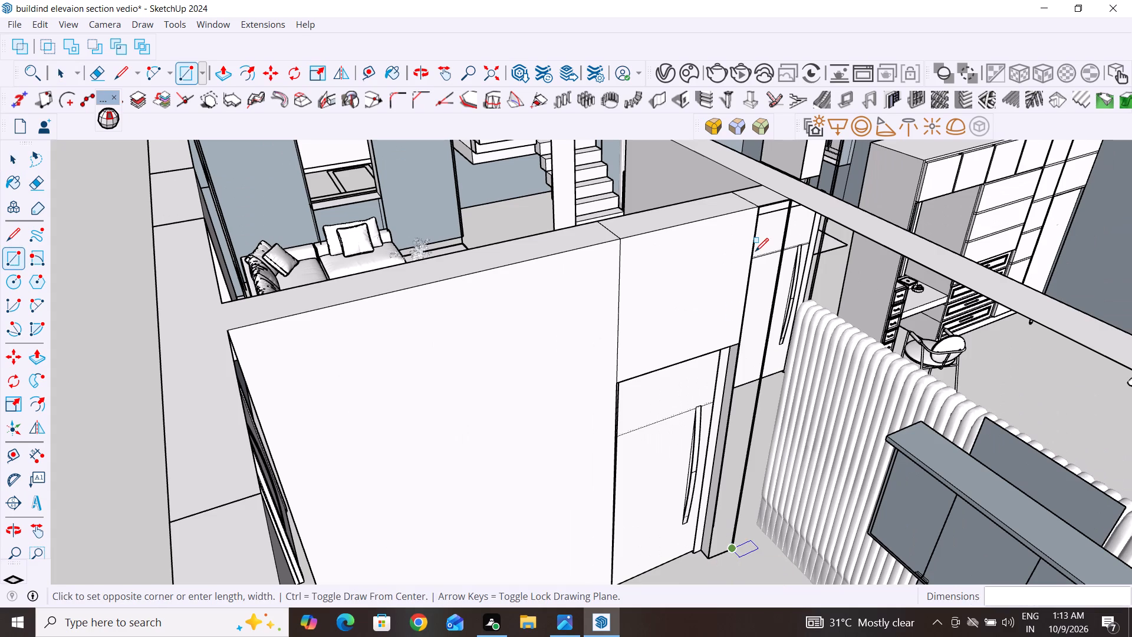
pyautogui.click(759, 208)
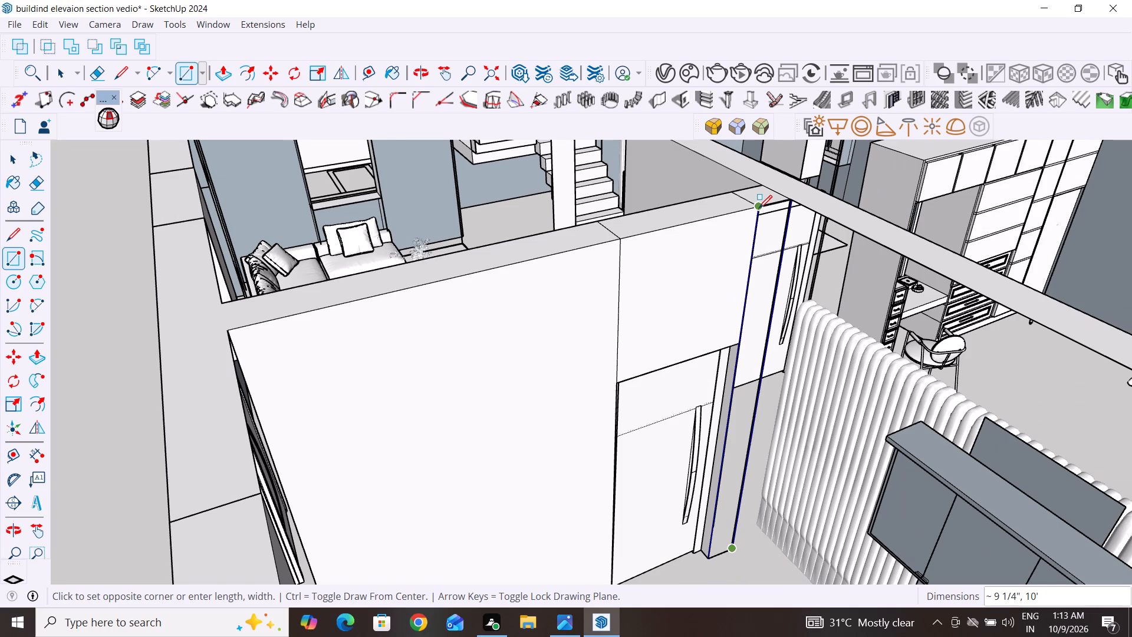
pyautogui.click(6, 167)
pyautogui.click(144, 310)
# Draw a base line about 9' 11 9/16" long behind the washbasin, from the outer wall corner to the door-side wall corner.
pyautogui.scroll(-5, 363, 441)
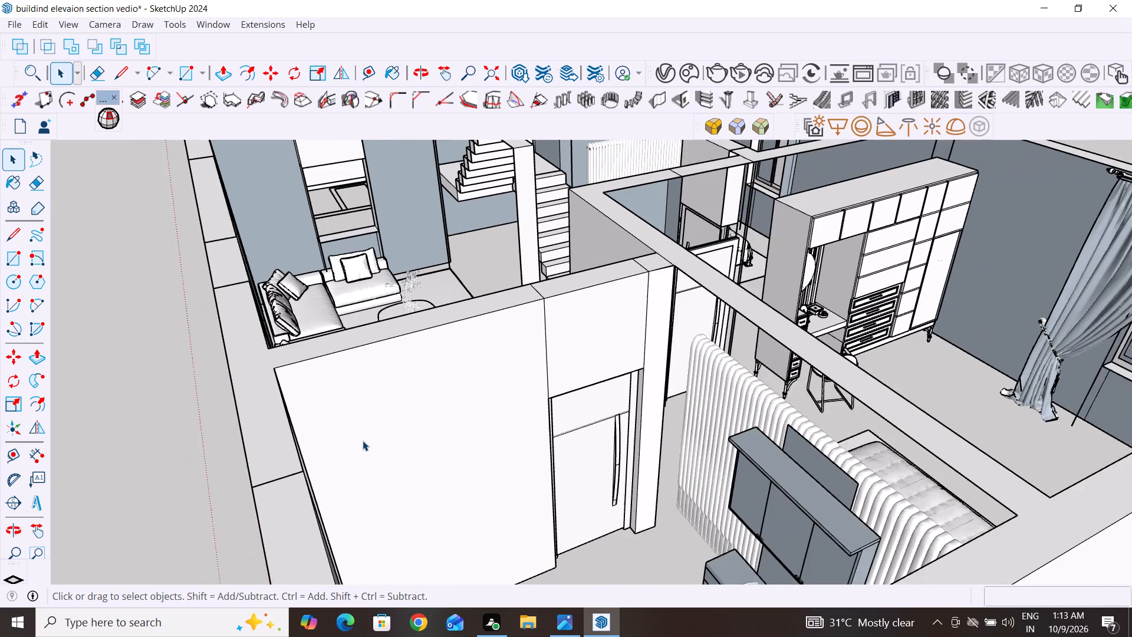
pyautogui.scroll(-2, 363, 441)
pyautogui.moveTo(449, 509); pyautogui.dragTo(682, 586, button='middle')
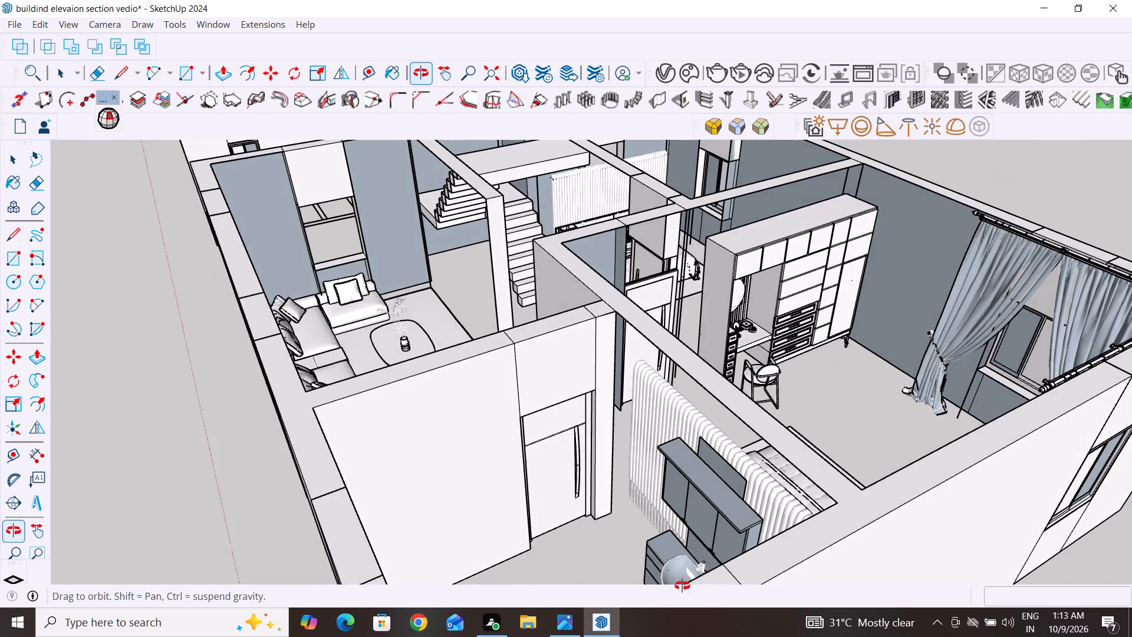
pyautogui.moveTo(682, 586); pyautogui.dragTo(830, 618, button='middle')
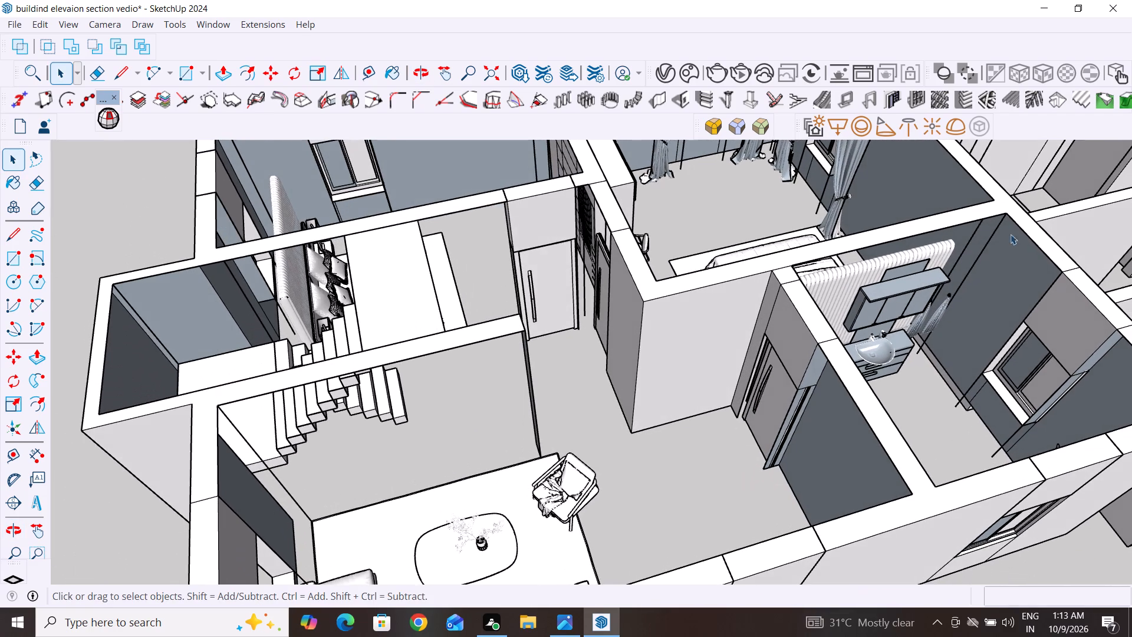
pyautogui.scroll(5, 1010, 210)
pyautogui.scroll(3, 918, 379)
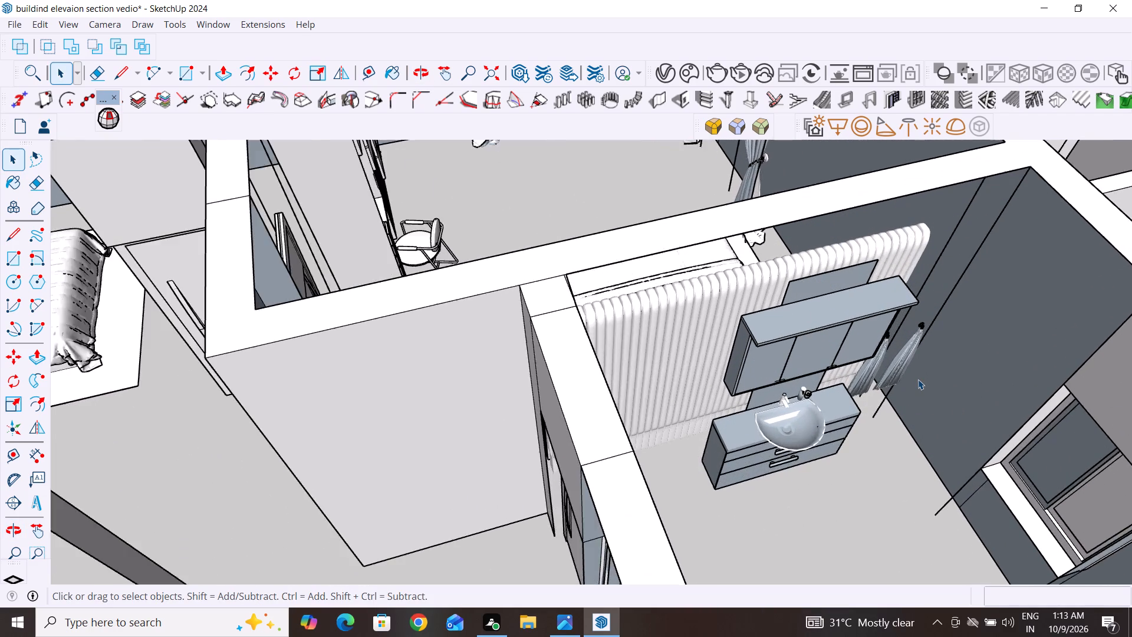
pyautogui.scroll(5, 918, 379)
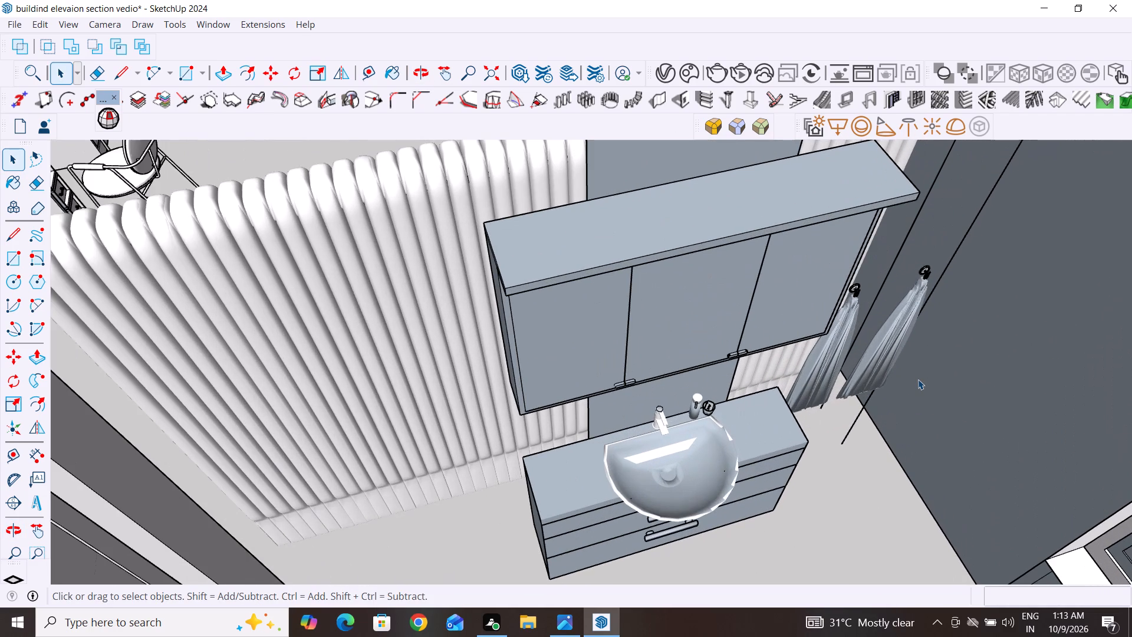
pyautogui.scroll(-1, 918, 379)
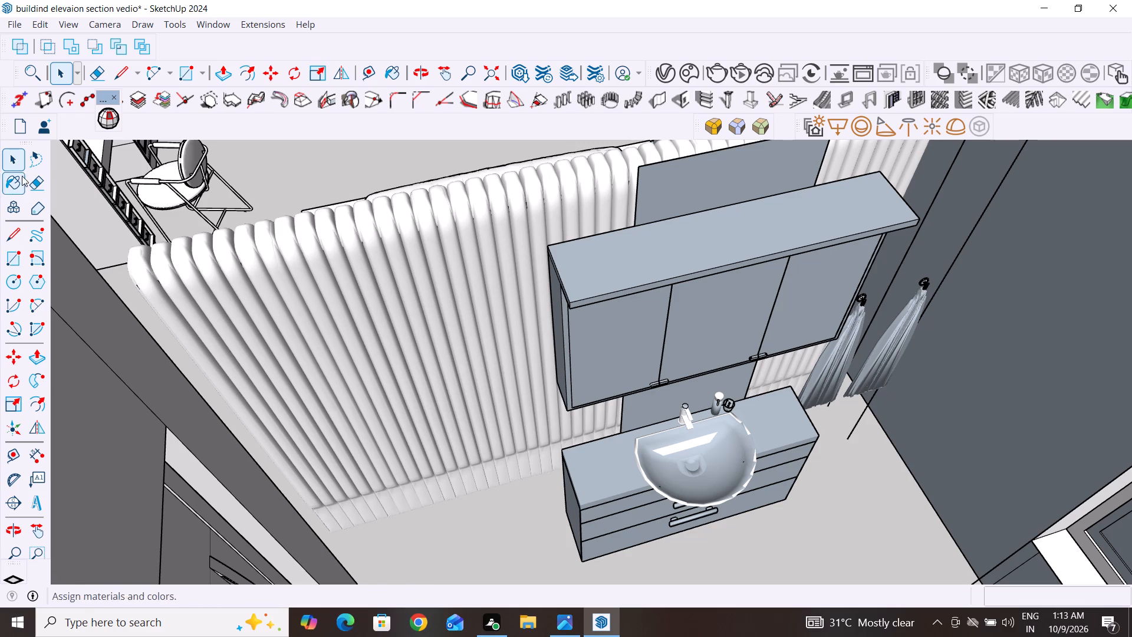
pyautogui.click(13, 237)
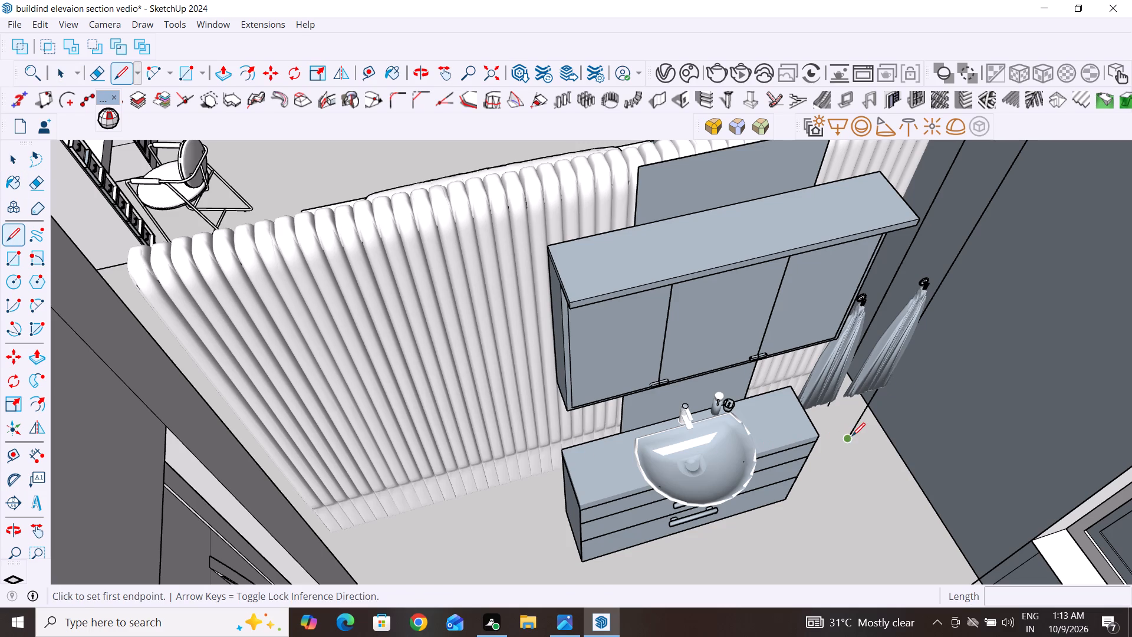
pyautogui.click(852, 436)
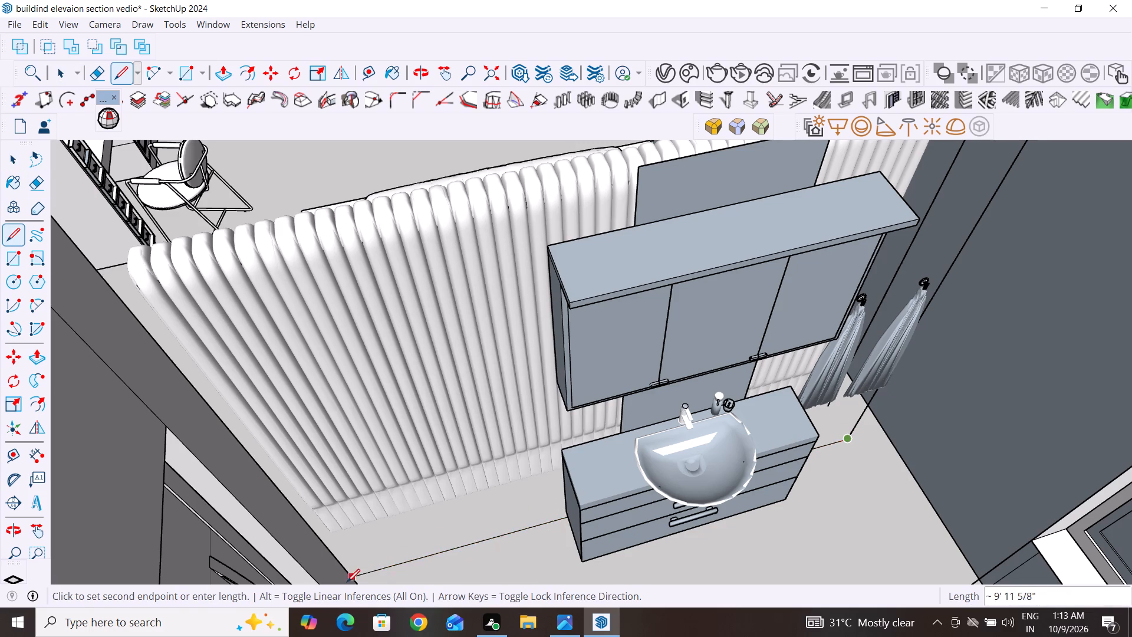
pyautogui.scroll(-4, 344, 576)
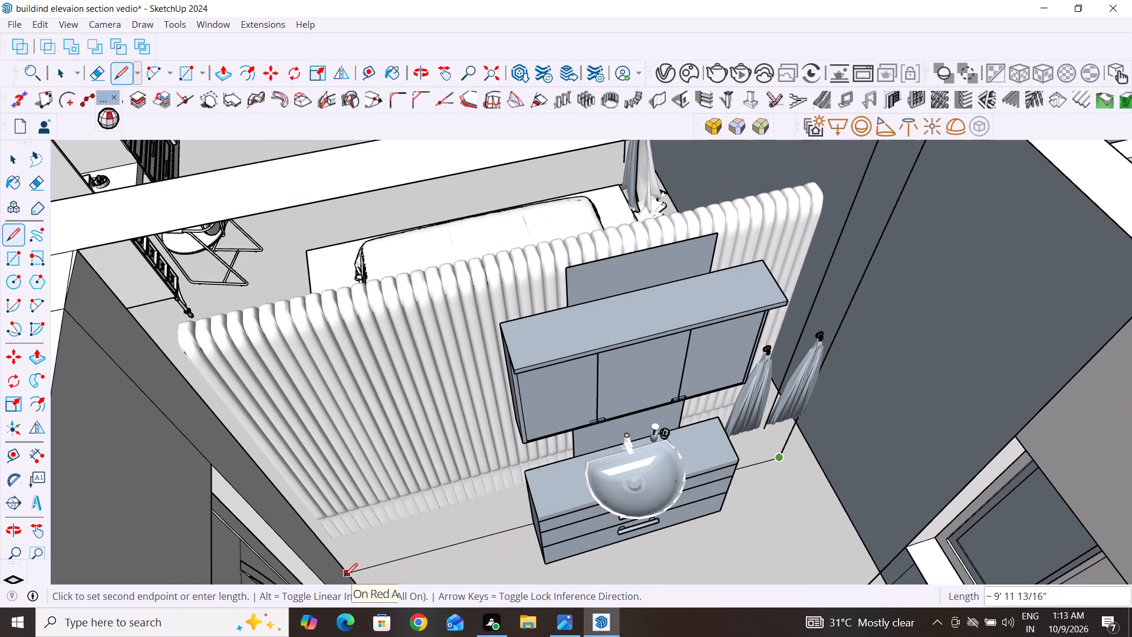
pyautogui.scroll(-6, 360, 557)
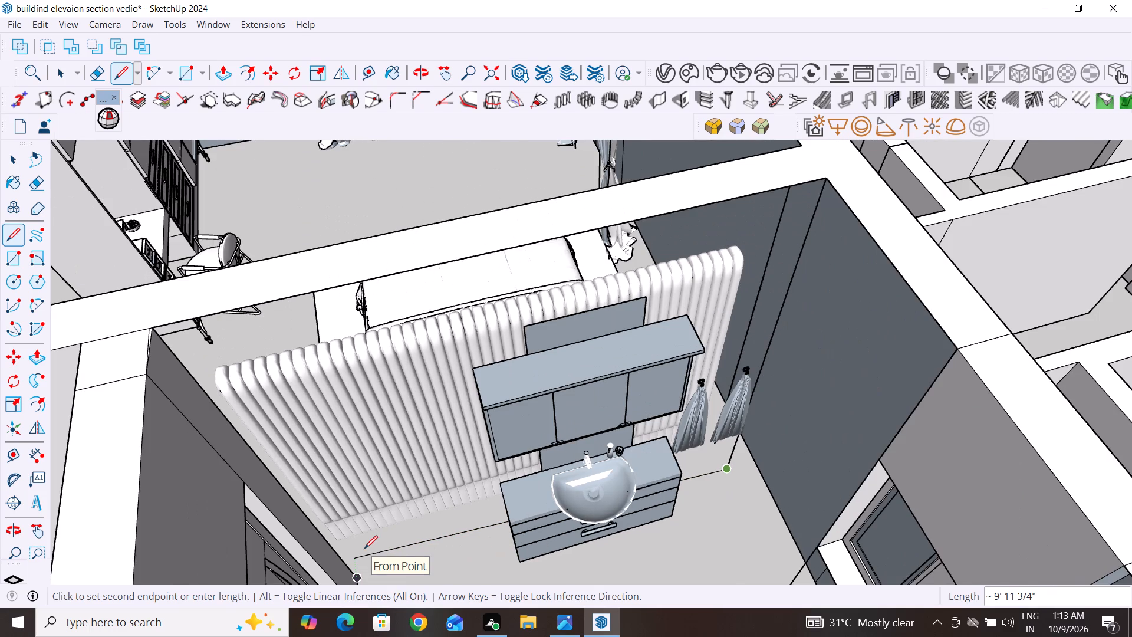
pyautogui.scroll(4, 362, 576)
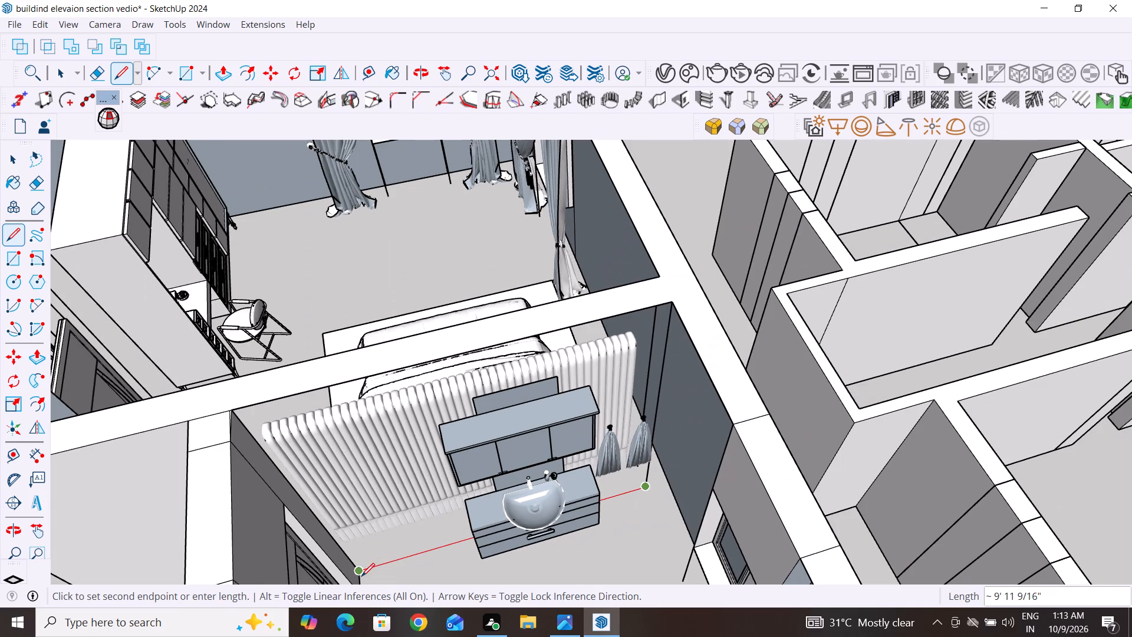
pyautogui.click(359, 571)
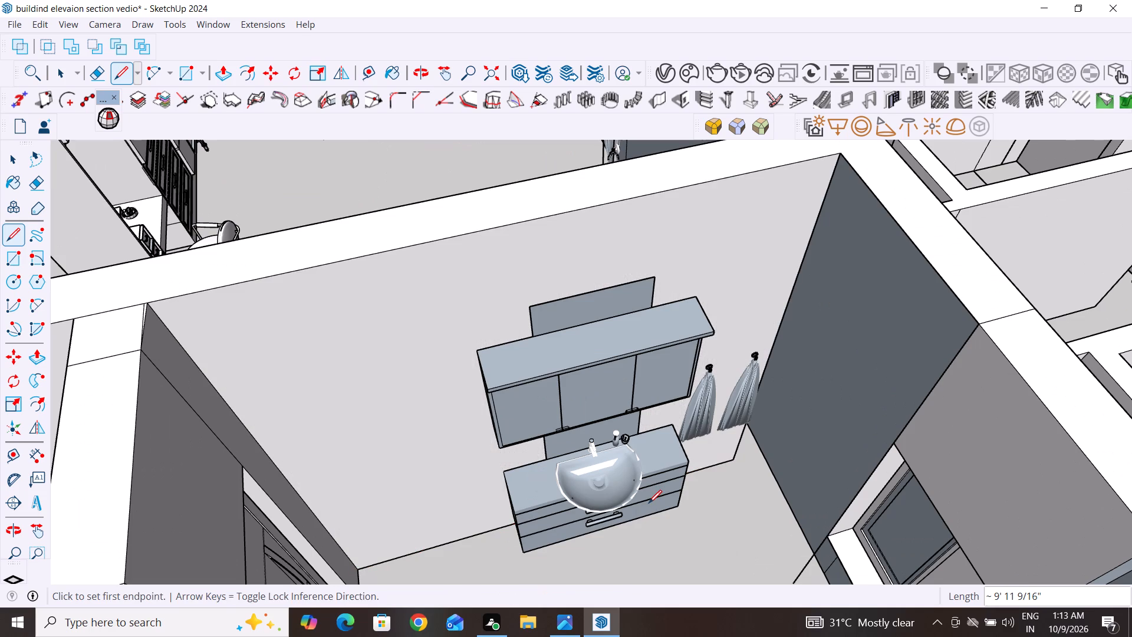
# Draw a 3' 6" base line along the washroom's outer wall, from the window-side endpoint to the corner near the towels.
pyautogui.scroll(-4, 578, 486)
pyautogui.scroll(-1, 519, 461)
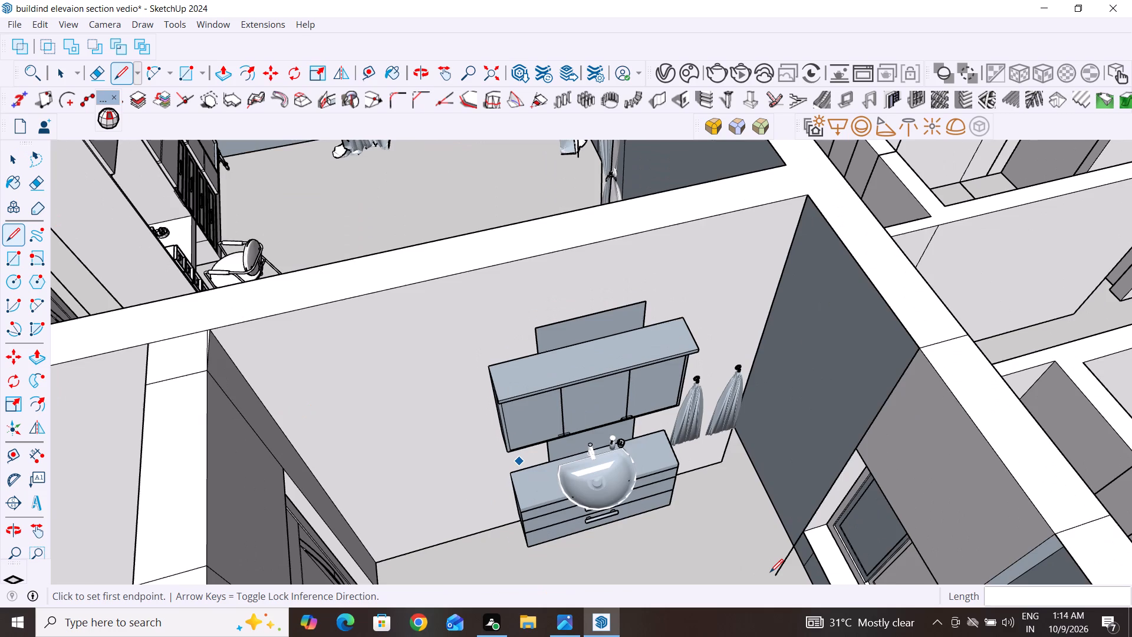
pyautogui.click(754, 568)
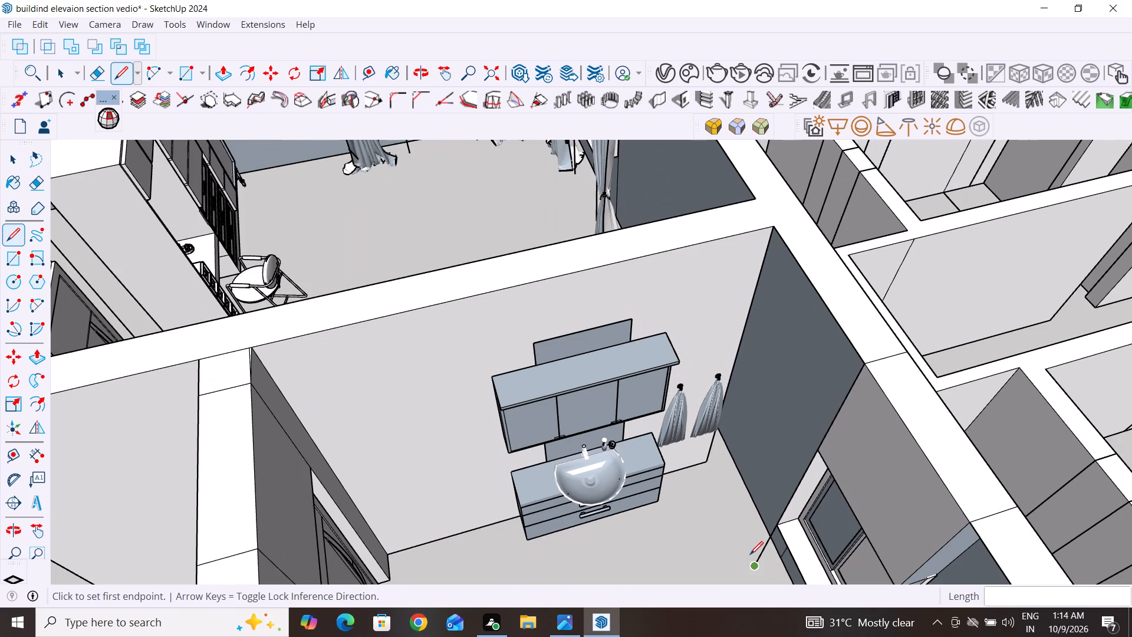
pyautogui.click(706, 462)
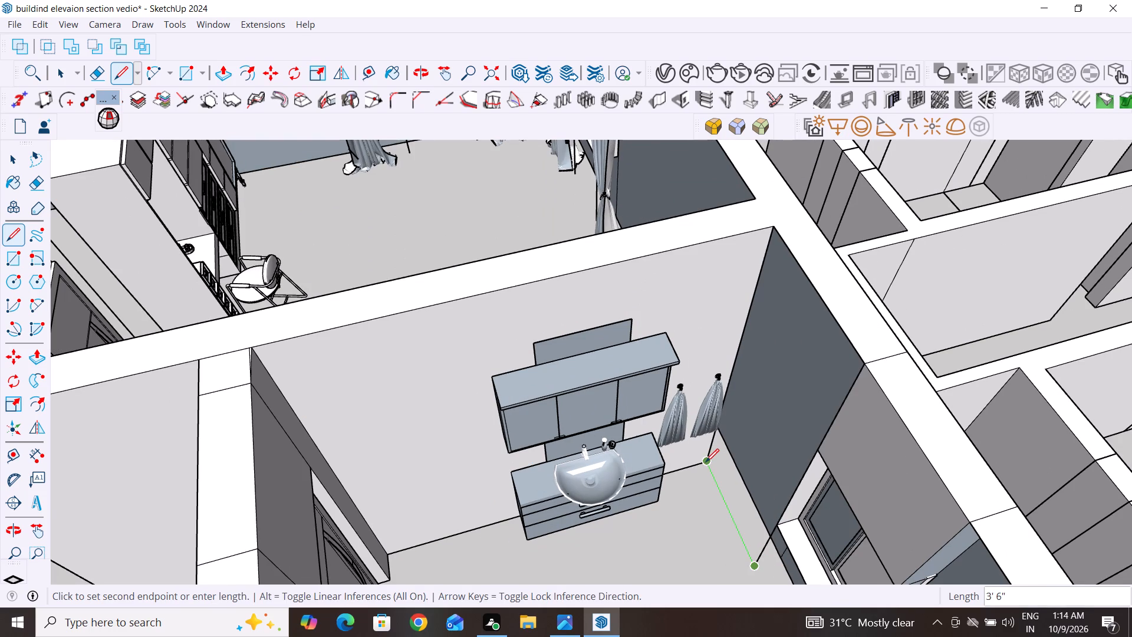
pyautogui.scroll(-3, 706, 462)
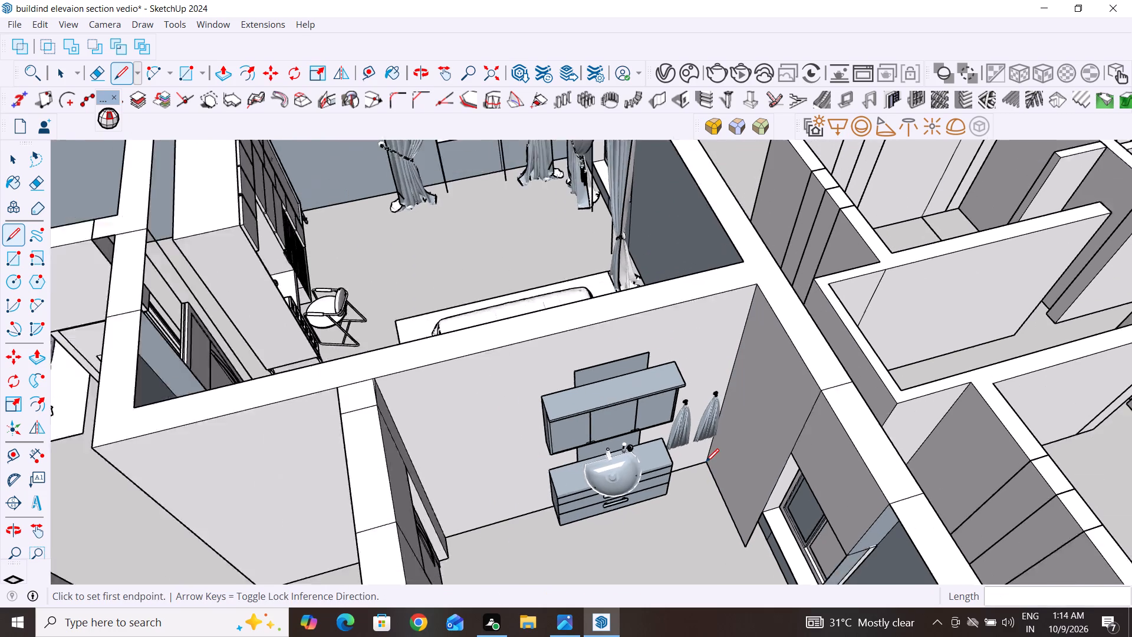
pyautogui.scroll(-7, 706, 462)
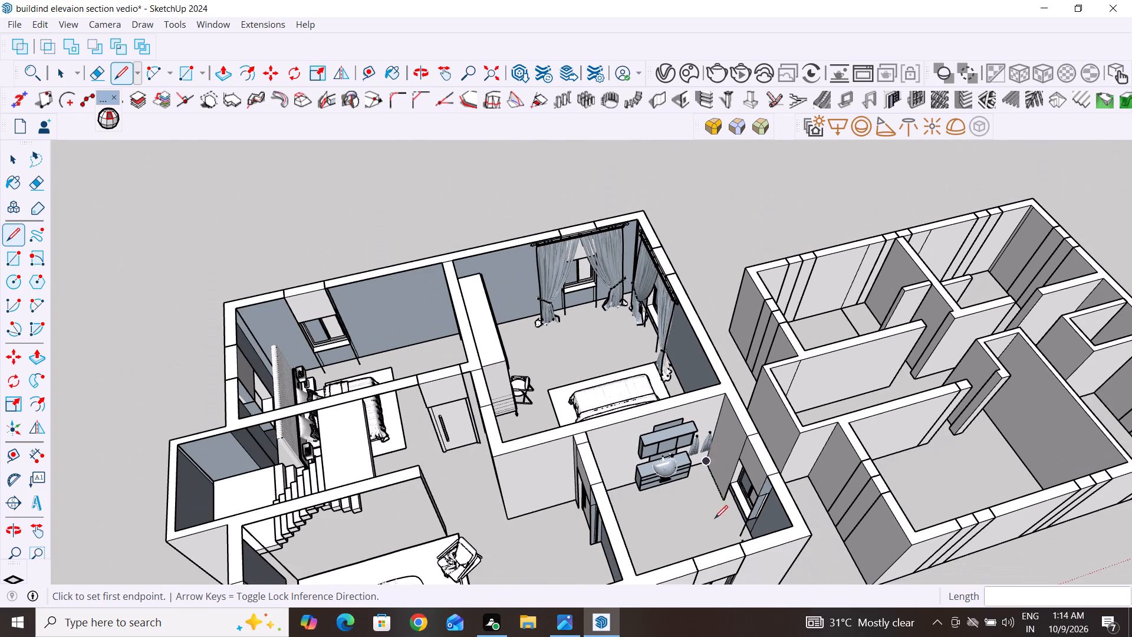
# Draw a 3' base line below the washroom's outer-wall window, joining the loose floor corners on both sides of the opening.
pyautogui.moveTo(713, 546); pyautogui.dragTo(848, 606, button='middle')
pyautogui.scroll(7, 787, 461)
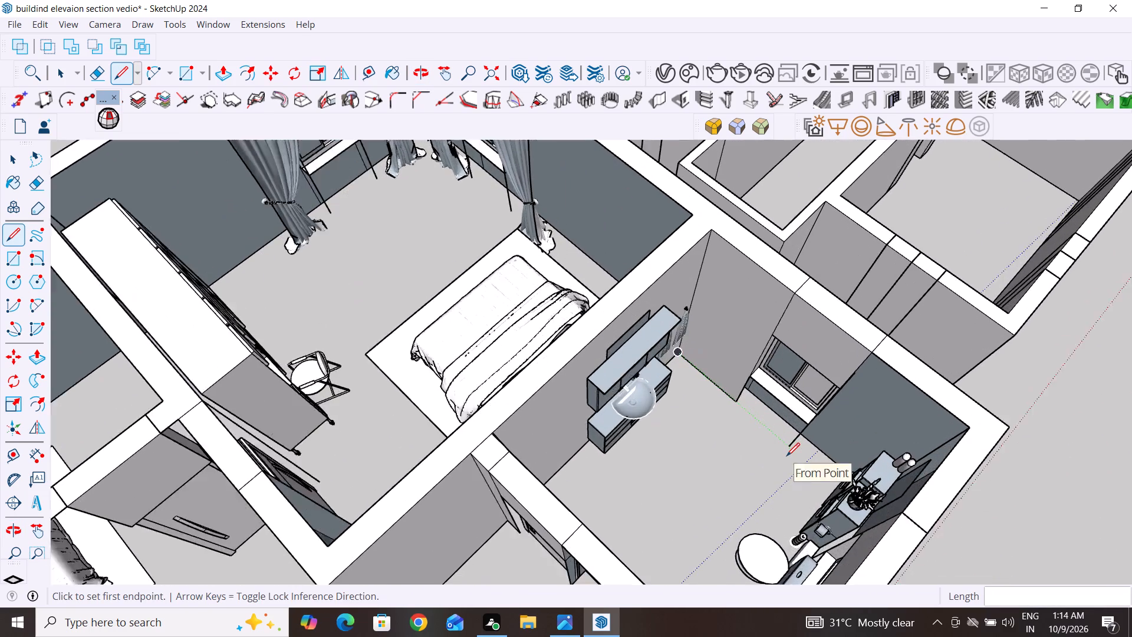
pyautogui.scroll(4, 786, 452)
pyautogui.moveTo(789, 484); pyautogui.dragTo(899, 530, button='middle')
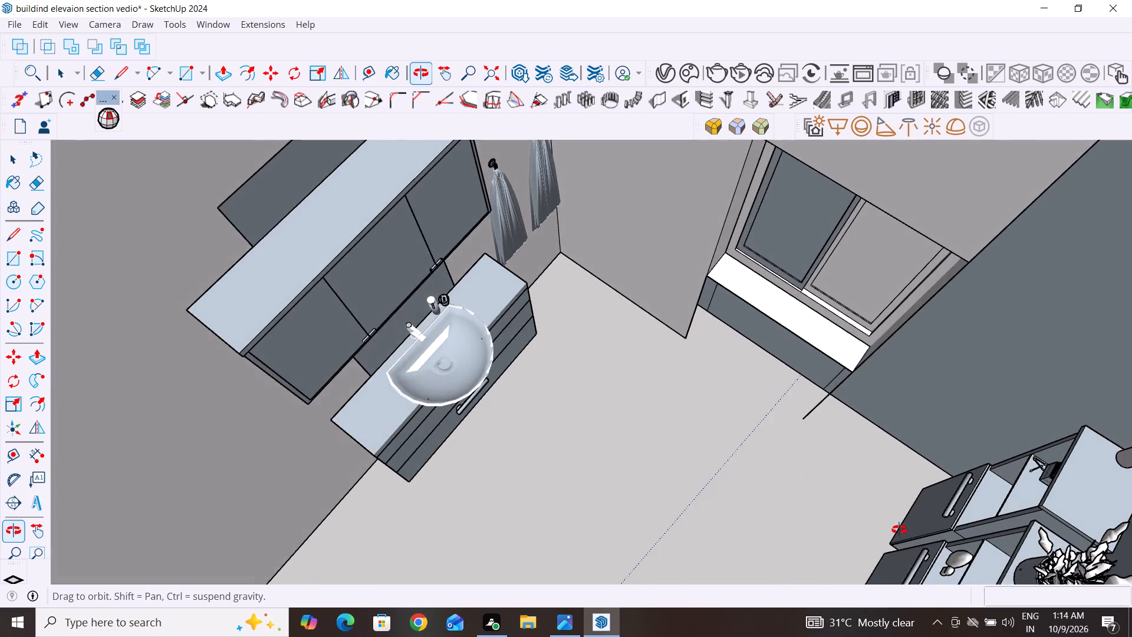
pyautogui.moveTo(899, 530); pyautogui.dragTo(968, 580, button='middle')
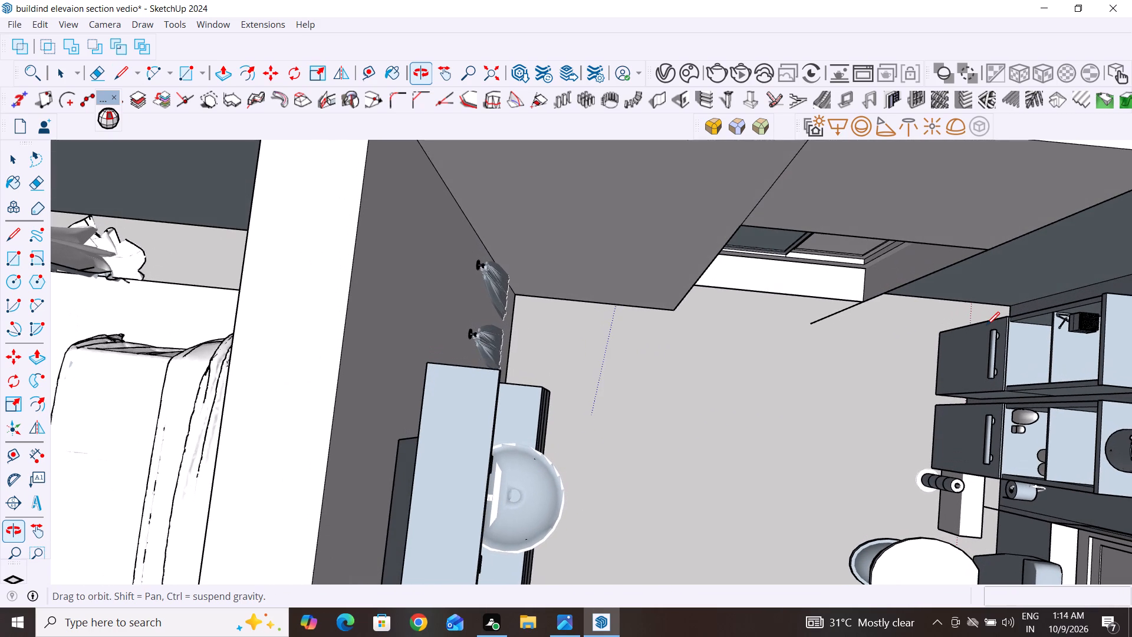
pyautogui.scroll(2, 1006, 287)
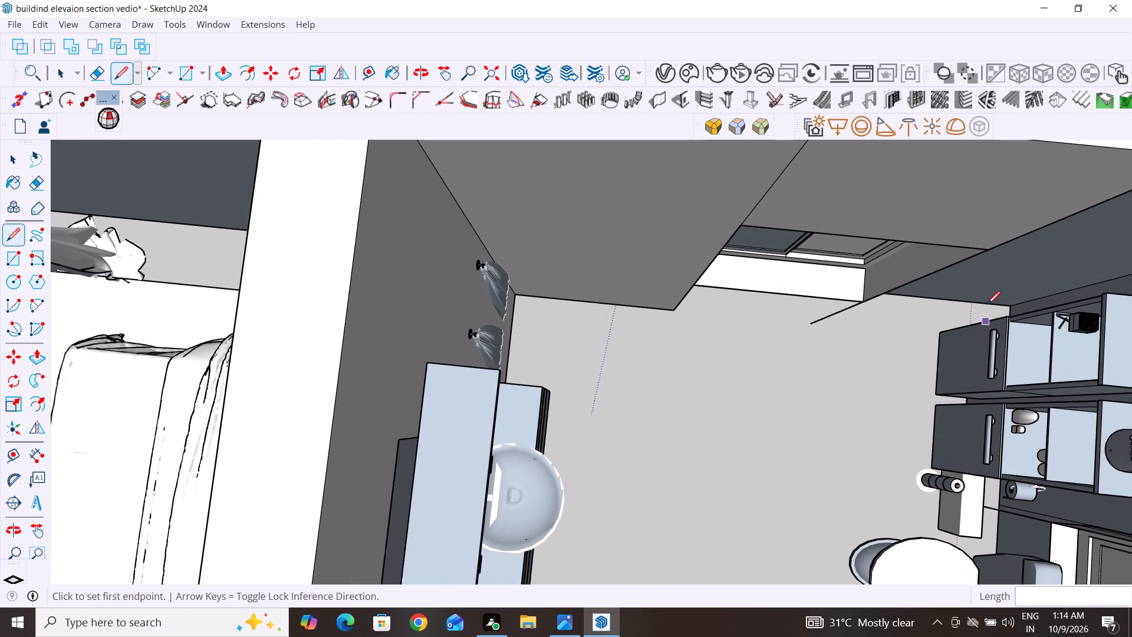
pyautogui.scroll(2, 987, 304)
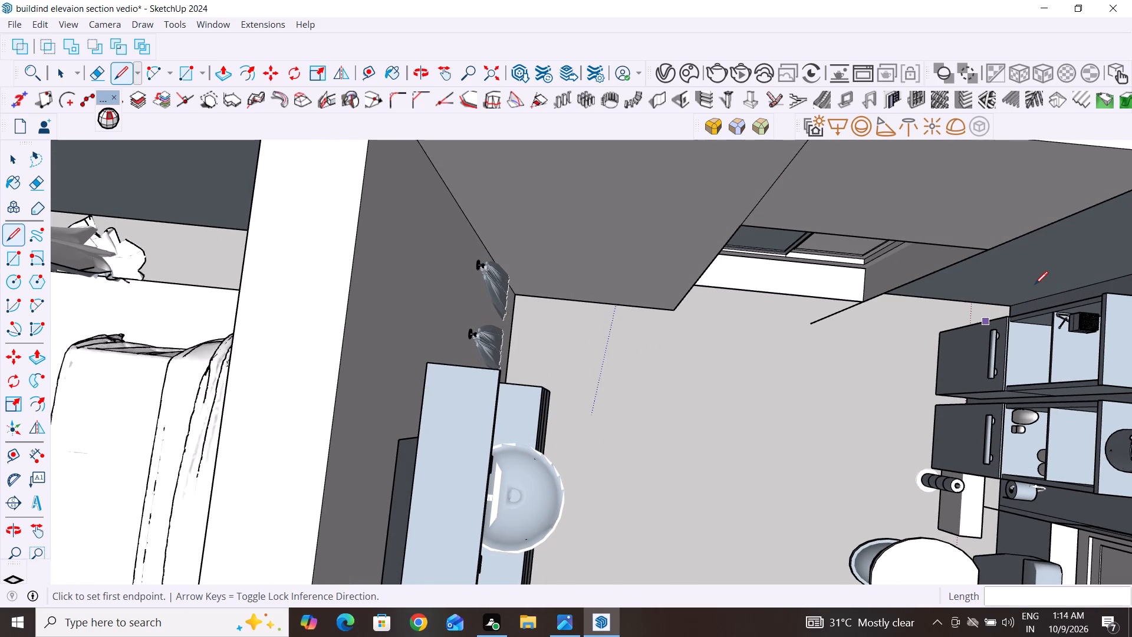
pyautogui.scroll(4, 1035, 284)
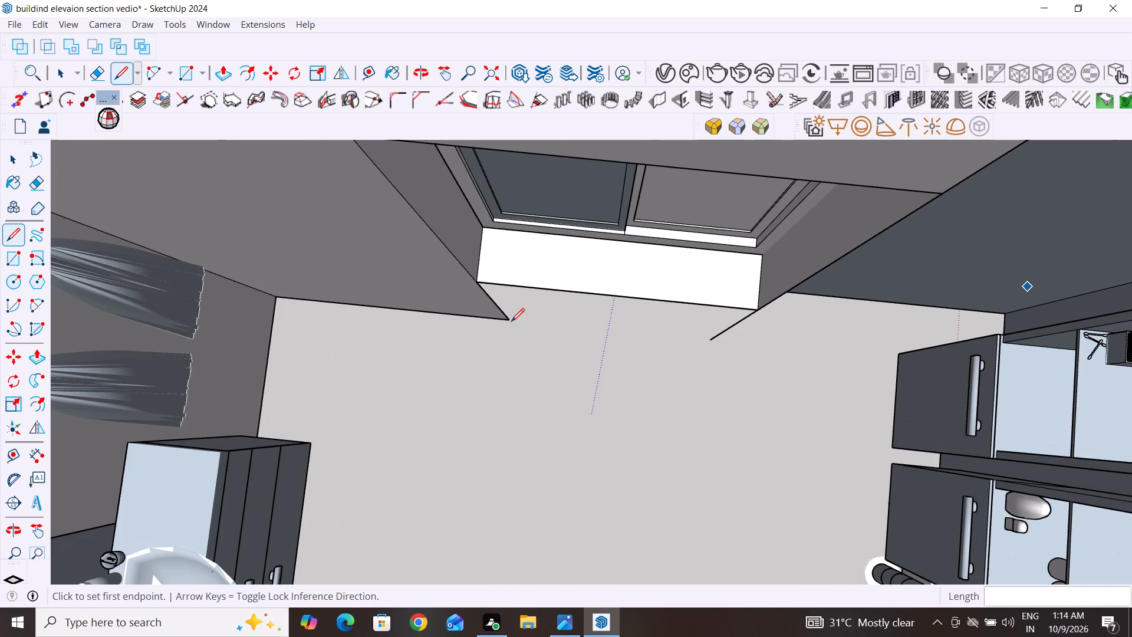
pyautogui.click(508, 321)
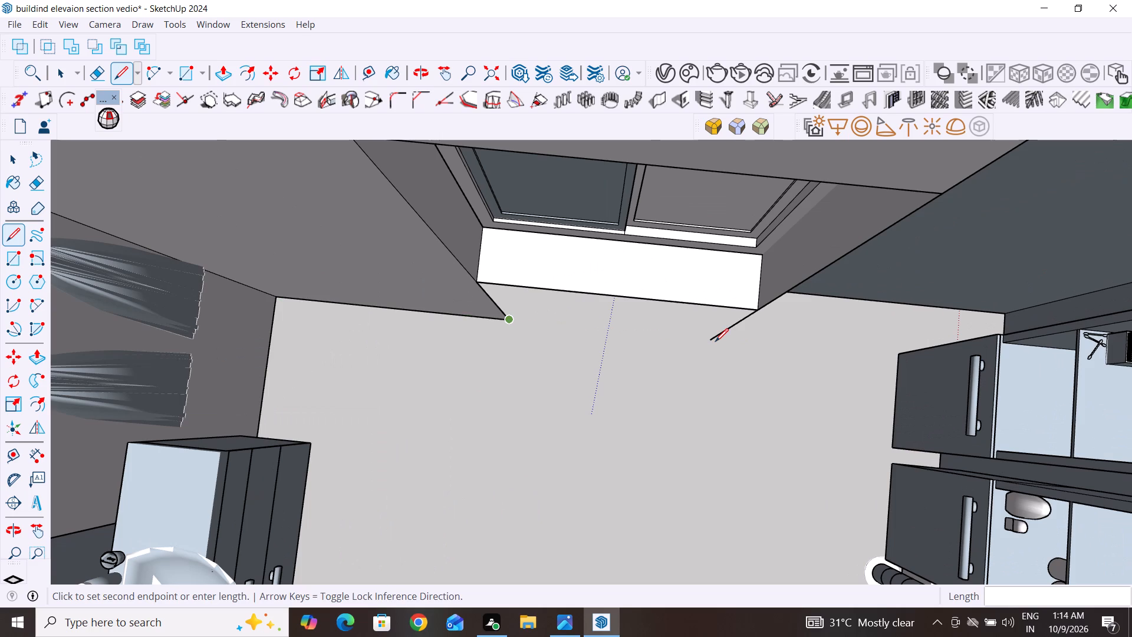
pyautogui.click(712, 342)
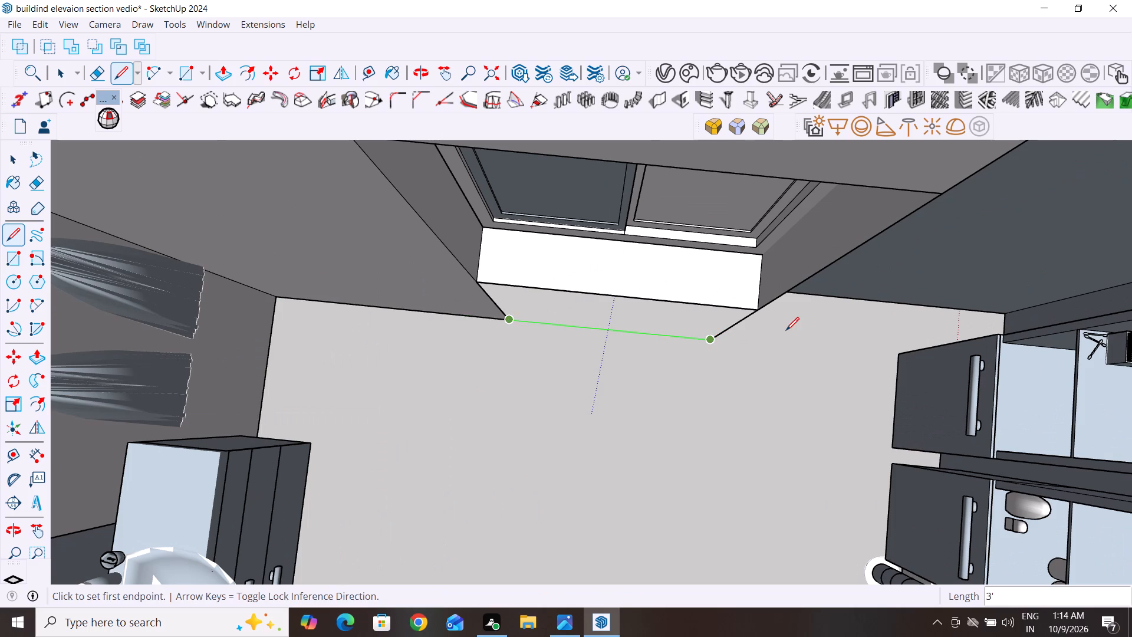
pyautogui.moveTo(1026, 323); pyautogui.dragTo(1055, 408, button='middle')
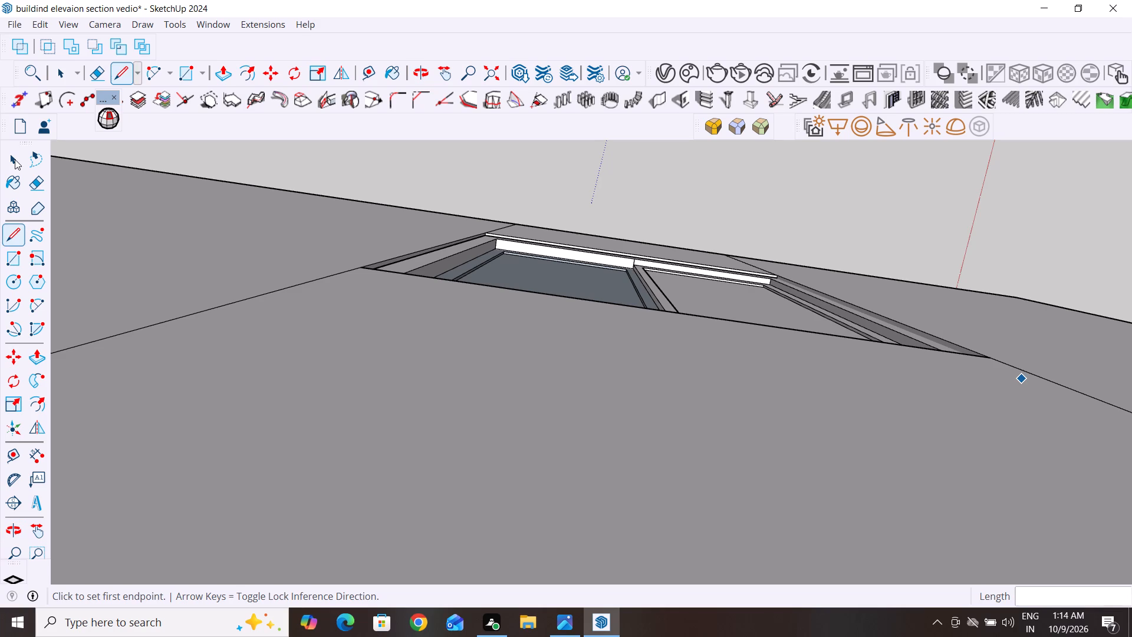
pyautogui.click(15, 159)
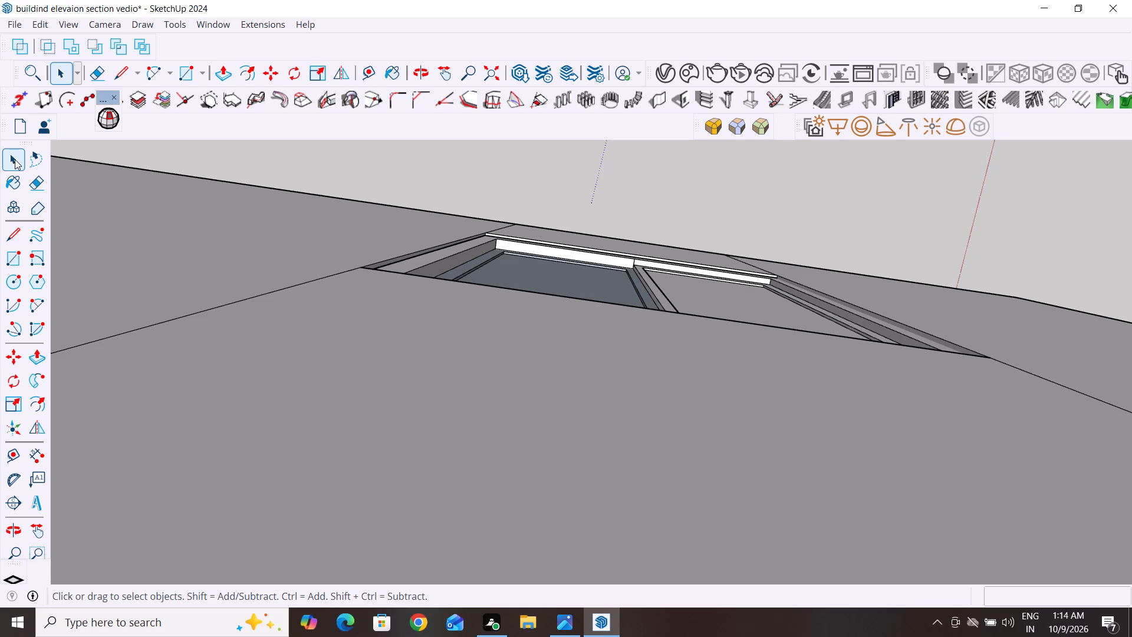
# Draw a base line about 11' 2" long behind the toilet and storage cabinets, from the washbasin-side wall's floor corner to the opposite wall.
pyautogui.scroll(-4, 225, 196)
pyautogui.scroll(-4, 545, 173)
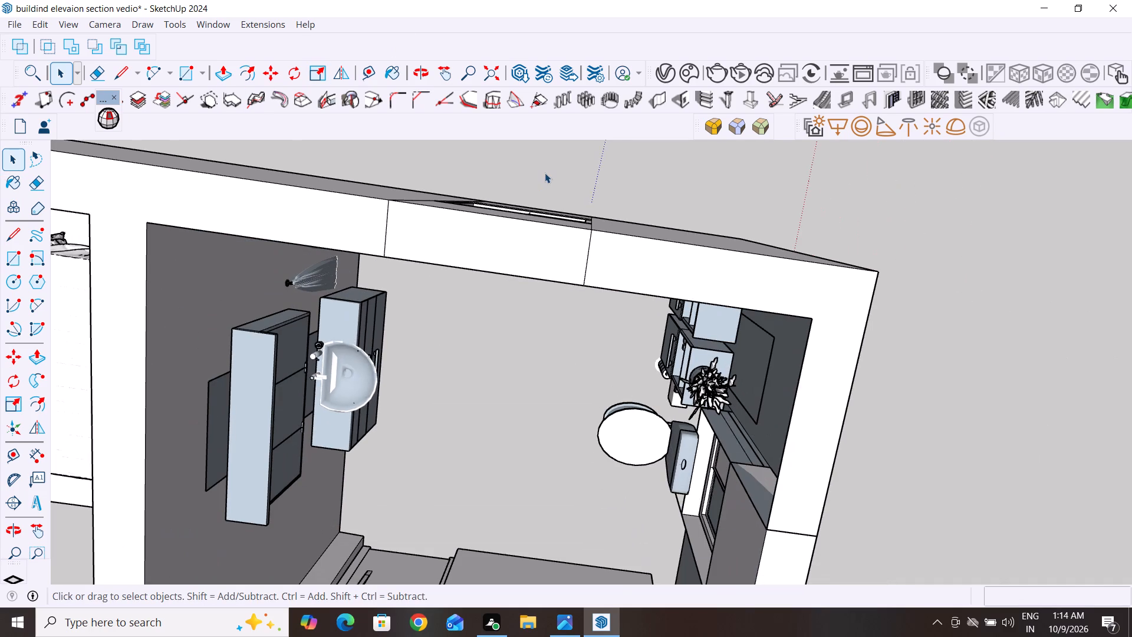
pyautogui.moveTo(421, 385); pyautogui.dragTo(567, 280, button='middle')
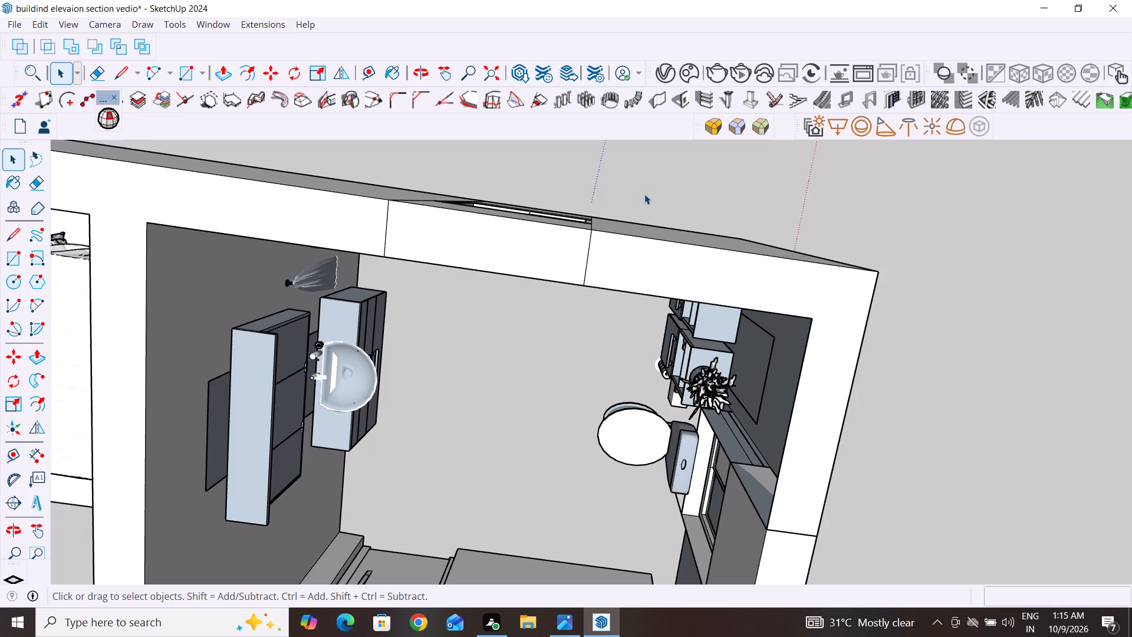
pyautogui.scroll(-3, 492, 357)
pyautogui.moveTo(486, 387); pyautogui.dragTo(689, 213, button='middle')
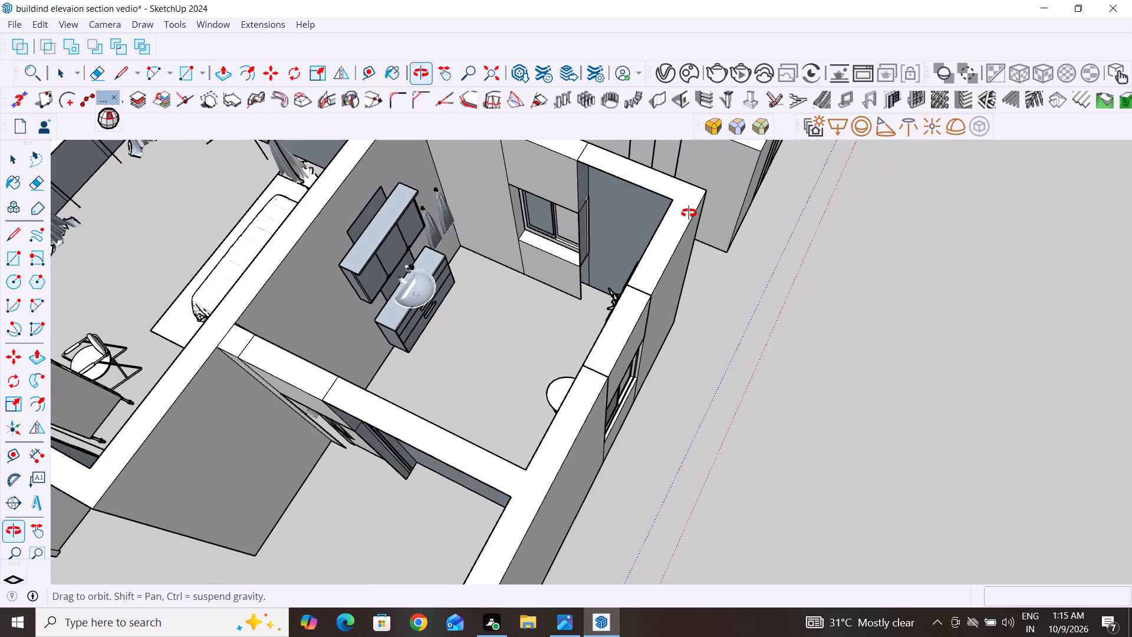
pyautogui.moveTo(689, 213); pyautogui.dragTo(1098, 207, button='middle')
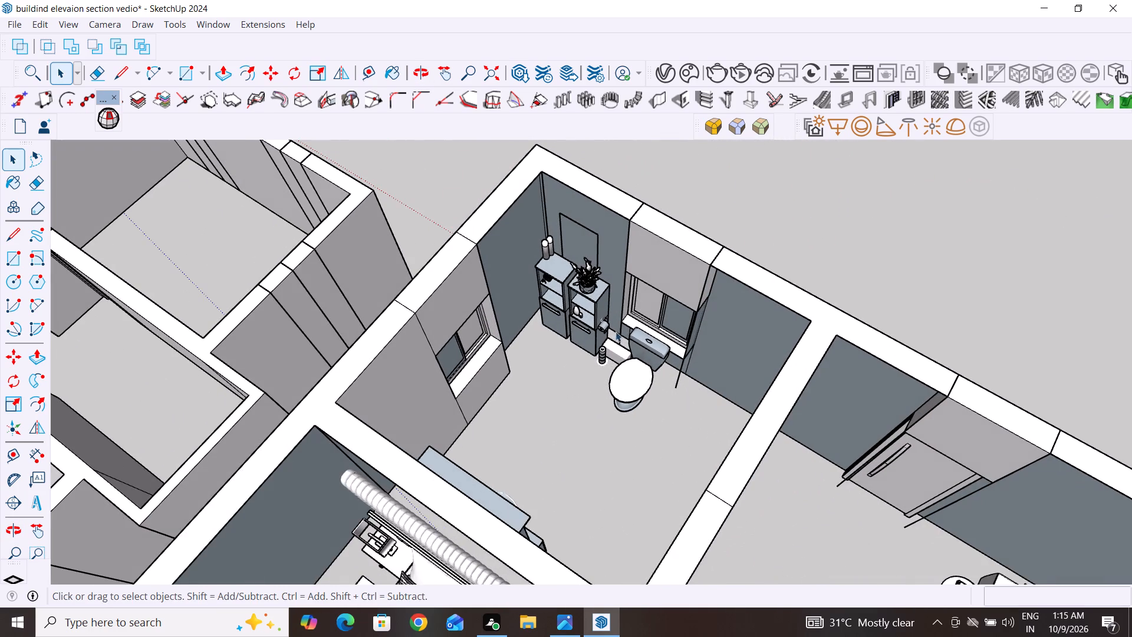
pyautogui.scroll(5, 475, 265)
pyautogui.scroll(3, 580, 327)
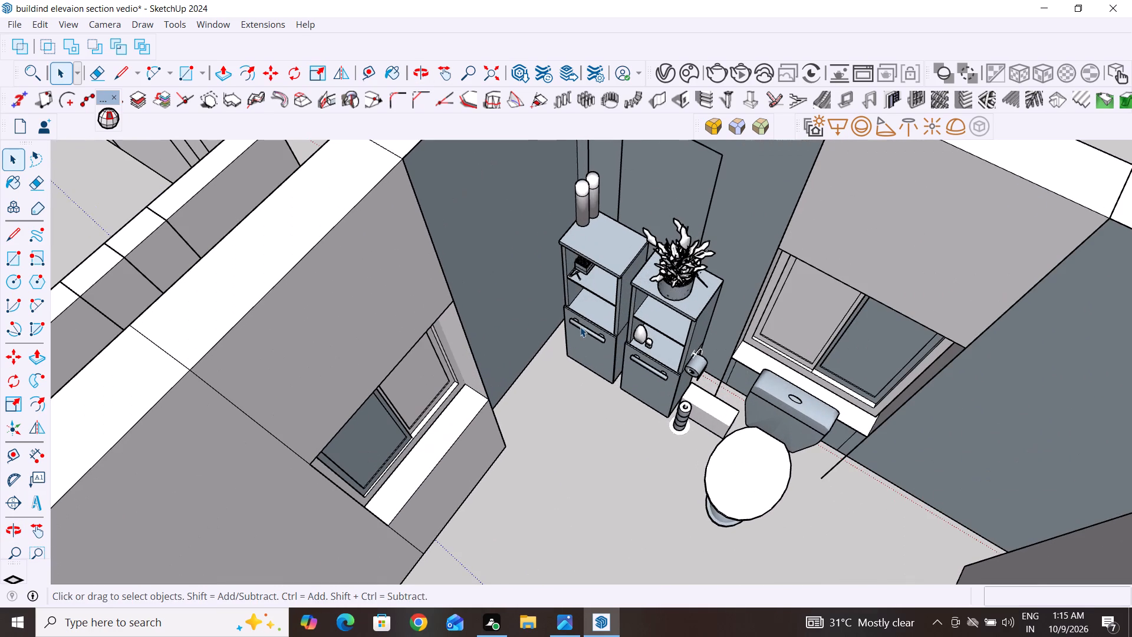
pyautogui.scroll(1, 662, 382)
pyautogui.moveTo(663, 381); pyautogui.dragTo(842, 315, button='middle')
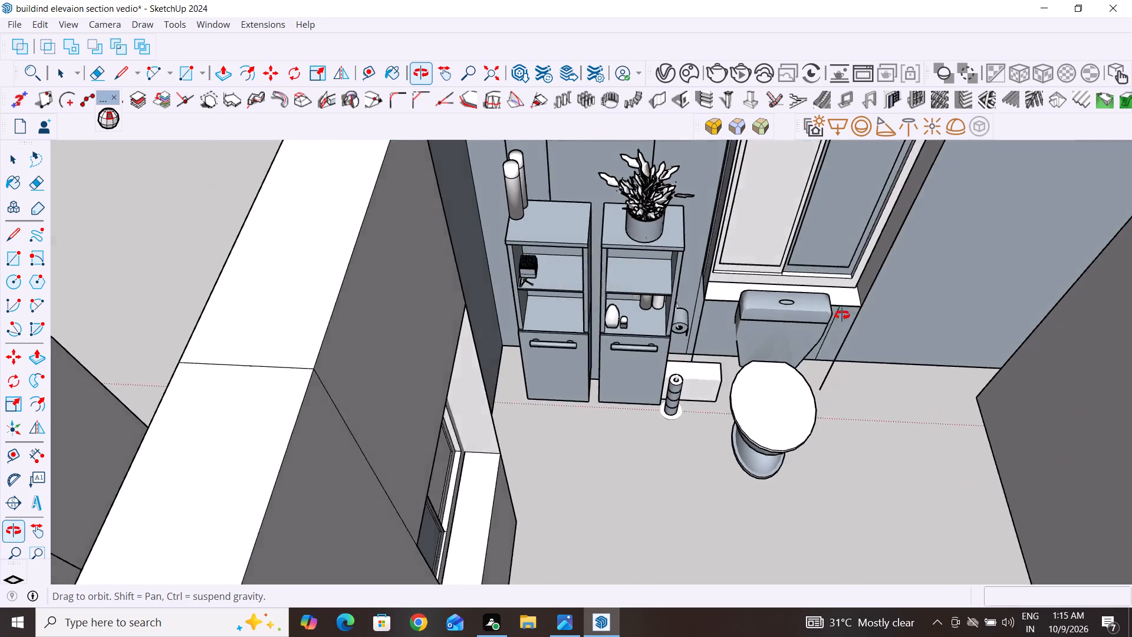
pyautogui.moveTo(842, 315); pyautogui.dragTo(848, 384, button='middle')
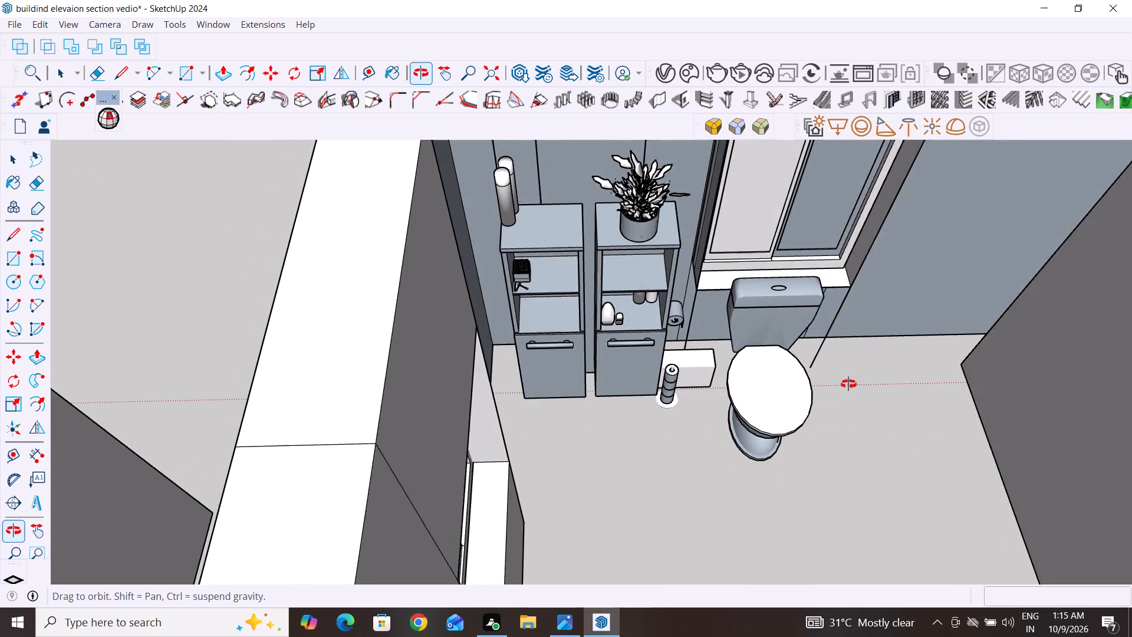
pyautogui.moveTo(848, 384); pyautogui.dragTo(809, 402, button='middle')
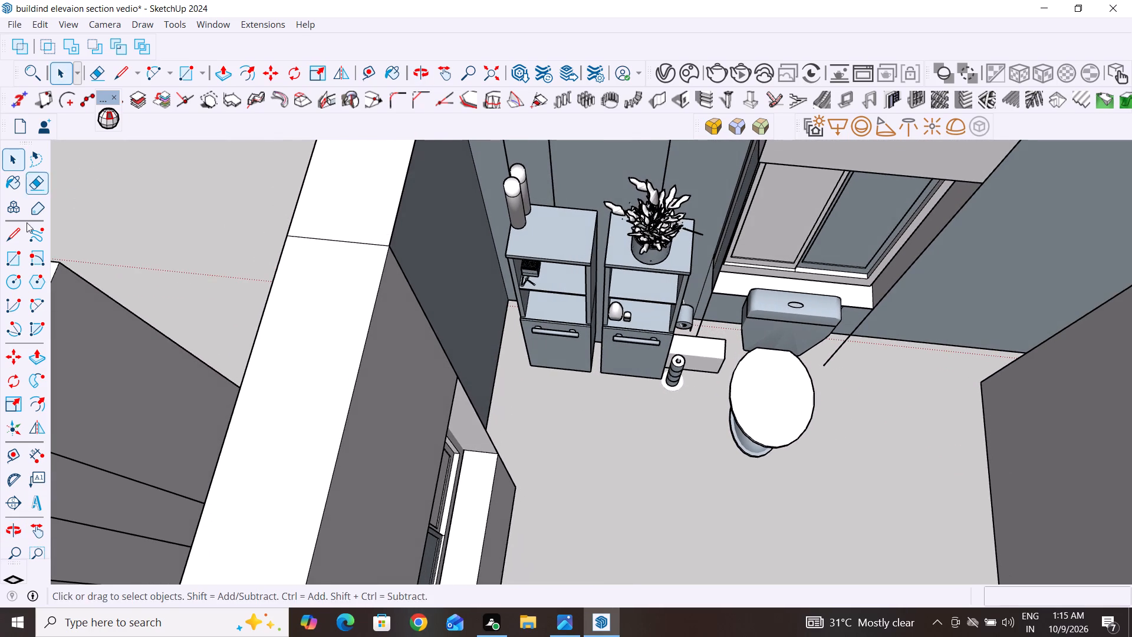
pyautogui.click(9, 243)
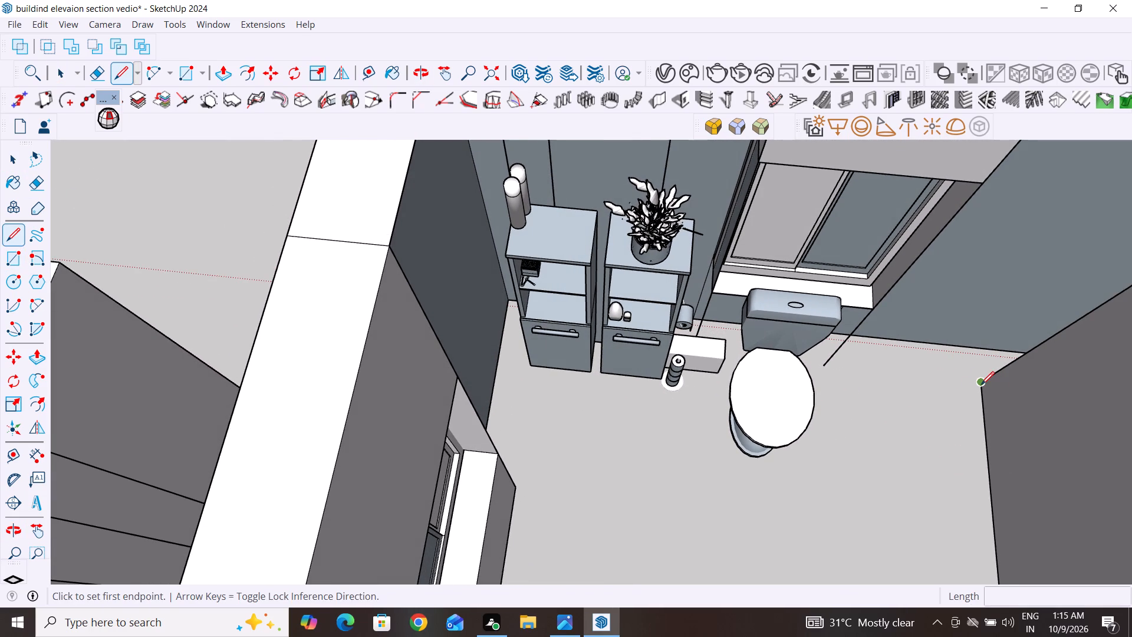
pyautogui.click(981, 385)
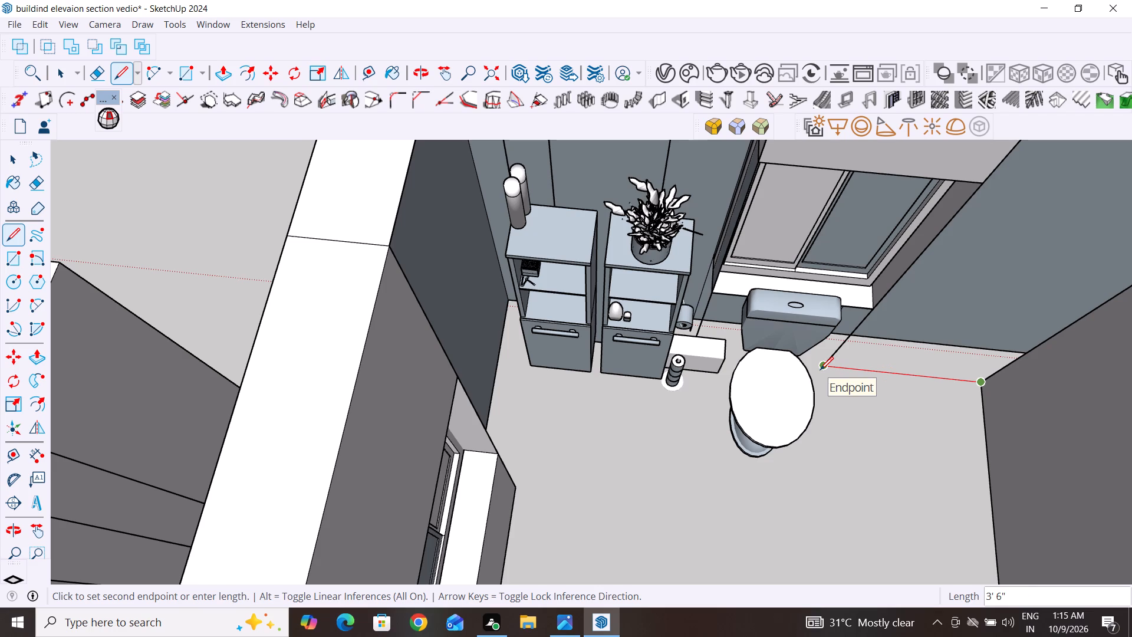
pyautogui.click(496, 333)
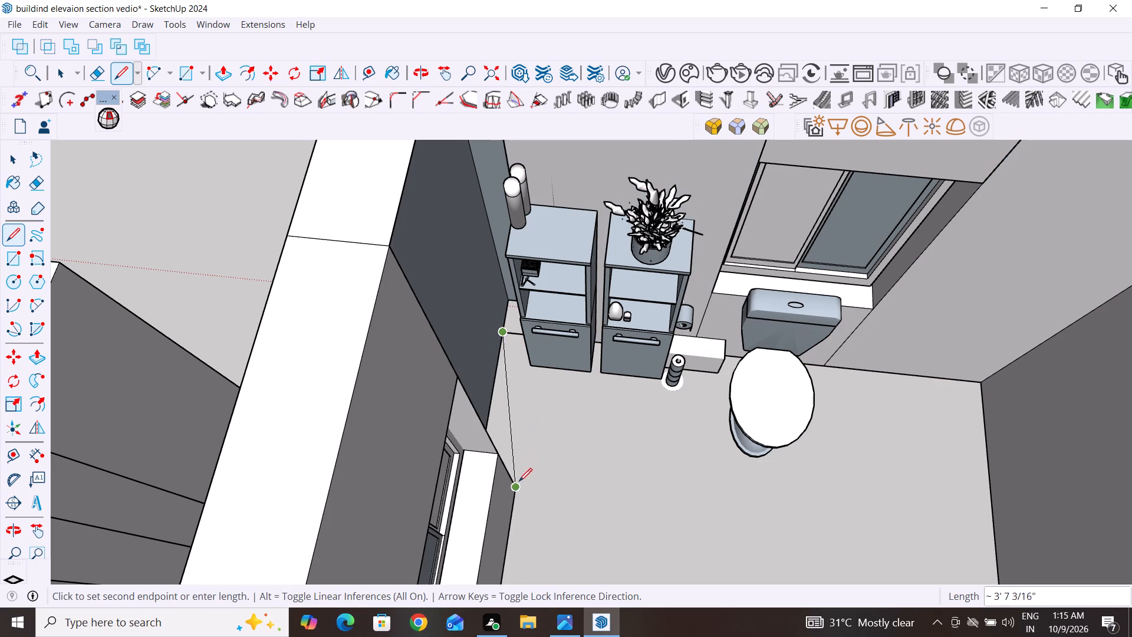
pyautogui.click(16, 162)
# Draw a 3' 7" base line from the side window wall's floor corner toward the corner behind the storage cabinets.
pyautogui.click(9, 237)
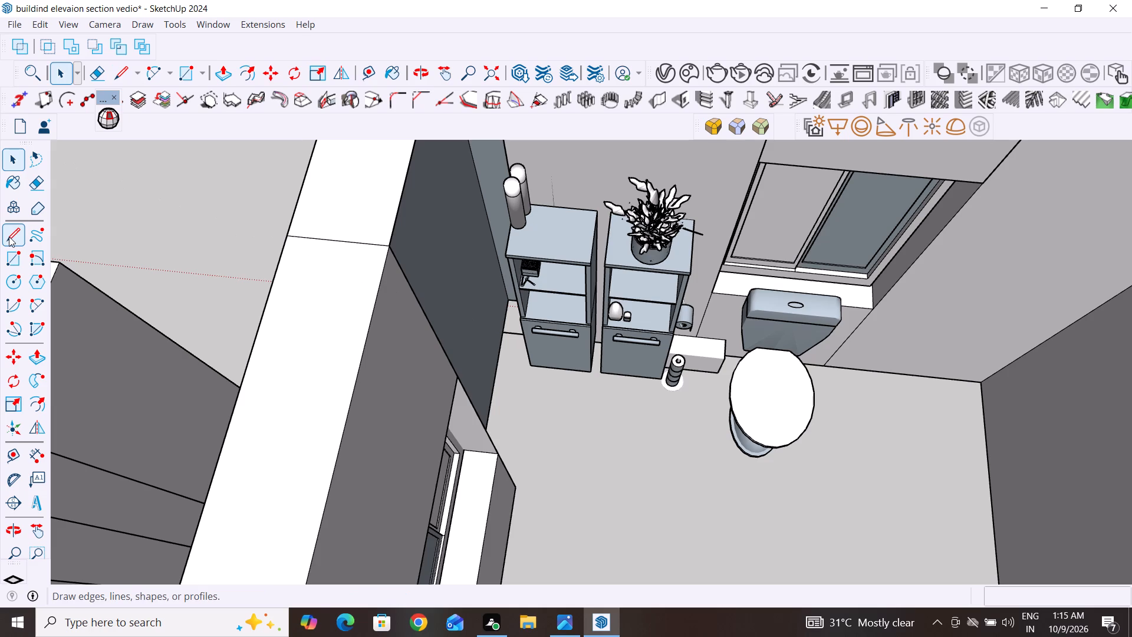
pyautogui.click(517, 485)
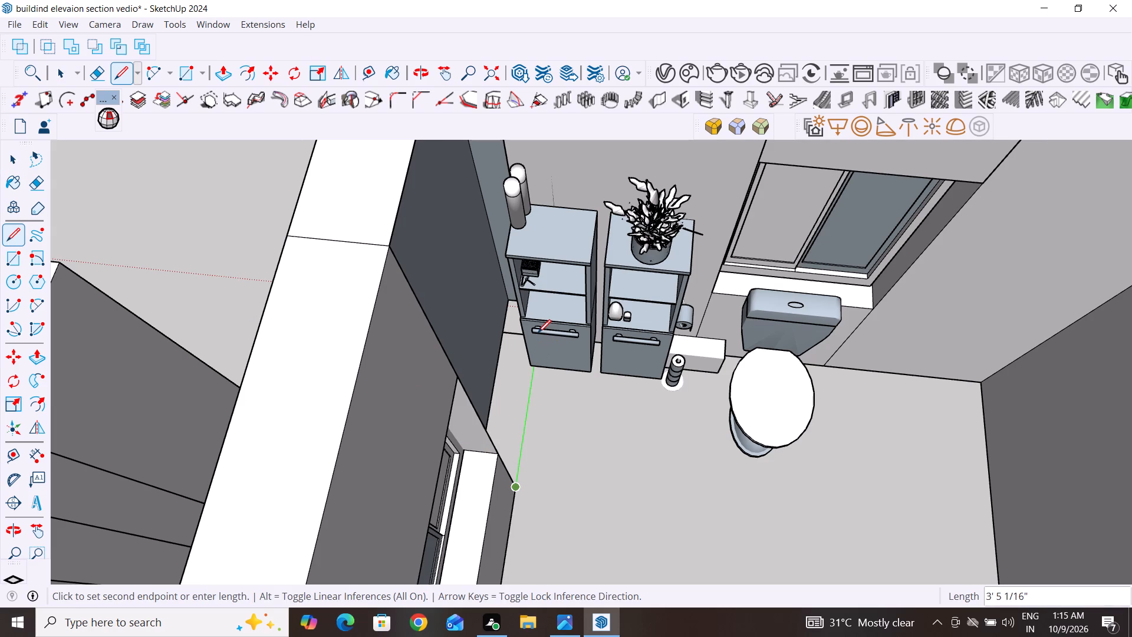
pyautogui.click(538, 333)
pyautogui.scroll(3, 538, 333)
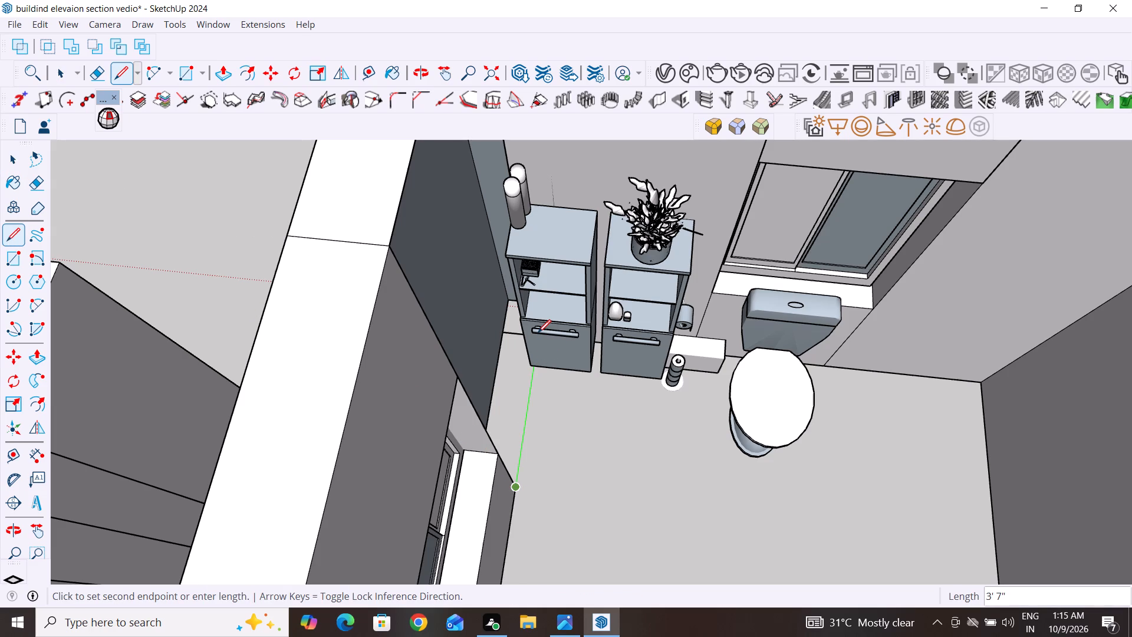
pyautogui.scroll(4, 538, 333)
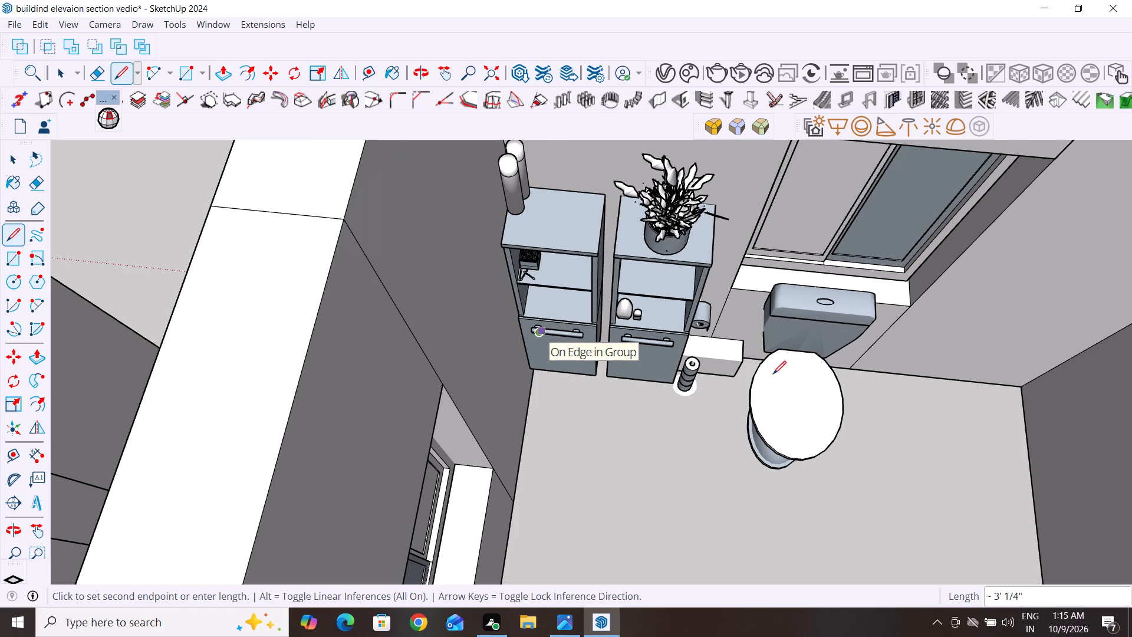
pyautogui.click(13, 159)
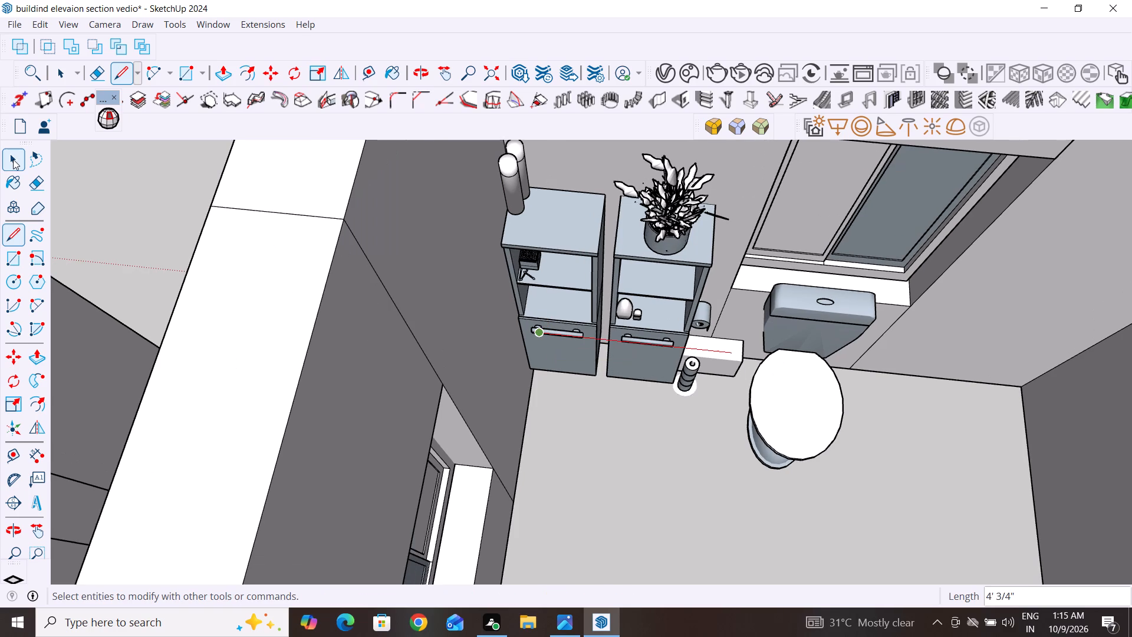
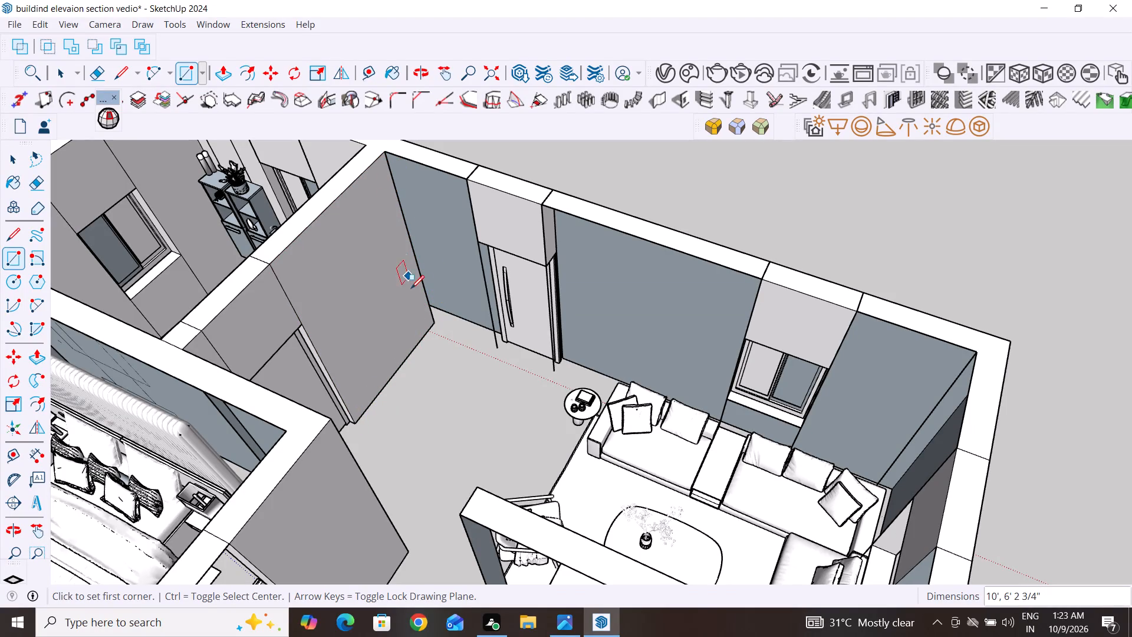
# Draw a 3' 6" by 10' rectangle on the living room's outer wall, from the floor corner to the wall top beside the door.
pyautogui.click(436, 322)
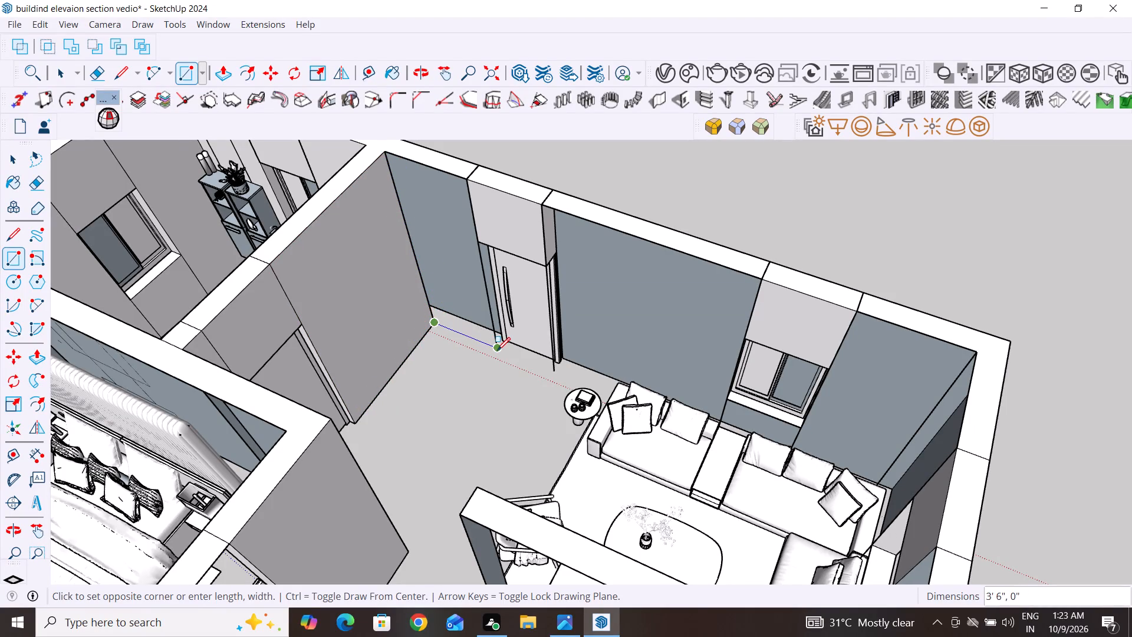
pyautogui.click(498, 350)
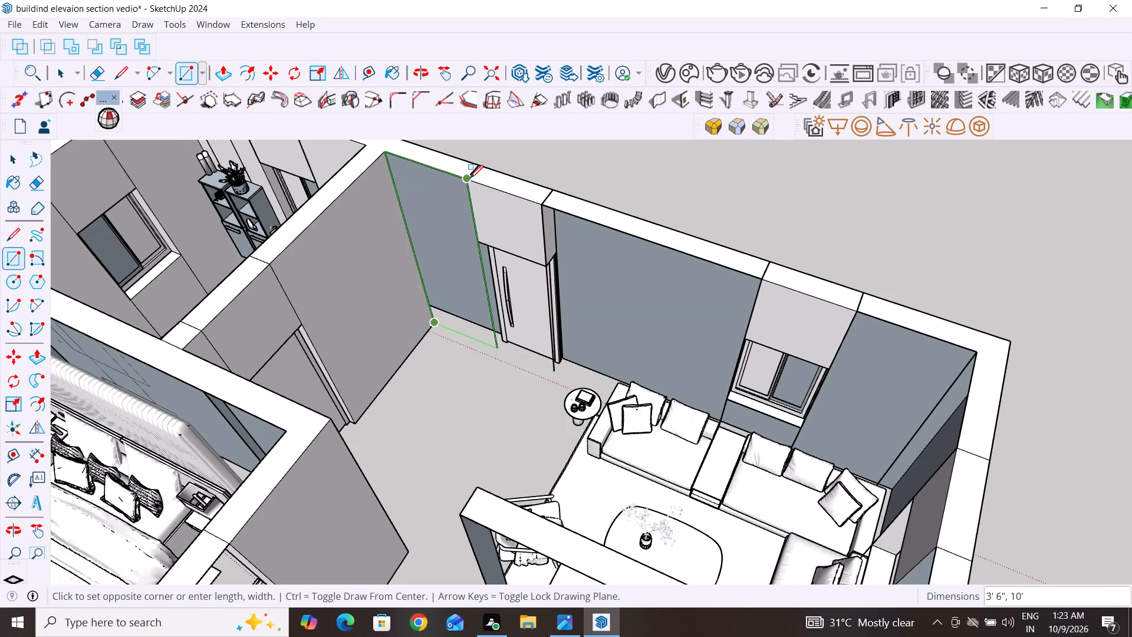
pyautogui.click(470, 178)
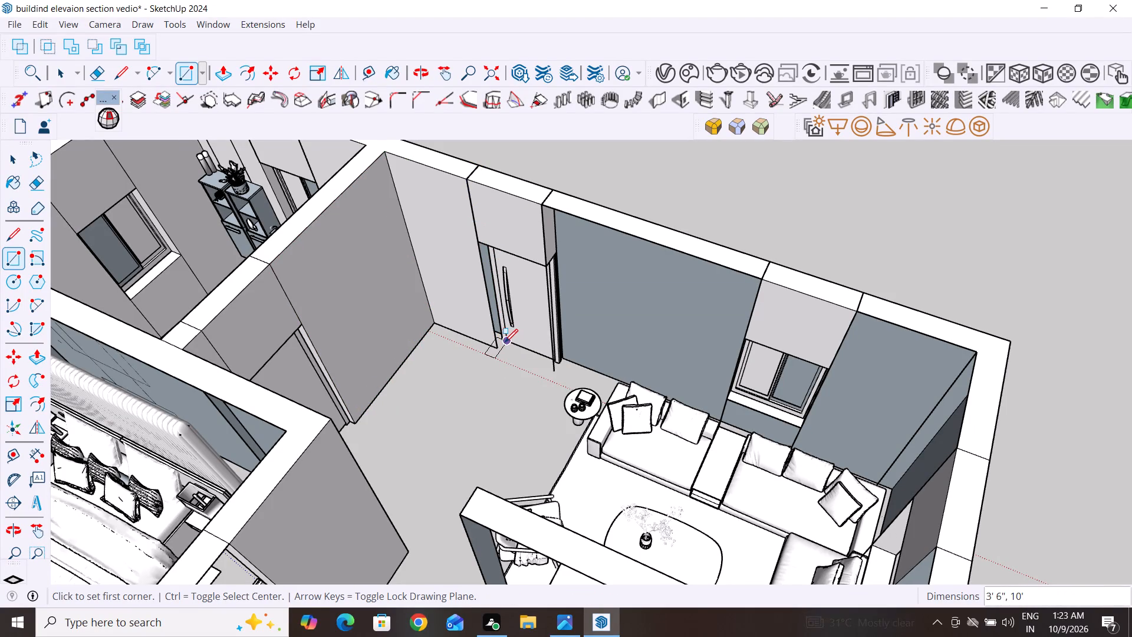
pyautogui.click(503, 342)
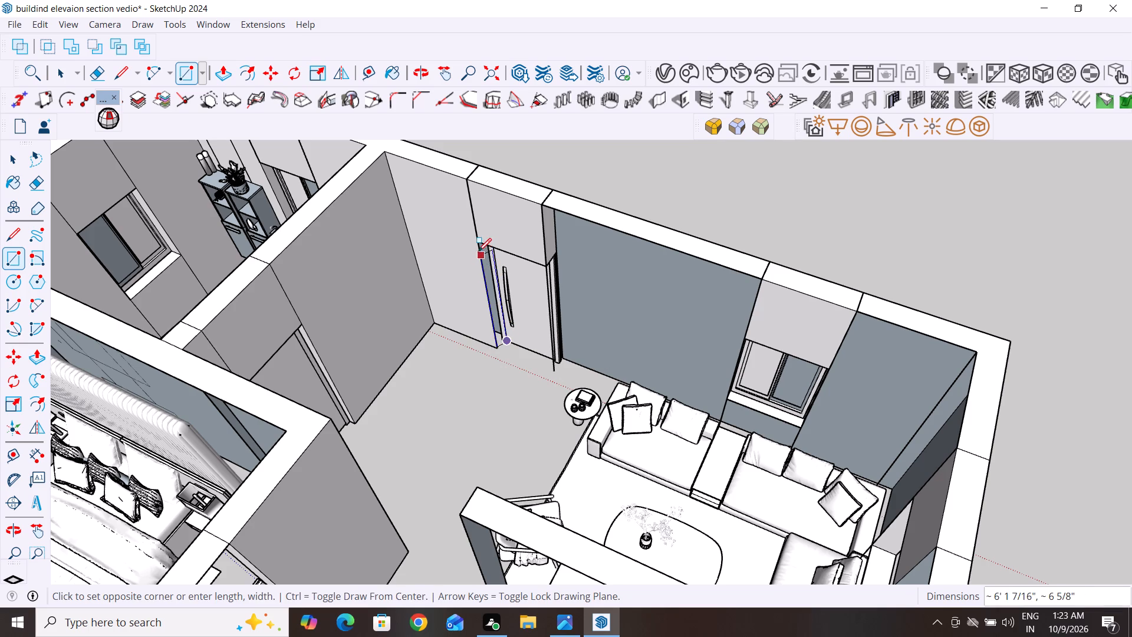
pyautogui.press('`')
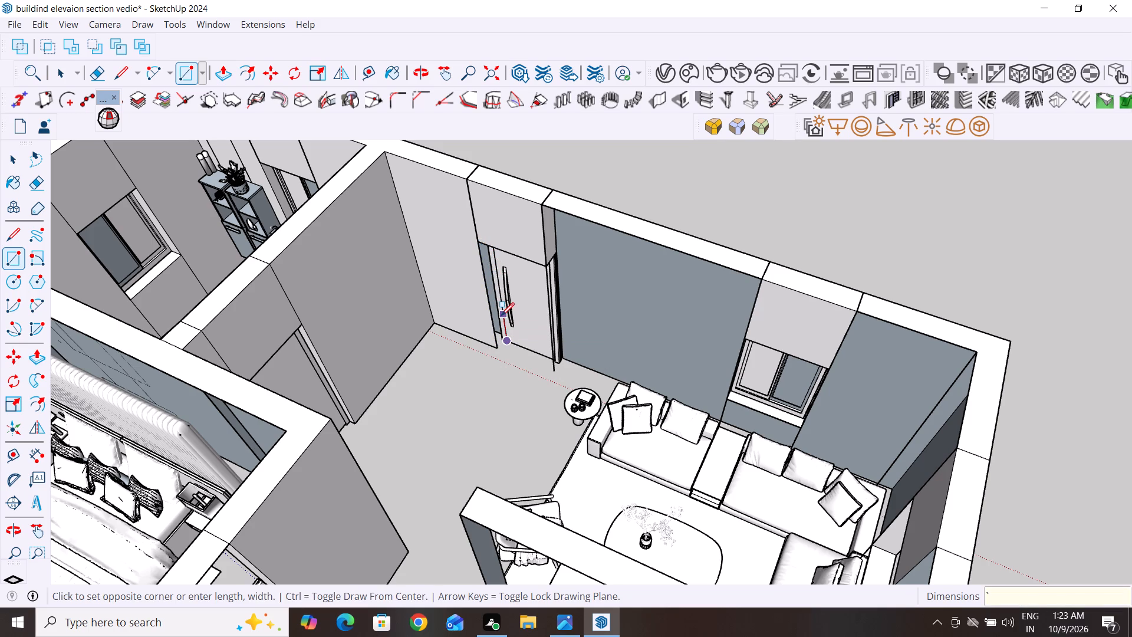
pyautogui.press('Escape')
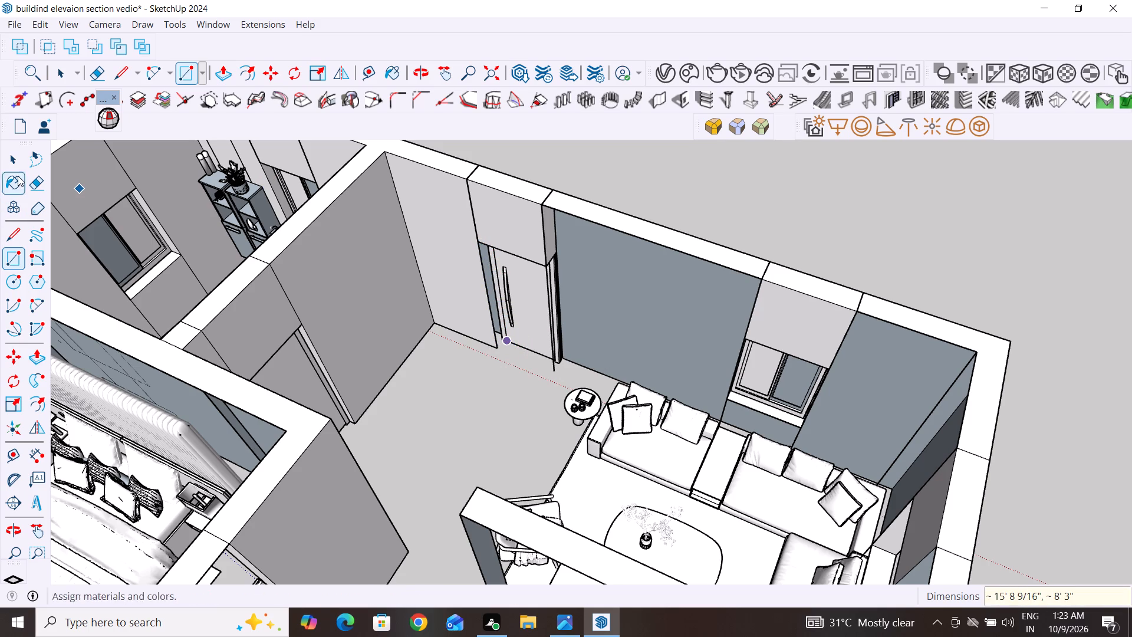
# Draw a rectangle about 6' 11" by 6" on the door opening's handle-side reveal, from the frame's foot to the opening's upper corner.
pyautogui.click(18, 164)
pyautogui.click(670, 169)
pyautogui.scroll(3, 520, 268)
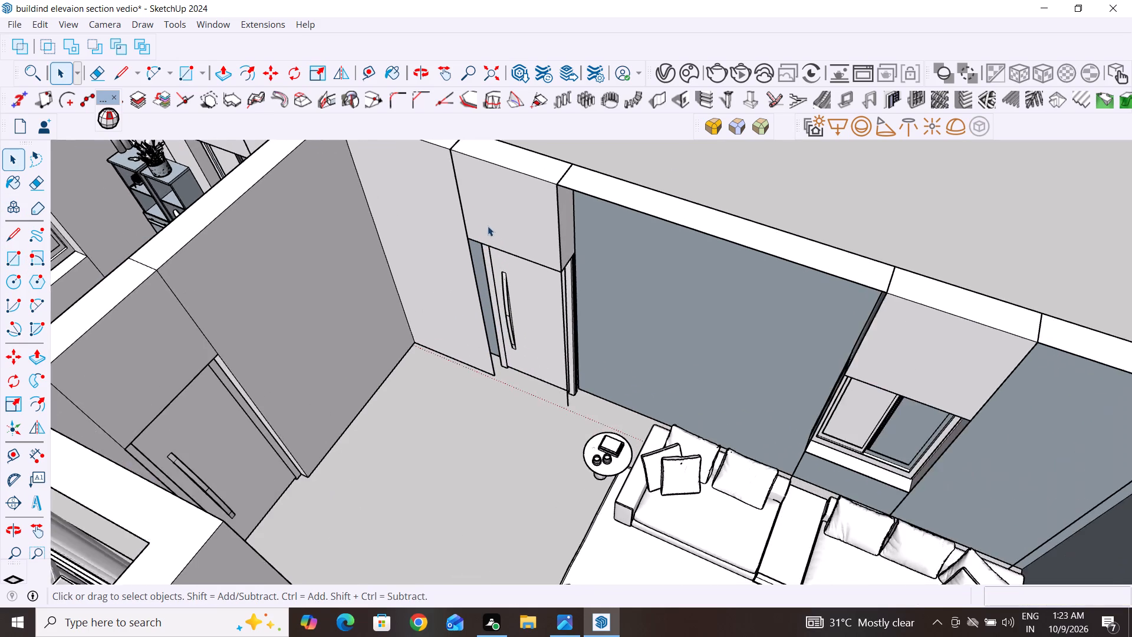
pyautogui.scroll(3, 483, 219)
pyautogui.moveTo(484, 224); pyautogui.dragTo(431, 127, button='middle')
pyautogui.scroll(4, 495, 399)
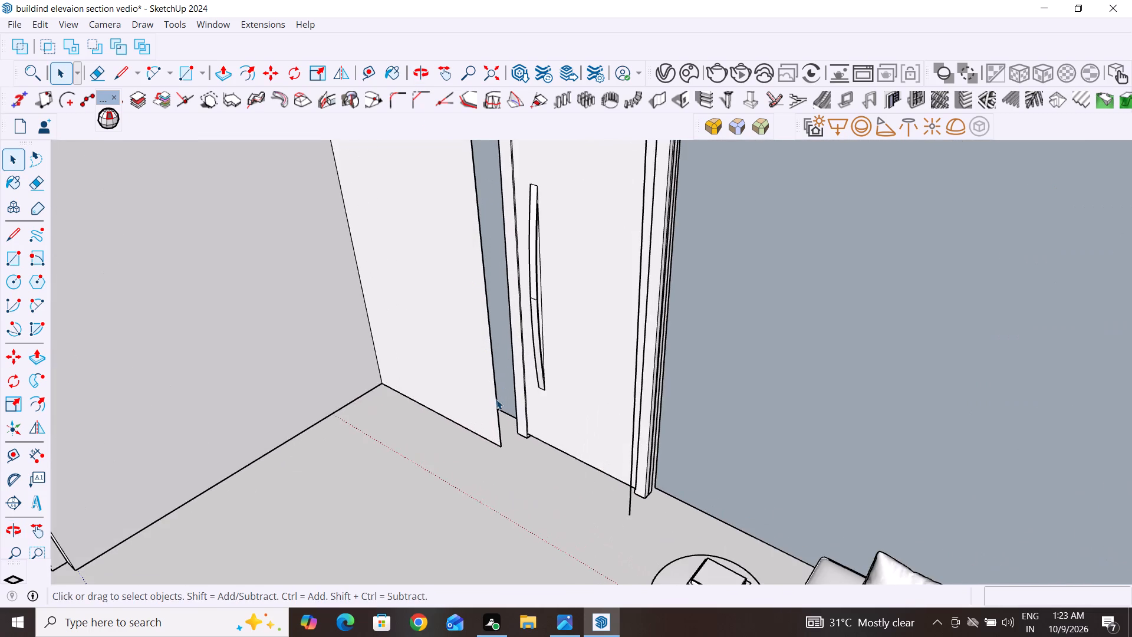
pyautogui.scroll(4, 508, 417)
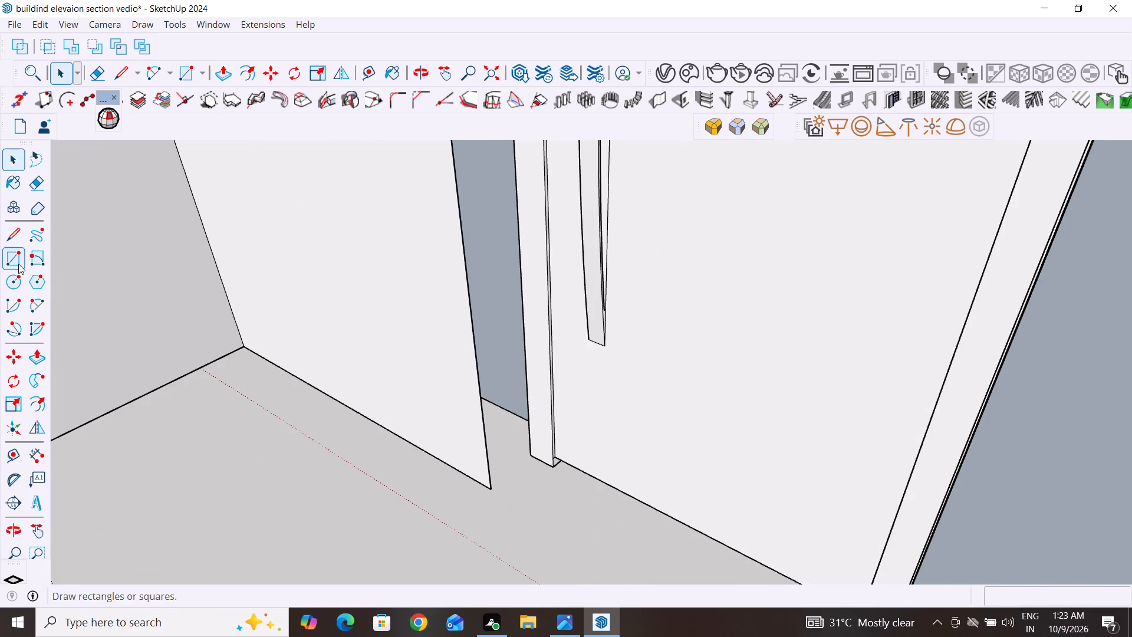
pyautogui.click(14, 261)
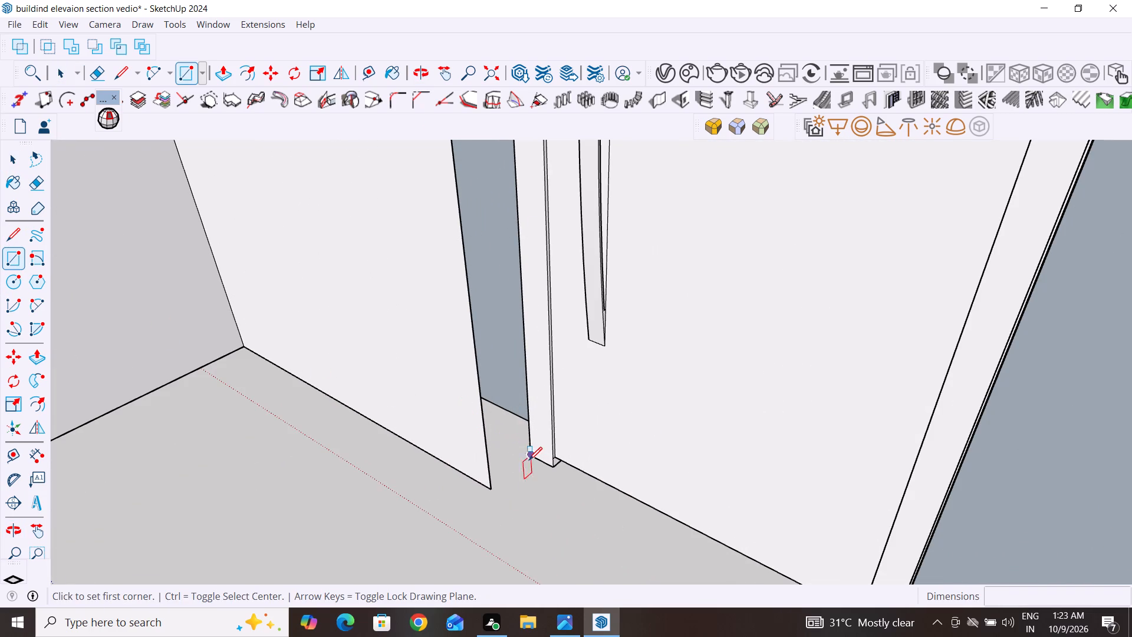
pyautogui.click(529, 460)
pyautogui.scroll(-5, 508, 436)
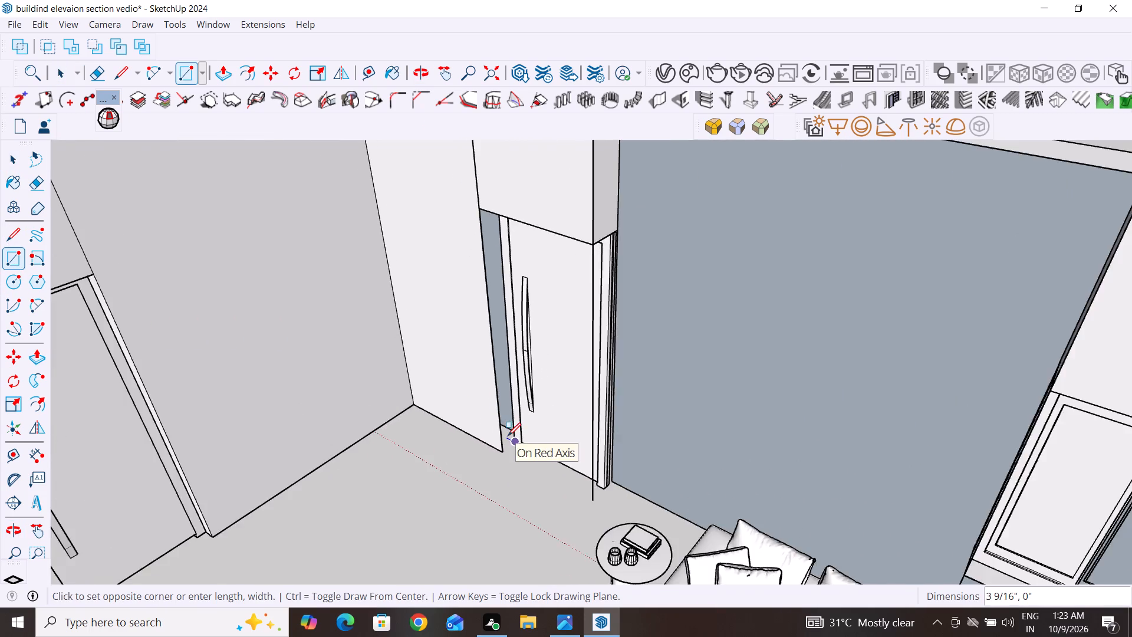
pyautogui.scroll(-1, 508, 436)
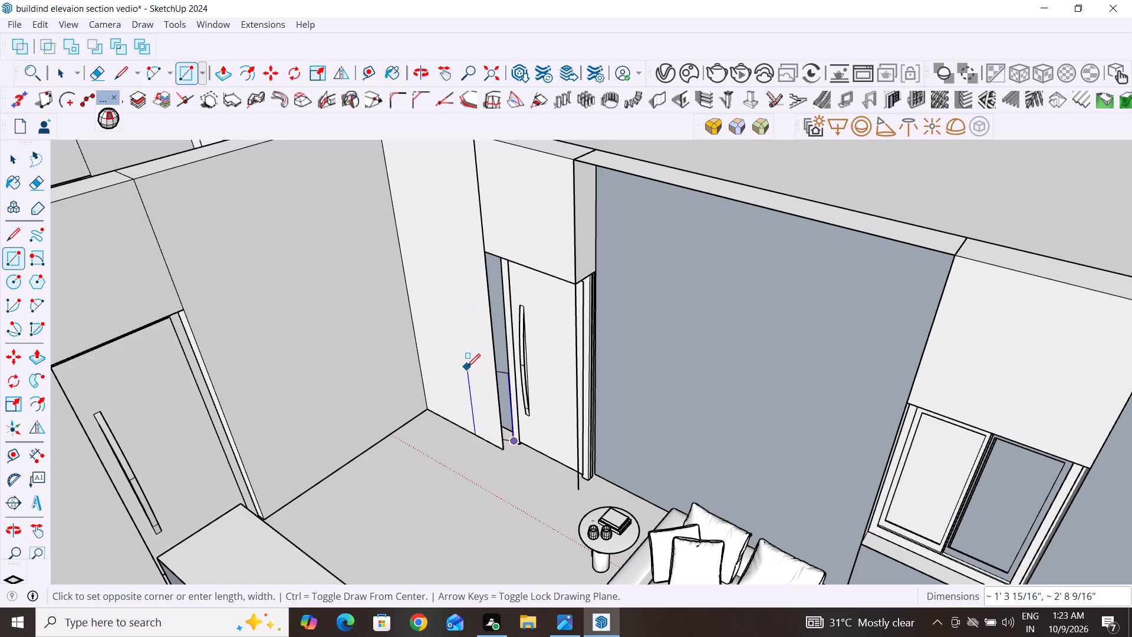
pyautogui.click(487, 253)
# Draw a base line about 6" long at the foot of the door's sofa-side jamb, from the frame corner to the loose vertical edge.
pyautogui.scroll(-3, 453, 314)
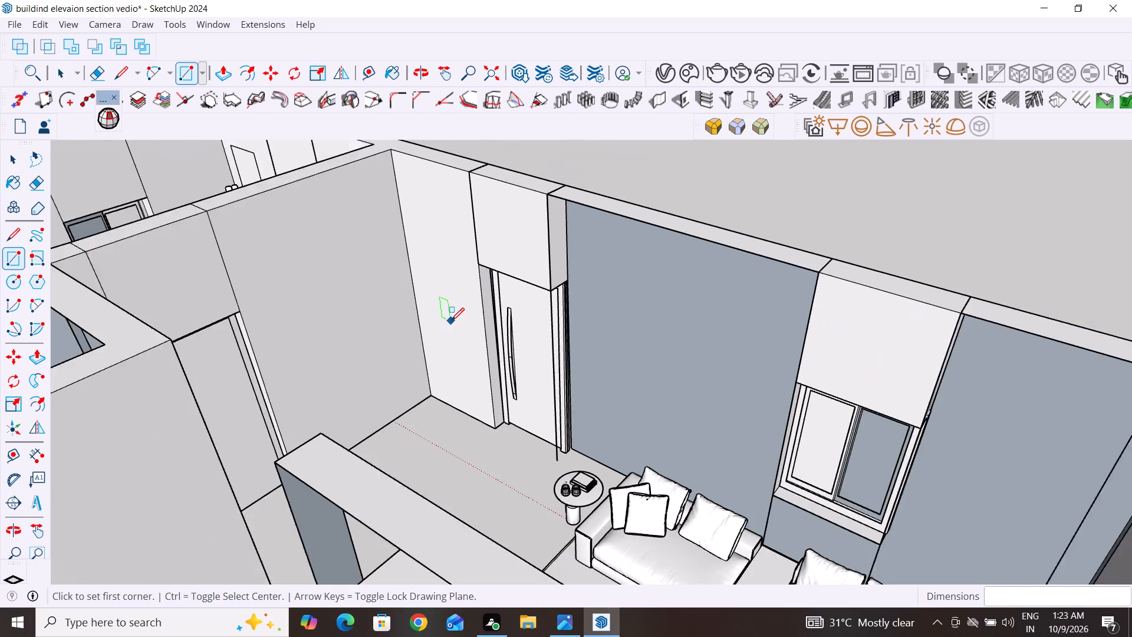
pyautogui.moveTo(458, 327); pyautogui.dragTo(668, 462, button='middle')
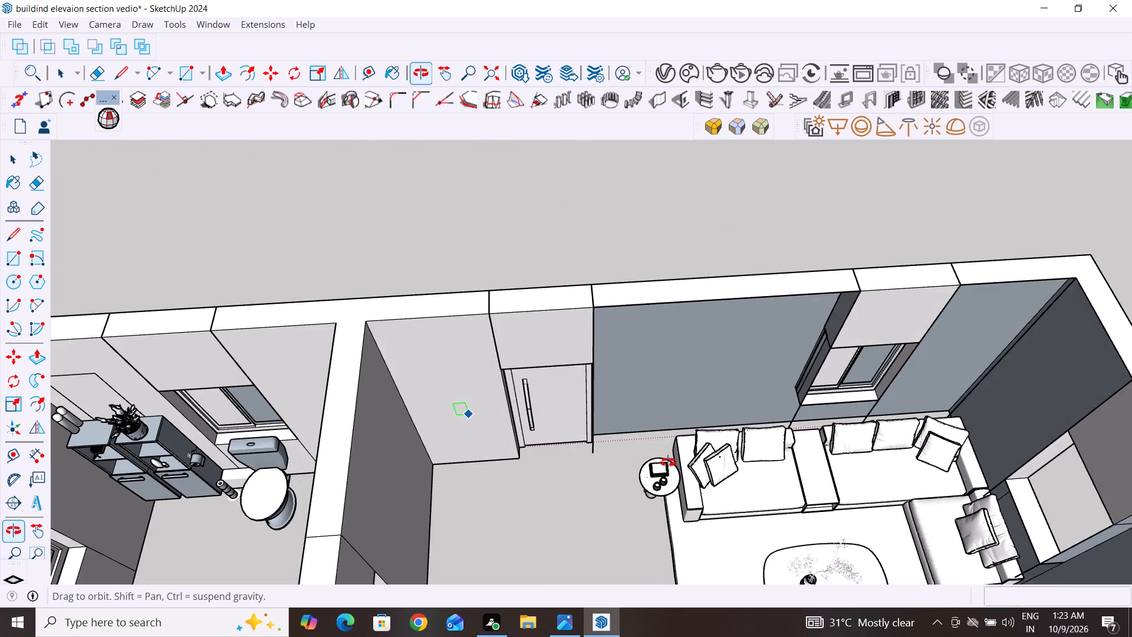
pyautogui.moveTo(668, 462); pyautogui.dragTo(867, 371, button='middle')
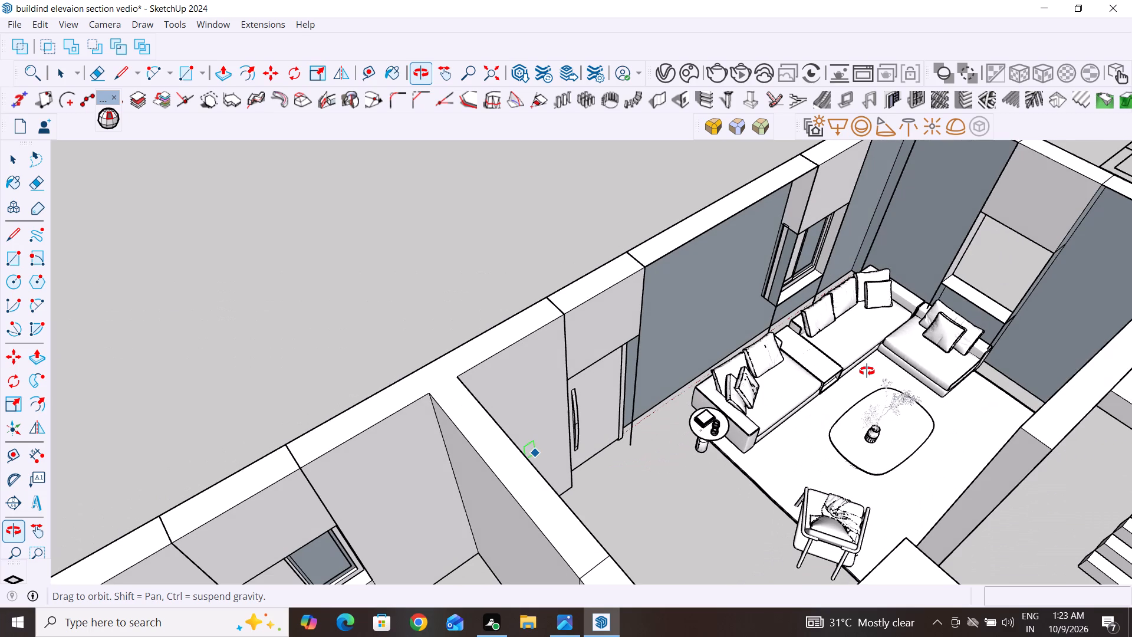
pyautogui.moveTo(867, 371); pyautogui.dragTo(834, 345, button='middle')
pyautogui.scroll(3, 673, 403)
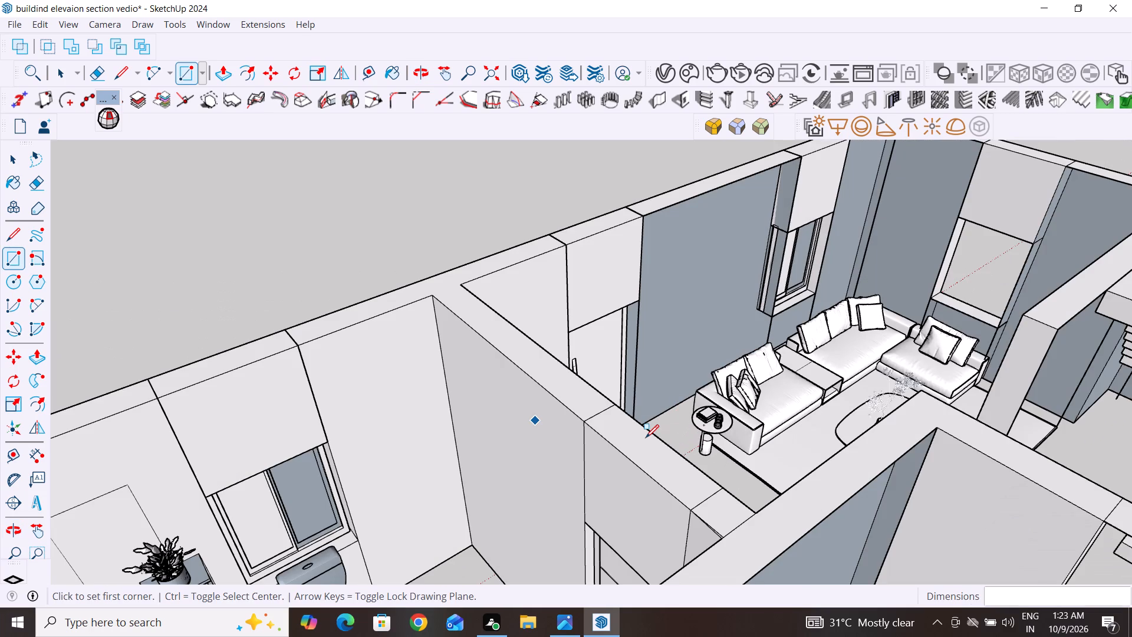
pyautogui.scroll(1, 654, 420)
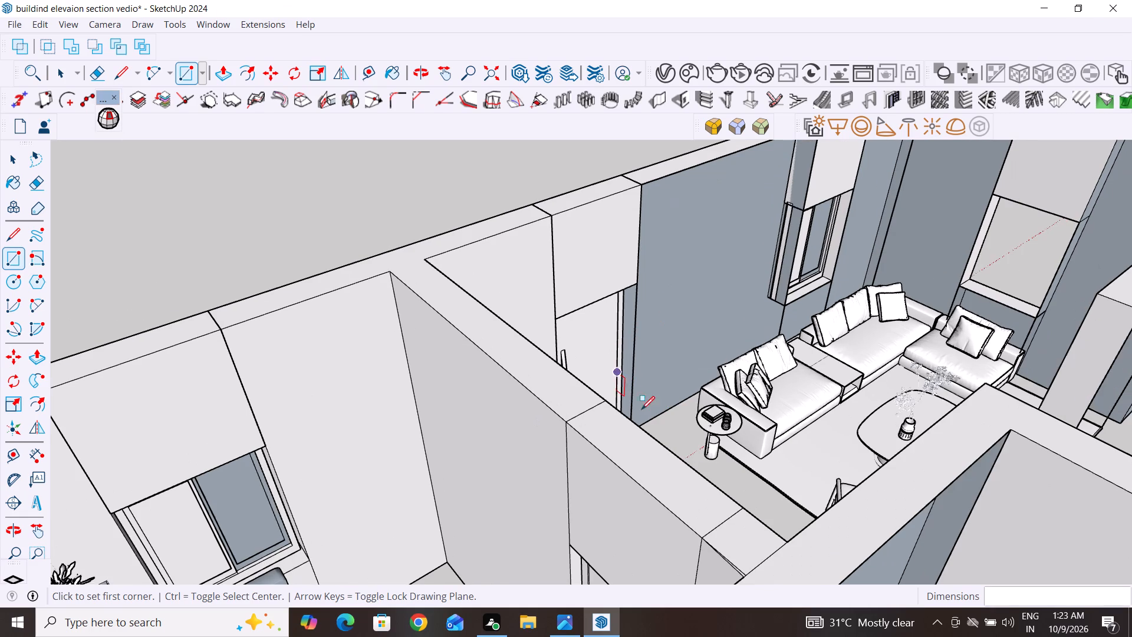
pyautogui.scroll(3, 690, 428)
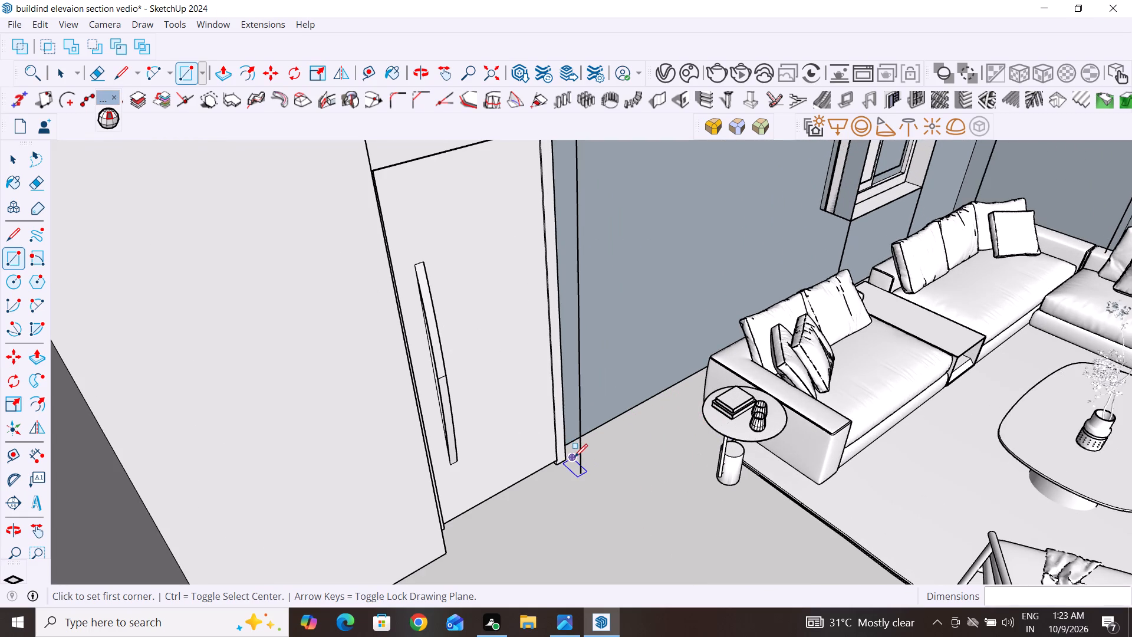
pyautogui.click(566, 458)
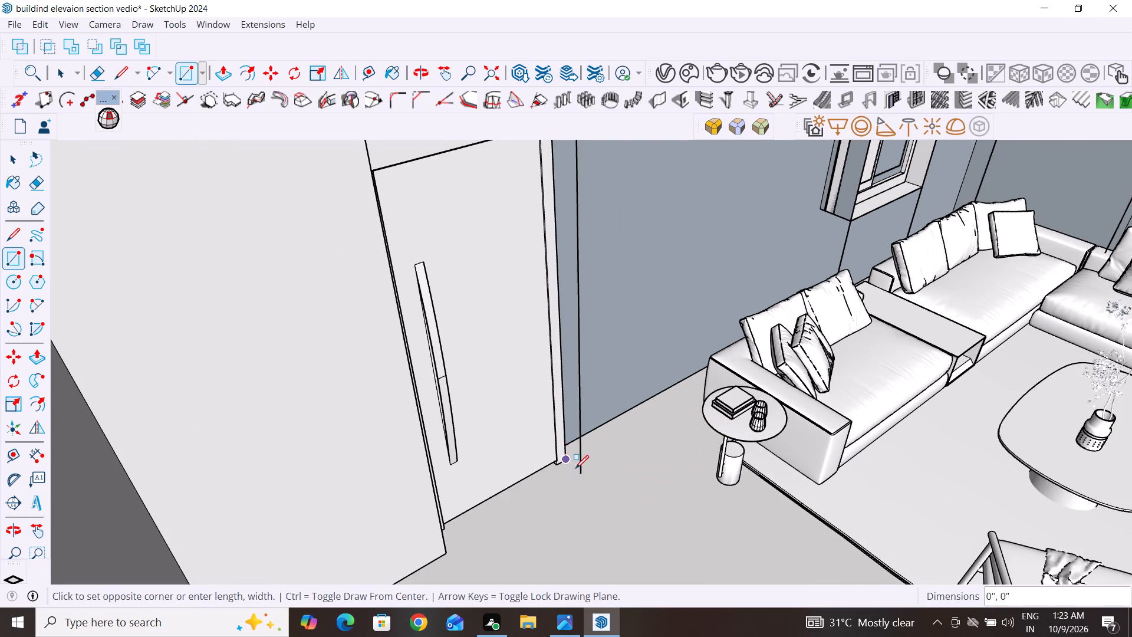
pyautogui.click(578, 471)
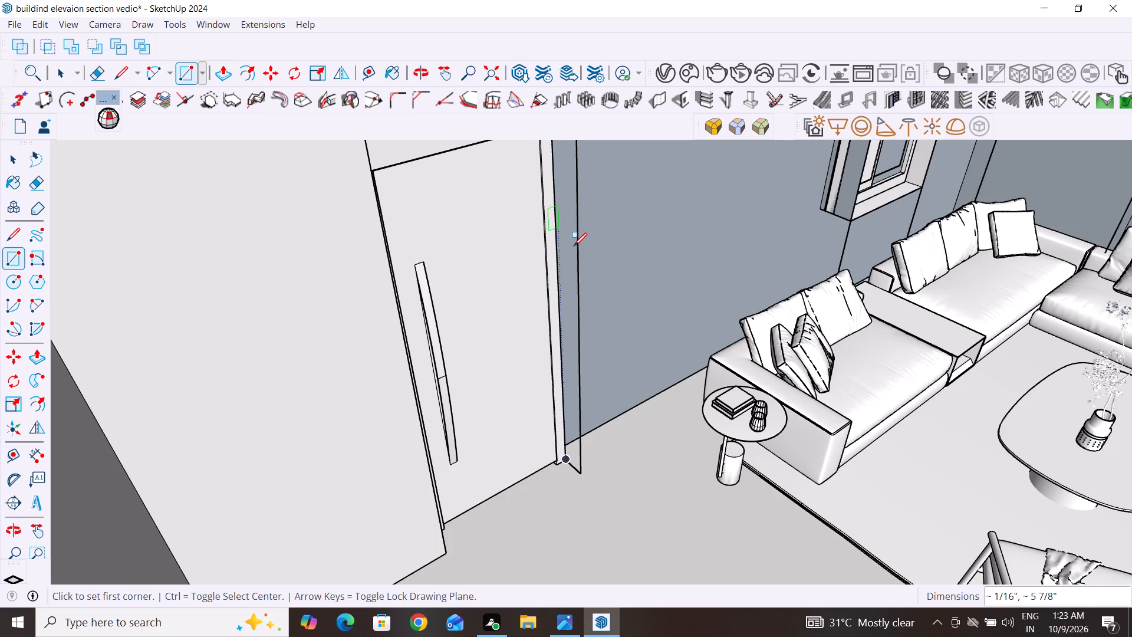
# Draw a 6' 11 5/16" by 10" rectangle on the door opening's sofa-side reveal, from the upper wall corner to the loose floor corner.
pyautogui.scroll(-4, 574, 293)
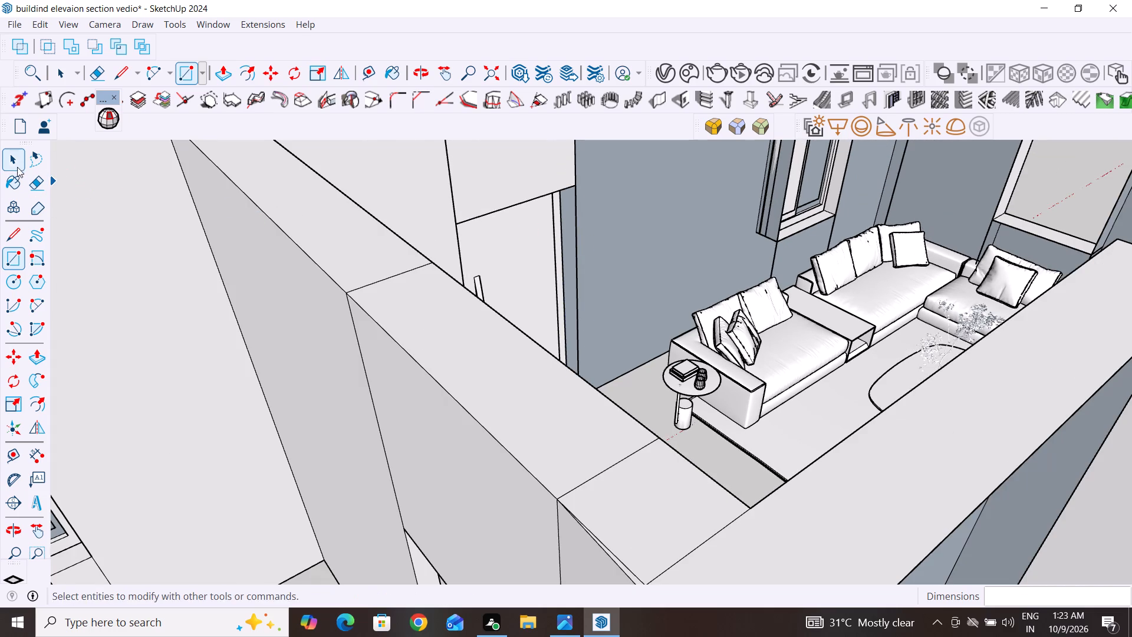
pyautogui.click(16, 165)
pyautogui.moveTo(692, 439); pyautogui.dragTo(282, 452, button='middle')
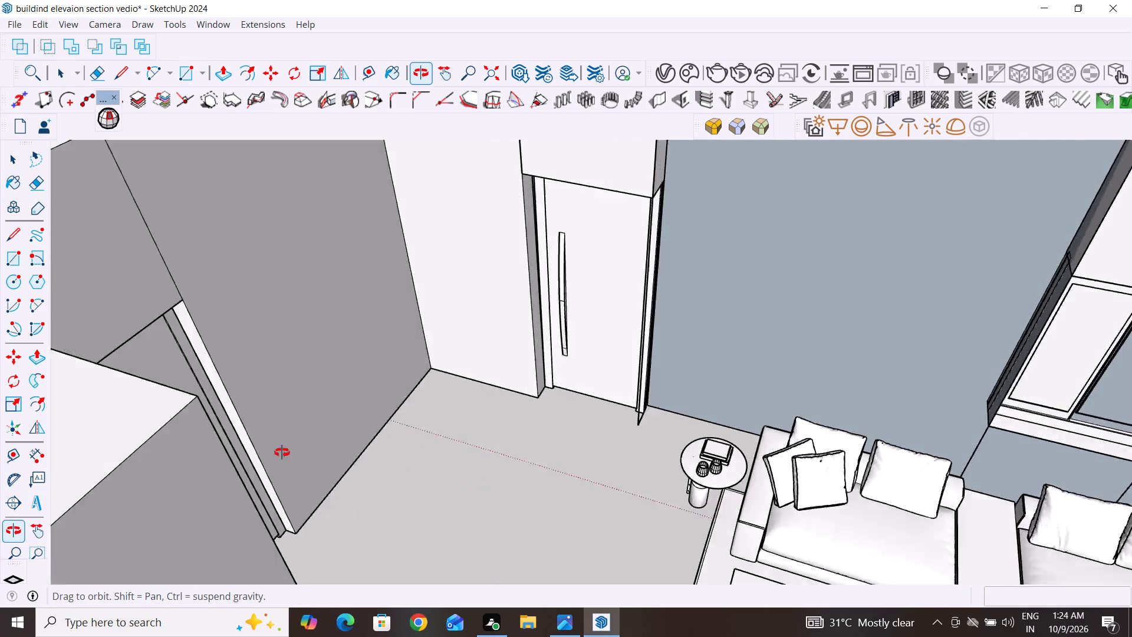
pyautogui.moveTo(282, 452); pyautogui.dragTo(159, 469, button='middle')
pyautogui.scroll(3, 707, 481)
pyautogui.scroll(-2, 707, 482)
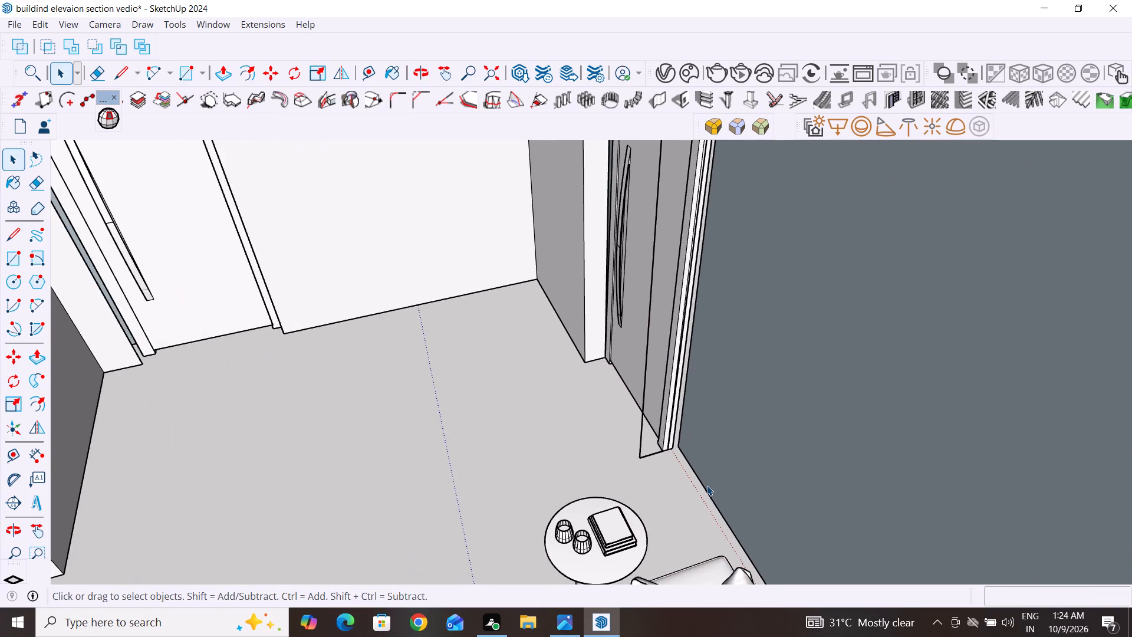
pyautogui.scroll(-1, 707, 485)
pyautogui.click(9, 262)
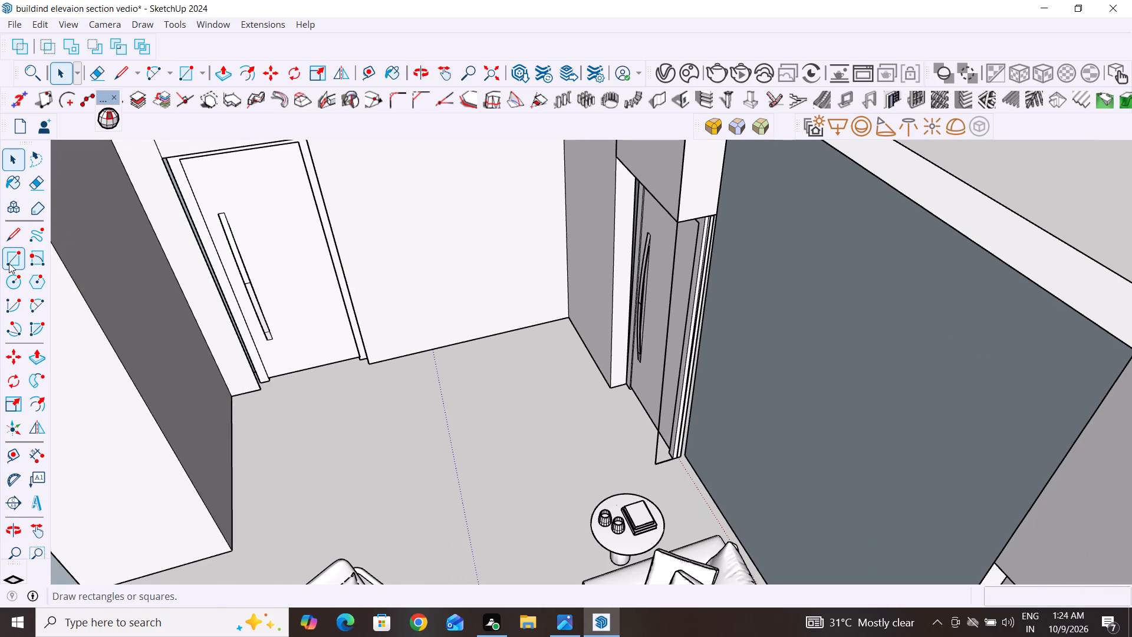
pyautogui.click(716, 218)
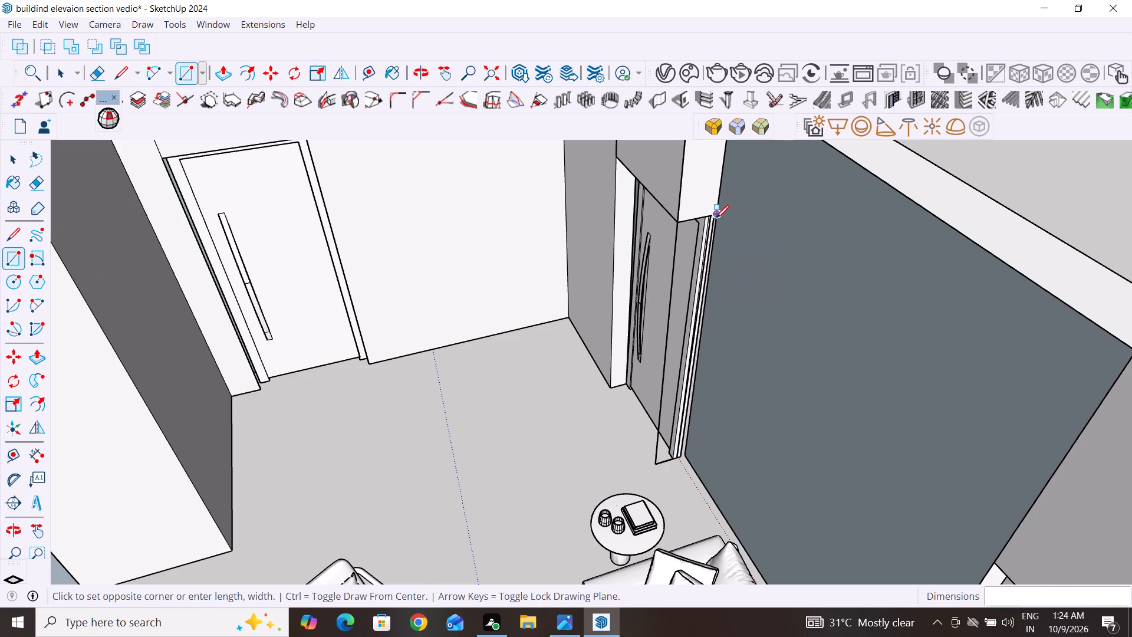
pyautogui.click(654, 468)
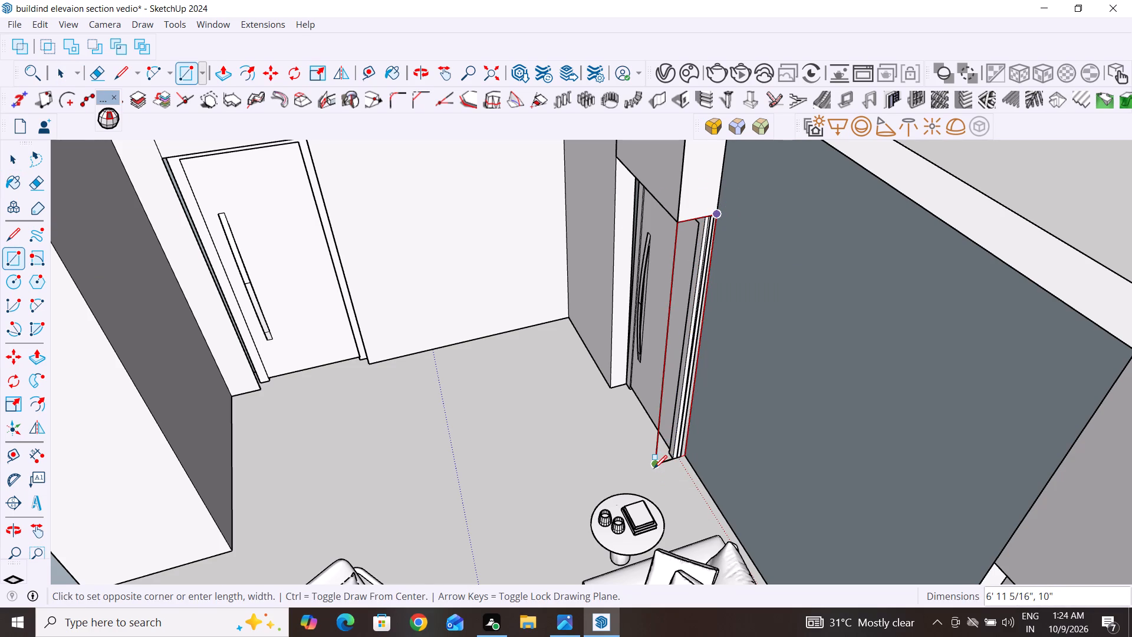
# Try to hide the living room's furniture set, and hide the top face of the partition wall in front of it.
pyautogui.scroll(-4, 653, 467)
pyautogui.moveTo(640, 457); pyautogui.dragTo(740, 487, button='middle')
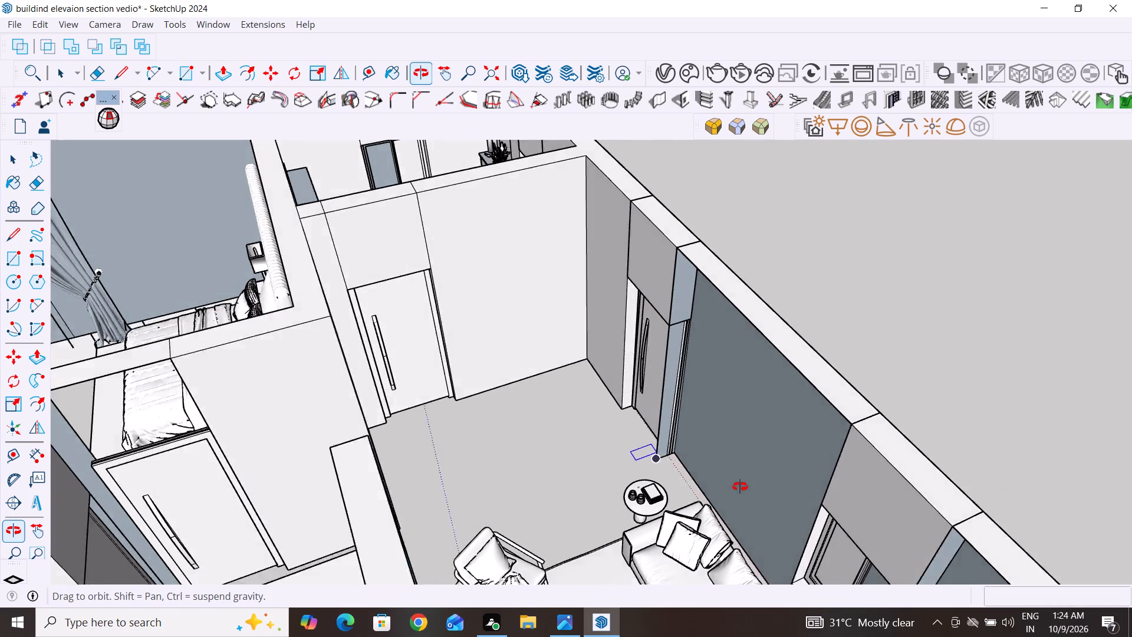
pyautogui.moveTo(740, 487); pyautogui.dragTo(1037, 488, button='middle')
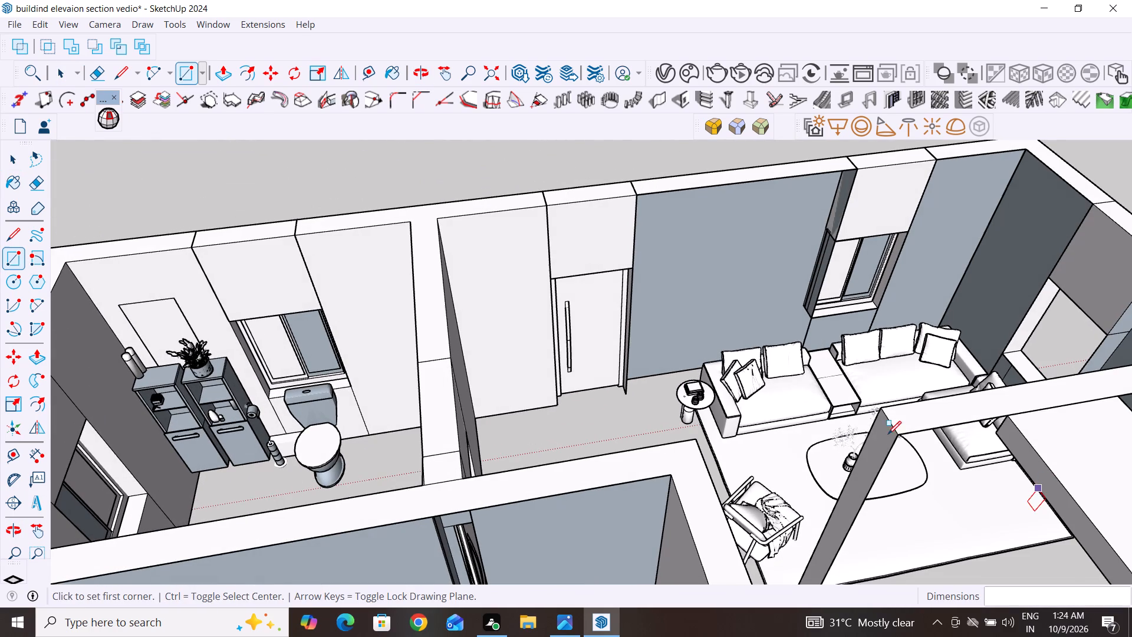
pyautogui.click(12, 262)
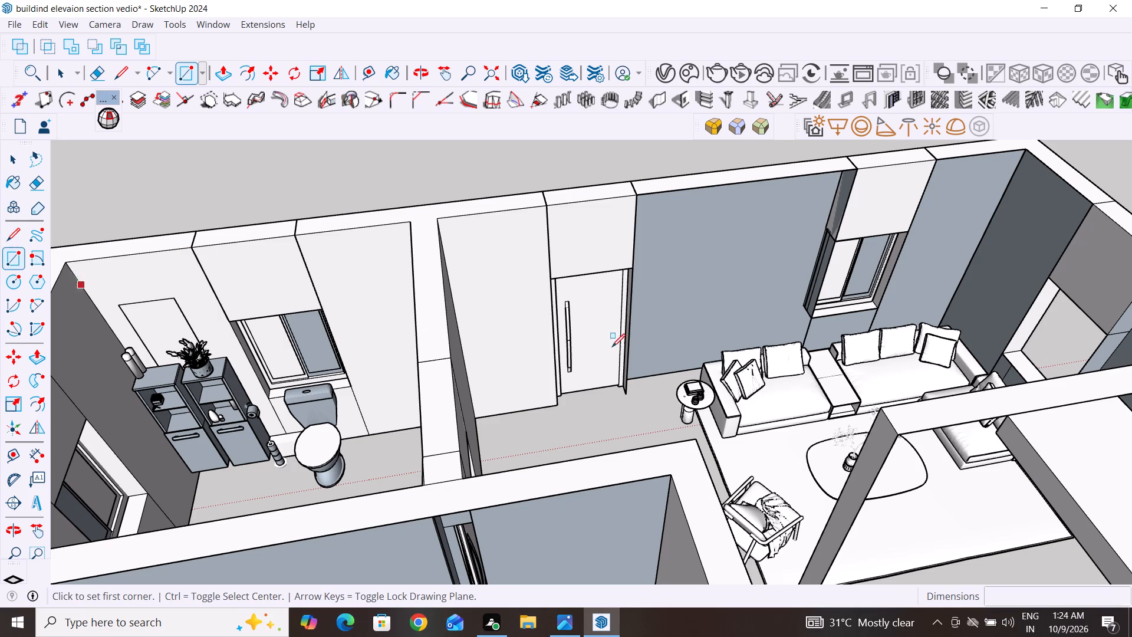
pyautogui.moveTo(820, 352); pyautogui.dragTo(809, 452, button='middle')
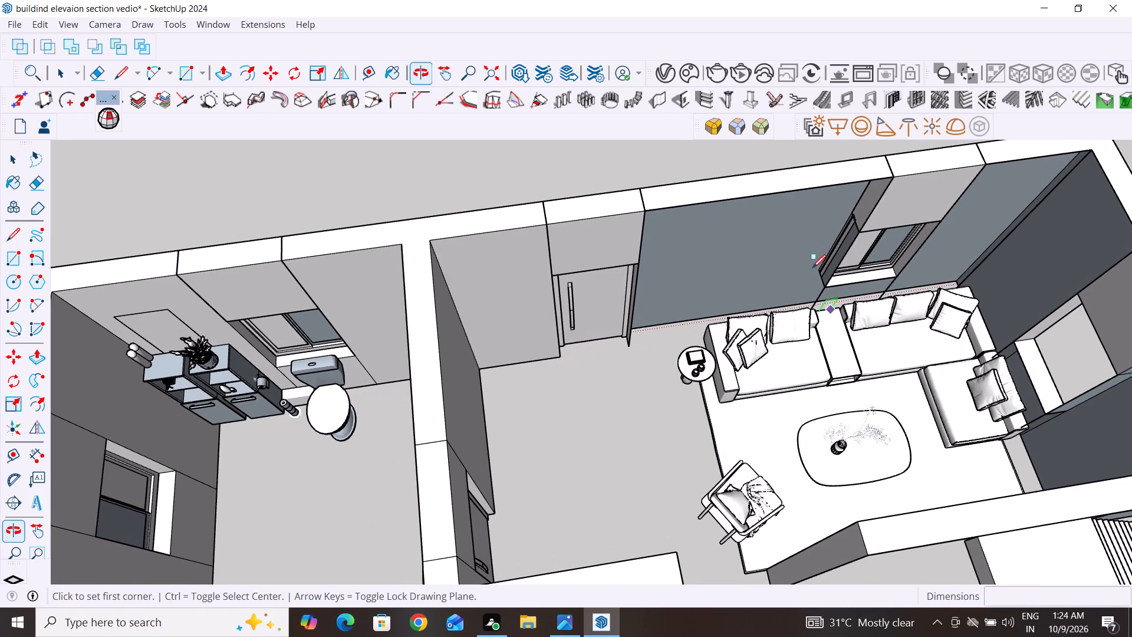
pyautogui.scroll(8, 814, 278)
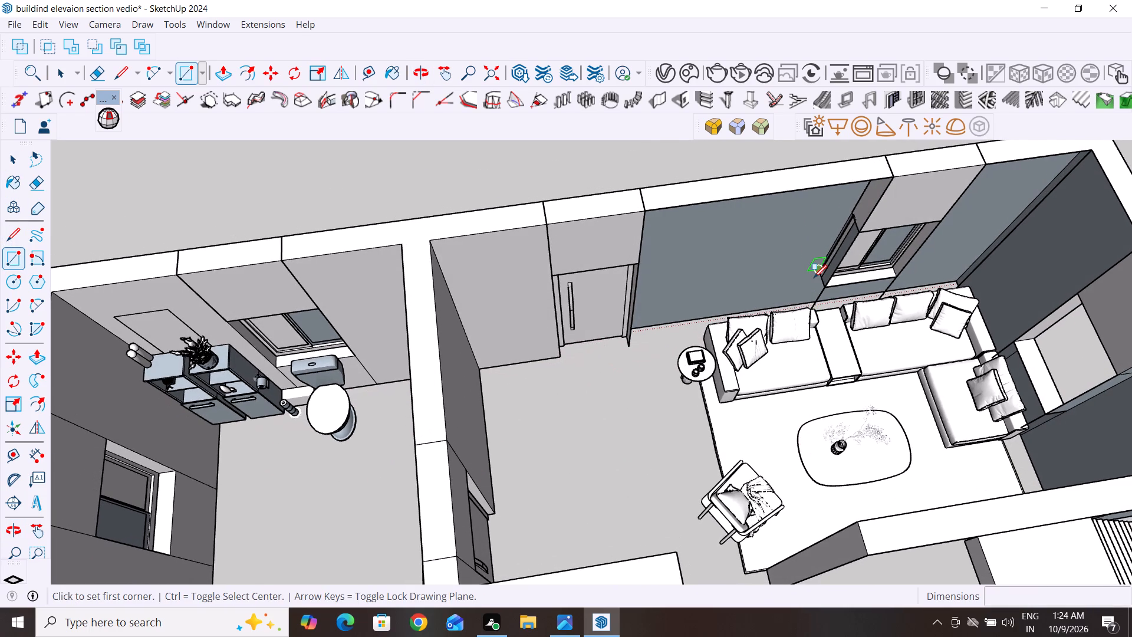
pyautogui.scroll(9, 807, 288)
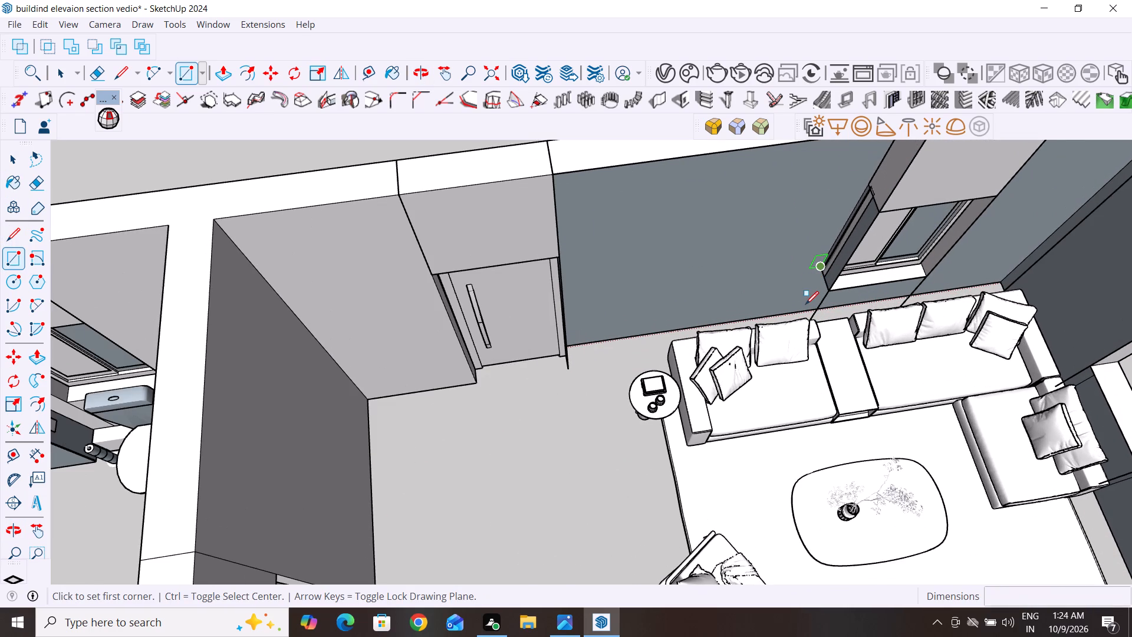
pyautogui.scroll(9, 805, 304)
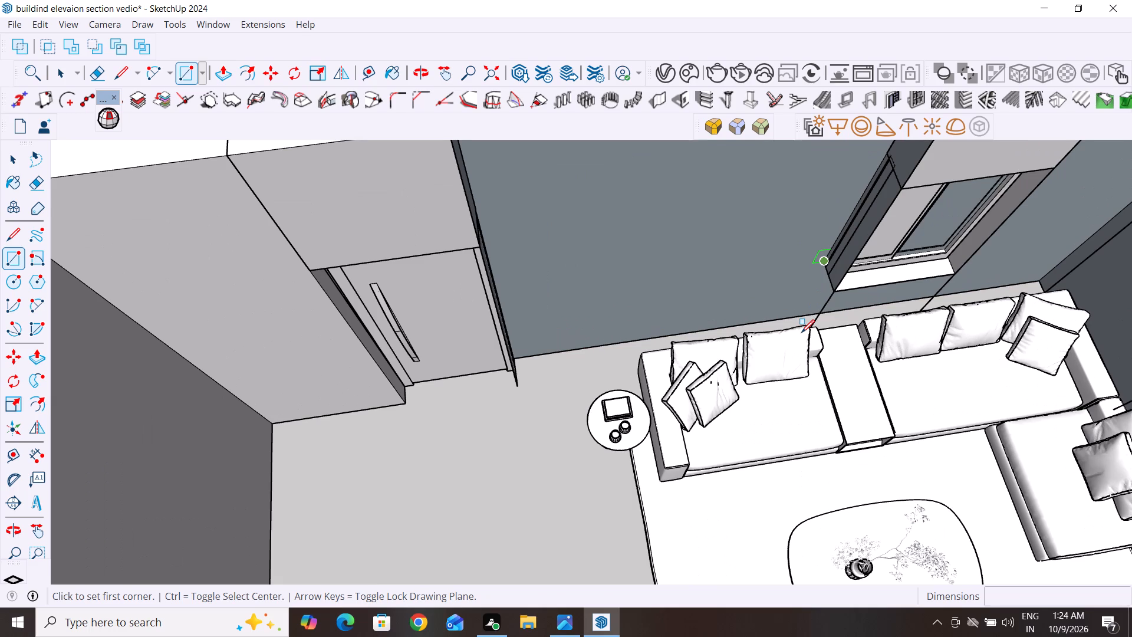
pyautogui.scroll(4, 801, 330)
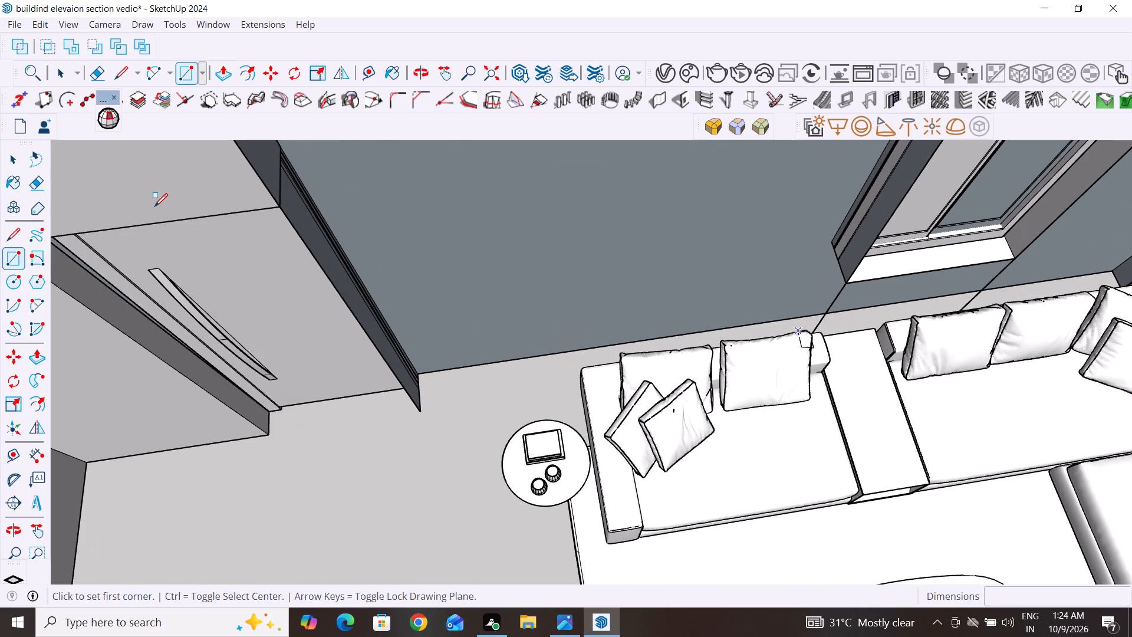
pyautogui.click(8, 161)
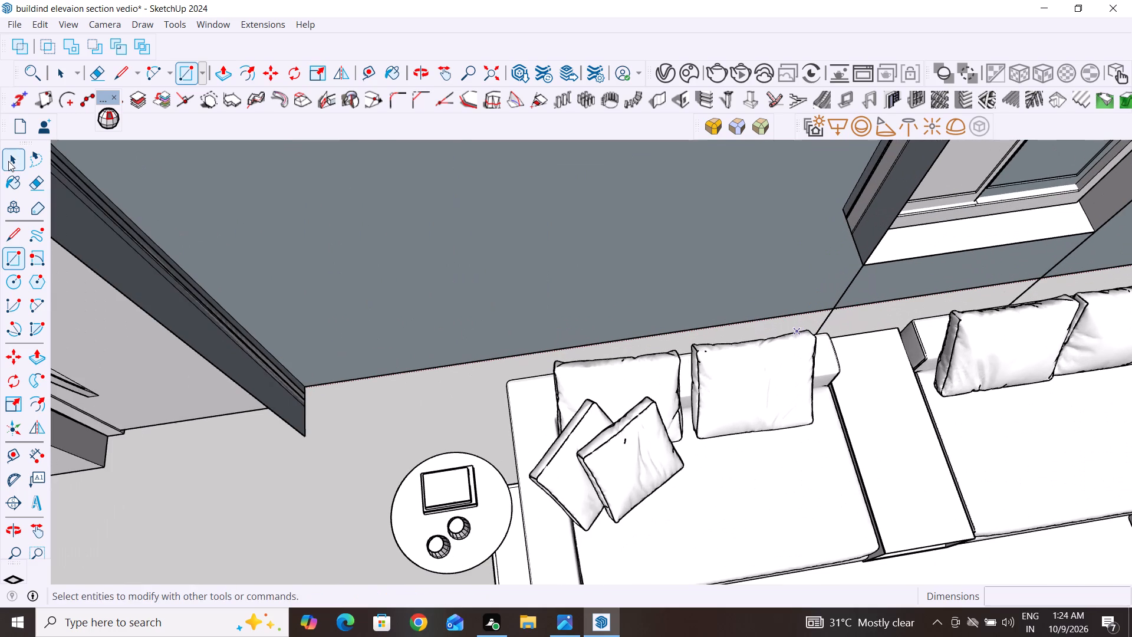
pyautogui.click(781, 469)
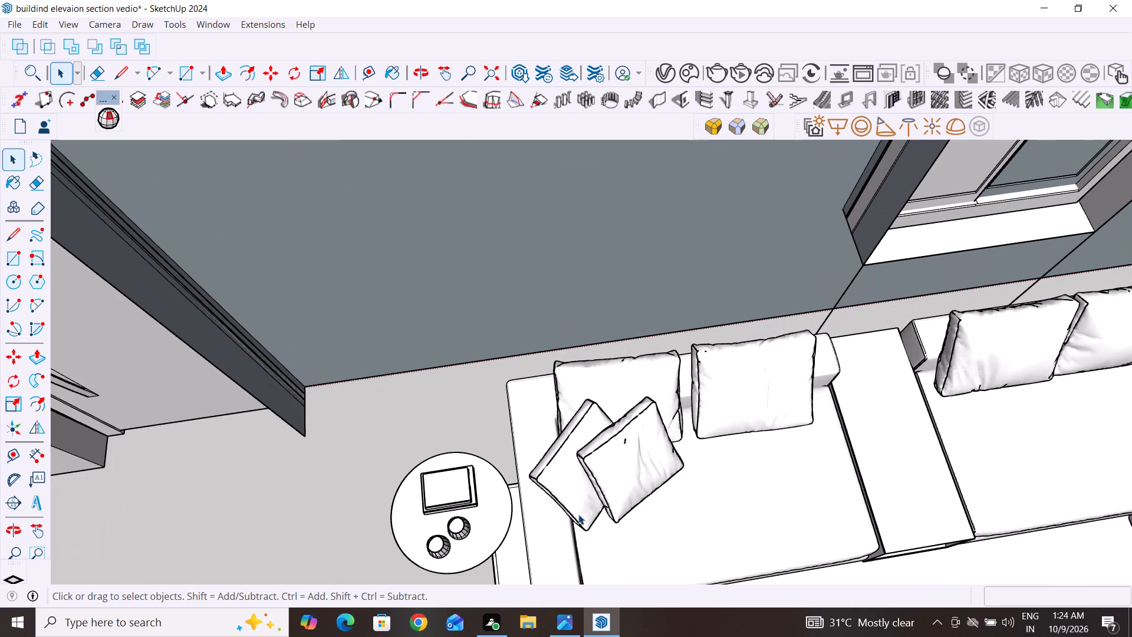
pyautogui.click(613, 507)
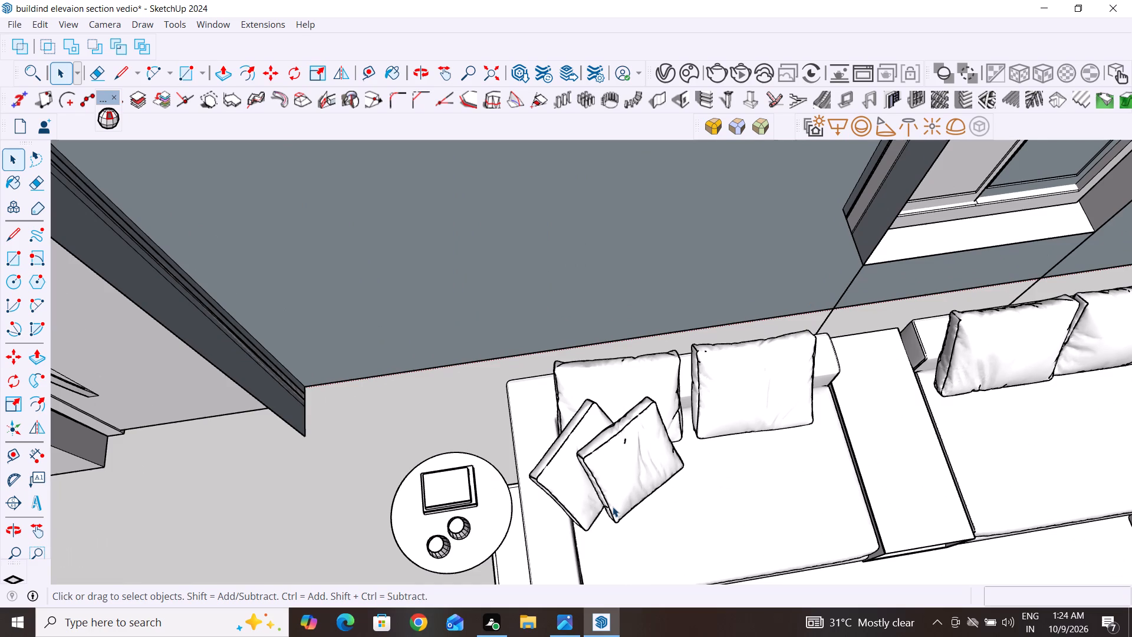
pyautogui.click(612, 504)
pyautogui.rightClick(612, 504)
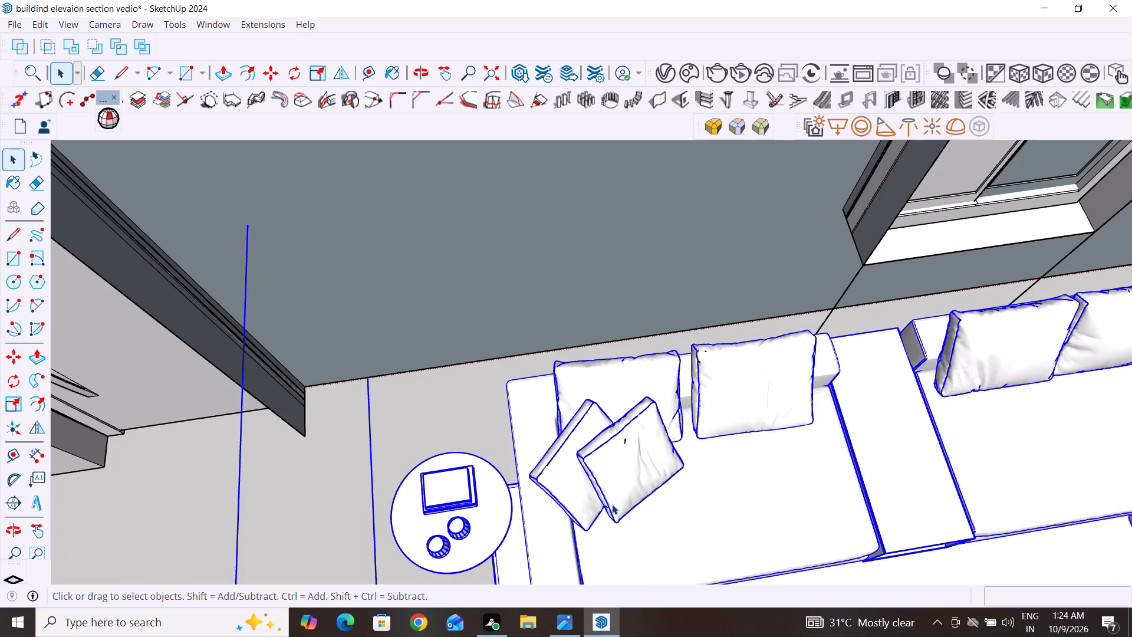
pyautogui.rightClick(614, 485)
pyautogui.rightClick(614, 485)
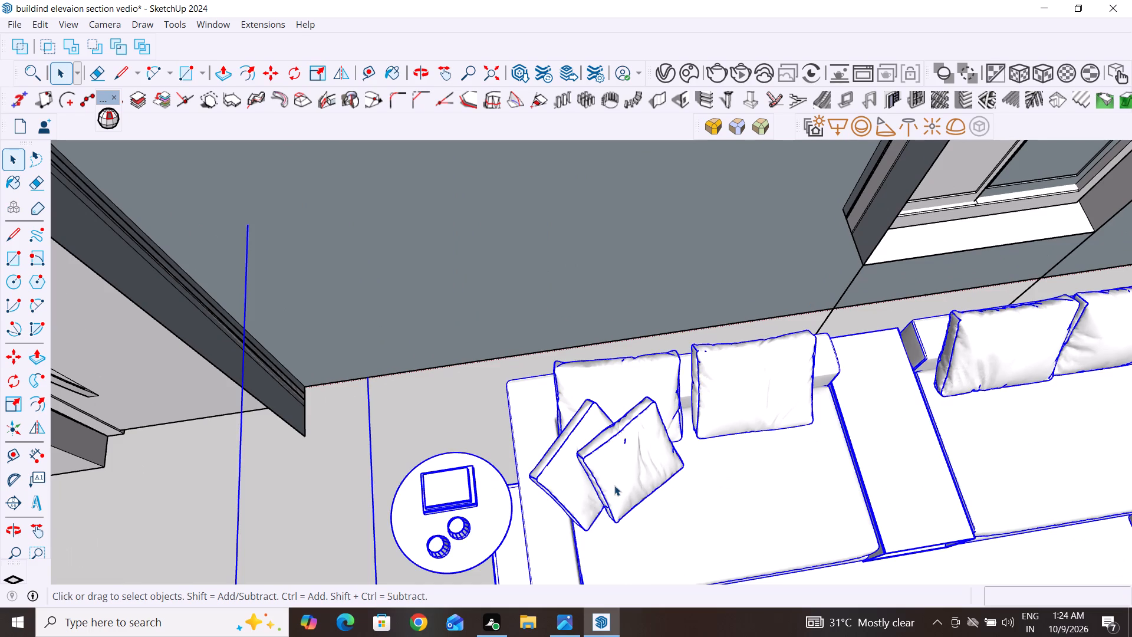
pyautogui.rightClick(614, 485)
pyautogui.rightClick(614, 485)
pyautogui.rightClick(633, 478)
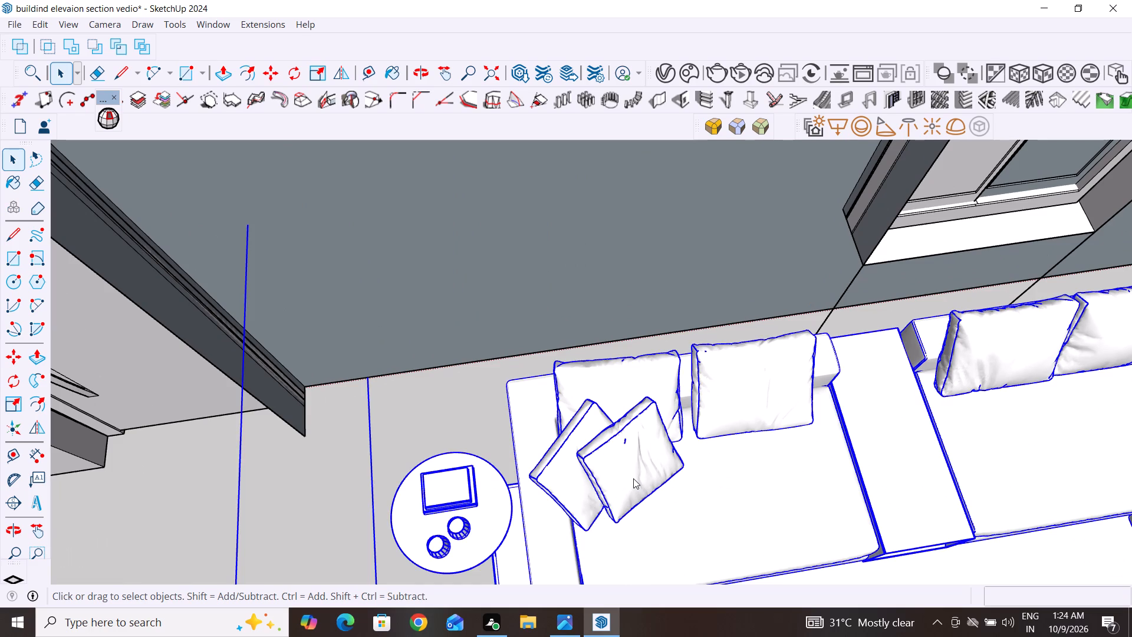
pyautogui.rightClick(633, 478)
pyautogui.rightClick(649, 467)
pyautogui.rightClick(641, 448)
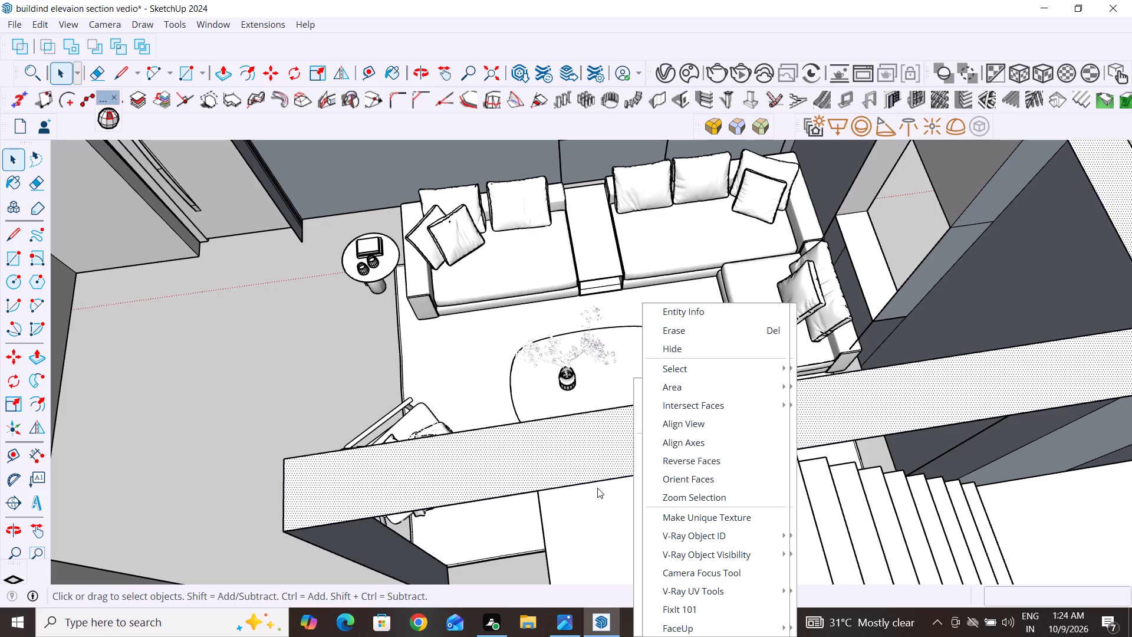
pyautogui.click(707, 343)
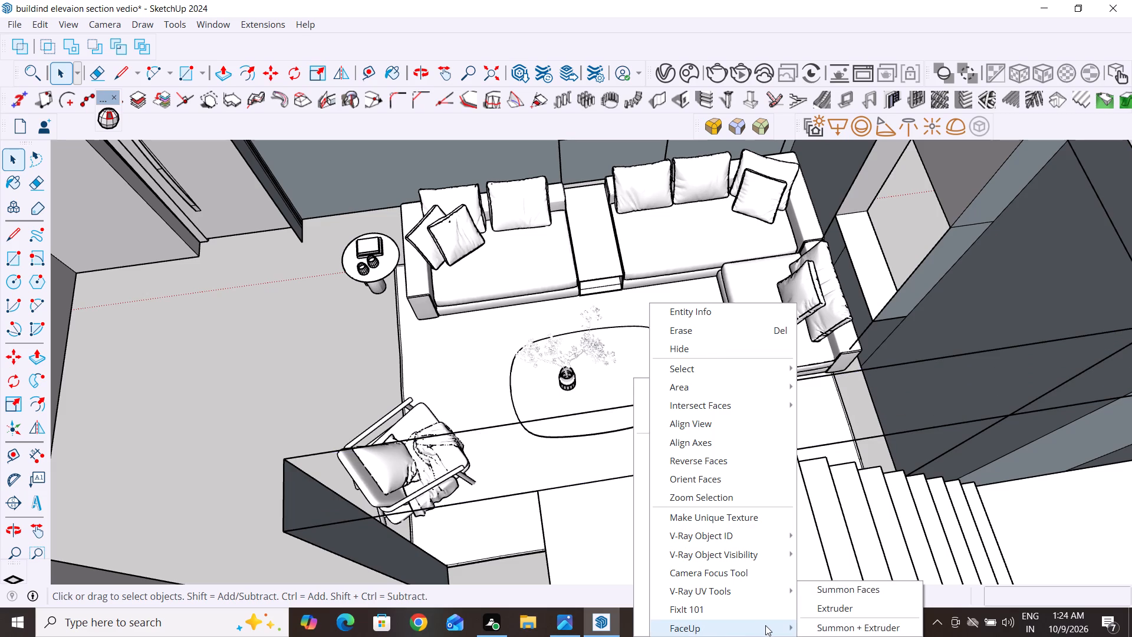
pyautogui.click(713, 354)
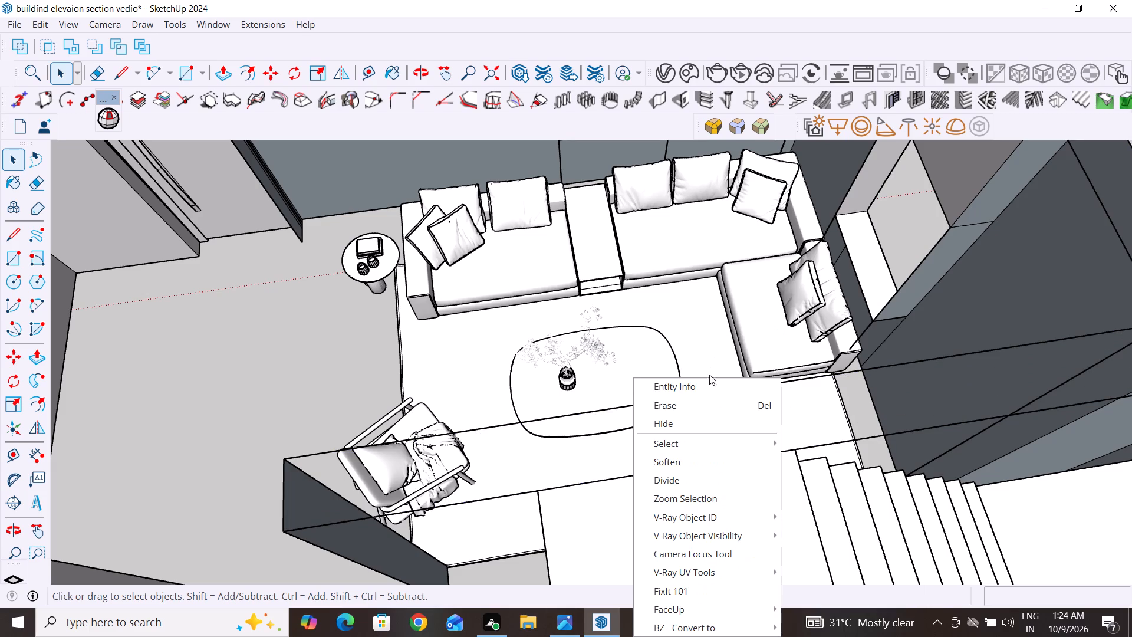
pyautogui.click(676, 426)
# Hide the living room's furniture component containing the sofas, armchair, coffee table and side table.
pyautogui.scroll(-4, 761, 515)
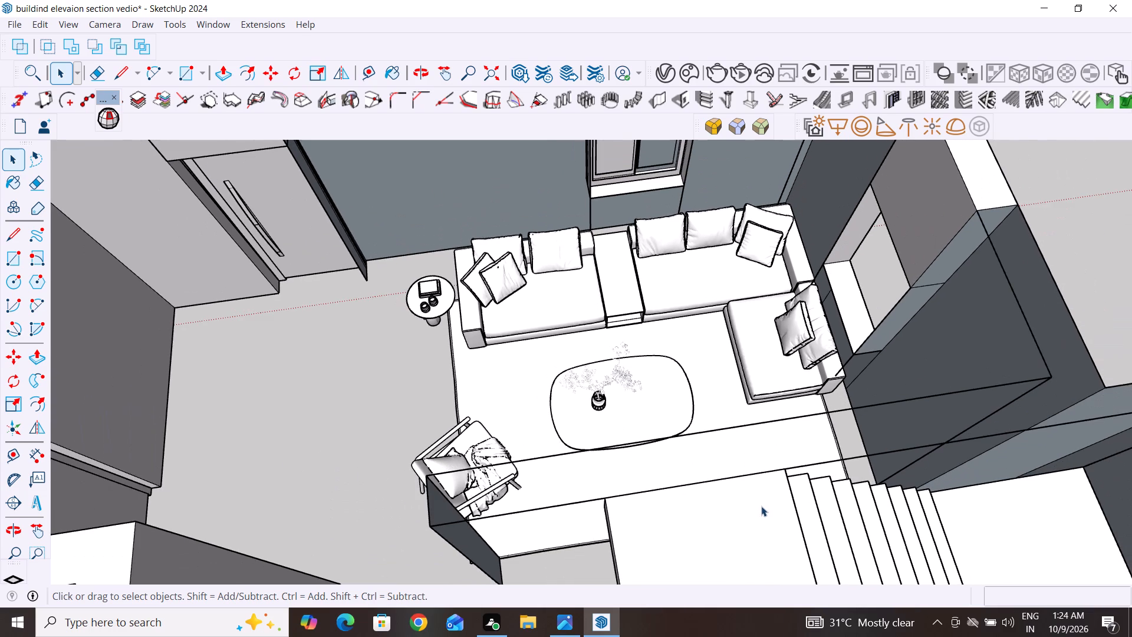
pyautogui.click(663, 309)
pyautogui.rightClick(663, 309)
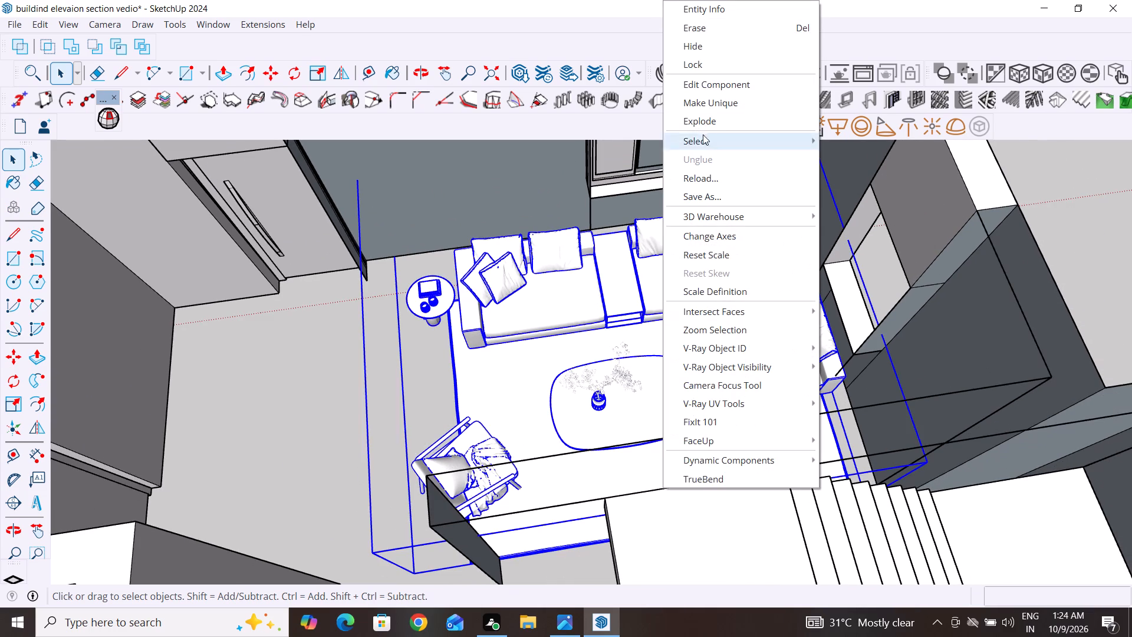
pyautogui.click(703, 45)
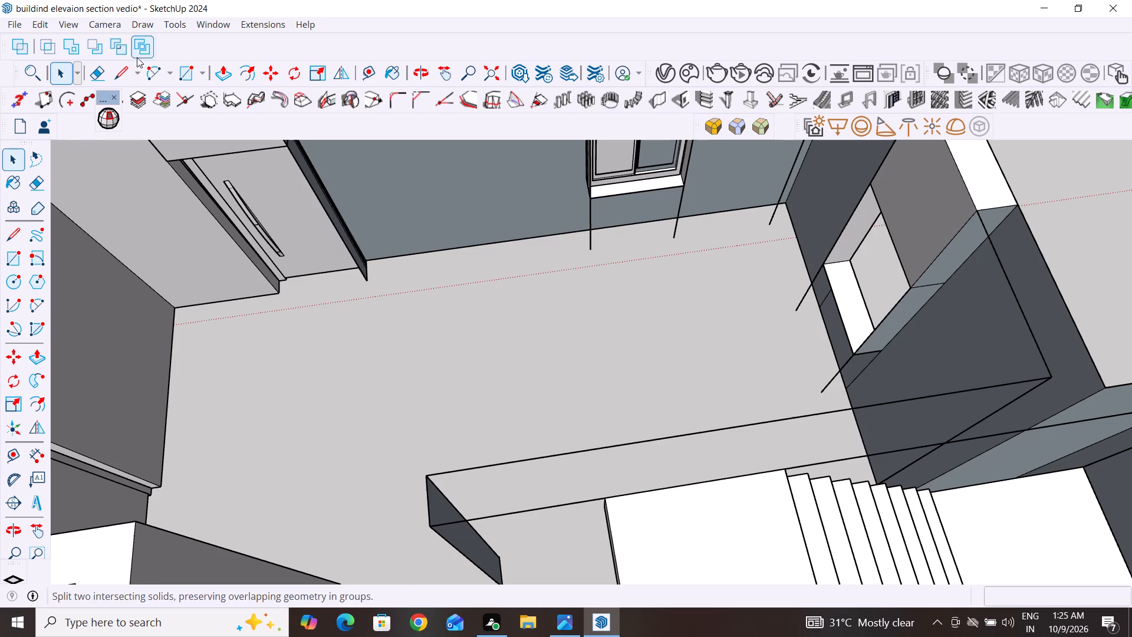
# Draw a 14' 4" base line along the window wall's foot, from the door jamb's floor corner to the loose vertical edge in the far corner.
pyautogui.click(119, 71)
pyautogui.click(364, 284)
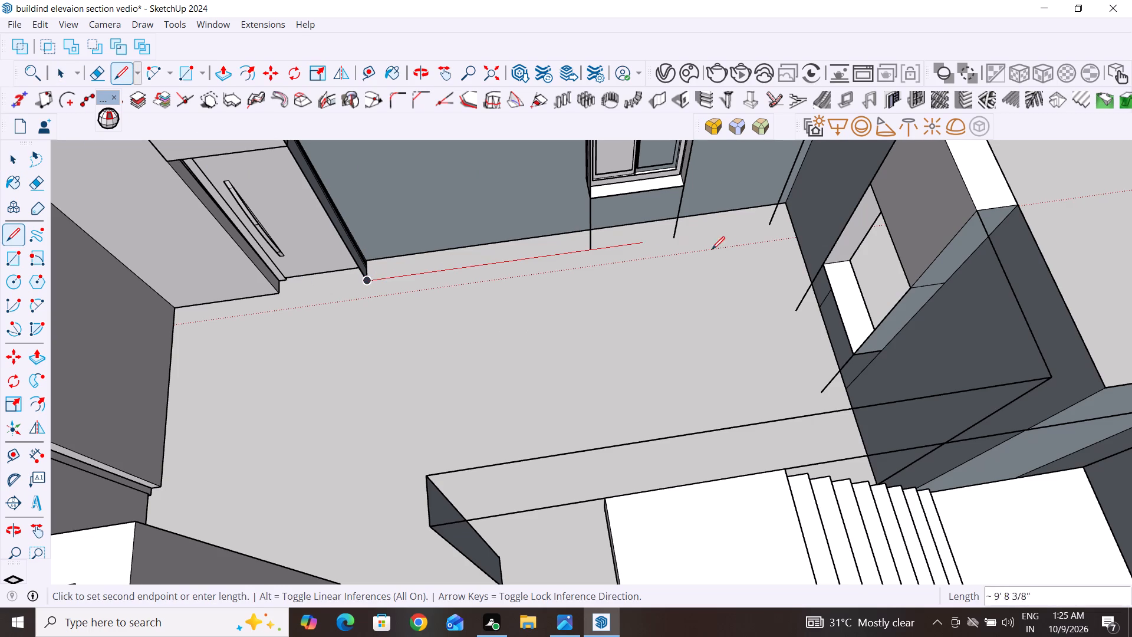
pyautogui.click(771, 226)
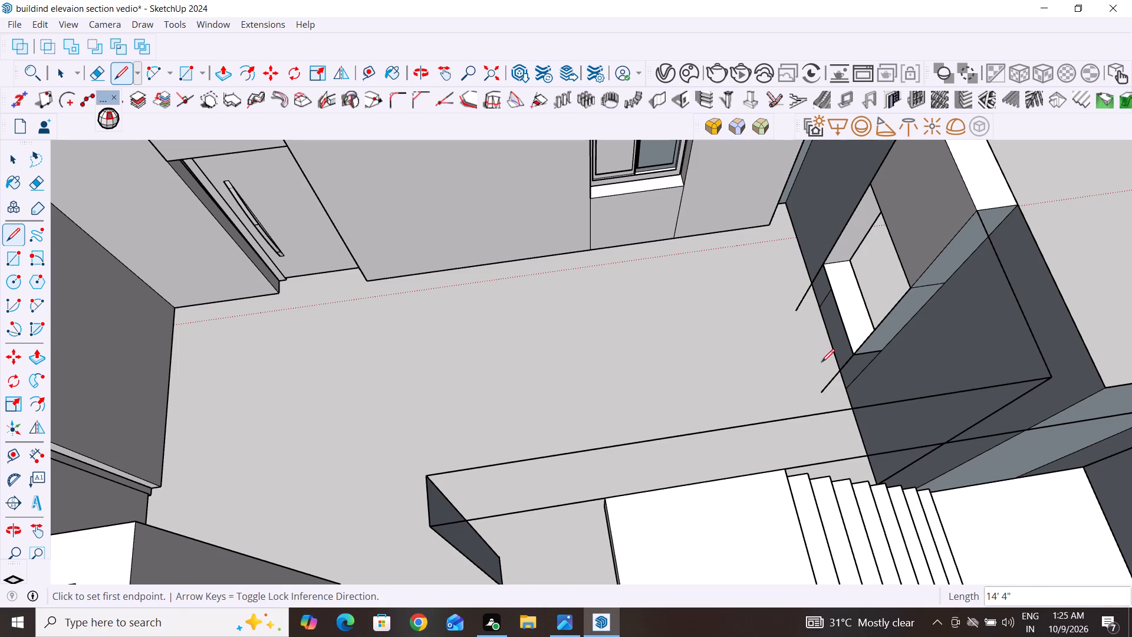
# Draw a 10' base line along the foot of the adjoining wall with the opening, from the room corner to its loose vertical edge.
pyautogui.moveTo(795, 367); pyautogui.dragTo(1131, 347, button='middle')
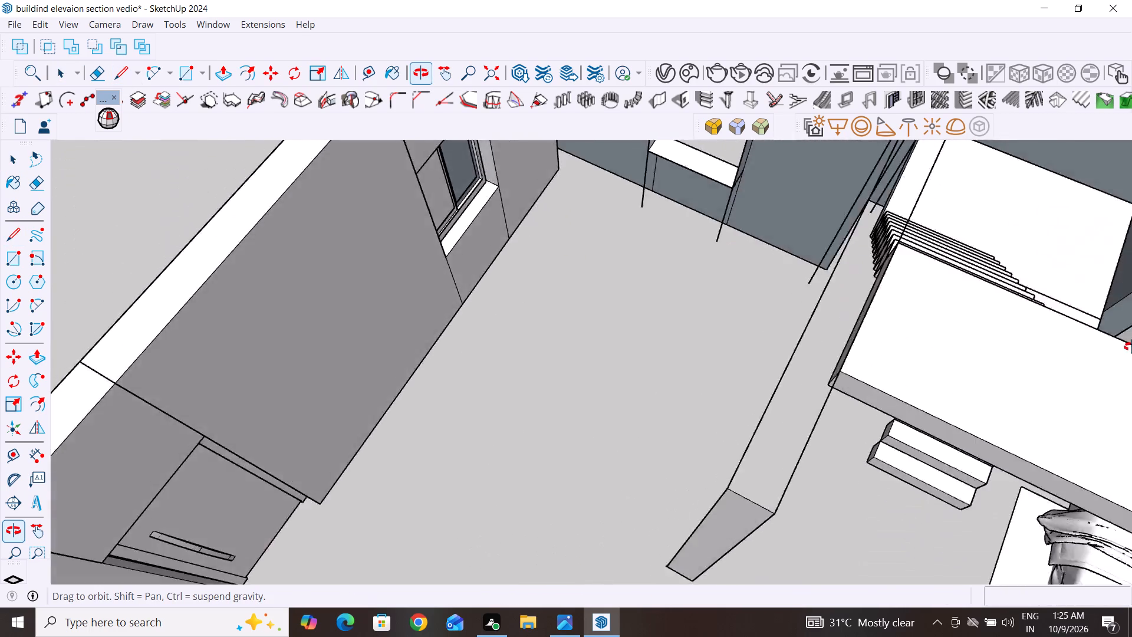
pyautogui.moveTo(1131, 347); pyautogui.dragTo(1131, 359, button='middle')
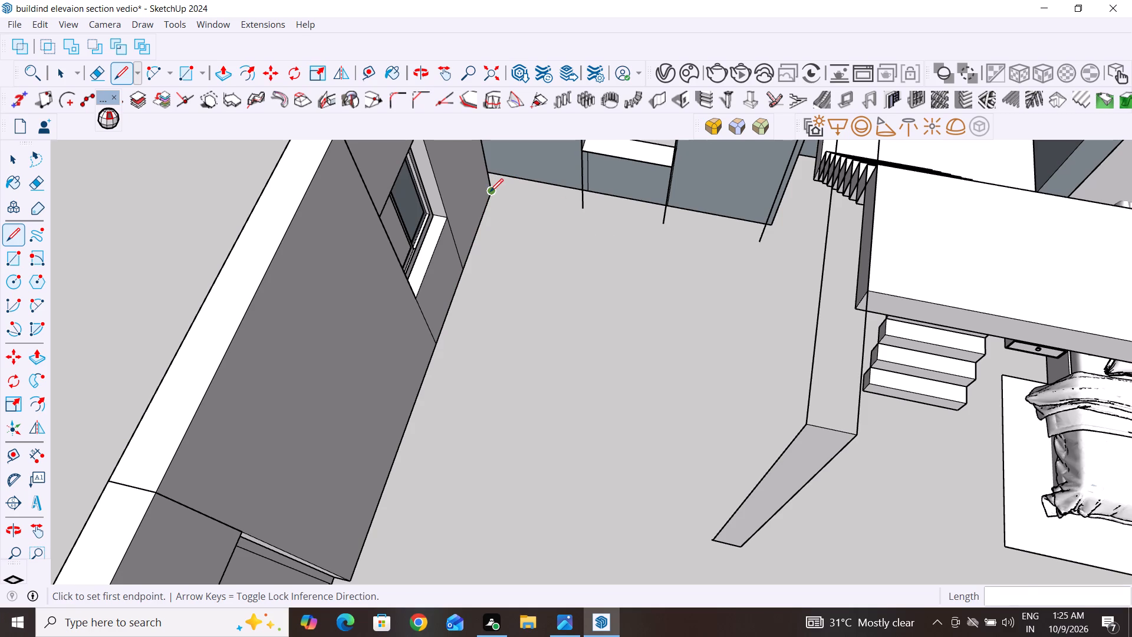
pyautogui.click(490, 192)
pyautogui.click(759, 242)
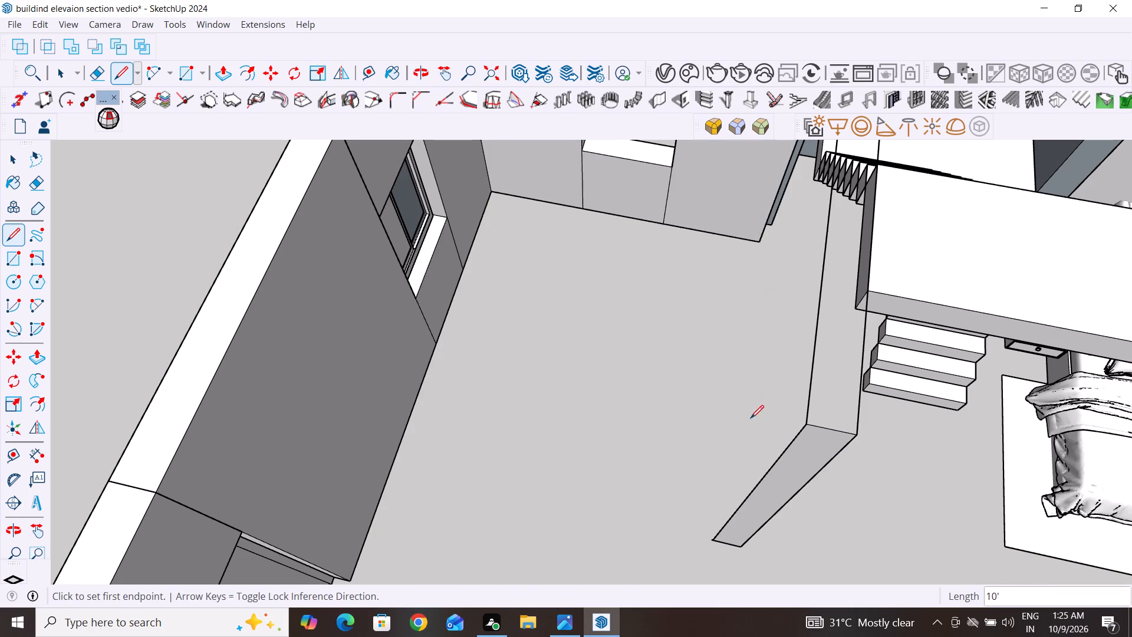
# Draw a base line about 10' 10" long from the partition wall's foot corner to the free end of the adjoining wall's base line.
pyautogui.click(711, 542)
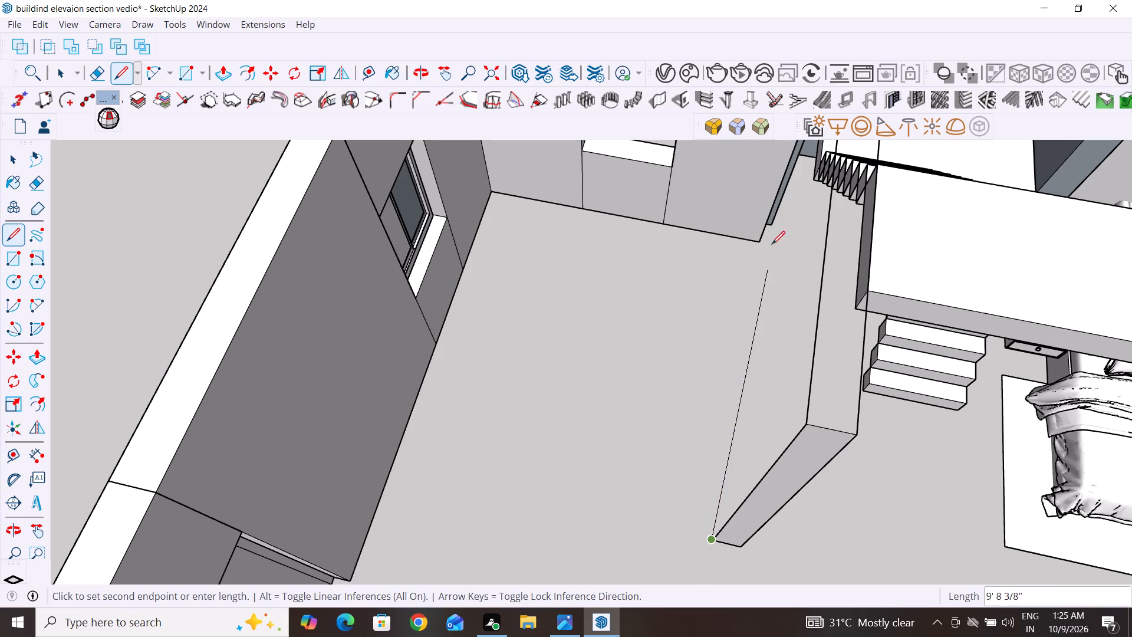
pyautogui.click(763, 241)
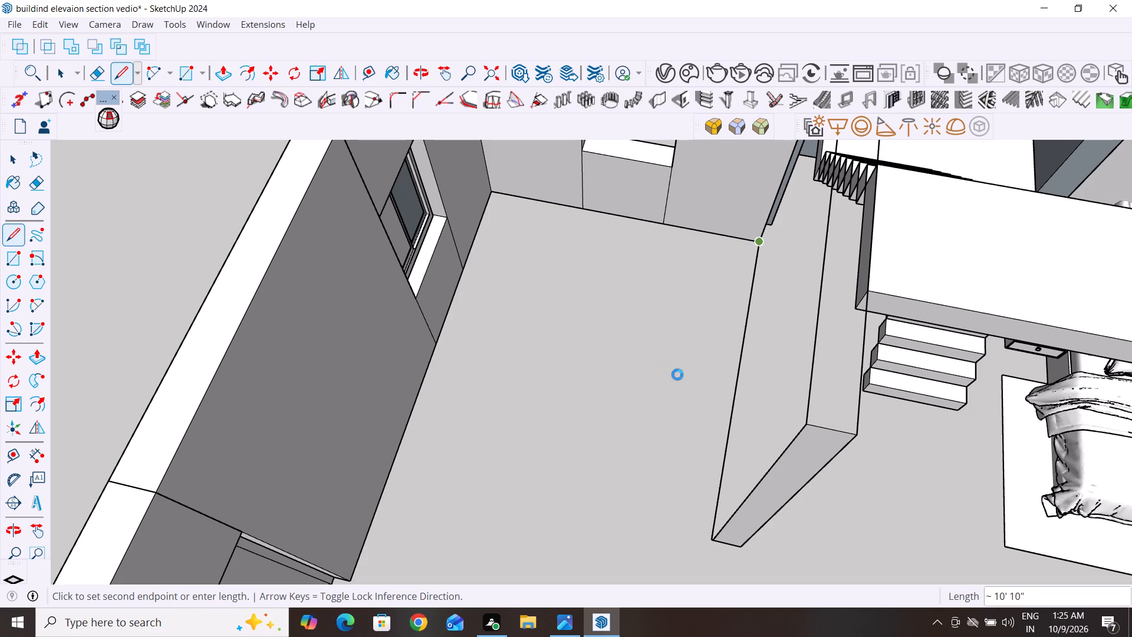
pyautogui.moveTo(704, 399); pyautogui.dragTo(822, 400, button='middle')
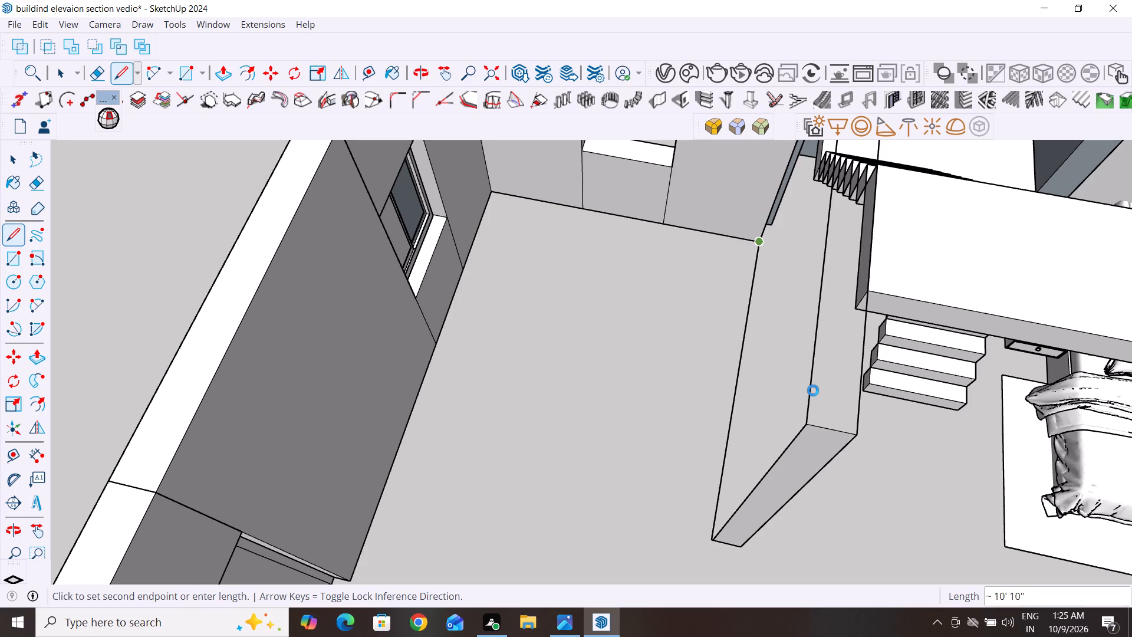
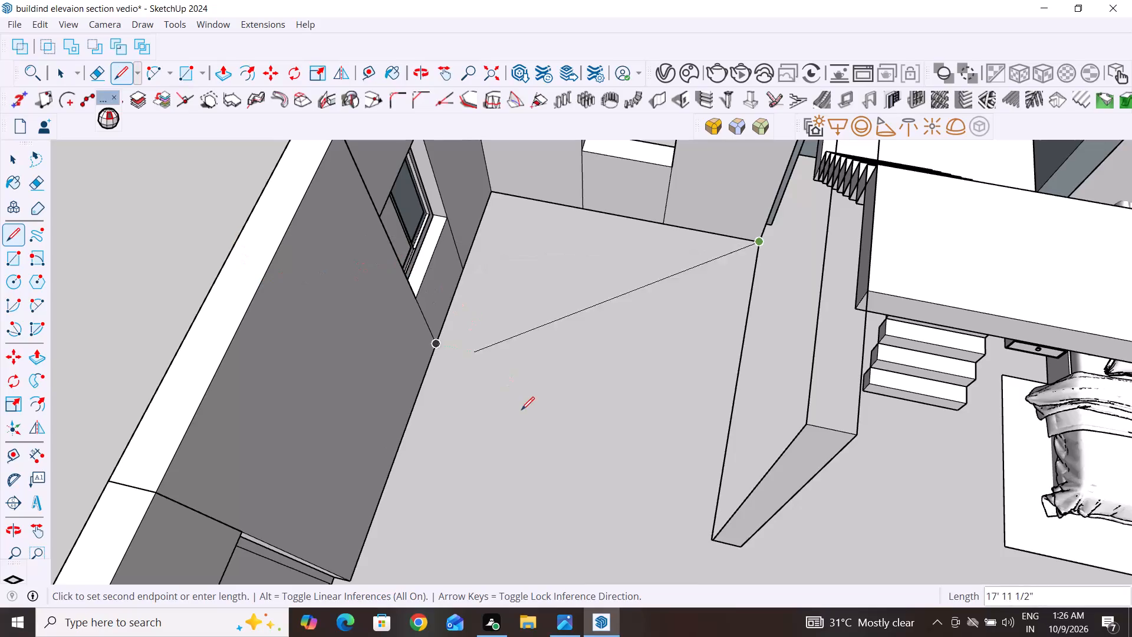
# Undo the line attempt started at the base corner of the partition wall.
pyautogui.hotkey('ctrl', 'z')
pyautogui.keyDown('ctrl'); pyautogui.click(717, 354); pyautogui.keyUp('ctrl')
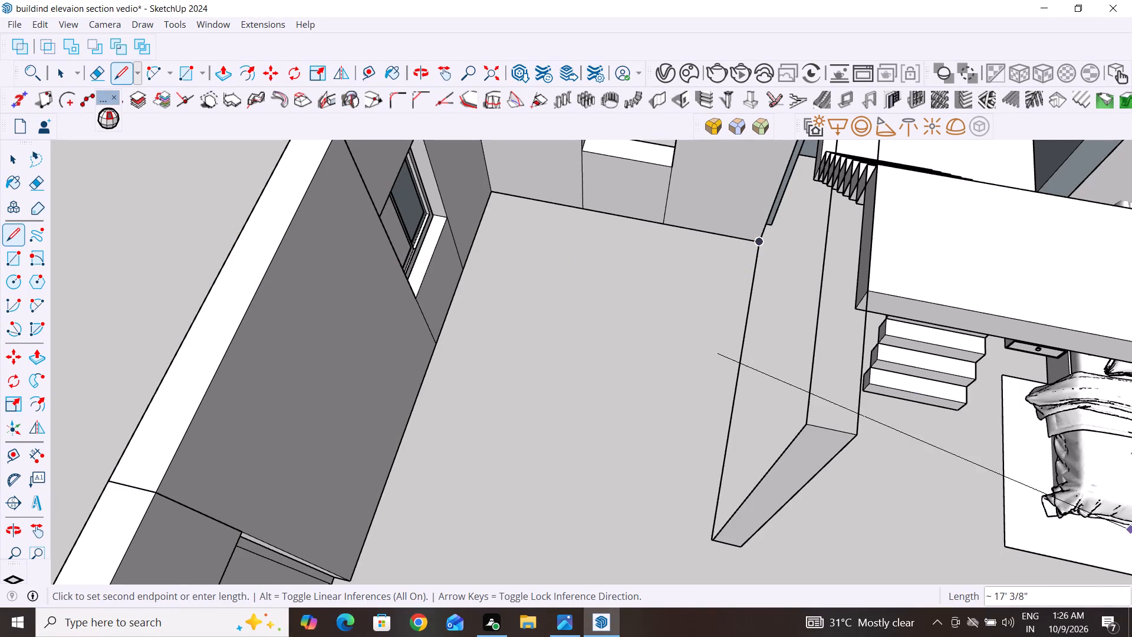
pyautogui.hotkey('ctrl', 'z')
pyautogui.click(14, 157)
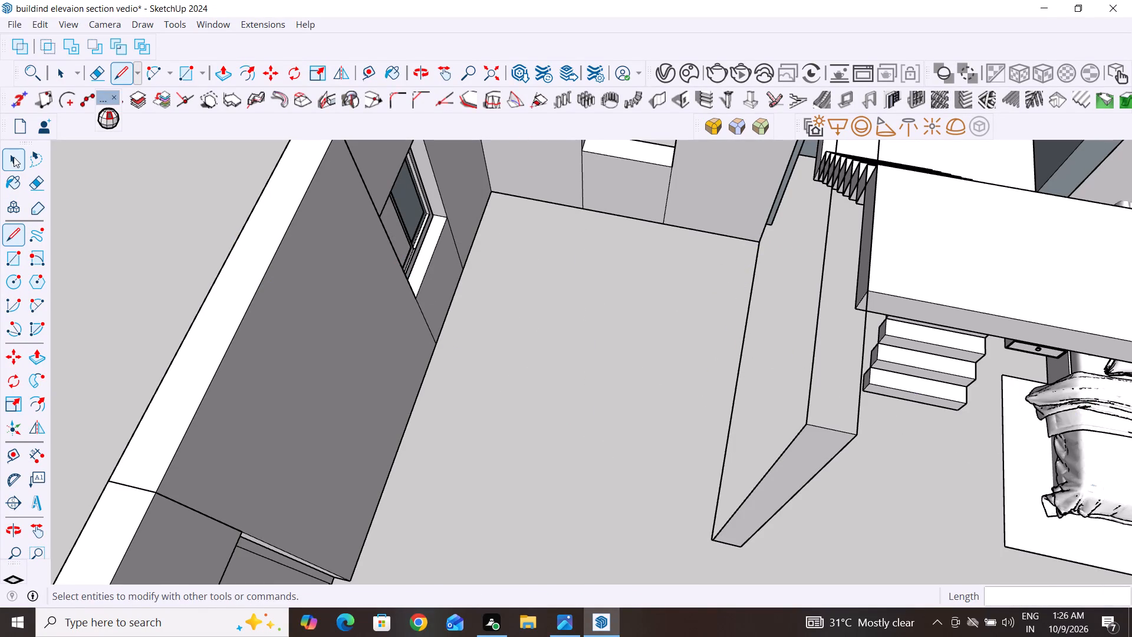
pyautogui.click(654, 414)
# Draw a 14' 8" line along the base of the partition wall's stair side, ending at the wall's free end.
pyautogui.moveTo(855, 457); pyautogui.dragTo(618, 318, button='middle')
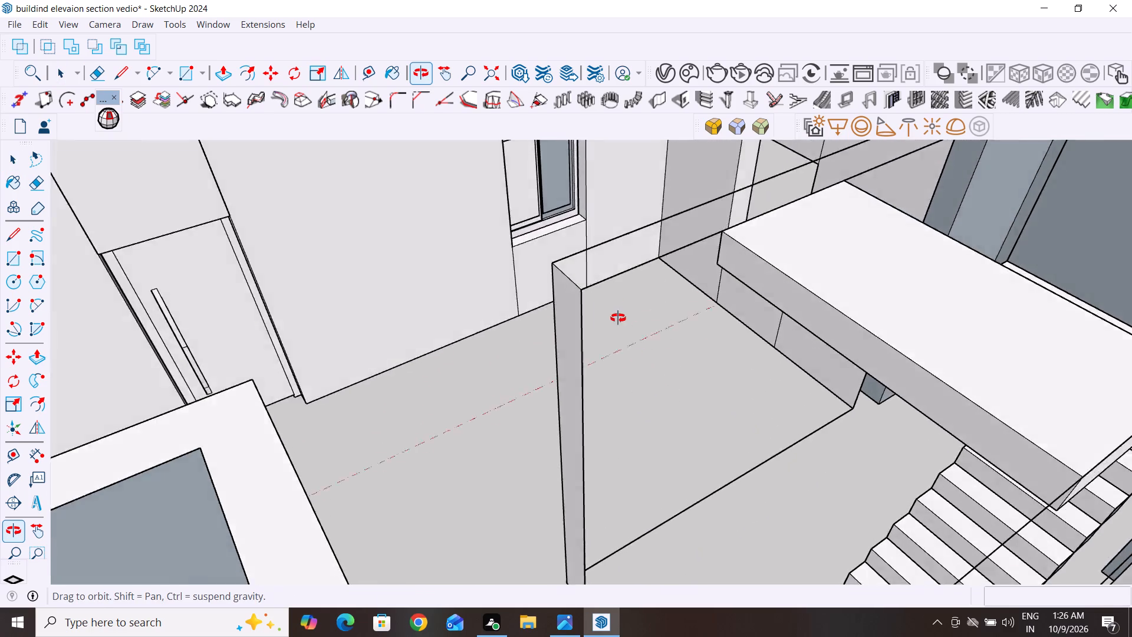
pyautogui.moveTo(618, 318); pyautogui.dragTo(899, 402, button='middle')
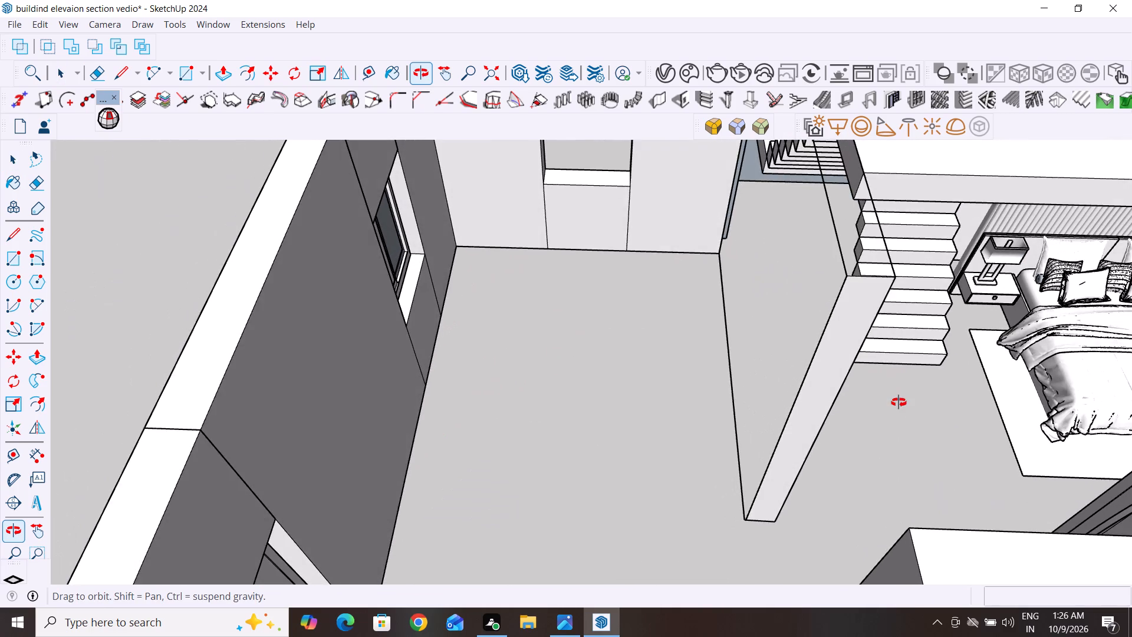
pyautogui.moveTo(899, 402); pyautogui.dragTo(858, 342, button='middle')
pyautogui.scroll(4, 774, 330)
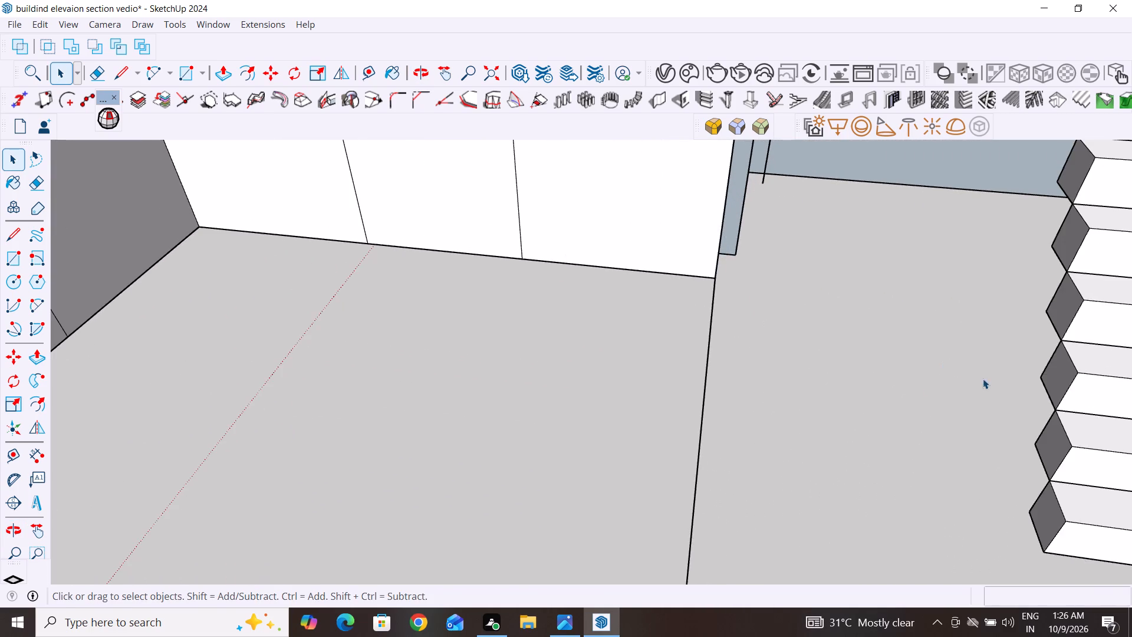
pyautogui.moveTo(965, 385); pyautogui.dragTo(719, 377, button='middle')
pyautogui.scroll(-4, 741, 365)
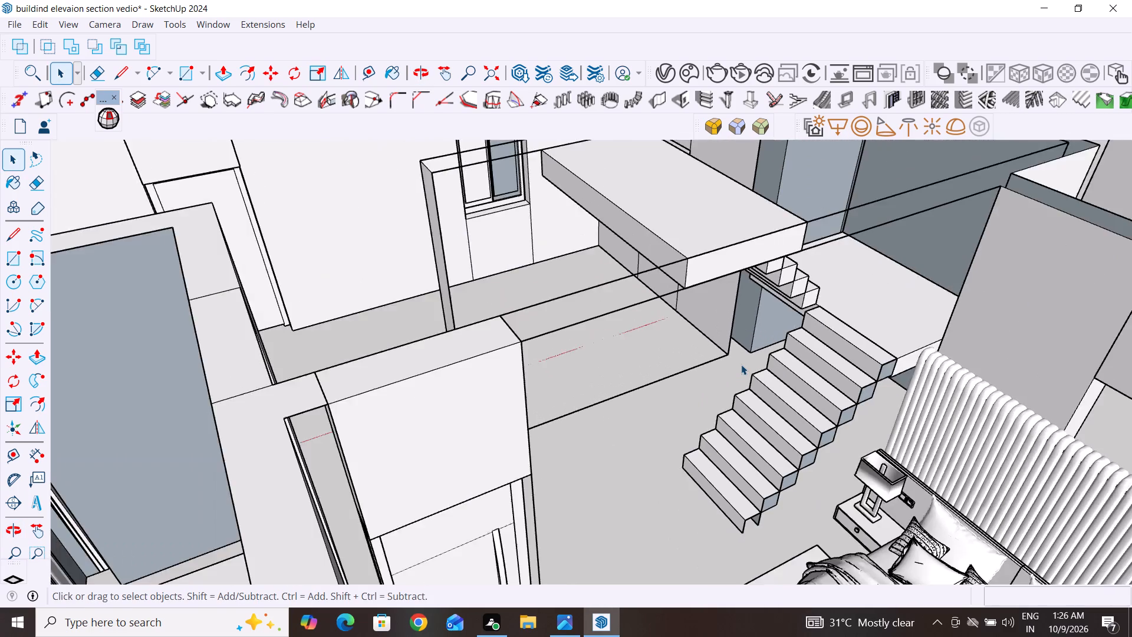
pyautogui.scroll(-2, 741, 365)
pyautogui.scroll(3, 793, 287)
pyautogui.moveTo(756, 296); pyautogui.dragTo(795, 352, button='middle')
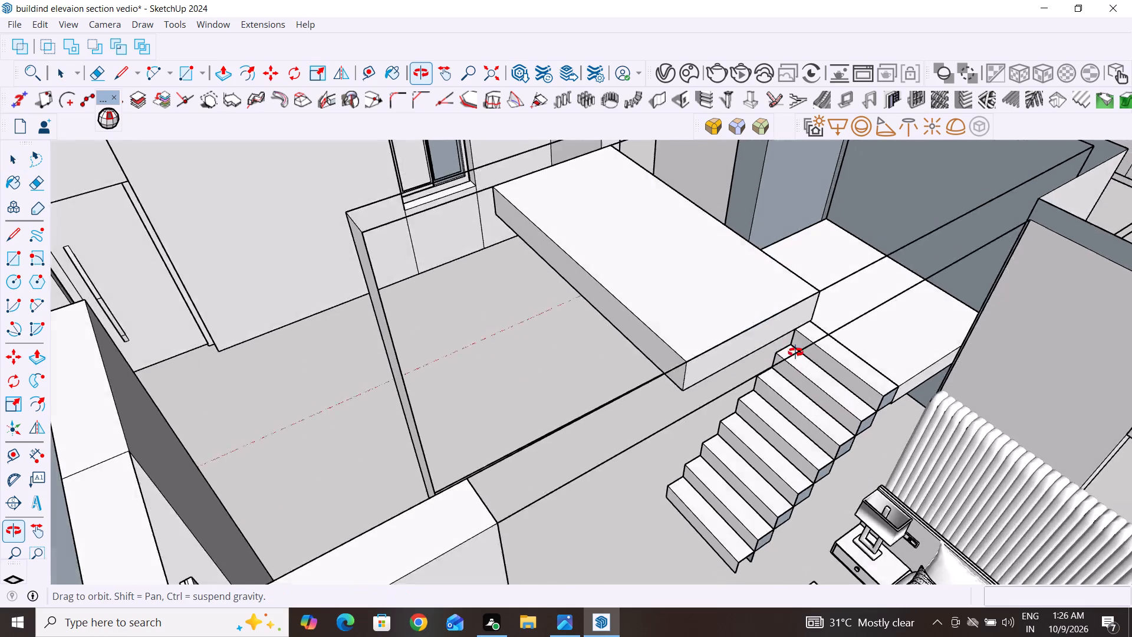
pyautogui.moveTo(795, 352); pyautogui.dragTo(942, 303, button='middle')
pyautogui.click(14, 234)
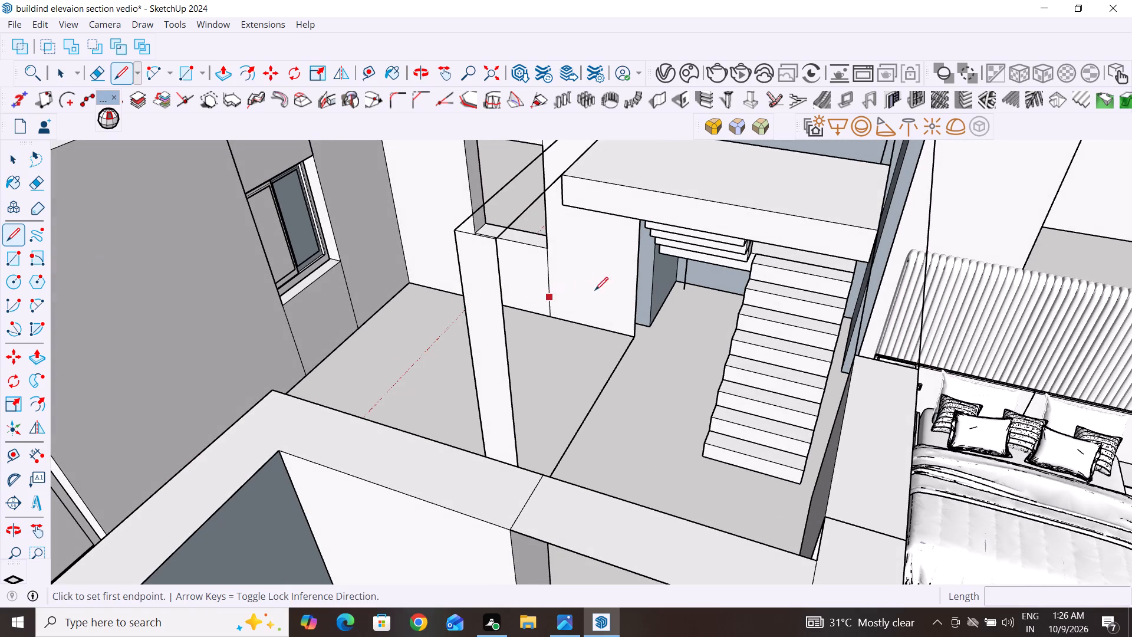
pyautogui.click(685, 288)
pyautogui.scroll(-4, 663, 326)
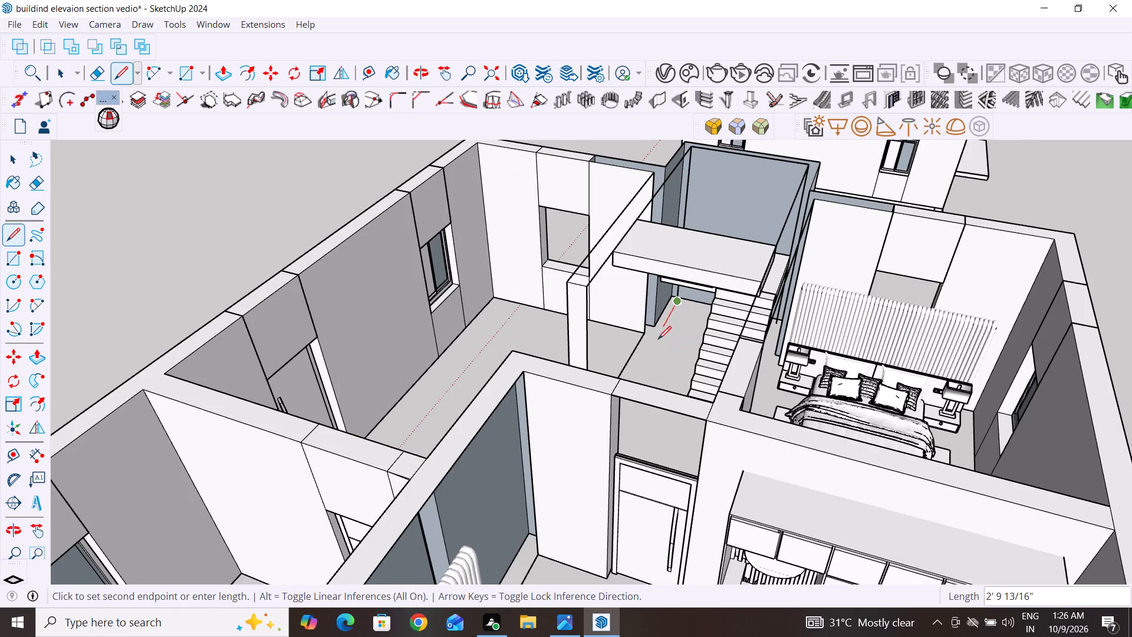
pyautogui.moveTo(658, 339); pyautogui.dragTo(627, 438, button='middle')
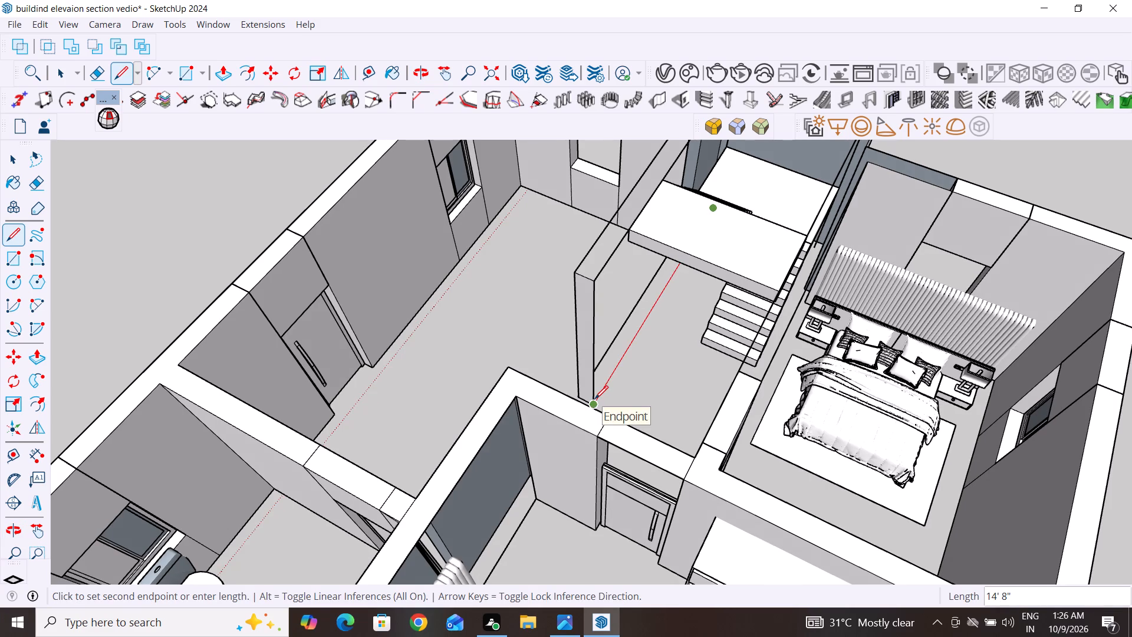
pyautogui.click(595, 399)
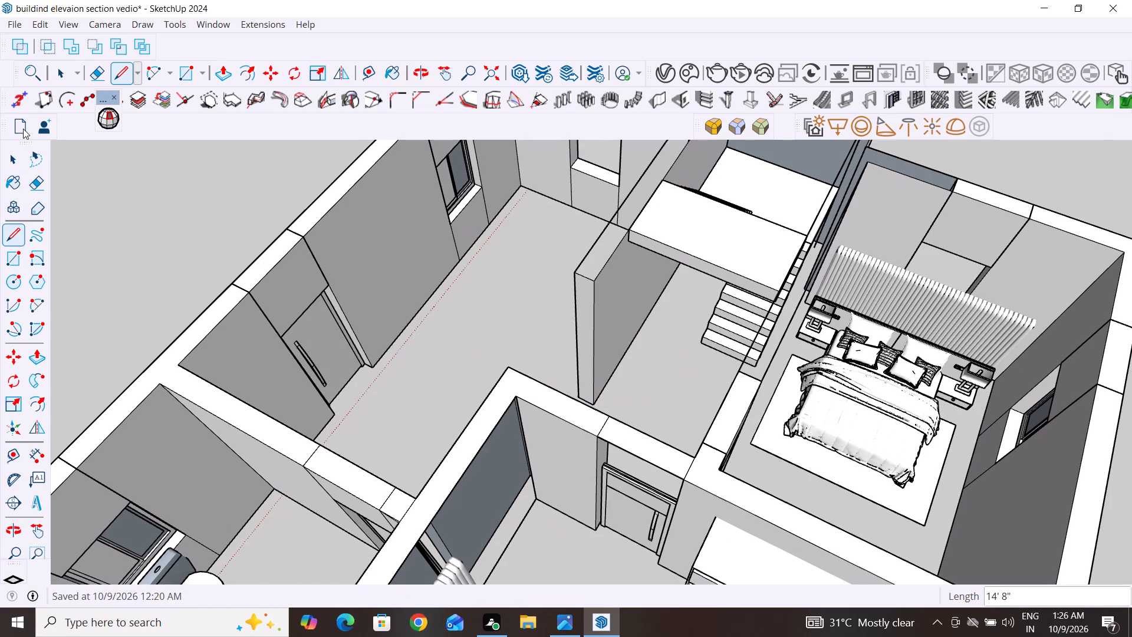
pyautogui.click(23, 129)
pyautogui.click(16, 162)
pyautogui.click(478, 300)
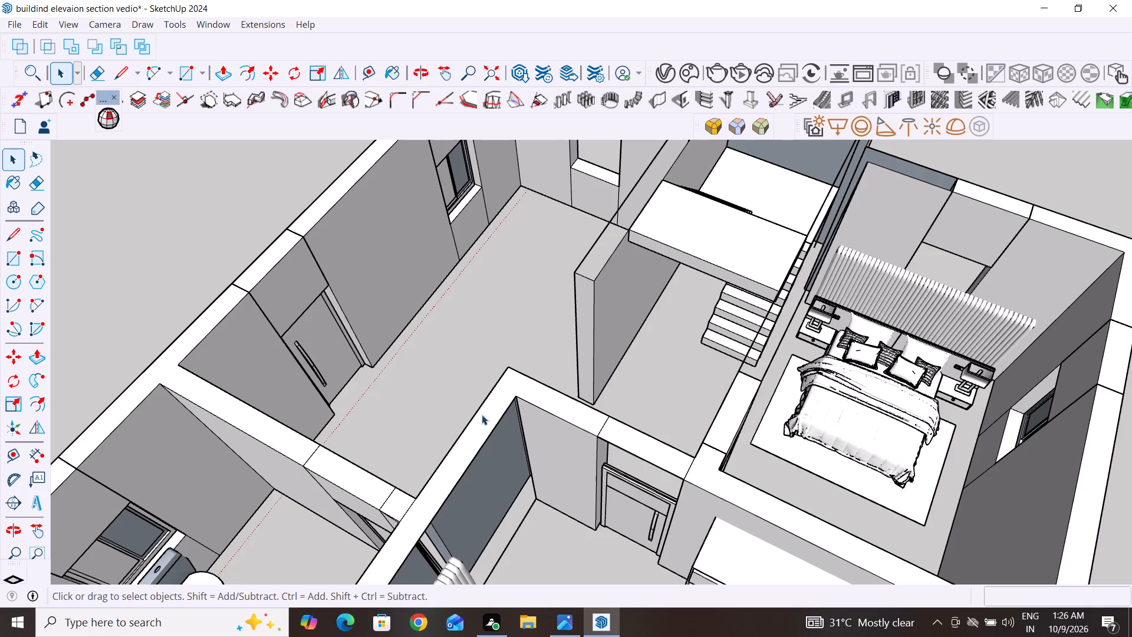
# Draw a 10' 10" by 10' rectangle covering the partition wall's open side facing the windowed room.
pyautogui.scroll(-4, 482, 417)
pyautogui.moveTo(507, 418); pyautogui.dragTo(966, 356, button='middle')
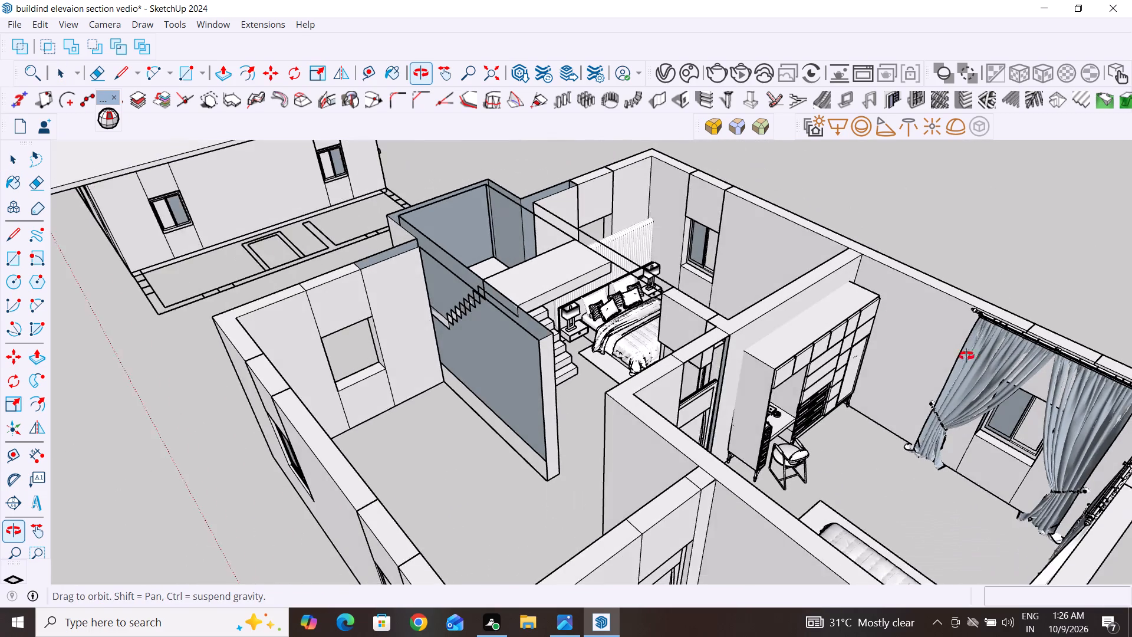
pyautogui.moveTo(966, 356); pyautogui.dragTo(1028, 497, button='middle')
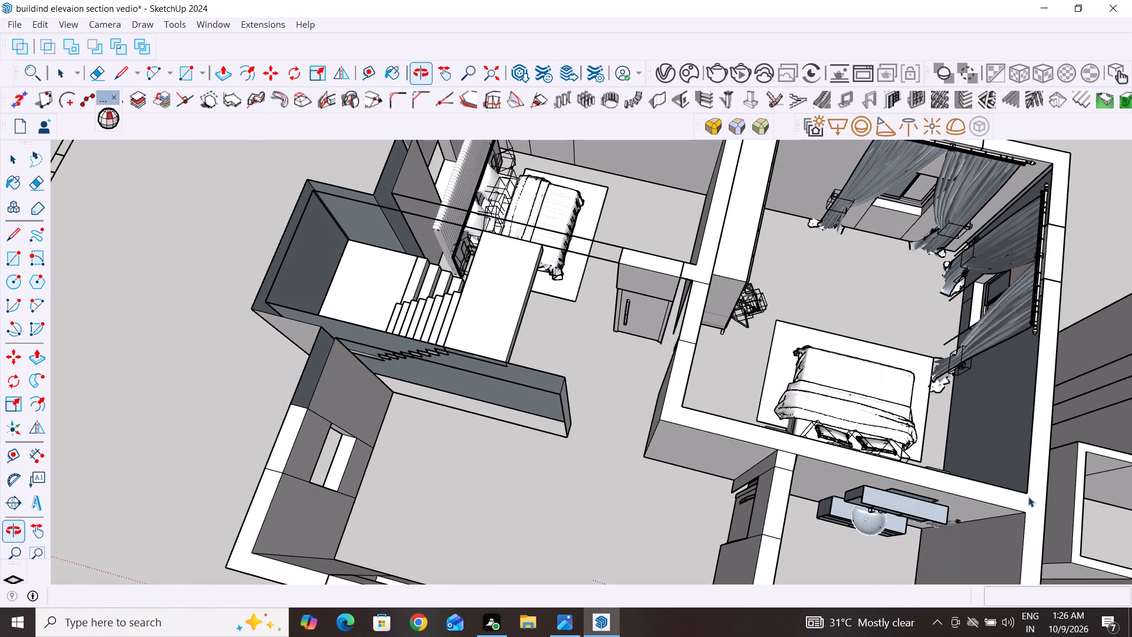
pyautogui.scroll(3, 521, 252)
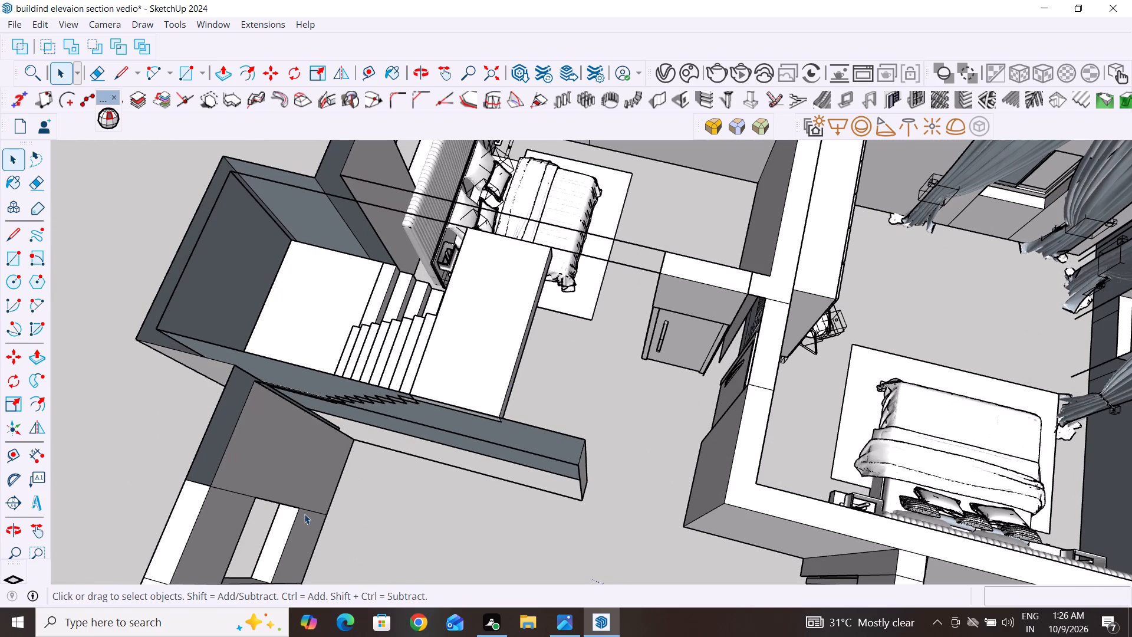
pyautogui.scroll(-2, 545, 371)
pyautogui.moveTo(519, 490); pyautogui.dragTo(636, 404, button='middle')
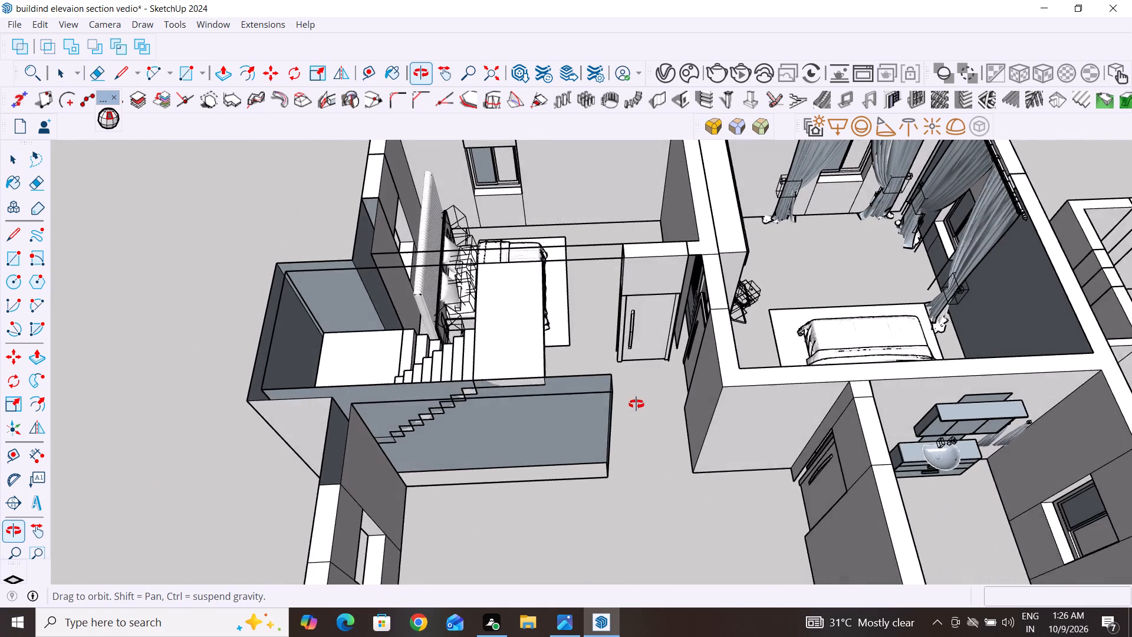
pyautogui.moveTo(636, 404); pyautogui.dragTo(624, 370, button='middle')
pyautogui.click(18, 258)
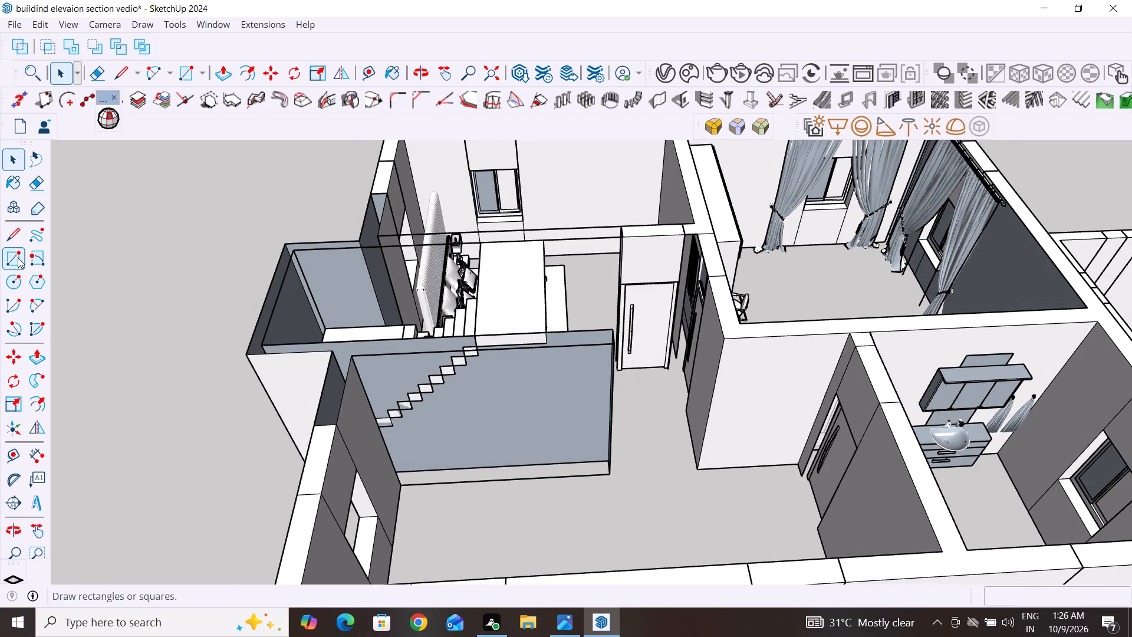
pyautogui.click(404, 487)
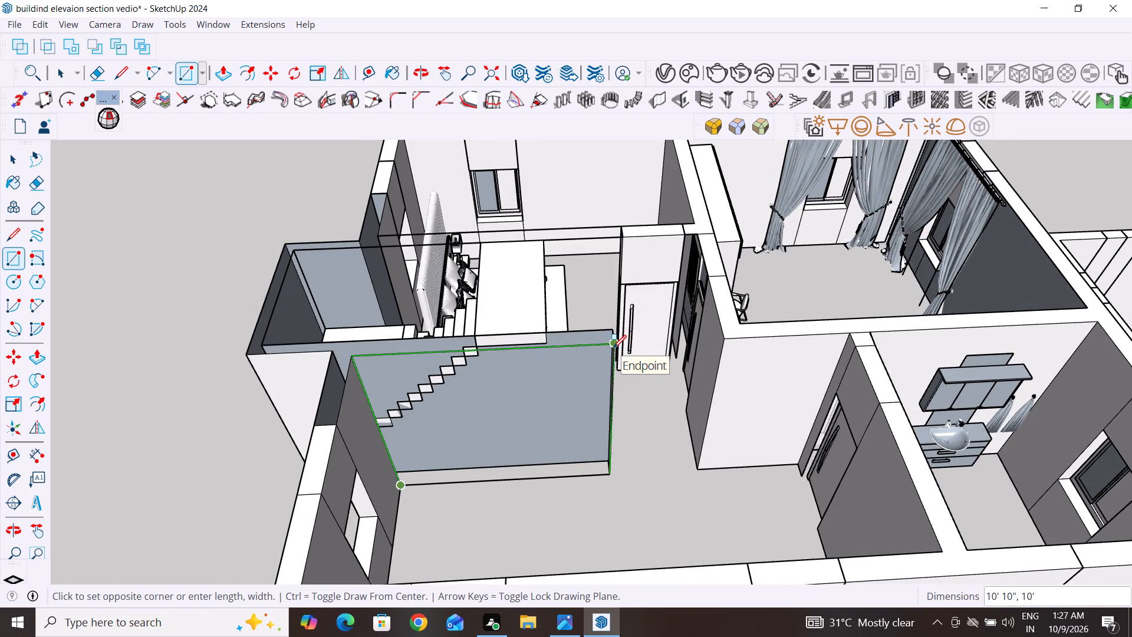
pyautogui.click(613, 348)
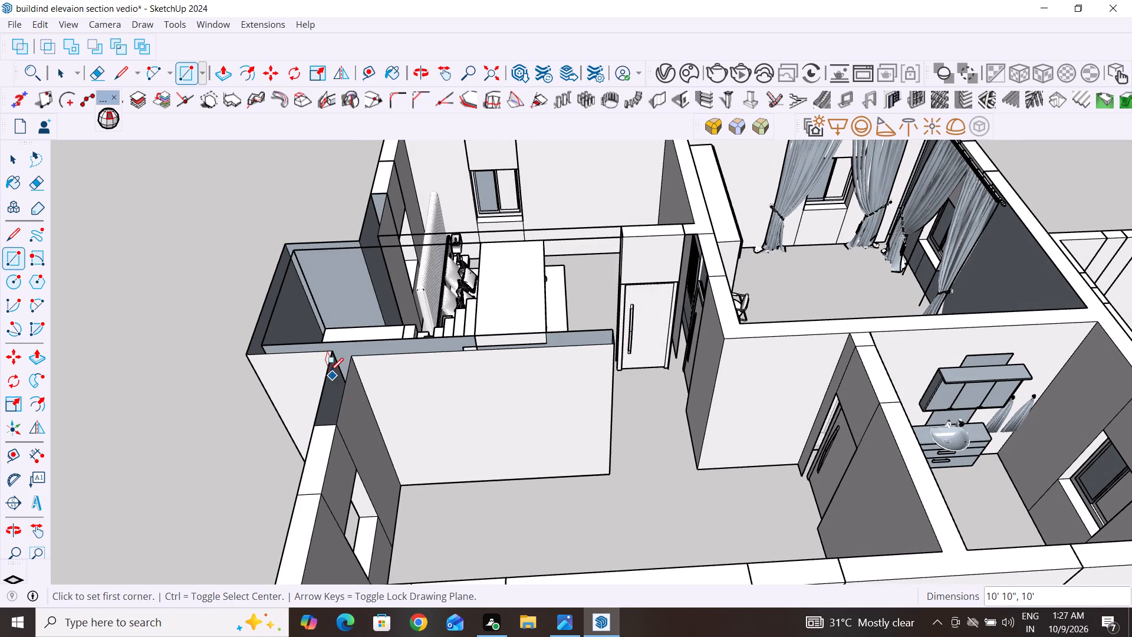
# Draw a 10' 10" by 10" rectangle across the top of the partition wall.
pyautogui.click(351, 358)
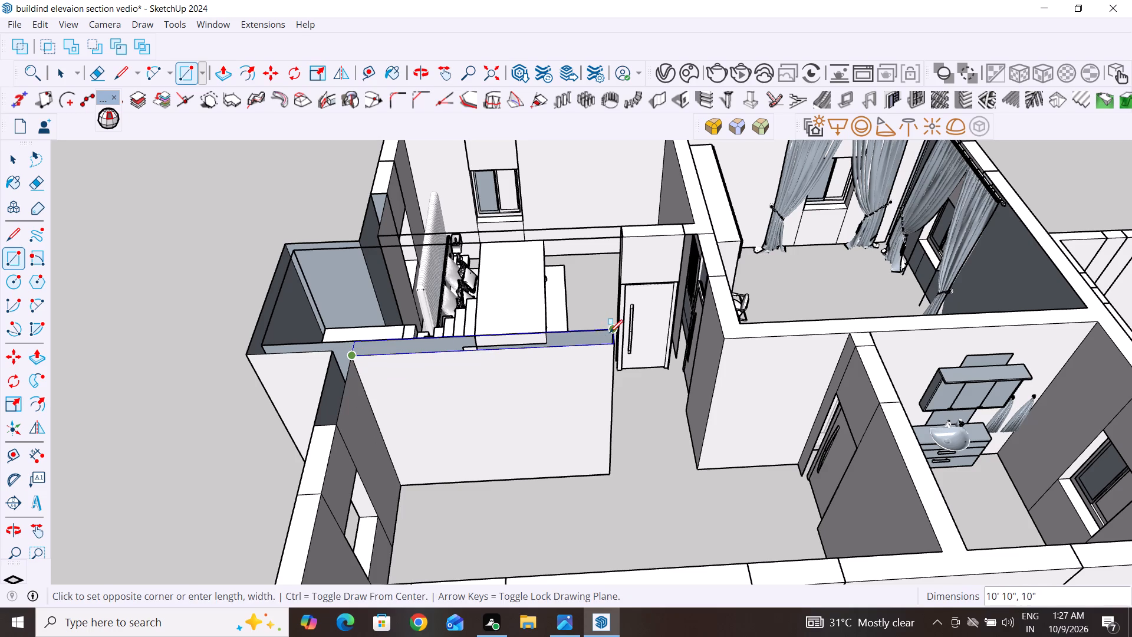
pyautogui.click(610, 333)
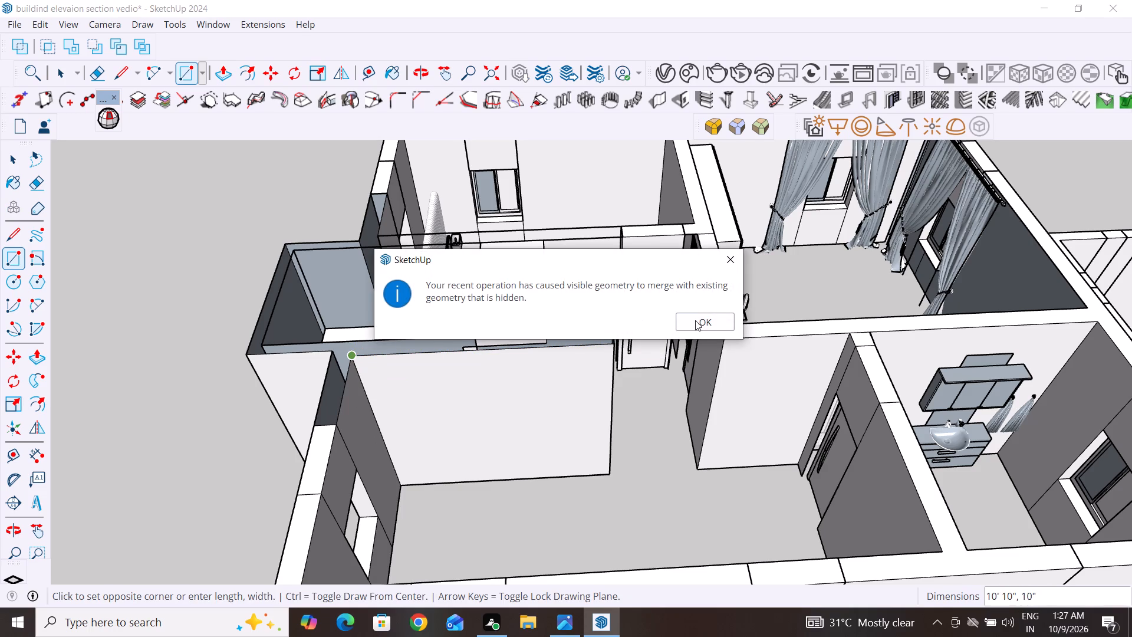
pyautogui.click(695, 320)
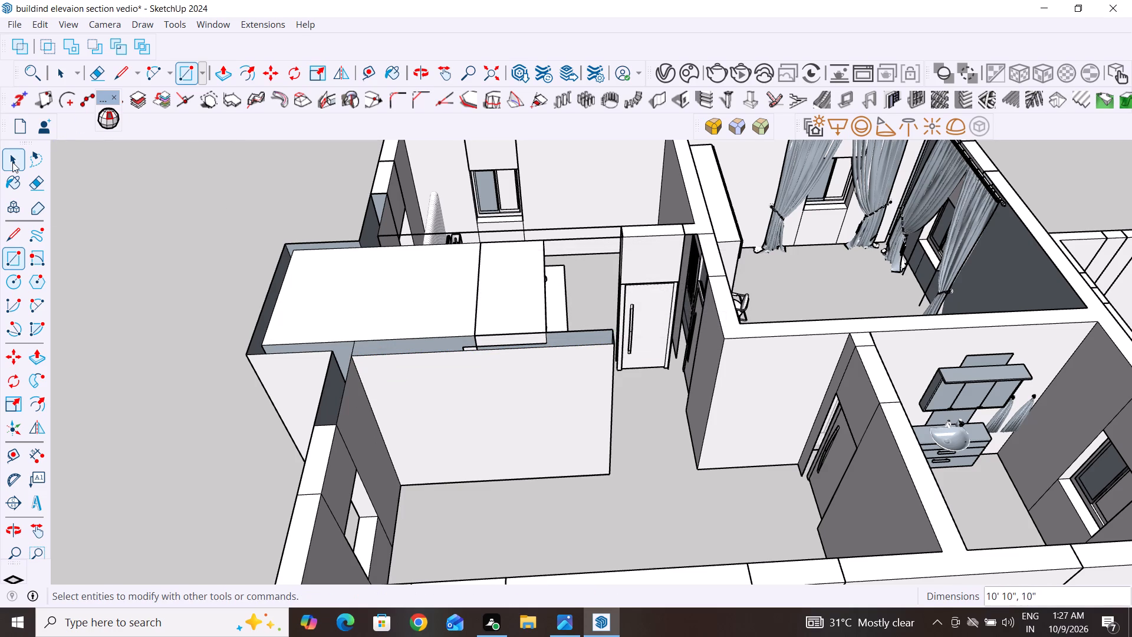
# Delete the unwanted horizontal face covering the stairwell.
pyautogui.click(12, 162)
pyautogui.click(361, 311)
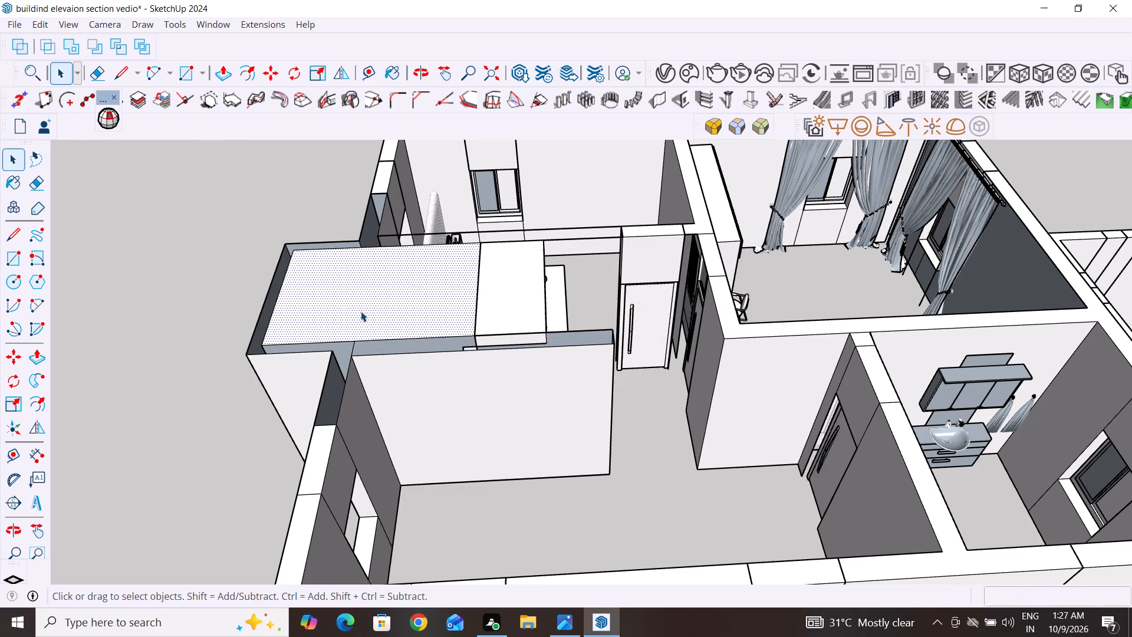
pyautogui.press('Delete')
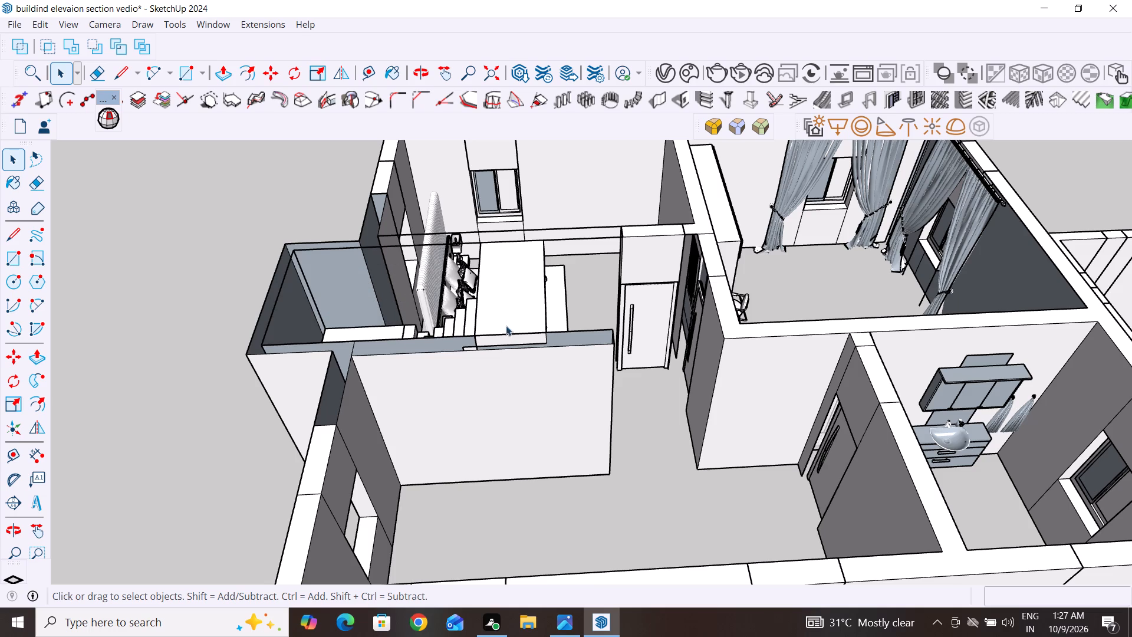
# Draw a 10" by 3' 10" rectangle on top of the window wall segment where it meets the stairwell.
pyautogui.click(18, 258)
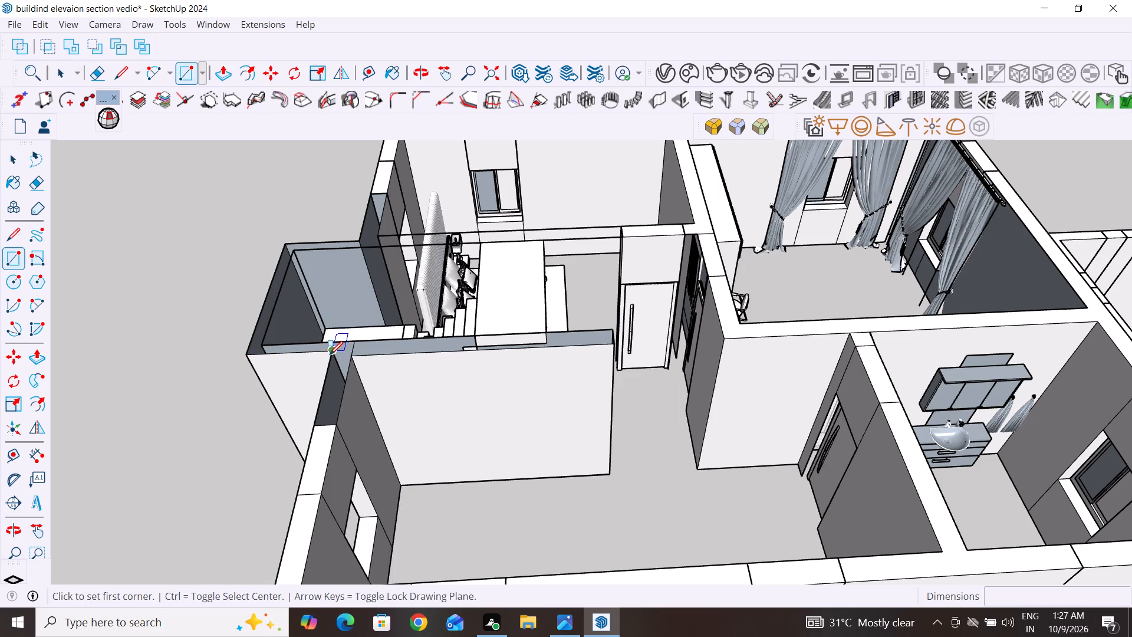
pyautogui.click(330, 354)
pyautogui.click(339, 426)
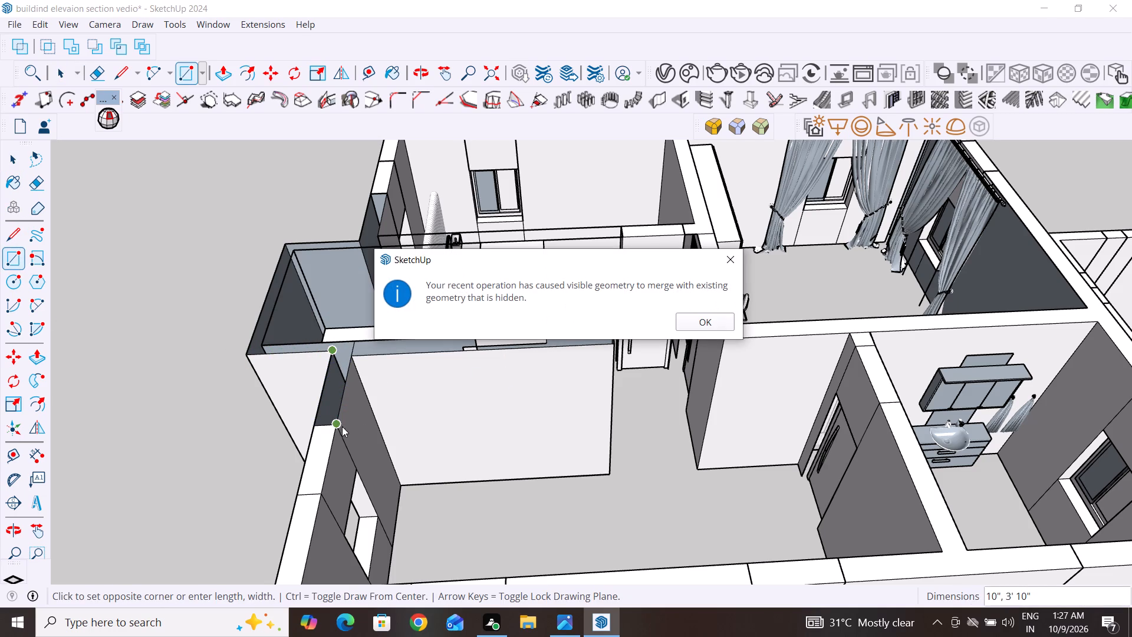
pyautogui.click(713, 321)
# Examine the partition wall, staircase and surrounding rooms from several angles.
pyautogui.moveTo(723, 432); pyautogui.dragTo(732, 463, button='middle')
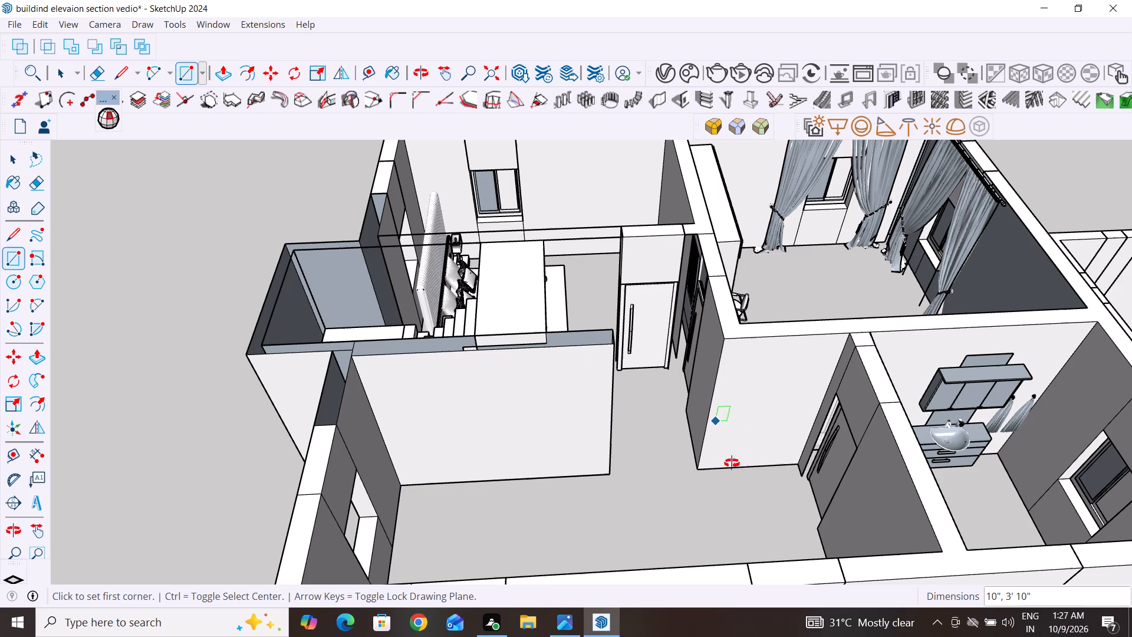
pyautogui.moveTo(732, 463); pyautogui.dragTo(400, 492, button='middle')
pyautogui.scroll(-4, 584, 332)
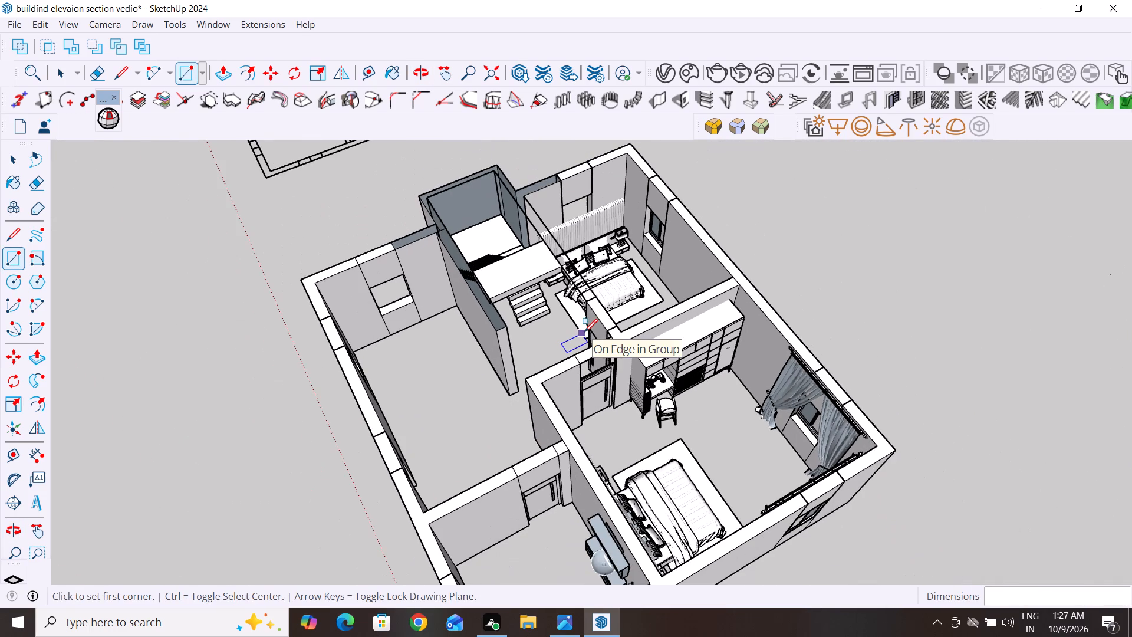
pyautogui.moveTo(835, 257); pyautogui.dragTo(583, 317, button='middle')
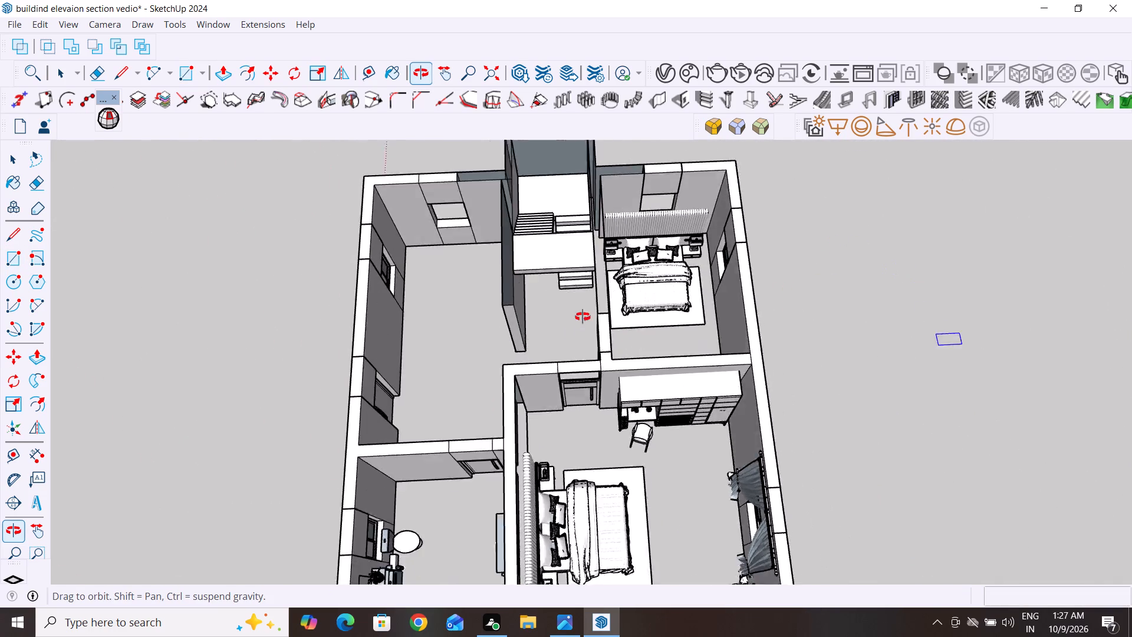
pyautogui.moveTo(583, 317); pyautogui.dragTo(484, 258, button='middle')
pyautogui.scroll(1, 484, 258)
pyautogui.scroll(1, 679, 311)
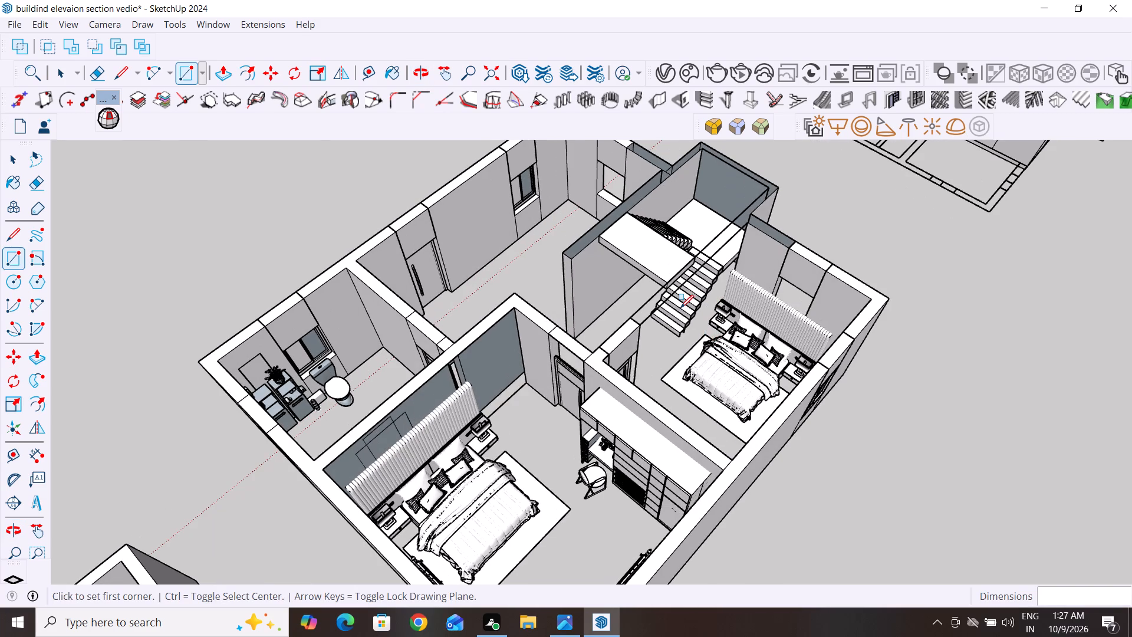
pyautogui.scroll(4, 680, 308)
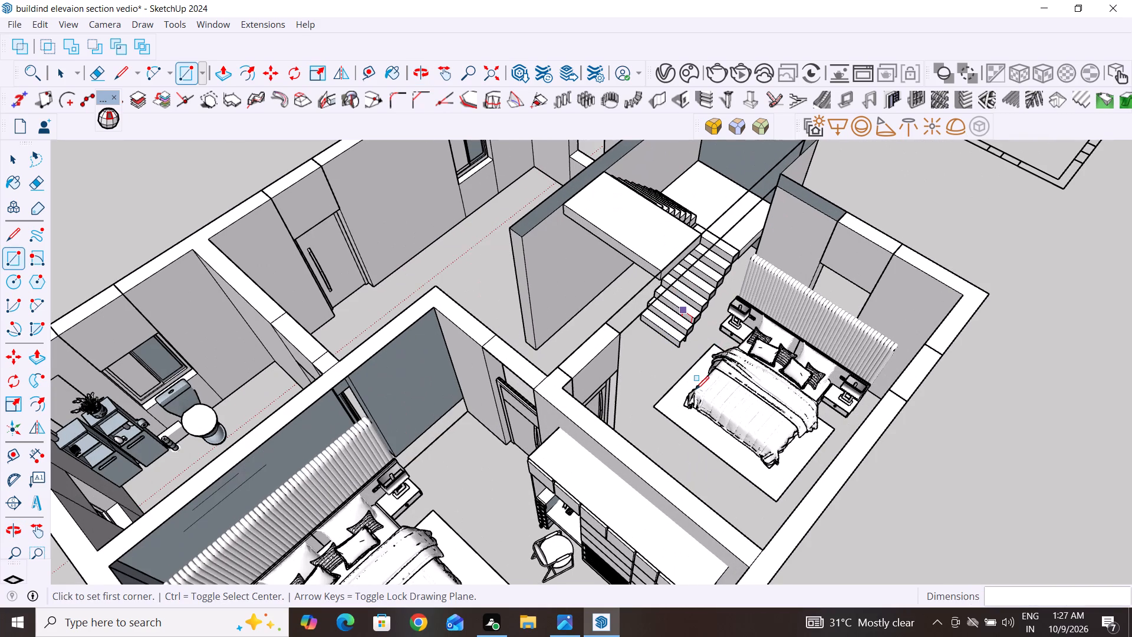
pyautogui.moveTo(699, 364); pyautogui.dragTo(746, 423, button='middle')
pyautogui.moveTo(746, 423); pyautogui.dragTo(762, 437, button='middle')
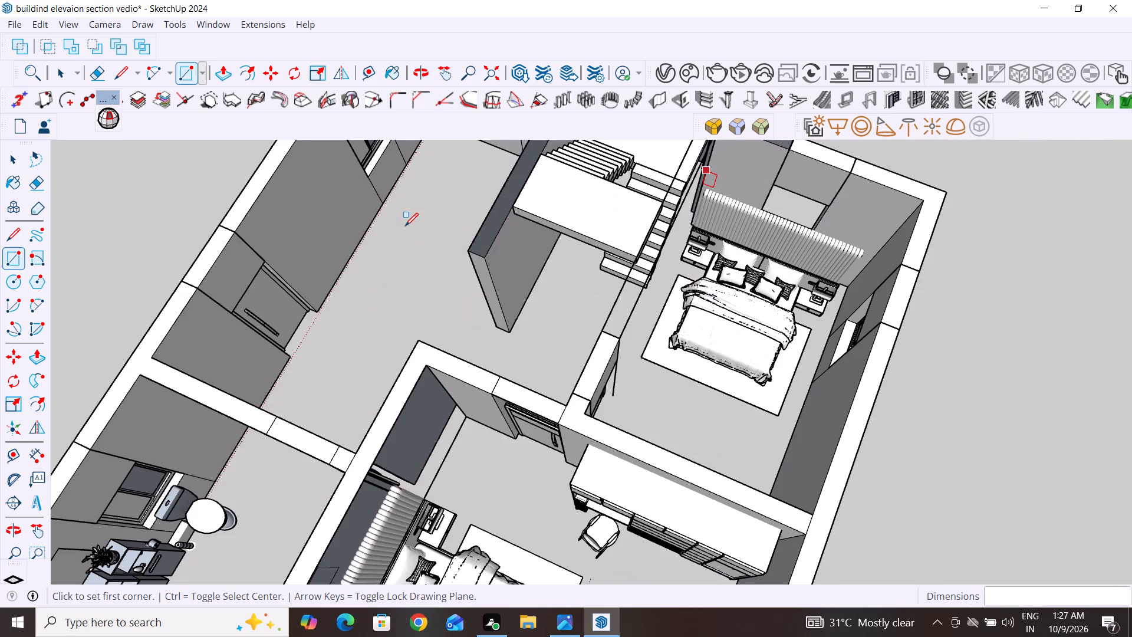
pyautogui.scroll(-1, 747, 388)
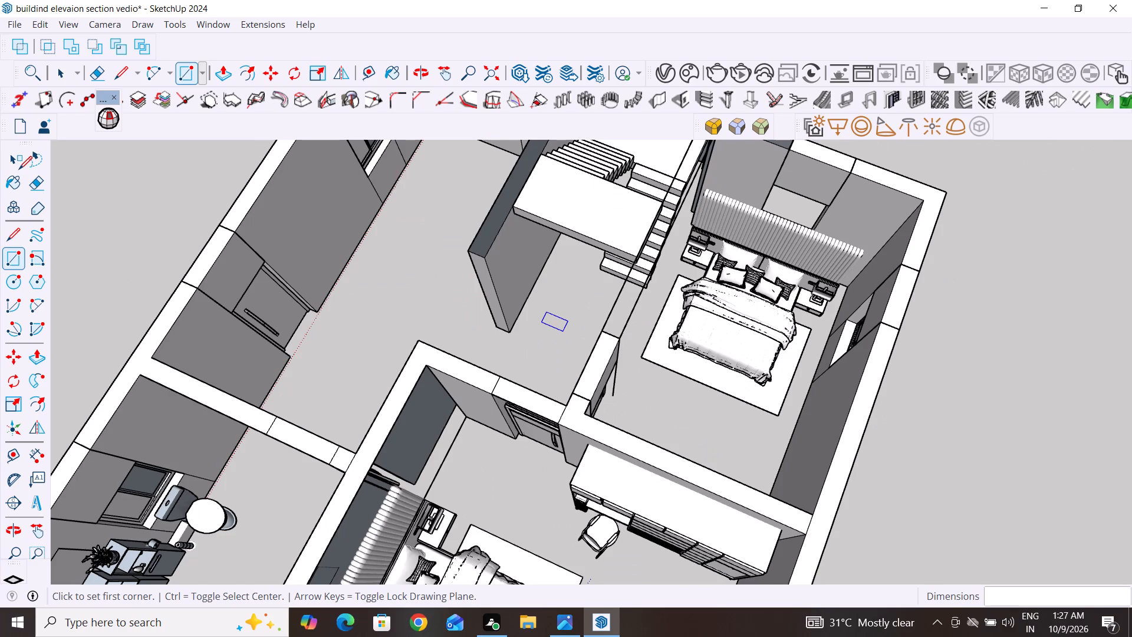
pyautogui.click(14, 161)
pyautogui.click(753, 348)
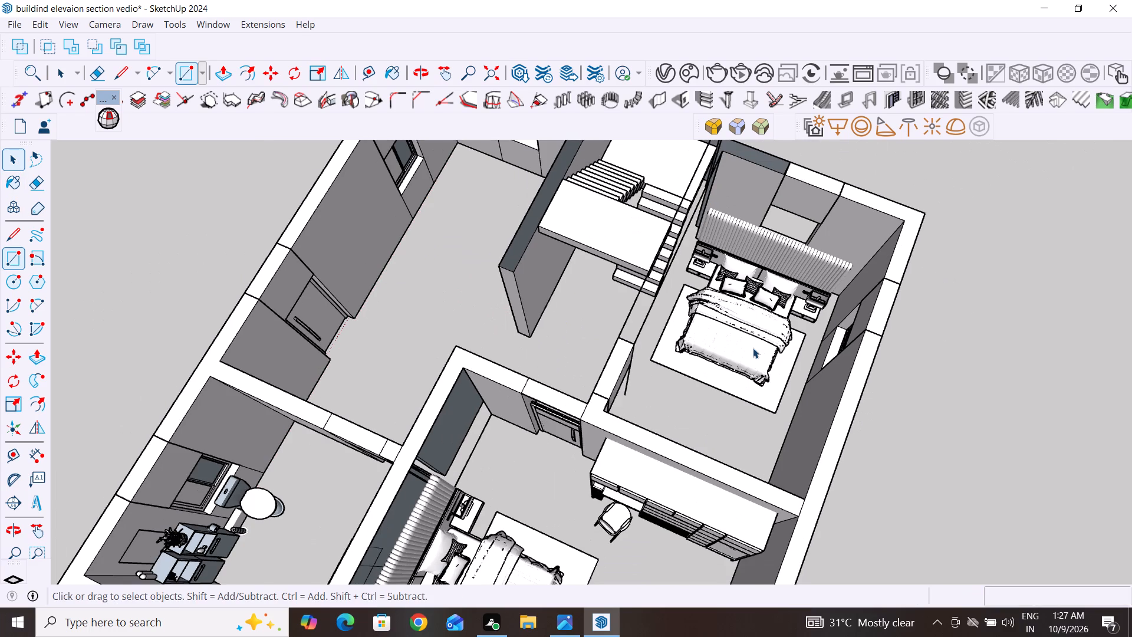
# Hide the bed set in the bedroom beside the staircase.
pyautogui.rightClick(753, 348)
pyautogui.click(735, 361)
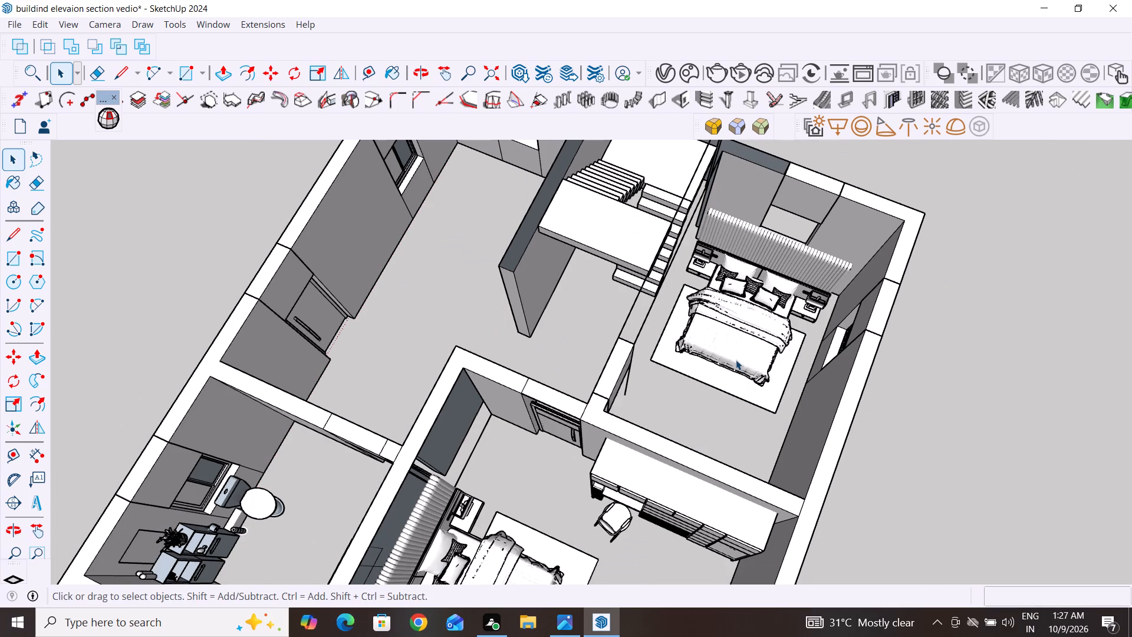
pyautogui.click(763, 401)
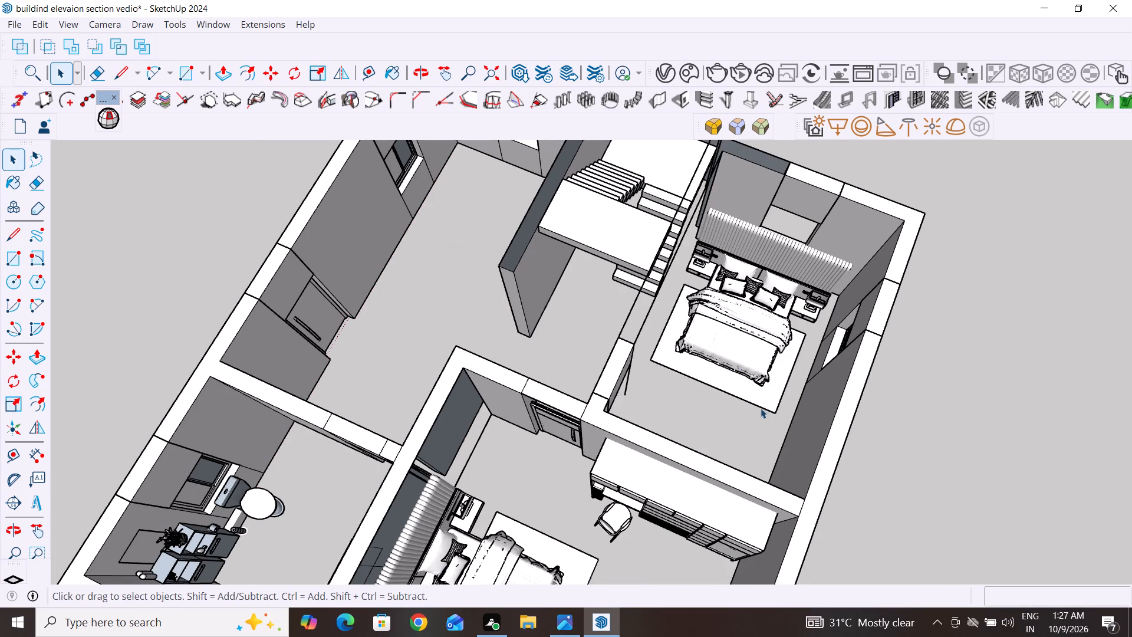
pyautogui.click(765, 404)
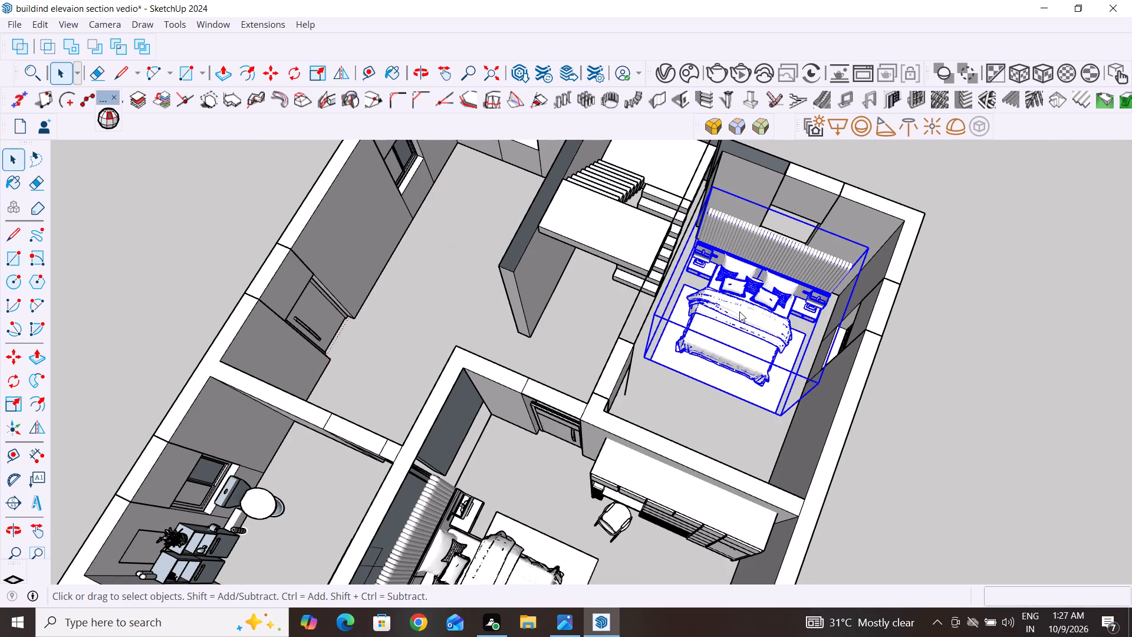
pyautogui.rightClick(739, 311)
pyautogui.rightClick(738, 315)
pyautogui.rightClick(750, 306)
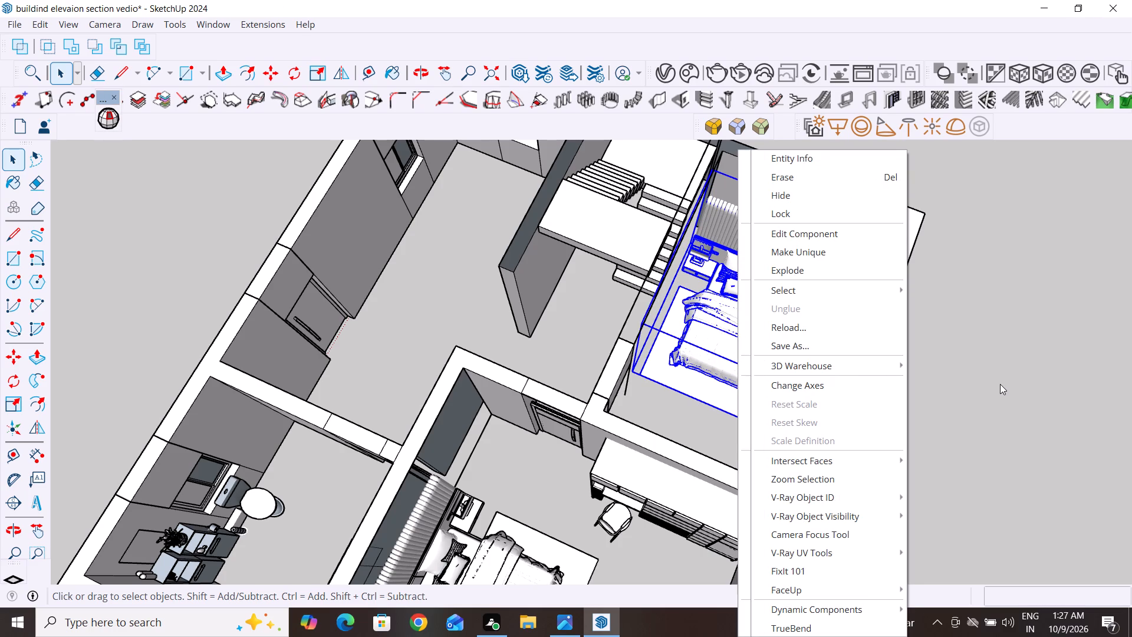
pyautogui.click(1000, 384)
pyautogui.click(1006, 378)
pyautogui.click(968, 262)
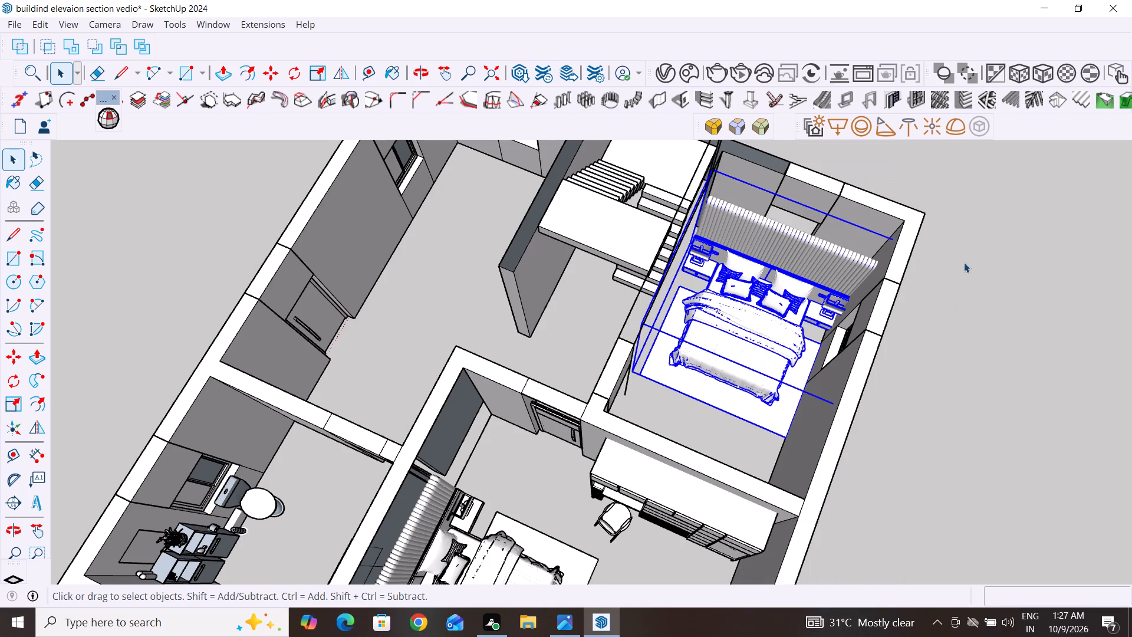
pyautogui.click(718, 350)
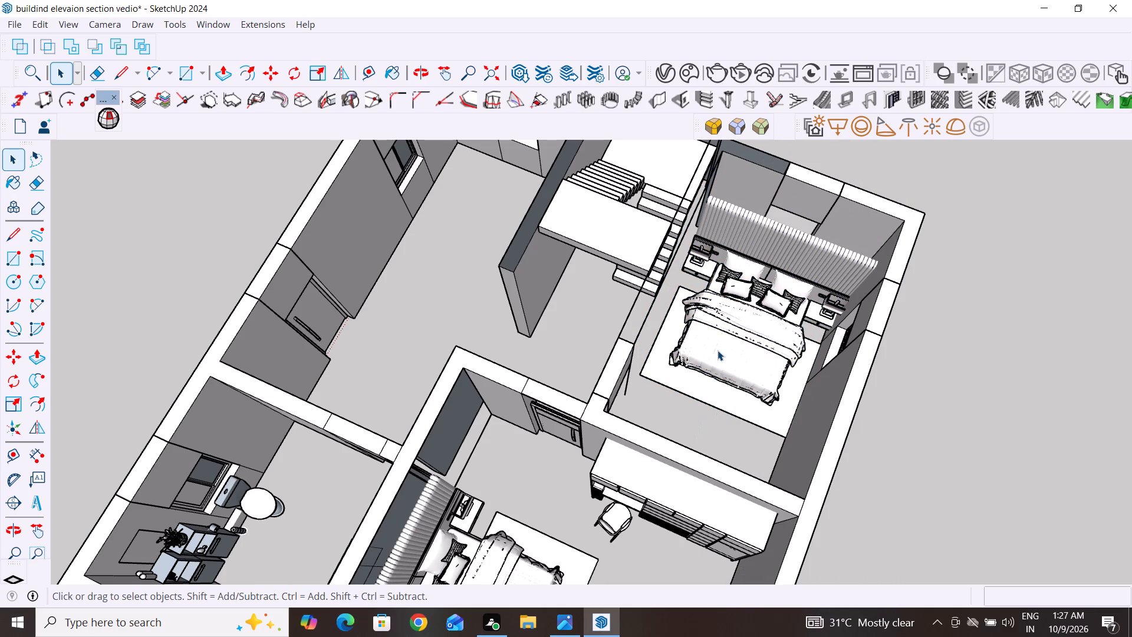
pyautogui.rightClick(718, 350)
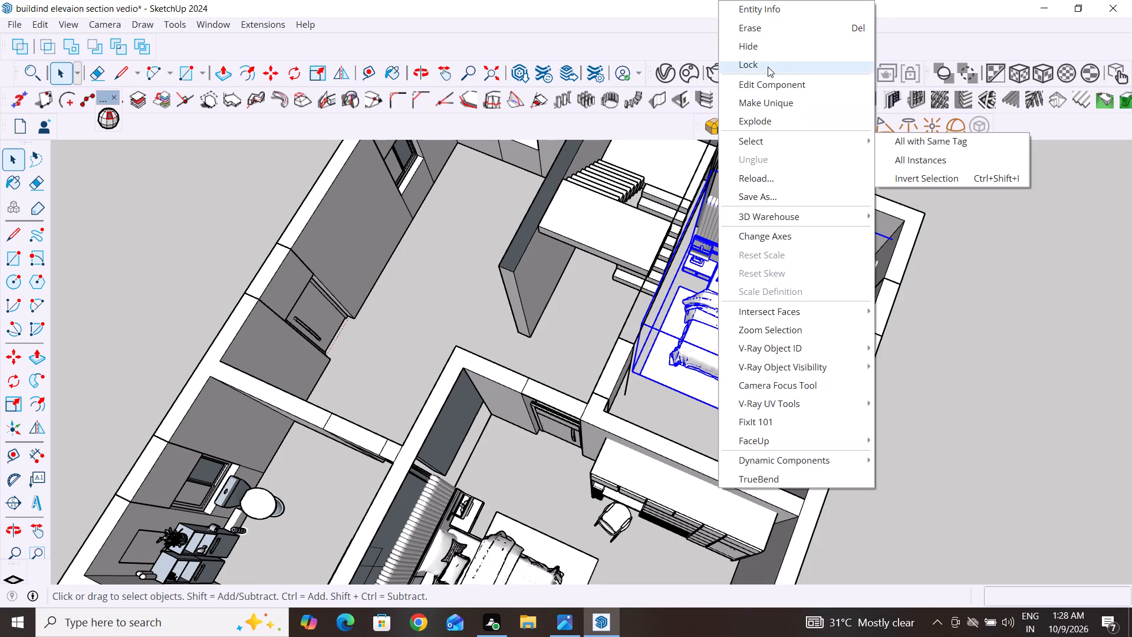
pyautogui.click(771, 48)
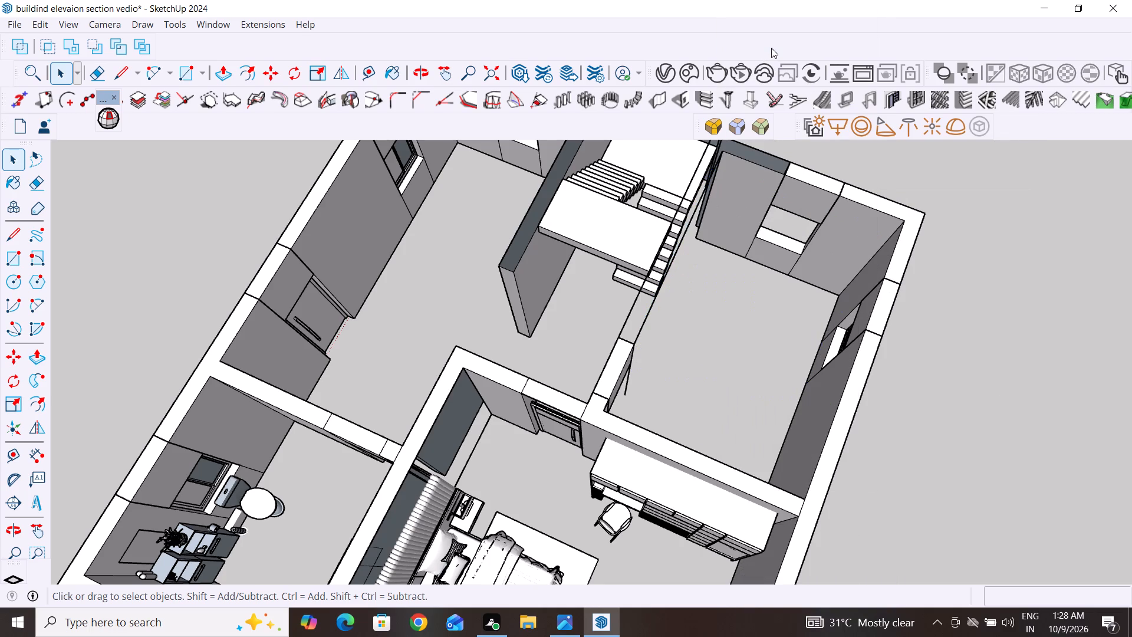
# Draw an 11' 10 1/16" line along the base of the wall between the bedroom door and the window wall, closing its face.
pyautogui.moveTo(933, 404); pyautogui.dragTo(700, 347, button='middle')
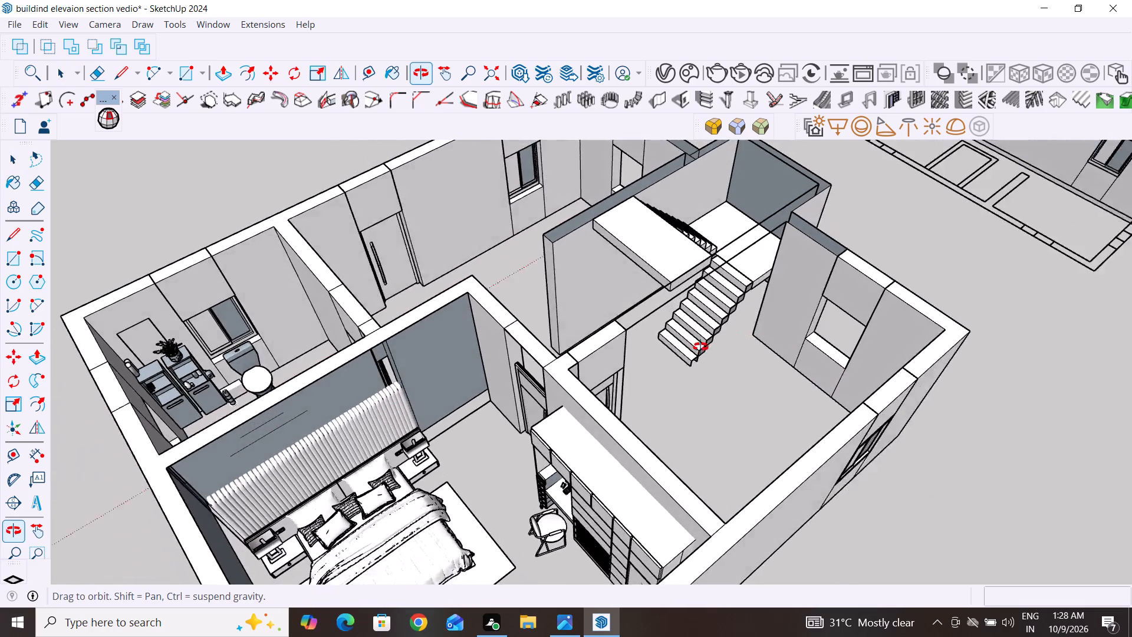
pyautogui.moveTo(700, 347); pyautogui.dragTo(567, 359, button='middle')
pyautogui.click(14, 234)
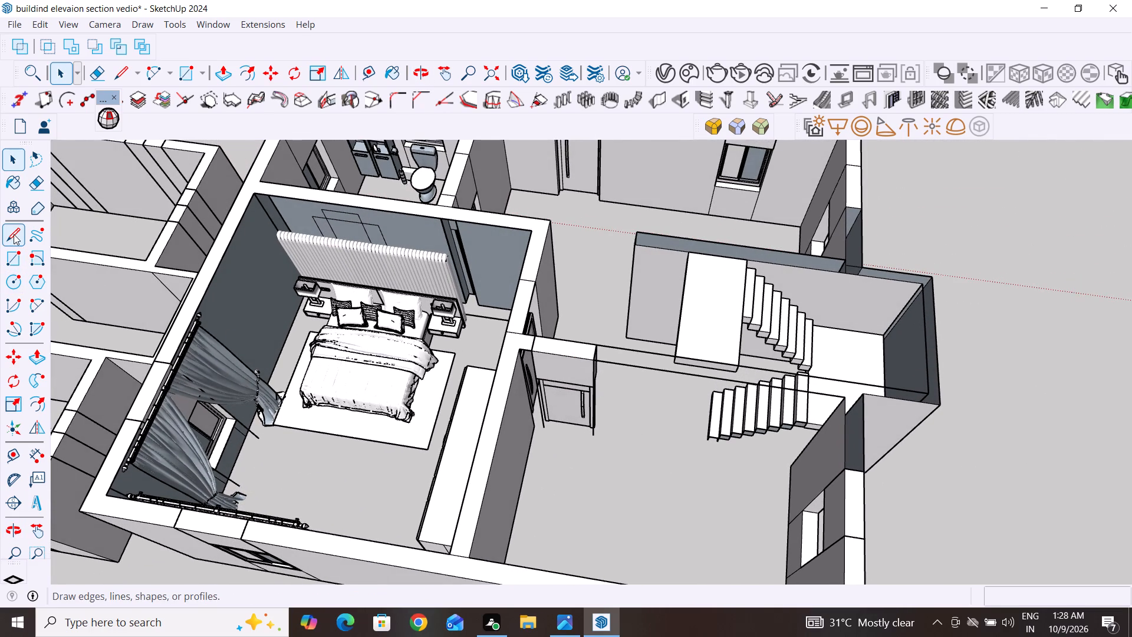
pyautogui.click(594, 438)
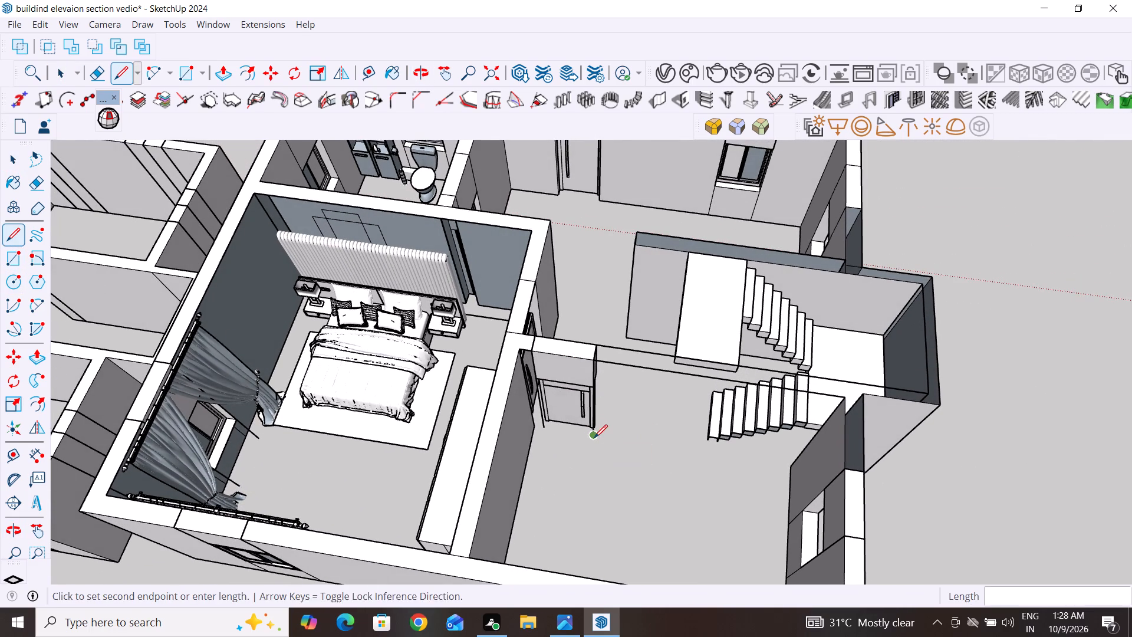
pyautogui.click(791, 465)
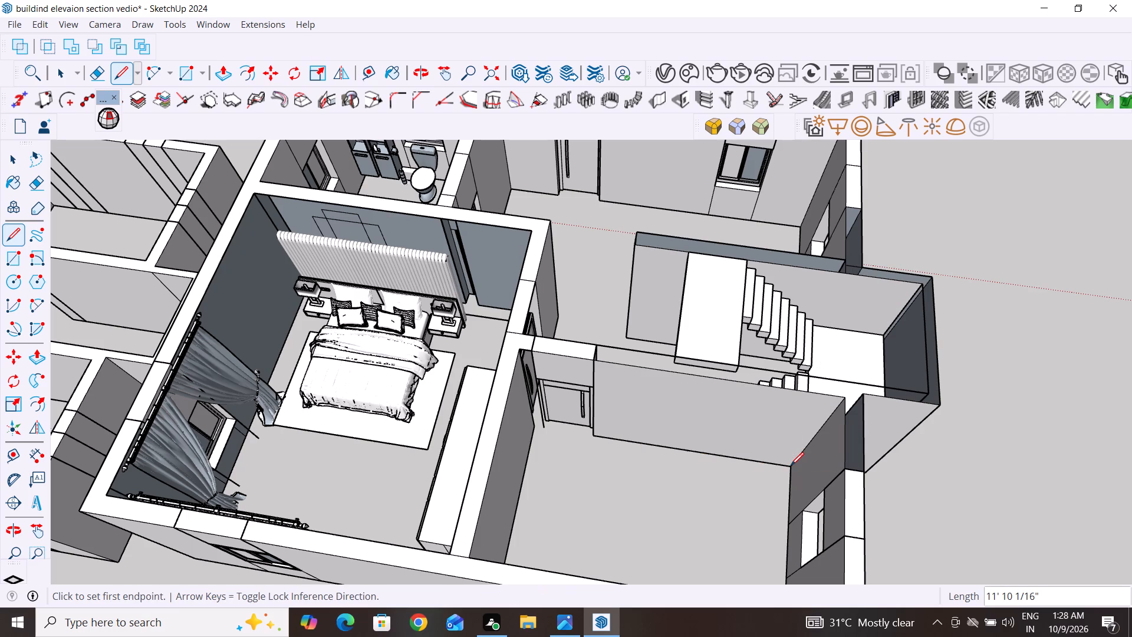
# Draw floor edges from the bedroom's inner corner to the door opening, about 7 1/4", and on to the door frame.
pyautogui.scroll(5, 539, 423)
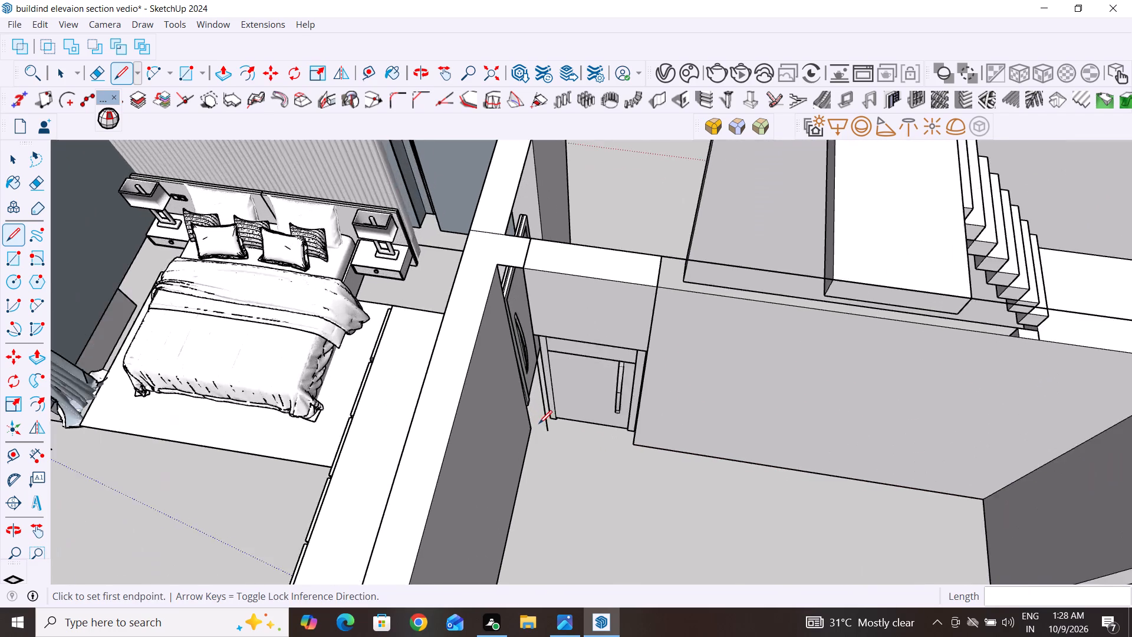
pyautogui.scroll(6, 539, 423)
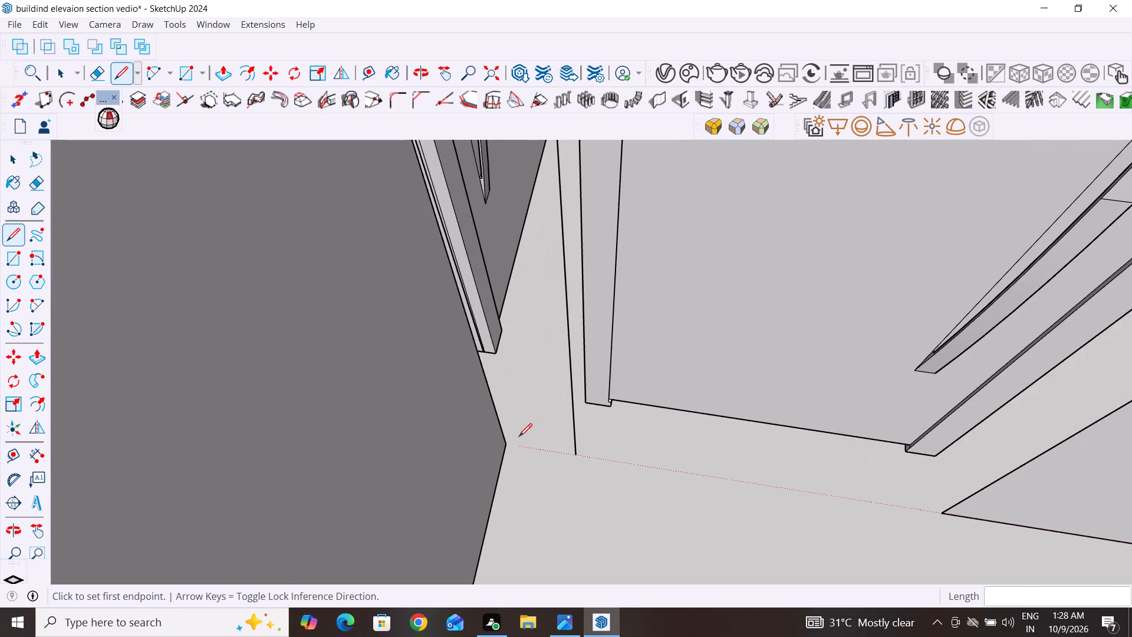
pyautogui.click(504, 443)
pyautogui.click(576, 458)
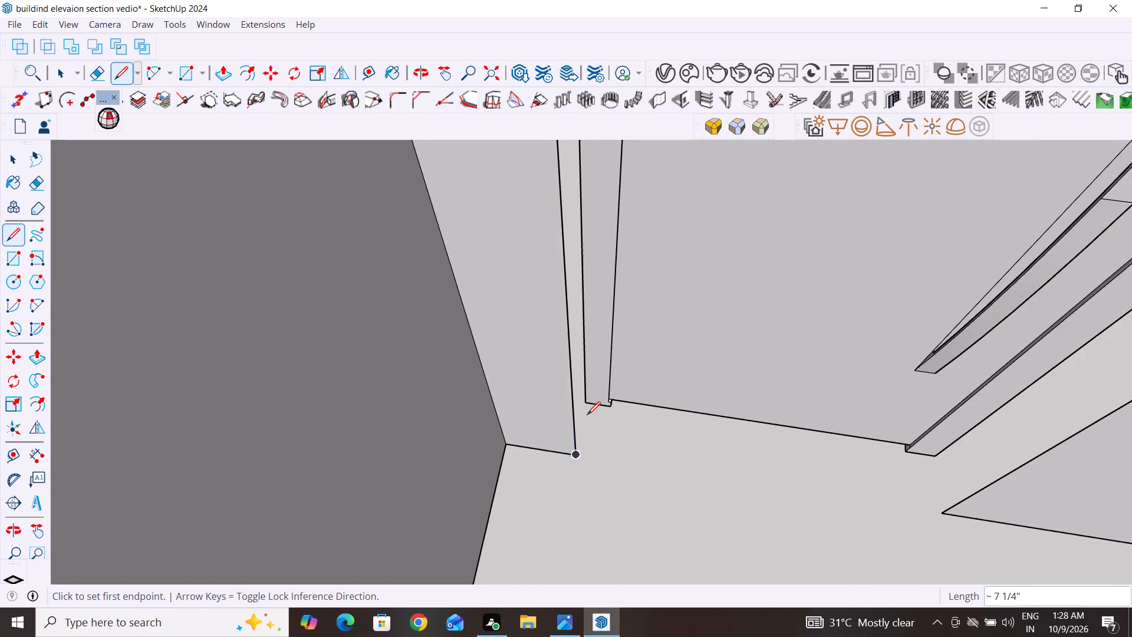
pyautogui.click(588, 406)
pyautogui.click(581, 451)
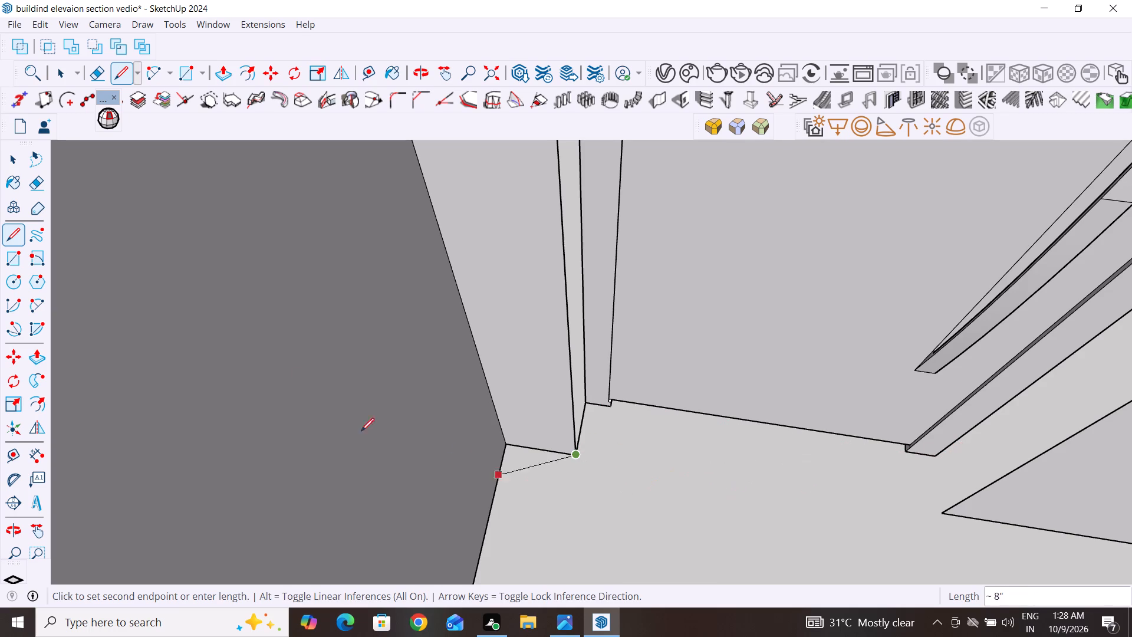
pyautogui.click(8, 162)
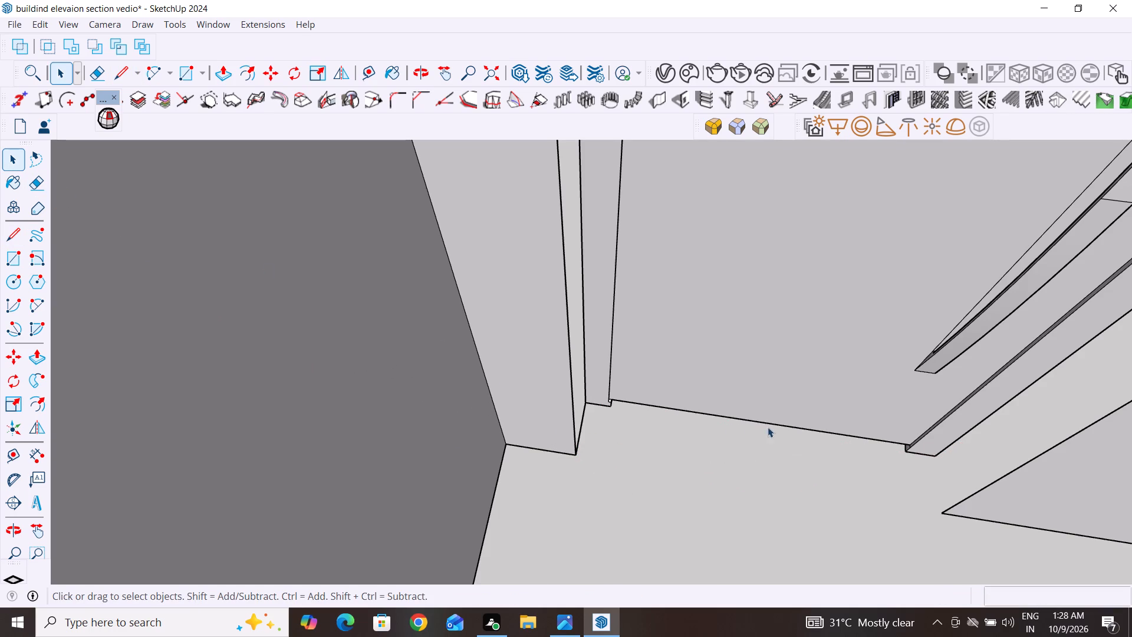
# Draw a floor edge about 5 7/8" long from the other door frame corner to the end of the closed wall.
pyautogui.click(21, 231)
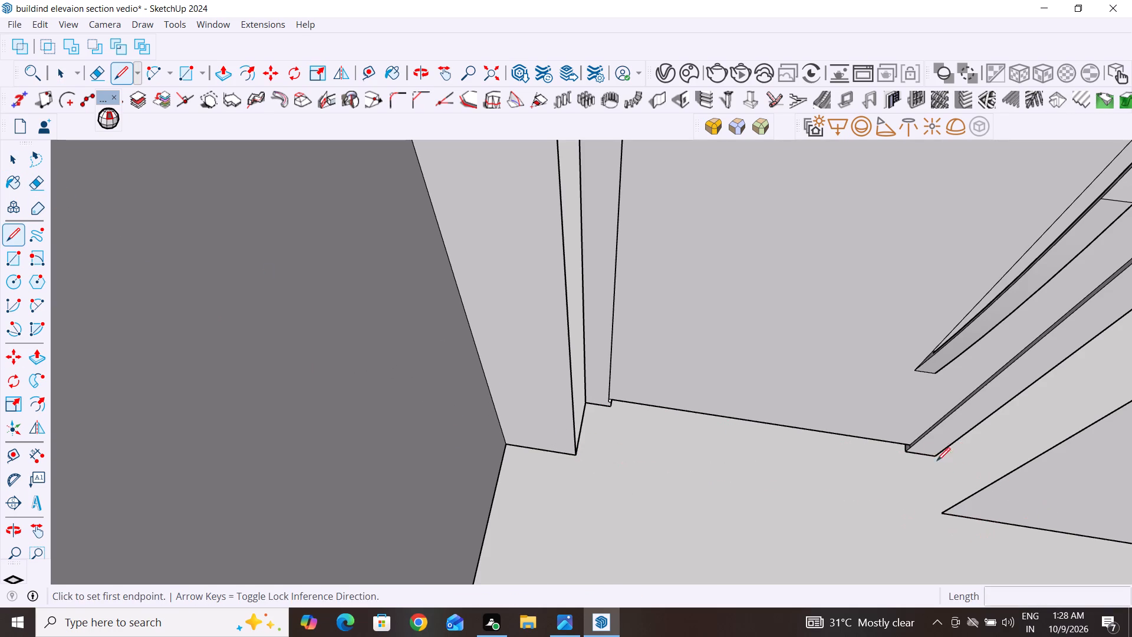
pyautogui.click(935, 459)
pyautogui.click(940, 510)
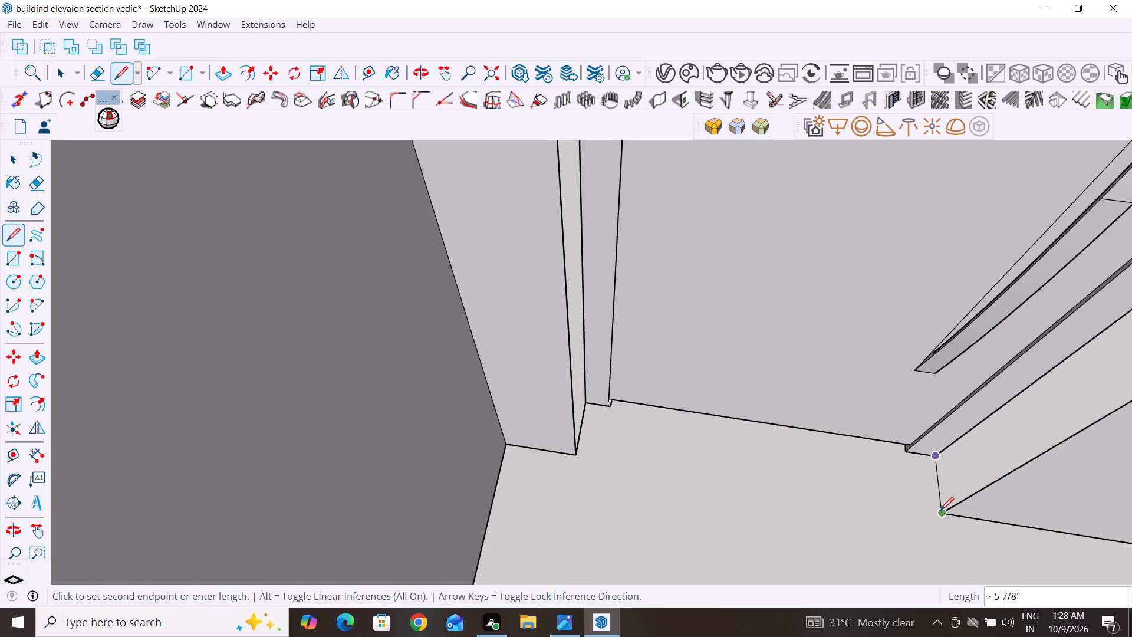
pyautogui.scroll(-9, 940, 510)
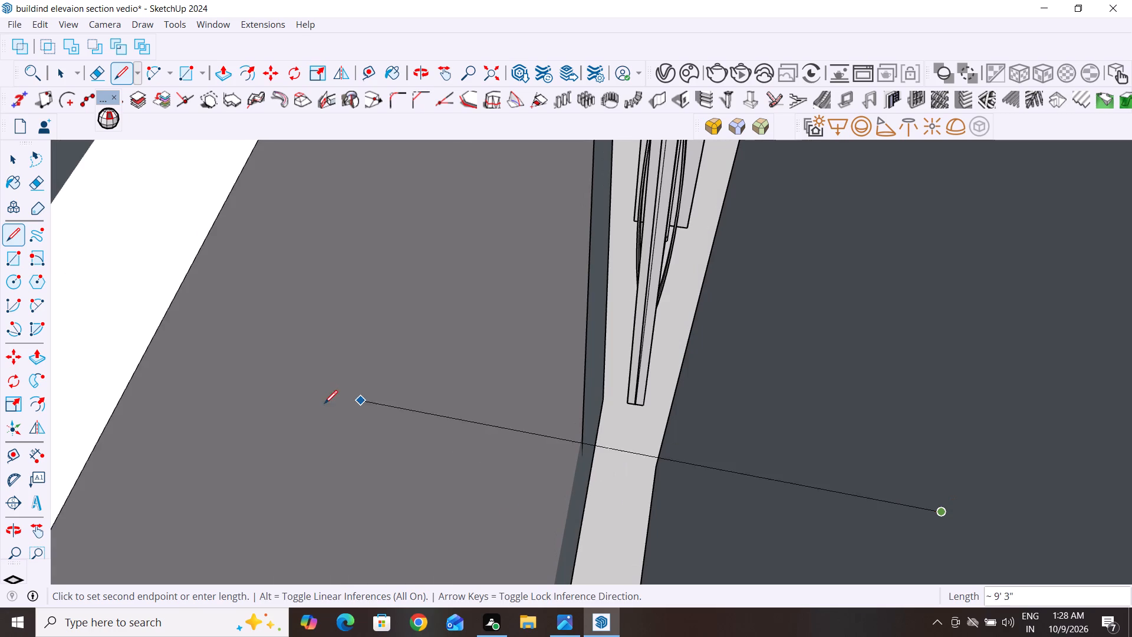
pyautogui.click(11, 163)
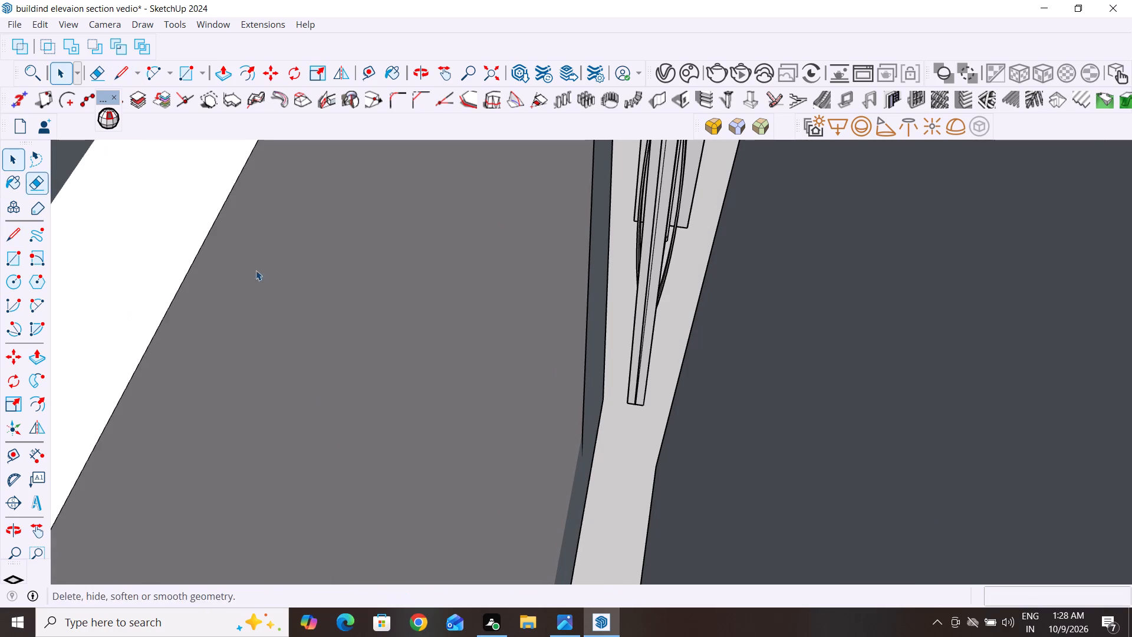
# Examine the walls and door openings around the bedroom entrance from several angles.
pyautogui.scroll(-5, 567, 419)
pyautogui.scroll(-17, 563, 421)
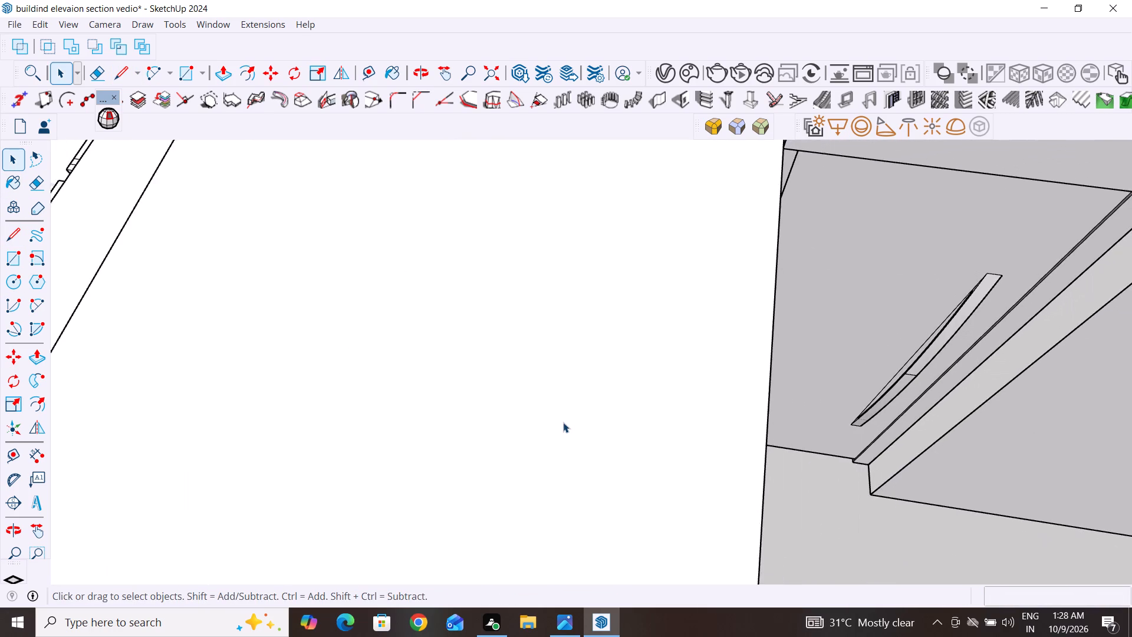
pyautogui.scroll(-4, 563, 422)
pyautogui.moveTo(900, 471); pyautogui.dragTo(909, 554, button='middle')
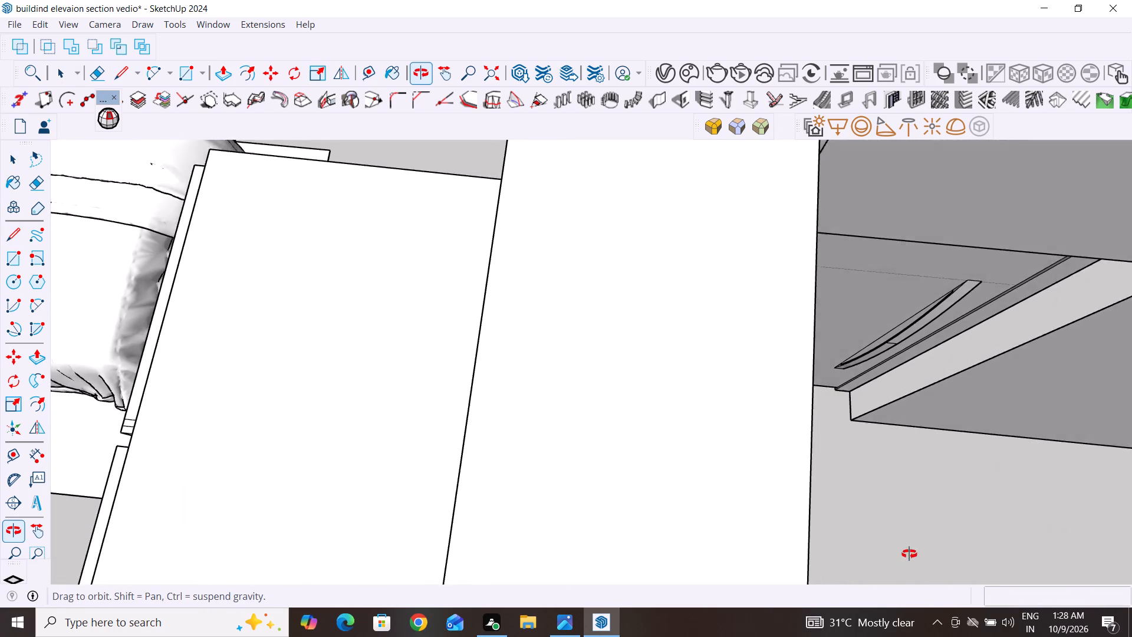
pyautogui.moveTo(909, 554); pyautogui.dragTo(906, 559, button='middle')
pyautogui.scroll(4, 983, 359)
pyautogui.click(996, 363)
pyautogui.scroll(-8, 855, 457)
pyautogui.moveTo(815, 449); pyautogui.dragTo(726, 337, button='middle')
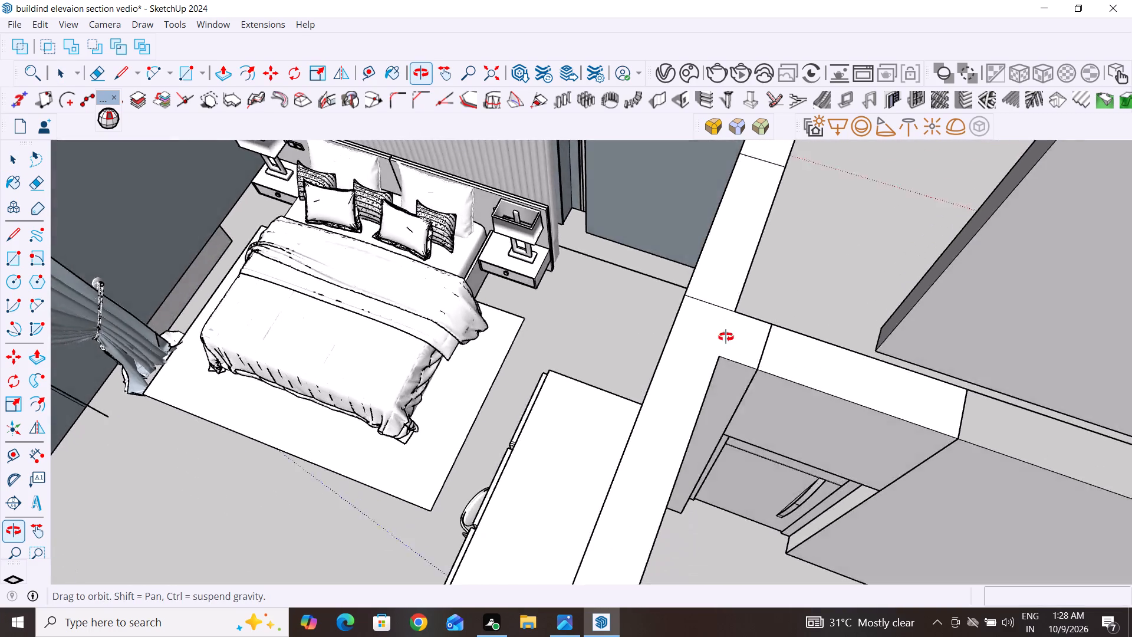
pyautogui.moveTo(726, 337); pyautogui.dragTo(389, 392, button='middle')
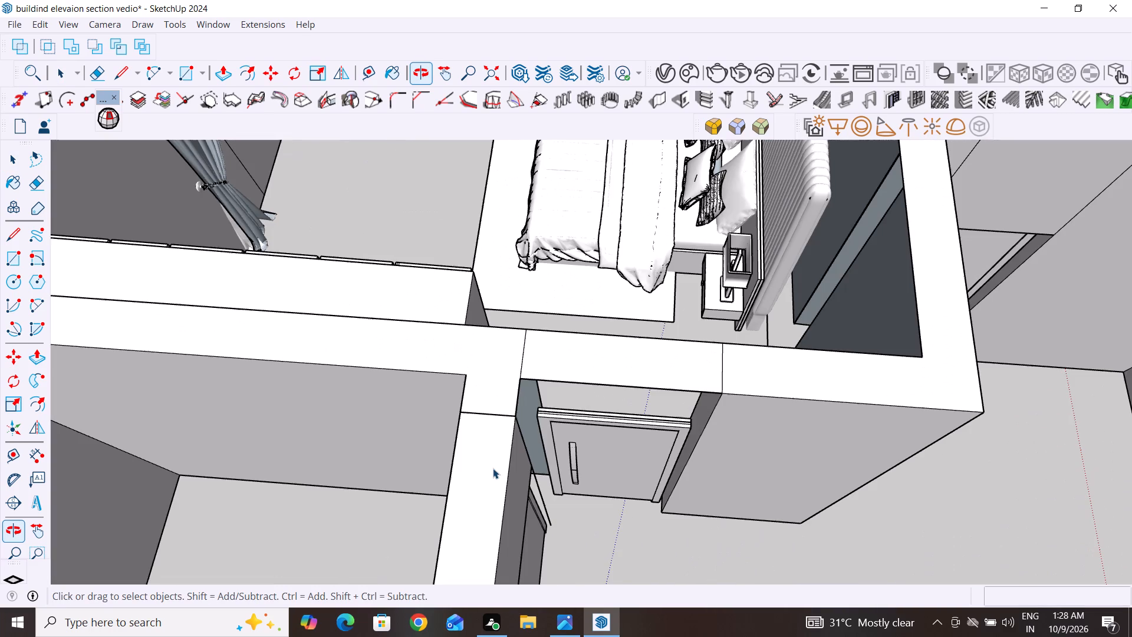
# Hide the door leading into the neighbouring furnished bedroom.
pyautogui.scroll(3, 493, 468)
pyautogui.moveTo(1047, 487); pyautogui.dragTo(945, 505, button='middle')
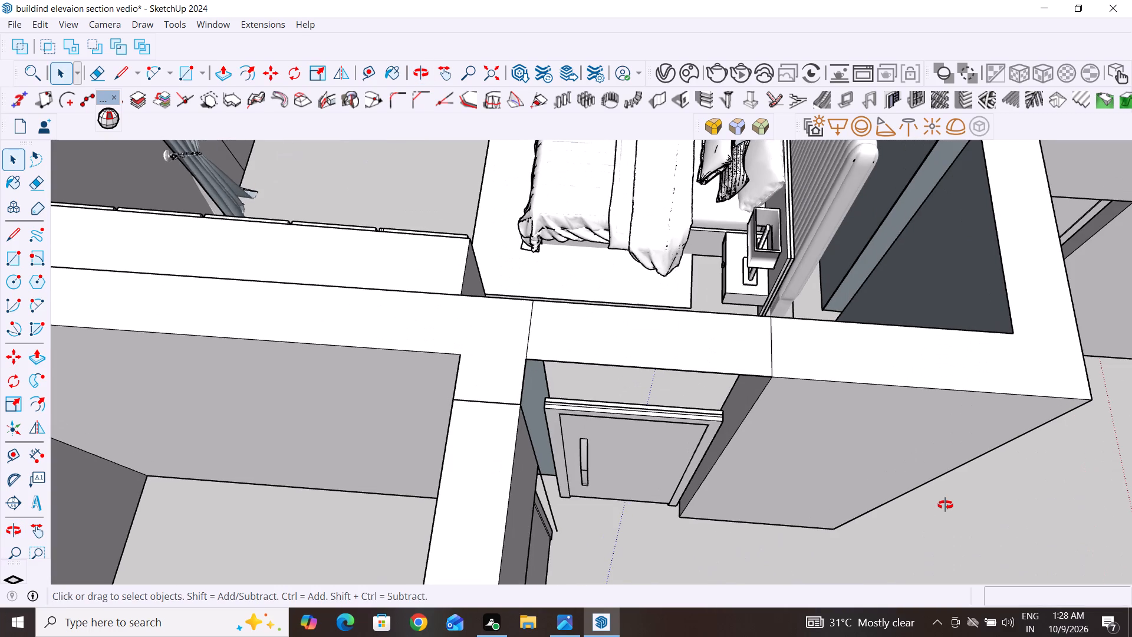
pyautogui.moveTo(945, 505); pyautogui.dragTo(843, 360, button='middle')
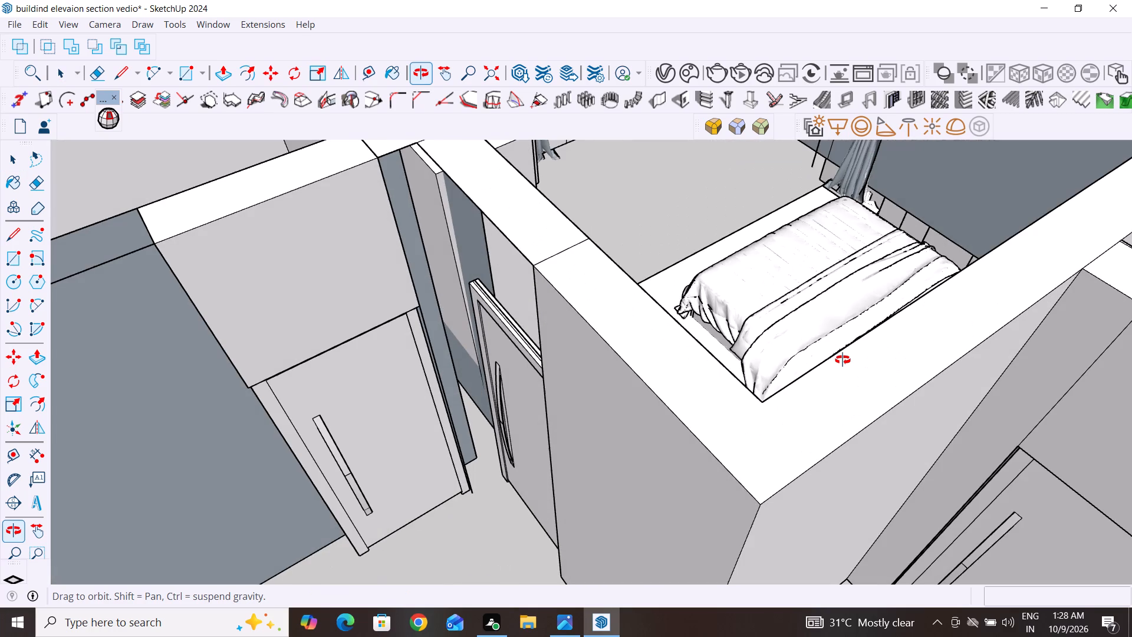
pyautogui.moveTo(843, 360); pyautogui.dragTo(879, 351, button='middle')
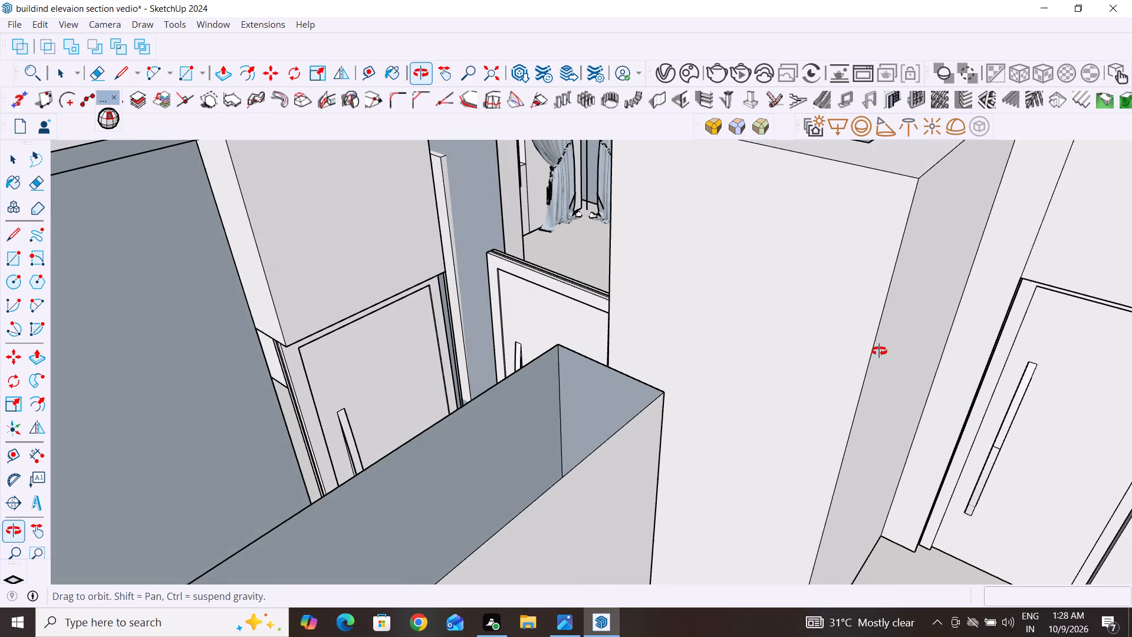
pyautogui.moveTo(879, 351); pyautogui.dragTo(927, 389, button='middle')
pyautogui.scroll(4, 536, 514)
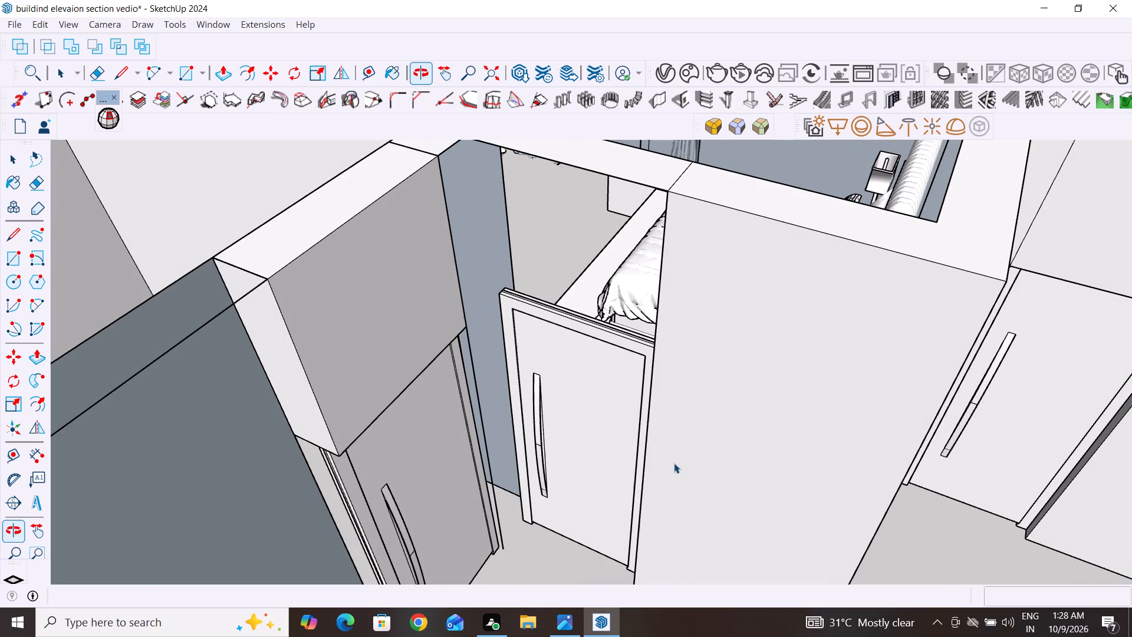
pyautogui.click(588, 476)
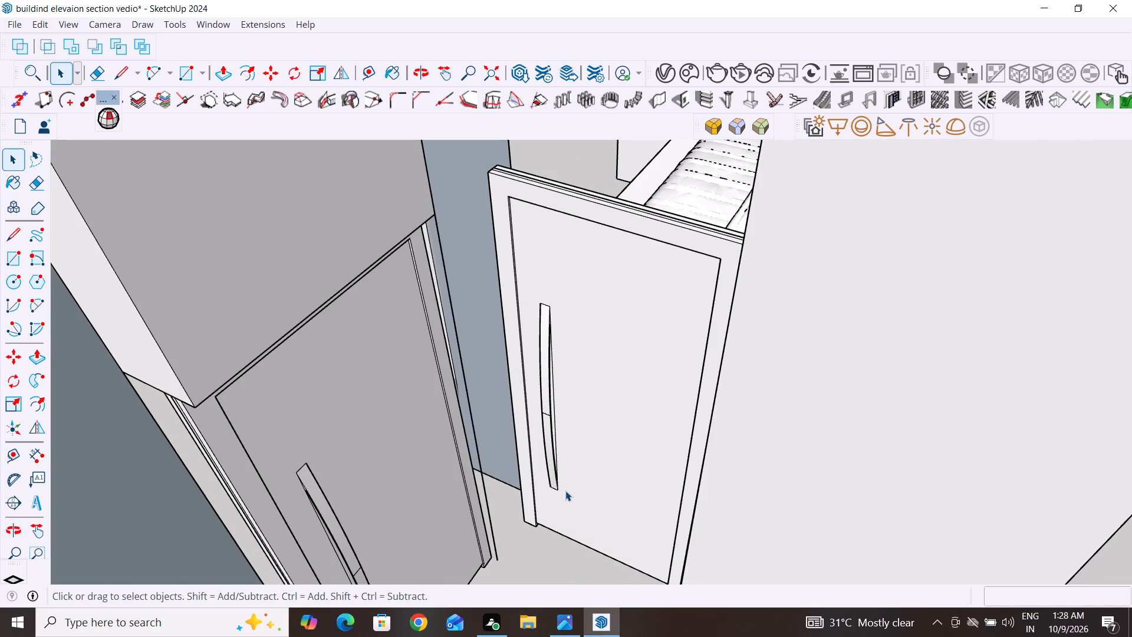
pyautogui.click(697, 230)
pyautogui.rightClick(697, 230)
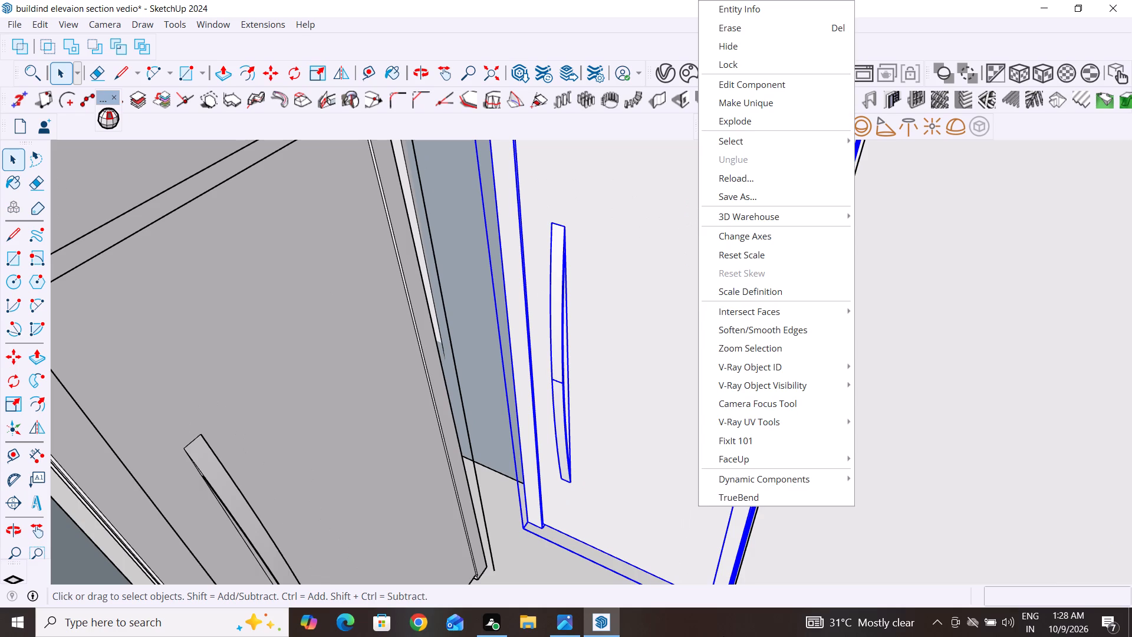
pyautogui.click(764, 44)
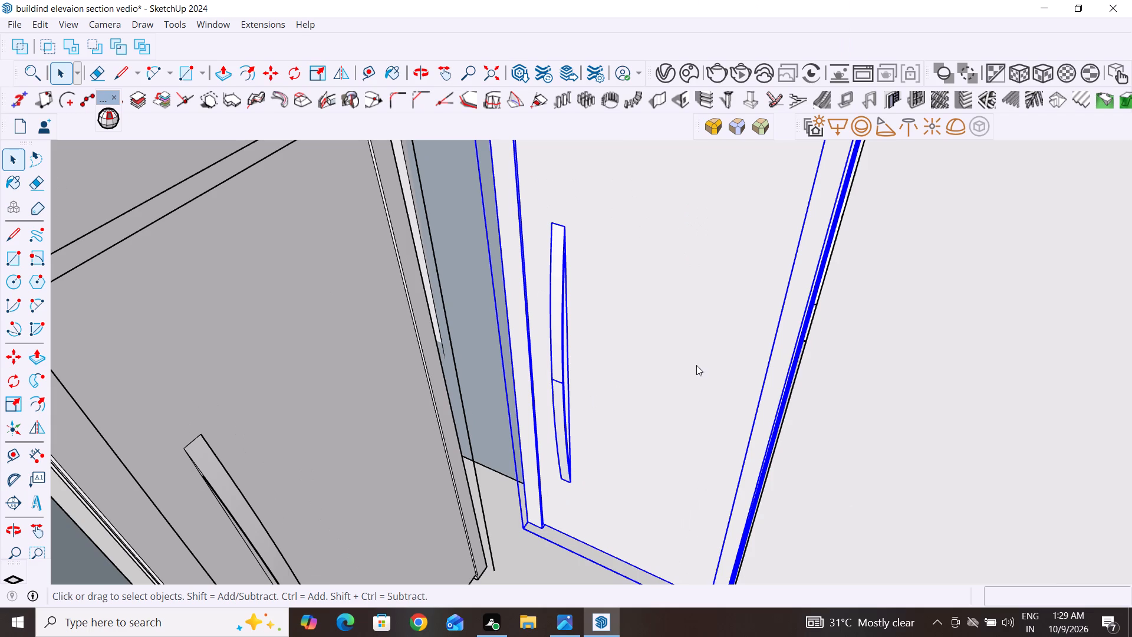
# Save the model.
pyautogui.scroll(-3, 612, 475)
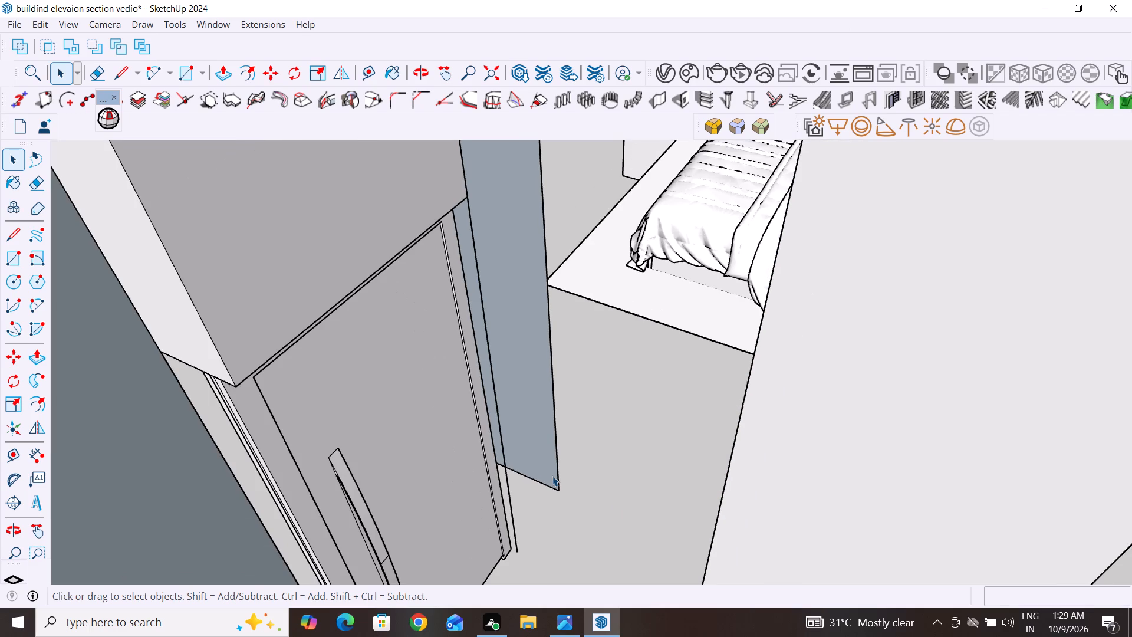
pyautogui.click(18, 22)
pyautogui.click(57, 103)
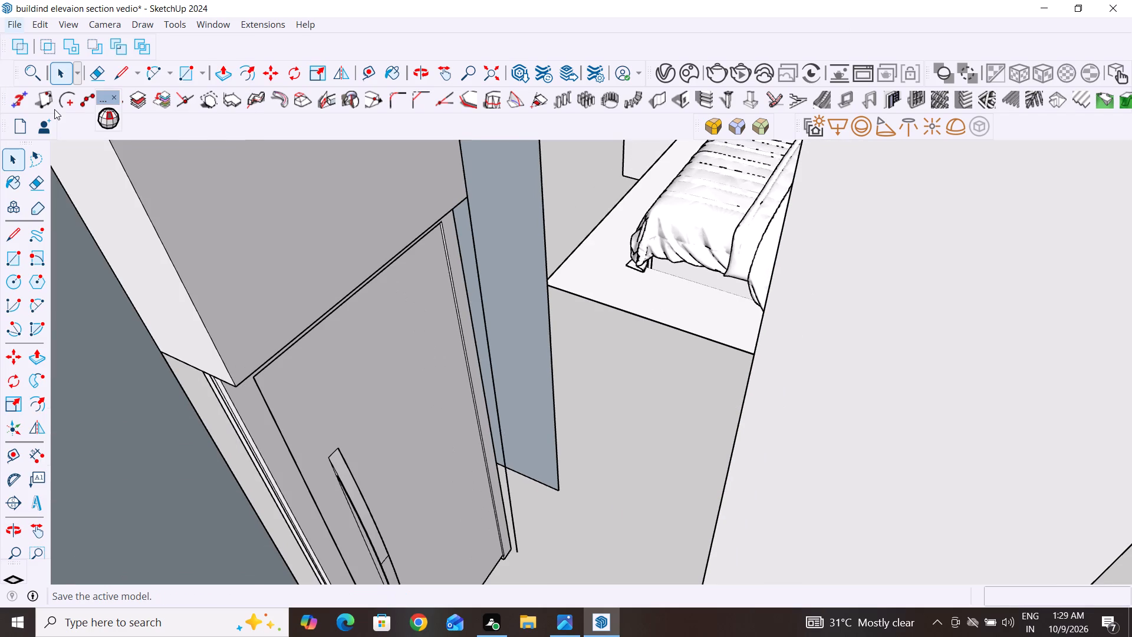
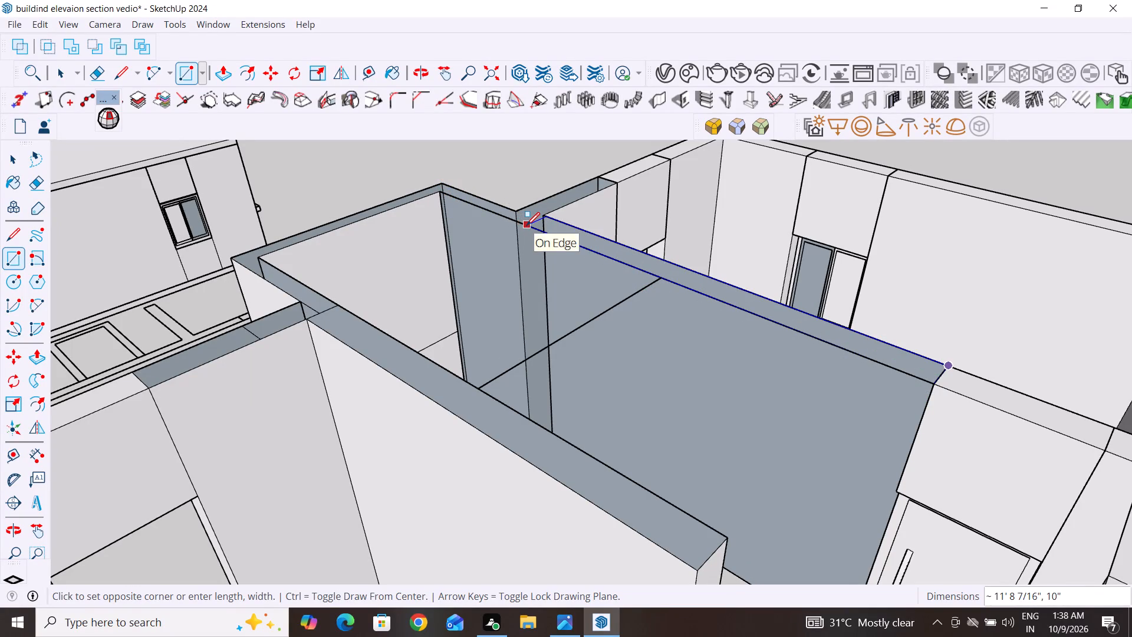
# Draw a rectangle about 11' 9 13/16" by 10" along the top of the long wall beside the passage.
pyautogui.scroll(2, 521, 224)
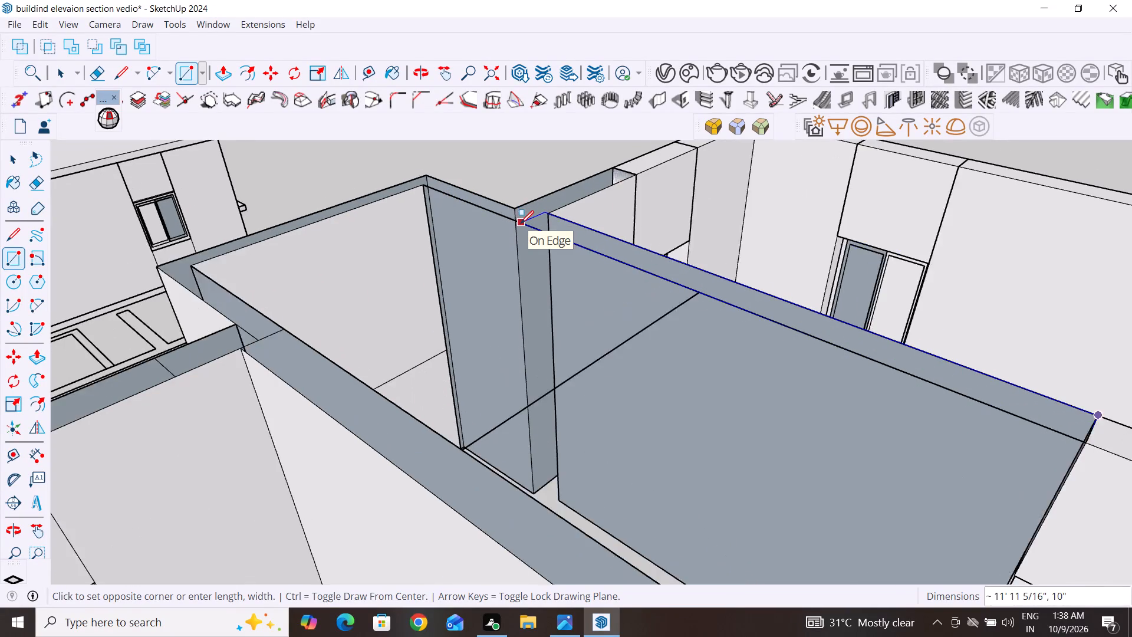
pyautogui.scroll(7, 521, 224)
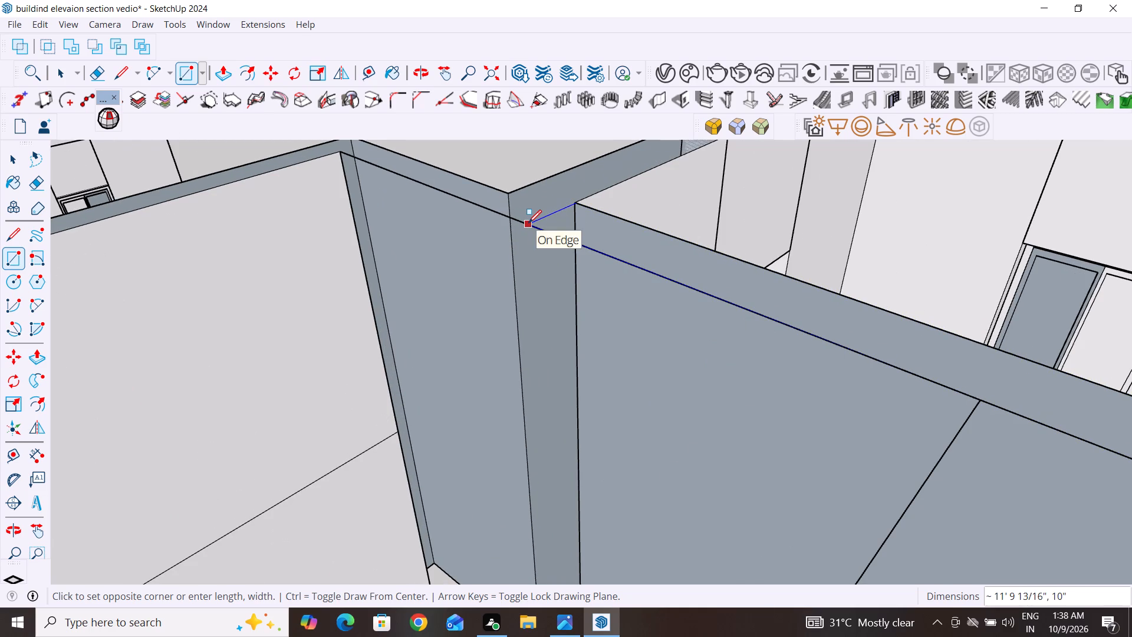
pyautogui.click(528, 223)
pyautogui.click(728, 257)
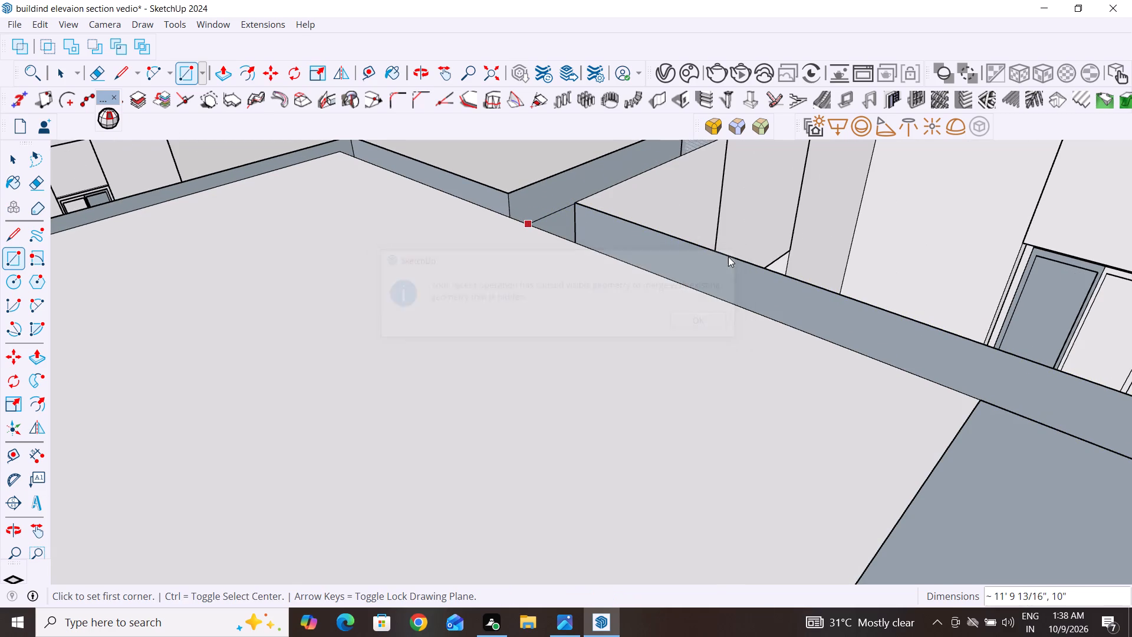
# Delete the unwanted horizontal face covering the open top of the passage.
pyautogui.click(12, 156)
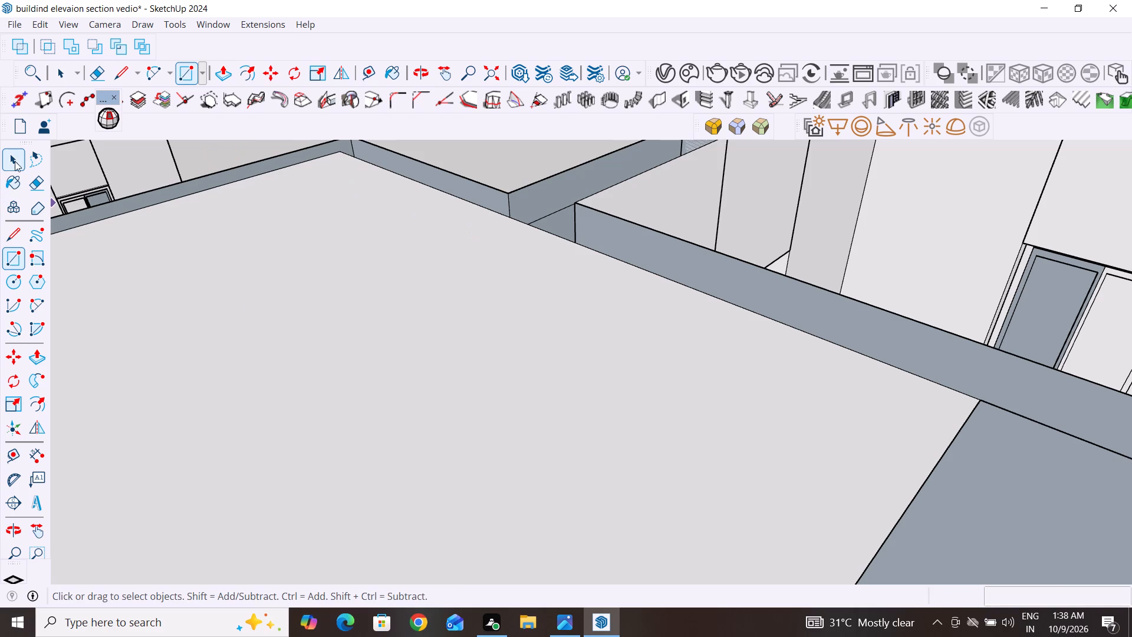
pyautogui.click(350, 327)
pyautogui.press('Delete')
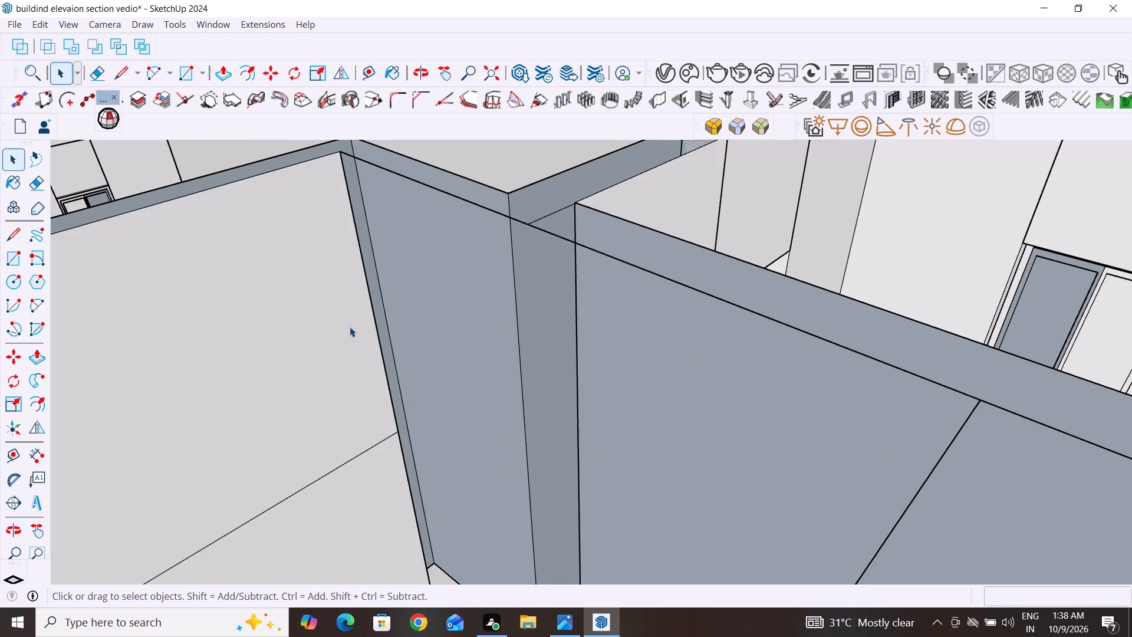
# Draw a rectangle 11' 10 1/16" by 10" over the same long wall's top, from corner to corner.
pyautogui.scroll(-5, 172, 378)
pyautogui.scroll(-4, 275, 354)
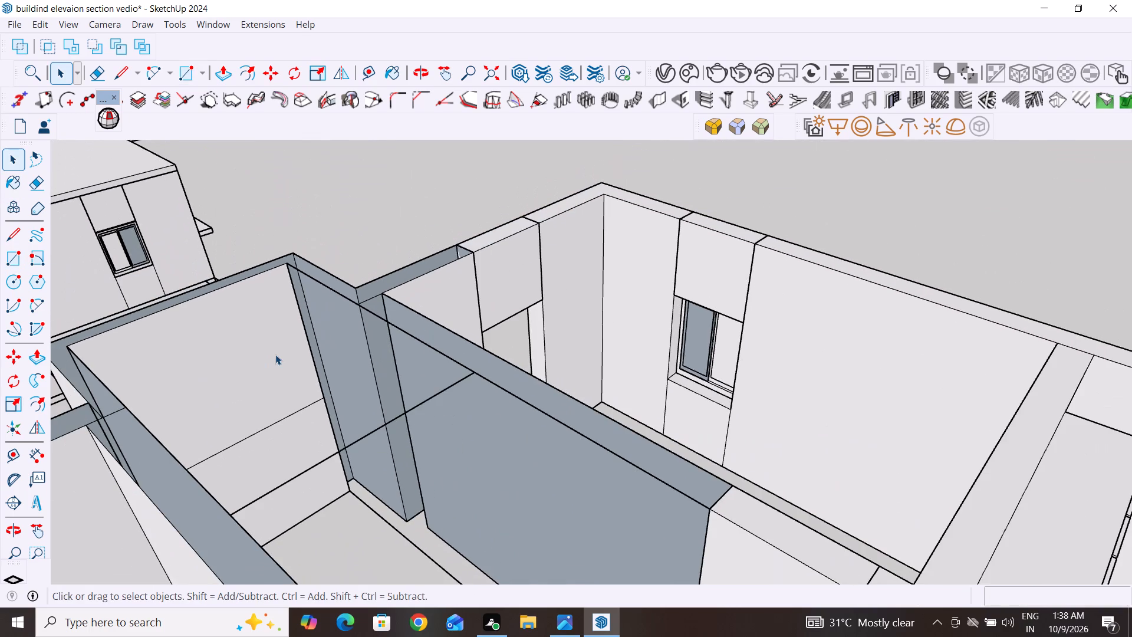
pyautogui.click(6, 264)
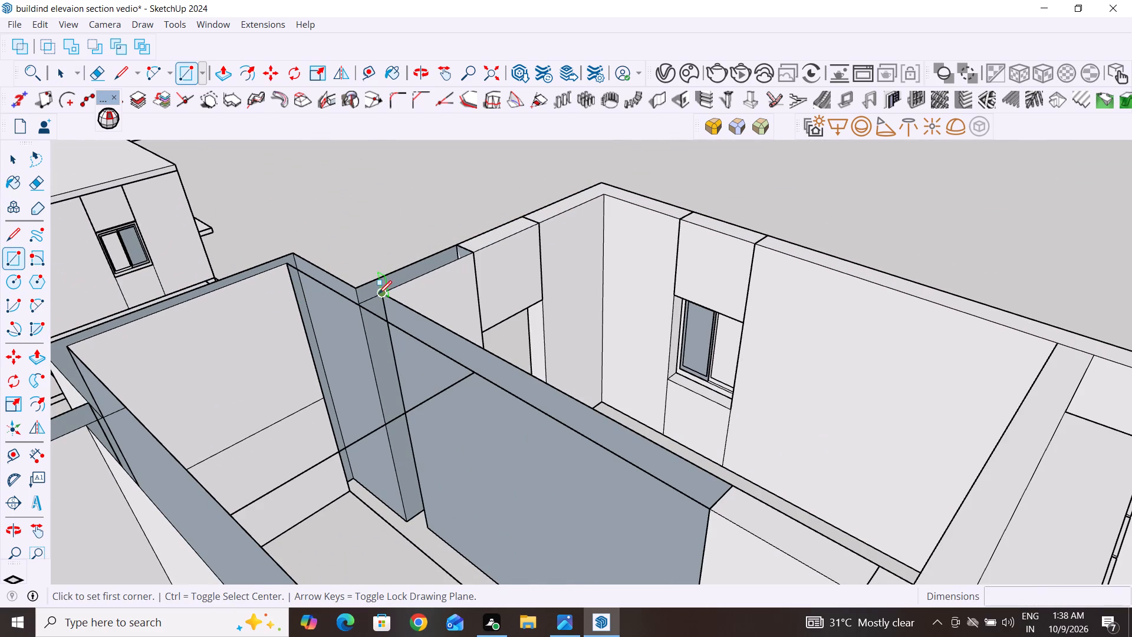
pyautogui.click(380, 294)
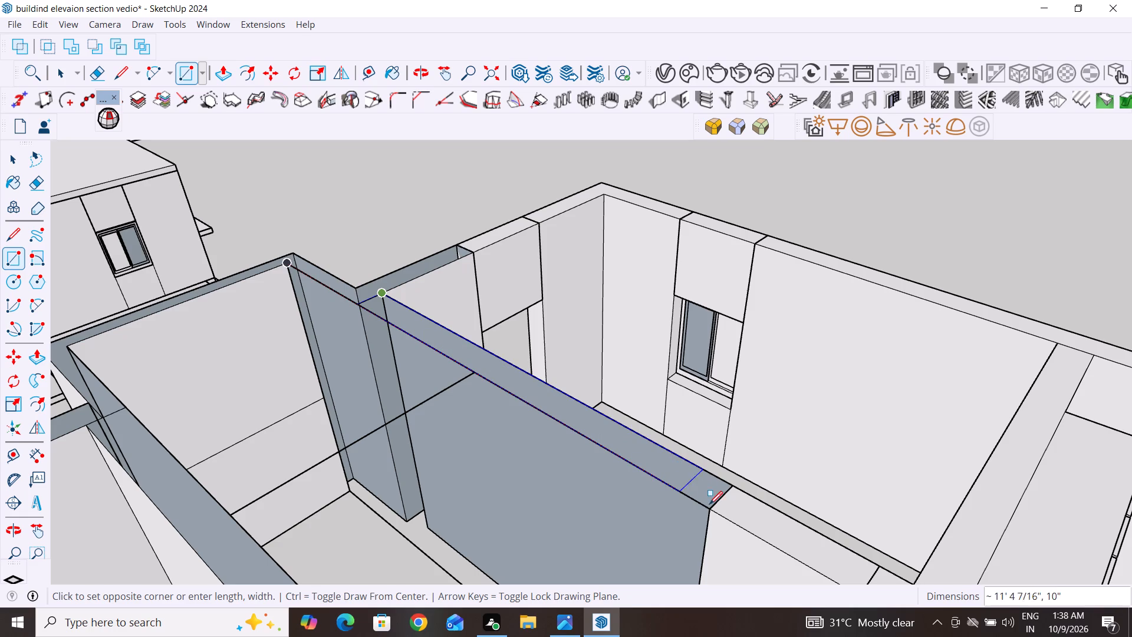
pyautogui.click(710, 508)
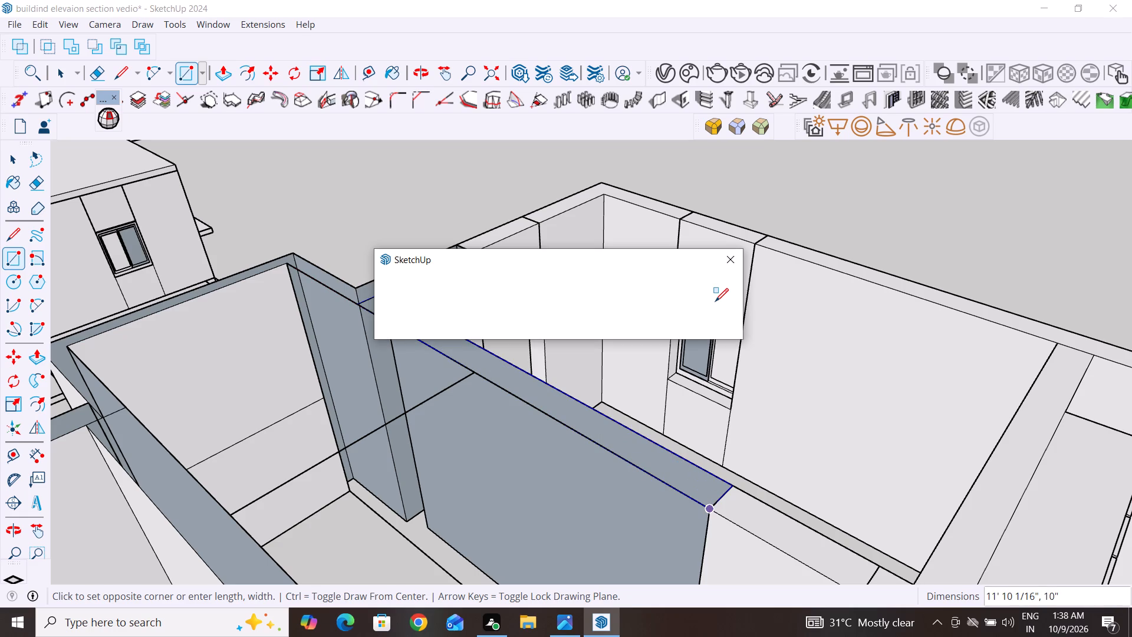
pyautogui.click(730, 257)
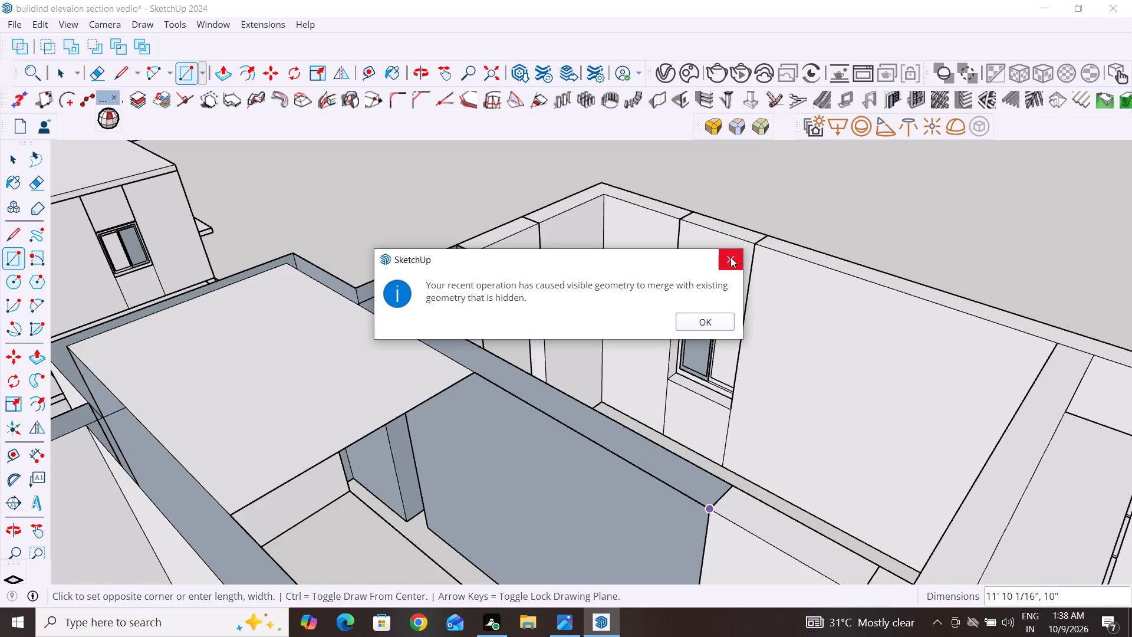
# Draw a rectangle 5' 5" by 10" on the top of the opposite passage wall, reaching its free end.
pyautogui.click(16, 261)
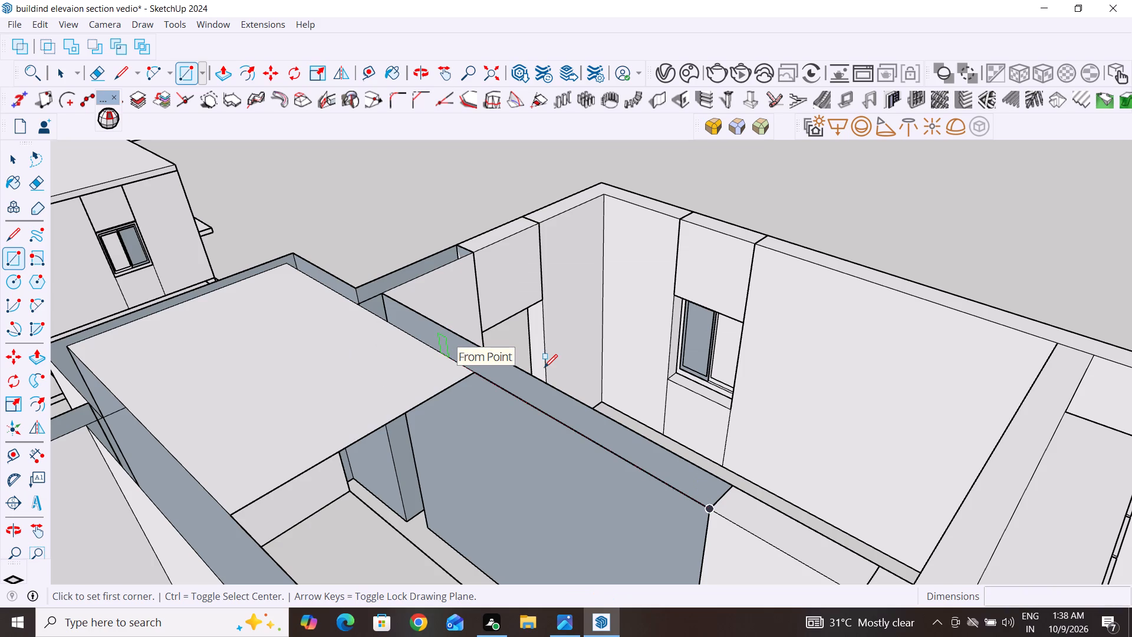
pyautogui.scroll(-4, 452, 421)
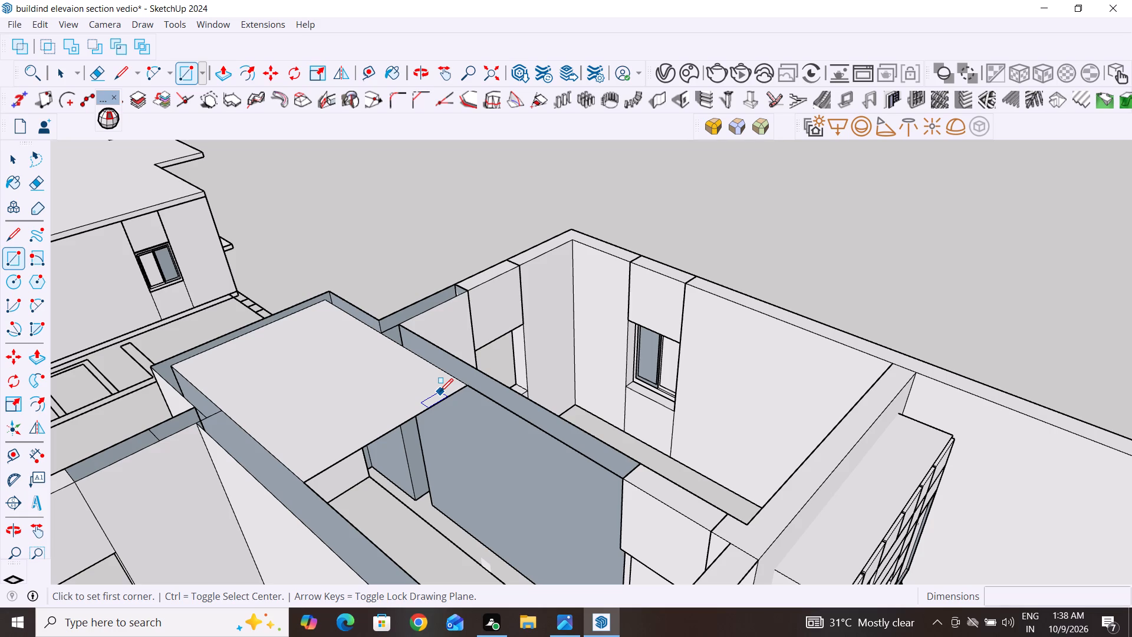
pyautogui.click(19, 160)
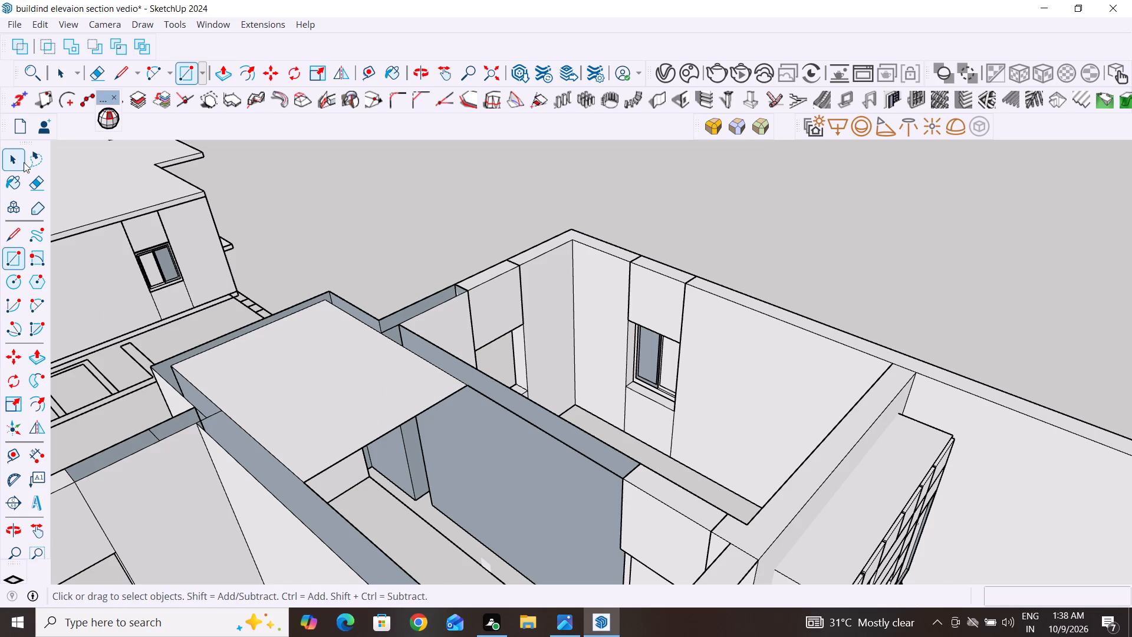
pyautogui.scroll(-3, 374, 300)
pyautogui.moveTo(415, 418); pyautogui.dragTo(318, 518, button='middle')
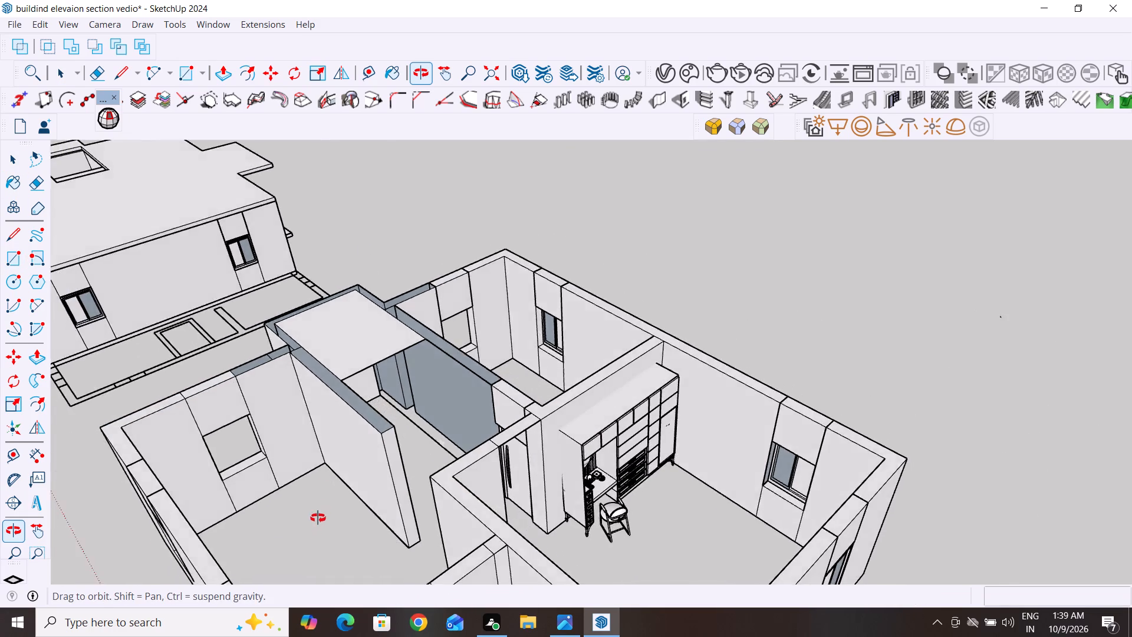
pyautogui.moveTo(318, 518); pyautogui.dragTo(398, 489, button='middle')
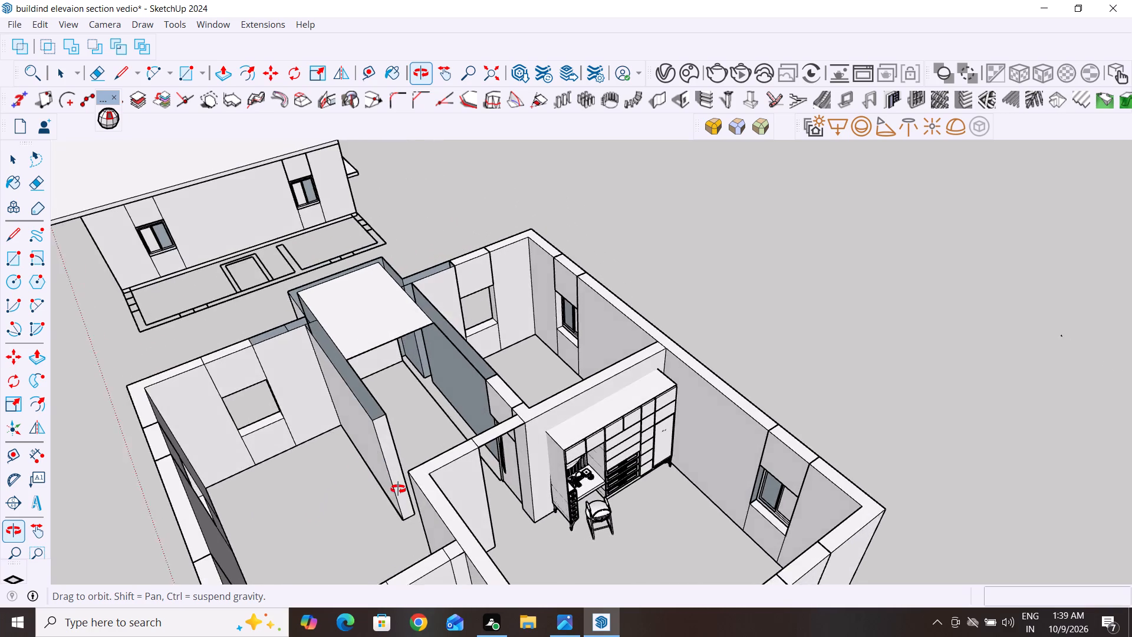
pyautogui.moveTo(398, 489); pyautogui.dragTo(399, 505, button='middle')
pyautogui.click(15, 260)
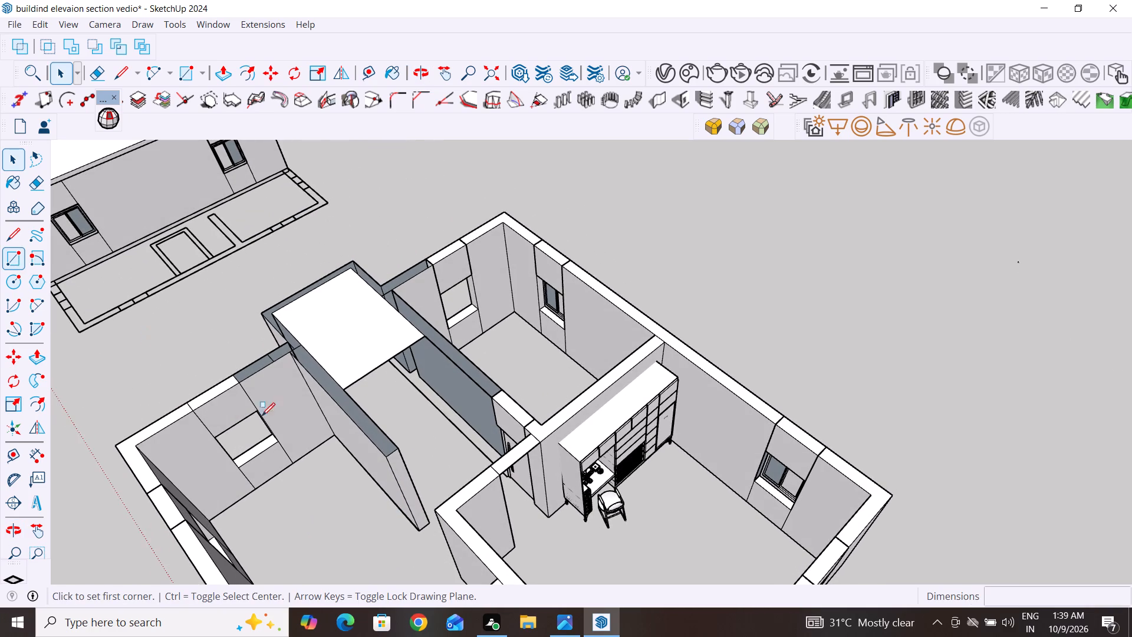
pyautogui.click(337, 404)
pyautogui.click(397, 451)
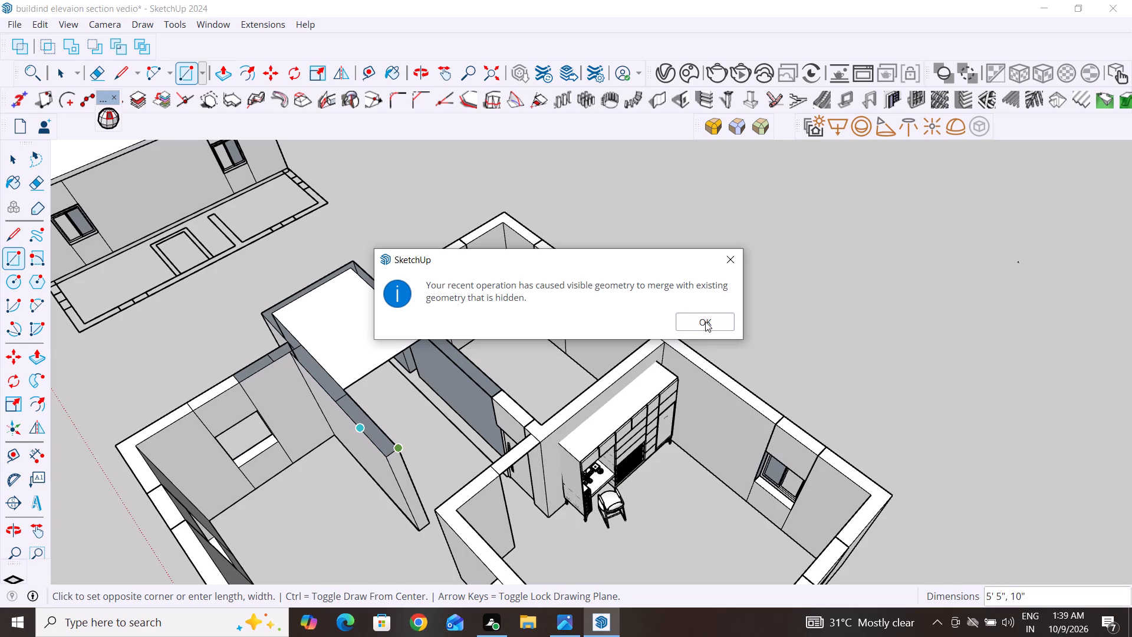
pyautogui.scroll(2, 337, 422)
pyautogui.click(709, 323)
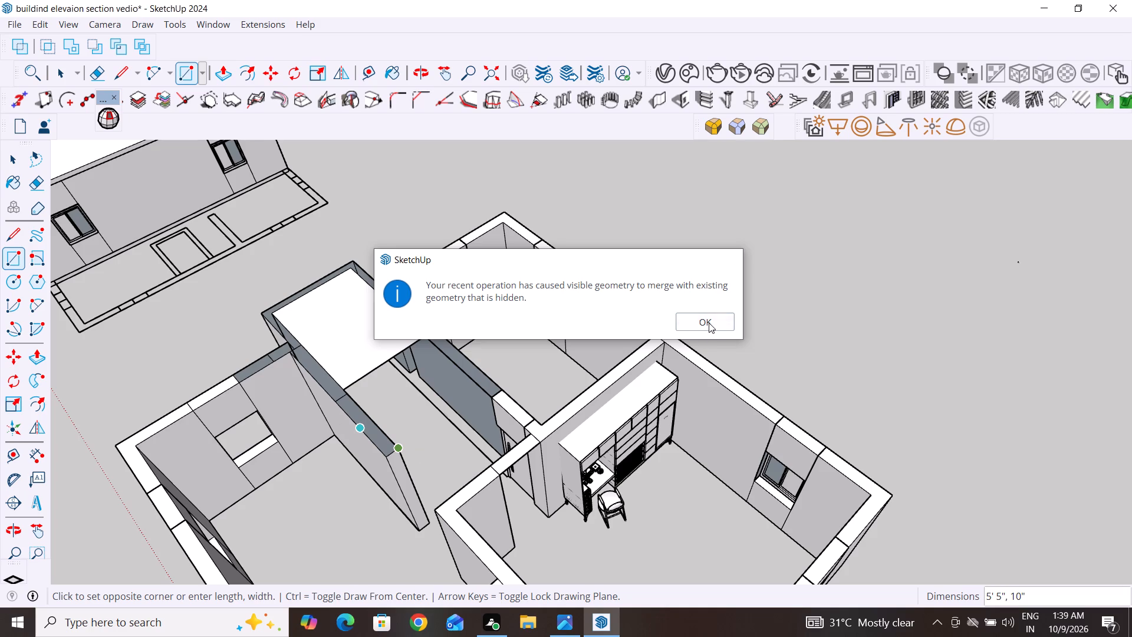
# Delete the horizontal face covering part of the passage between the two walls.
pyautogui.scroll(4, 289, 415)
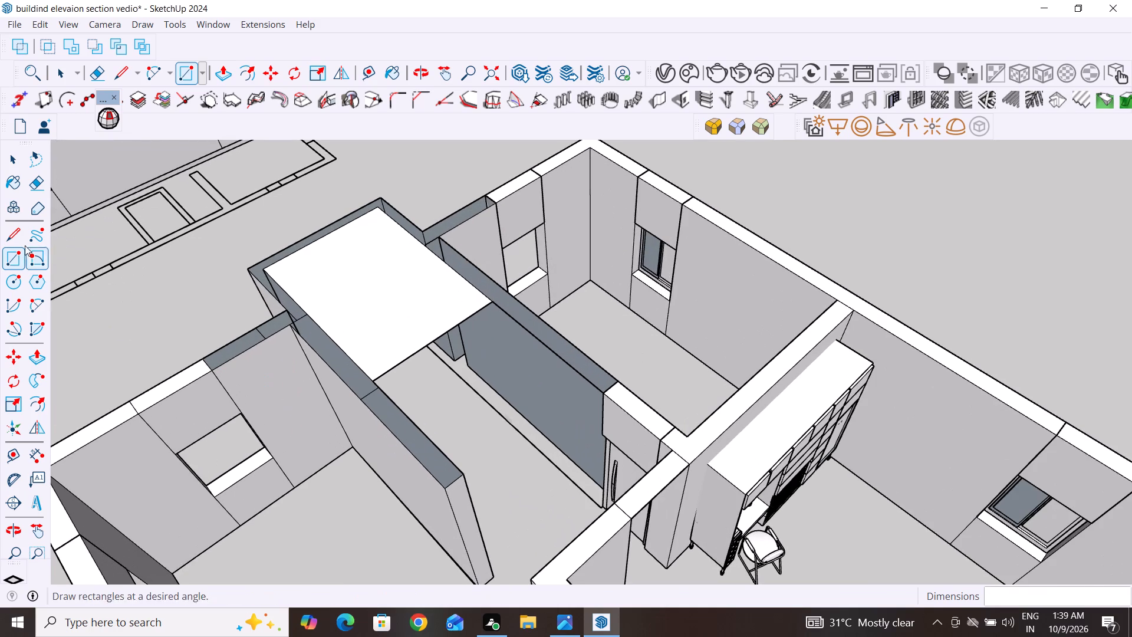
pyautogui.click(14, 162)
pyautogui.scroll(4, 262, 320)
pyautogui.click(486, 285)
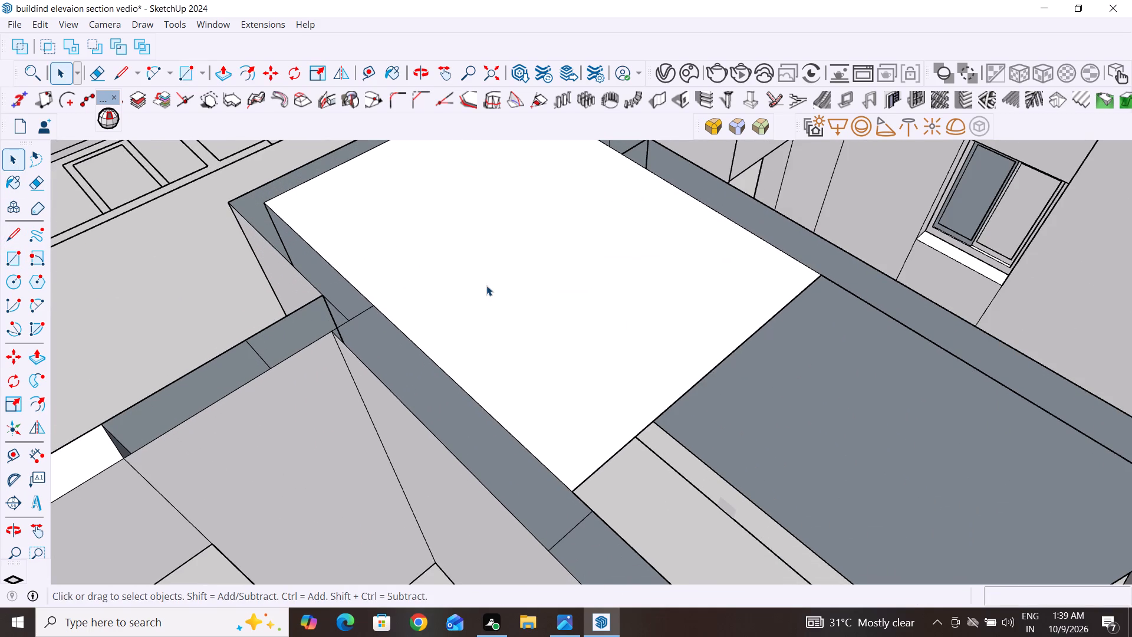
pyautogui.press('Delete')
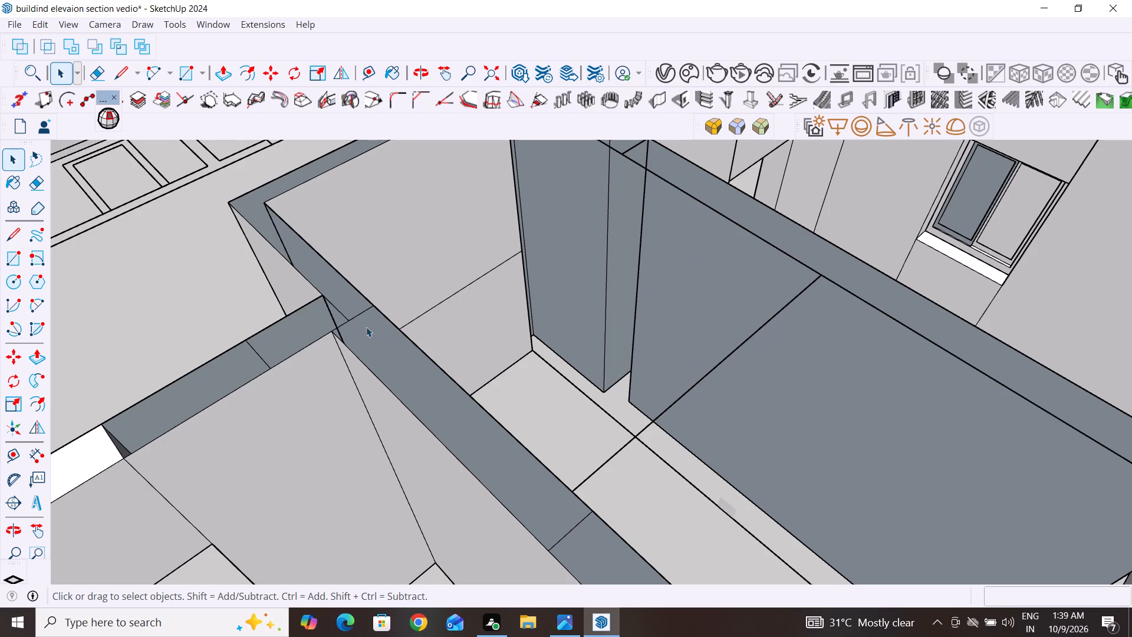
# Delete the three stray edges on the wall top where the window wall meets the passage wall.
pyautogui.click(361, 311)
pyautogui.press('Delete')
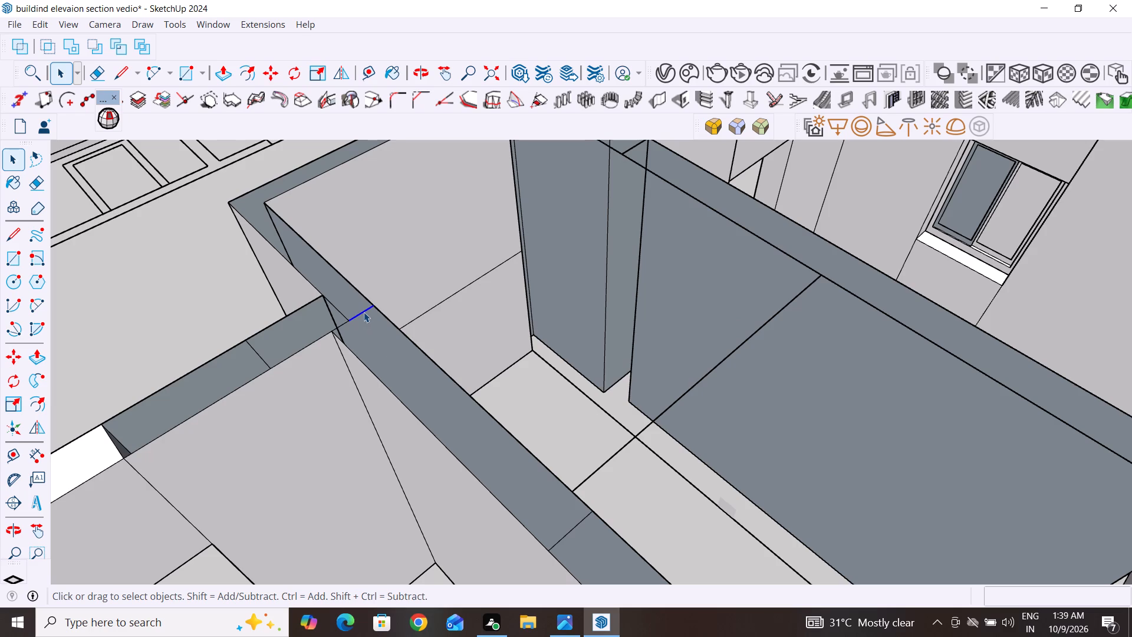
pyautogui.click(342, 326)
pyautogui.press('Delete')
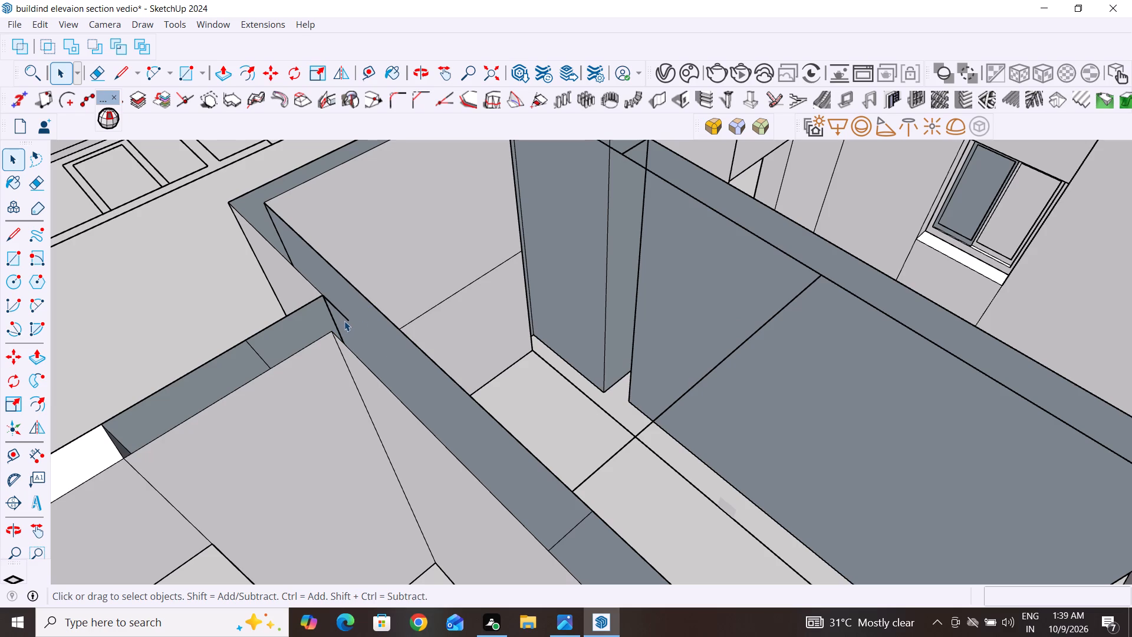
pyautogui.click(345, 316)
pyautogui.press('Delete')
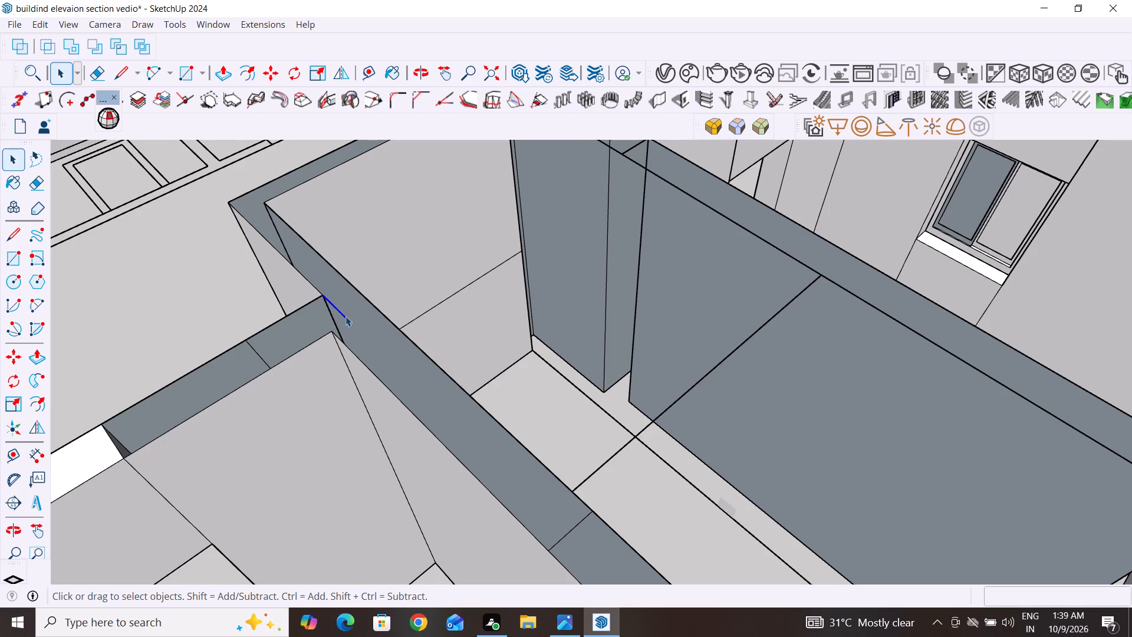
# Delete the leftover edge spanning the passage between its walls and the short edge crossing the wall top at the junction.
pyautogui.scroll(-4, 350, 333)
pyautogui.moveTo(699, 425); pyautogui.dragTo(612, 436, button='middle')
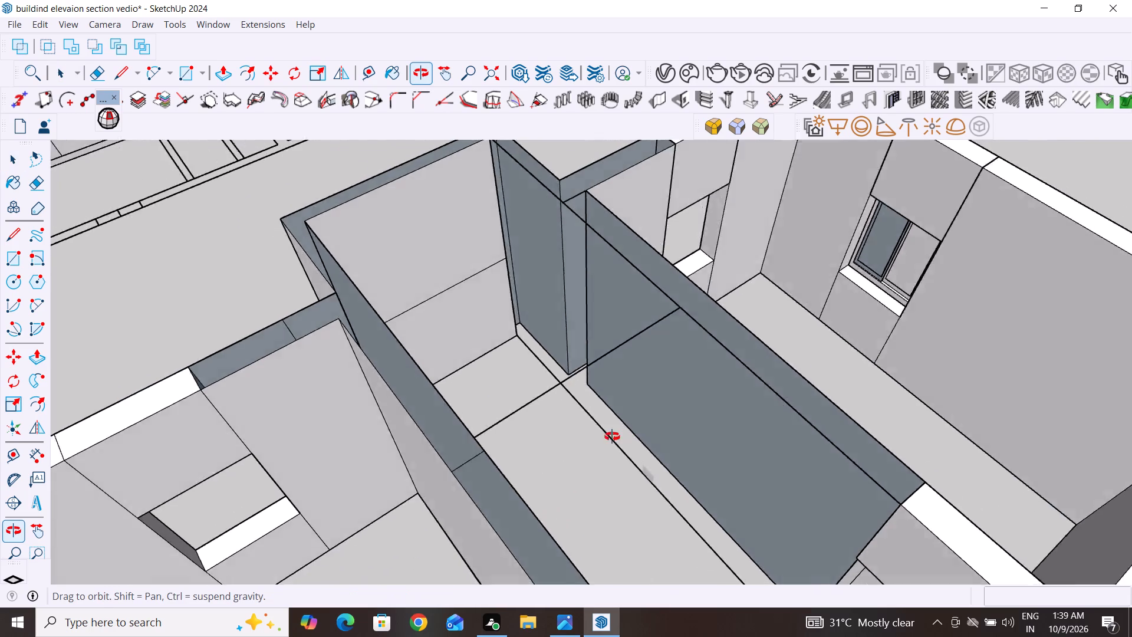
pyautogui.moveTo(612, 436); pyautogui.dragTo(389, 419, button='middle')
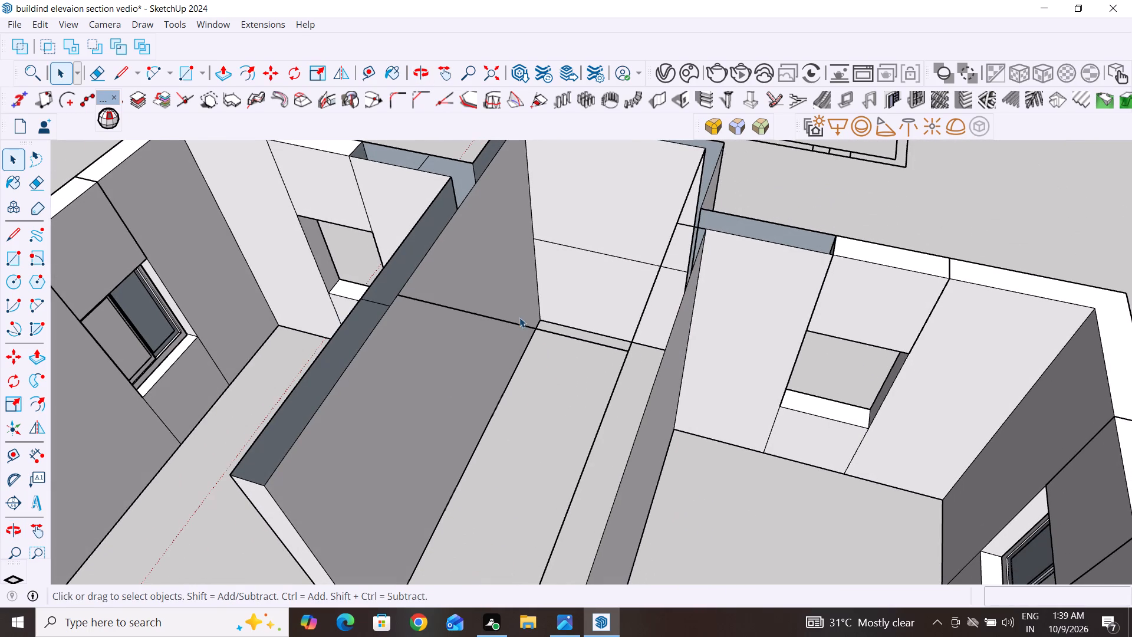
pyautogui.click(519, 326)
pyautogui.press('Delete')
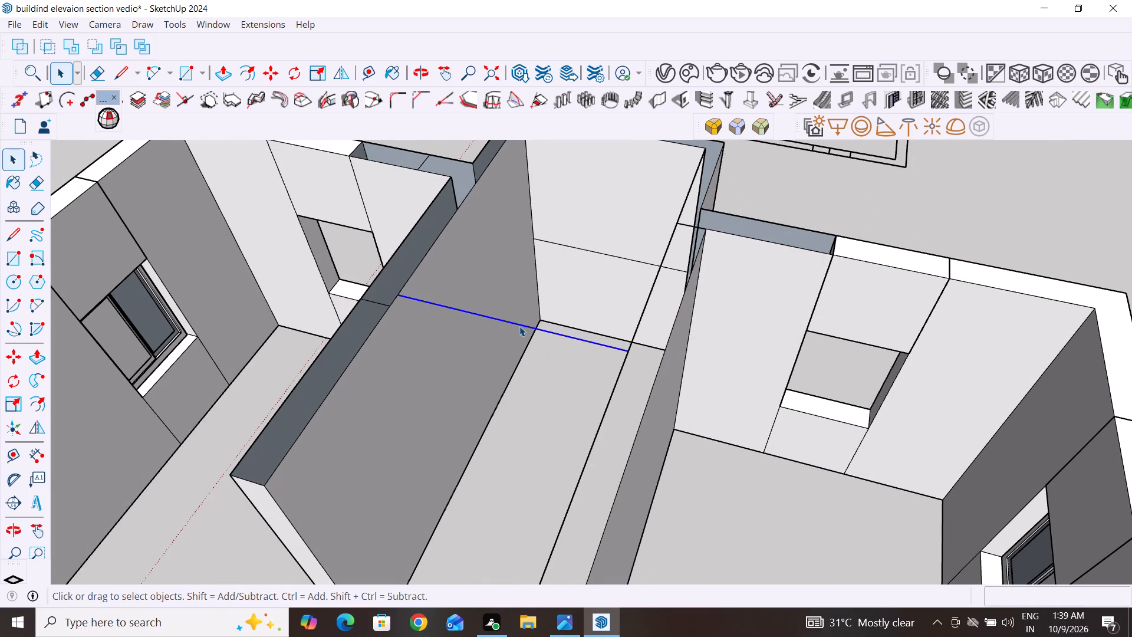
pyautogui.scroll(-4, 519, 346)
pyautogui.scroll(4, 600, 278)
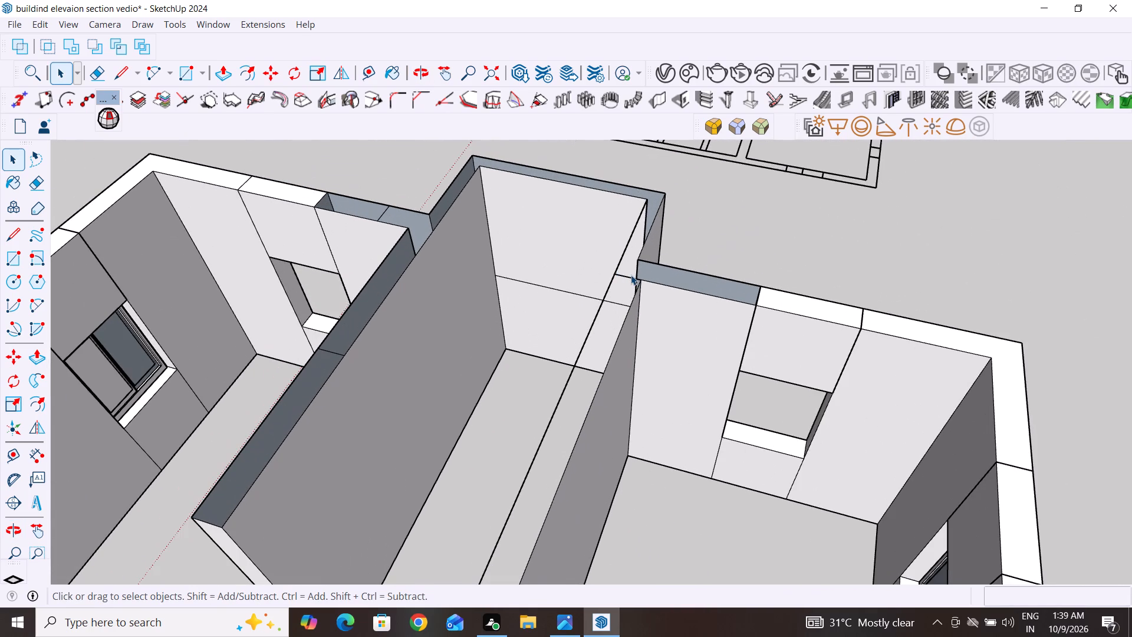
pyautogui.click(631, 277)
pyautogui.press('Delete')
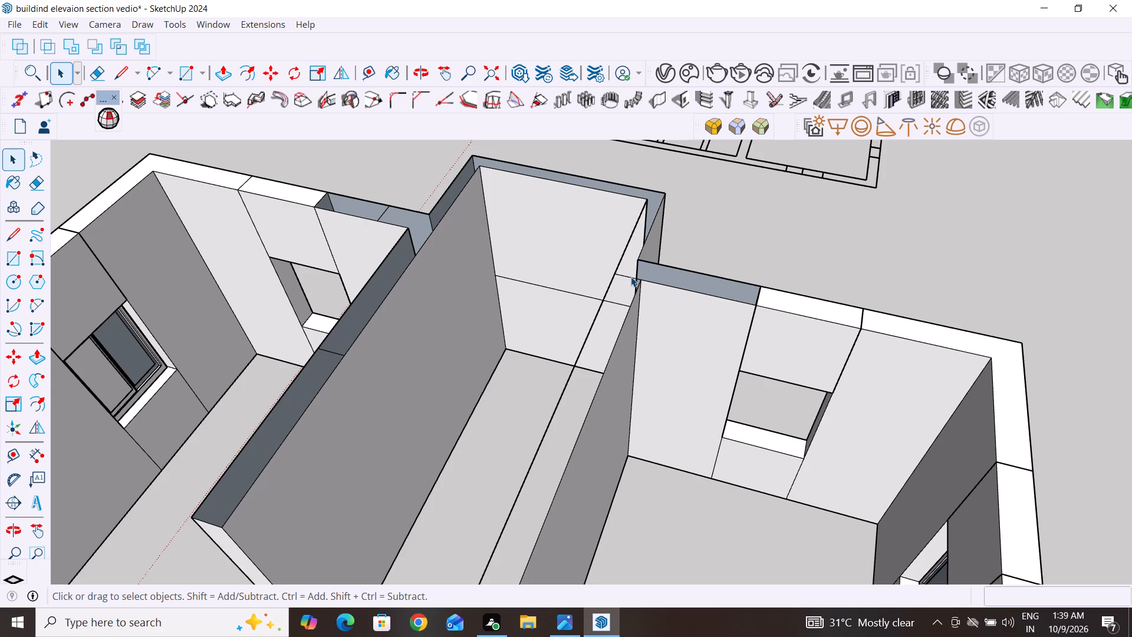
pyautogui.click(631, 277)
pyautogui.press('Delete')
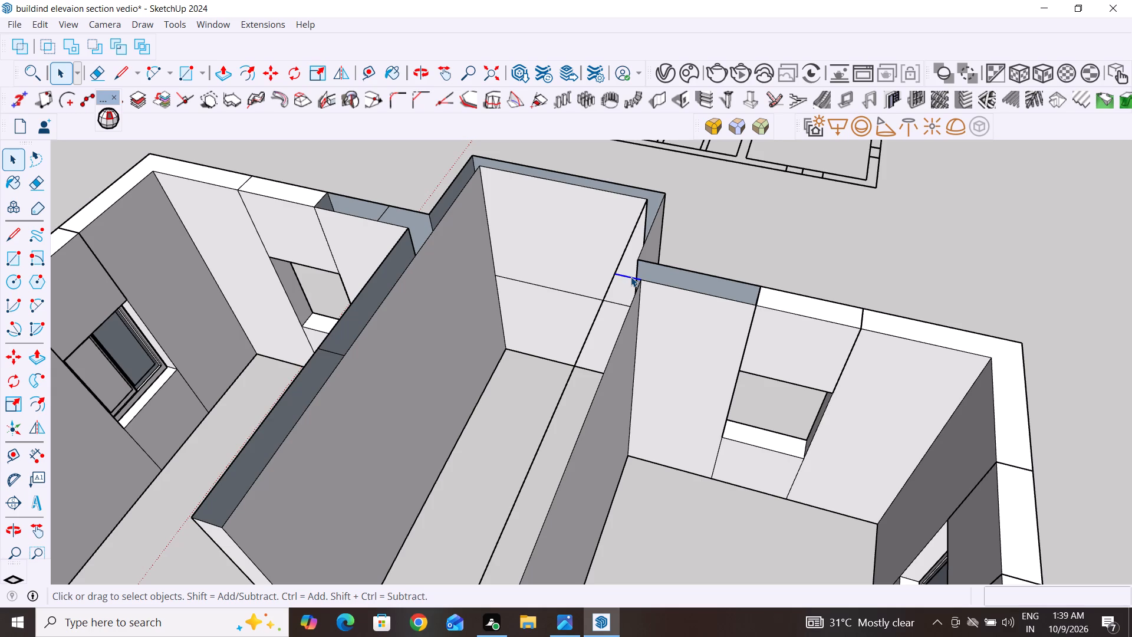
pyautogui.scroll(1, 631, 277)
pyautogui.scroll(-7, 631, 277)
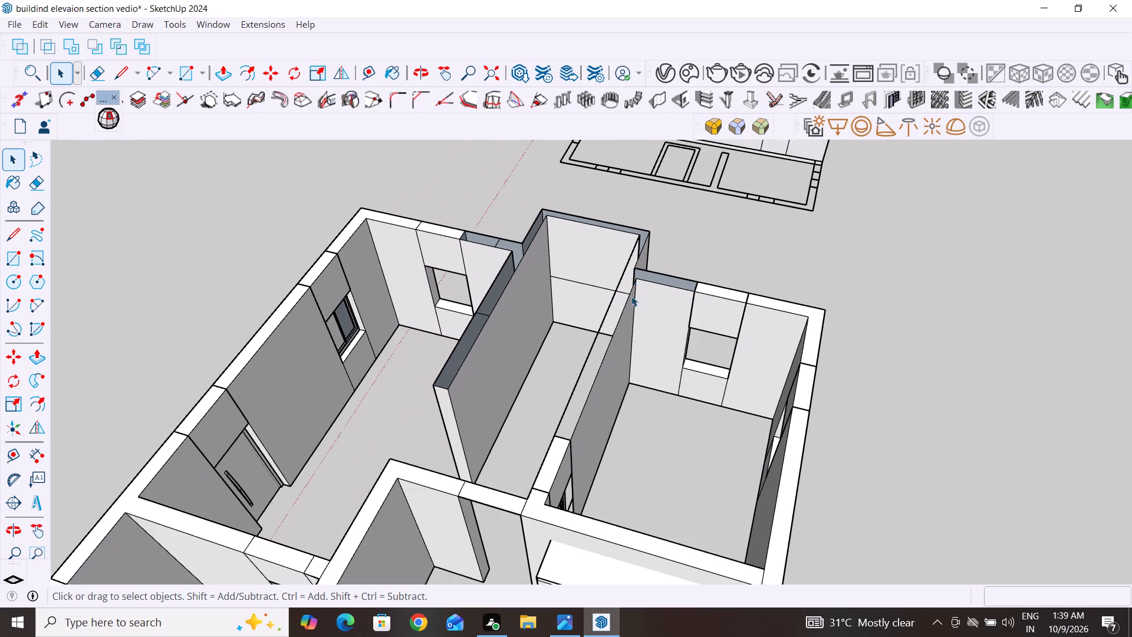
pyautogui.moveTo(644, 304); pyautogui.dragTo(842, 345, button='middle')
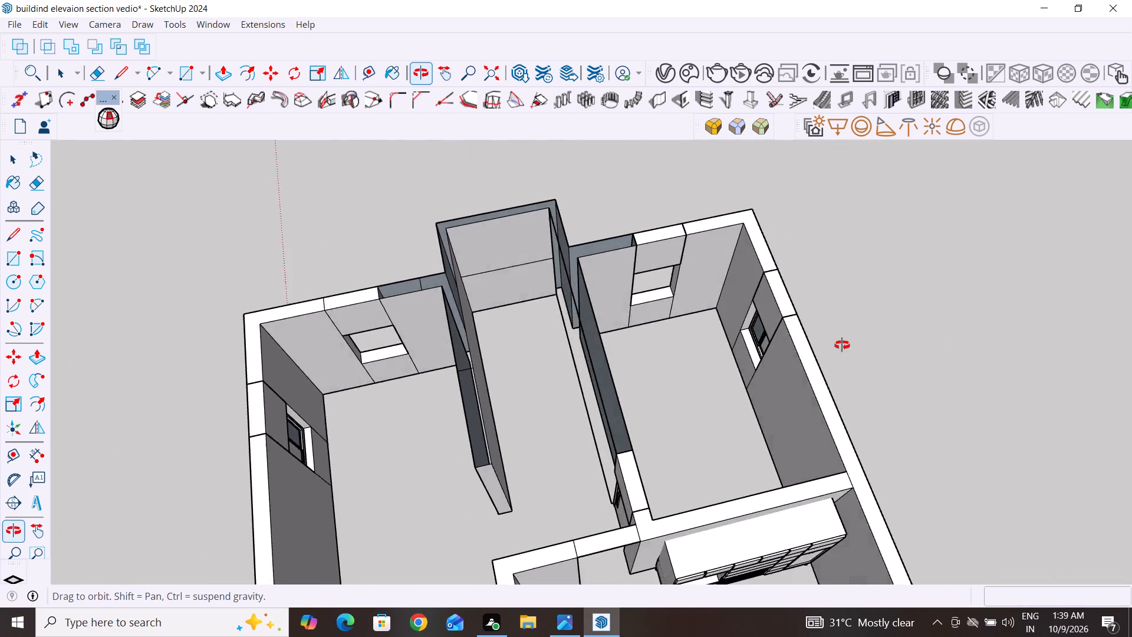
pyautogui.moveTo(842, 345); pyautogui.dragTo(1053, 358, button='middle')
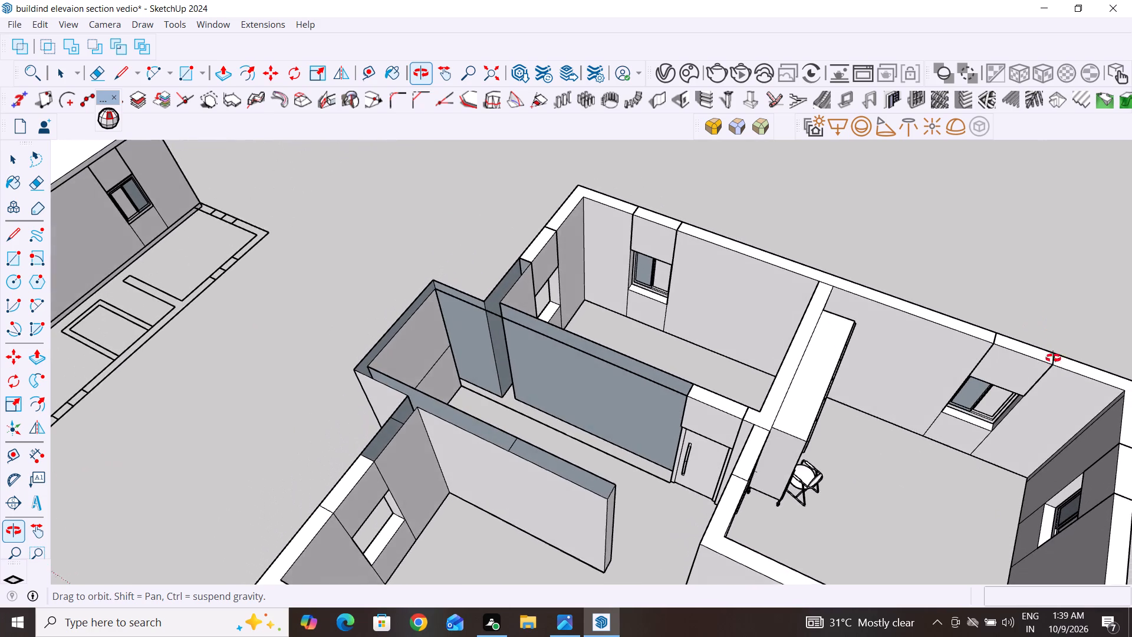
# Draw a rectangle 15' 8 1/16" by 10' over the open inner side of the passage wall, ending beside the bedroom door.
pyautogui.moveTo(1053, 358); pyautogui.dragTo(1131, 382, button='middle')
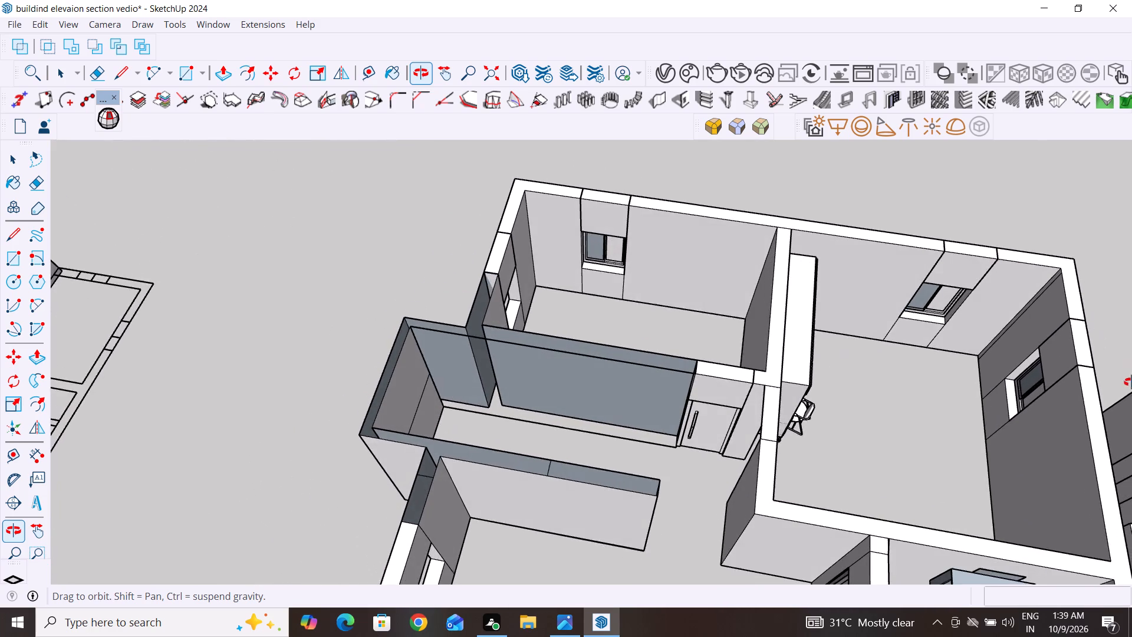
pyautogui.moveTo(1131, 382); pyautogui.dragTo(1131, 403, button='middle')
pyautogui.scroll(4, 439, 404)
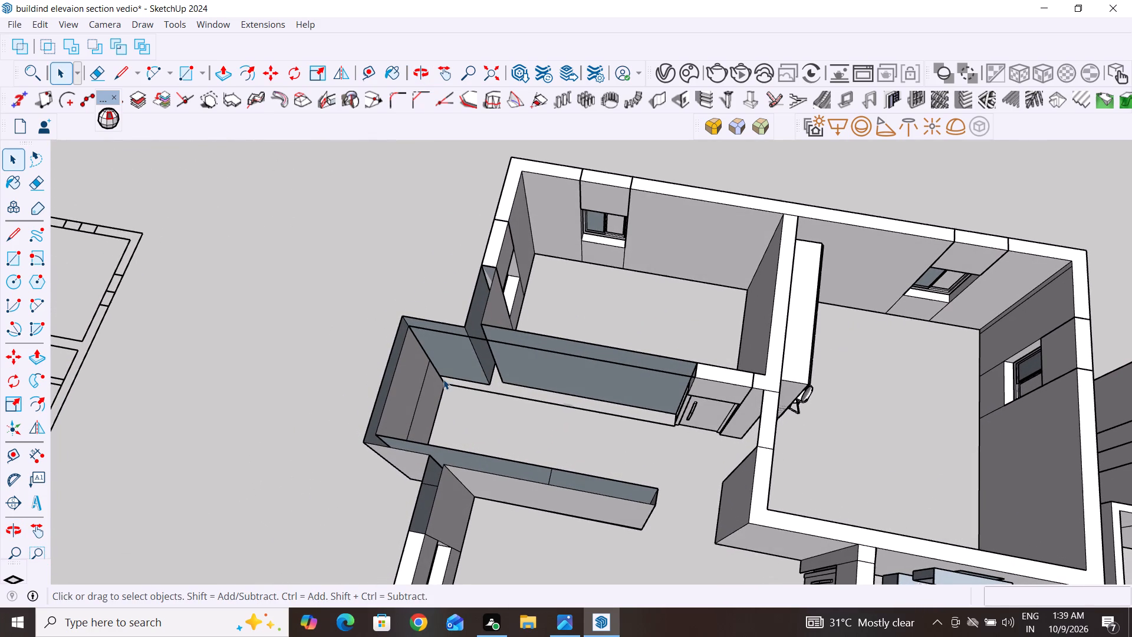
pyautogui.scroll(4, 443, 379)
pyautogui.moveTo(613, 446); pyautogui.dragTo(774, 464, button='middle')
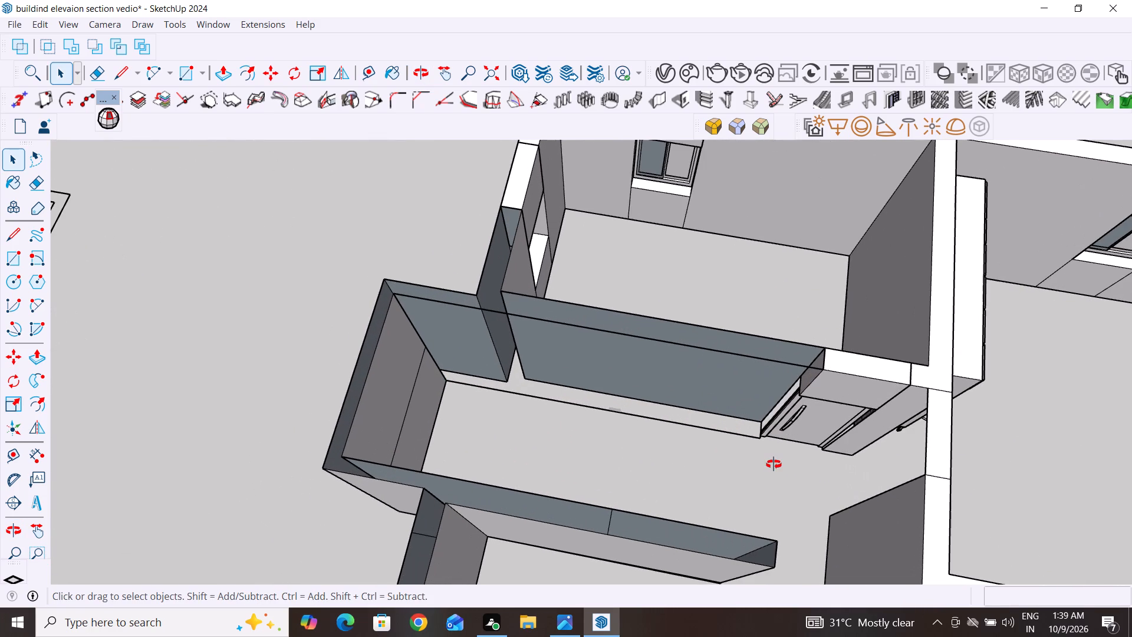
pyautogui.moveTo(774, 464); pyautogui.dragTo(808, 404, button='middle')
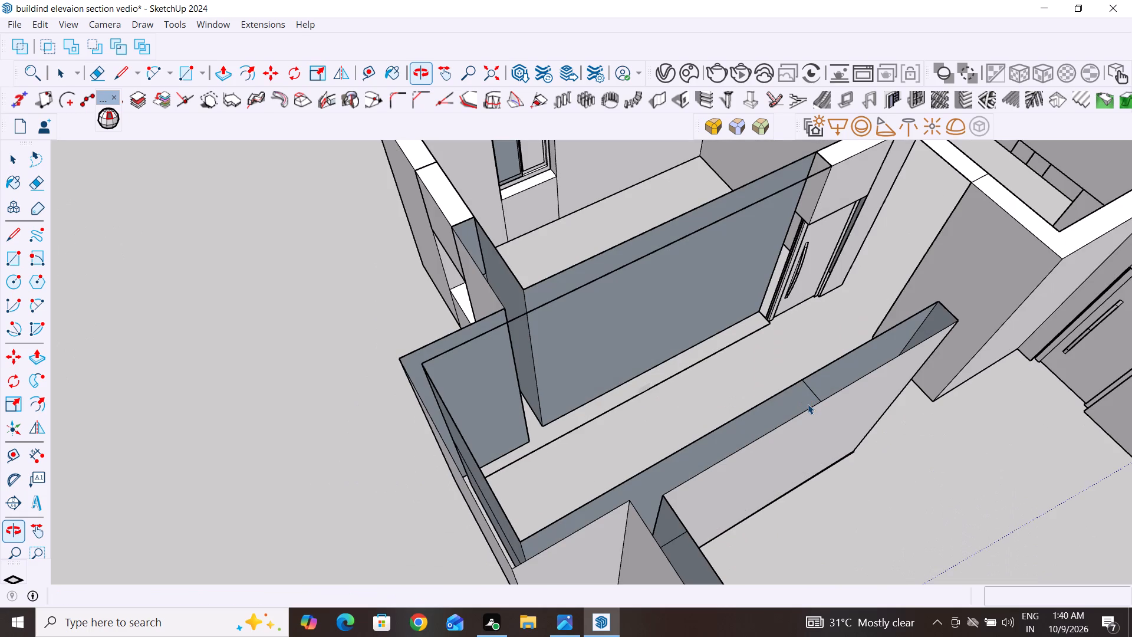
pyautogui.click(17, 257)
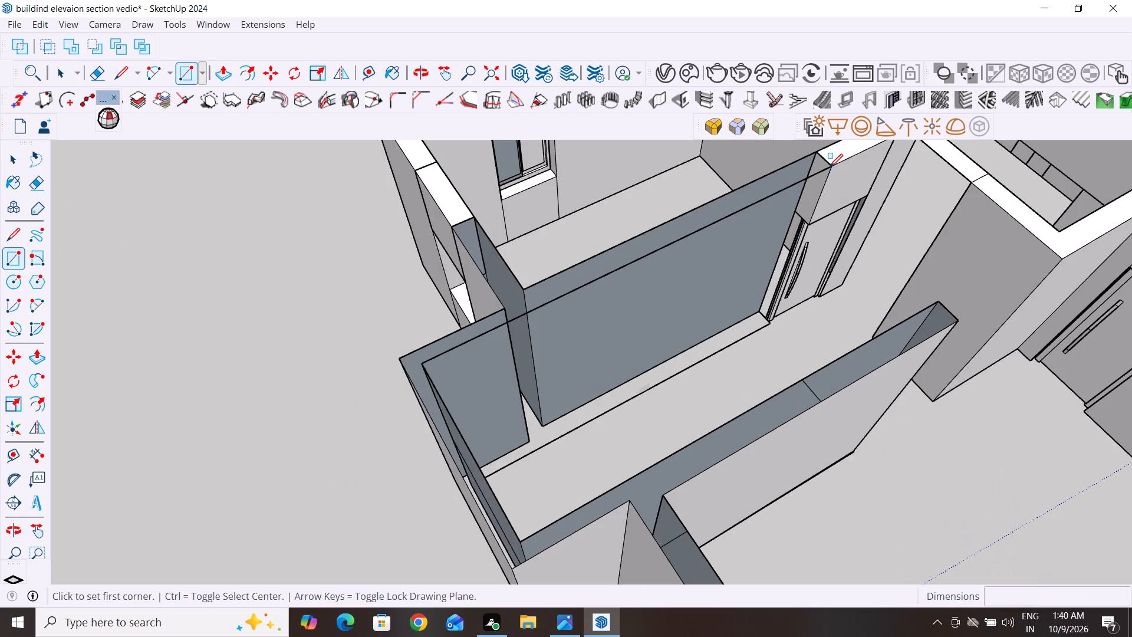
pyautogui.click(830, 167)
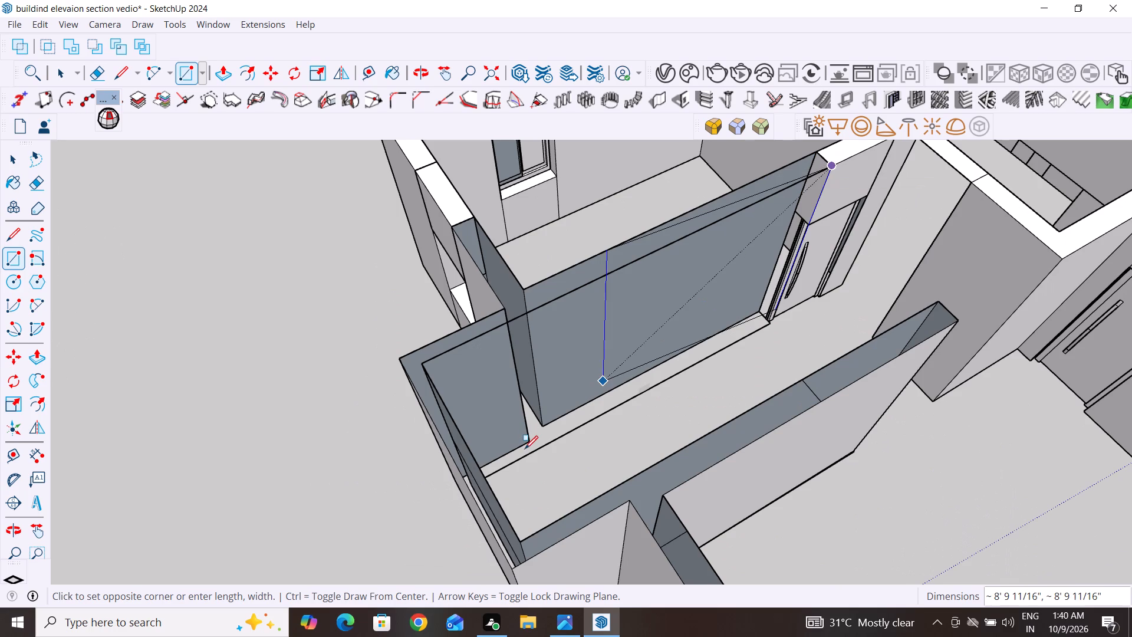
pyautogui.moveTo(527, 479); pyautogui.dragTo(368, 495, button='middle')
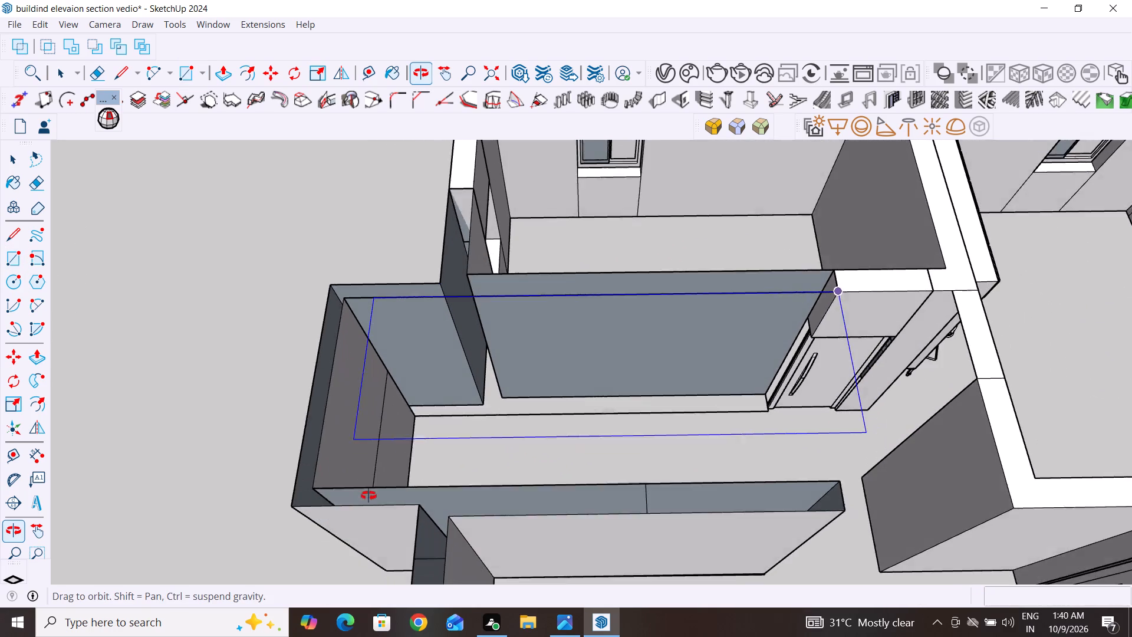
pyautogui.moveTo(368, 495); pyautogui.dragTo(369, 495, button='middle')
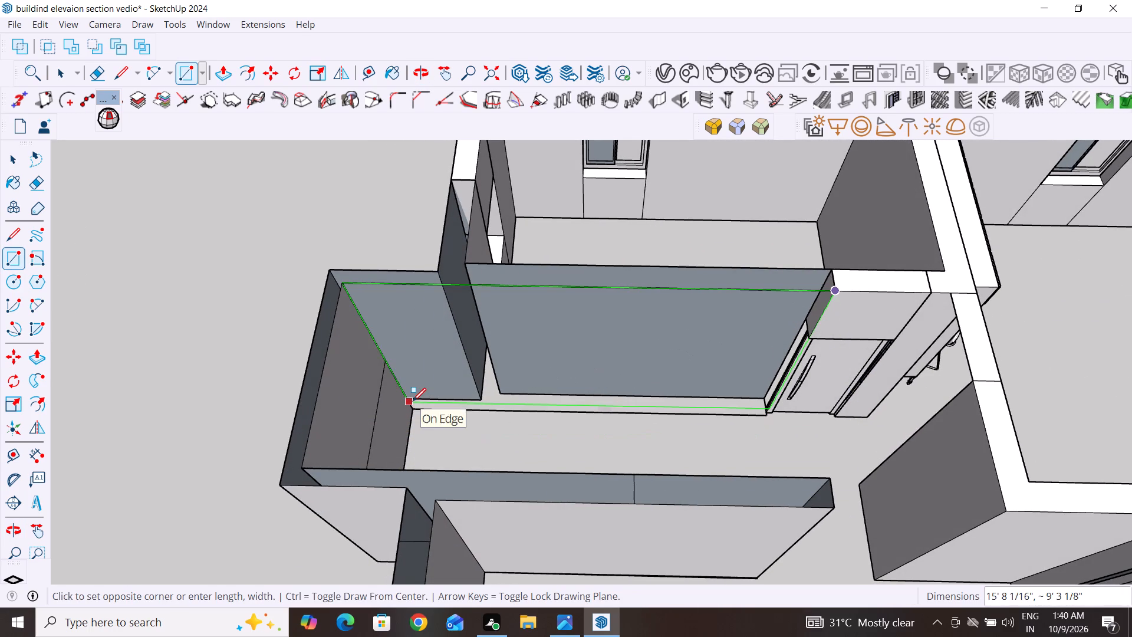
pyautogui.click(413, 405)
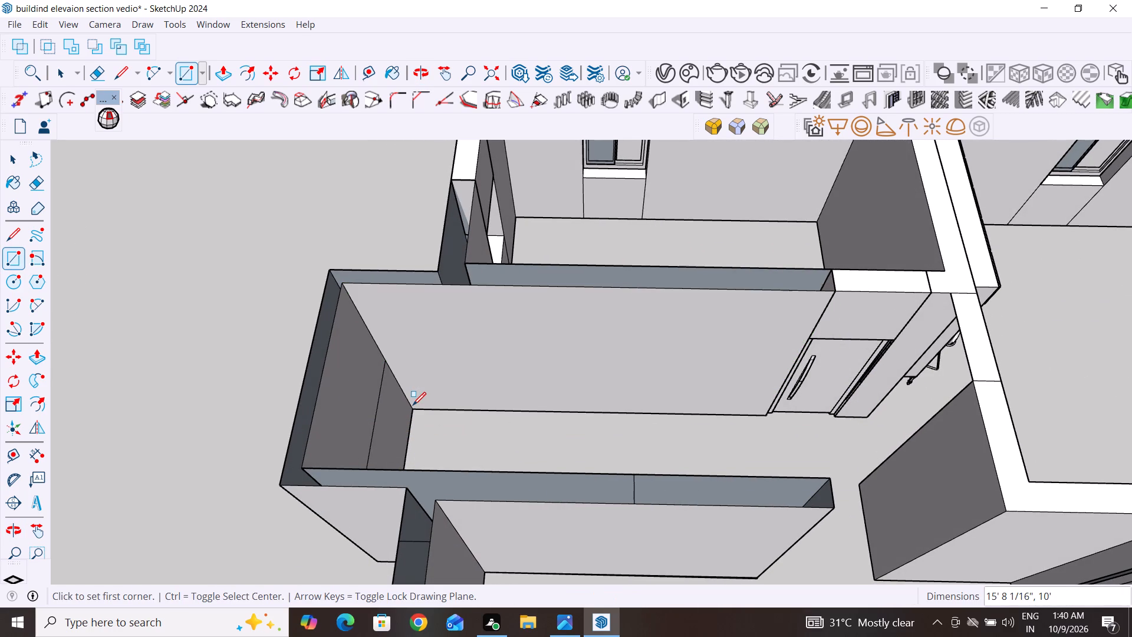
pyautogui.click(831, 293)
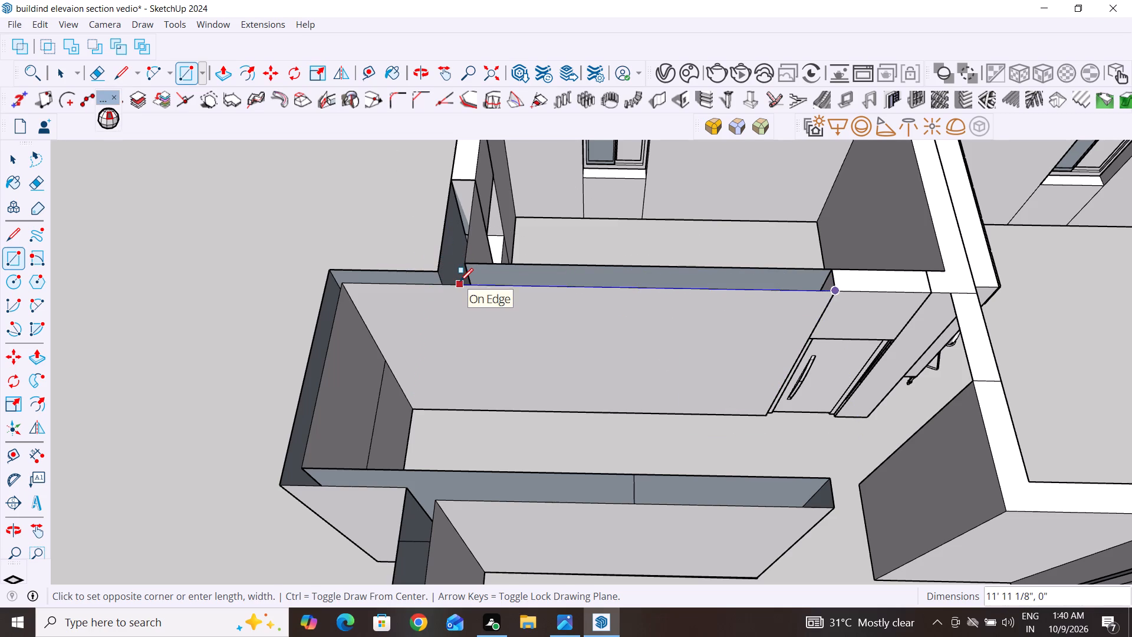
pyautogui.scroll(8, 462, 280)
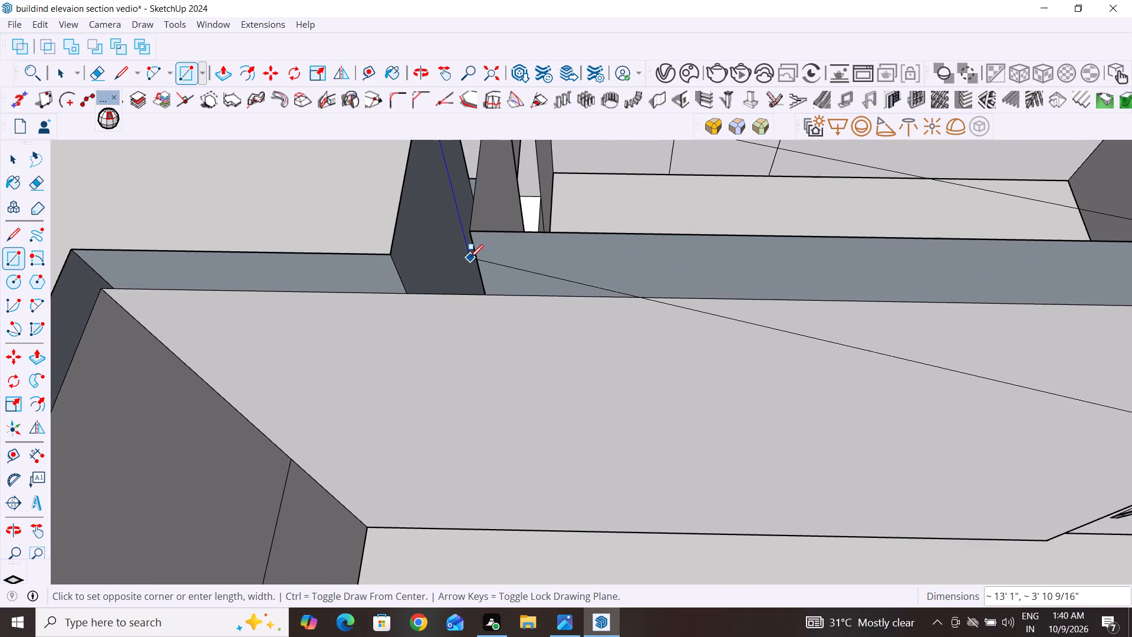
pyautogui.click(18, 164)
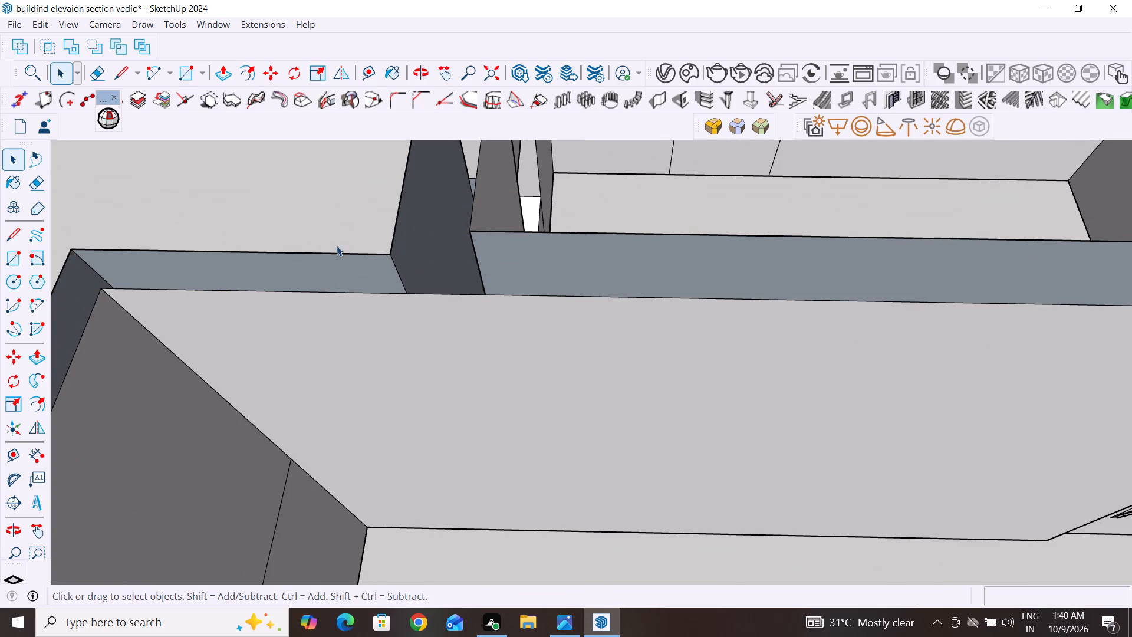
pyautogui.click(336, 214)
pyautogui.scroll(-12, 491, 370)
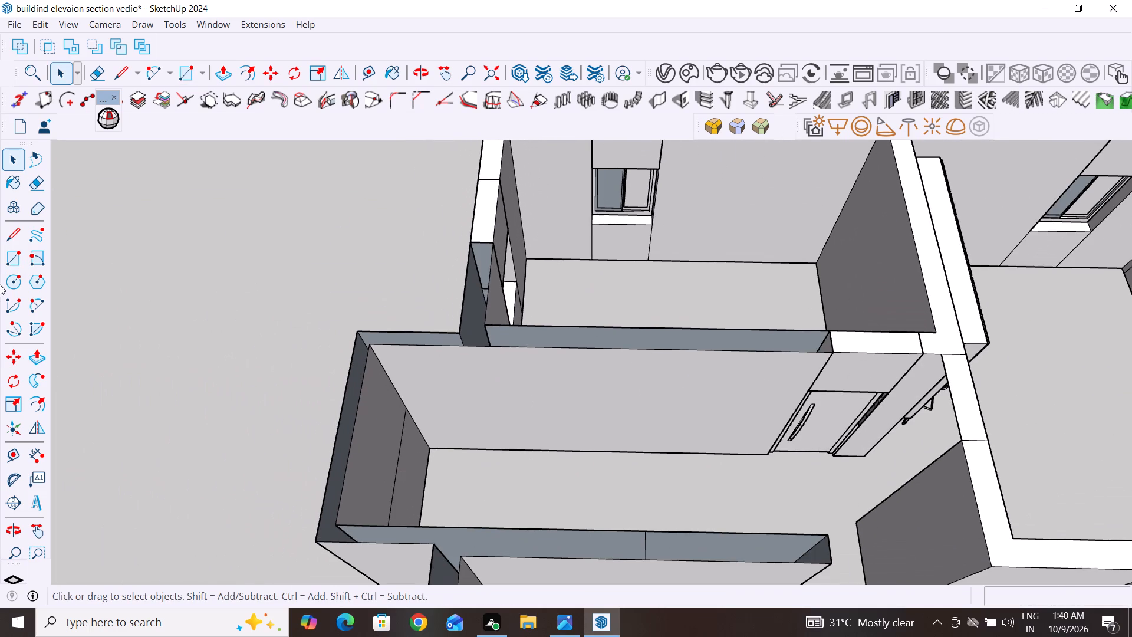
# Draw a rectangle 11' 10 1/16" by 10" on the passage wall top, between the window wall and the door section.
pyautogui.click(13, 258)
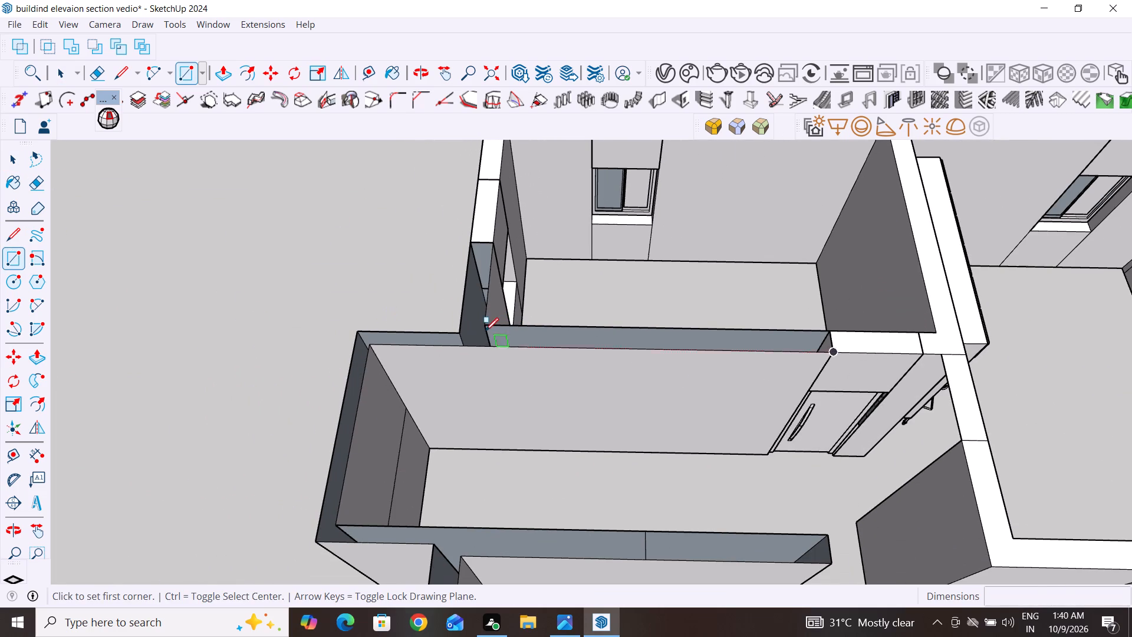
pyautogui.click(485, 326)
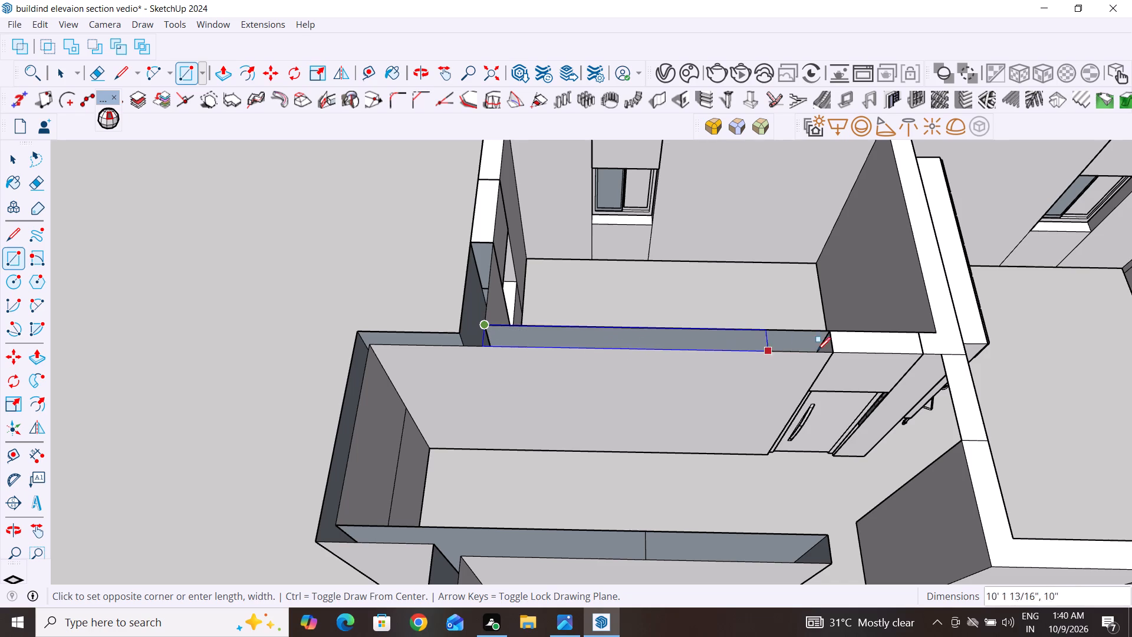
pyautogui.click(834, 350)
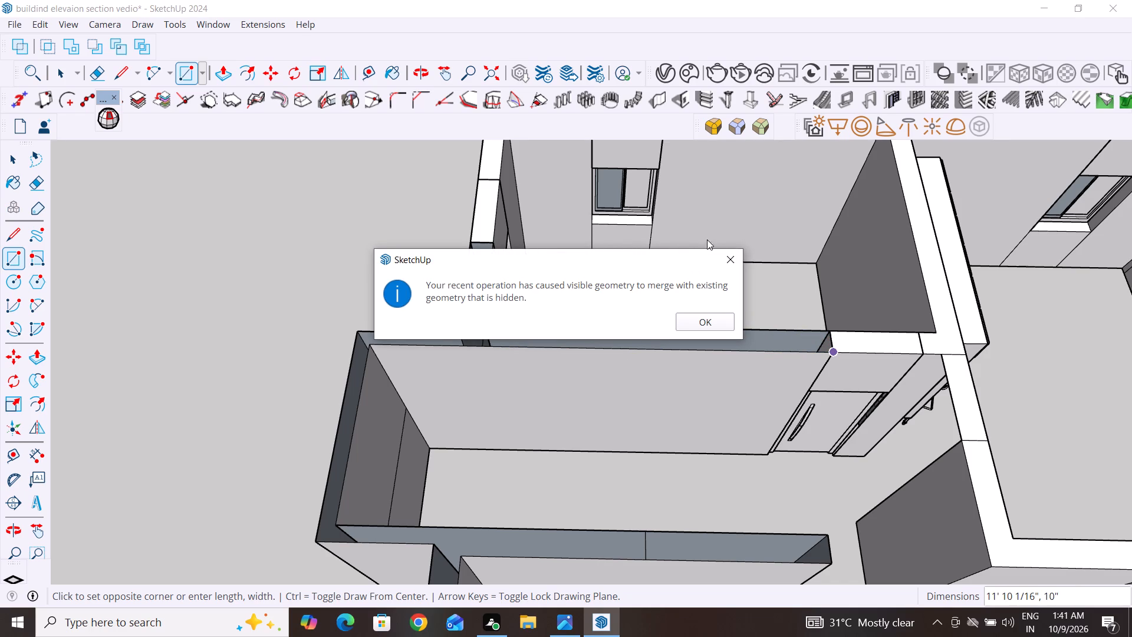
pyautogui.click(725, 258)
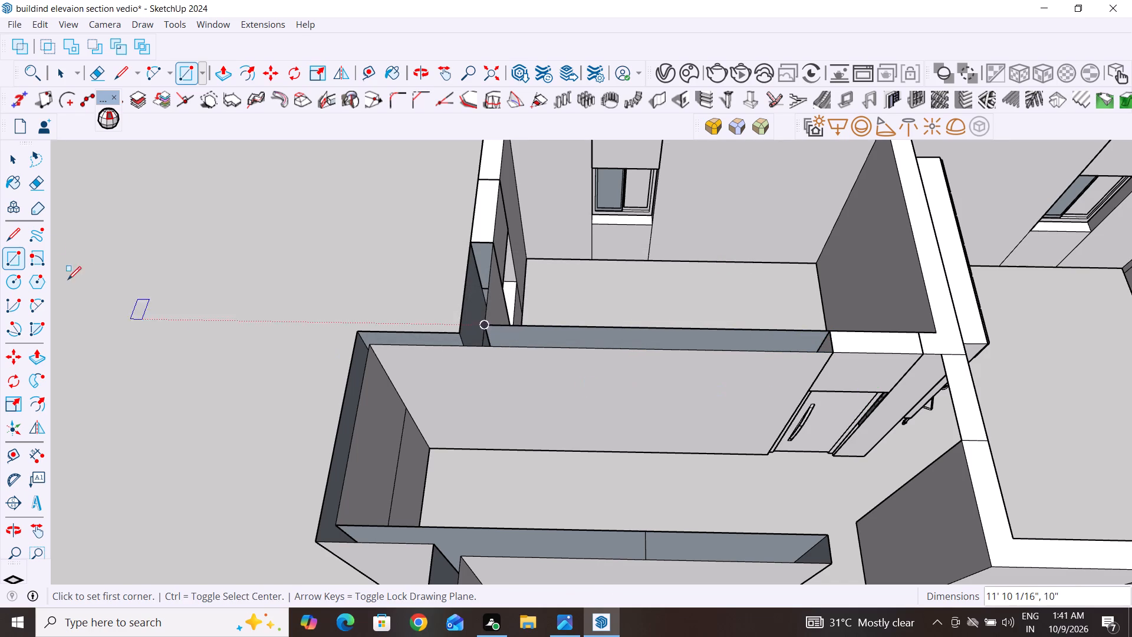
pyautogui.click(14, 164)
pyautogui.click(183, 255)
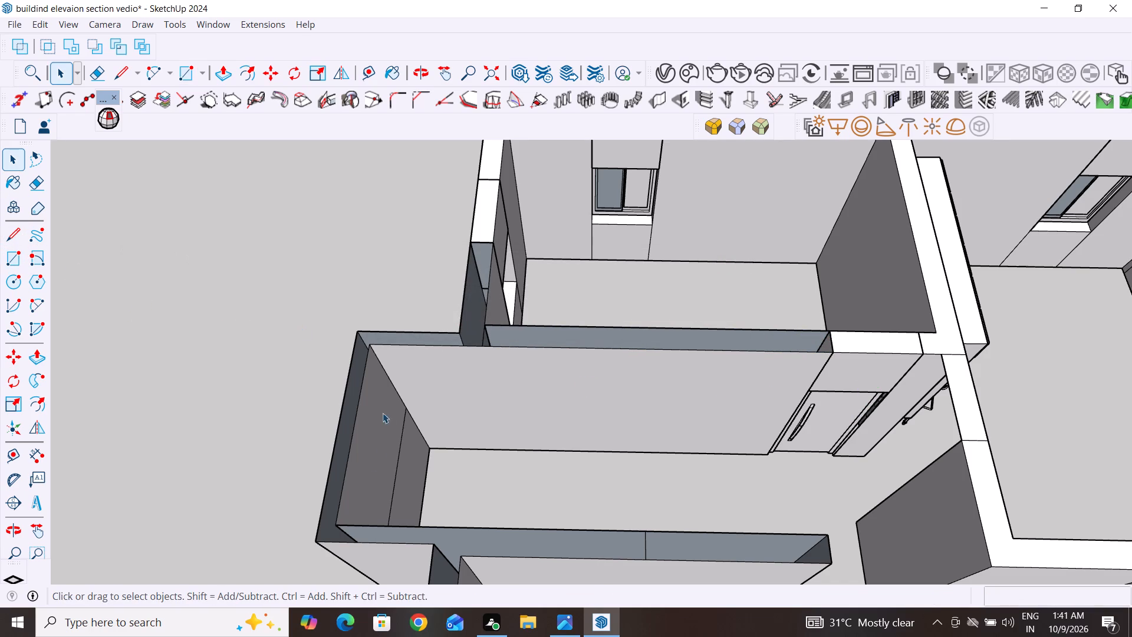
# Delete the short edge crossing the window wall's top just before it meets the opposite passage wall.
pyautogui.scroll(-5, 594, 426)
pyautogui.moveTo(730, 484); pyautogui.dragTo(545, 487, button='middle')
pyautogui.scroll(4, 364, 423)
pyautogui.scroll(5, 432, 446)
pyautogui.moveTo(454, 436); pyautogui.dragTo(529, 426, button='middle')
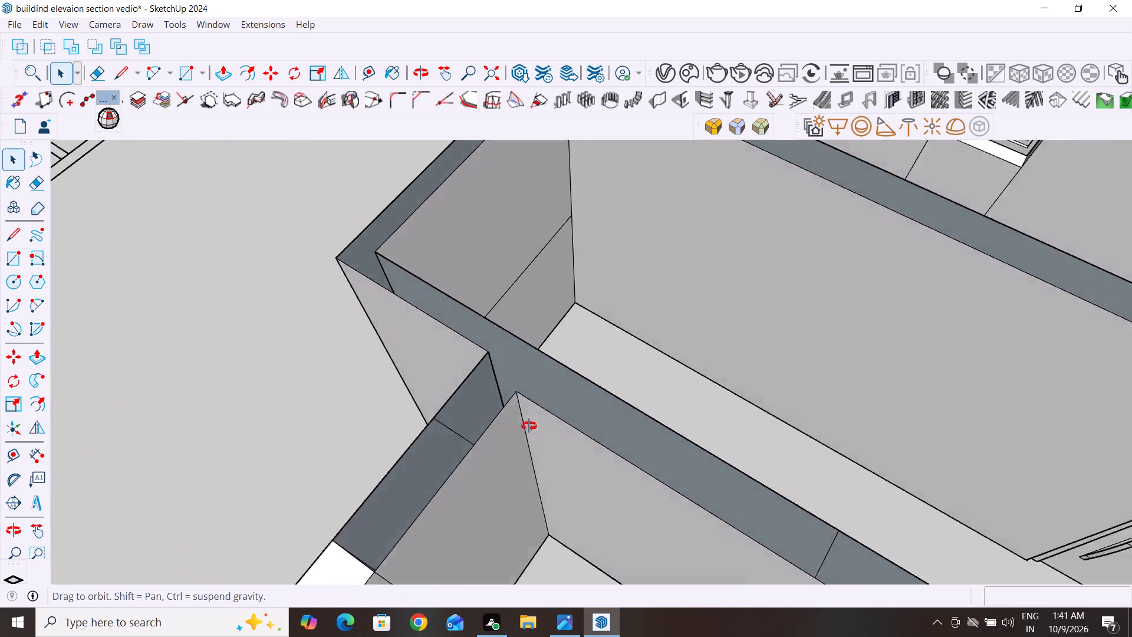
pyautogui.moveTo(529, 426); pyautogui.dragTo(634, 419, button='middle')
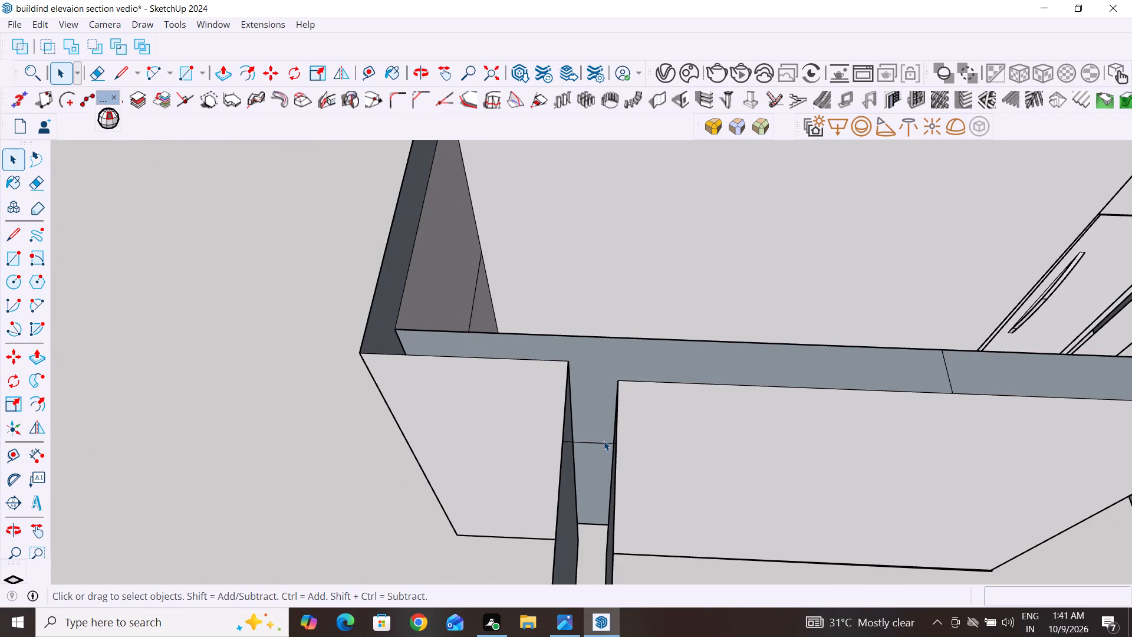
pyautogui.click(604, 444)
pyautogui.press('Delete')
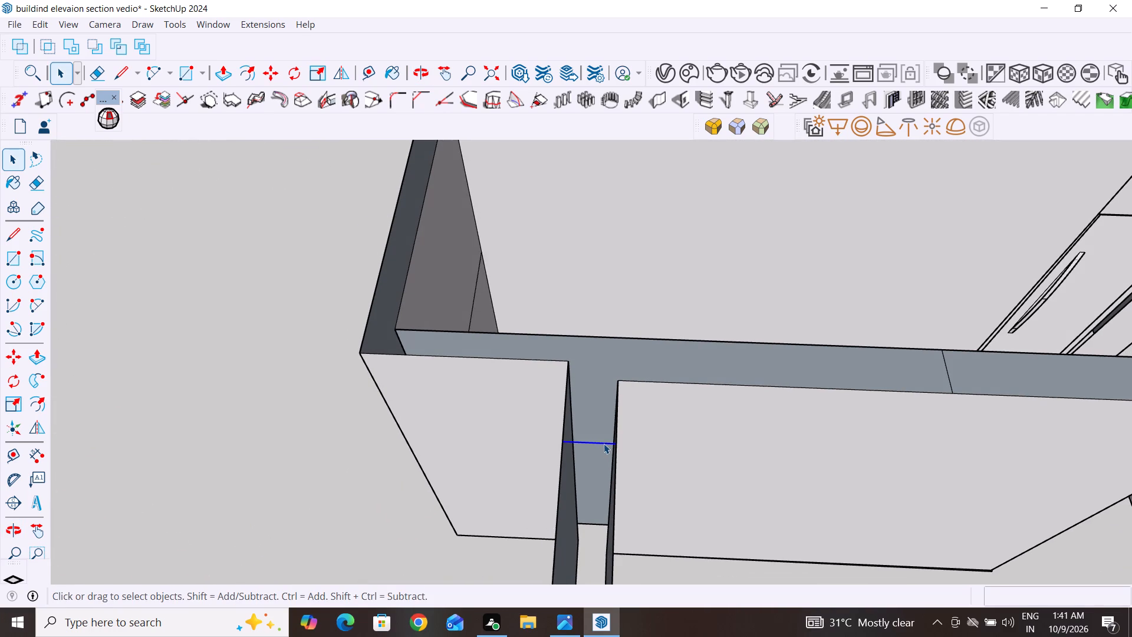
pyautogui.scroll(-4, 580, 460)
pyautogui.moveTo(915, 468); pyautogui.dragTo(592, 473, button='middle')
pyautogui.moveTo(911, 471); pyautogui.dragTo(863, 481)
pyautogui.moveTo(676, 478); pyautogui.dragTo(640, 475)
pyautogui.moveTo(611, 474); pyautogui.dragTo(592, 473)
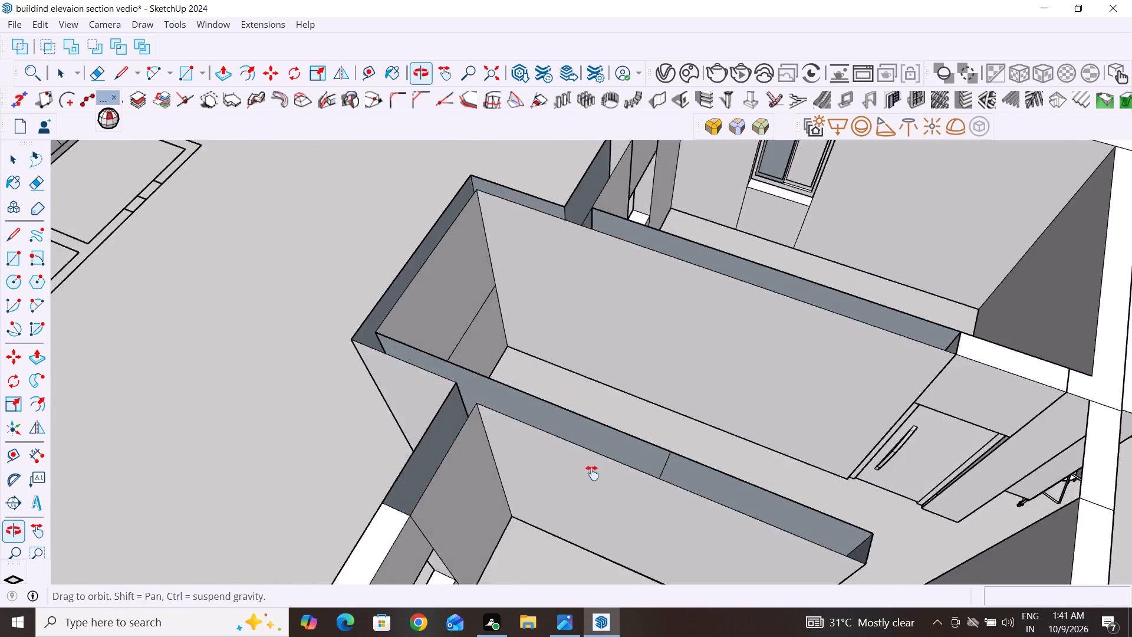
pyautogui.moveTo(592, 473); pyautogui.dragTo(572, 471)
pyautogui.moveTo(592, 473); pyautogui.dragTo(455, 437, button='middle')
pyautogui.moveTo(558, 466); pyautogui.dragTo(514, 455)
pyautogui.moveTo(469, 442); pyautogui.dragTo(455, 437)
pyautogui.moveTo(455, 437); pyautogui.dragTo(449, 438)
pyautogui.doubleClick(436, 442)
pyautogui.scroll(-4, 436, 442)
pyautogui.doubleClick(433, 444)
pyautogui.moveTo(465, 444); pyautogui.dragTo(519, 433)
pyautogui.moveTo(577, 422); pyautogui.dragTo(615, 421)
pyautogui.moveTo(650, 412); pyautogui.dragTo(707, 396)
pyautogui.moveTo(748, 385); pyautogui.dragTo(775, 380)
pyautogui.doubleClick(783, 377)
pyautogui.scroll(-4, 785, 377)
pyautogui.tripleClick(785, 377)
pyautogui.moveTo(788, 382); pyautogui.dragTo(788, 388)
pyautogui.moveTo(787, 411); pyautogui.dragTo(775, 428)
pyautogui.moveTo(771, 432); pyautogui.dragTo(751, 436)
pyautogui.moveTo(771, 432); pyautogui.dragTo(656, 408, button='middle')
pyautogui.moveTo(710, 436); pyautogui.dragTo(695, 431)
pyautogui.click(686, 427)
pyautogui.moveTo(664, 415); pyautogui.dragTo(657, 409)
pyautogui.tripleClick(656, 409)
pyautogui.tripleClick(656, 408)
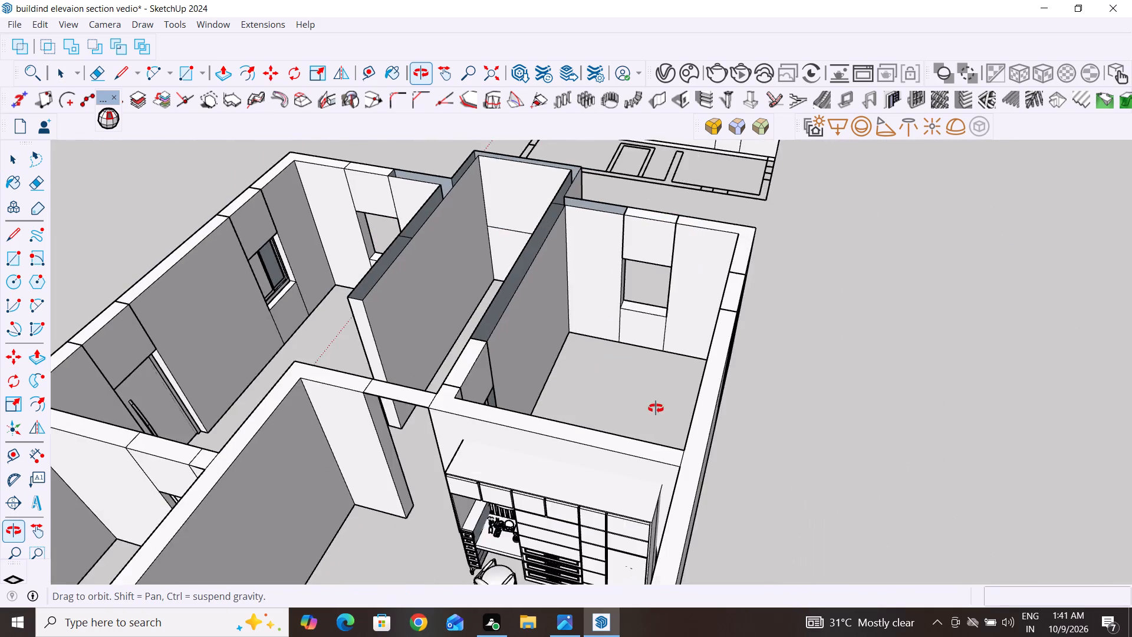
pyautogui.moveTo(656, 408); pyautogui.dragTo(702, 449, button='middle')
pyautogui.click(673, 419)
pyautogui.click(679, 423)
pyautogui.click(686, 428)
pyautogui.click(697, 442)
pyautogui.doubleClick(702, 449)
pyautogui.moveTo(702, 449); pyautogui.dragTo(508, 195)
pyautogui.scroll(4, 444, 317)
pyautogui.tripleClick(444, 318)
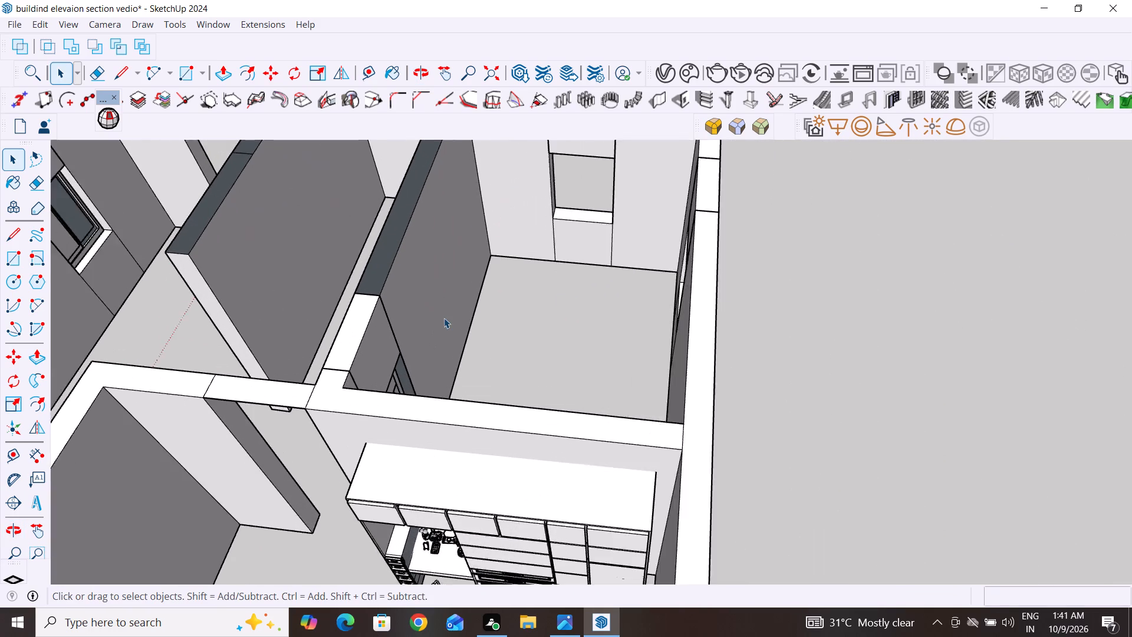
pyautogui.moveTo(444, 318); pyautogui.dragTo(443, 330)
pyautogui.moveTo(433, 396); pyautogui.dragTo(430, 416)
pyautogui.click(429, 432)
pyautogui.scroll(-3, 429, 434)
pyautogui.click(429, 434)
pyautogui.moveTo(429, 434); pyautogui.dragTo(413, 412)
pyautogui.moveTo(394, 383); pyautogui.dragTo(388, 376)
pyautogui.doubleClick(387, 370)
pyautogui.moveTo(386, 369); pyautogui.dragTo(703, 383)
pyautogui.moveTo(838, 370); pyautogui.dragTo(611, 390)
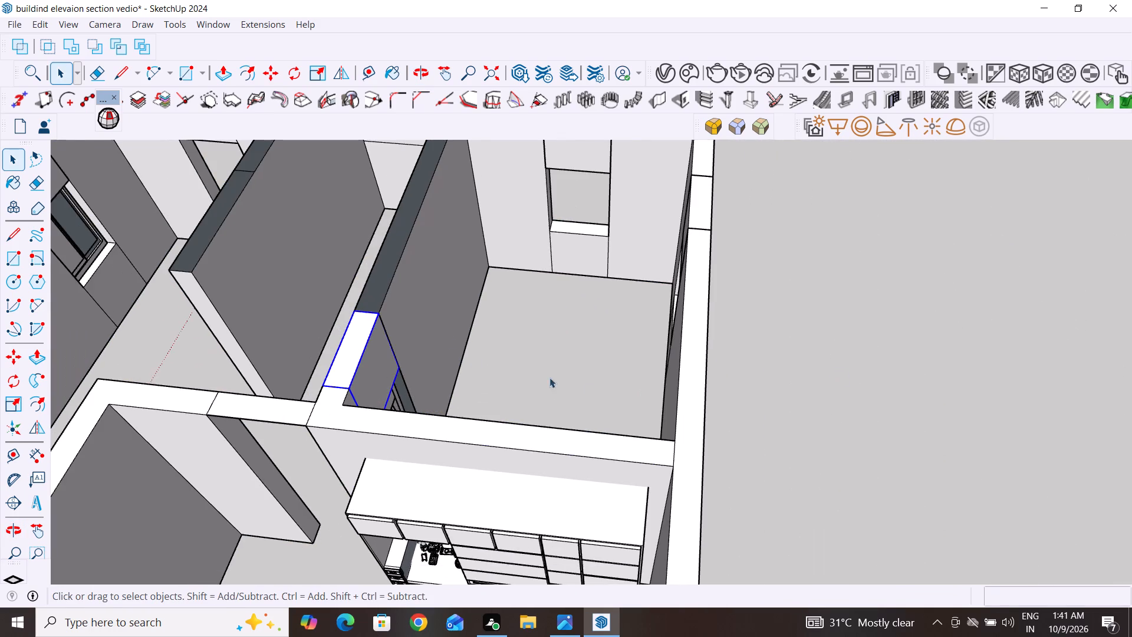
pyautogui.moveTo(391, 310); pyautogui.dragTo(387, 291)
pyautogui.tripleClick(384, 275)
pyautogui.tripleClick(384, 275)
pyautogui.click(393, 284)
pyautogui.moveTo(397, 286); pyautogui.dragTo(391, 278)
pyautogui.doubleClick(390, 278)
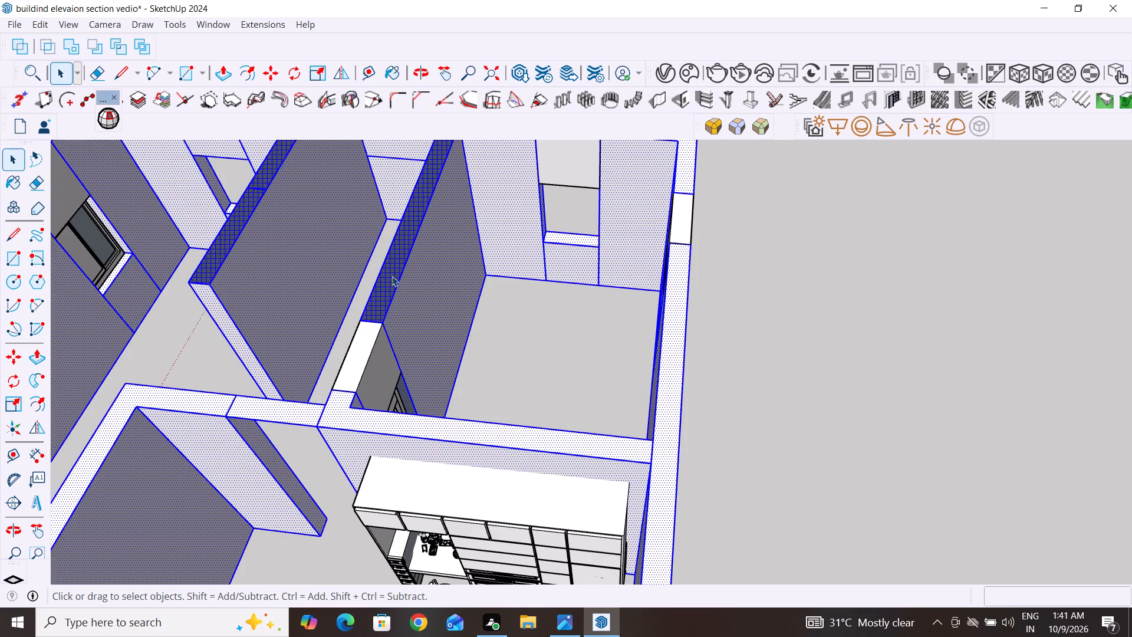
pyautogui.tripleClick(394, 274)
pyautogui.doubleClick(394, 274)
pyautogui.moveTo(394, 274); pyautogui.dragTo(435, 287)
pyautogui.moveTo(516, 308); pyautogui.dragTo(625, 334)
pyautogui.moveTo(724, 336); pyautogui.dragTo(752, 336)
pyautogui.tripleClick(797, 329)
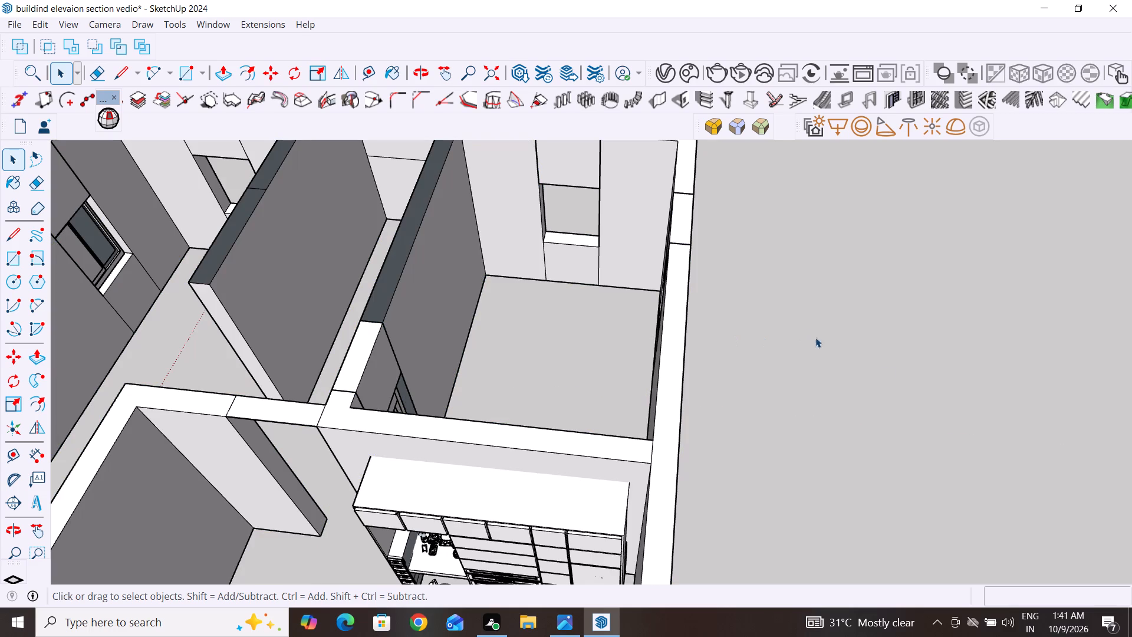
# Delete the short edge crossing the passage wall's top at its junction with the other bedroom's window wall.
pyautogui.moveTo(811, 334); pyautogui.dragTo(873, 366)
pyautogui.moveTo(993, 416); pyautogui.dragTo(1023, 437)
pyautogui.scroll(-2, 1025, 440)
pyautogui.tripleClick(1025, 441)
pyautogui.tripleClick(1025, 441)
pyautogui.click(1025, 441)
pyautogui.moveTo(1028, 432); pyautogui.dragTo(1022, 415)
pyautogui.moveTo(930, 362); pyautogui.dragTo(679, 291)
pyautogui.moveTo(661, 283); pyautogui.dragTo(604, 248)
pyautogui.moveTo(583, 230); pyautogui.dragTo(578, 220)
pyautogui.moveTo(545, 196); pyautogui.dragTo(522, 181)
pyautogui.moveTo(521, 179); pyautogui.dragTo(524, 167)
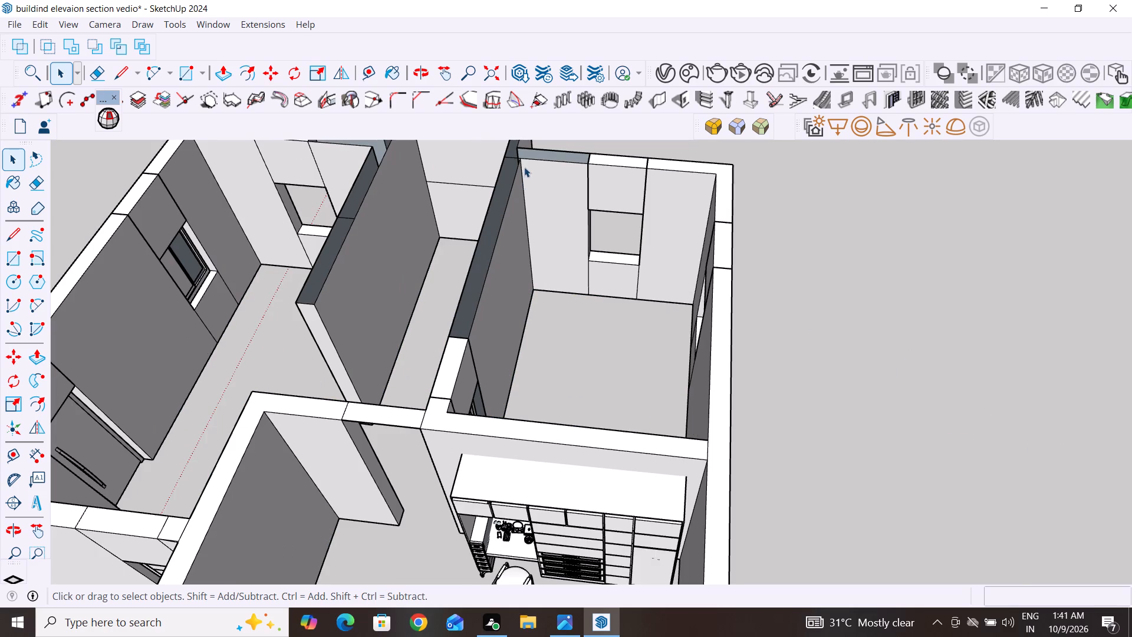
pyautogui.click(524, 167)
pyautogui.moveTo(524, 167); pyautogui.dragTo(524, 168)
pyautogui.click(525, 163)
pyautogui.scroll(14, 525, 163)
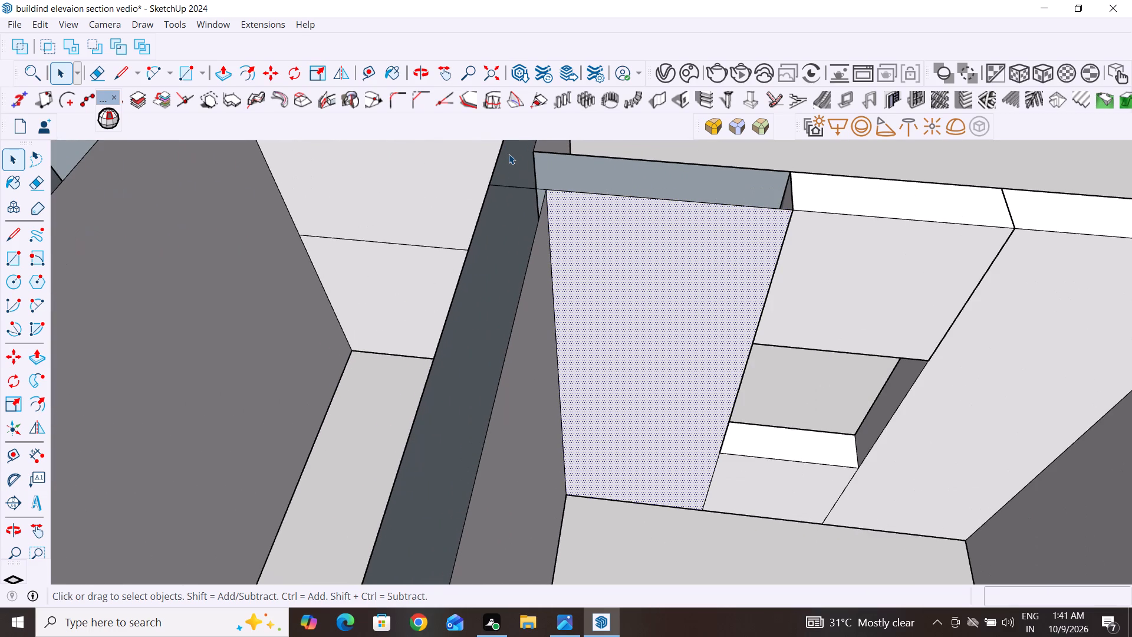
pyautogui.click(522, 188)
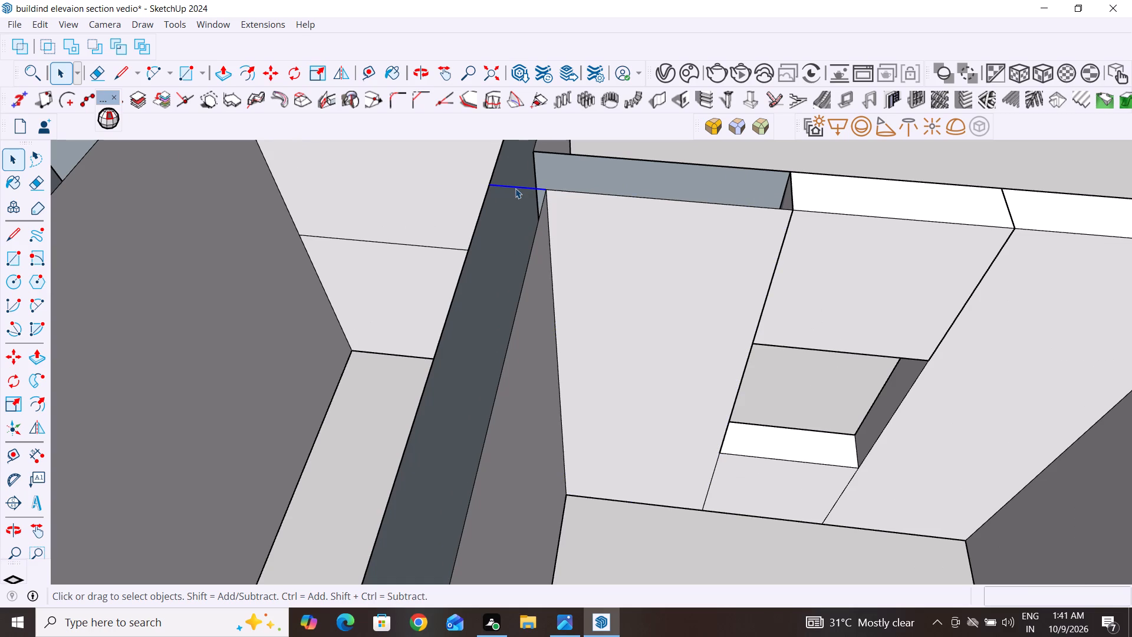
pyautogui.press('Delete')
# Examine the passage walls and their tops from several angles for remaining open faces and stray edges.
pyautogui.scroll(-11, 662, 318)
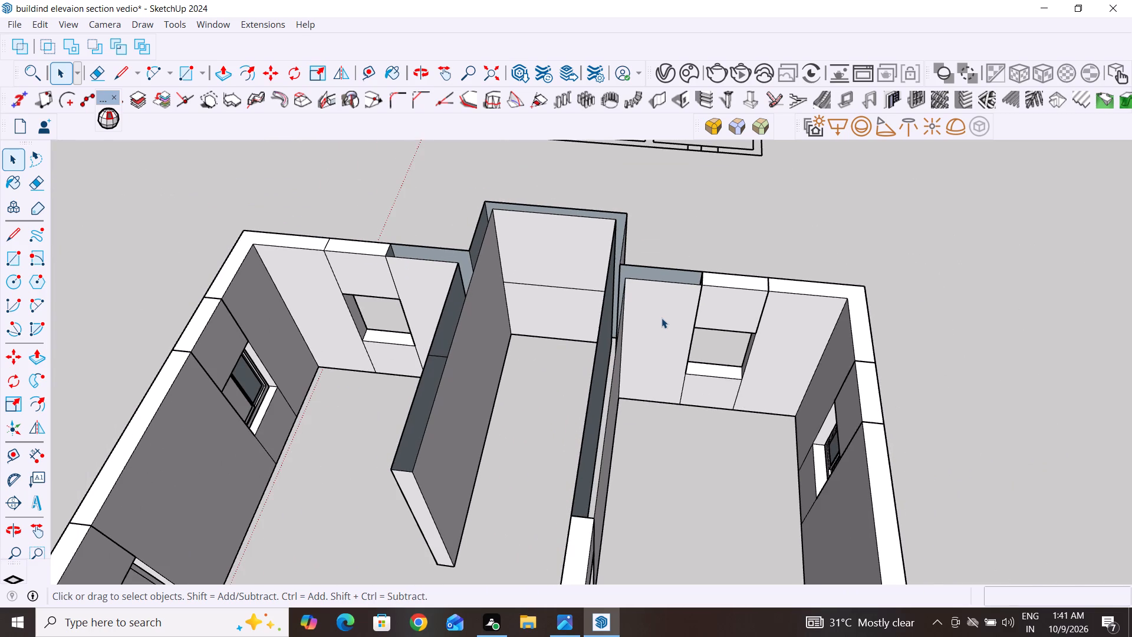
pyautogui.scroll(-5, 1021, 441)
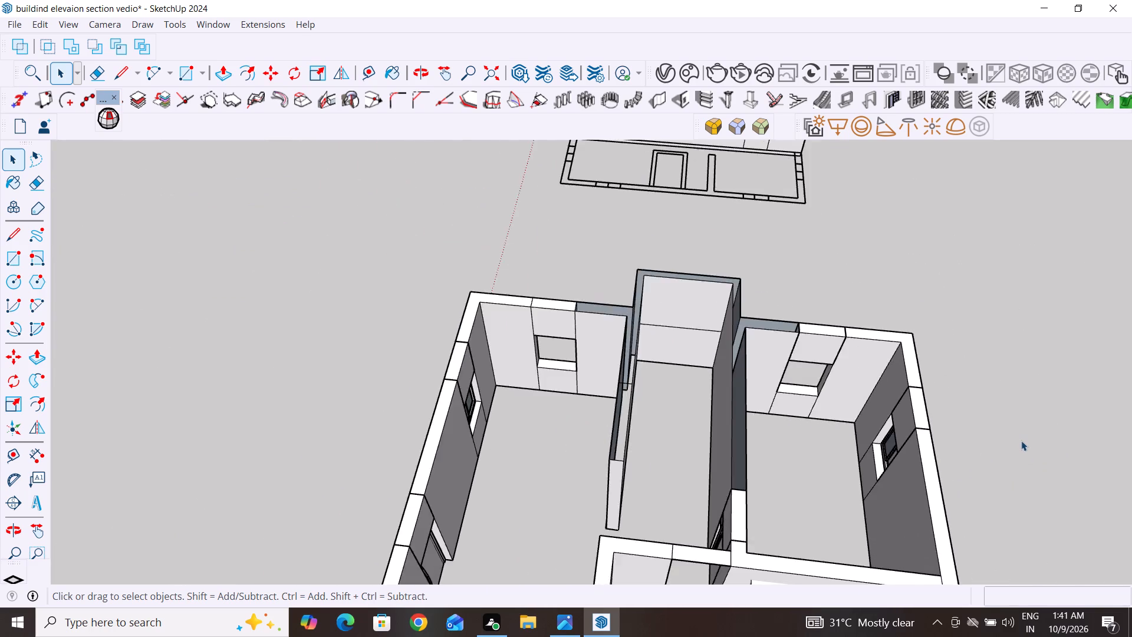
pyautogui.moveTo(895, 464); pyautogui.dragTo(1106, 432, button='middle')
pyautogui.moveTo(549, 598); pyautogui.dragTo(854, 603, button='middle')
pyautogui.moveTo(715, 530); pyautogui.dragTo(868, 523, button='middle')
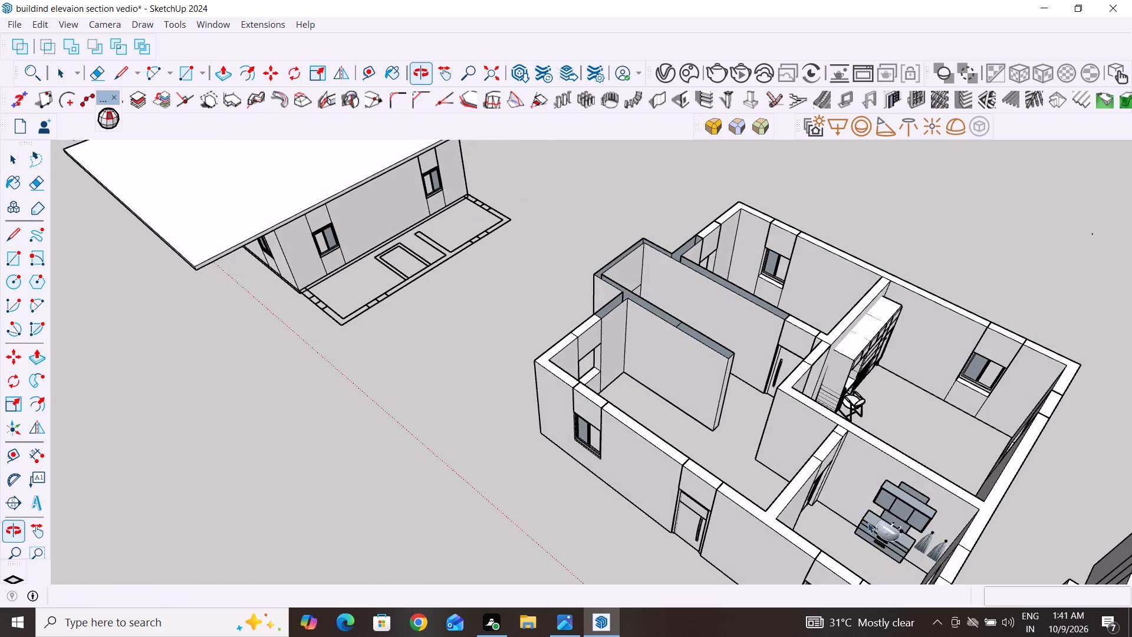
pyautogui.scroll(8, 861, 290)
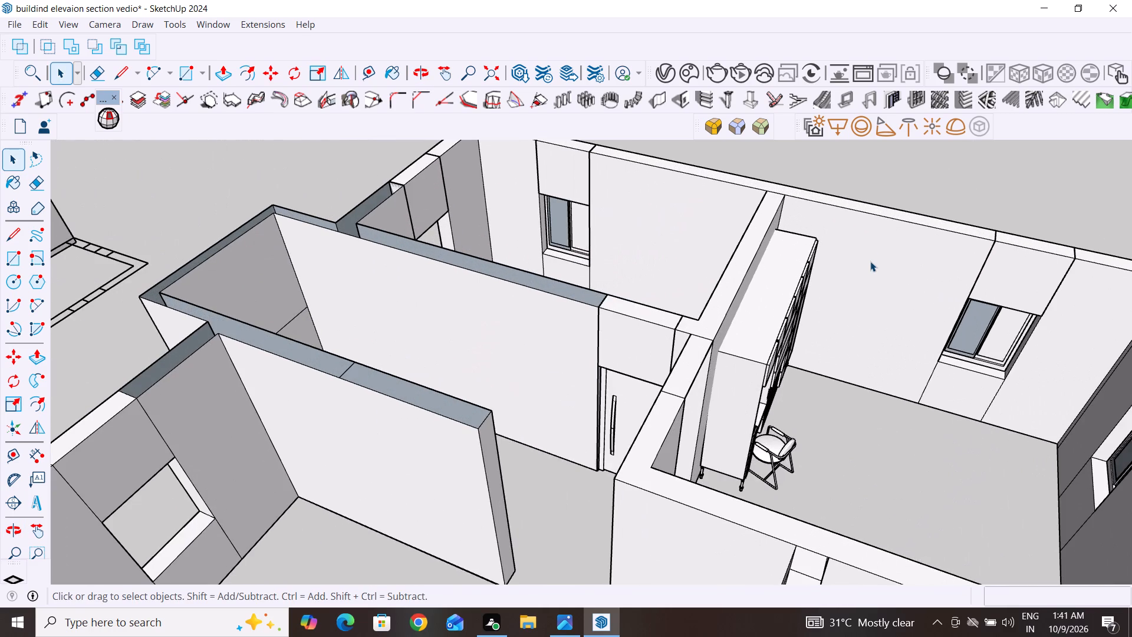
pyautogui.scroll(-2, 871, 261)
pyautogui.scroll(4, 379, 326)
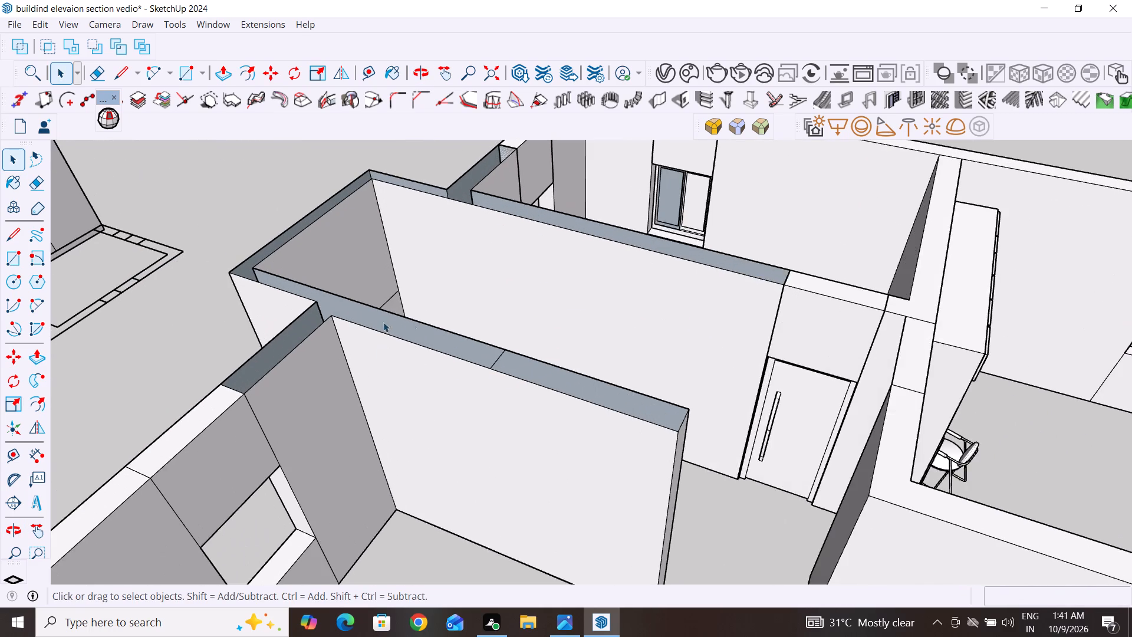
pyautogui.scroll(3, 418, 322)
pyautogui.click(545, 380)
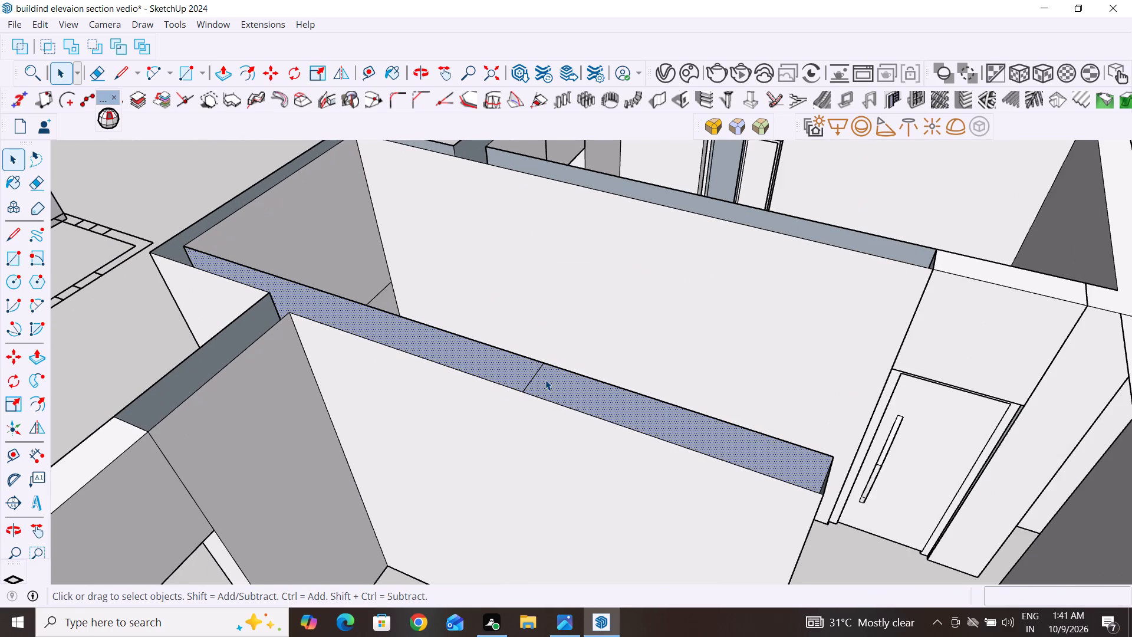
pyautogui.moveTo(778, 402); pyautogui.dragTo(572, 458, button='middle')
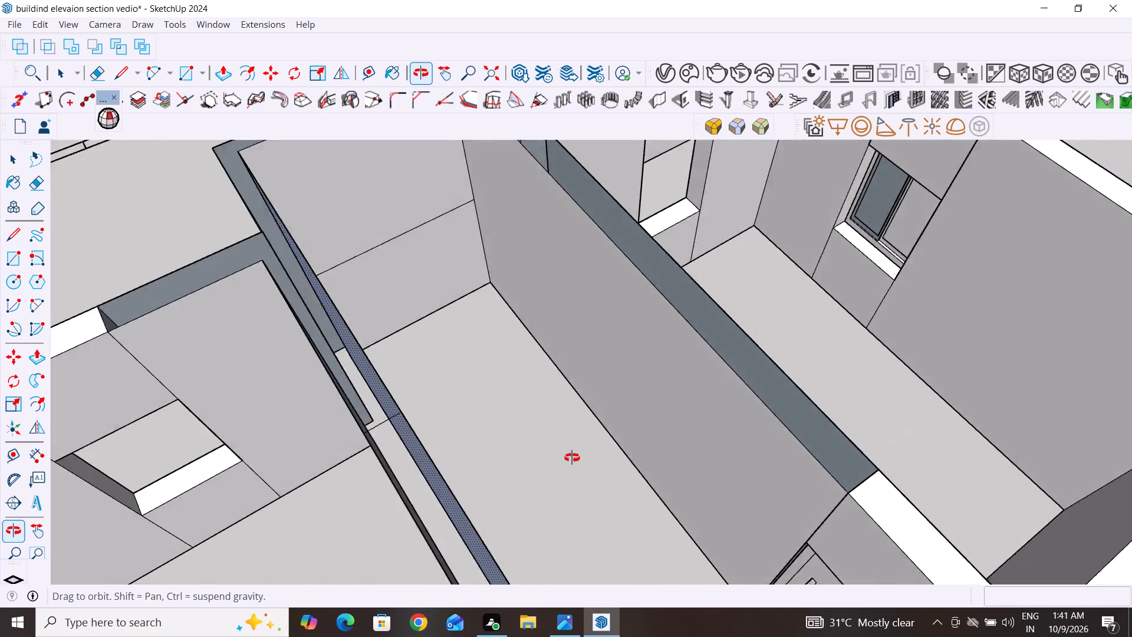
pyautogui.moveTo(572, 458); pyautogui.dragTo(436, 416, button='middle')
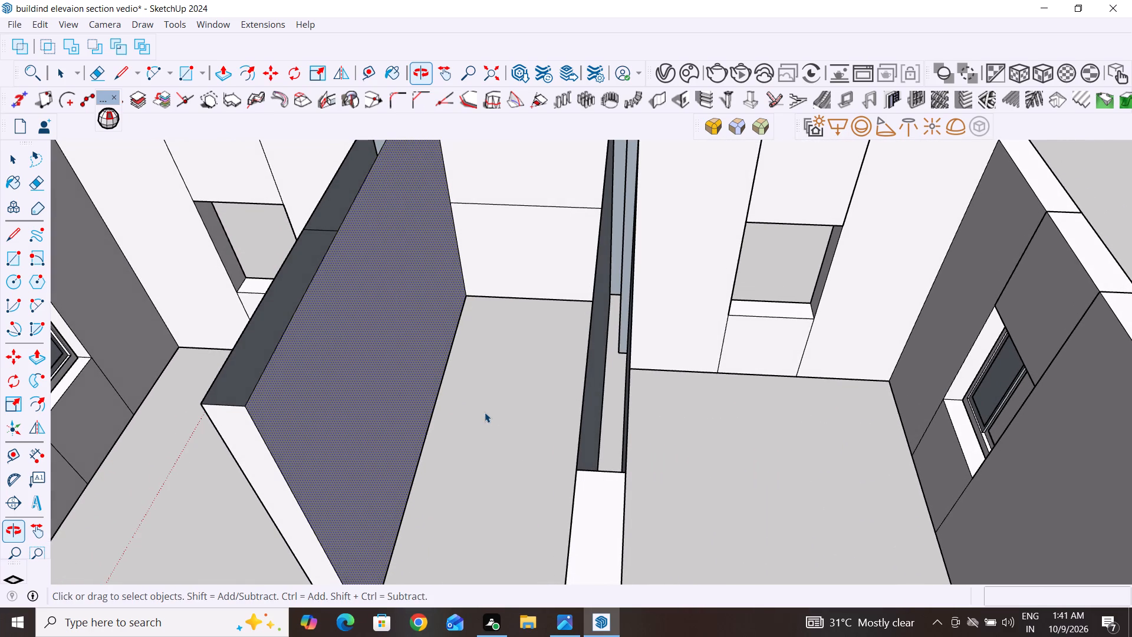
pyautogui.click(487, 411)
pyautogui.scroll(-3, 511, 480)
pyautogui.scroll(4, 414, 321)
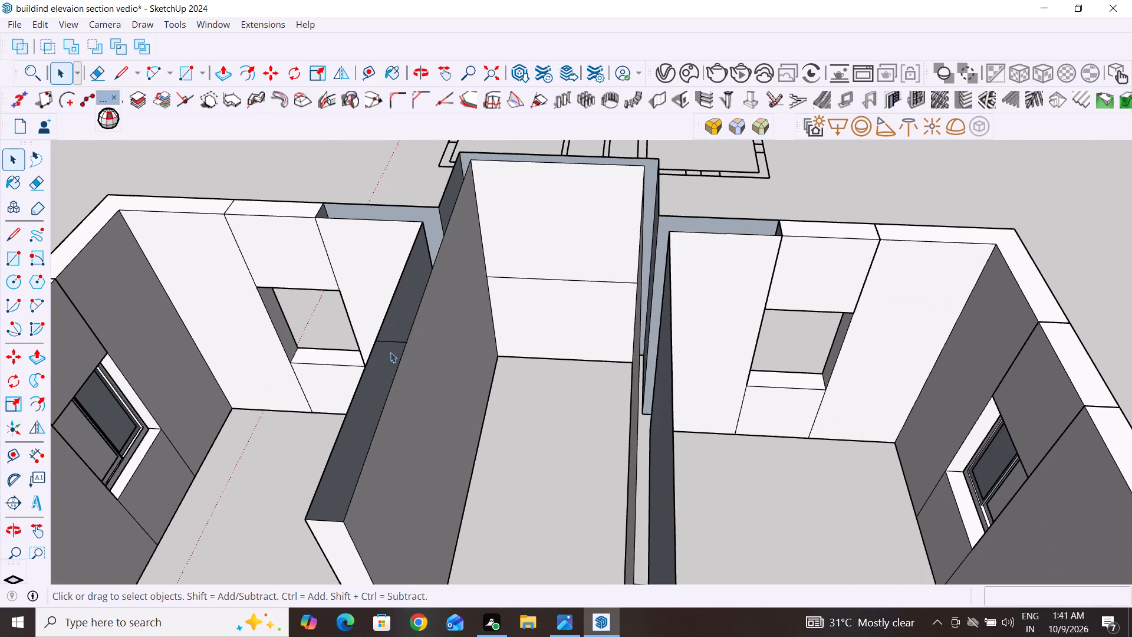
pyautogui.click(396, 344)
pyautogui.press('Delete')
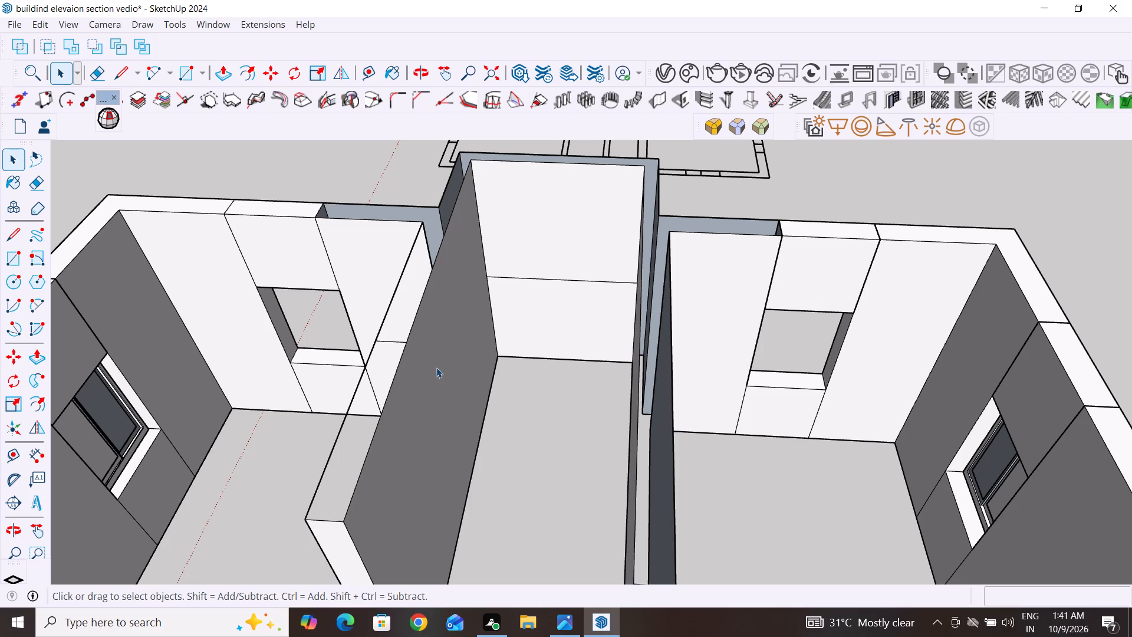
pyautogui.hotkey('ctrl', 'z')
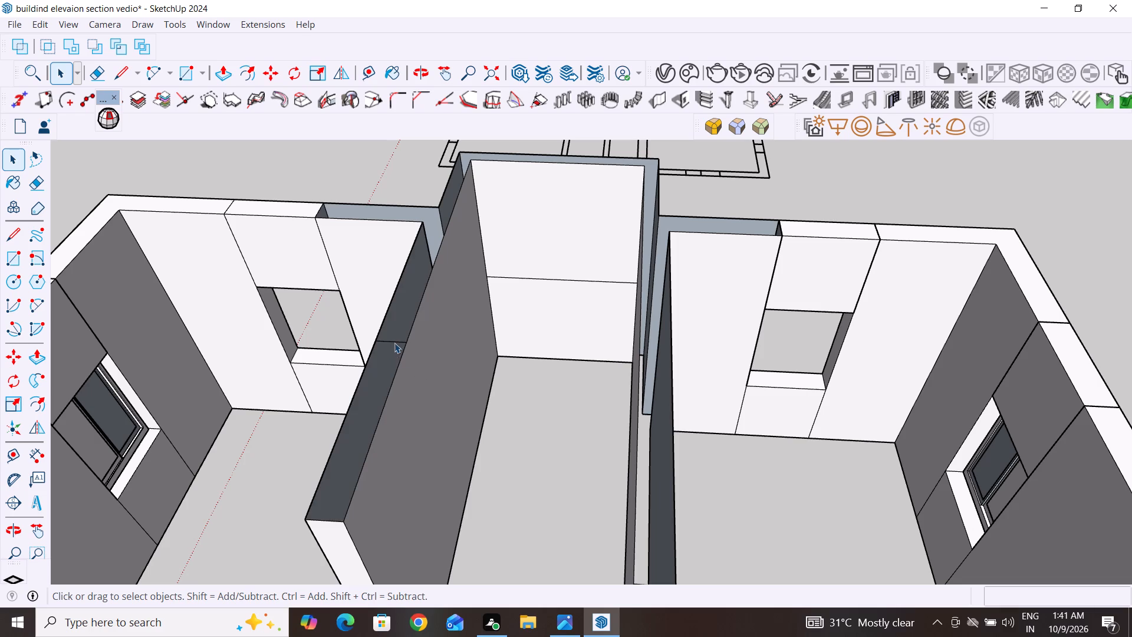
# Delete the short edge crossing the passage wall's top partway along its length.
pyautogui.click(402, 342)
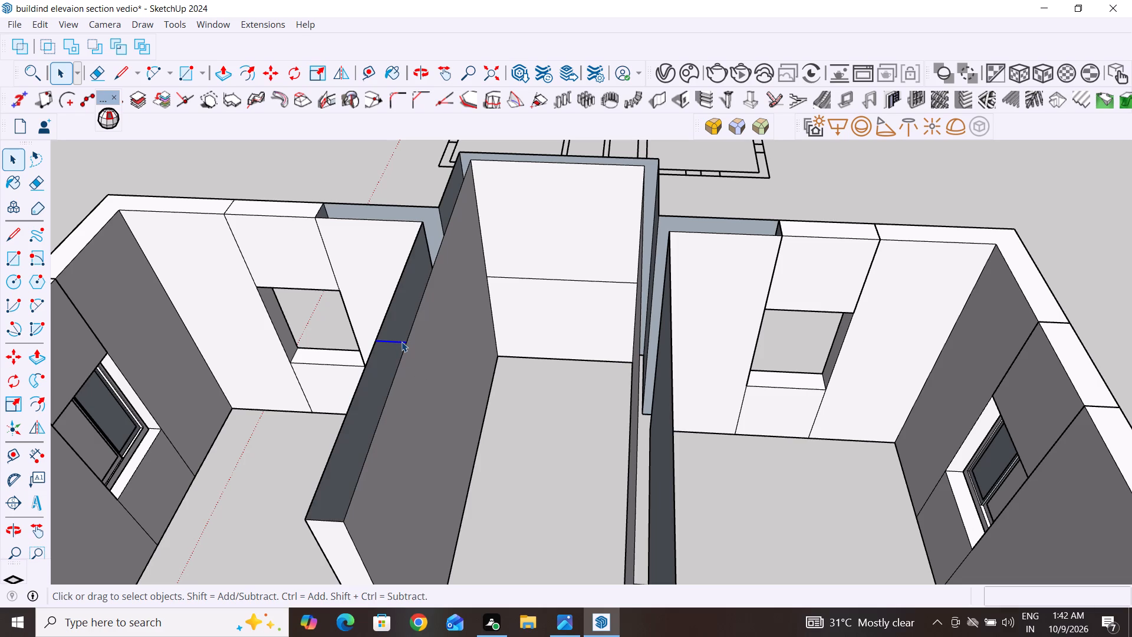
pyautogui.press('Delete')
# Draw a rectangle 10' 10" by 10" on the opposite passage wall's top, from the bedroom window wall's inner corner to the door section.
pyautogui.moveTo(559, 369); pyautogui.dragTo(606, 357, button='middle')
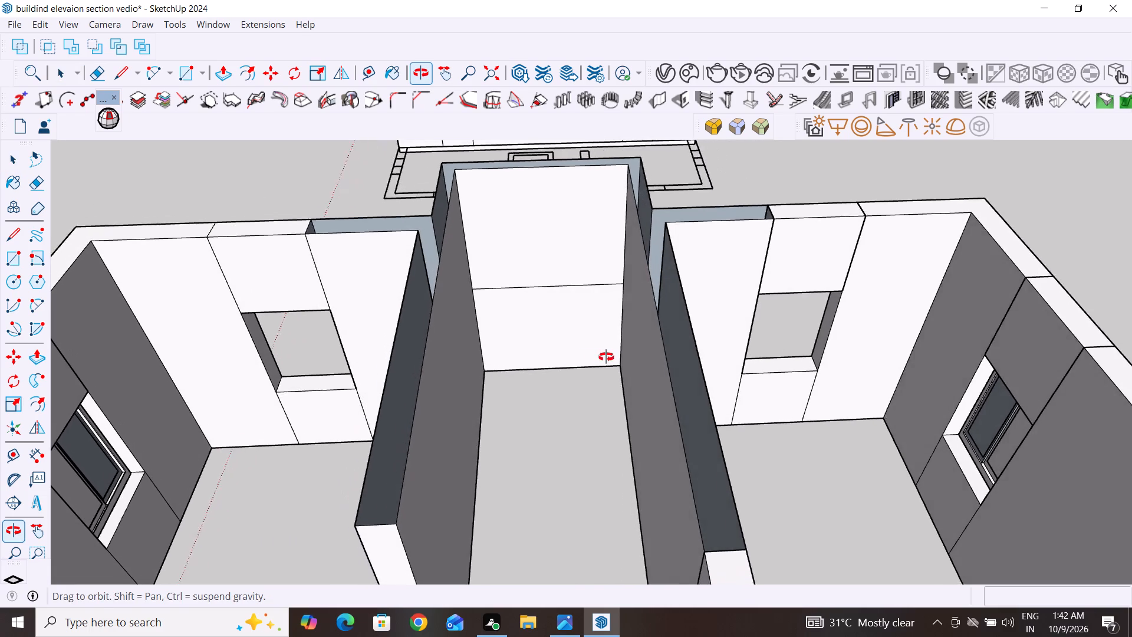
pyautogui.moveTo(606, 357); pyautogui.dragTo(649, 360, button='middle')
pyautogui.scroll(-2, 659, 360)
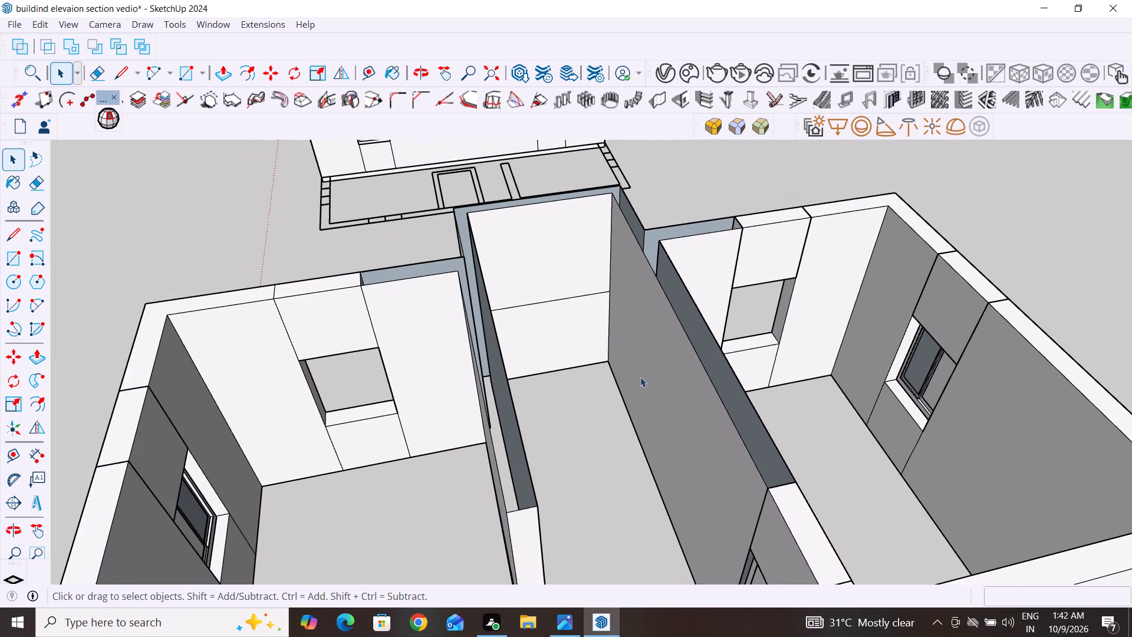
pyautogui.click(14, 261)
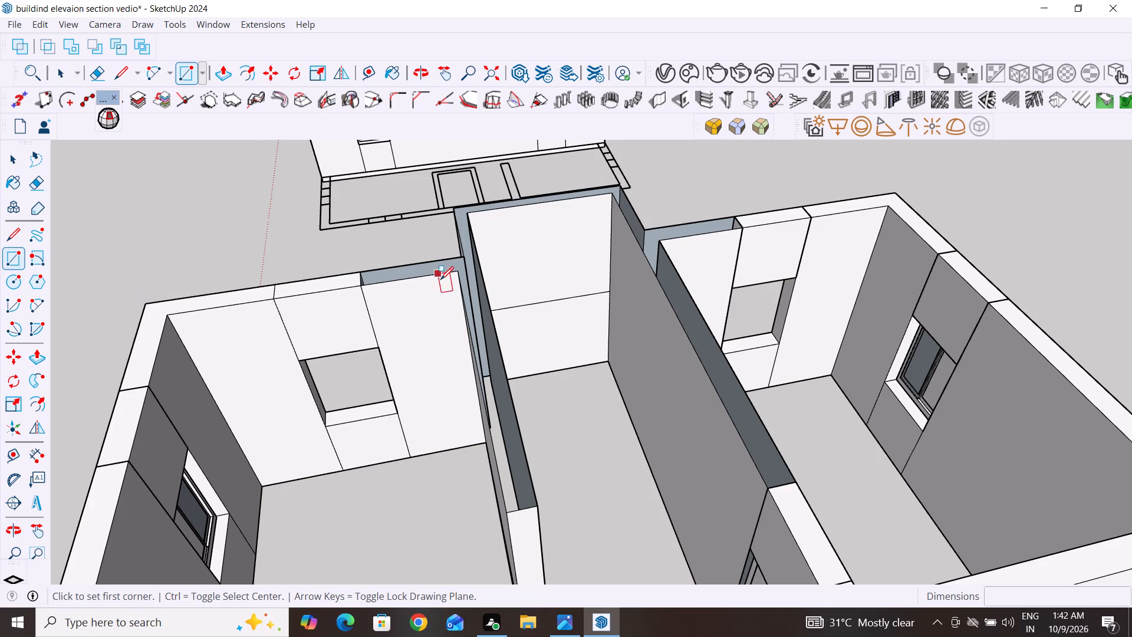
pyautogui.click(457, 271)
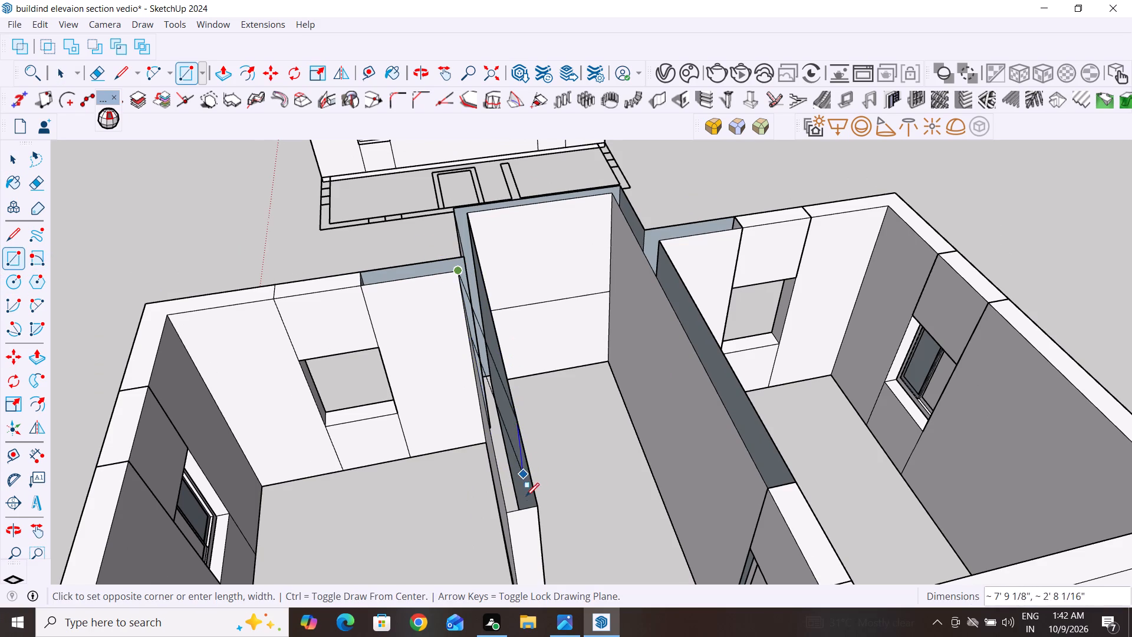
pyautogui.click(536, 510)
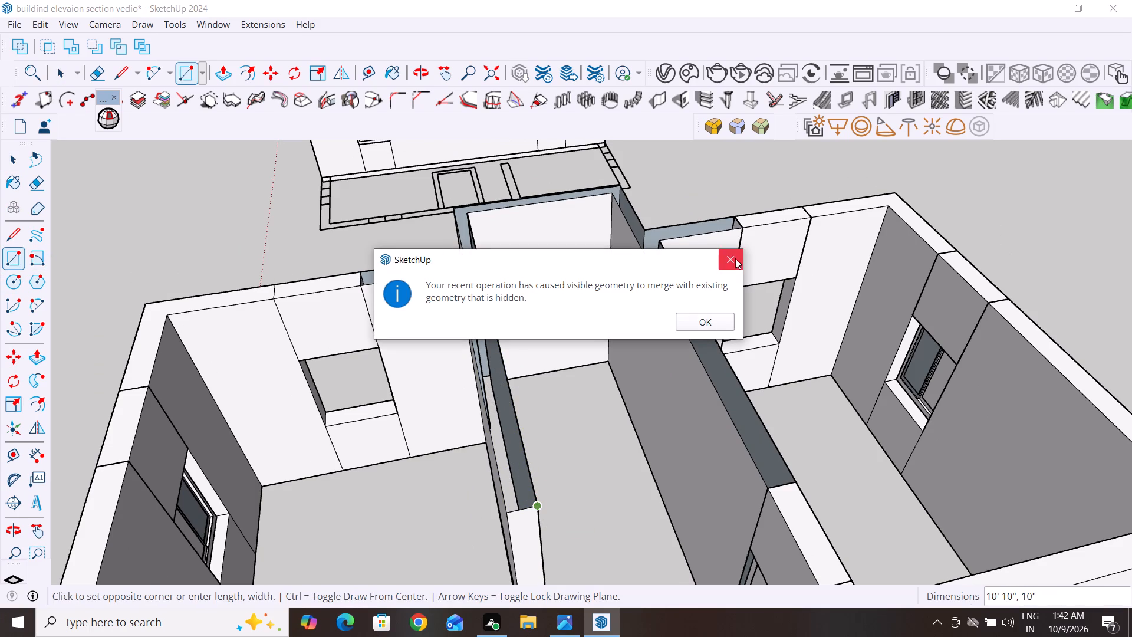
pyautogui.tripleClick(735, 258)
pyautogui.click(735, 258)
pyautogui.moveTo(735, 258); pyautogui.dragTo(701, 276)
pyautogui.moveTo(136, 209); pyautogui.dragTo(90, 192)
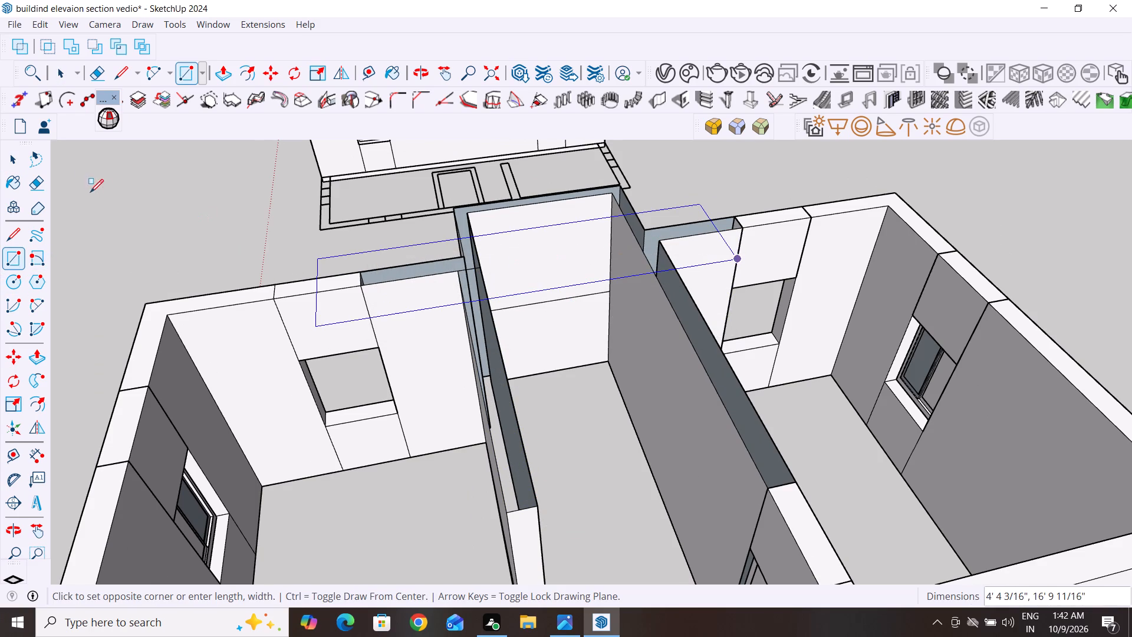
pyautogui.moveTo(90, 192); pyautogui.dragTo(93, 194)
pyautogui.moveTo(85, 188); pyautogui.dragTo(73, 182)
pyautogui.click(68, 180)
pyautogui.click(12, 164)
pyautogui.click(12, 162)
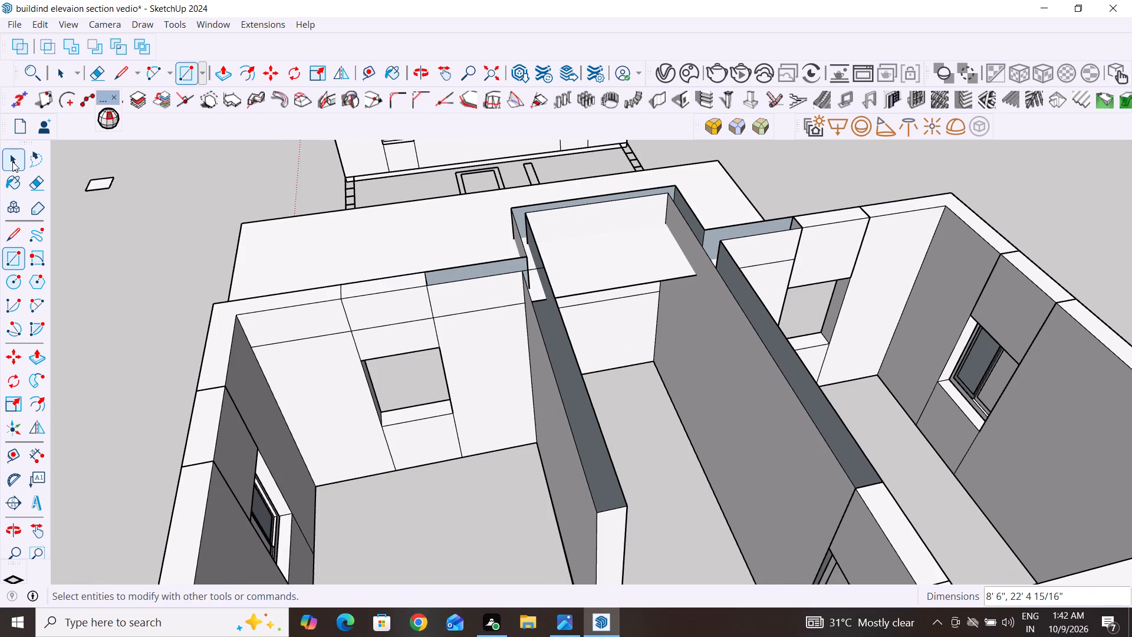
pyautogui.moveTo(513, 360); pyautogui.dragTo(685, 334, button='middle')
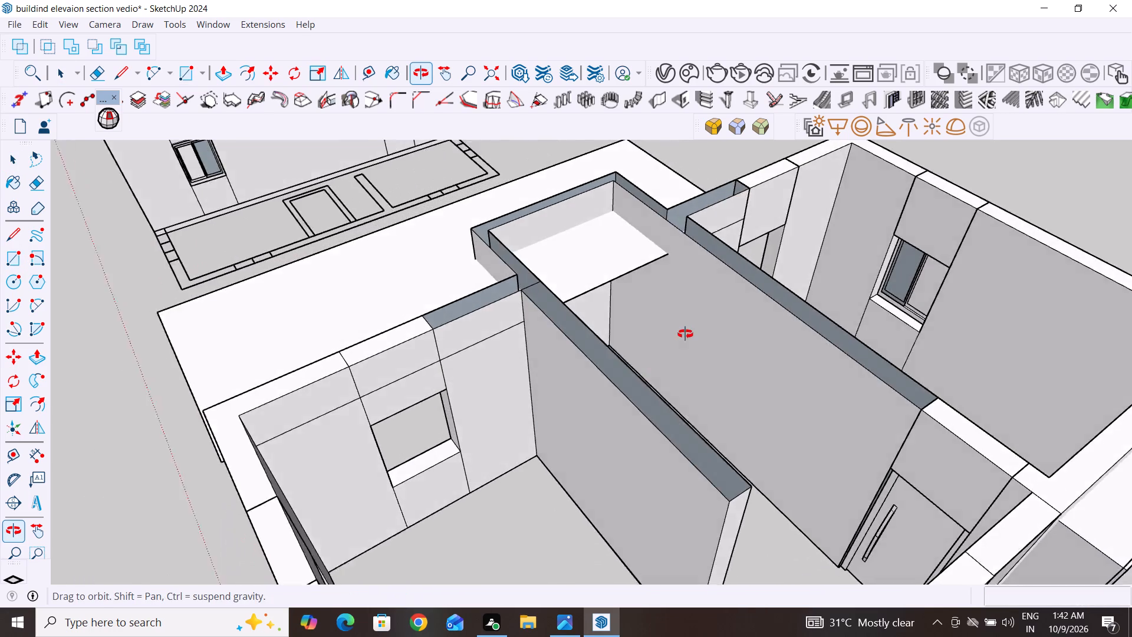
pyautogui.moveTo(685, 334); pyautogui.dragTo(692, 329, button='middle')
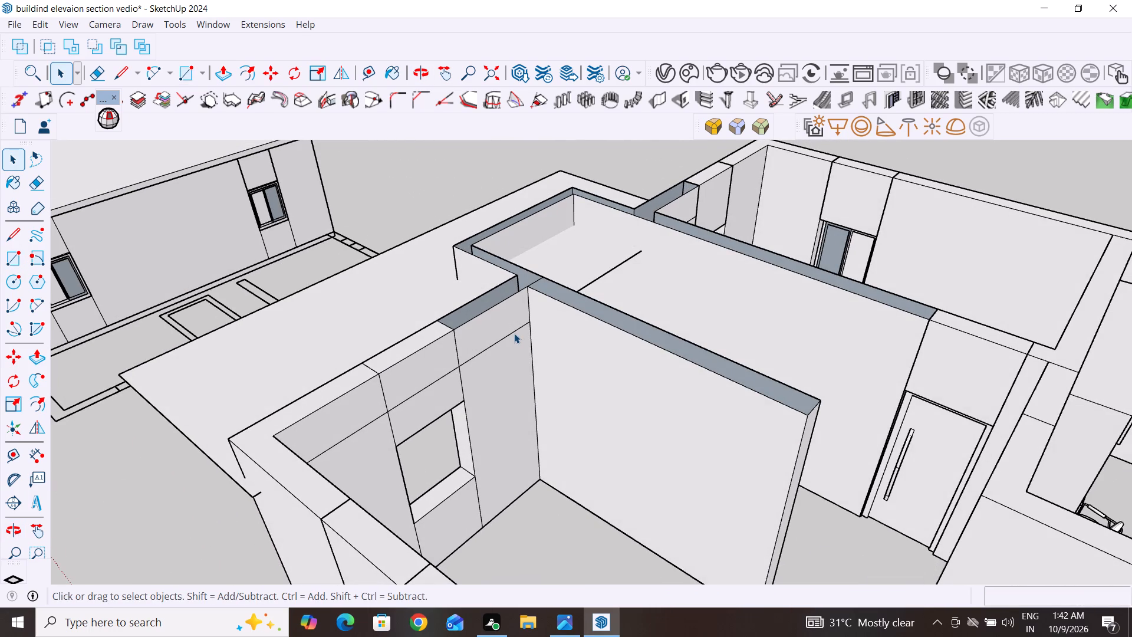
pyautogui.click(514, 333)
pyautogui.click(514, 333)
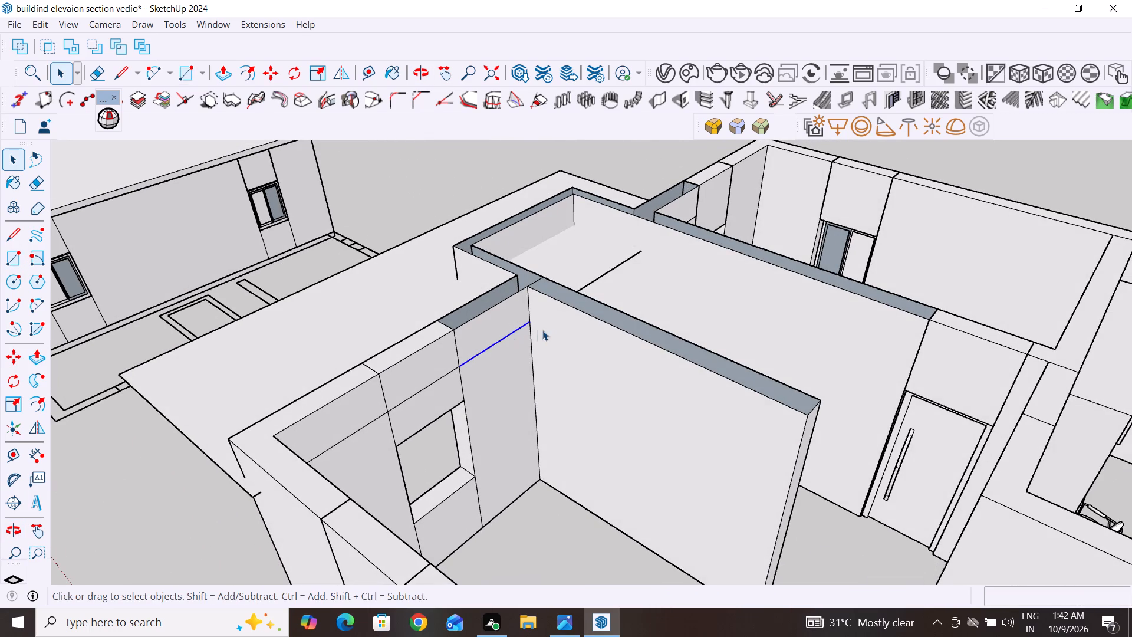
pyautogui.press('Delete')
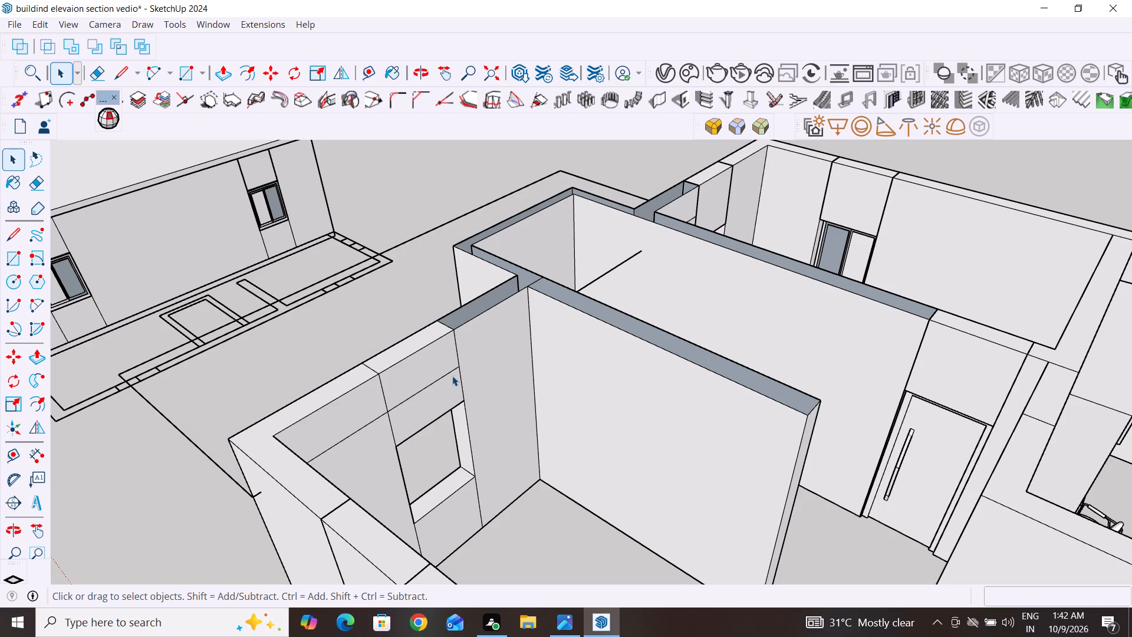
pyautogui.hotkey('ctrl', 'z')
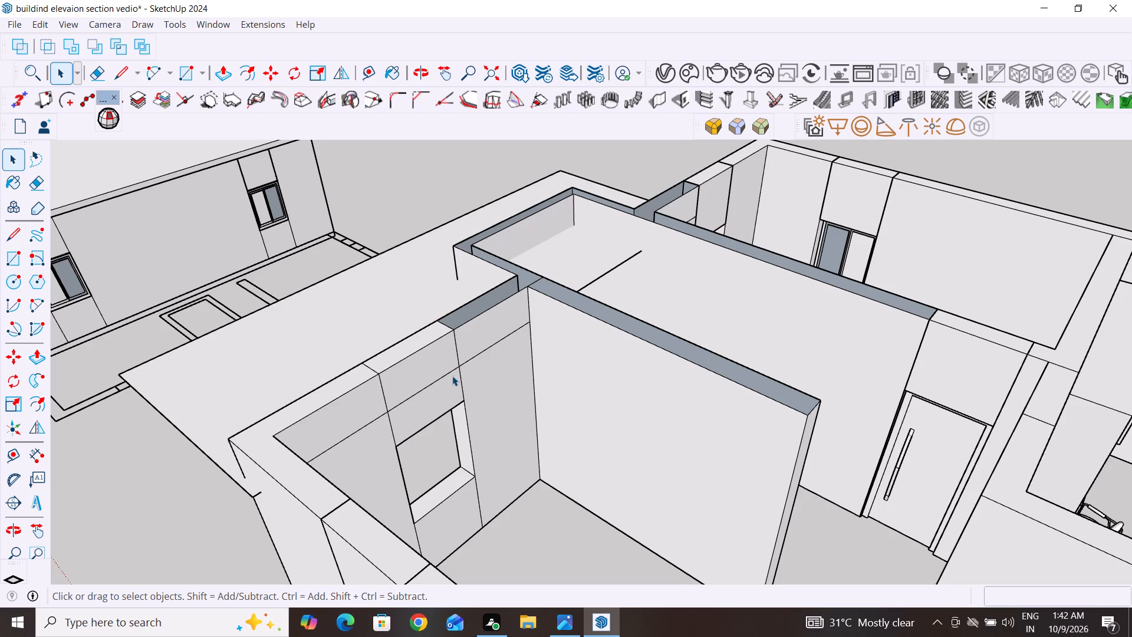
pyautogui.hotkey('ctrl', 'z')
# Delete the large stray rectangle's edges beside and above the bedroom window, and its side edge outside the house.
pyautogui.click(476, 359)
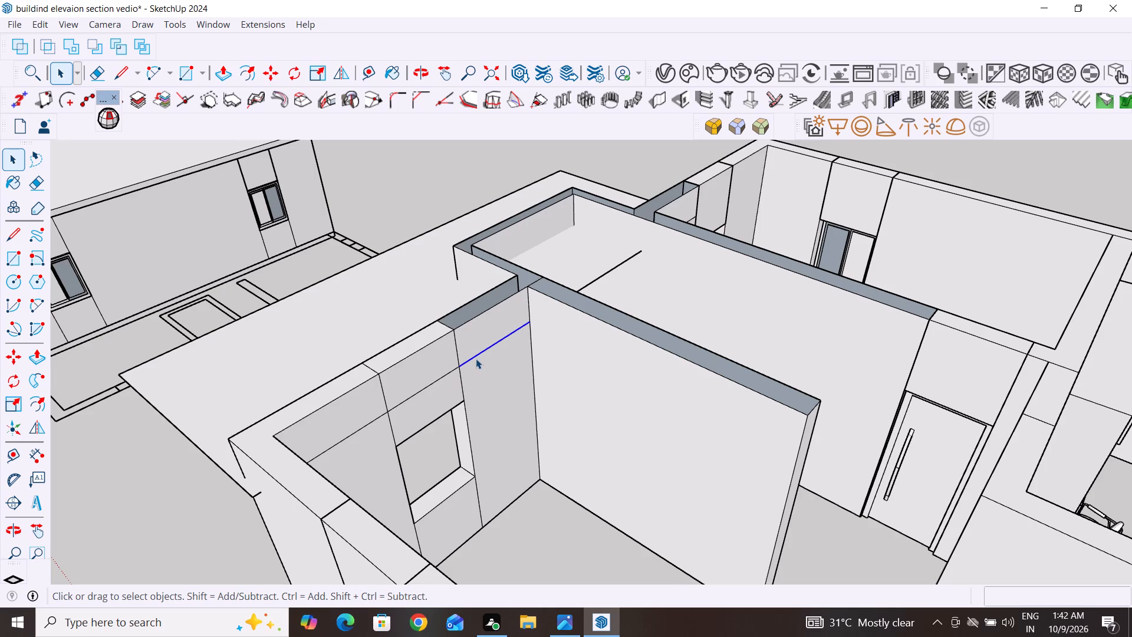
pyautogui.press('Delete')
pyautogui.click(448, 372)
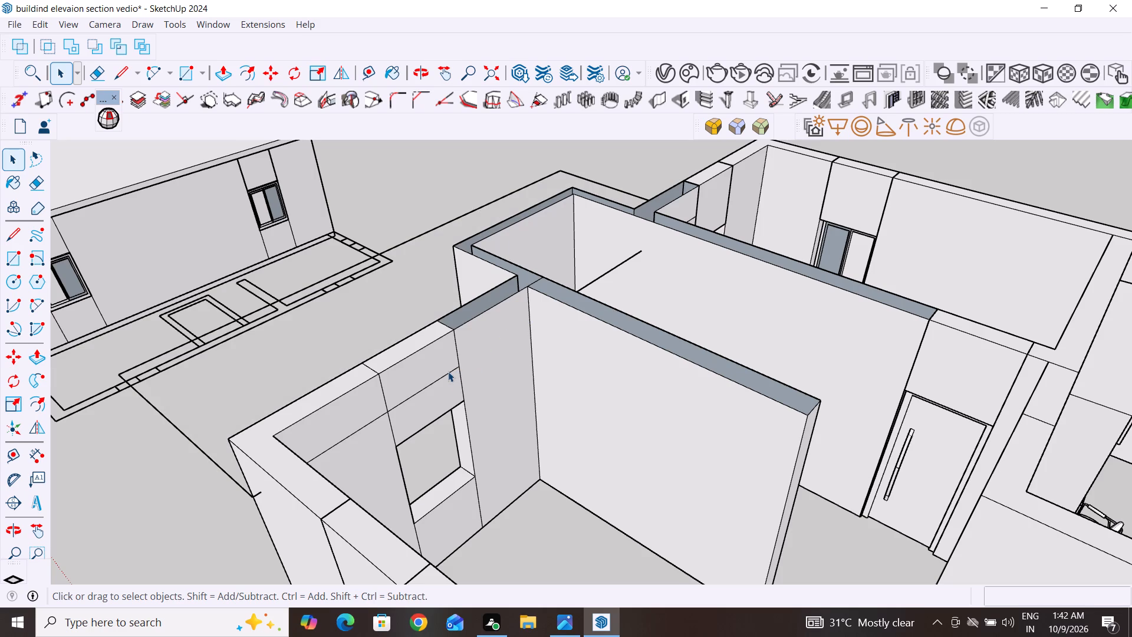
pyautogui.press('Delete')
pyautogui.moveTo(192, 400); pyautogui.dragTo(153, 467)
pyautogui.press('Delete')
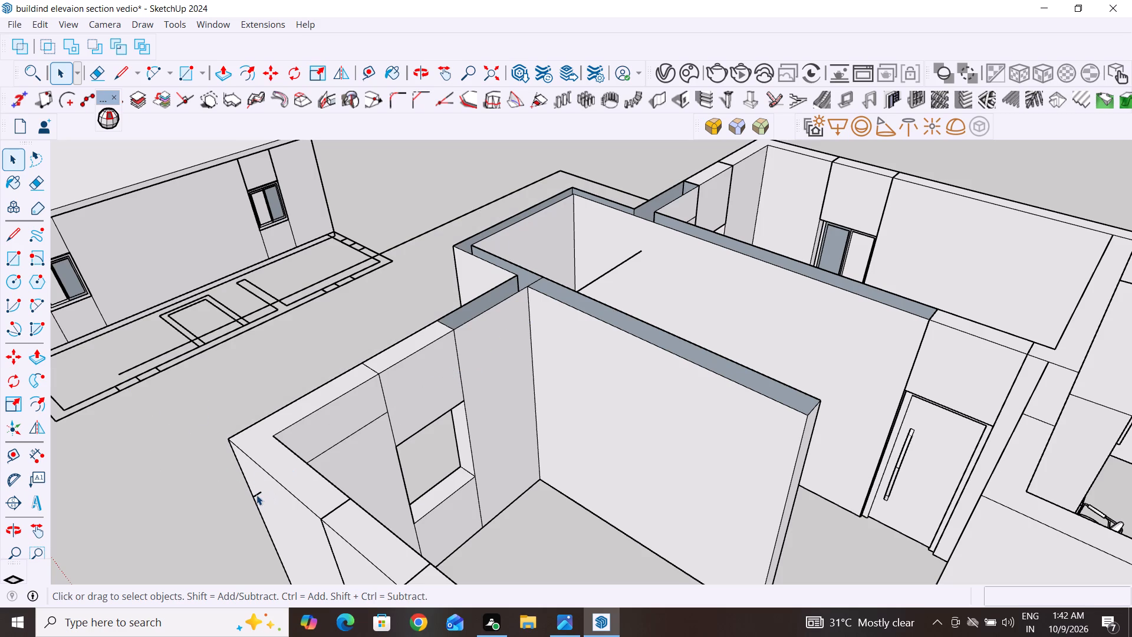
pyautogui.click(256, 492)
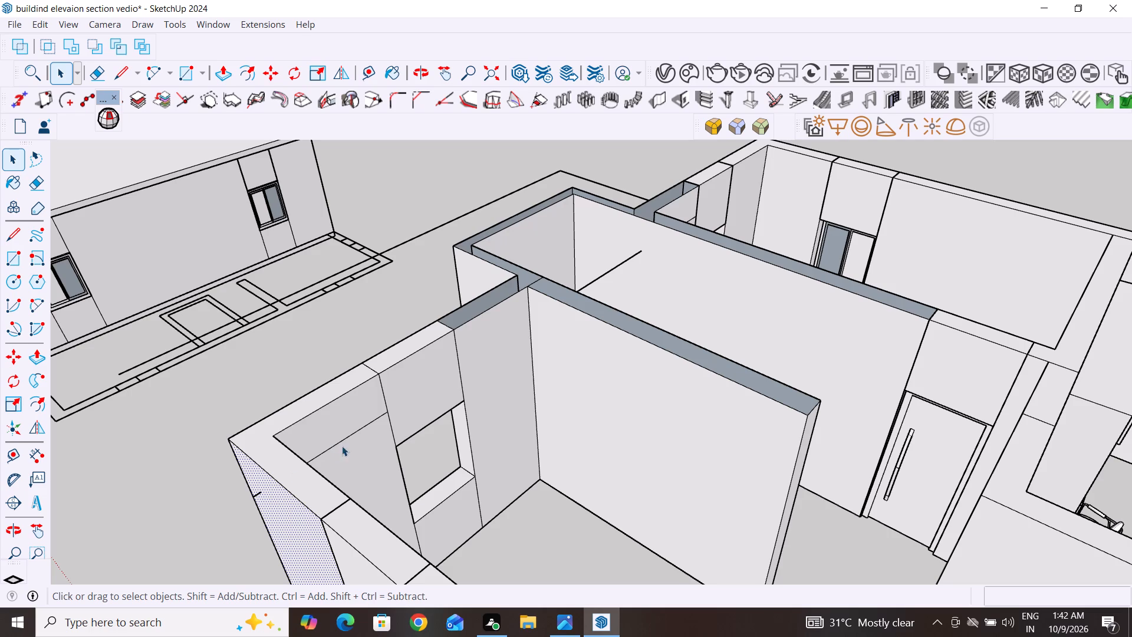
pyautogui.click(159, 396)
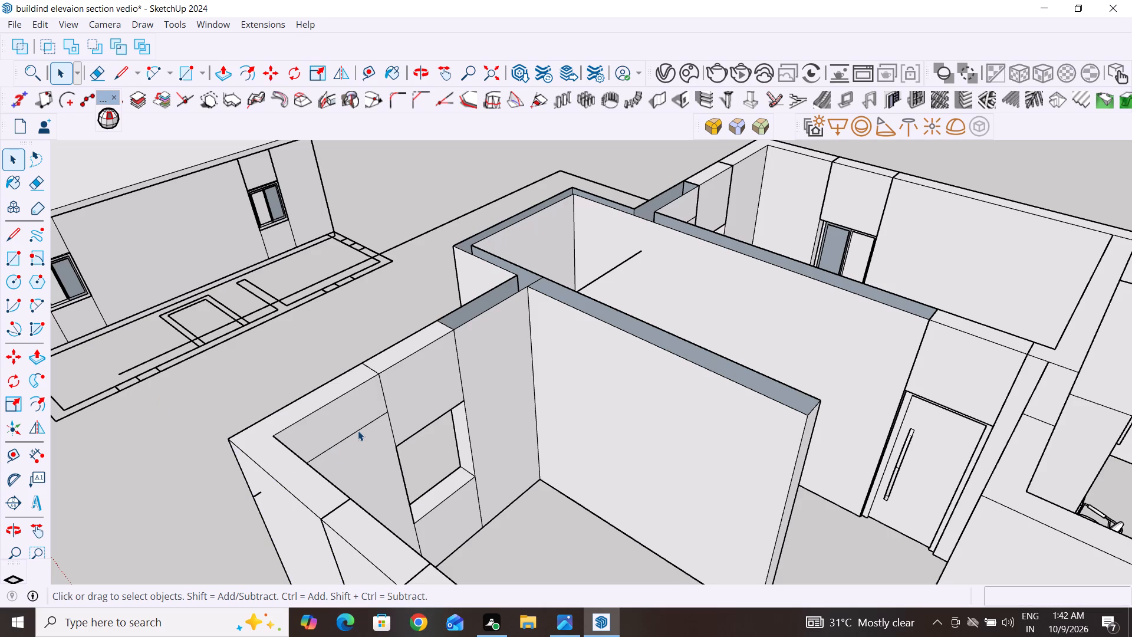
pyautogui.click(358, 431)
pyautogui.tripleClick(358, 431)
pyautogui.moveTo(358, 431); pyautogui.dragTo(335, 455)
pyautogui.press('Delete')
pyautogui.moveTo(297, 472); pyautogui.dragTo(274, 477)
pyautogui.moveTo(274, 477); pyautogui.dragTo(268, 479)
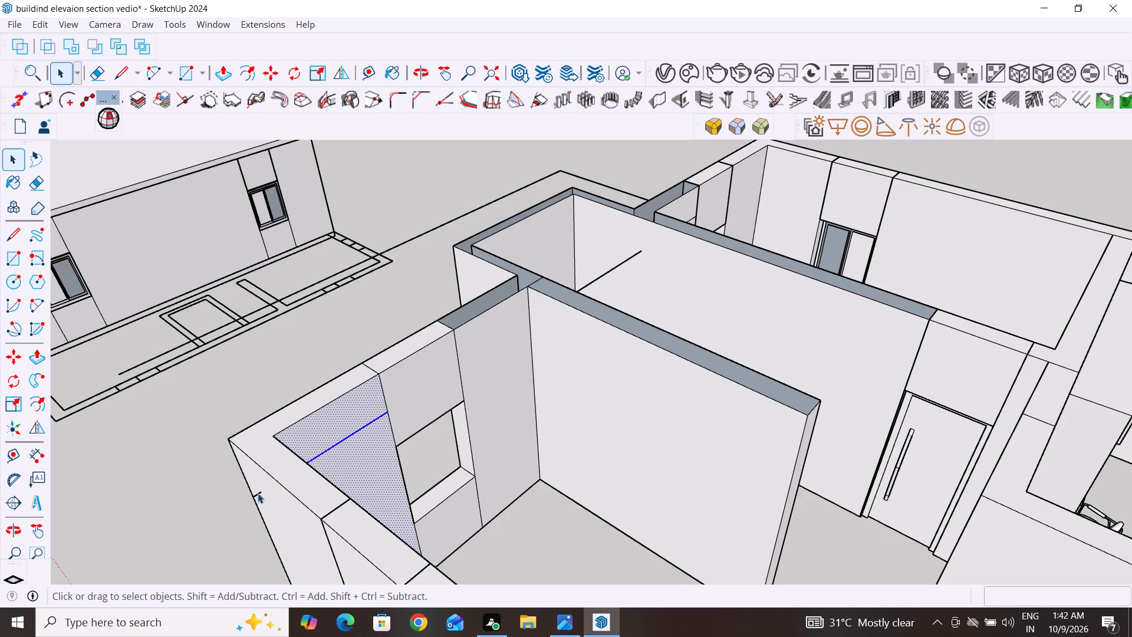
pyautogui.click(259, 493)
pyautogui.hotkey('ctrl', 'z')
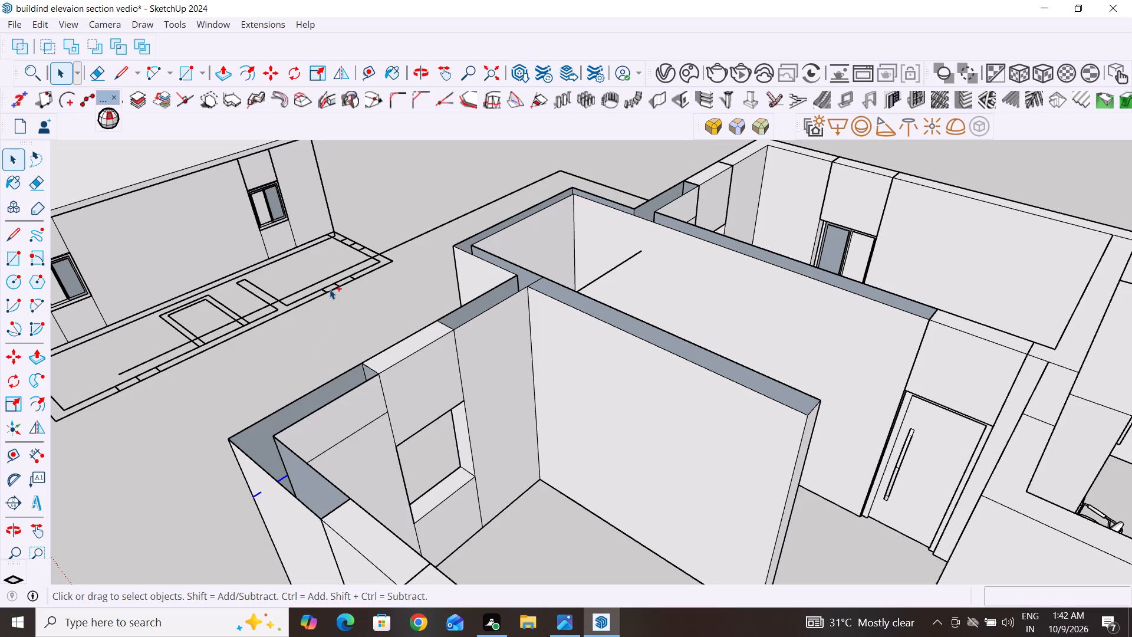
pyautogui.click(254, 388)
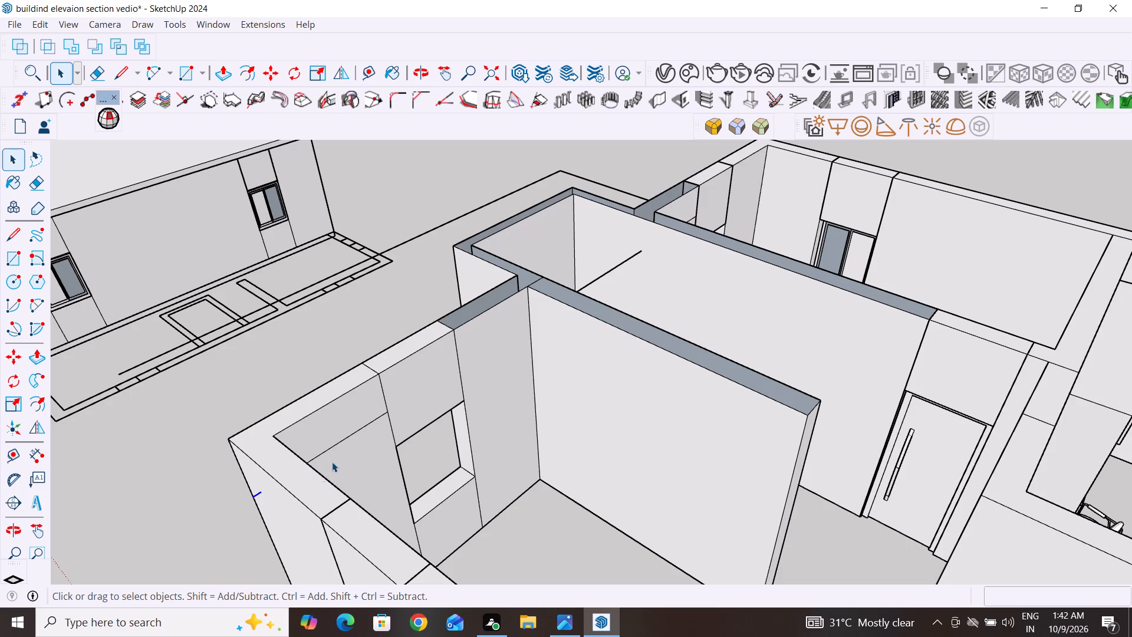
# Delete the remaining stray edge across the bedroom window wall and the short stub at that bedroom's outer corner.
pyautogui.scroll(5, 332, 462)
pyautogui.click(339, 437)
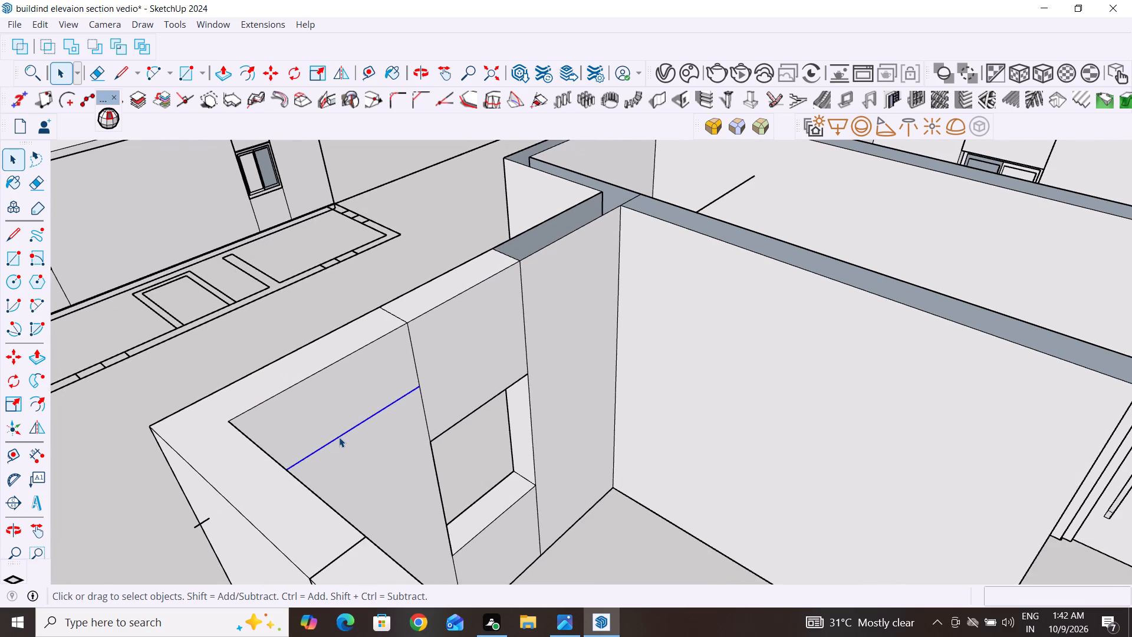
pyautogui.press('Delete')
pyautogui.click(200, 523)
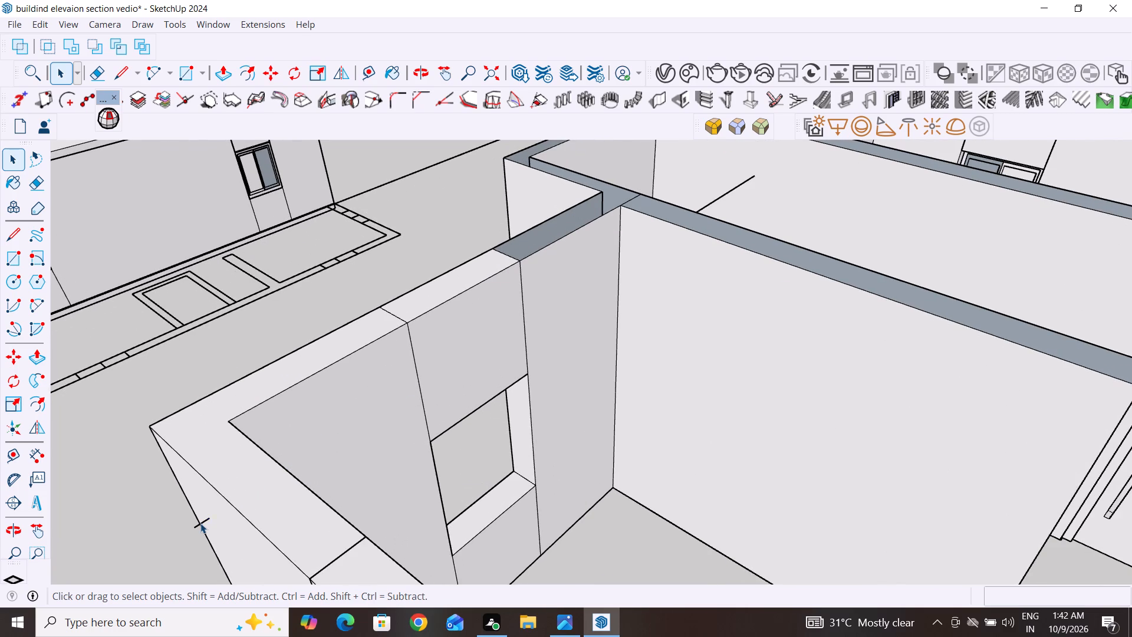
pyautogui.press('Delete')
# Delete the stray edge spanning the staircase passage between its two long walls.
pyautogui.scroll(-7, 200, 523)
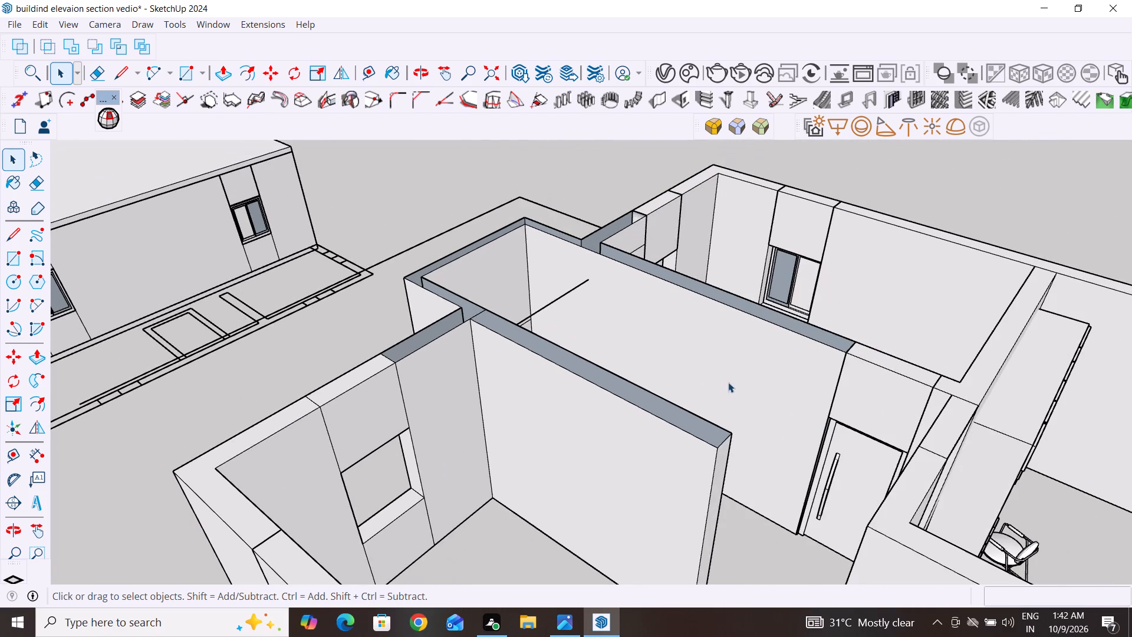
pyautogui.moveTo(721, 395); pyautogui.dragTo(242, 429, button='middle')
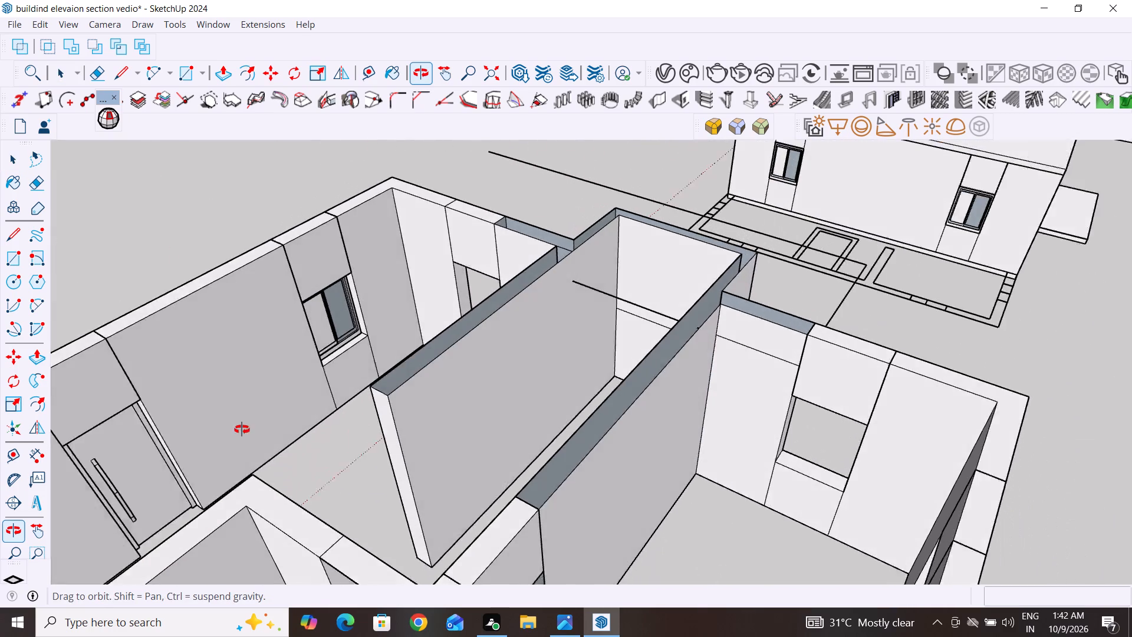
pyautogui.moveTo(242, 429); pyautogui.dragTo(242, 431, button='middle')
pyautogui.moveTo(558, 339); pyautogui.dragTo(647, 481, button='middle')
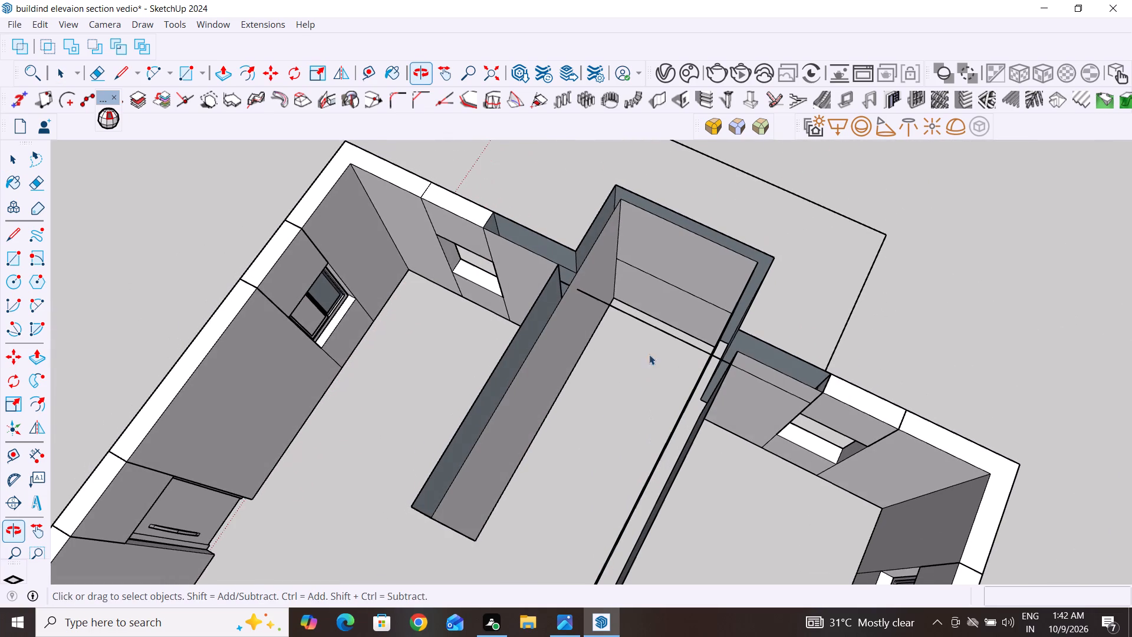
pyautogui.click(670, 335)
pyautogui.press('Delete')
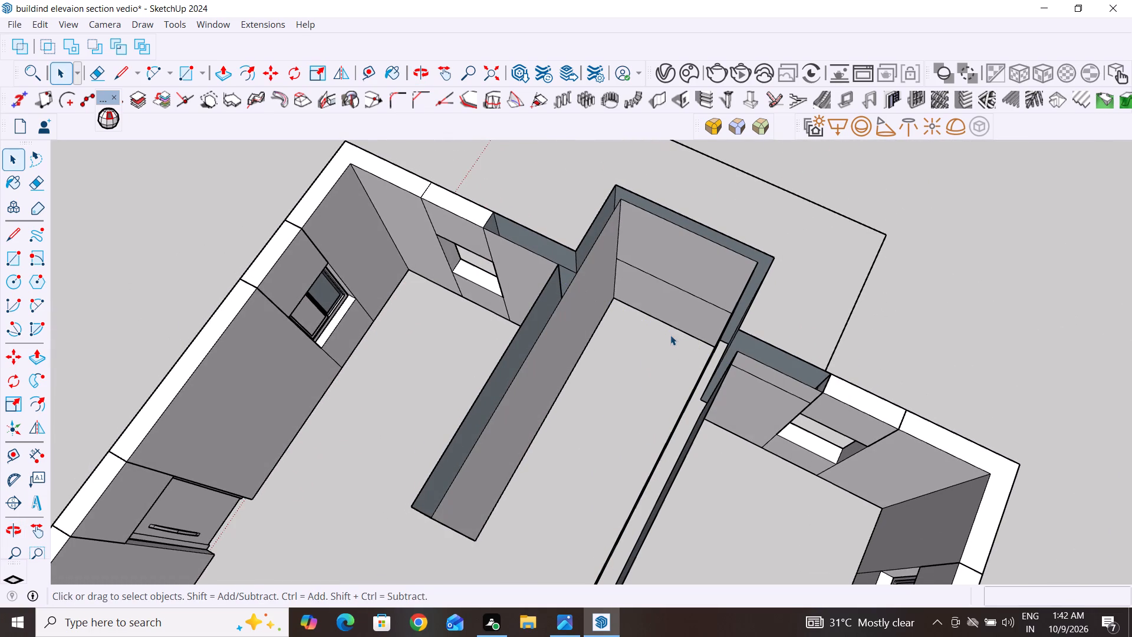
# Delete the stray edge across the other bedroom's window wall, between the passage wall and the window.
pyautogui.click(772, 383)
pyautogui.press('Delete')
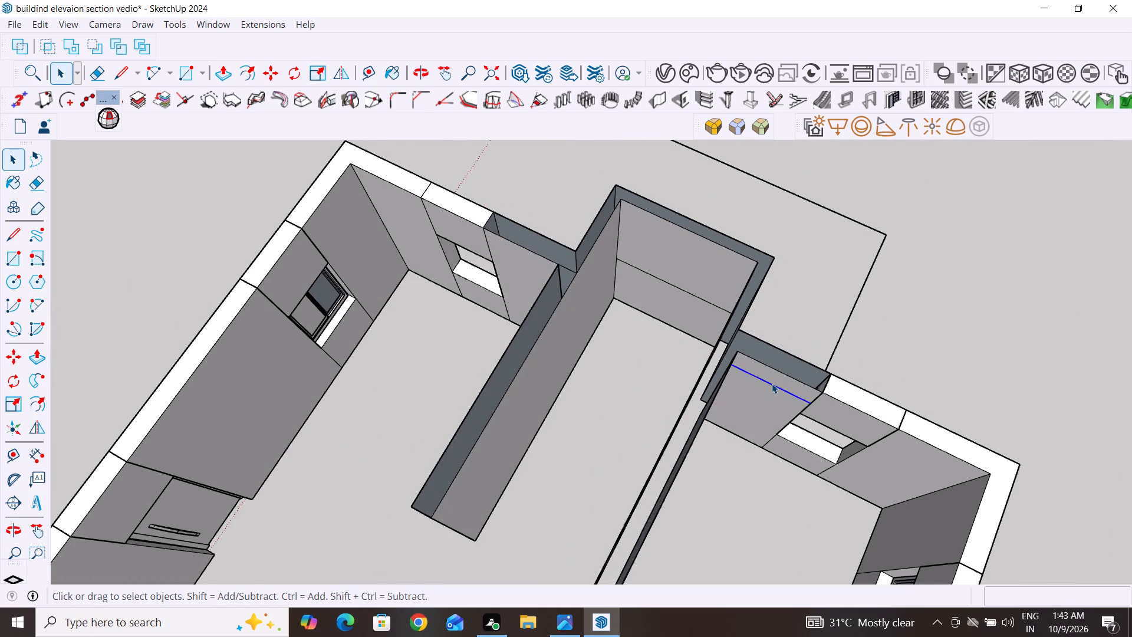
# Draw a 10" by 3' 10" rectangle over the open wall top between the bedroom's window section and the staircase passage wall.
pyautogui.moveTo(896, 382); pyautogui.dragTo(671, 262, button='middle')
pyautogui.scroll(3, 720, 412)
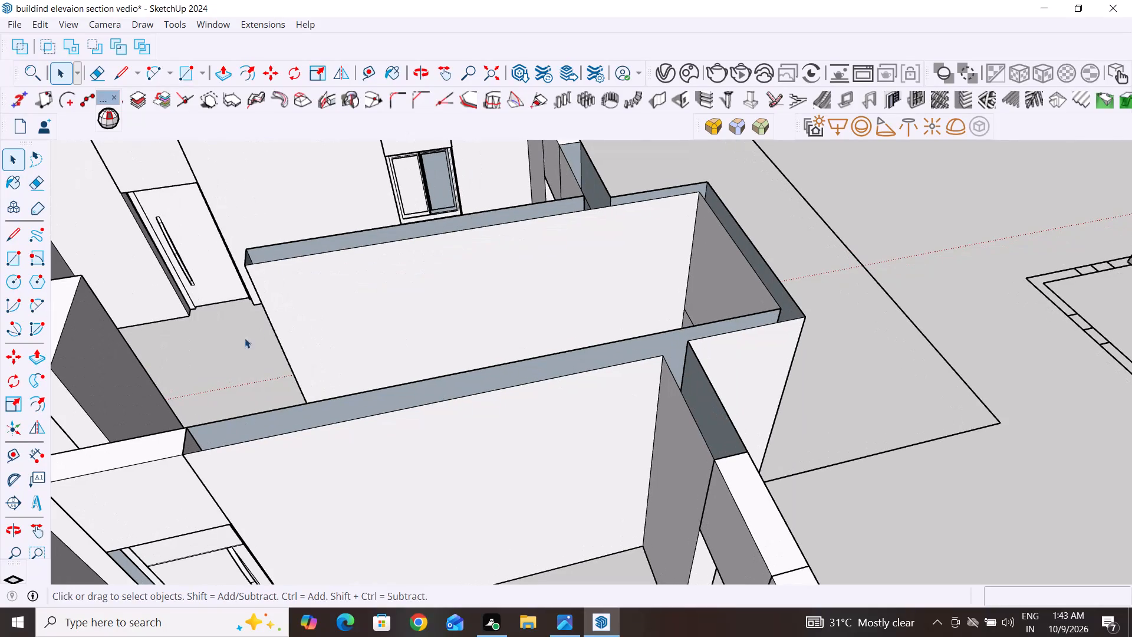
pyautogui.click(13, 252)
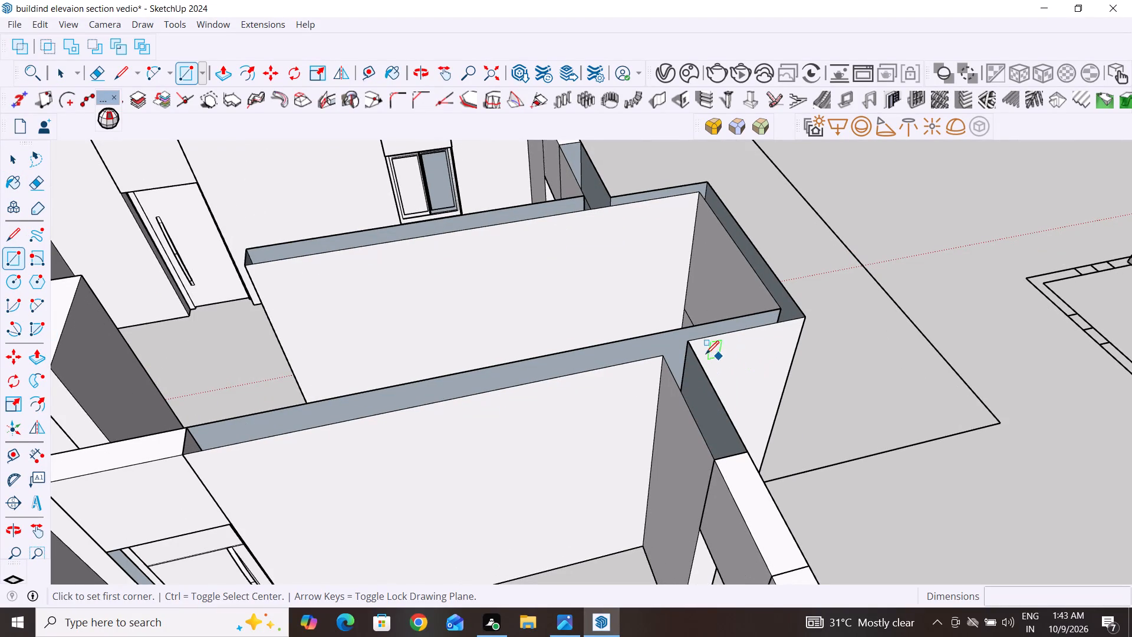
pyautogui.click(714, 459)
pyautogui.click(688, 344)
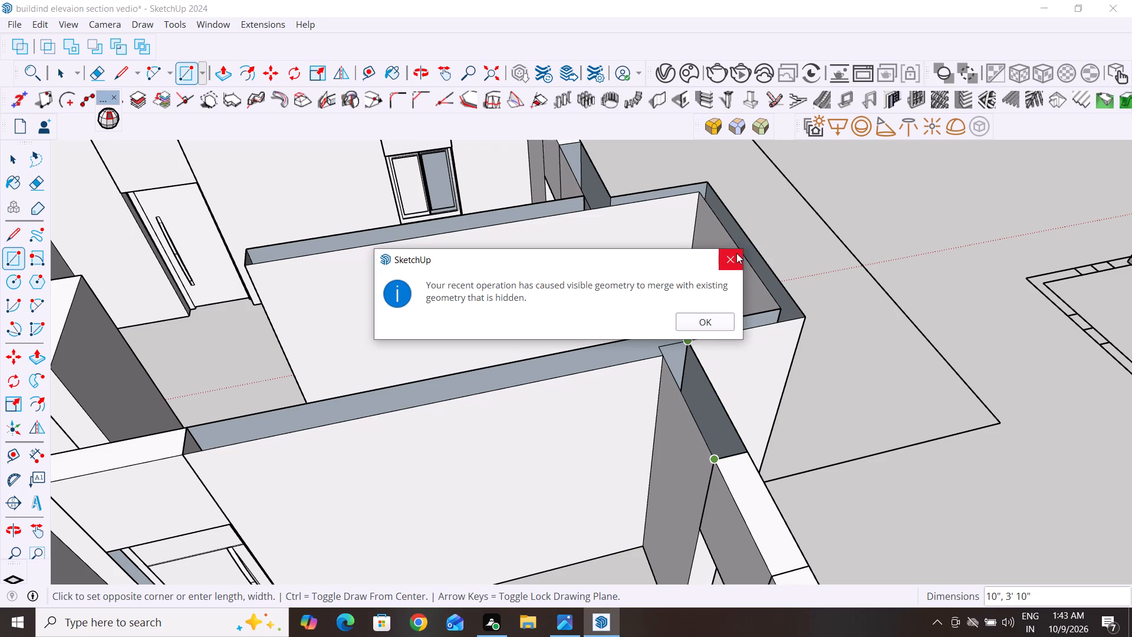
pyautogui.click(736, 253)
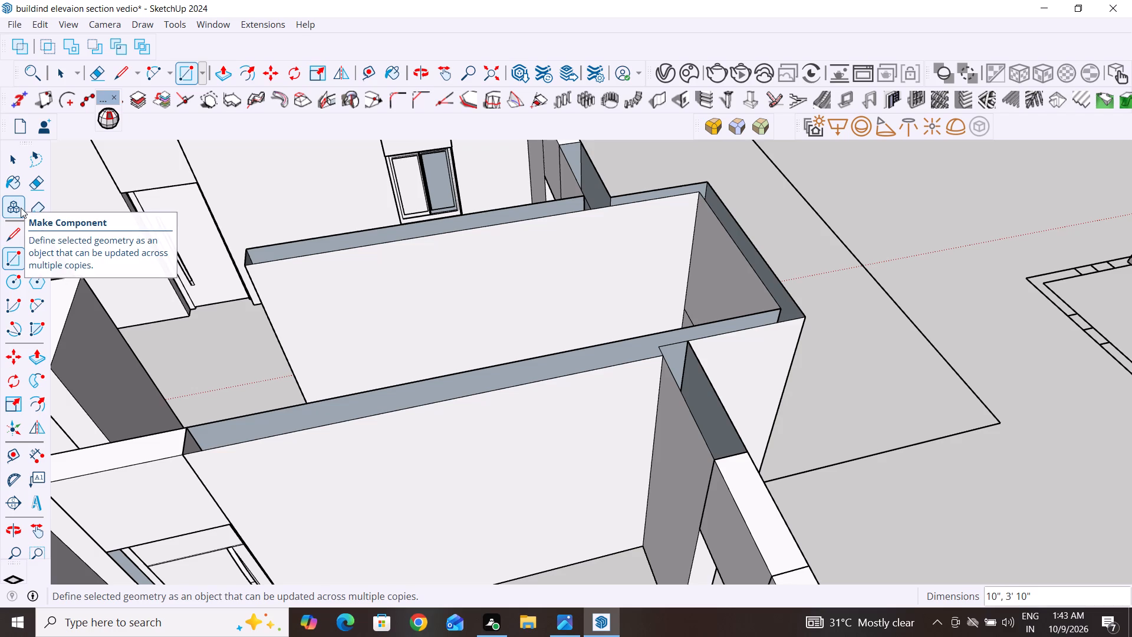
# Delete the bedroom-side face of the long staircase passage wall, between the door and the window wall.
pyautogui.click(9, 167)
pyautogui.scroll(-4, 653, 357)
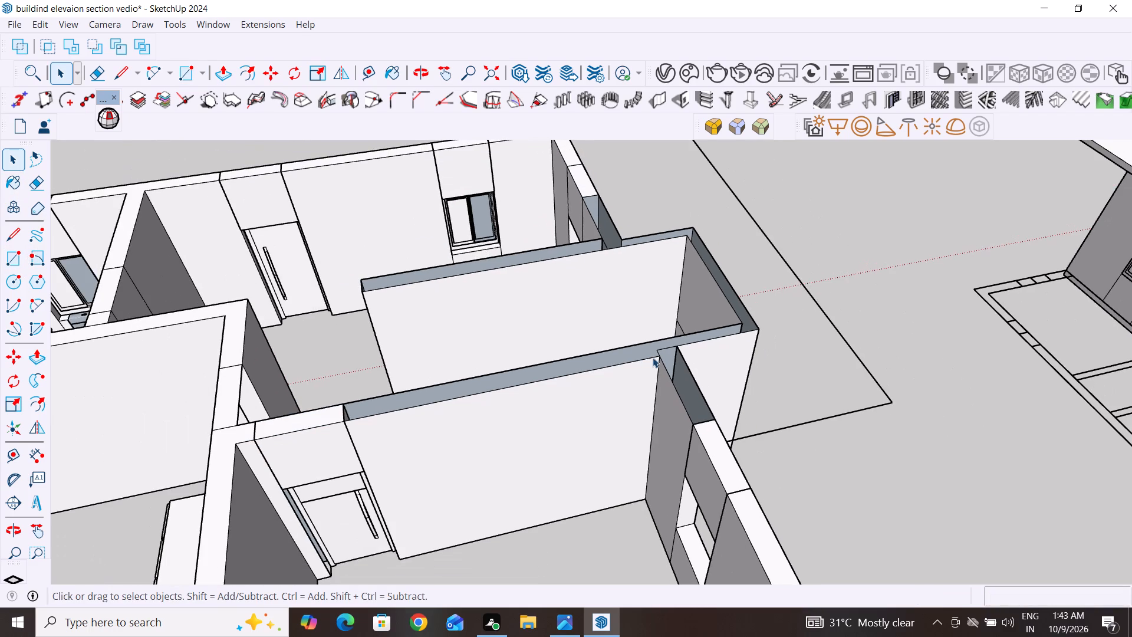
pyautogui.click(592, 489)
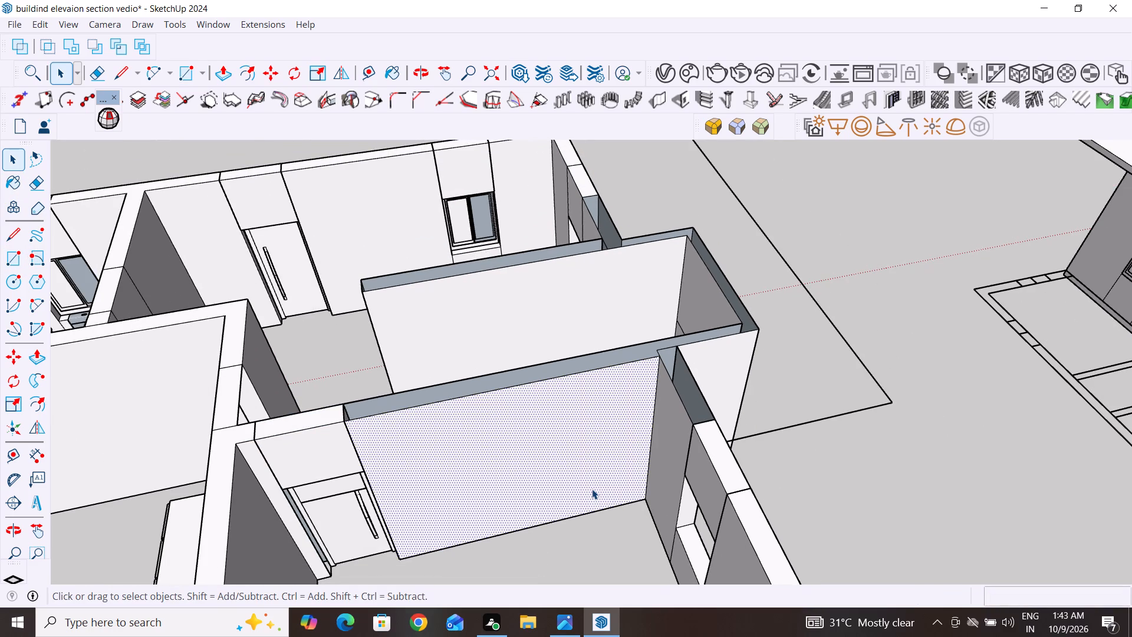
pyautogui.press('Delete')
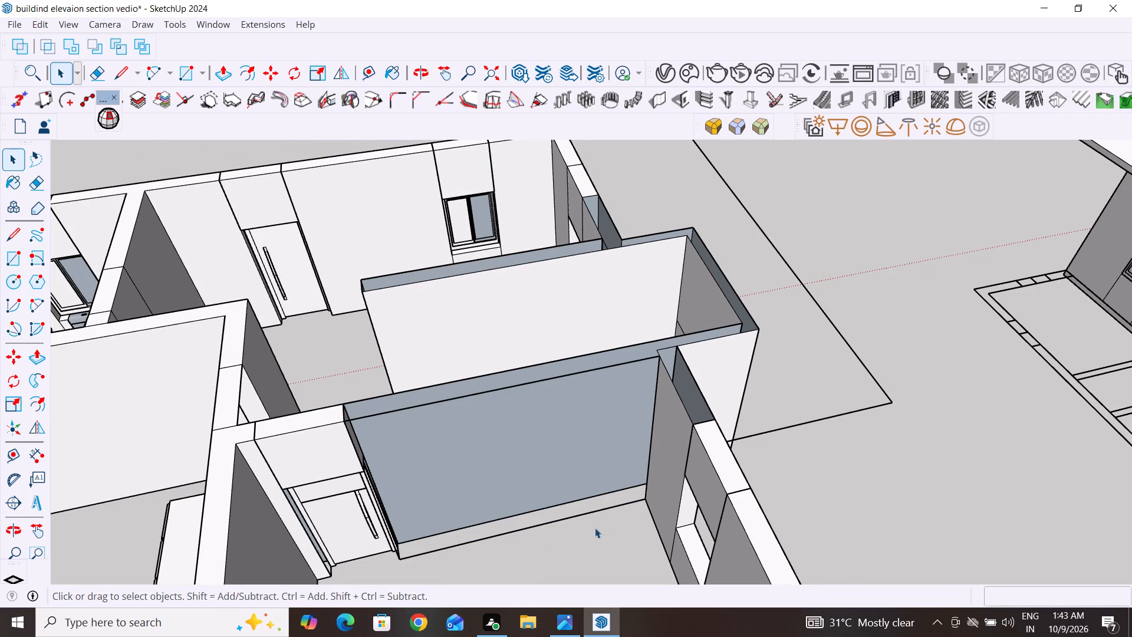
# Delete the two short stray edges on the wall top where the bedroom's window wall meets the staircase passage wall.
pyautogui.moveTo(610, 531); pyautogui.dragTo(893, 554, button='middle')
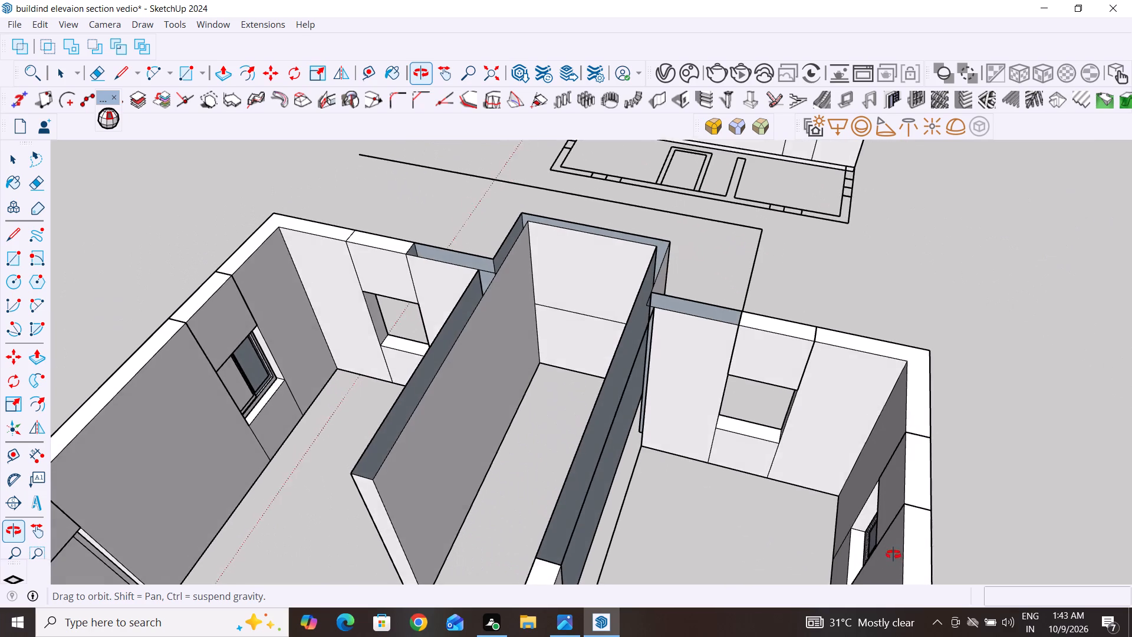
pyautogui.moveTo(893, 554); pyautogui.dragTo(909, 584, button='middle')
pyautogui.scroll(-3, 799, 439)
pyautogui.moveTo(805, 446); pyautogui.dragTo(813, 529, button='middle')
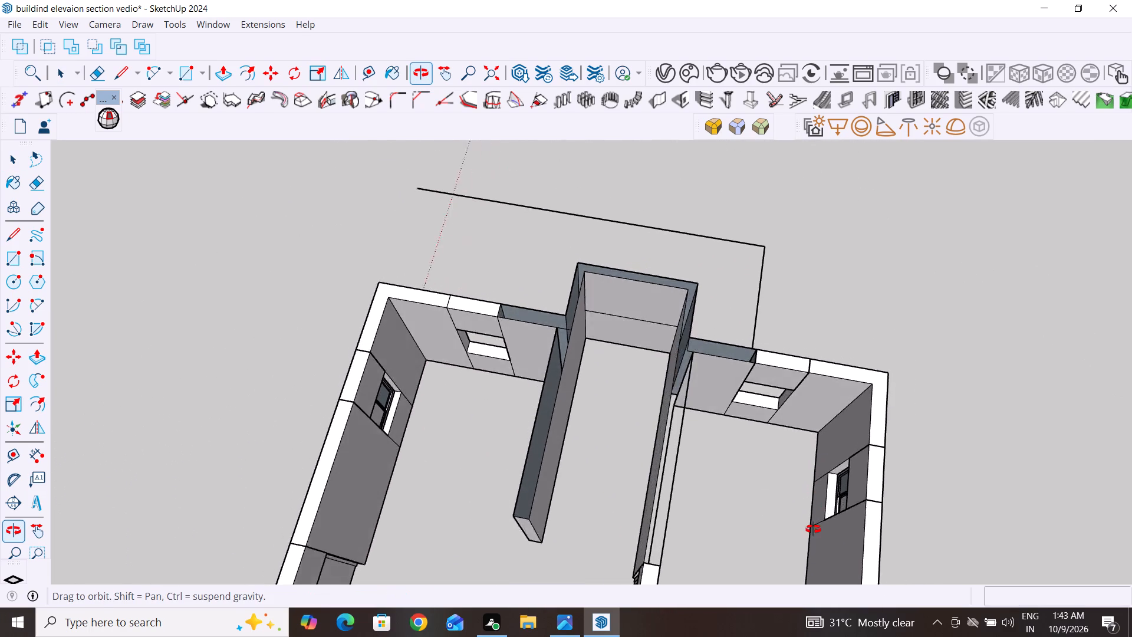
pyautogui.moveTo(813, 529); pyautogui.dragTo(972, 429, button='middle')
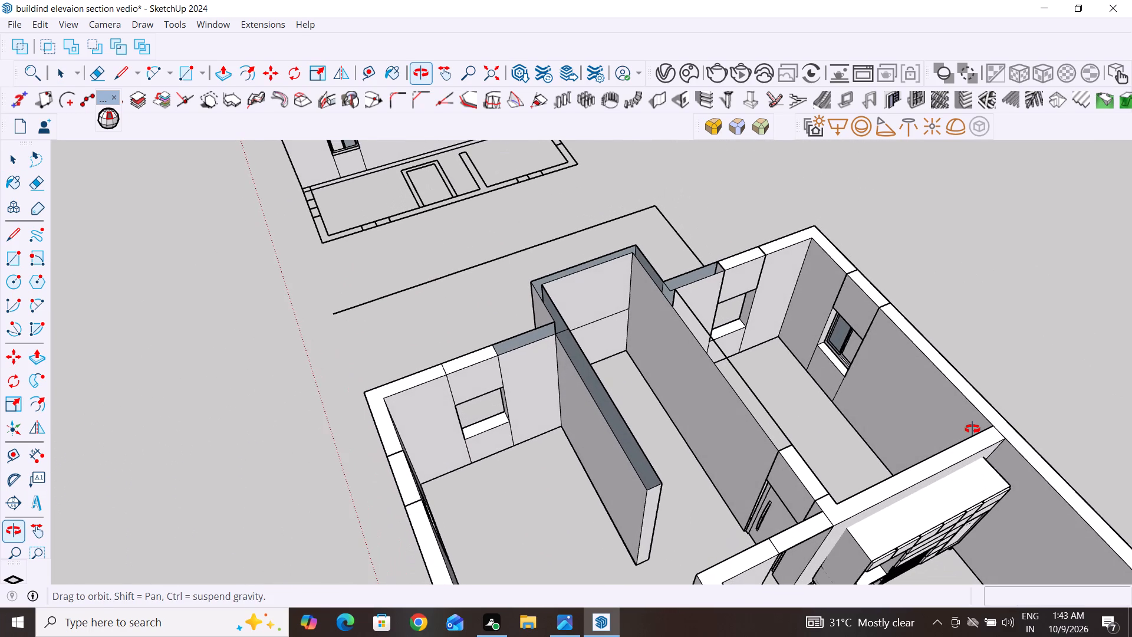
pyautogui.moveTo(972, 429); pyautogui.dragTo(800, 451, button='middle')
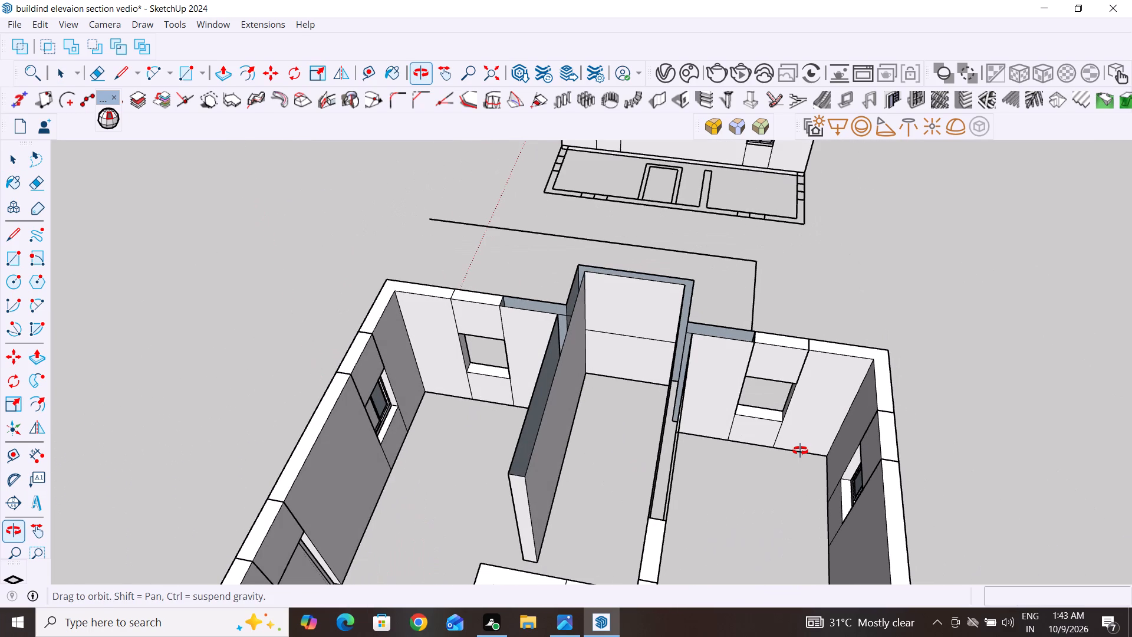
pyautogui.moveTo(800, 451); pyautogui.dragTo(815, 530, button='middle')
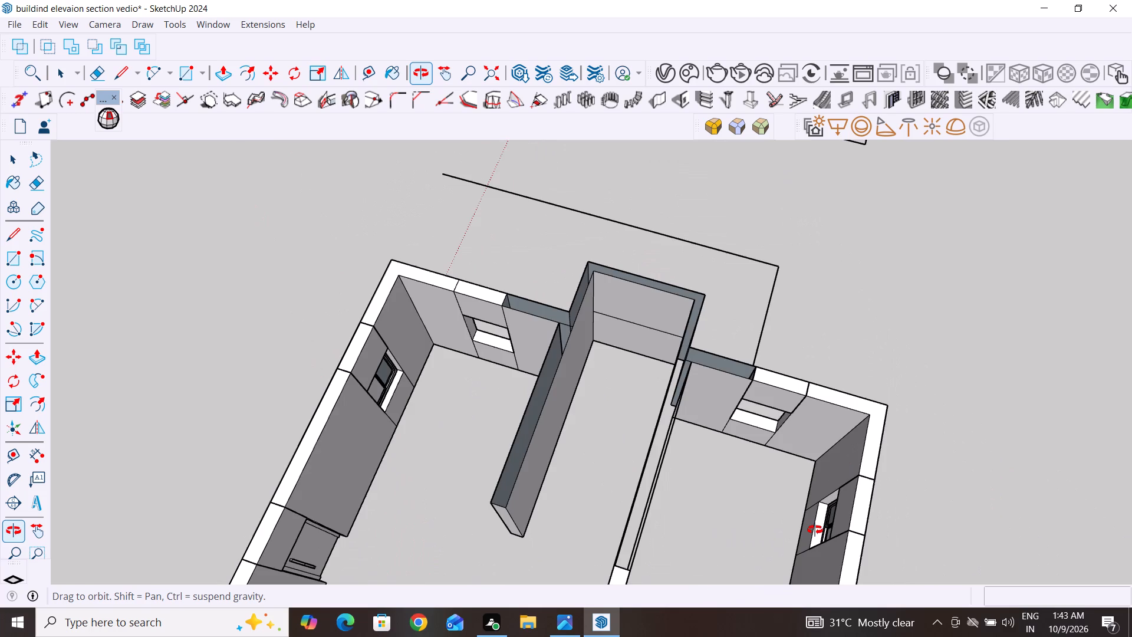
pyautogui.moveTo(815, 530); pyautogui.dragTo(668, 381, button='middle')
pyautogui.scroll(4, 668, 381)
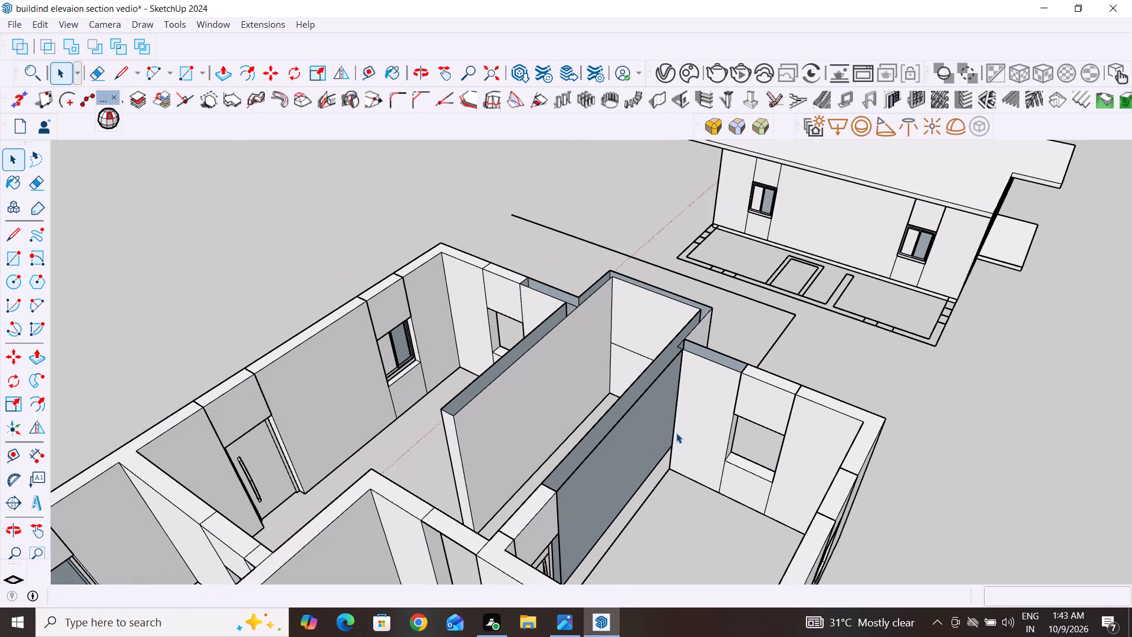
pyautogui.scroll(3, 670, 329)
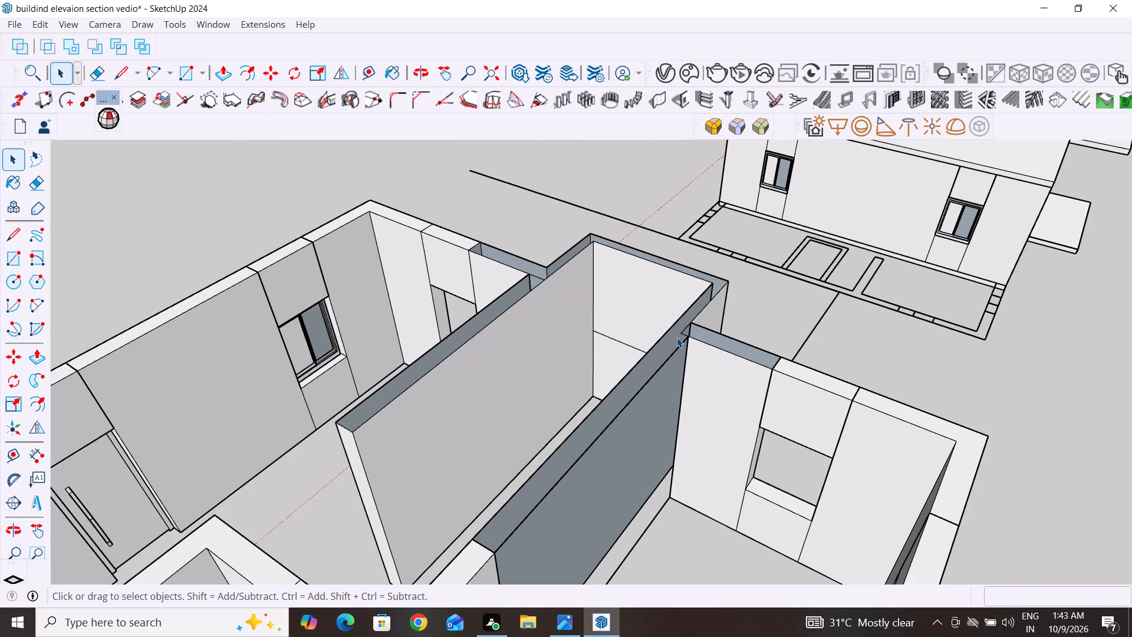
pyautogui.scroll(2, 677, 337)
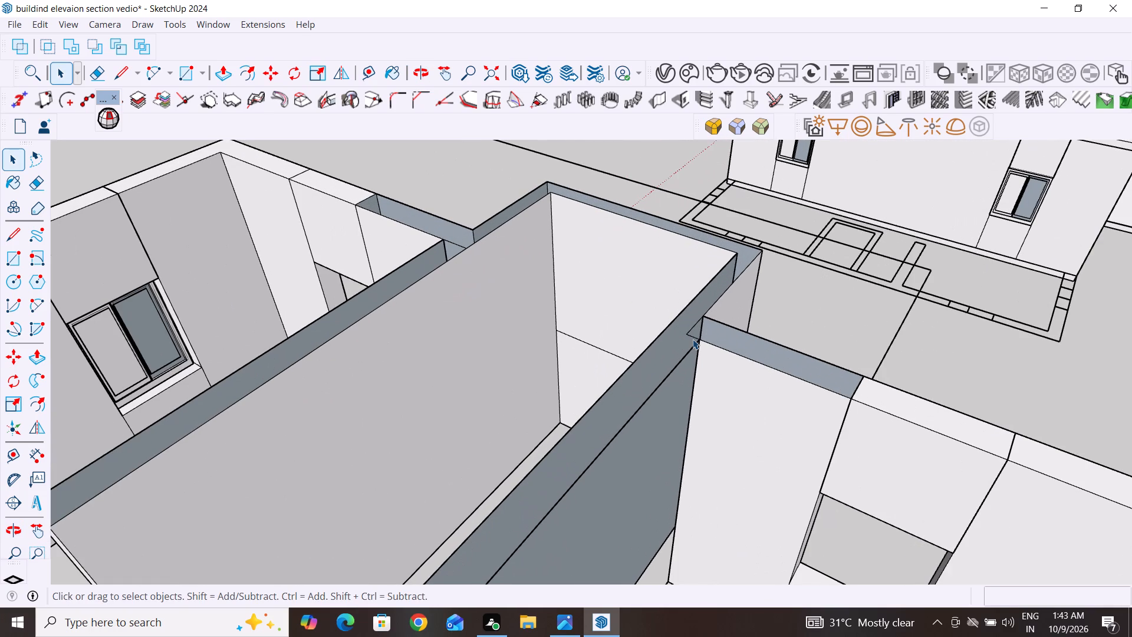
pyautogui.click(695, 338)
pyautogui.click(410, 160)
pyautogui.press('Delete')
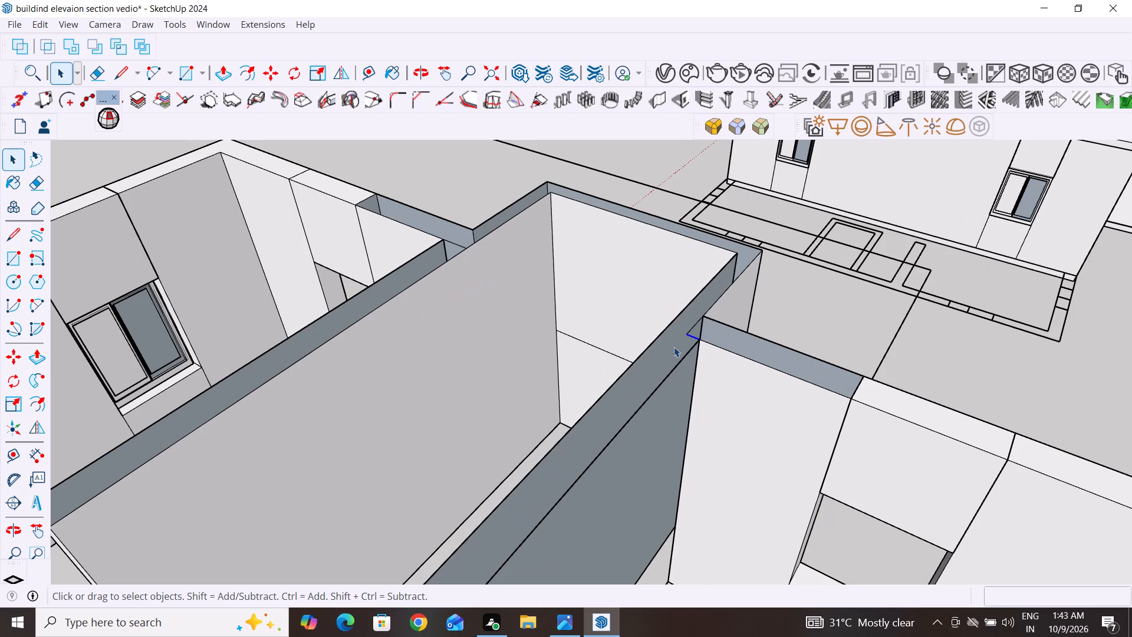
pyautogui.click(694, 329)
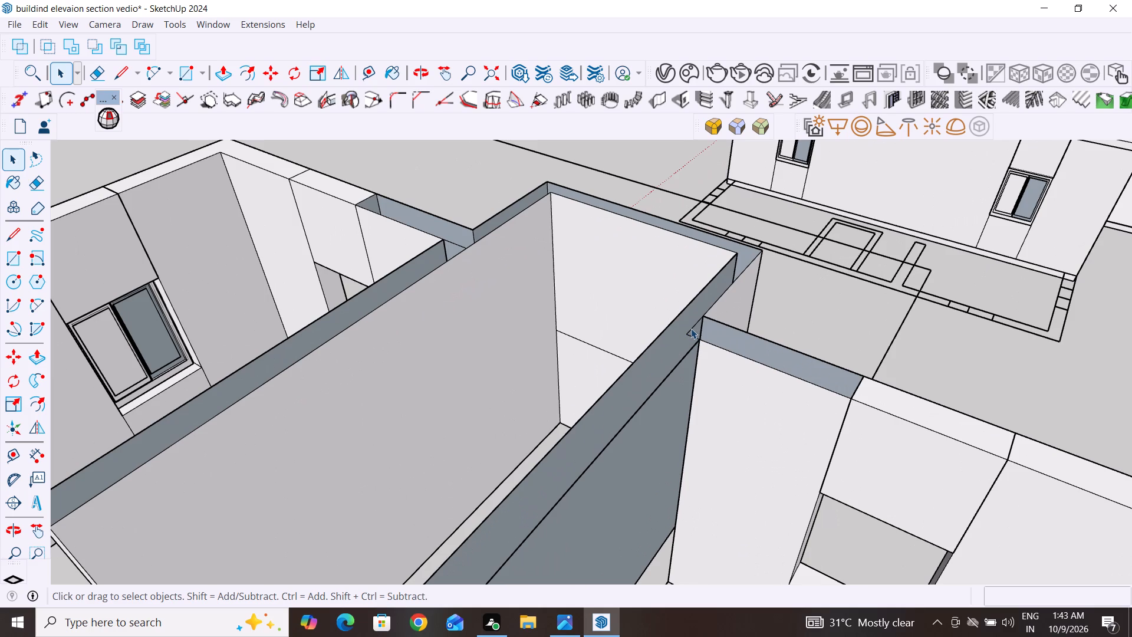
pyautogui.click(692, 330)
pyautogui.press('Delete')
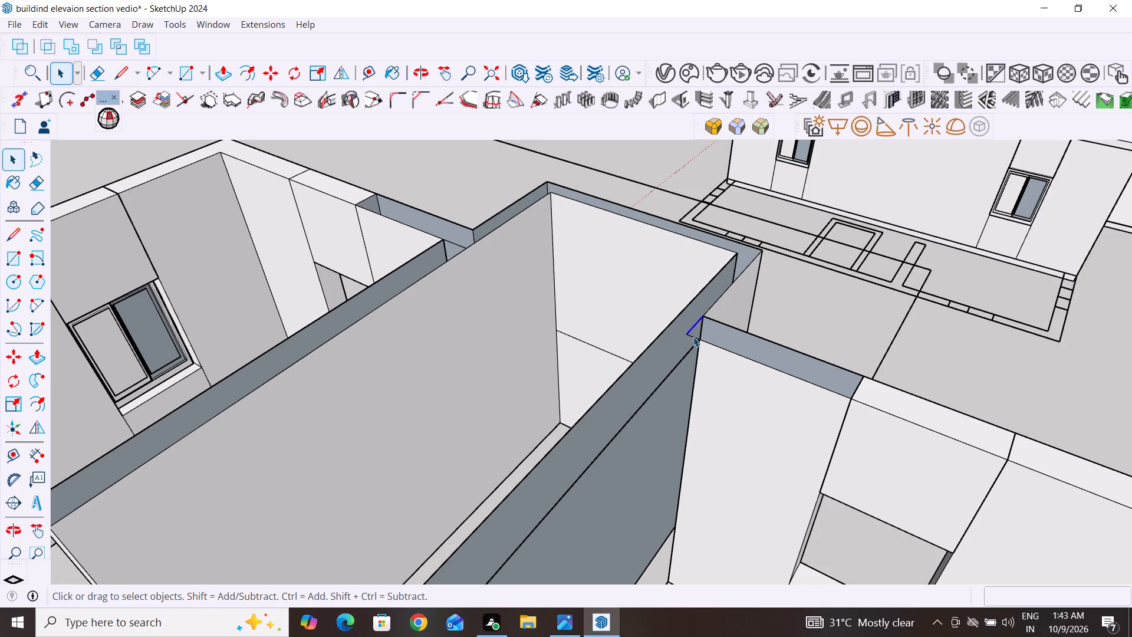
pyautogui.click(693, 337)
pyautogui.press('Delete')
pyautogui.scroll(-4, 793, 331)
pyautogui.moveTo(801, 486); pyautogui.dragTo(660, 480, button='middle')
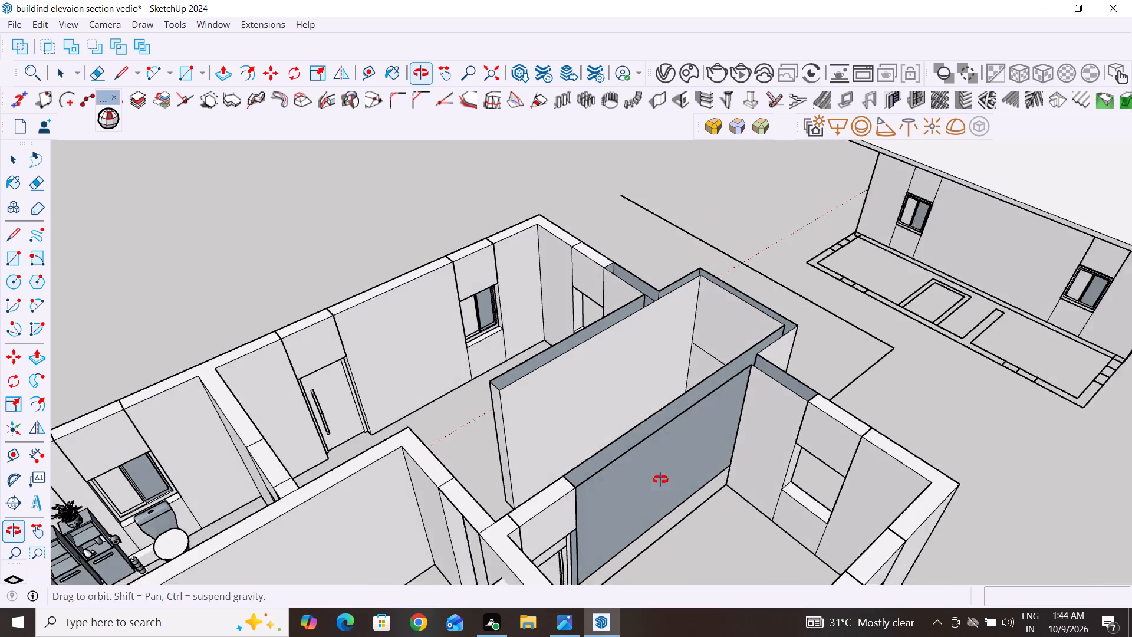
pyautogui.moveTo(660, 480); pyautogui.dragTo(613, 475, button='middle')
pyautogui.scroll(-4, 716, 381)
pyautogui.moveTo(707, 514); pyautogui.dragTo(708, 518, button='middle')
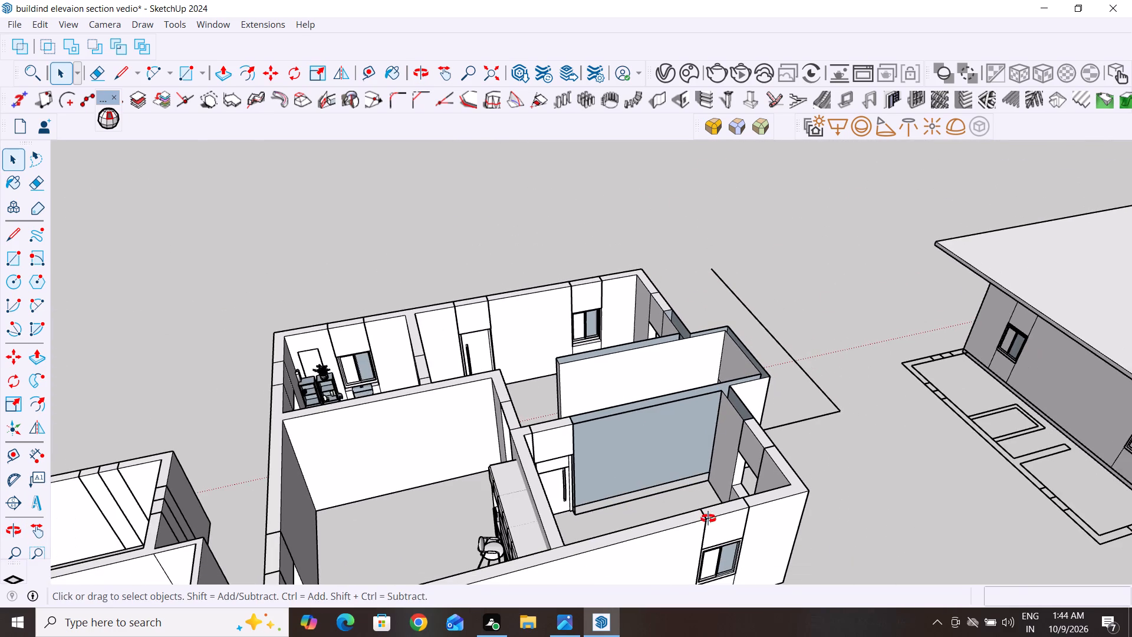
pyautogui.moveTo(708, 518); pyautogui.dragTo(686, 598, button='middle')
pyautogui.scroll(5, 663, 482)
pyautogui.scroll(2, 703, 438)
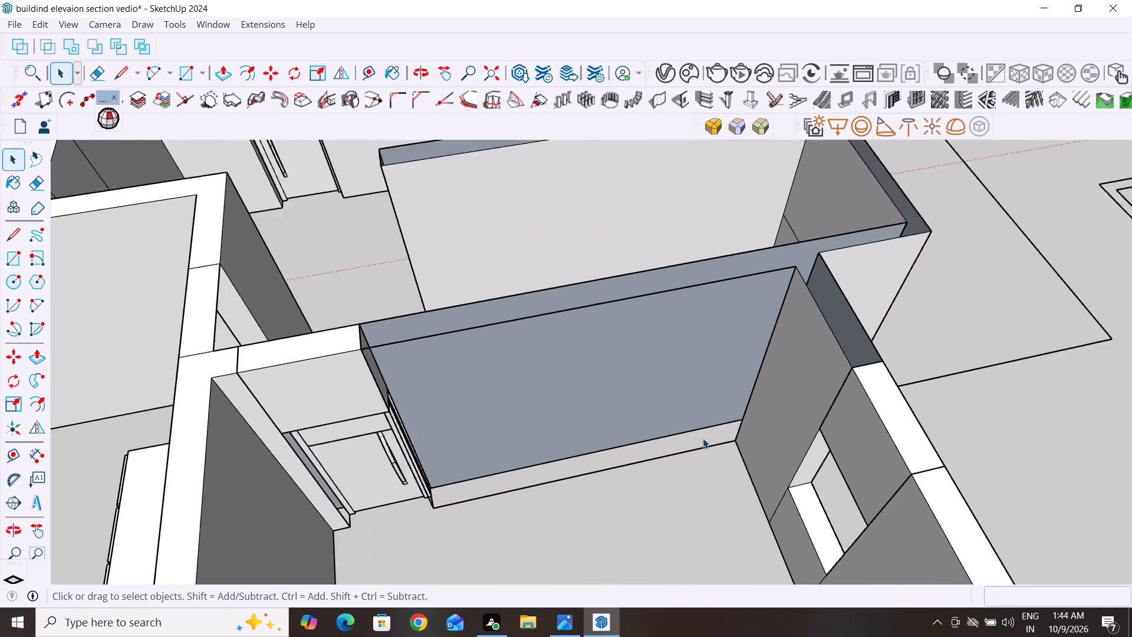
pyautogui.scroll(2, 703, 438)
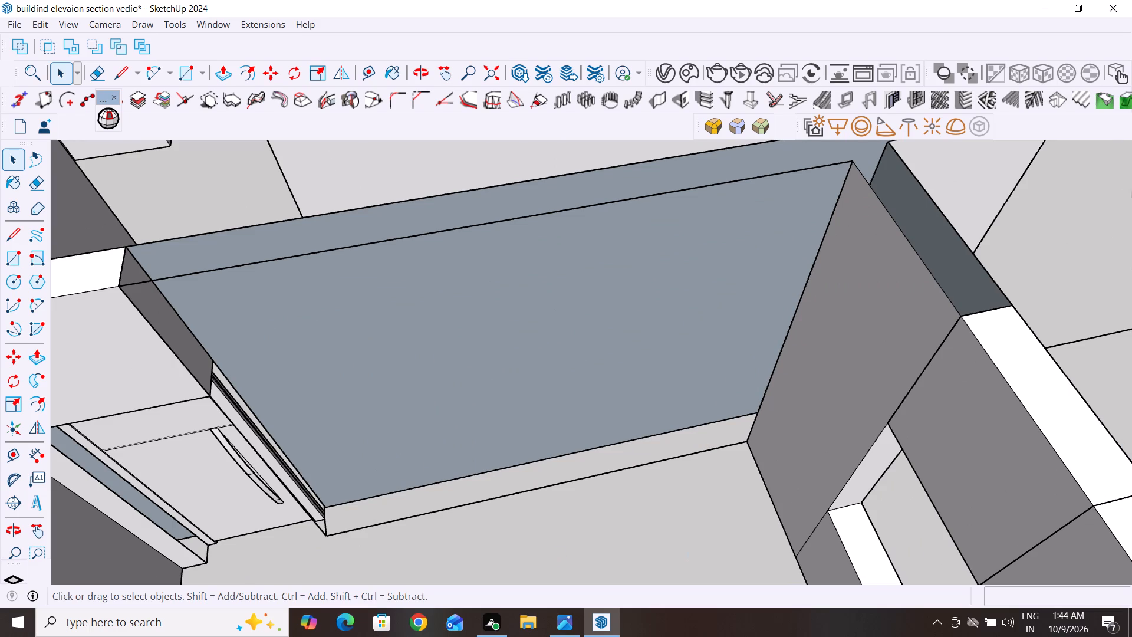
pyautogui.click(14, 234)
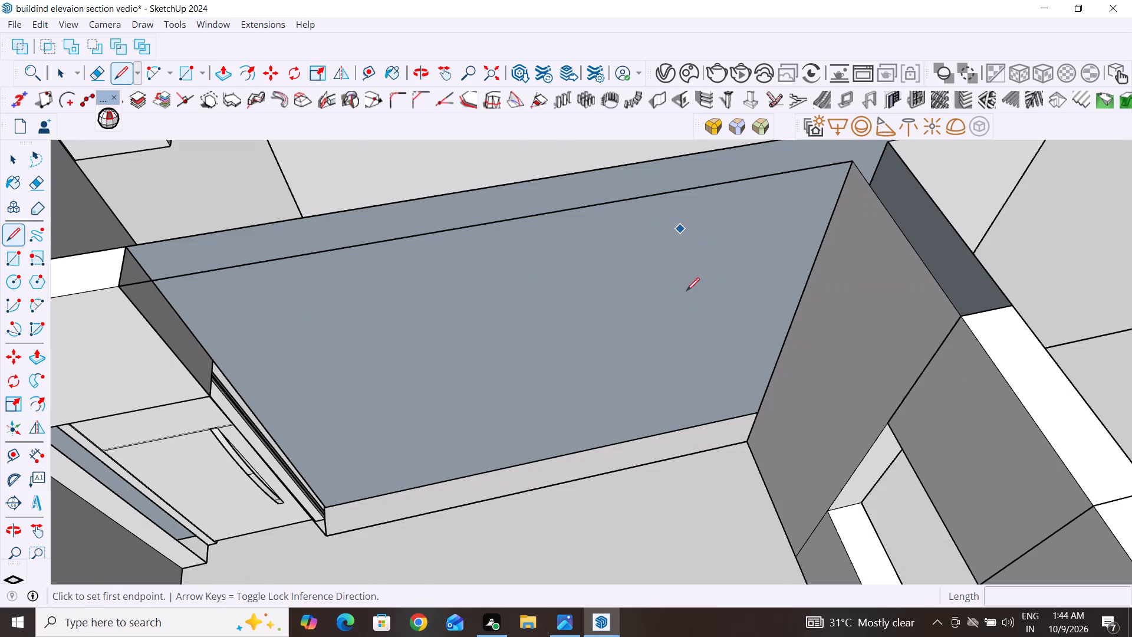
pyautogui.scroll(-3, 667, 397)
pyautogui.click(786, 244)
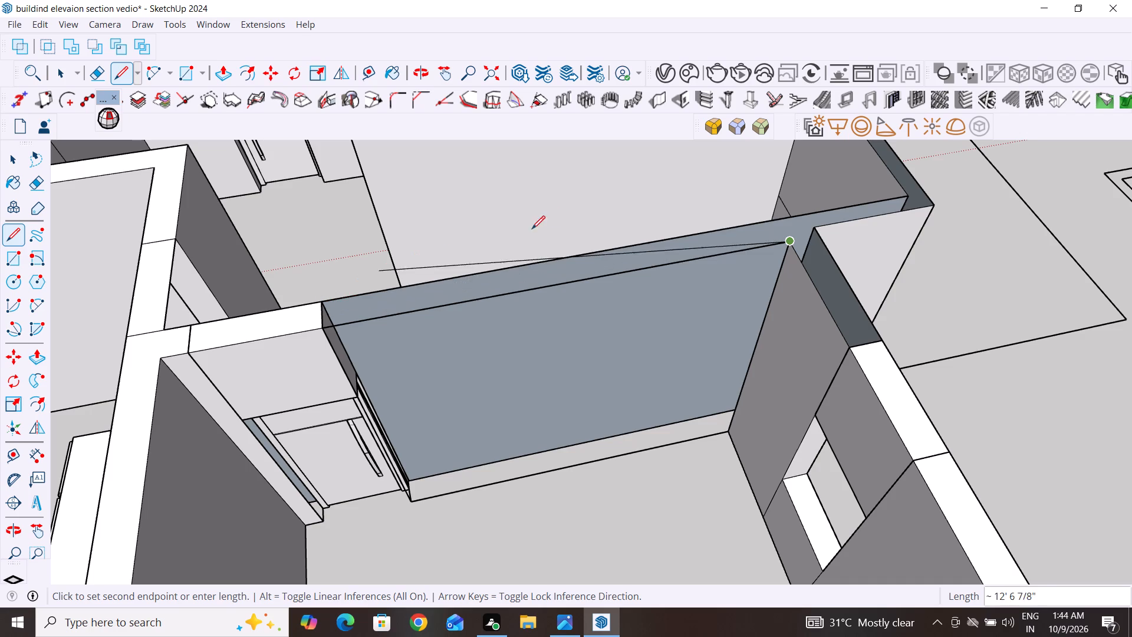
# Draw an 11' 10 1/16" by 10" rectangle over the passage wall top, from the bedroom door section to the window wall corner.
pyautogui.click(19, 251)
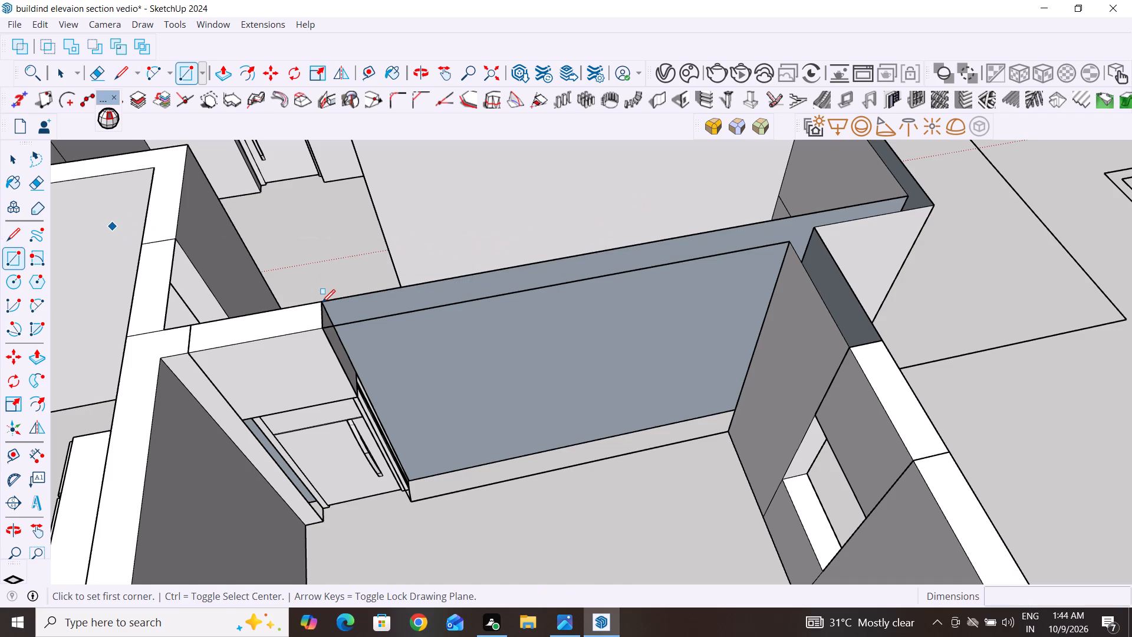
pyautogui.click(320, 303)
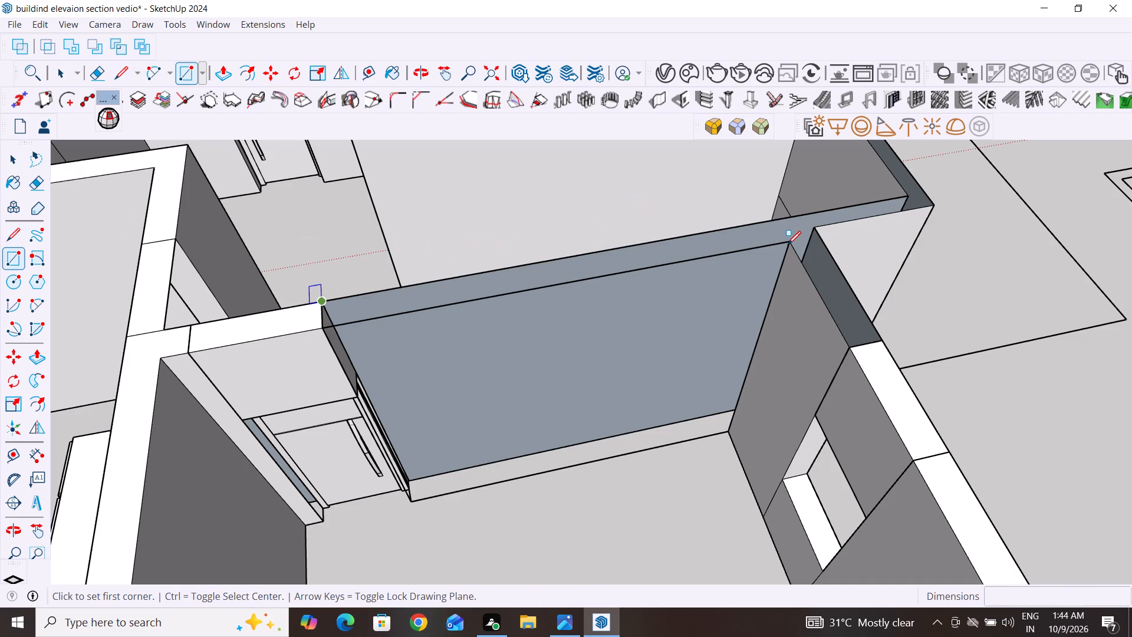
pyautogui.click(788, 244)
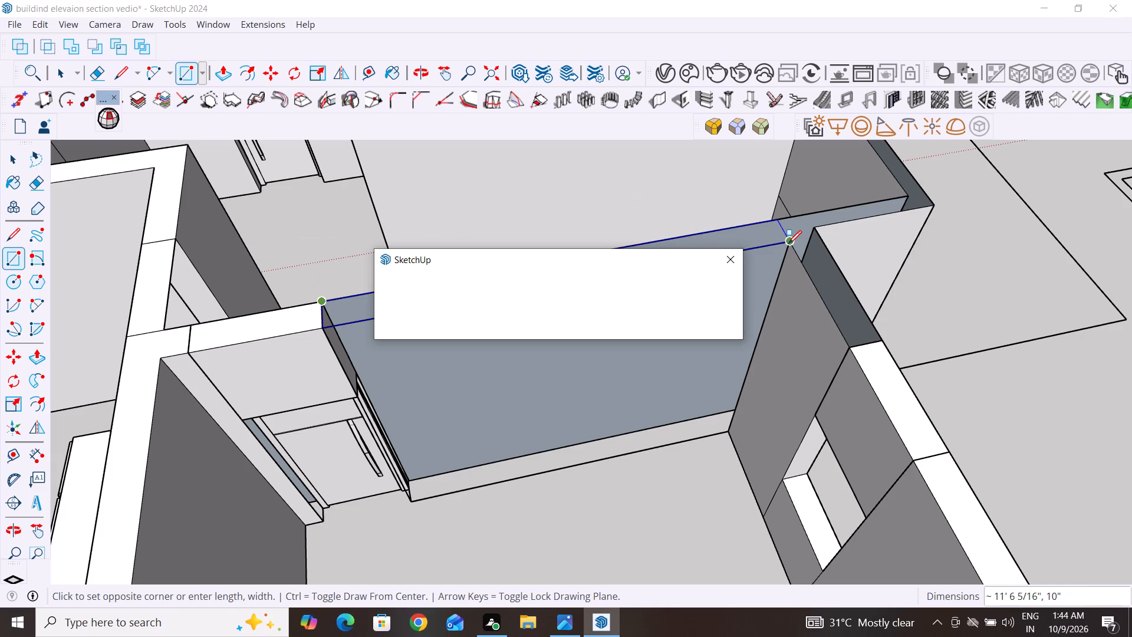
pyautogui.click(728, 257)
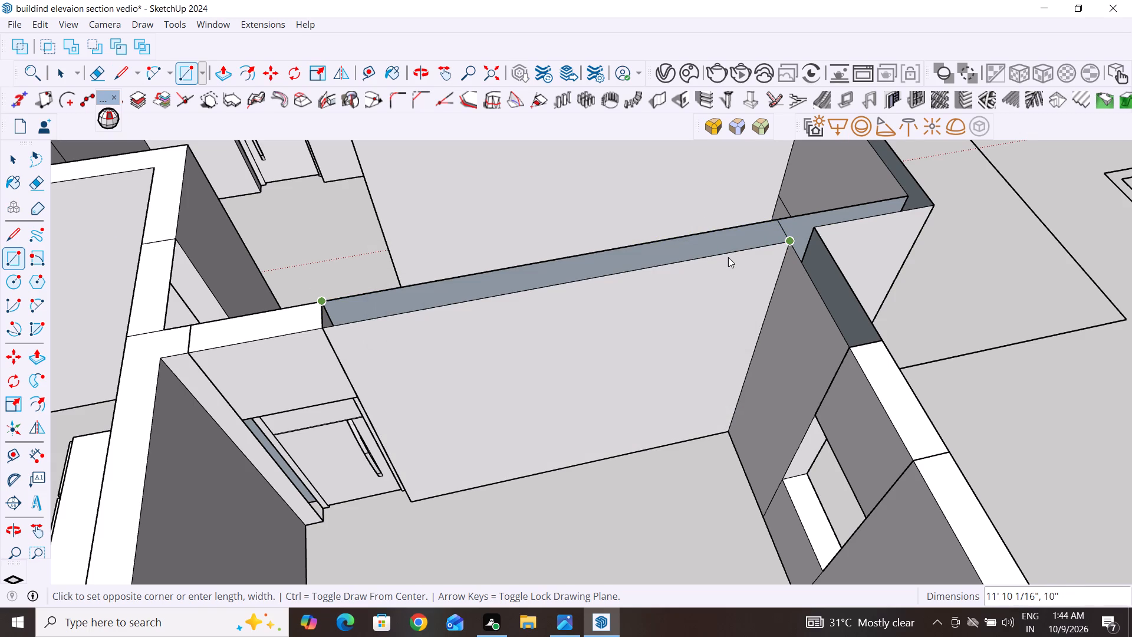
pyautogui.scroll(7, 800, 218)
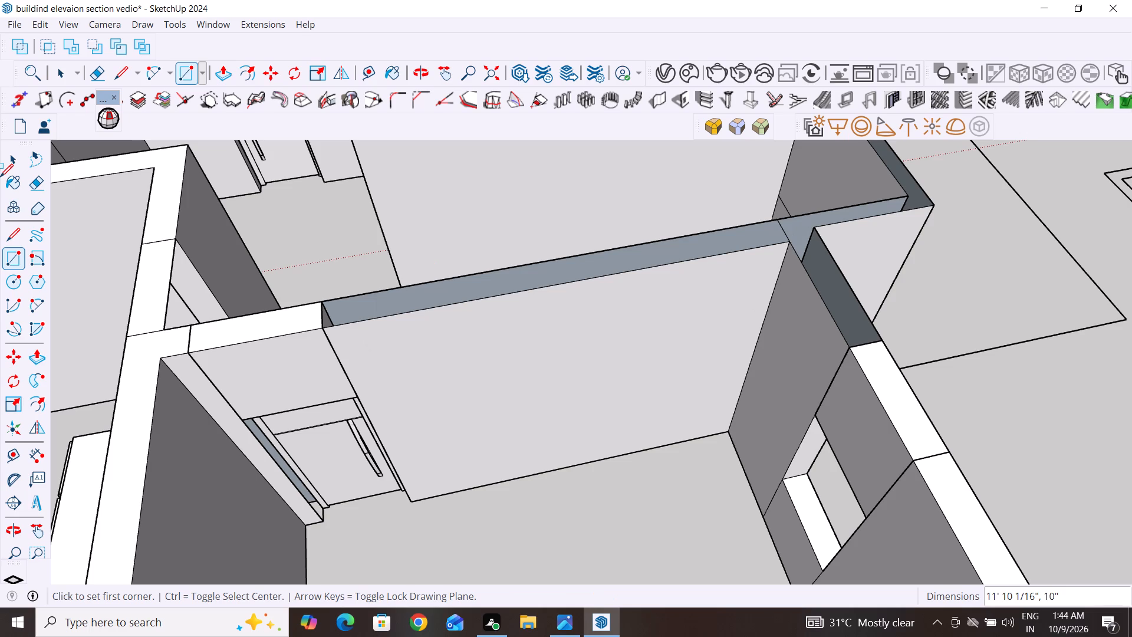
pyautogui.click(7, 156)
pyautogui.scroll(-3, 686, 368)
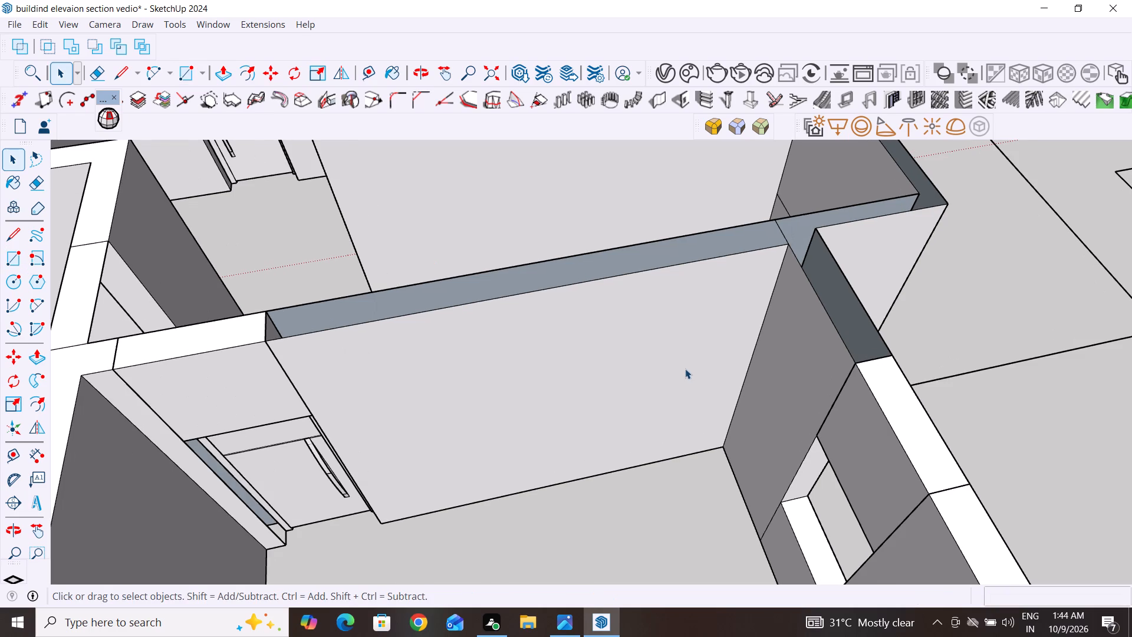
# Delete the short stray edge across the passage wall where it meets the window wall of the bedroom just closed.
pyautogui.scroll(-8, 685, 369)
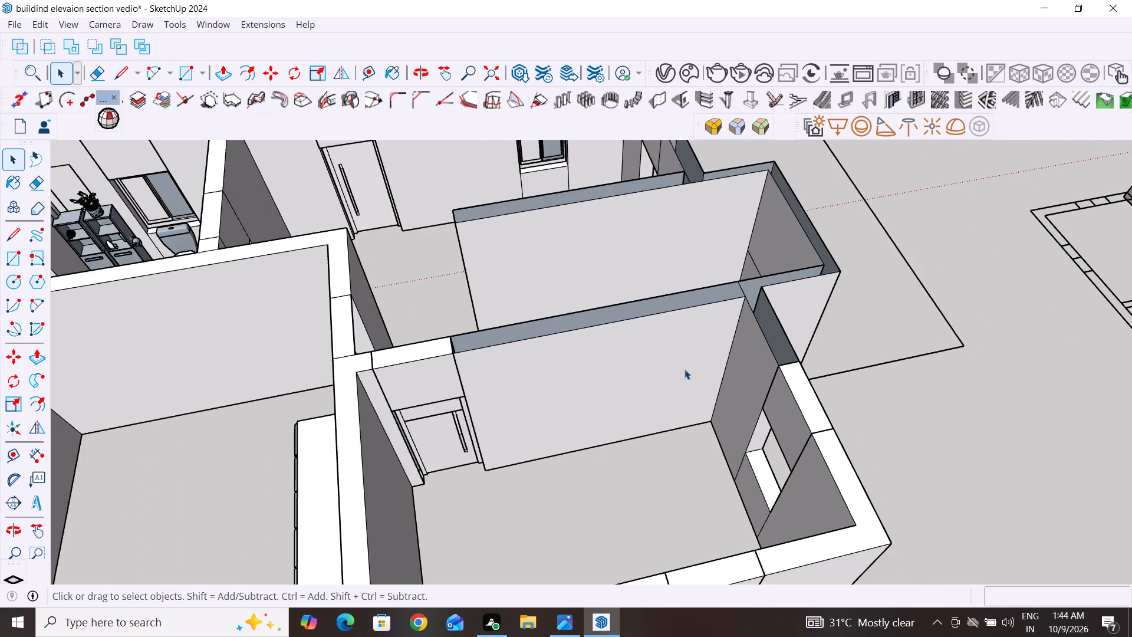
pyautogui.scroll(3, 675, 236)
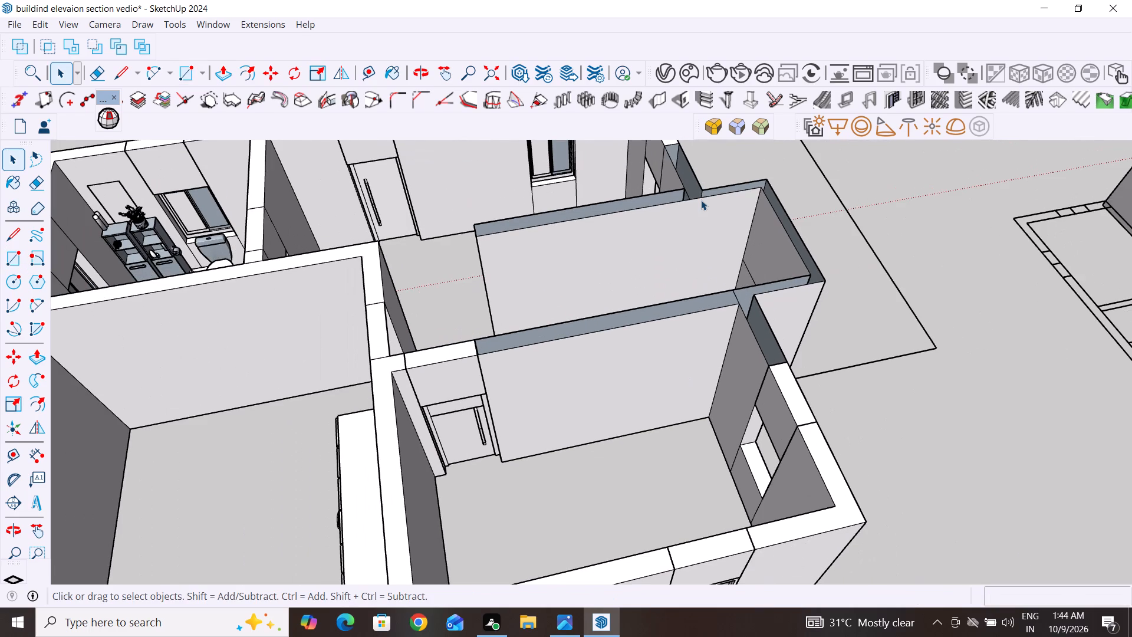
pyautogui.scroll(-3, 717, 308)
pyautogui.moveTo(658, 296); pyautogui.dragTo(659, 296, button='middle')
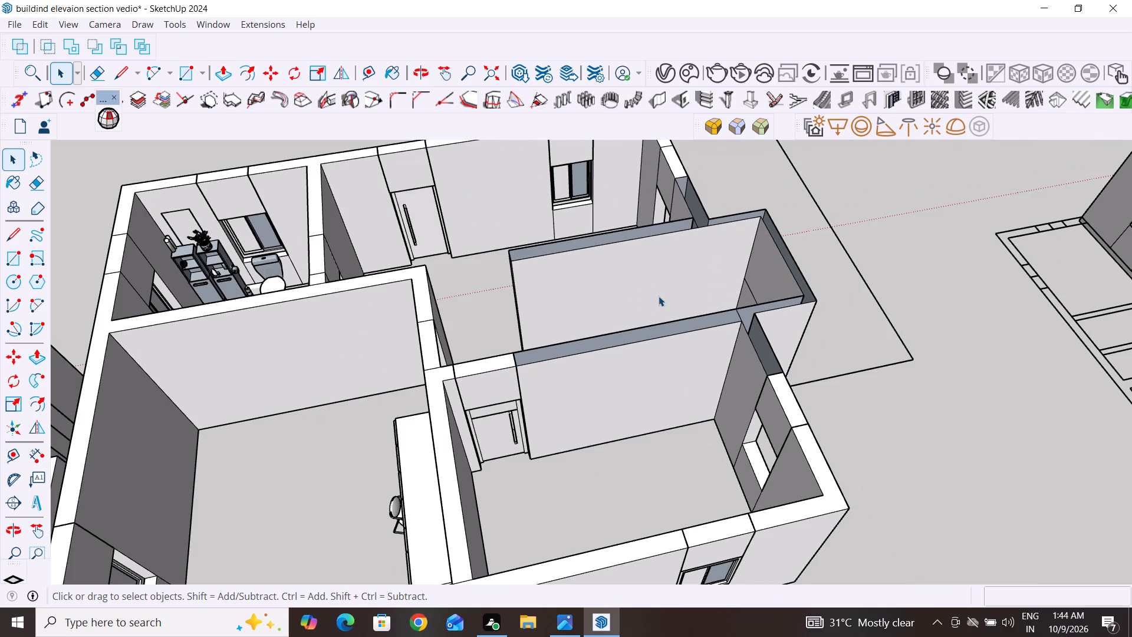
pyautogui.moveTo(659, 296); pyautogui.dragTo(902, 467, button='middle')
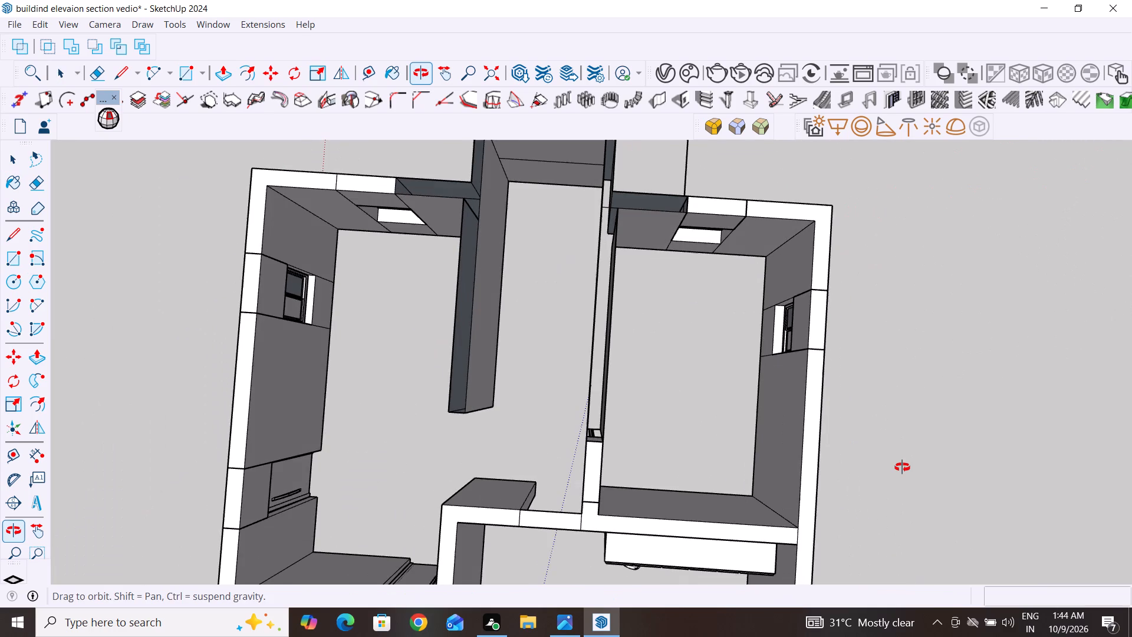
pyautogui.moveTo(902, 467); pyautogui.dragTo(945, 446, button='middle')
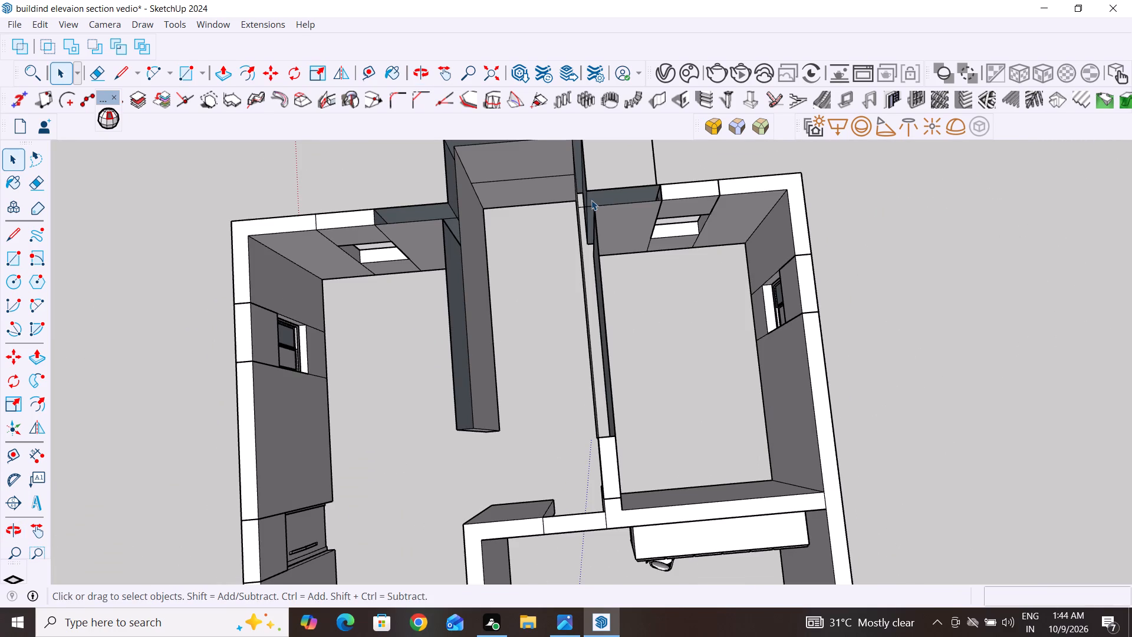
pyautogui.scroll(9, 584, 207)
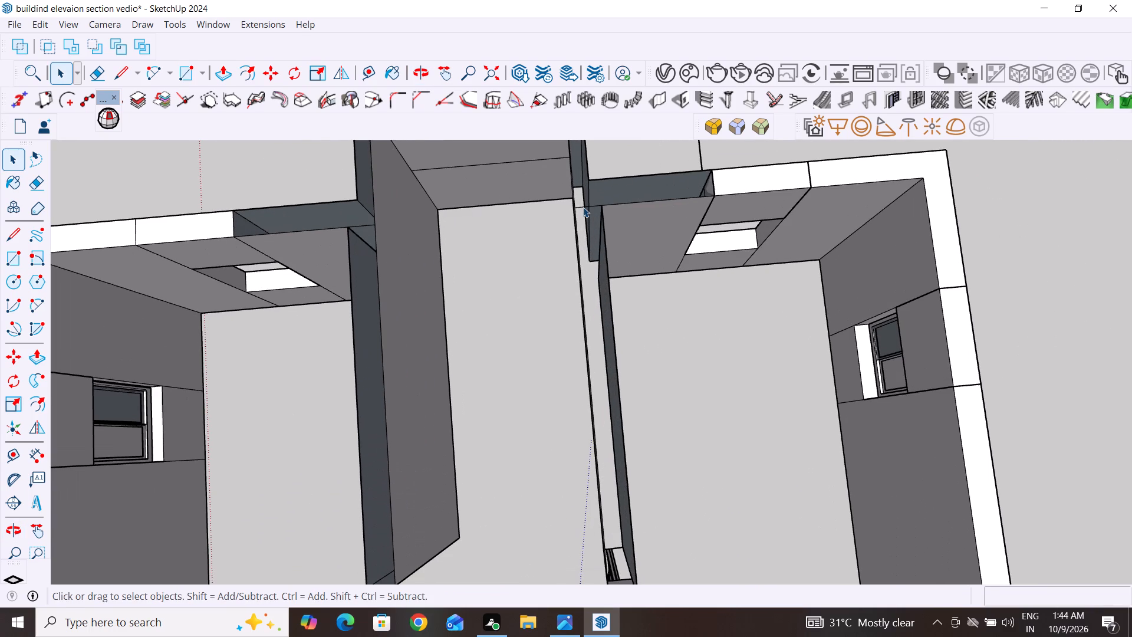
pyautogui.click(580, 206)
pyautogui.scroll(13, 581, 206)
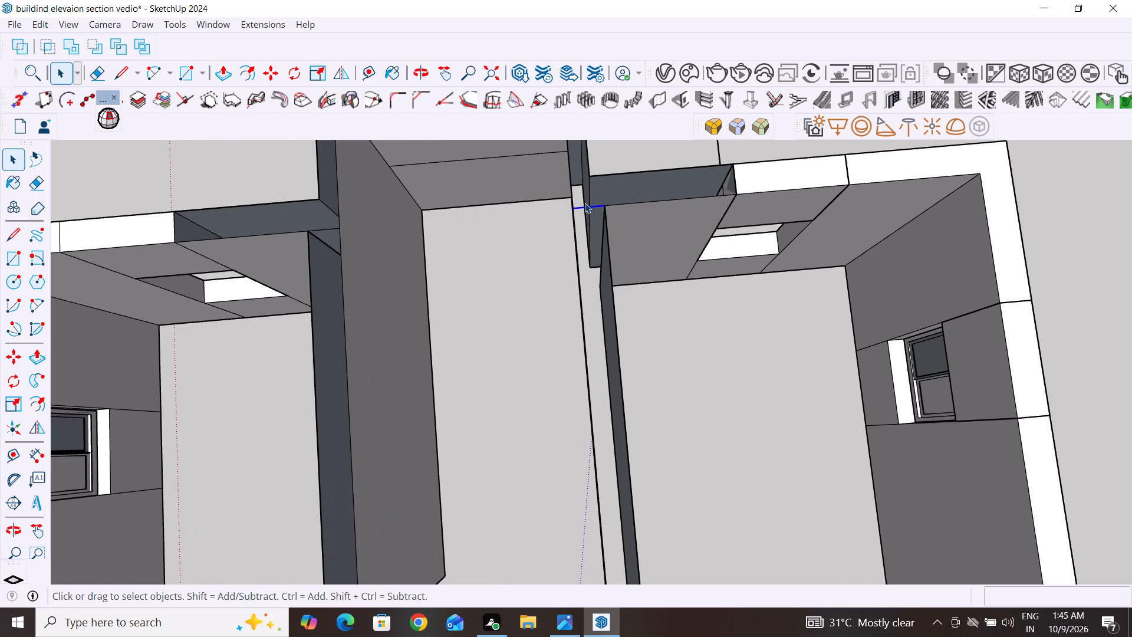
pyautogui.press('Delete')
pyautogui.scroll(-1, 663, 256)
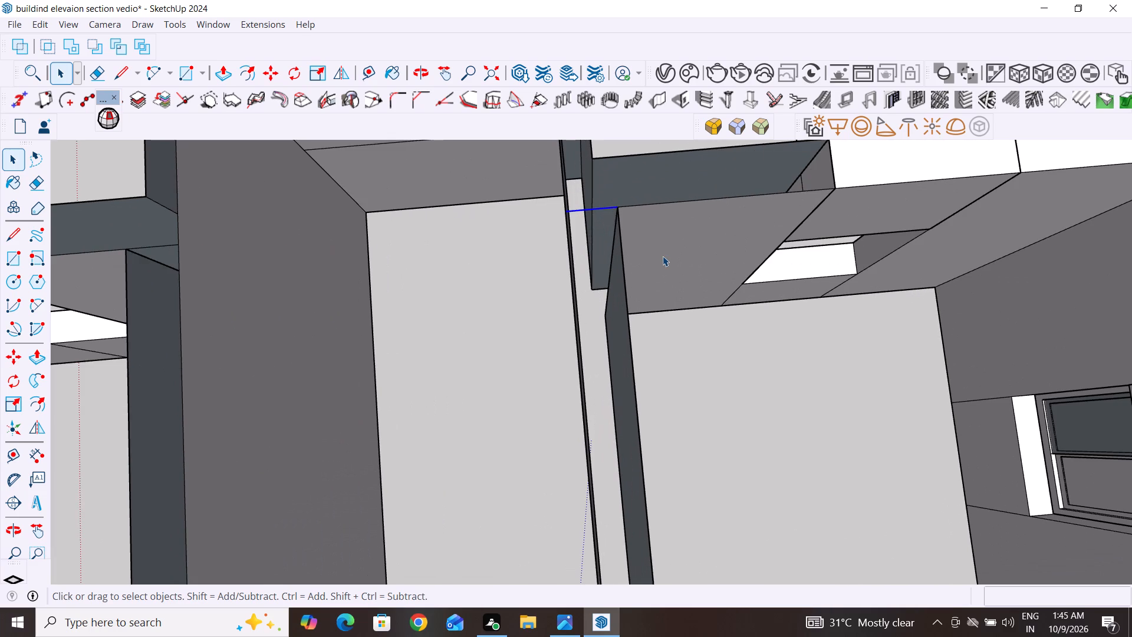
pyautogui.scroll(-5, 662, 256)
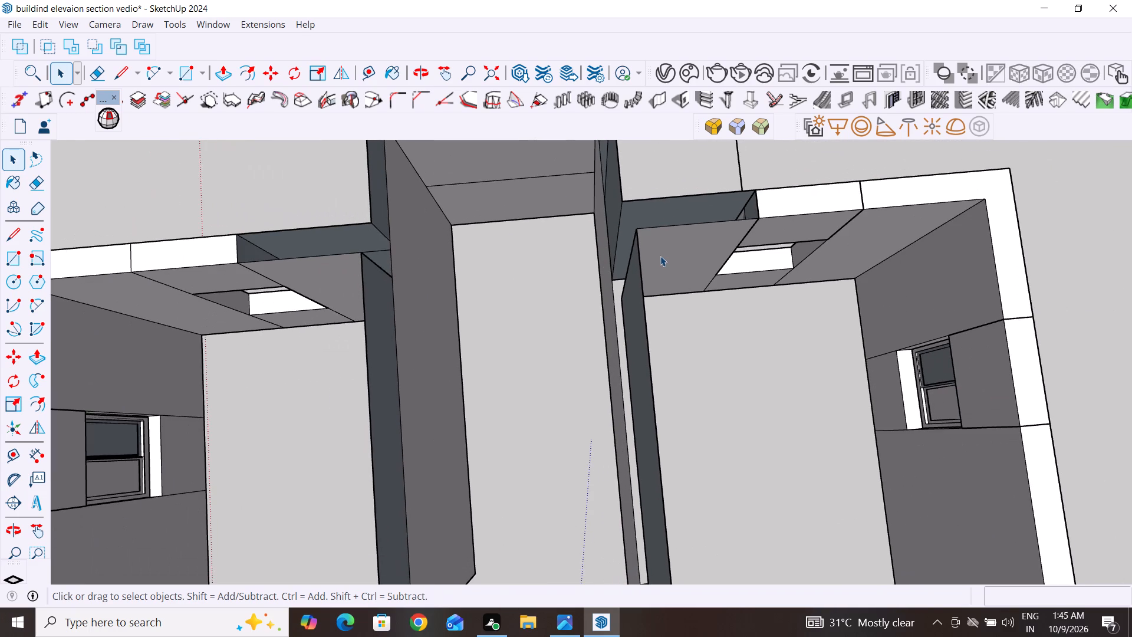
pyautogui.scroll(-4, 660, 256)
# Delete the horizontal edge dividing the inner face of the staircase passage's end wall.
pyautogui.moveTo(591, 318); pyautogui.dragTo(587, 326)
pyautogui.doubleClick(587, 326)
pyautogui.moveTo(587, 327); pyautogui.dragTo(604, 192, button='middle')
pyautogui.moveTo(588, 324); pyautogui.dragTo(597, 276)
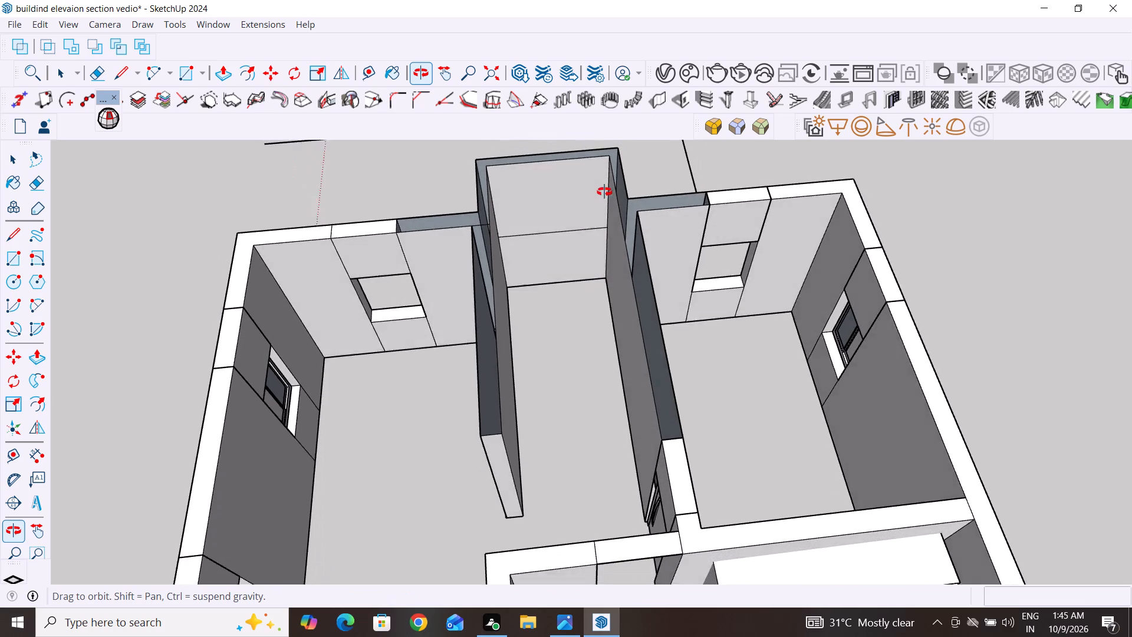
pyautogui.moveTo(604, 192); pyautogui.dragTo(562, 168, button='middle')
pyautogui.click(562, 168)
pyautogui.moveTo(559, 174); pyautogui.dragTo(562, 213)
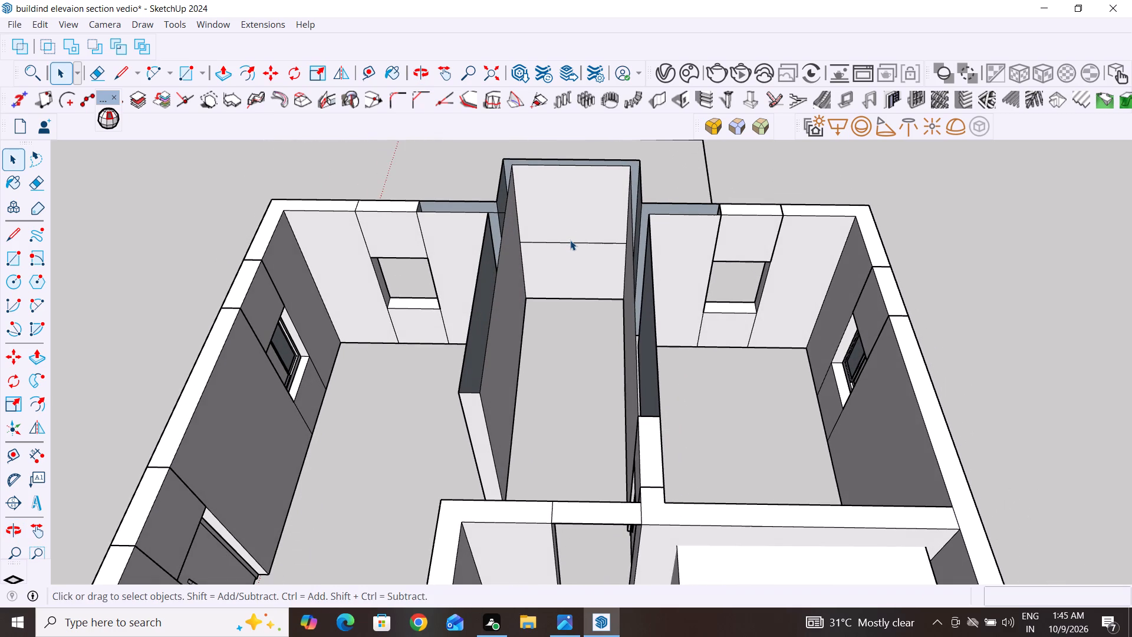
pyautogui.click(573, 243)
pyautogui.press('Delete')
pyautogui.doubleClick(573, 243)
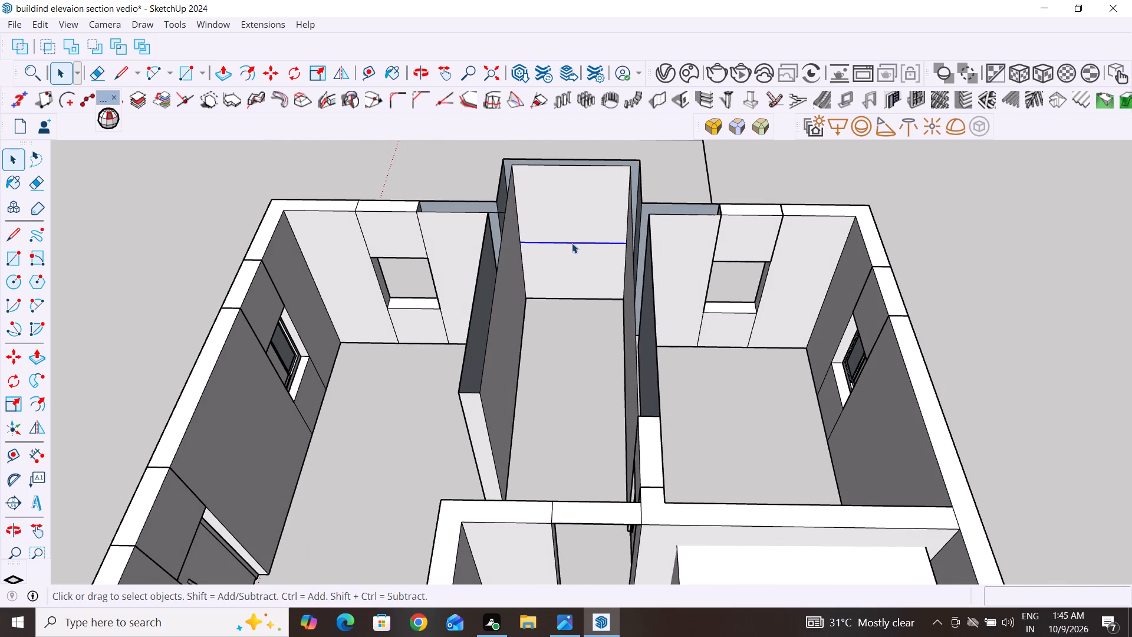
# Select the short stray edge across the opposite passage wall where the other bedroom's window wall meets it.
pyautogui.moveTo(575, 368); pyautogui.dragTo(815, 417, button='middle')
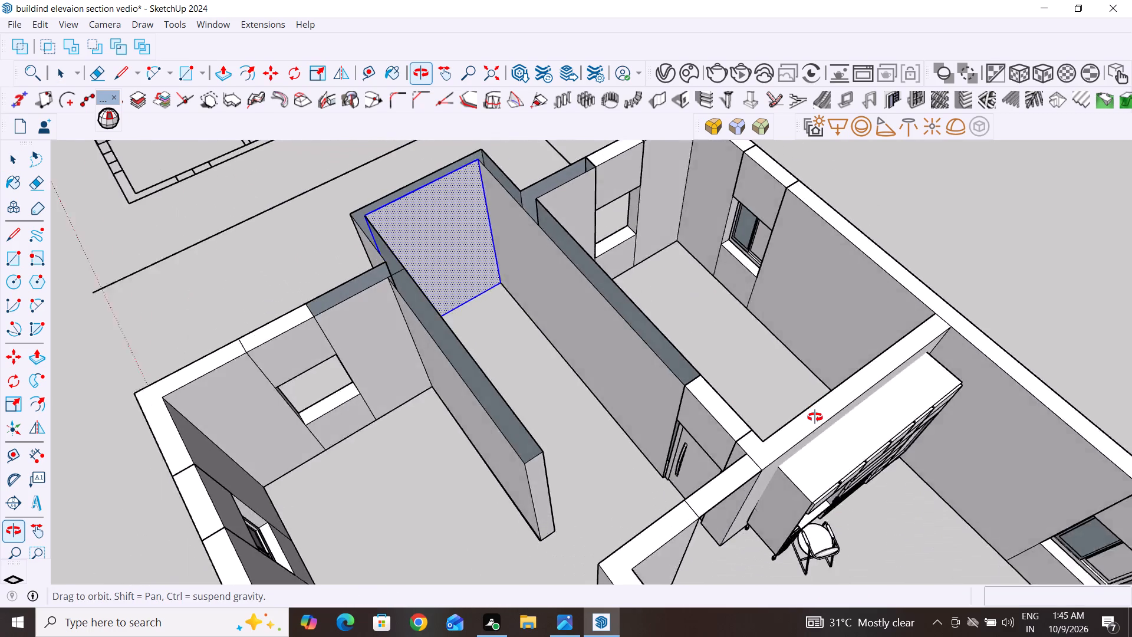
pyautogui.moveTo(815, 417); pyautogui.dragTo(608, 402, button='middle')
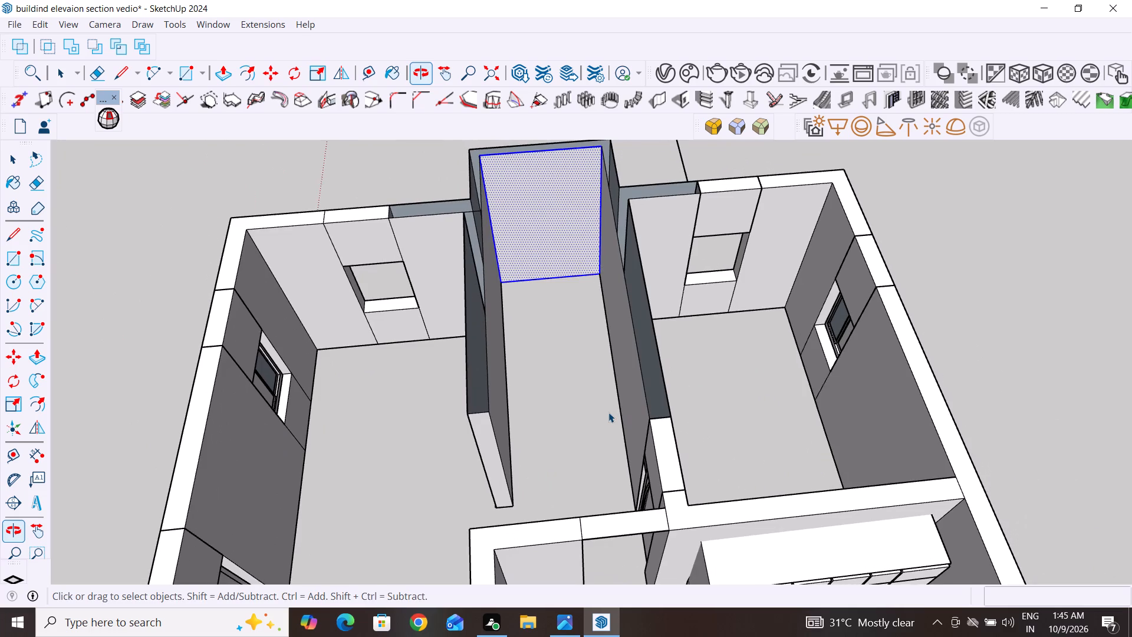
pyautogui.scroll(-3, 608, 415)
pyautogui.scroll(4, 470, 258)
pyautogui.tripleClick(669, 372)
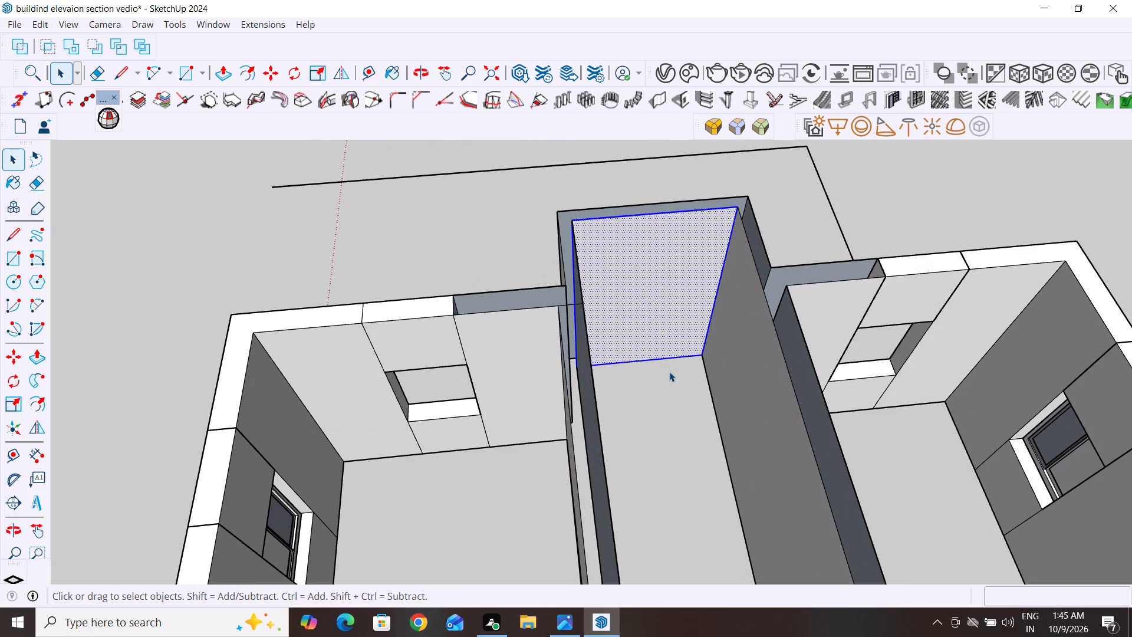
pyautogui.moveTo(669, 372); pyautogui.dragTo(650, 364)
pyautogui.moveTo(609, 333); pyautogui.dragTo(599, 320)
pyautogui.moveTo(598, 318); pyautogui.dragTo(575, 316)
pyautogui.click(568, 313)
pyautogui.scroll(3, 566, 310)
pyautogui.tripleClick(566, 310)
pyautogui.click(569, 307)
pyautogui.tripleClick(574, 304)
pyautogui.click(577, 303)
pyautogui.click(496, 265)
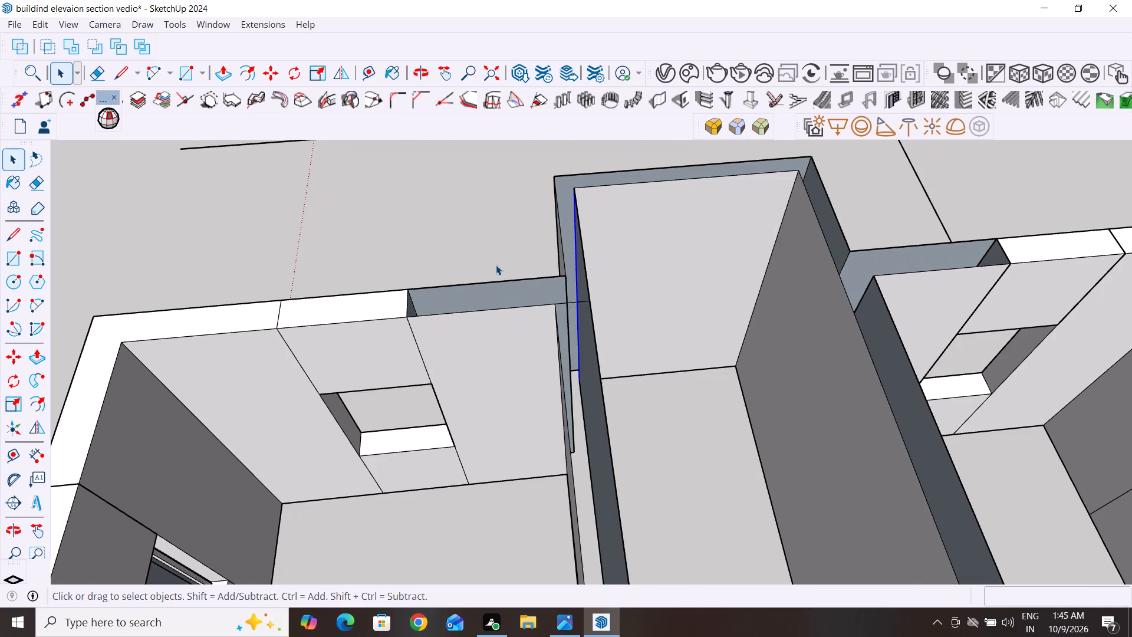
pyautogui.click(496, 265)
pyautogui.moveTo(547, 289); pyautogui.dragTo(566, 304)
pyautogui.click(568, 306)
pyautogui.click(573, 304)
pyautogui.moveTo(576, 301); pyautogui.dragTo(605, 314)
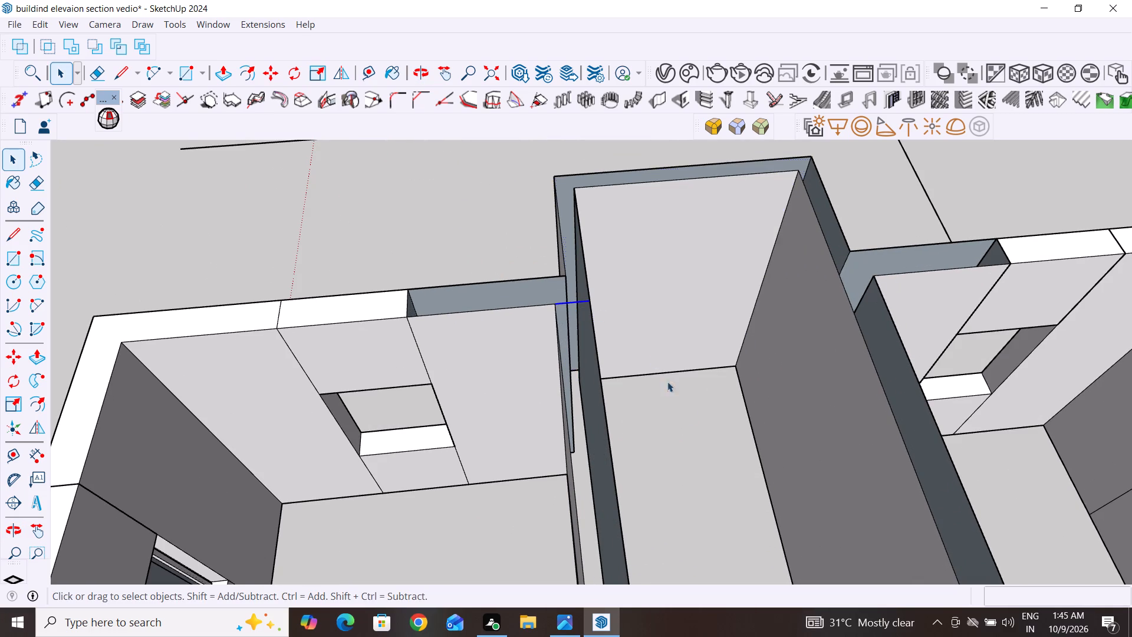
pyautogui.tripleClick(693, 419)
pyautogui.tripleClick(694, 422)
pyautogui.moveTo(690, 420); pyautogui.dragTo(628, 377)
pyautogui.click(581, 353)
pyautogui.moveTo(563, 336); pyautogui.dragTo(569, 315)
pyautogui.doubleClick(579, 301)
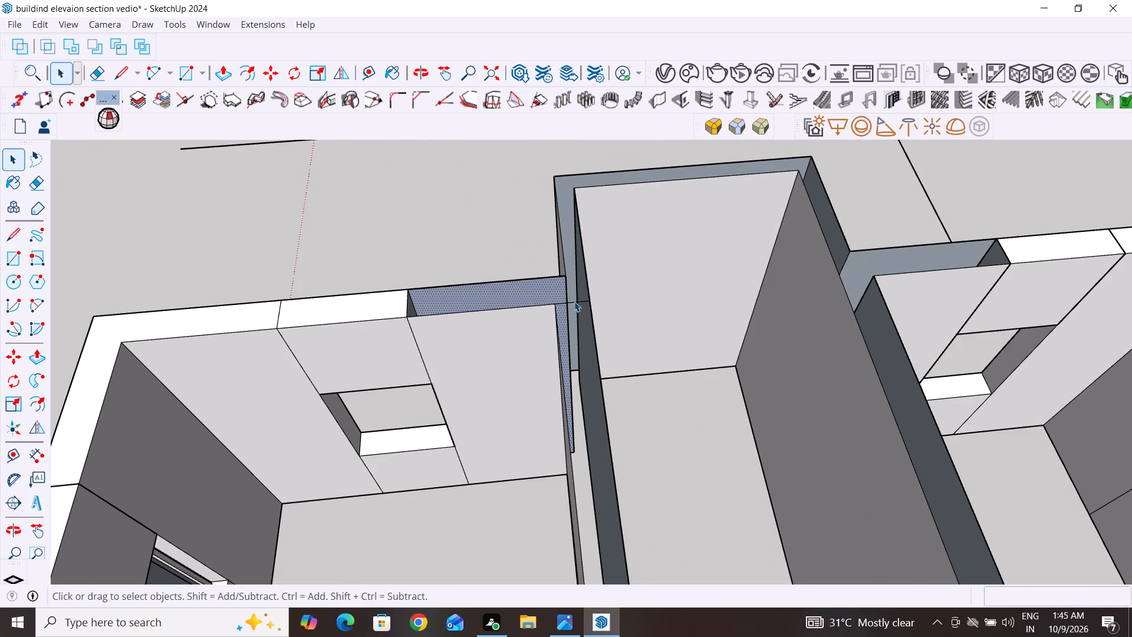
pyautogui.moveTo(541, 298); pyautogui.dragTo(530, 295)
pyautogui.moveTo(530, 296); pyautogui.dragTo(548, 302)
pyautogui.click(560, 307)
pyautogui.doubleClick(568, 306)
pyautogui.doubleClick(572, 303)
pyautogui.moveTo(572, 303); pyautogui.dragTo(577, 303)
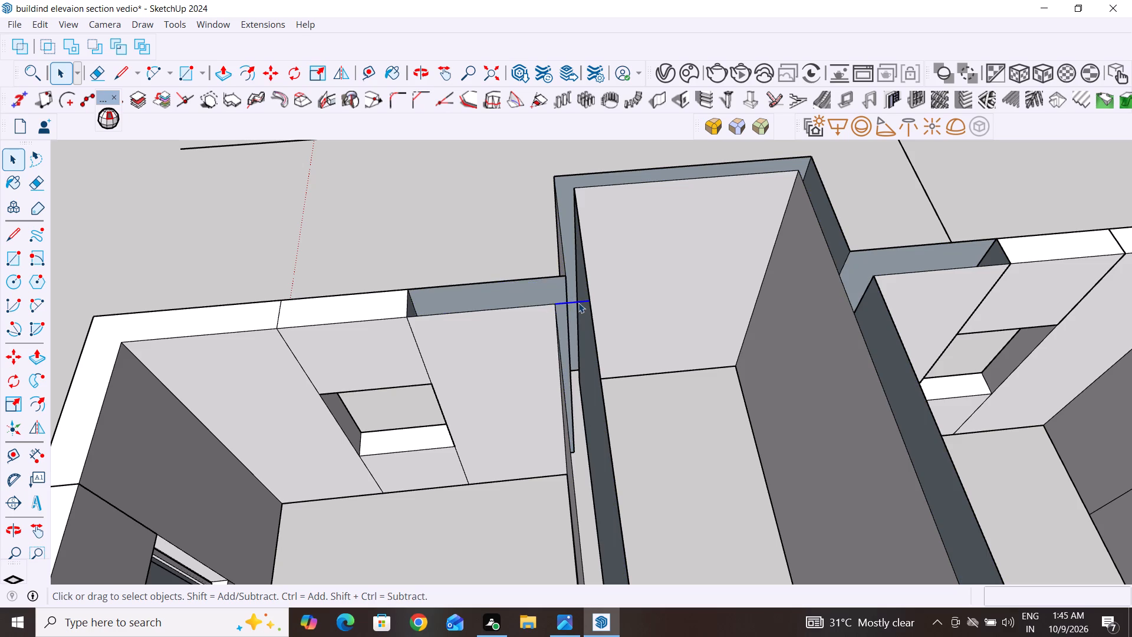
pyautogui.tripleClick(579, 303)
pyautogui.click(579, 303)
pyautogui.click(579, 303)
pyautogui.tripleClick(579, 303)
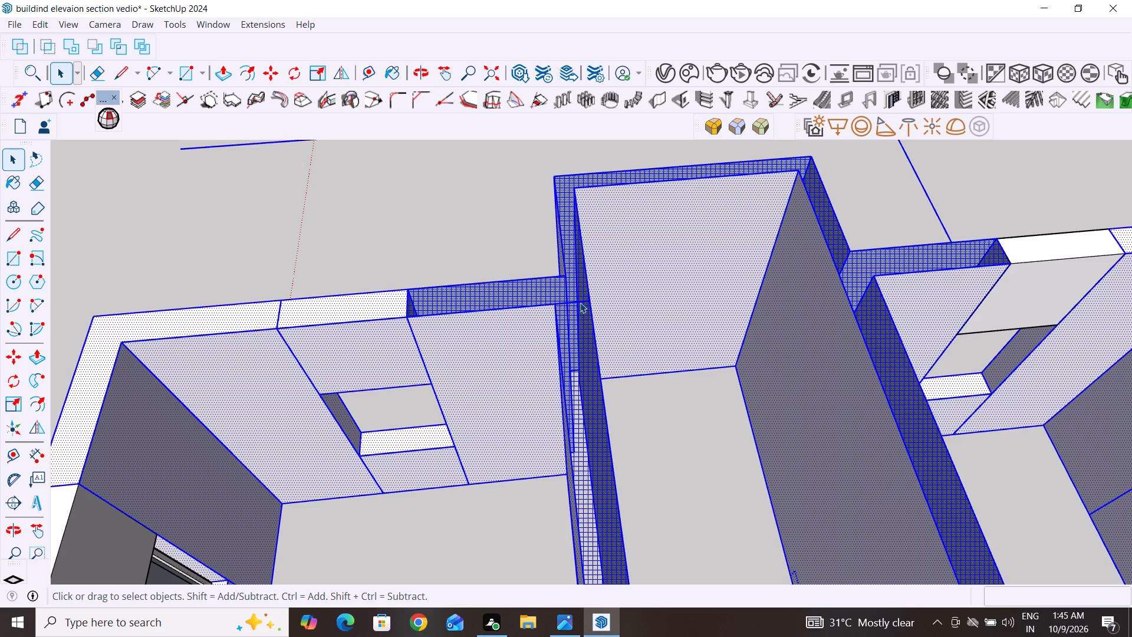
pyautogui.click(579, 303)
pyautogui.moveTo(586, 303); pyautogui.dragTo(665, 306)
pyautogui.moveTo(757, 310); pyautogui.dragTo(770, 316)
pyautogui.click(776, 329)
pyautogui.moveTo(772, 367); pyautogui.dragTo(754, 385)
pyautogui.moveTo(749, 392); pyautogui.dragTo(728, 413)
pyautogui.scroll(-5, 717, 429)
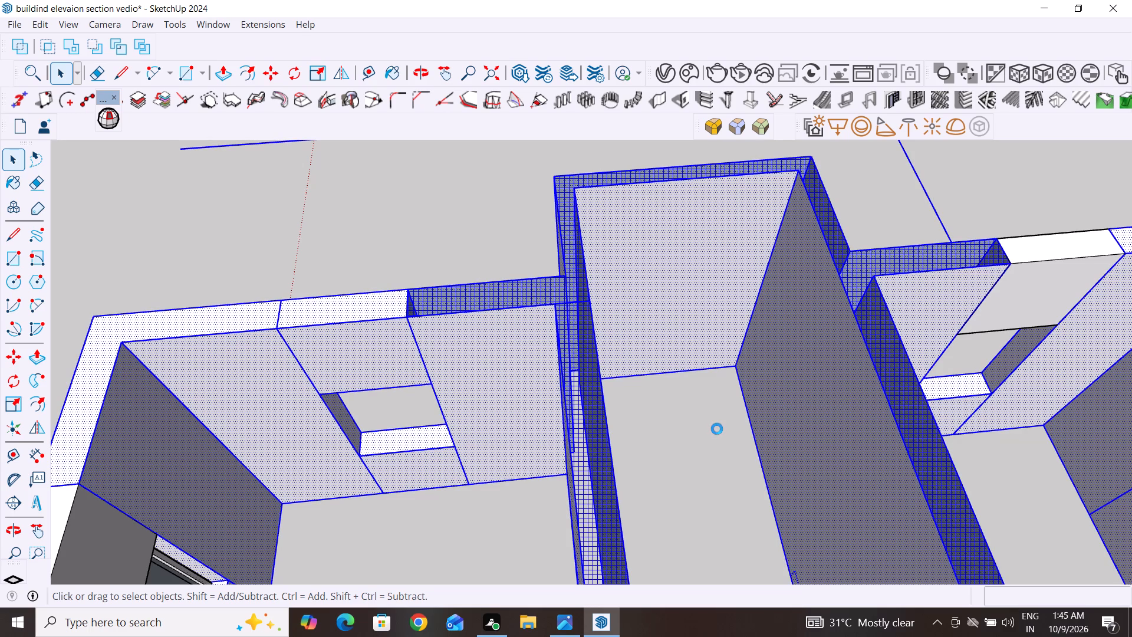
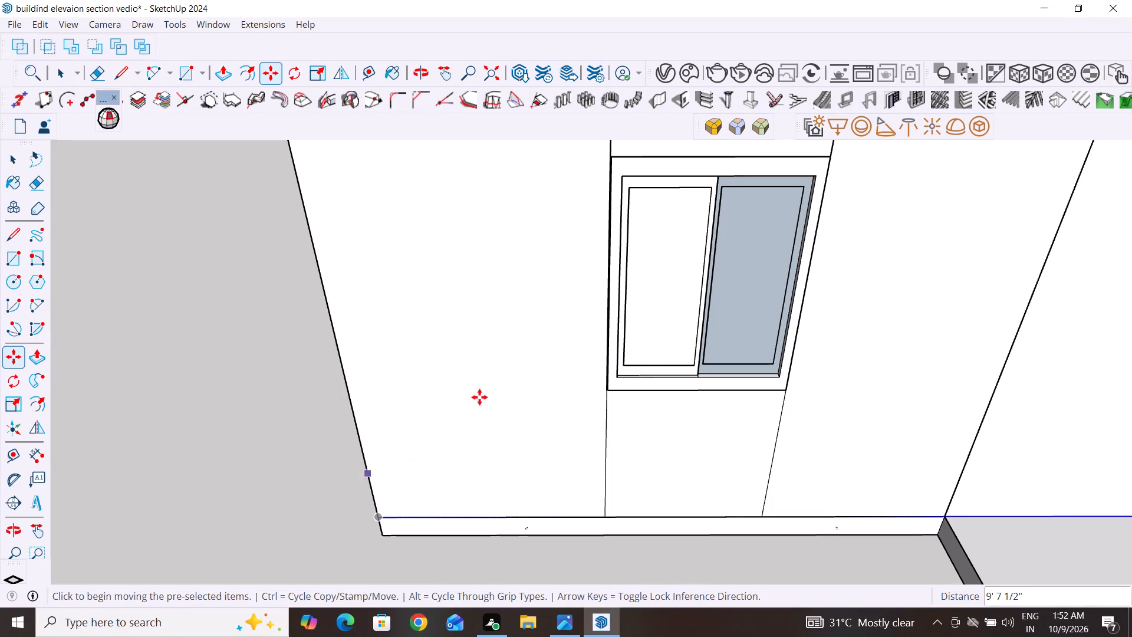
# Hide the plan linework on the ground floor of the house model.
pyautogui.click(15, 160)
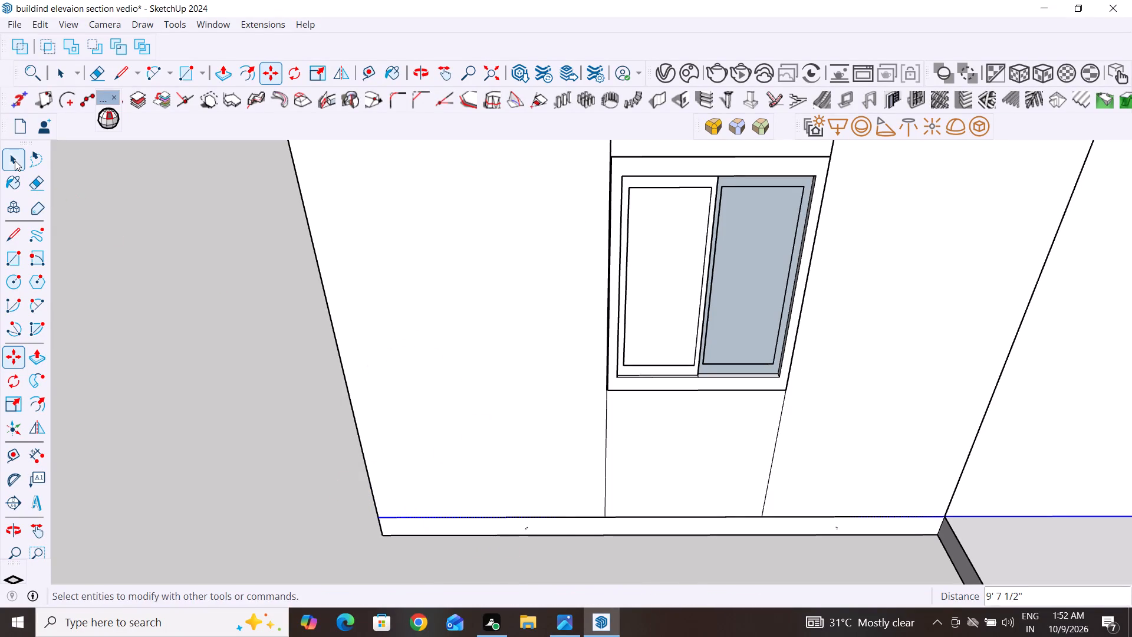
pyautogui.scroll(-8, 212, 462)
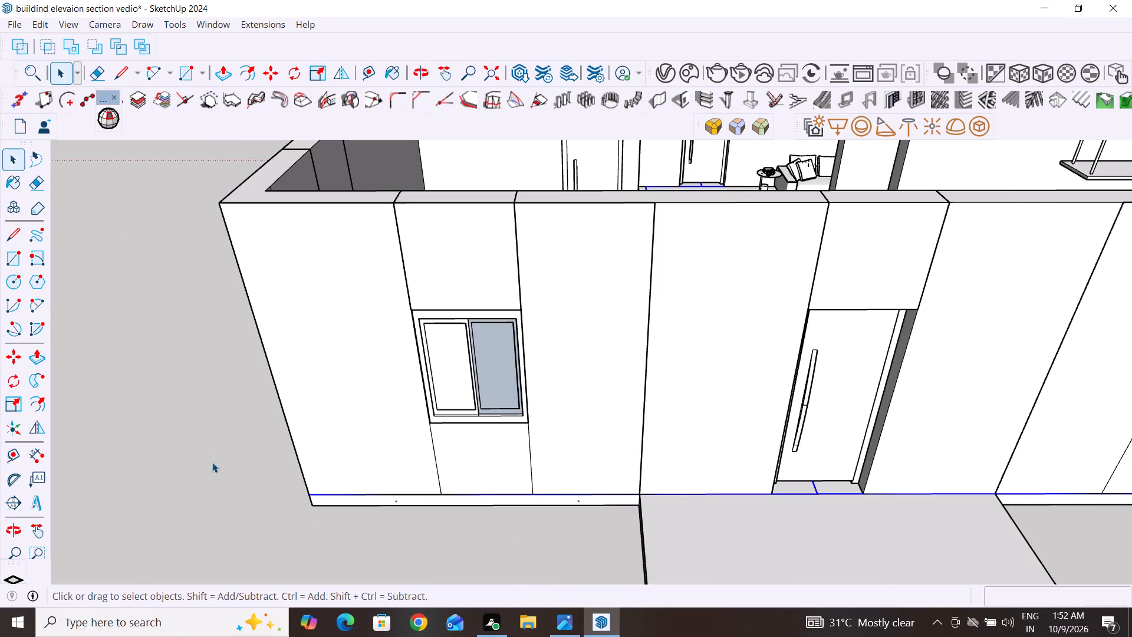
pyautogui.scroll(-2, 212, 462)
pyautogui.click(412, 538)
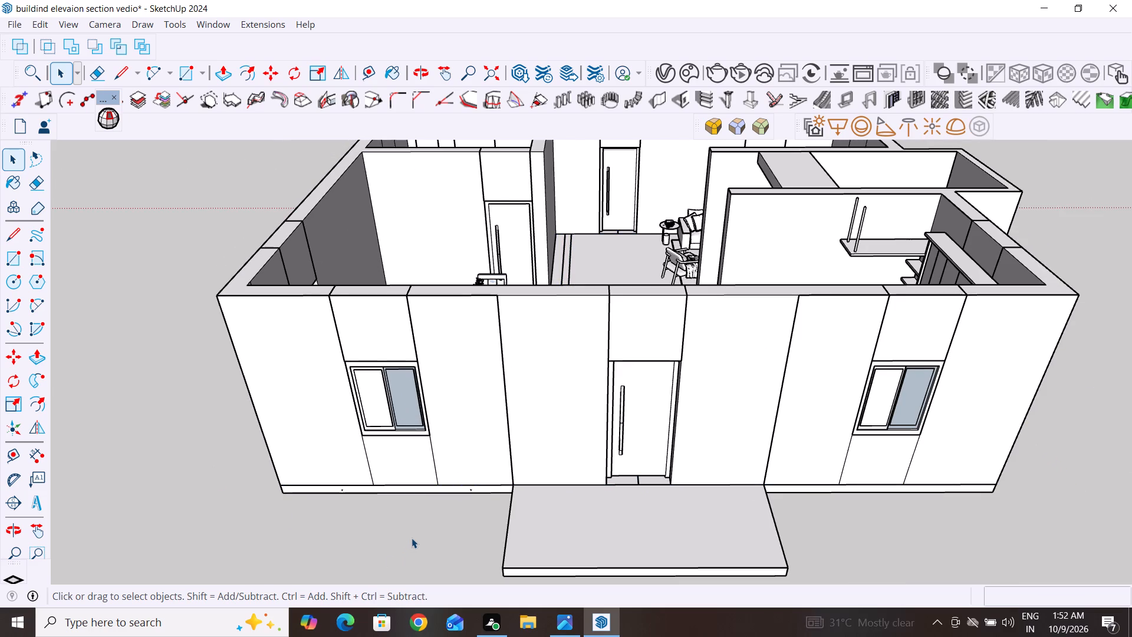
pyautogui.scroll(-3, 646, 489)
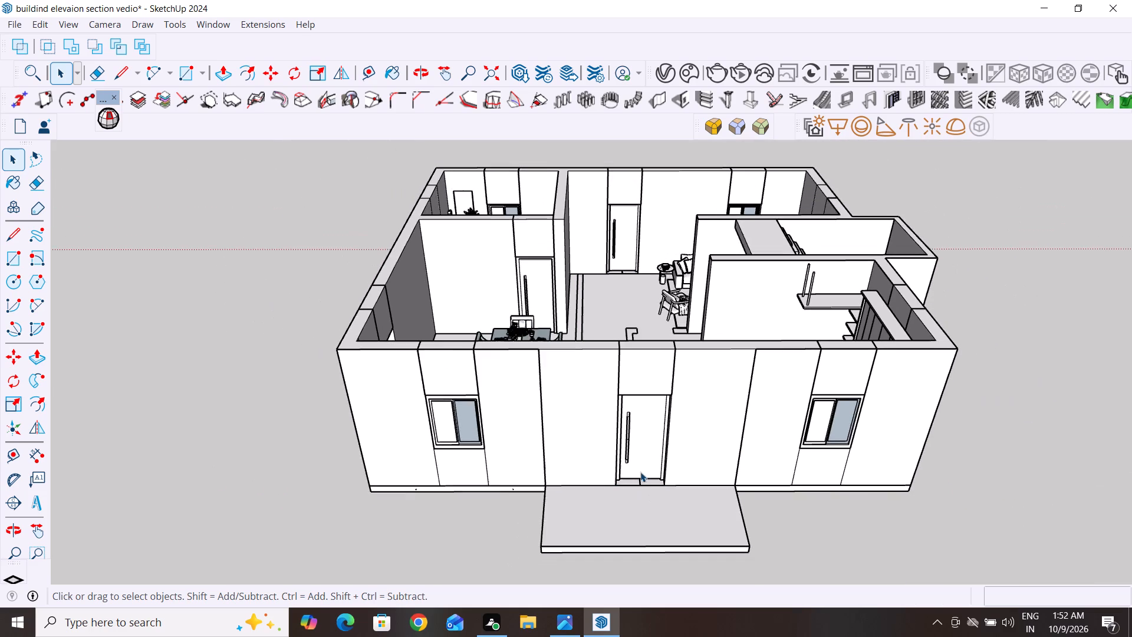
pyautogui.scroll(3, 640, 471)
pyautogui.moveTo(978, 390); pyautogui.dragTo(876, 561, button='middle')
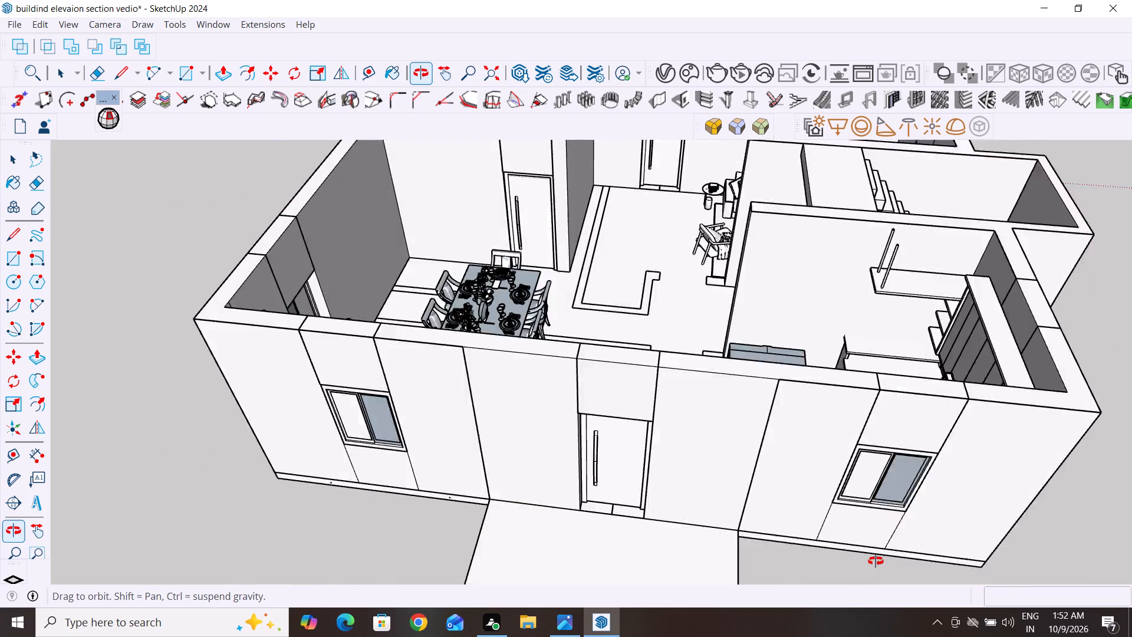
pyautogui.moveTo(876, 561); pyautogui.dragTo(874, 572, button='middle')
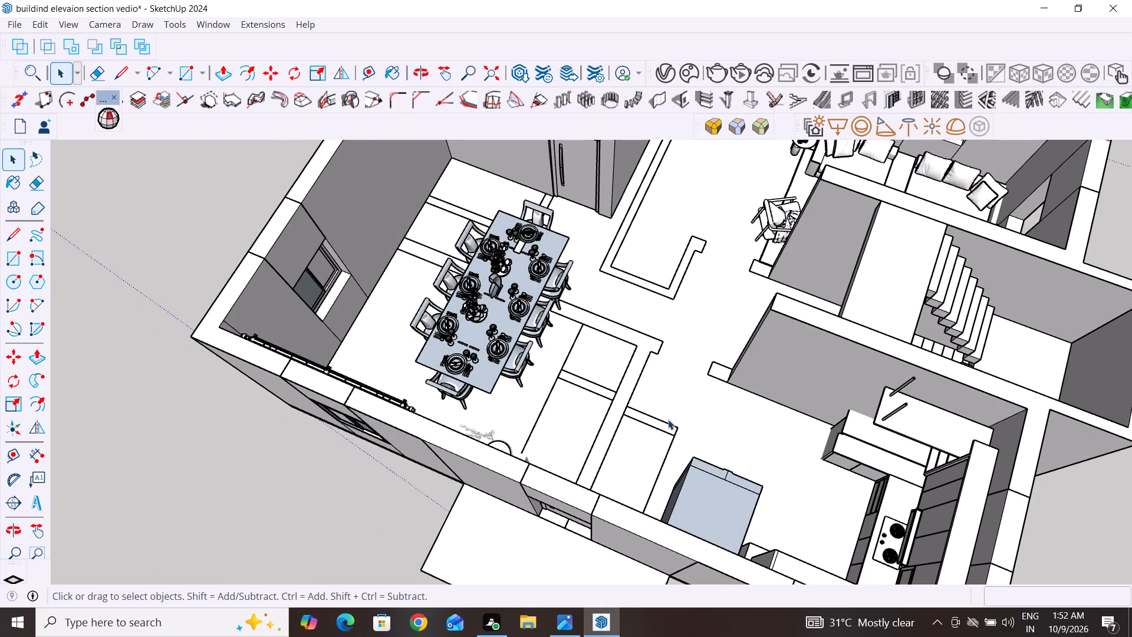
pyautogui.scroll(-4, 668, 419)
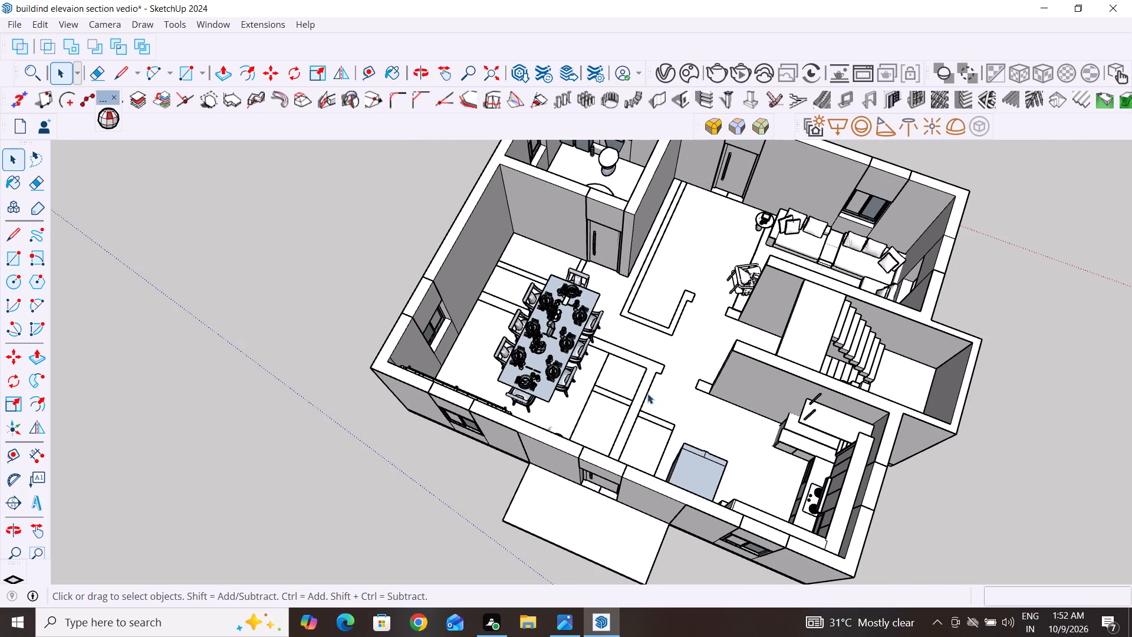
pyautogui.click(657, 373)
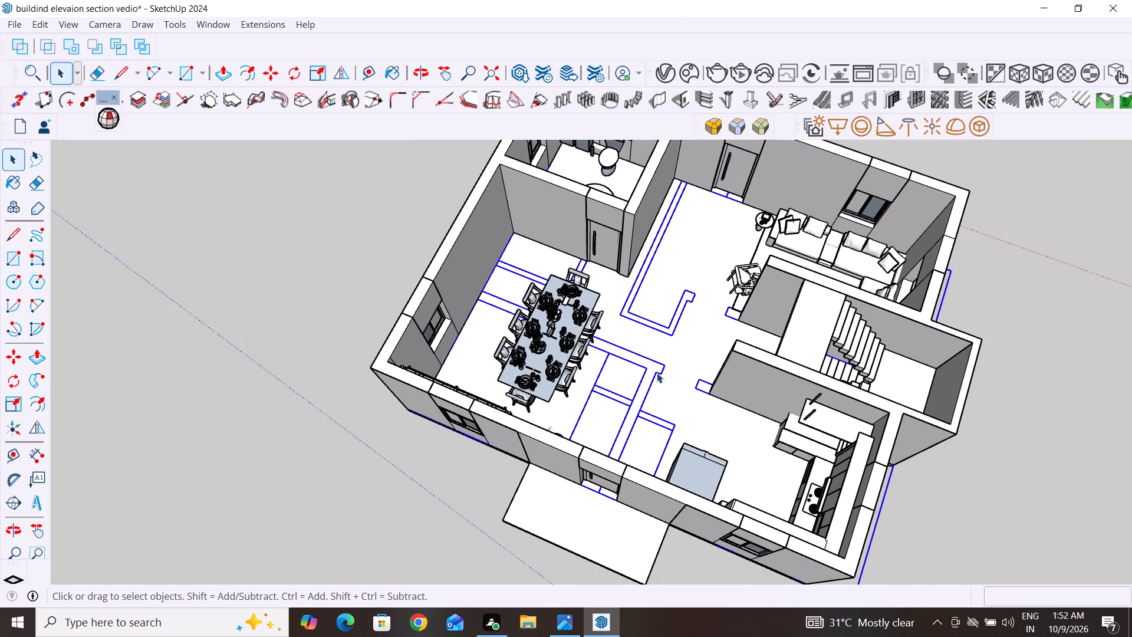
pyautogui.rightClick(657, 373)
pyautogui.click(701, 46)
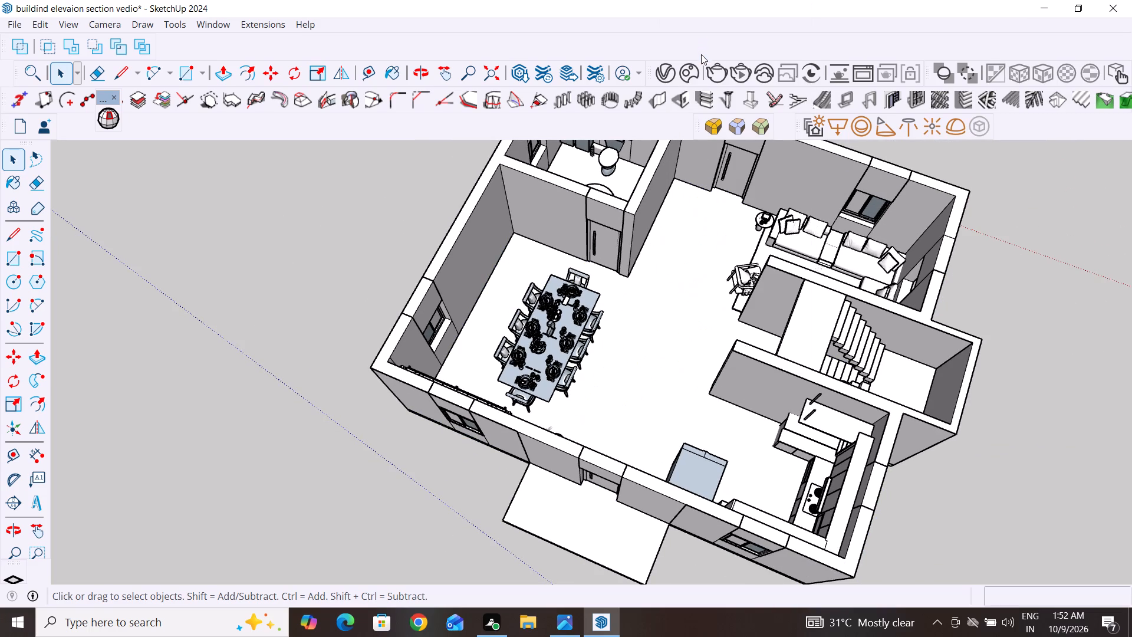
# Unhide all hidden objects in the model.
pyautogui.scroll(-4, 638, 401)
pyautogui.moveTo(903, 466); pyautogui.dragTo(585, 395, button='middle')
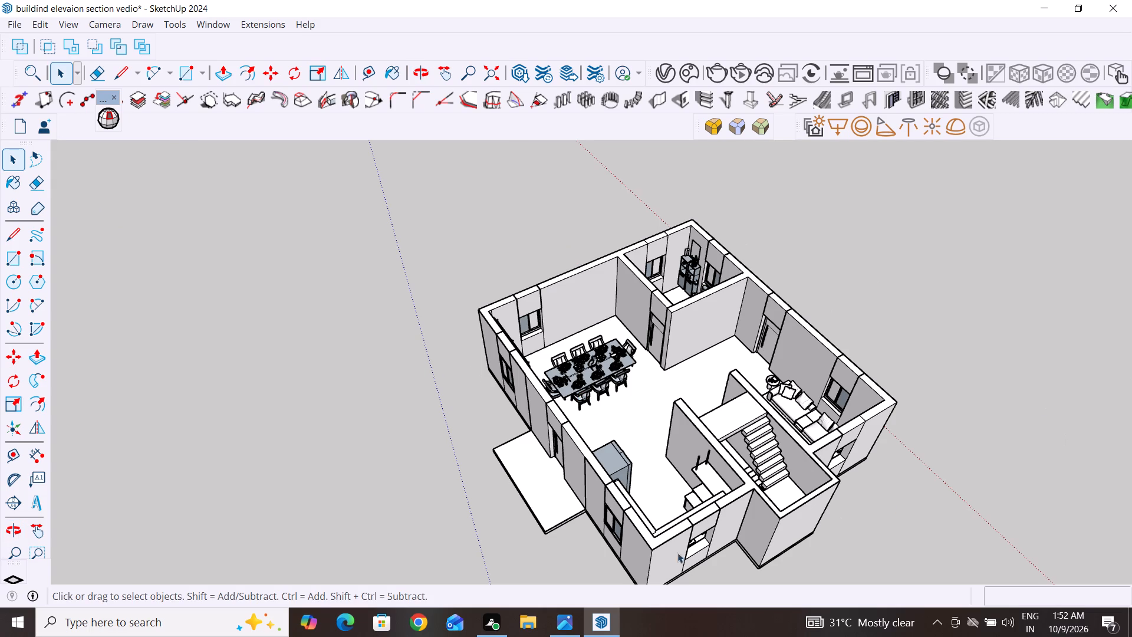
pyautogui.click(43, 22)
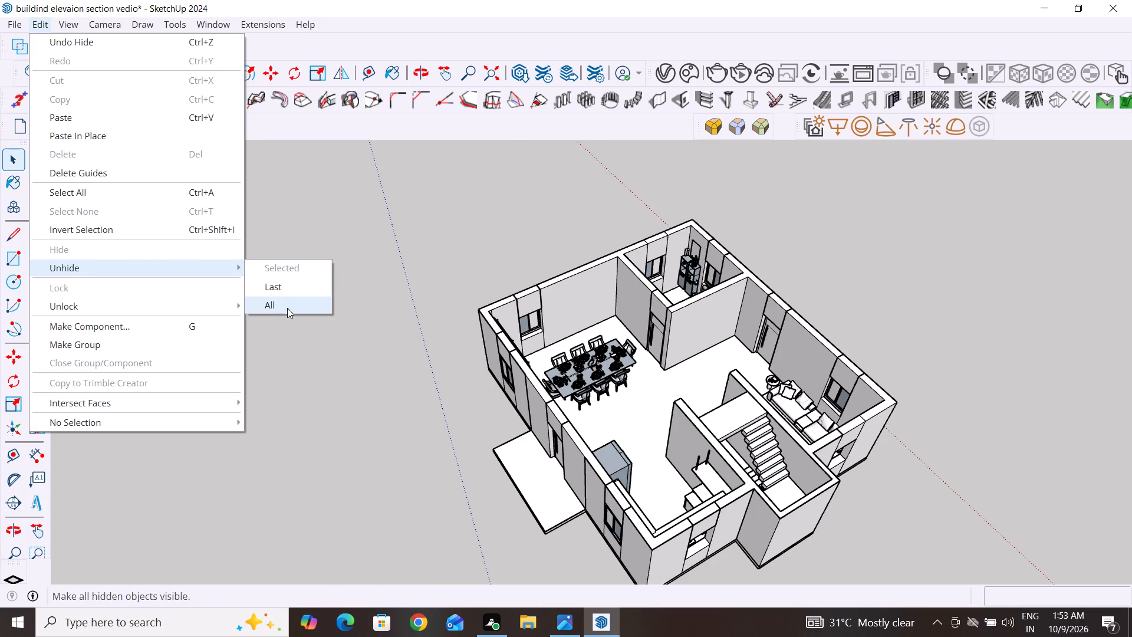
pyautogui.click(287, 308)
# Move the whole bedroom-floor model by its bottom wall corner about 79' 4" onto the matching corner of the ground-floor house's roof slab.
pyautogui.moveTo(851, 435); pyautogui.dragTo(713, 297, button='middle')
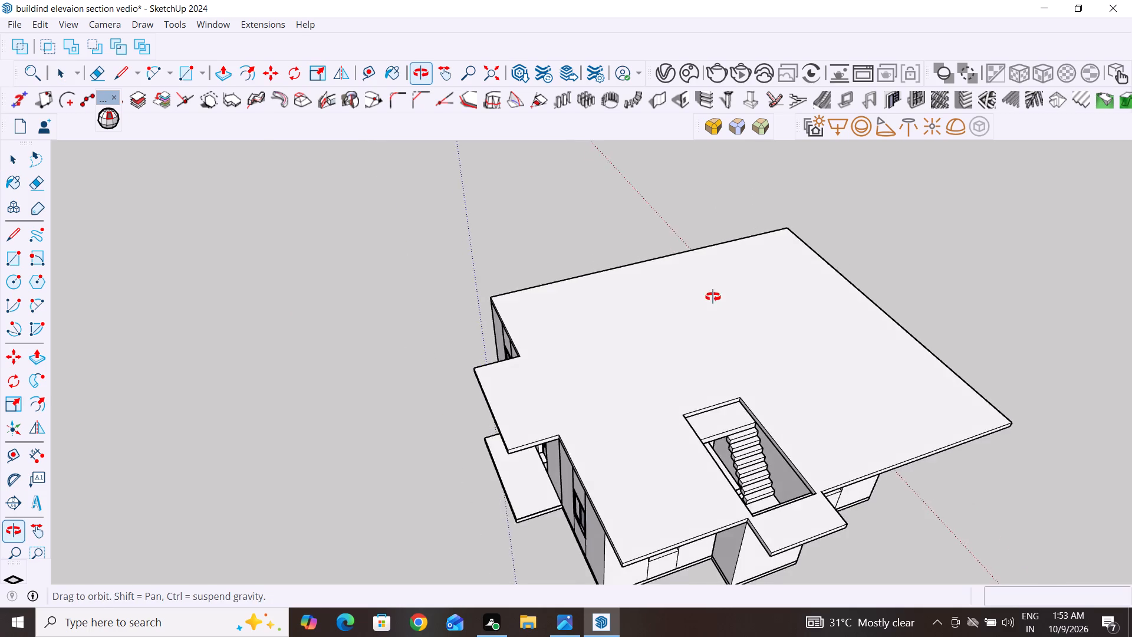
pyautogui.moveTo(713, 297); pyautogui.dragTo(700, 232, button='middle')
pyautogui.moveTo(955, 495); pyautogui.dragTo(935, 509, button='middle')
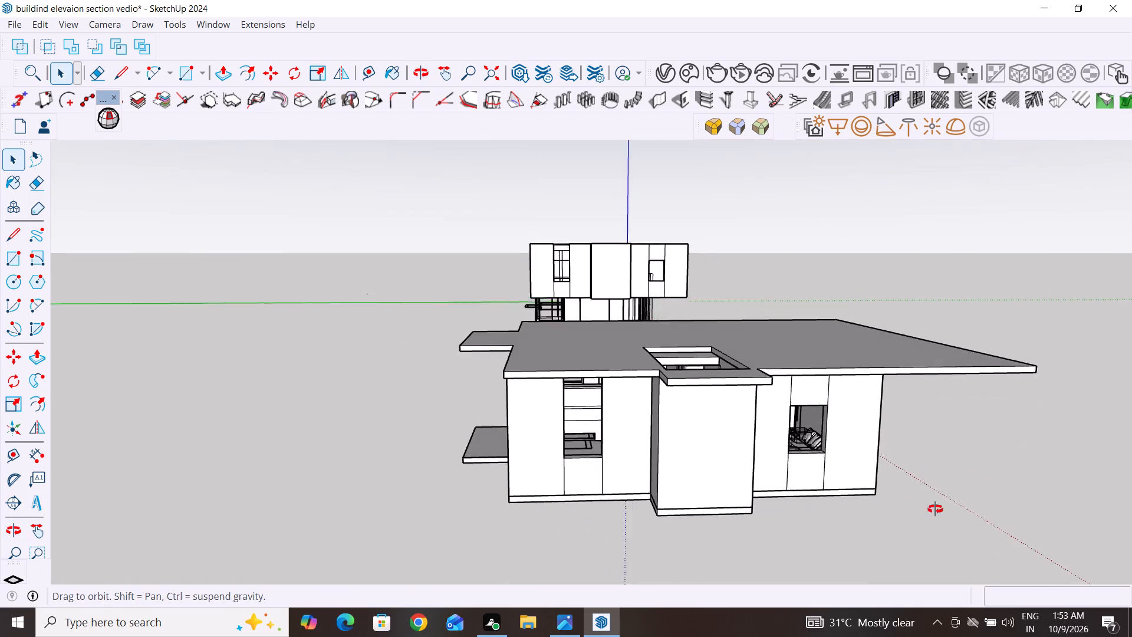
pyautogui.moveTo(935, 509); pyautogui.dragTo(511, 490, button='middle')
pyautogui.scroll(-6, 547, 488)
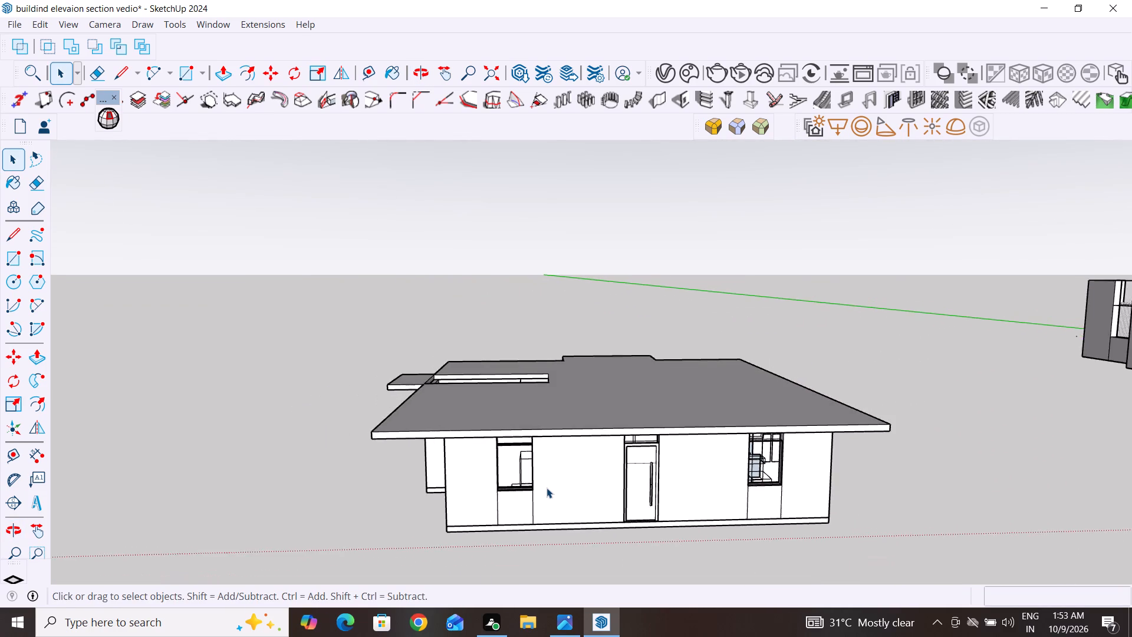
pyautogui.scroll(-8, 547, 488)
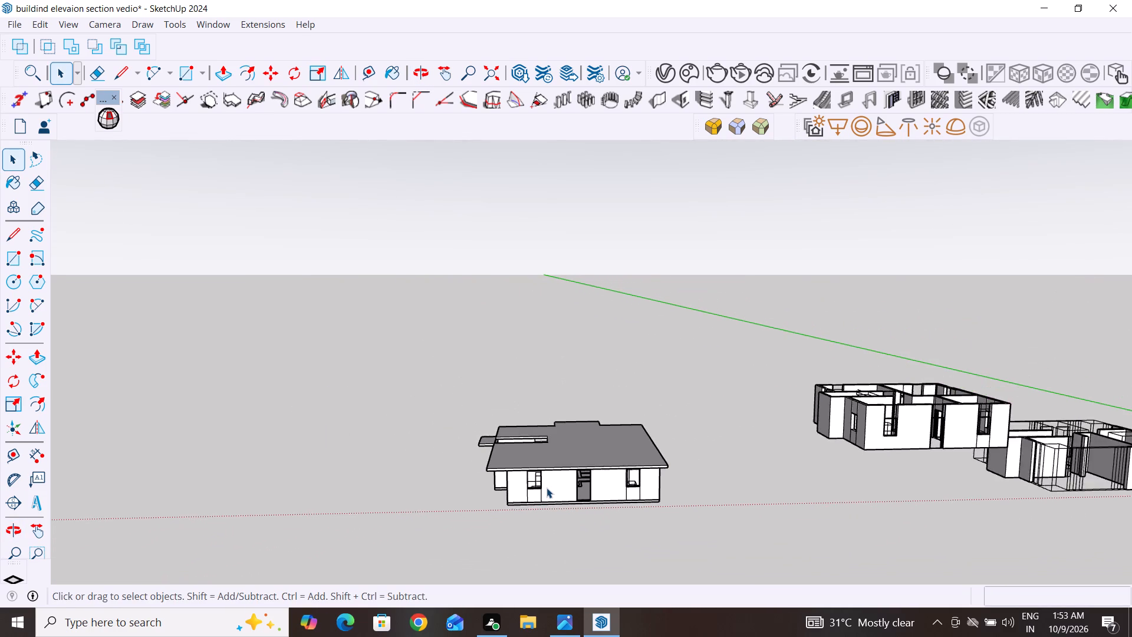
pyautogui.scroll(-2, 547, 488)
pyautogui.click(955, 488)
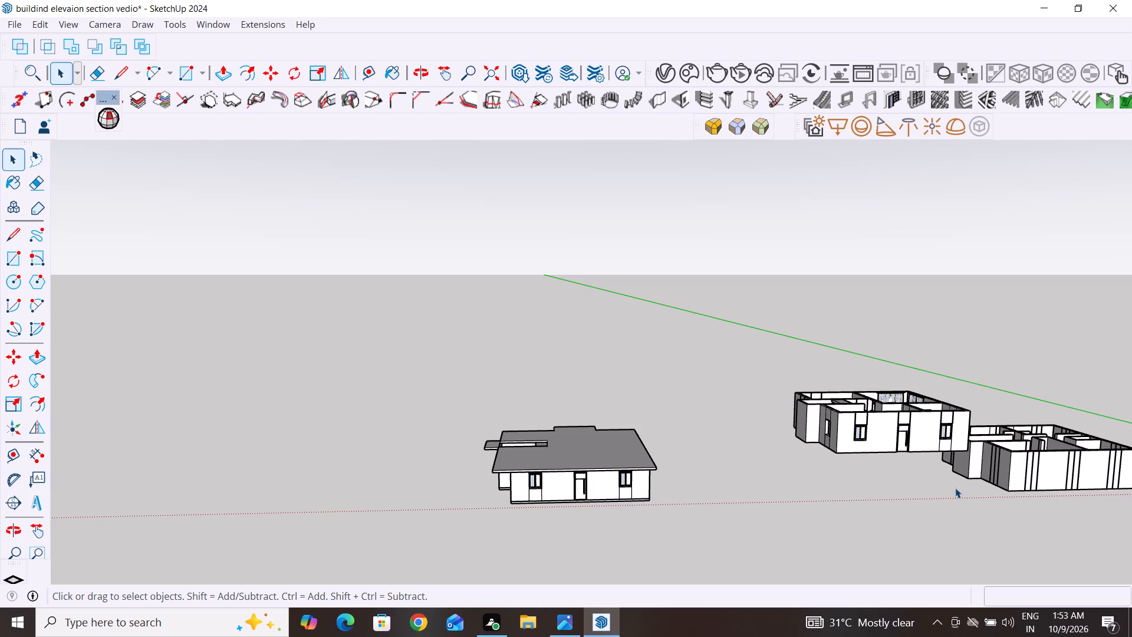
pyautogui.scroll(4, 975, 446)
pyautogui.moveTo(982, 482); pyautogui.dragTo(963, 543, button='middle')
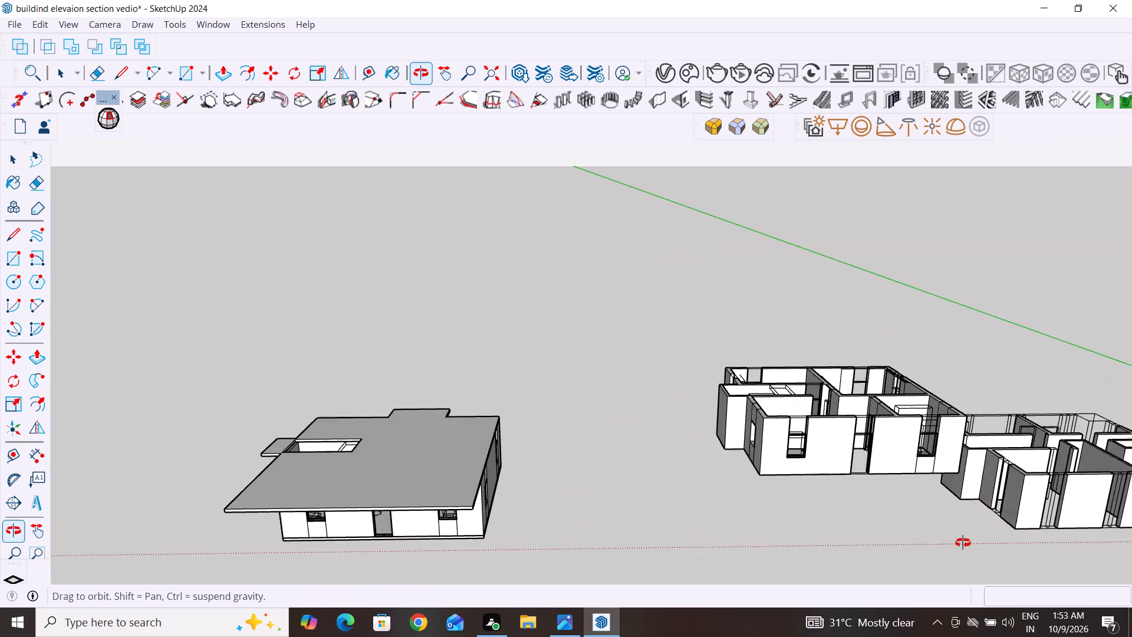
pyautogui.moveTo(963, 543); pyautogui.dragTo(944, 619, button='middle')
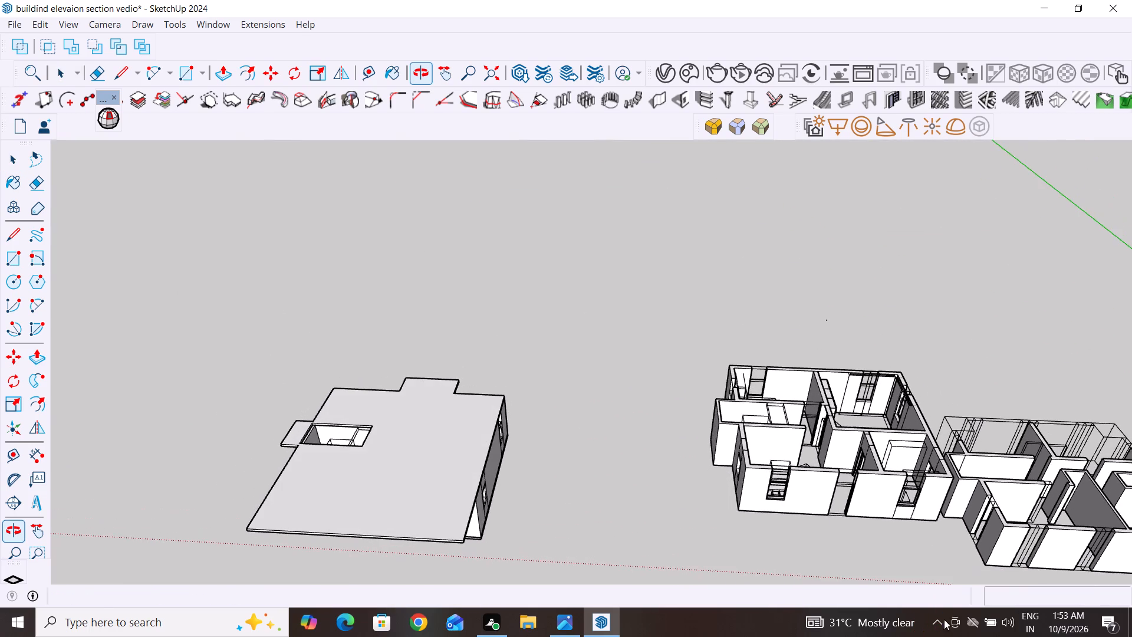
pyautogui.scroll(-4, 842, 543)
pyautogui.scroll(7, 943, 536)
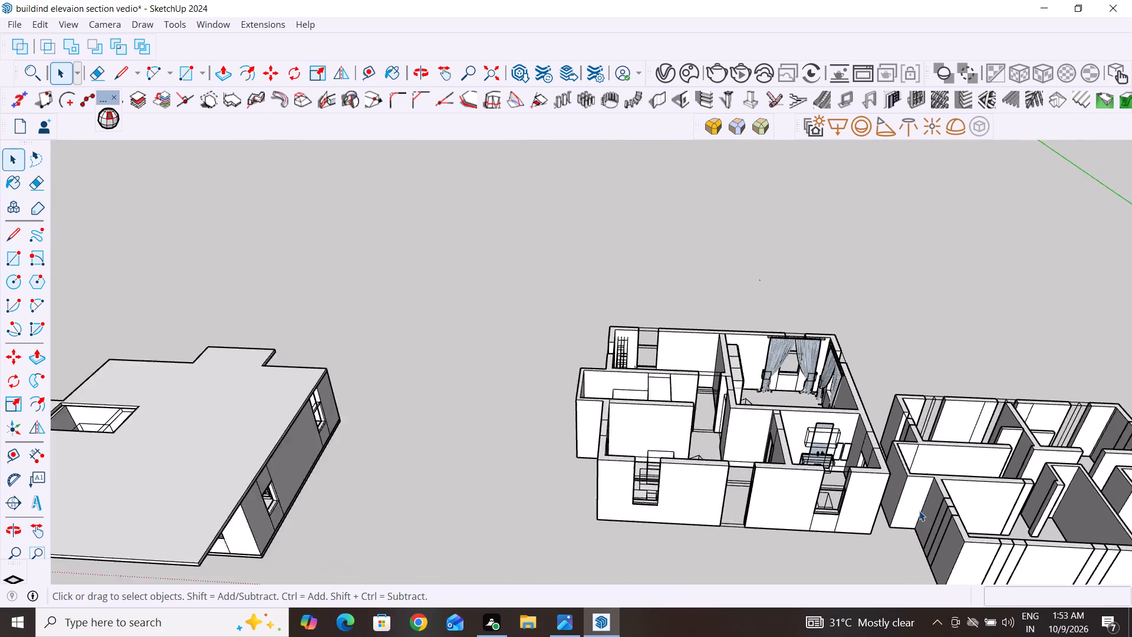
pyautogui.scroll(6, 919, 511)
pyautogui.click(888, 534)
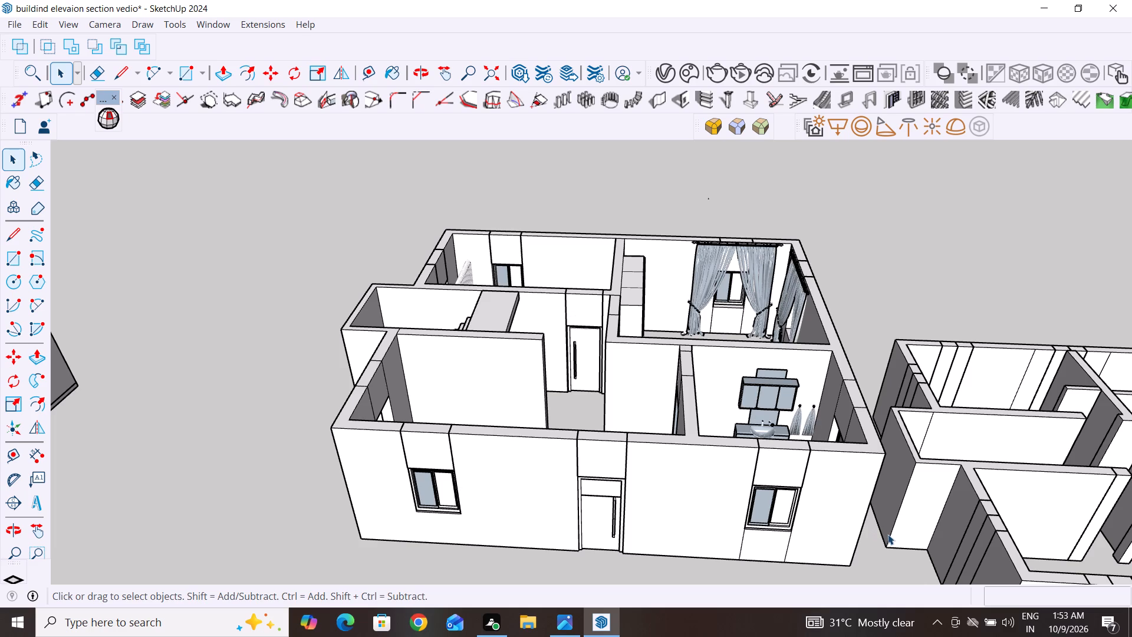
pyautogui.moveTo(889, 516); pyautogui.dragTo(882, 402, button='middle')
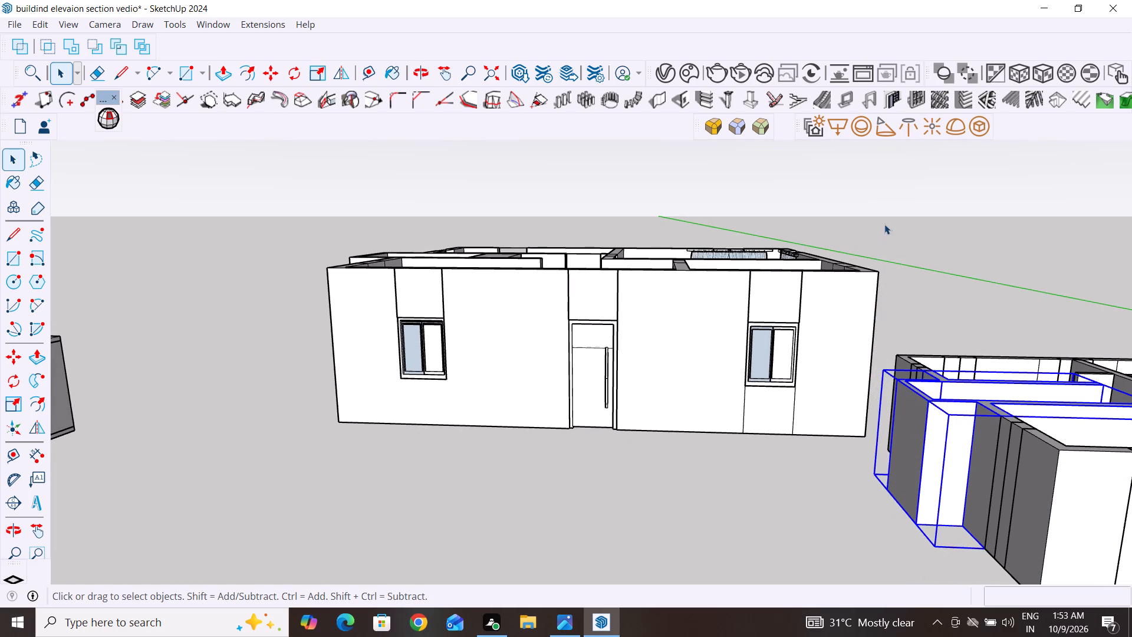
pyautogui.moveTo(885, 220); pyautogui.dragTo(899, 312)
pyautogui.moveTo(887, 289); pyautogui.dragTo(847, 275, button='middle')
pyautogui.moveTo(874, 212); pyautogui.dragTo(825, 303)
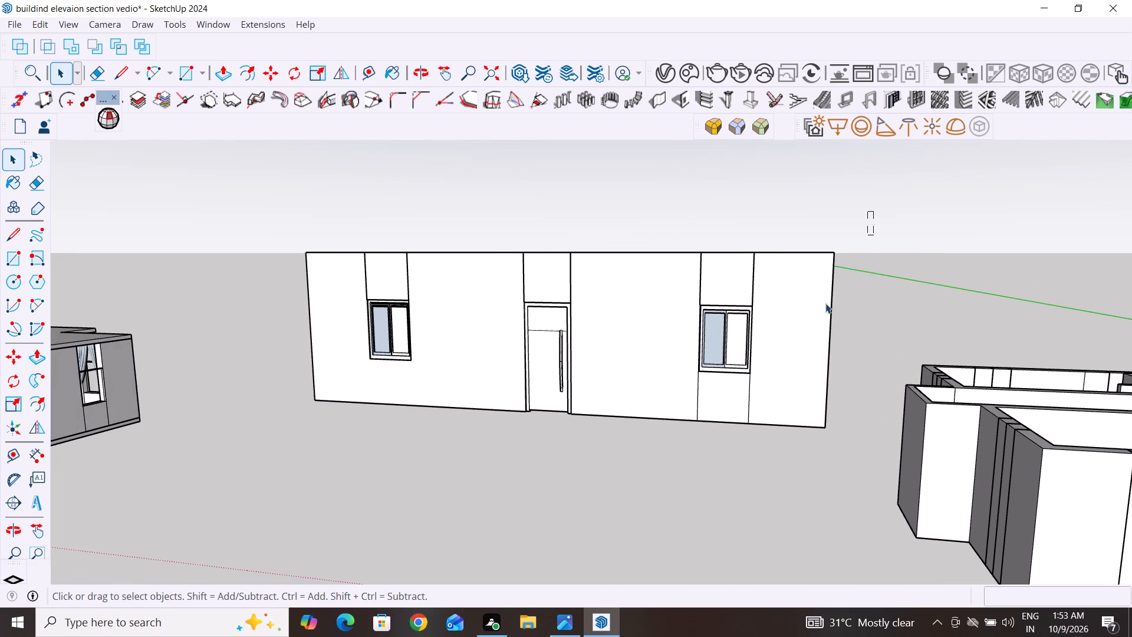
pyautogui.moveTo(825, 303); pyautogui.dragTo(281, 479)
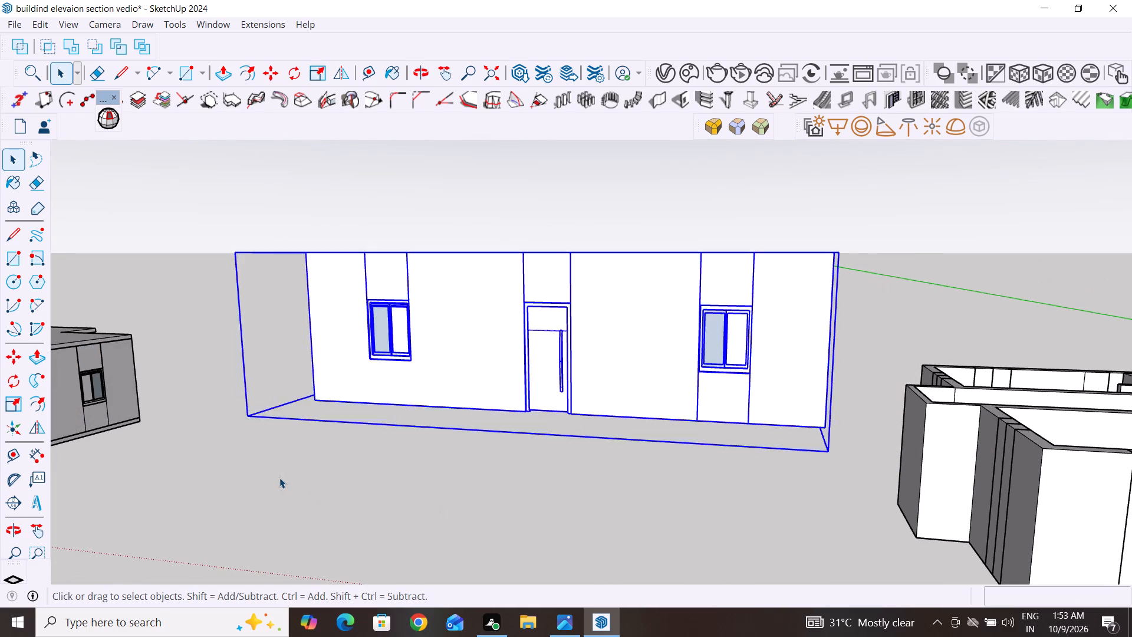
pyautogui.press('m')
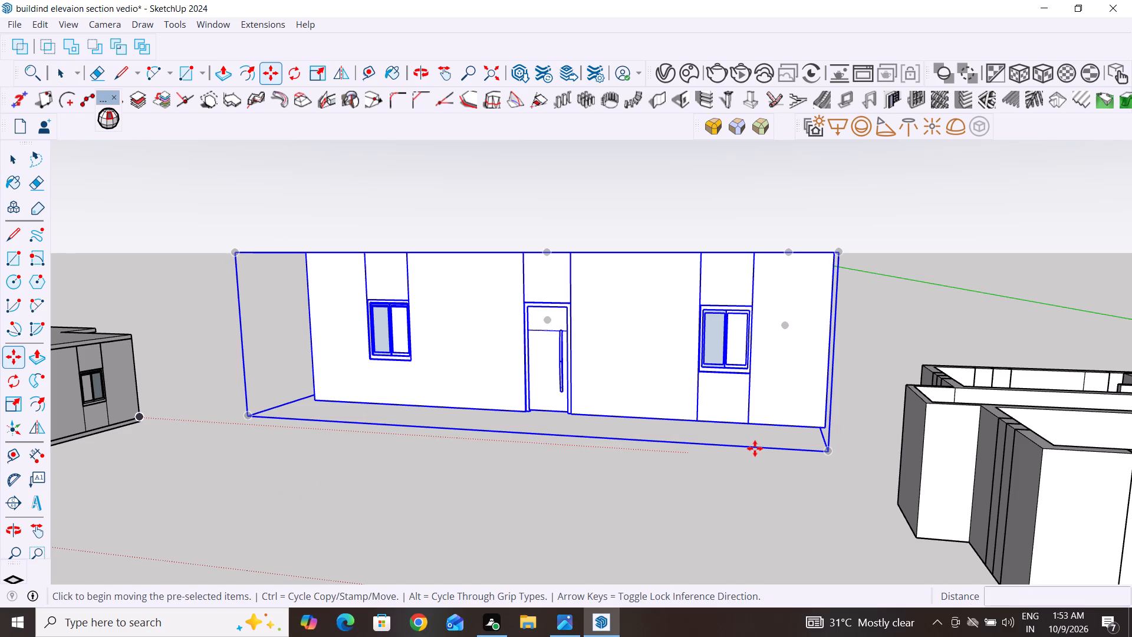
pyautogui.scroll(3, 809, 433)
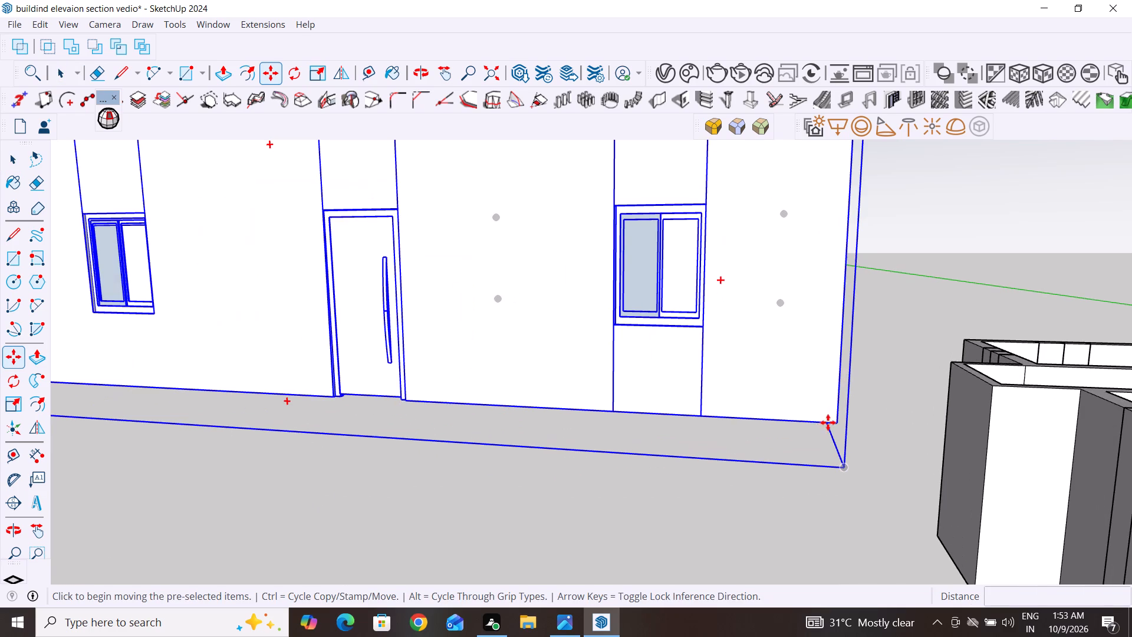
pyautogui.click(838, 421)
pyautogui.scroll(-3, 986, 445)
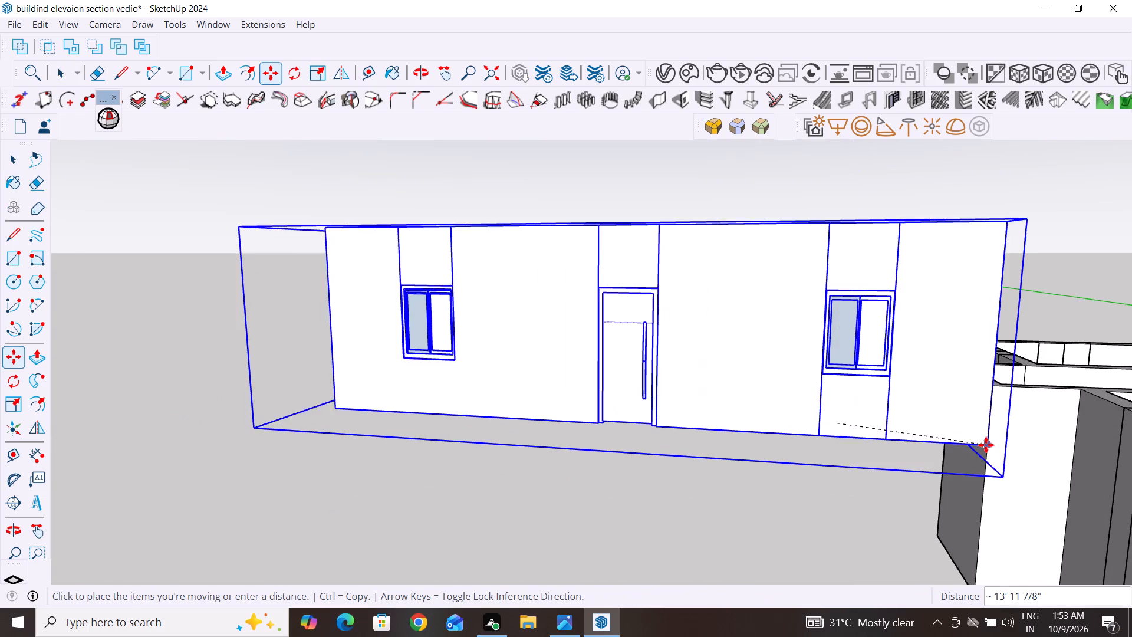
pyautogui.scroll(-10, 986, 445)
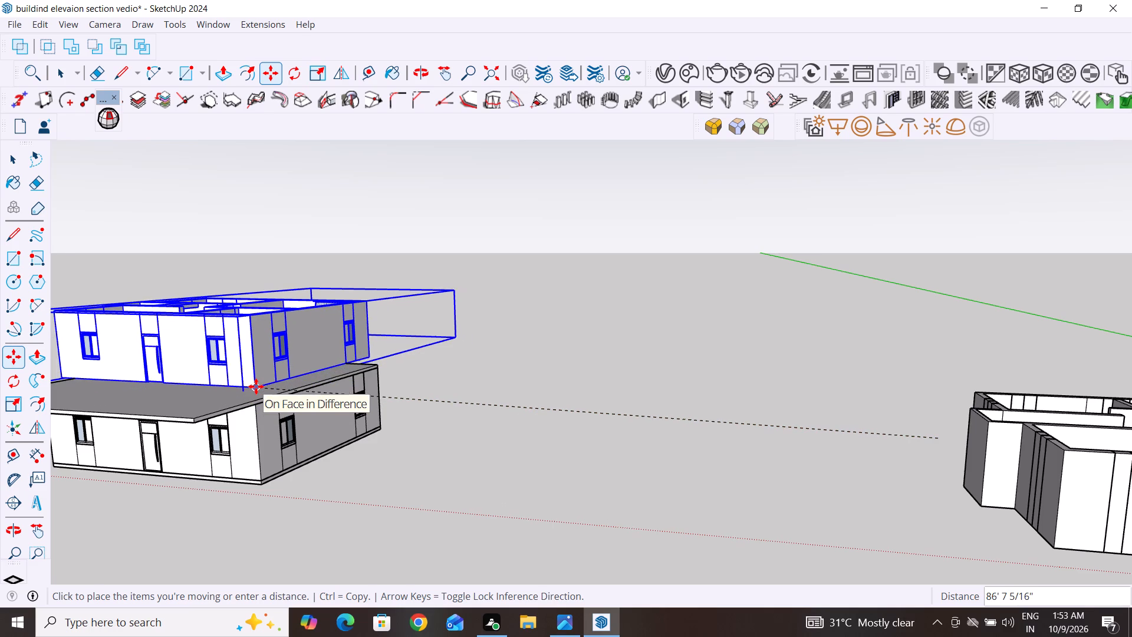
pyautogui.scroll(7, 254, 395)
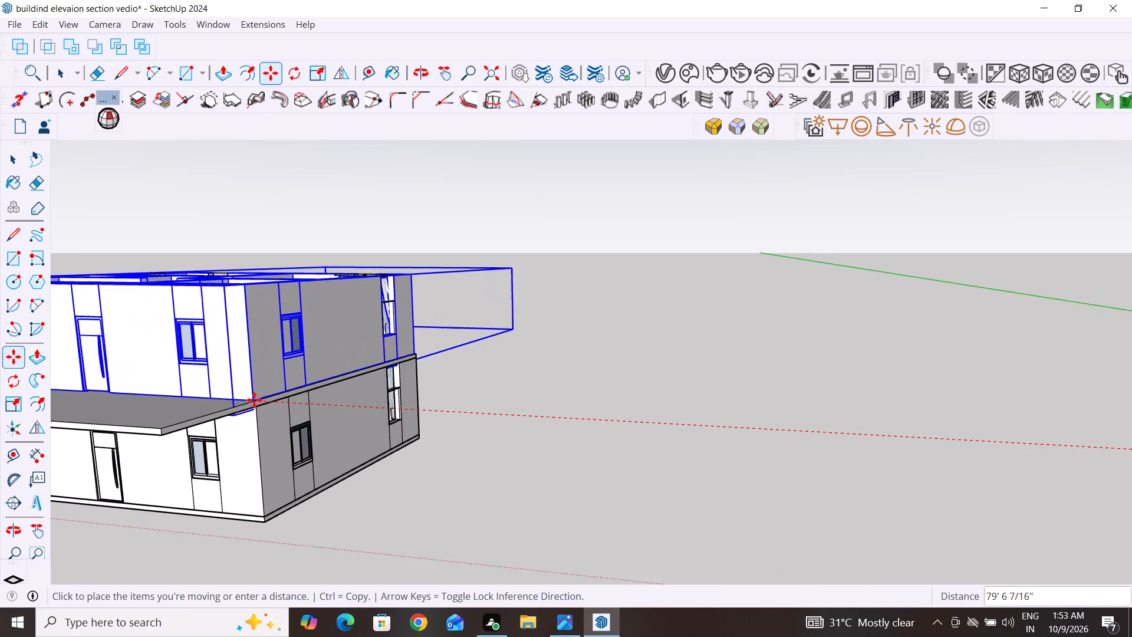
pyautogui.scroll(9, 254, 400)
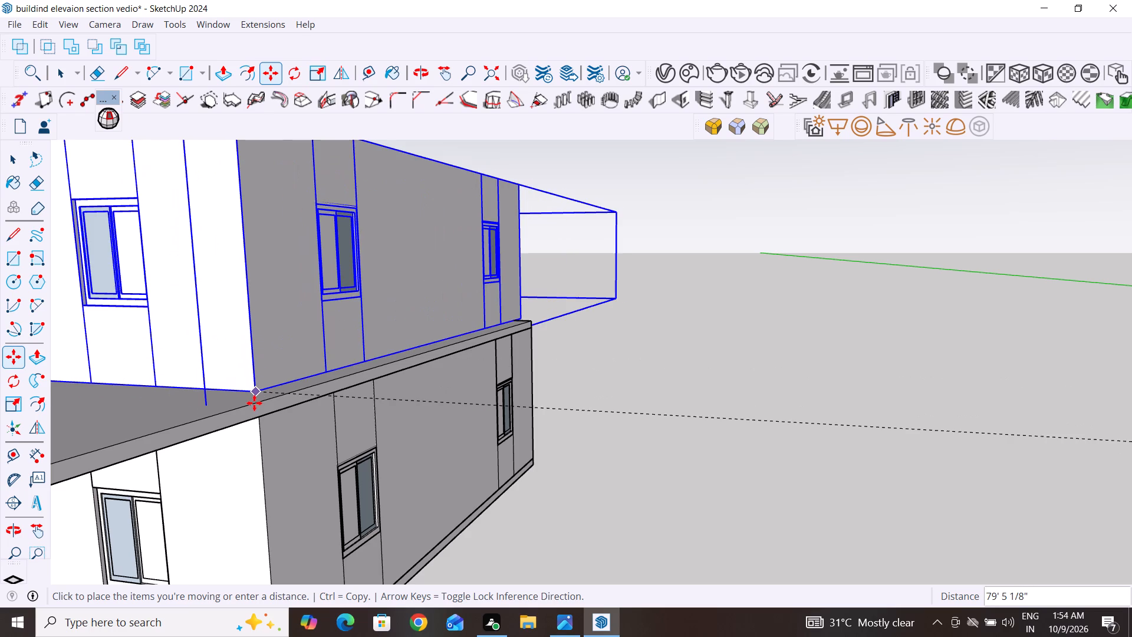
pyautogui.click(254, 403)
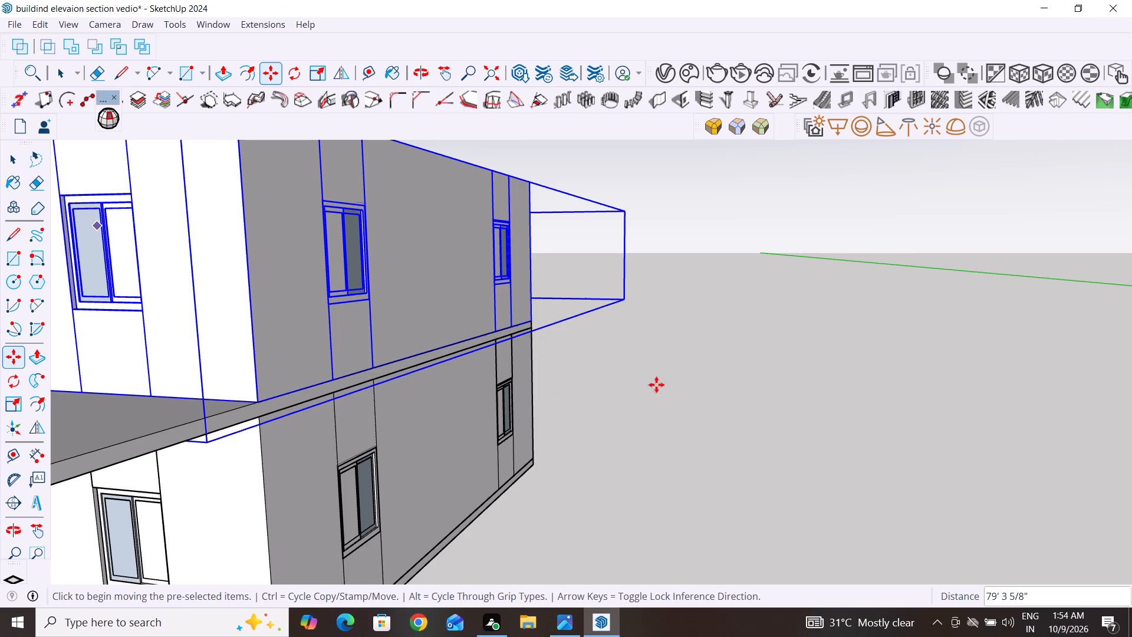
pyautogui.click(10, 163)
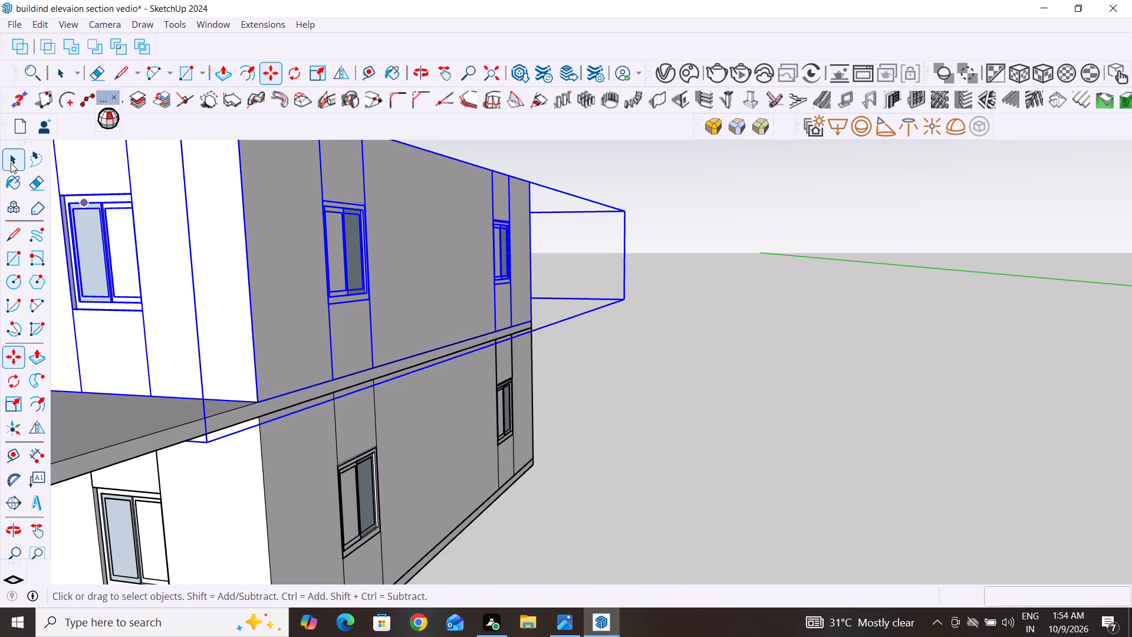
# Move the bedroom-floor model vertically by its bottom corner to align it with the ground floor's roof slab at the outer wall corner.
pyautogui.moveTo(678, 427); pyautogui.dragTo(346, 503, button='middle')
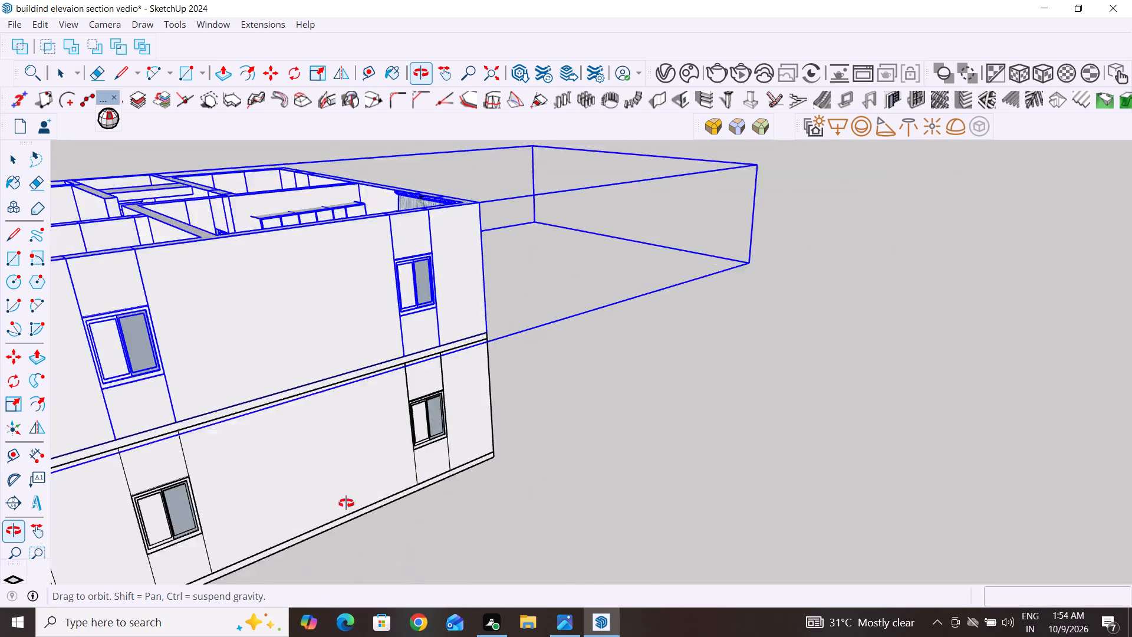
pyautogui.moveTo(346, 503); pyautogui.dragTo(330, 498, button='middle')
pyautogui.scroll(10, 466, 307)
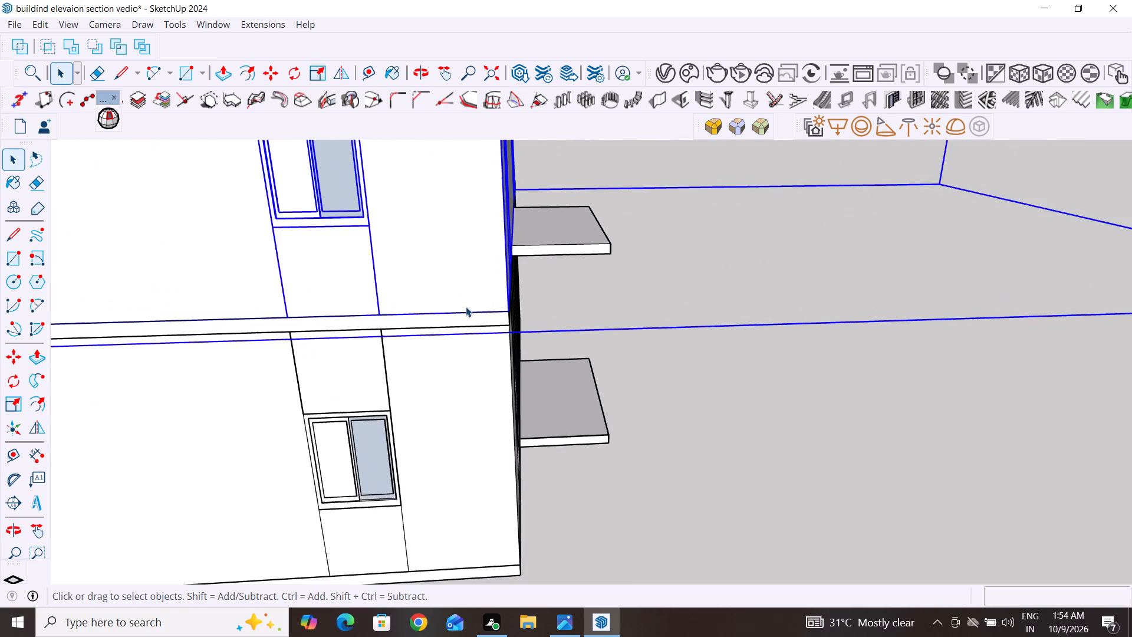
pyautogui.scroll(4, 474, 316)
pyautogui.press('m')
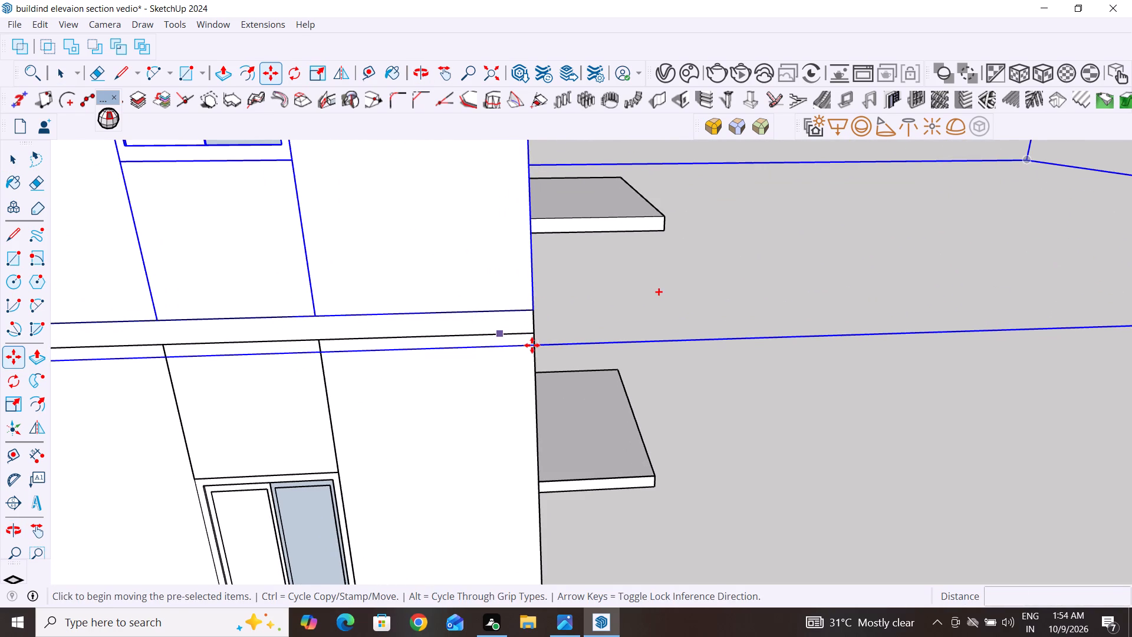
pyautogui.click(532, 345)
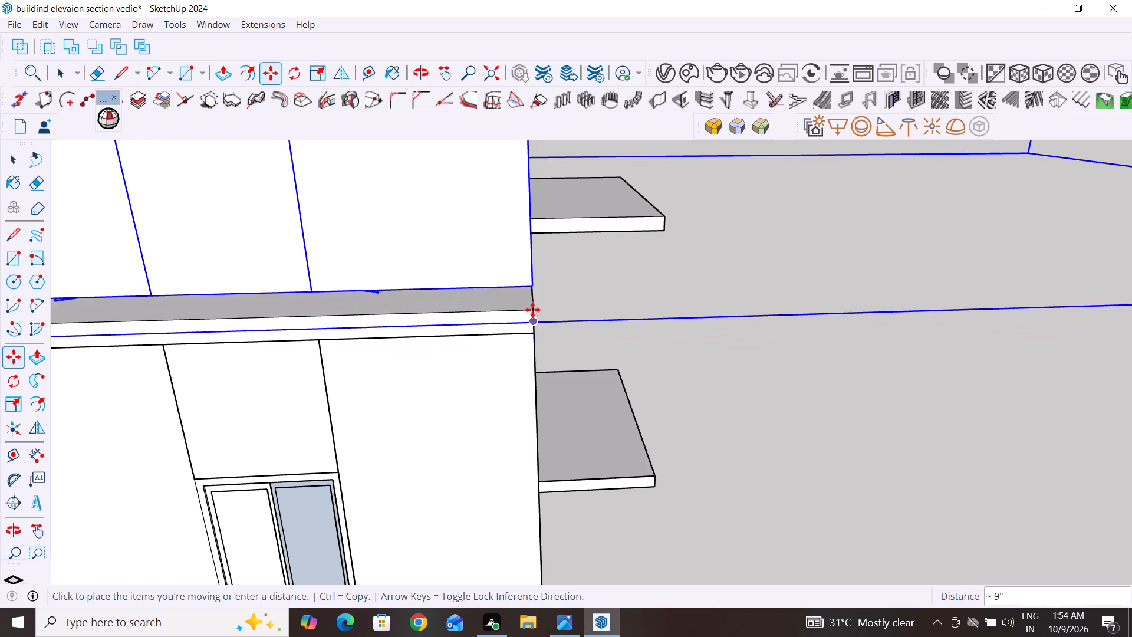
pyautogui.scroll(1, 528, 336)
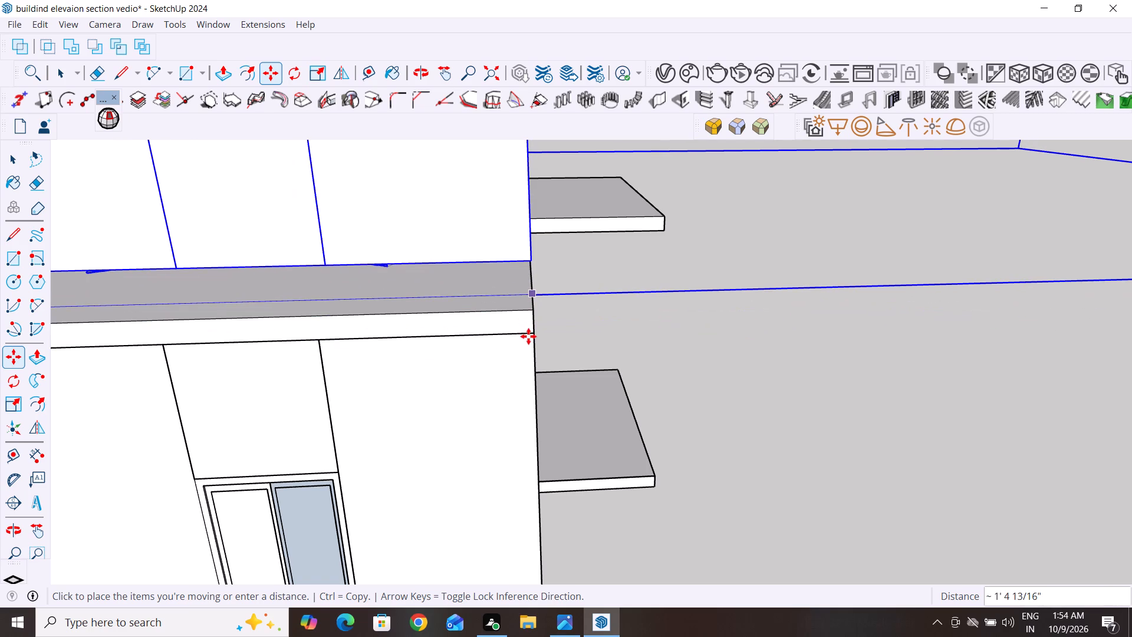
pyautogui.scroll(1, 528, 336)
pyautogui.moveTo(528, 336); pyautogui.dragTo(526, 197, button='middle')
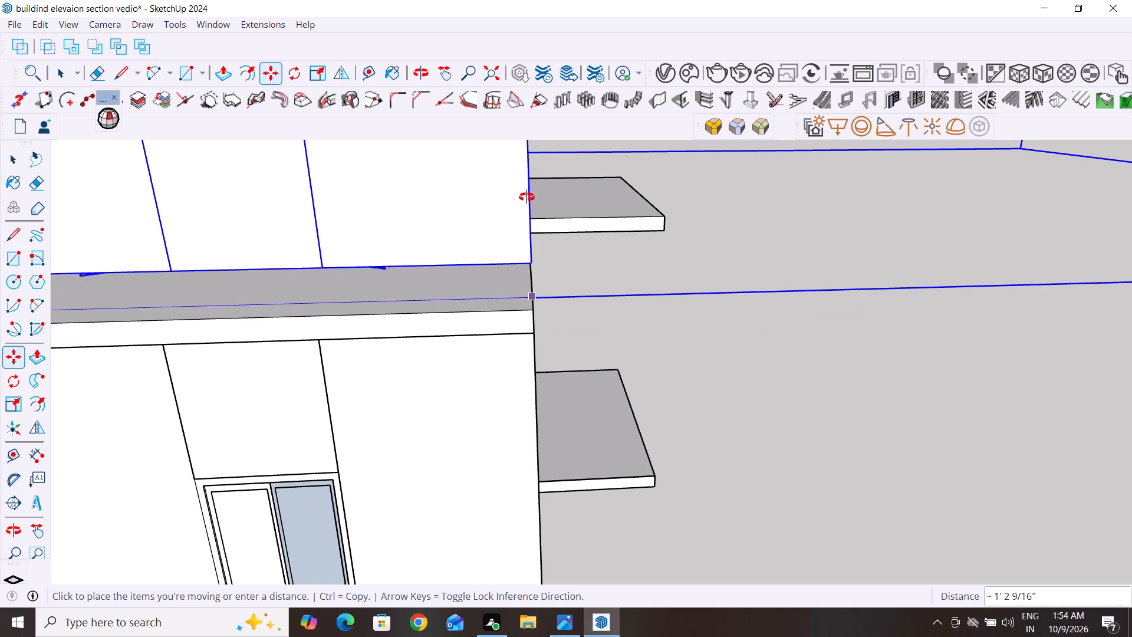
pyautogui.moveTo(526, 197); pyautogui.dragTo(531, 203, button='middle')
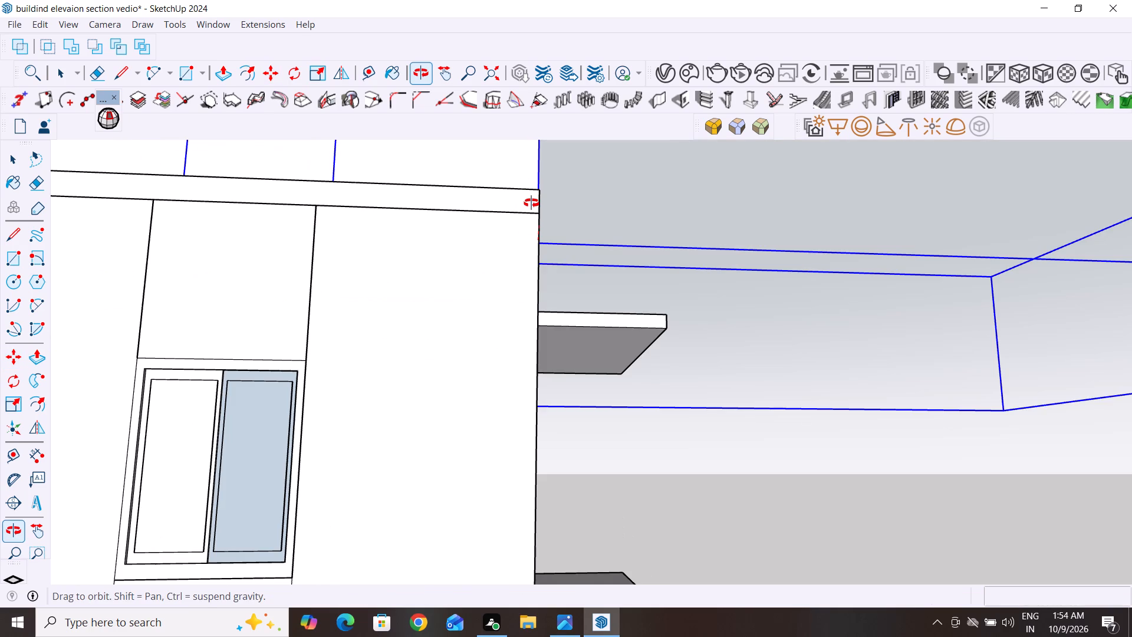
pyautogui.moveTo(531, 203); pyautogui.dragTo(528, 243, button='middle')
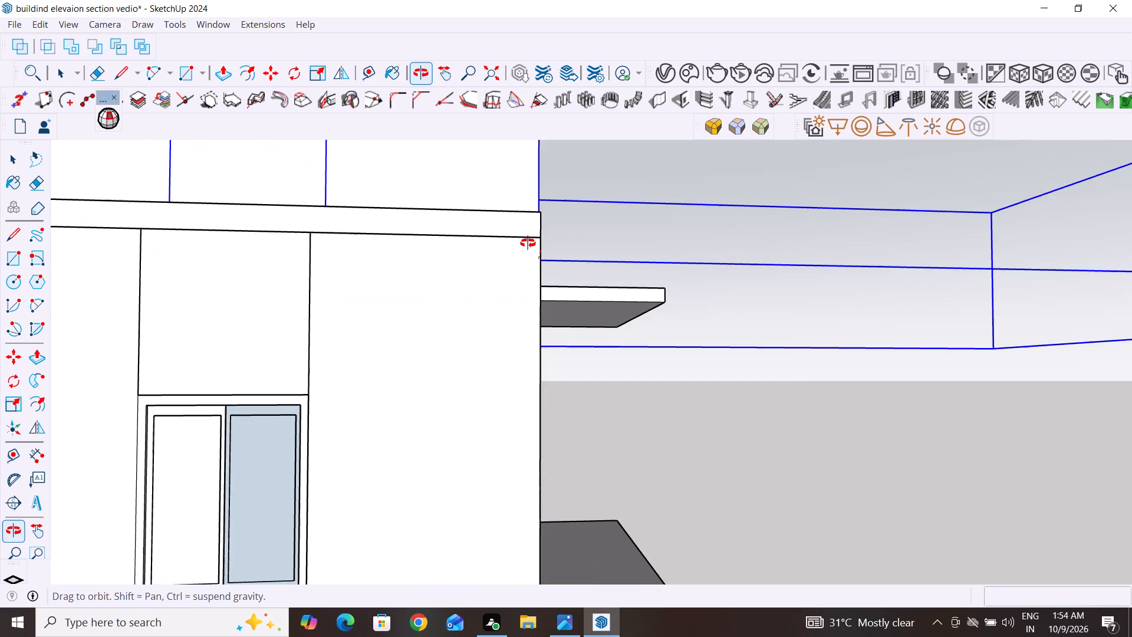
pyautogui.moveTo(528, 243); pyautogui.dragTo(521, 282, button='middle')
pyautogui.scroll(5, 525, 260)
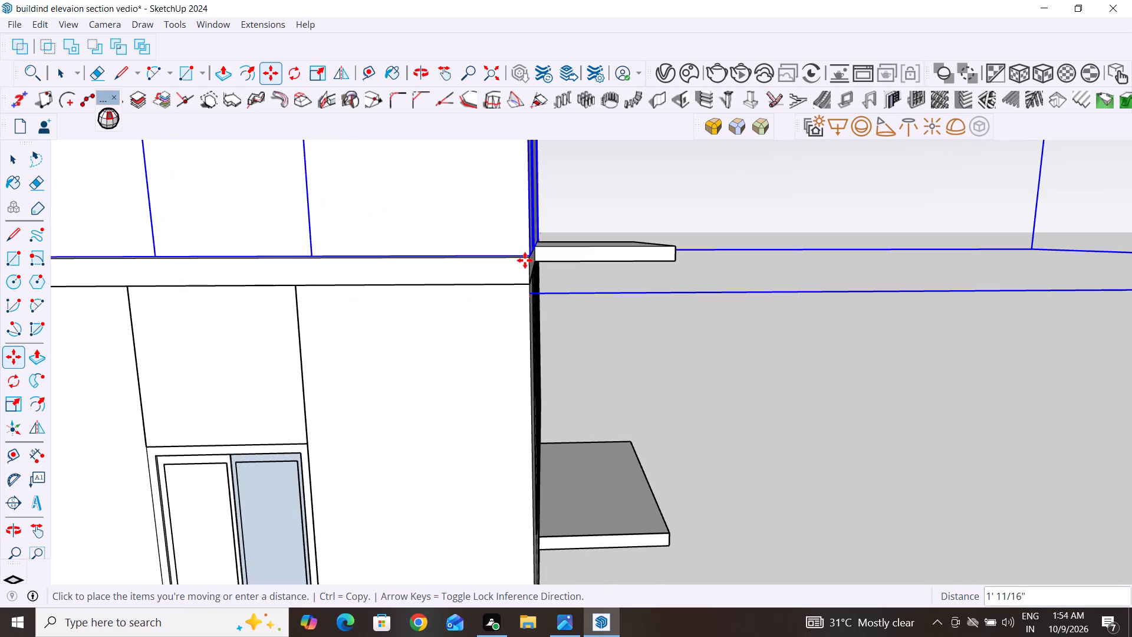
pyautogui.scroll(3, 526, 260)
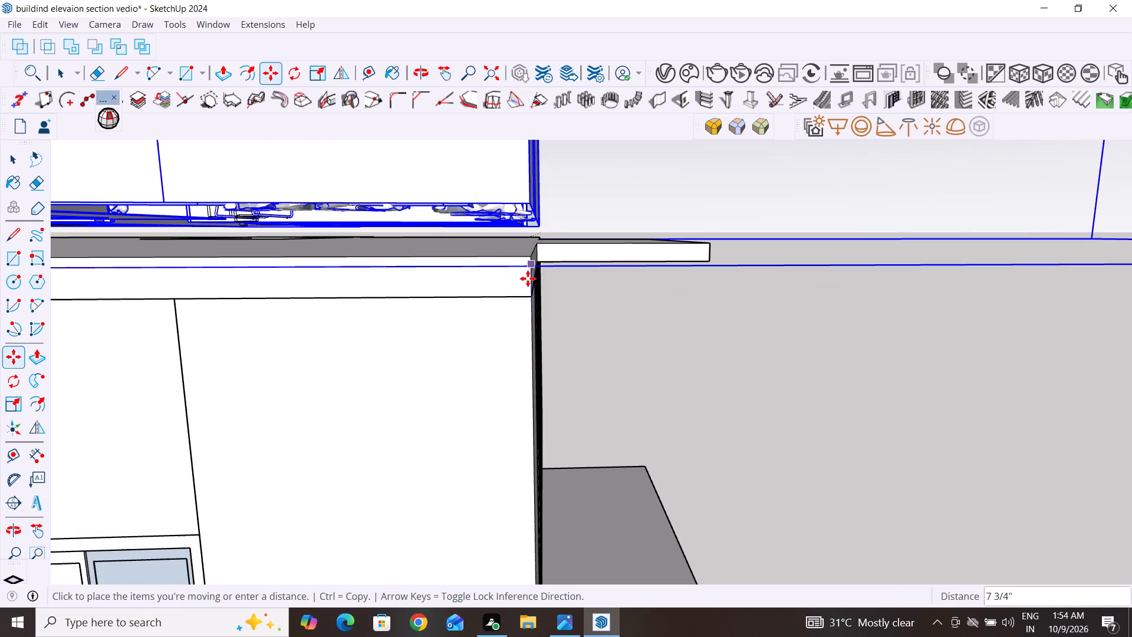
pyautogui.click(529, 321)
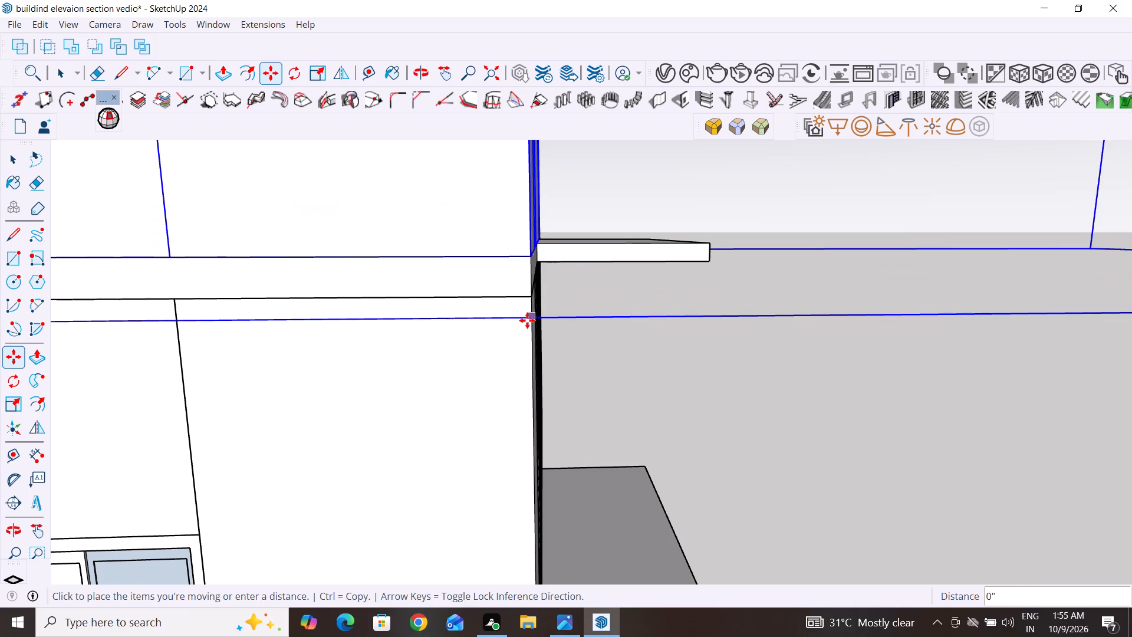
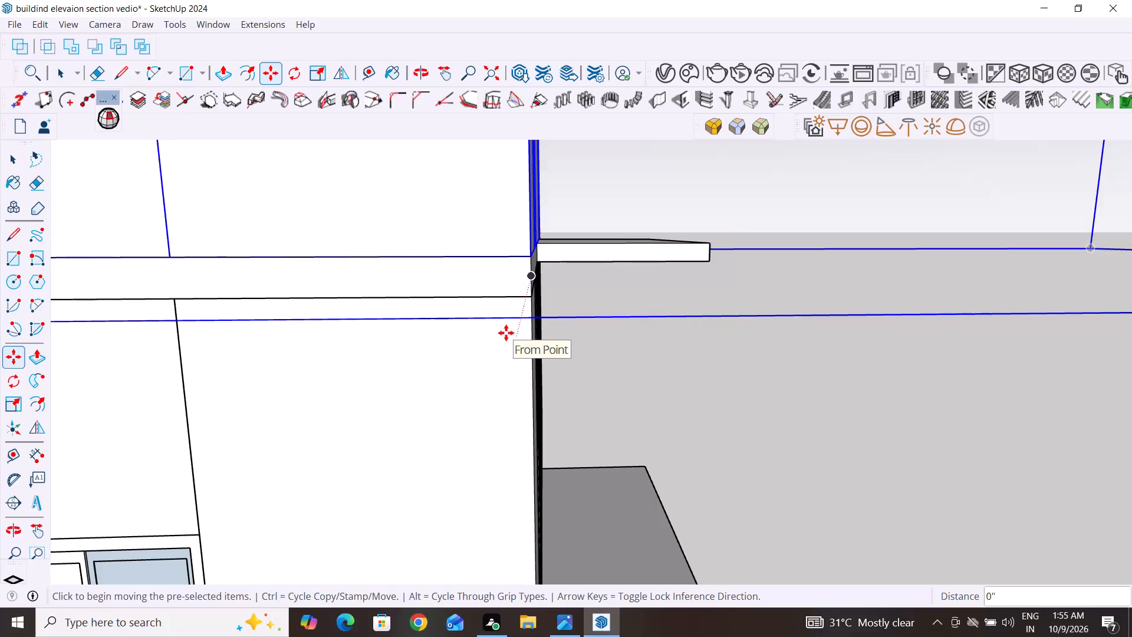
# Examine the stacked two-storey house from all sides, checking the bedroom floor's placement and the roof slab's overhangs.
pyautogui.click(17, 160)
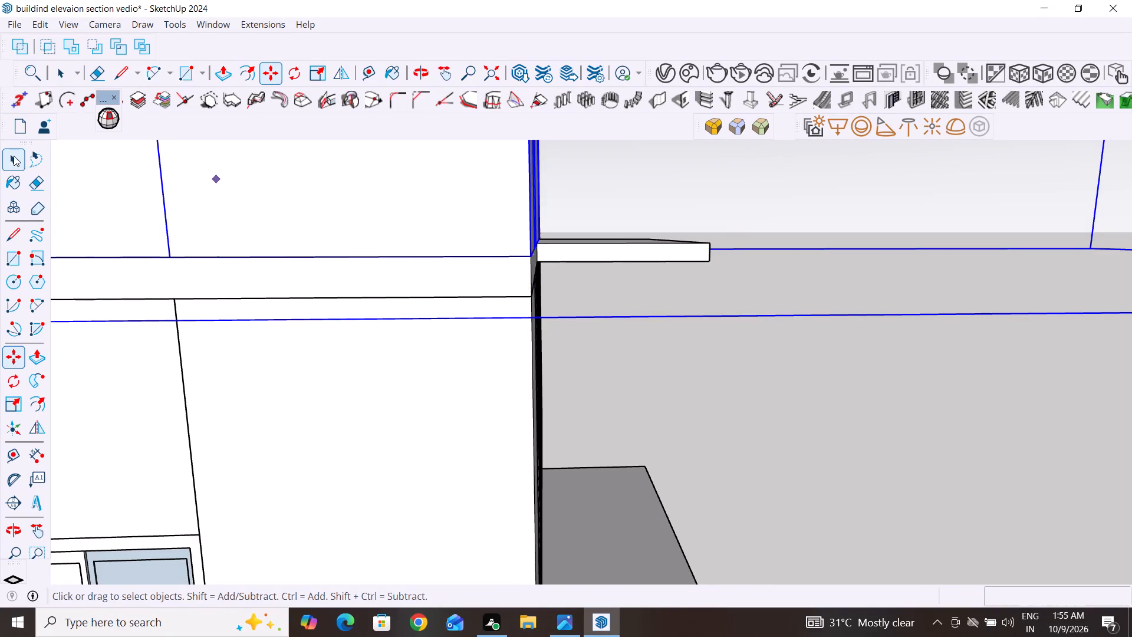
pyautogui.click(670, 379)
pyautogui.scroll(-4, 593, 422)
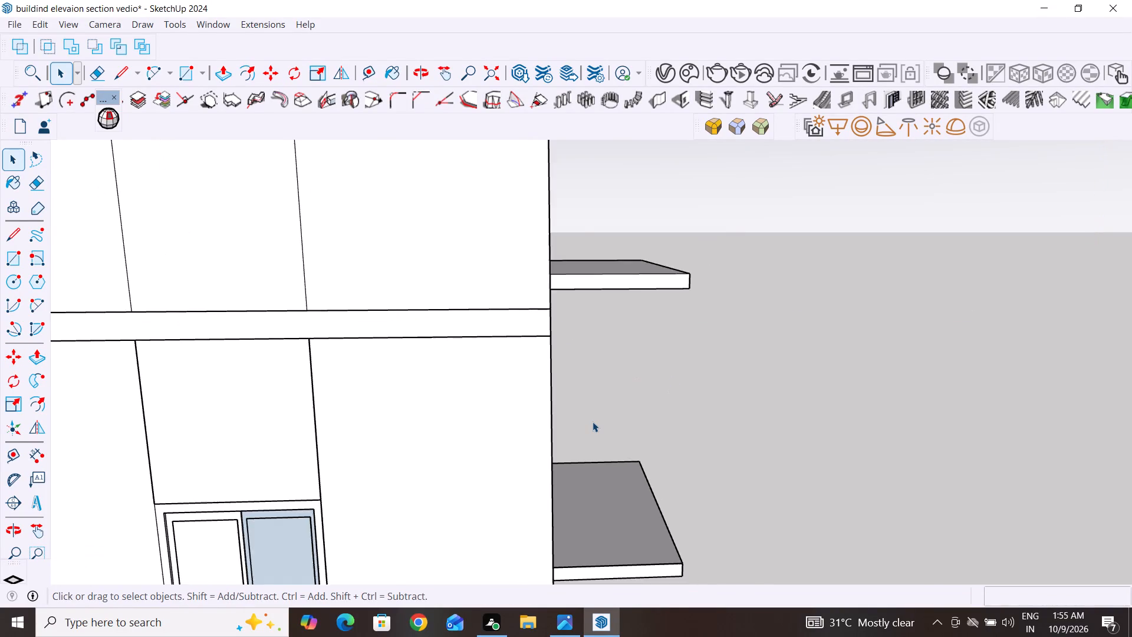
pyautogui.scroll(-8, 593, 422)
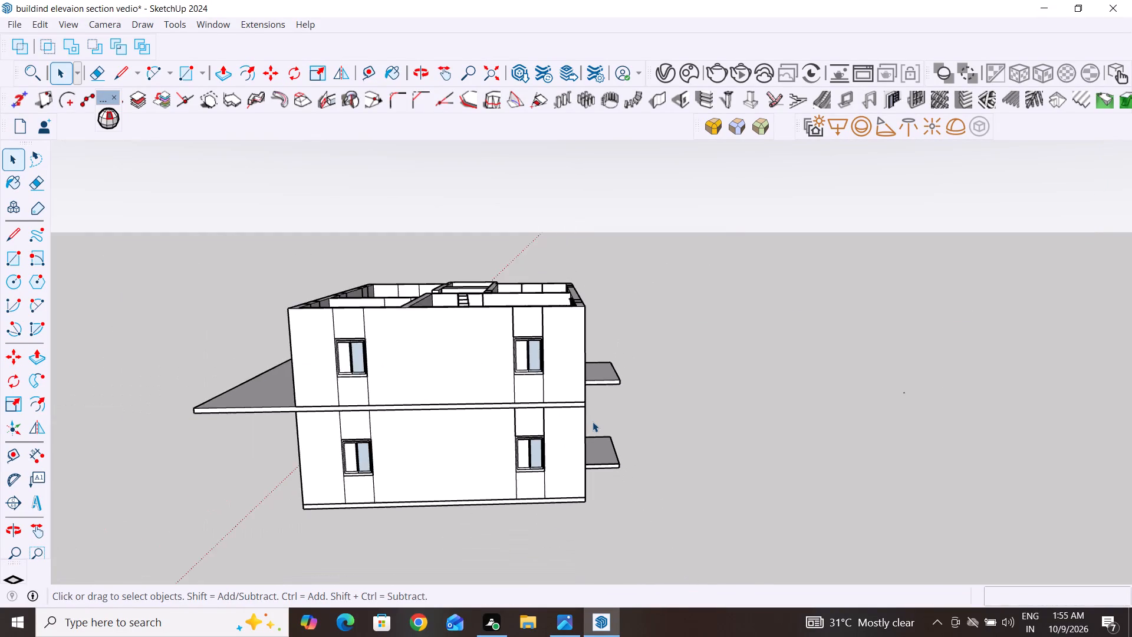
pyautogui.scroll(-1, 593, 422)
pyautogui.moveTo(775, 407); pyautogui.dragTo(334, 463, button='middle')
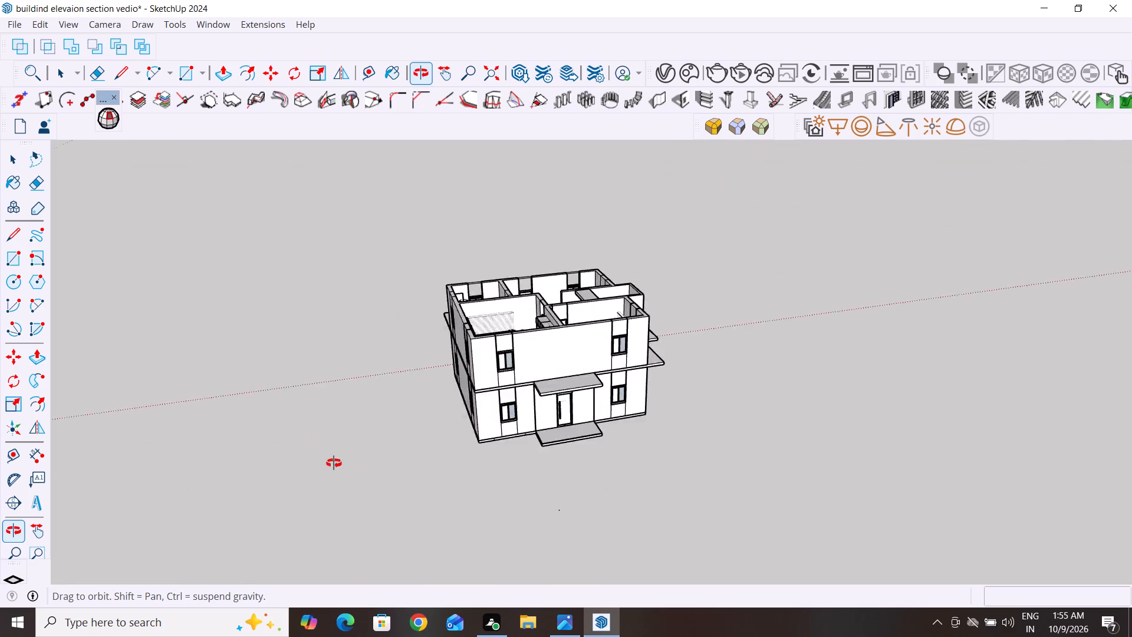
pyautogui.moveTo(334, 463); pyautogui.dragTo(227, 392, button='middle')
pyautogui.moveTo(797, 439); pyautogui.dragTo(394, 463, button='middle')
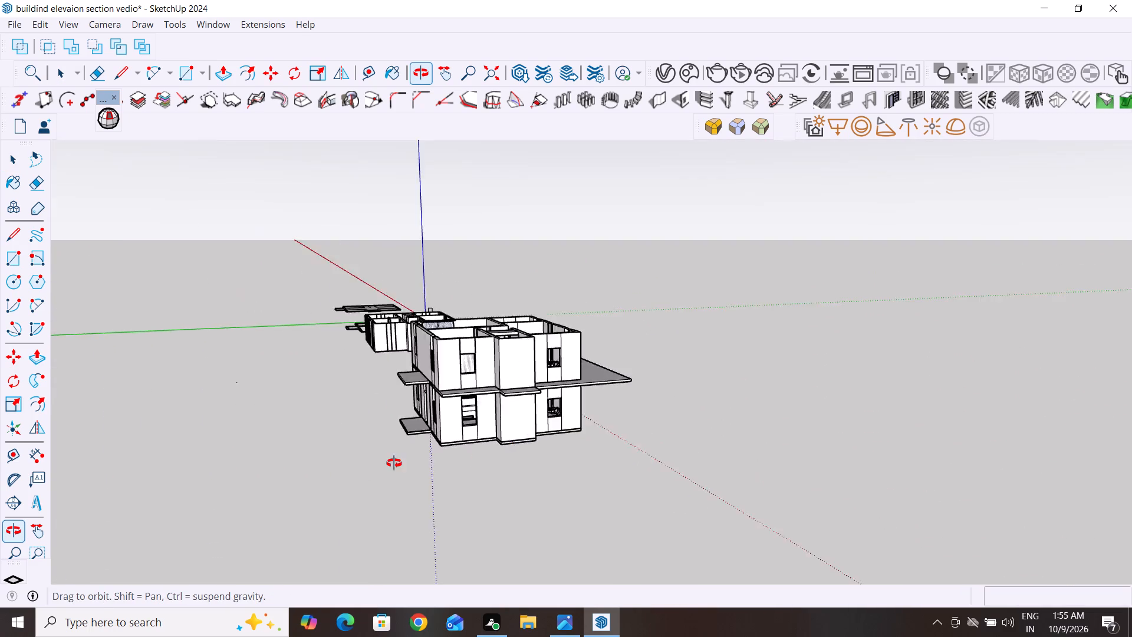
pyautogui.moveTo(394, 463); pyautogui.dragTo(320, 478, button='middle')
pyautogui.scroll(5, 612, 310)
pyautogui.moveTo(603, 411); pyautogui.dragTo(494, 421, button='middle')
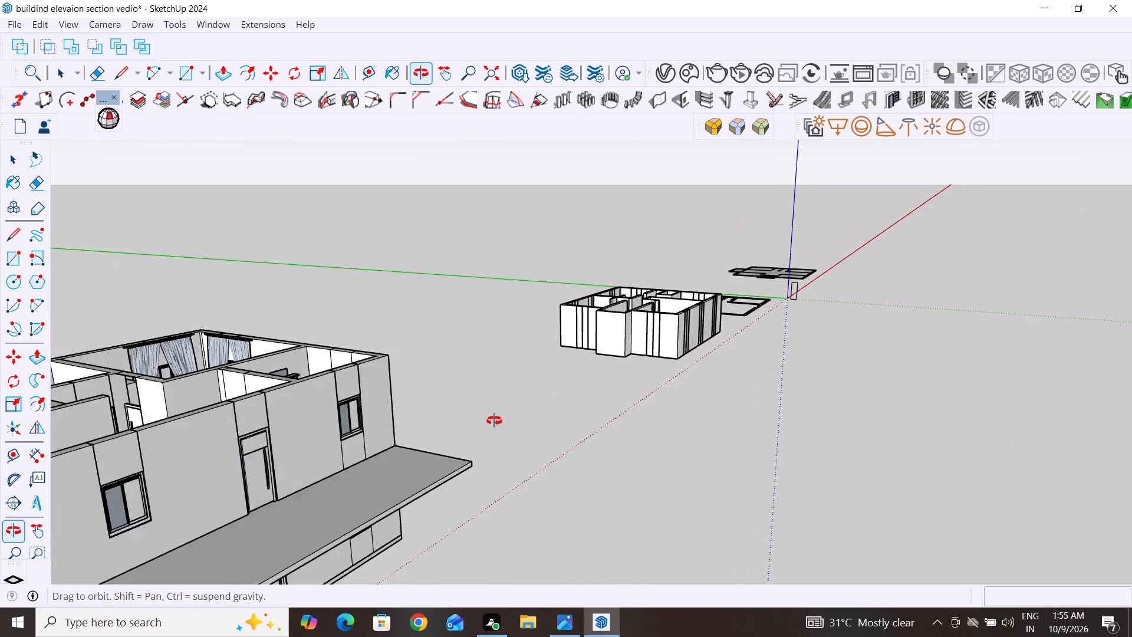
pyautogui.moveTo(494, 421); pyautogui.dragTo(475, 412, button='middle')
pyautogui.scroll(-4, 950, 346)
pyautogui.moveTo(720, 382); pyautogui.dragTo(673, 419, button='middle')
pyautogui.scroll(-4, 977, 342)
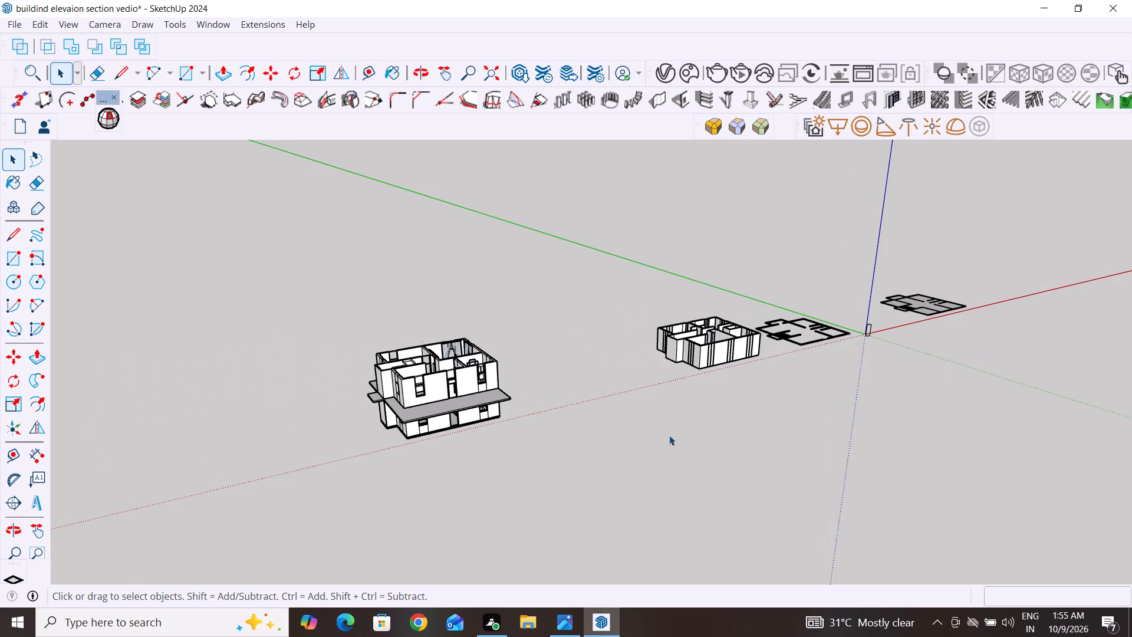
pyautogui.moveTo(588, 454); pyautogui.dragTo(483, 452, button='middle')
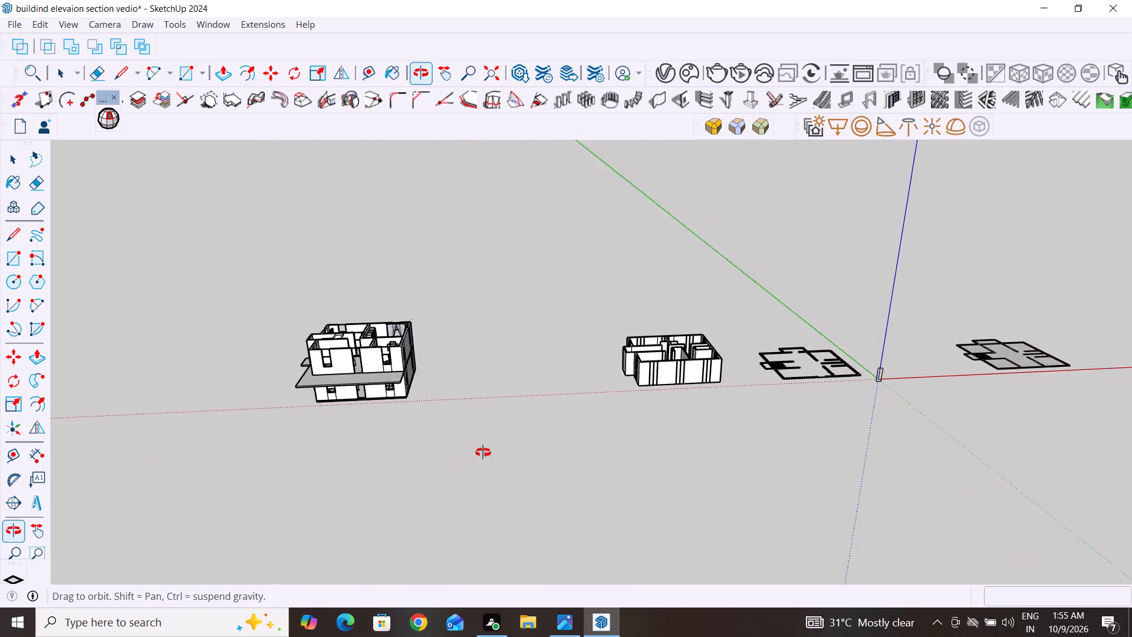
pyautogui.moveTo(483, 452); pyautogui.dragTo(486, 452, button='middle')
pyautogui.scroll(5, 311, 383)
pyautogui.scroll(6, 264, 369)
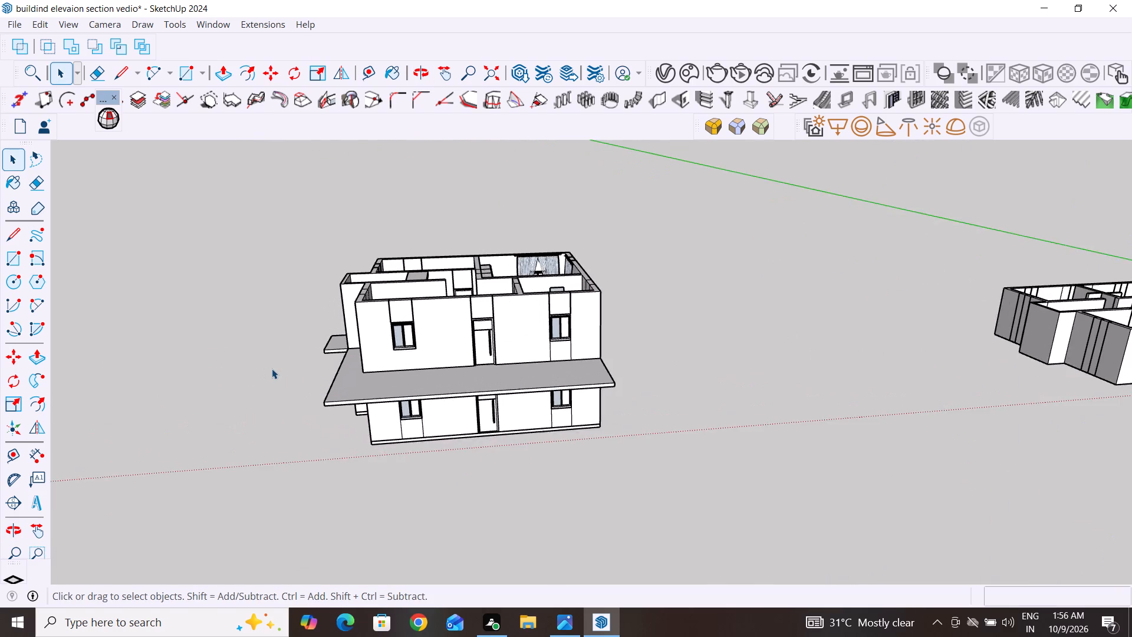
pyautogui.scroll(7, 272, 369)
pyautogui.moveTo(293, 375); pyautogui.dragTo(377, 382, button='middle')
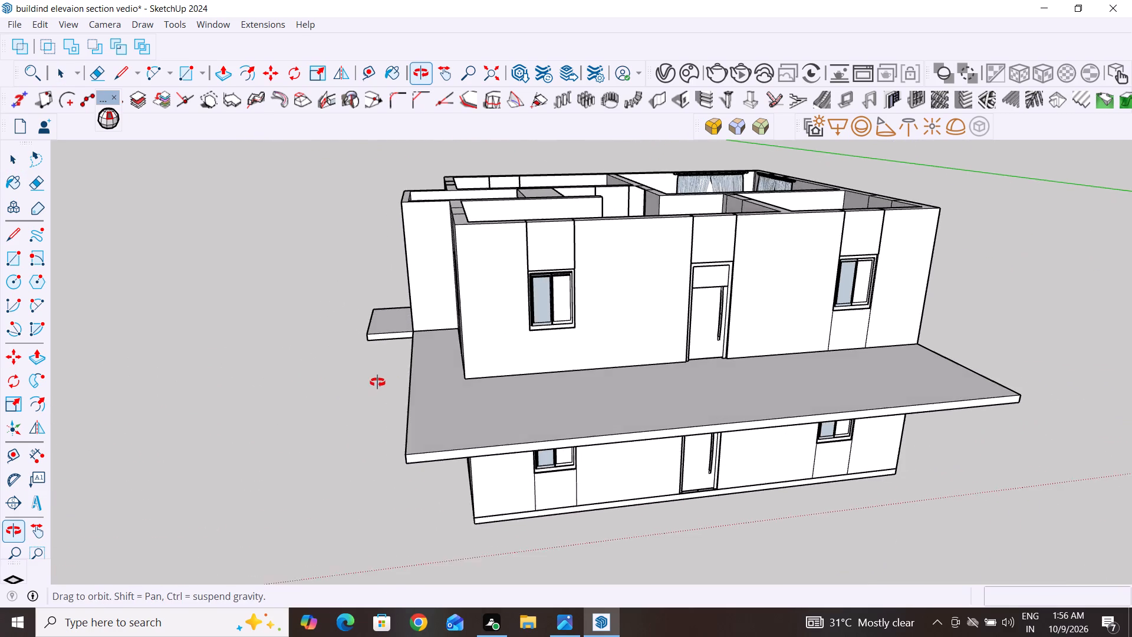
pyautogui.moveTo(377, 382); pyautogui.dragTo(510, 388, button='middle')
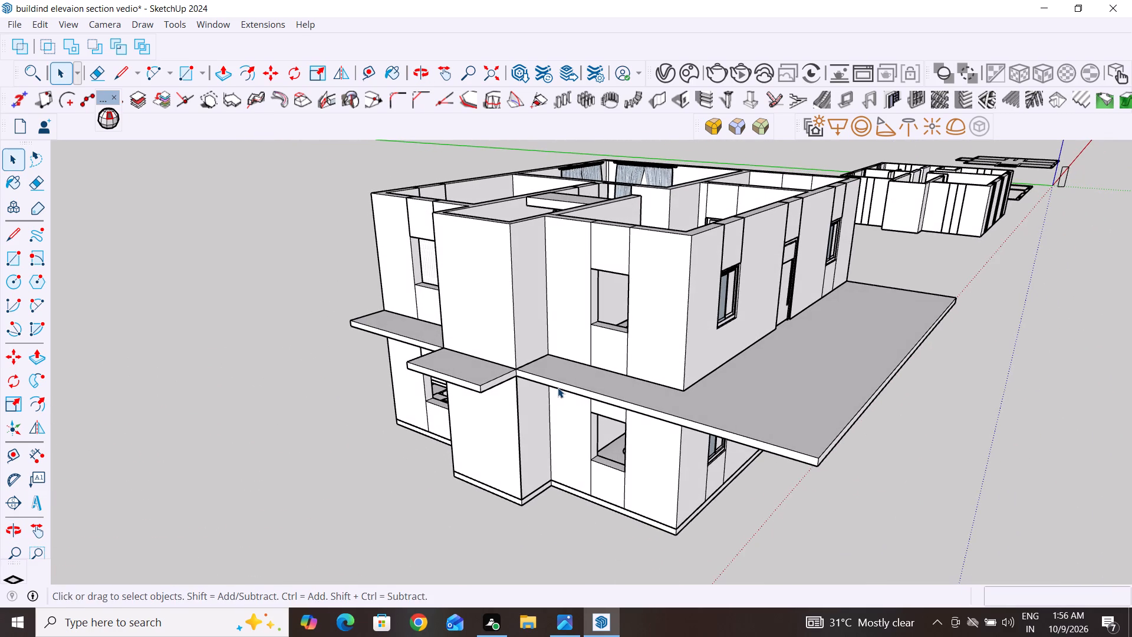
# Push the intermediate roof slab's overhanging edge in 3' 6" to the side wall, between the projecting wall block and the wide terrace overhang.
pyautogui.doubleClick(558, 388)
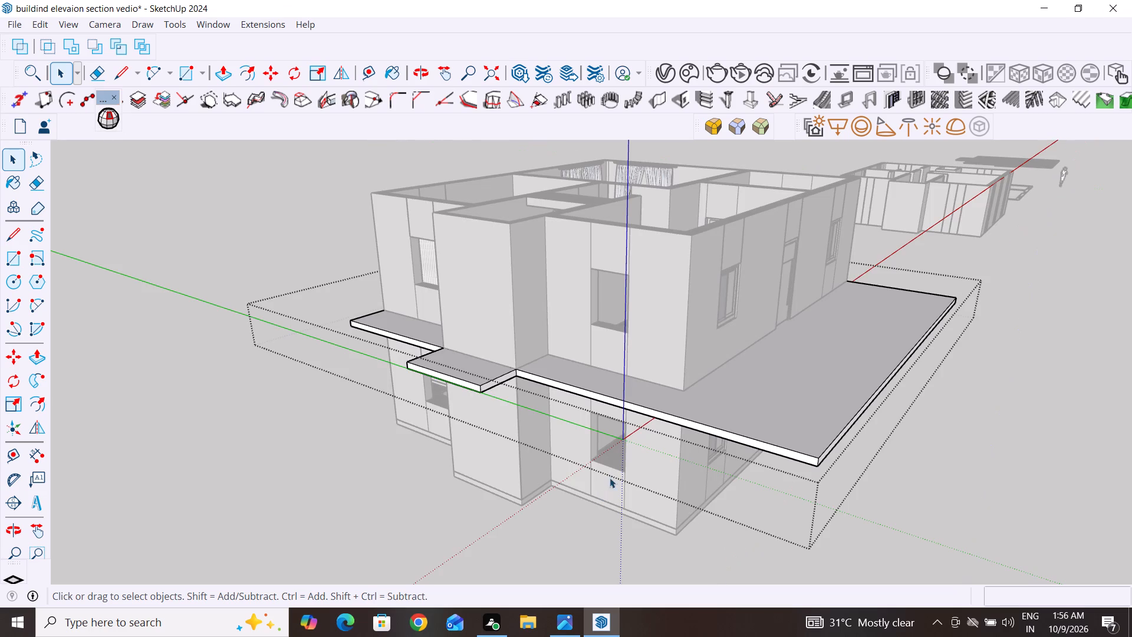
pyautogui.click(562, 521)
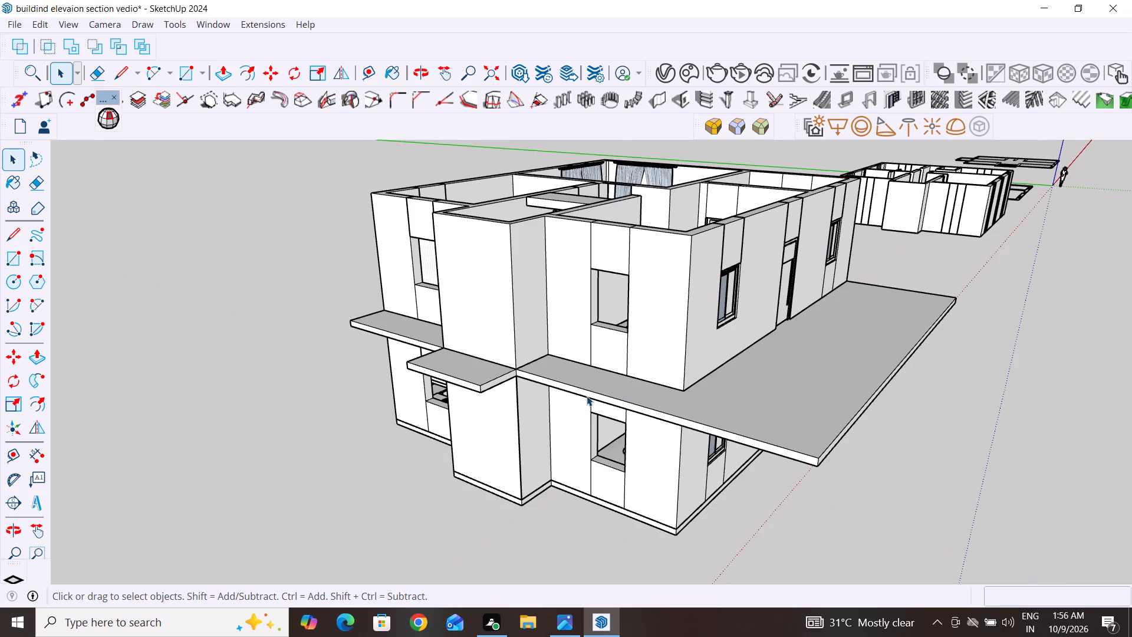
pyautogui.click(598, 397)
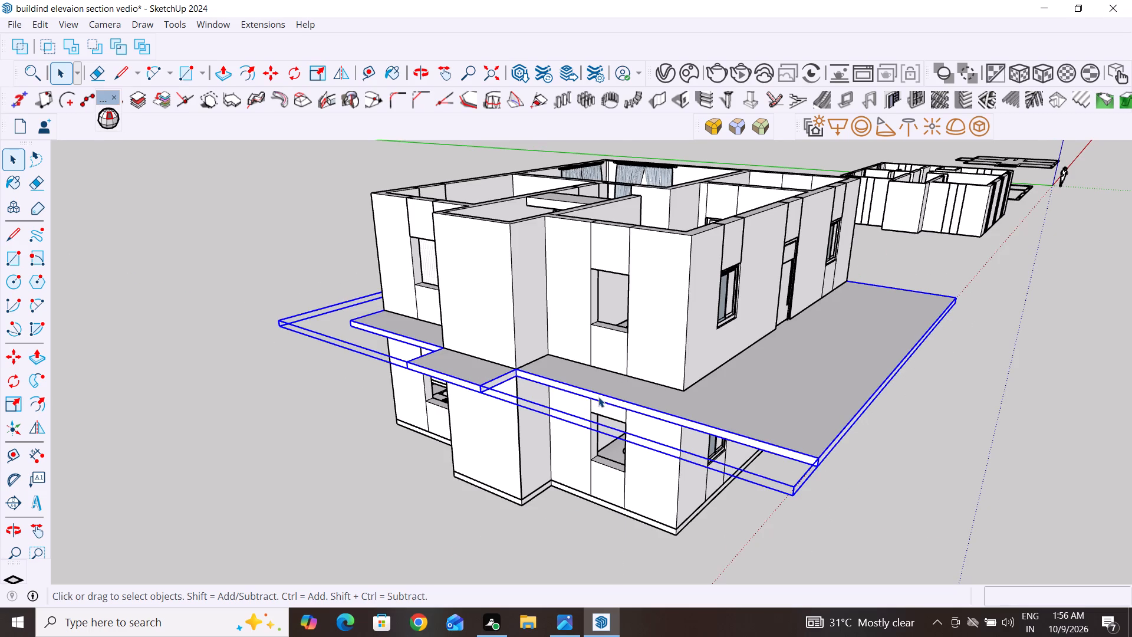
pyautogui.click(598, 397)
pyautogui.tripleClick(598, 397)
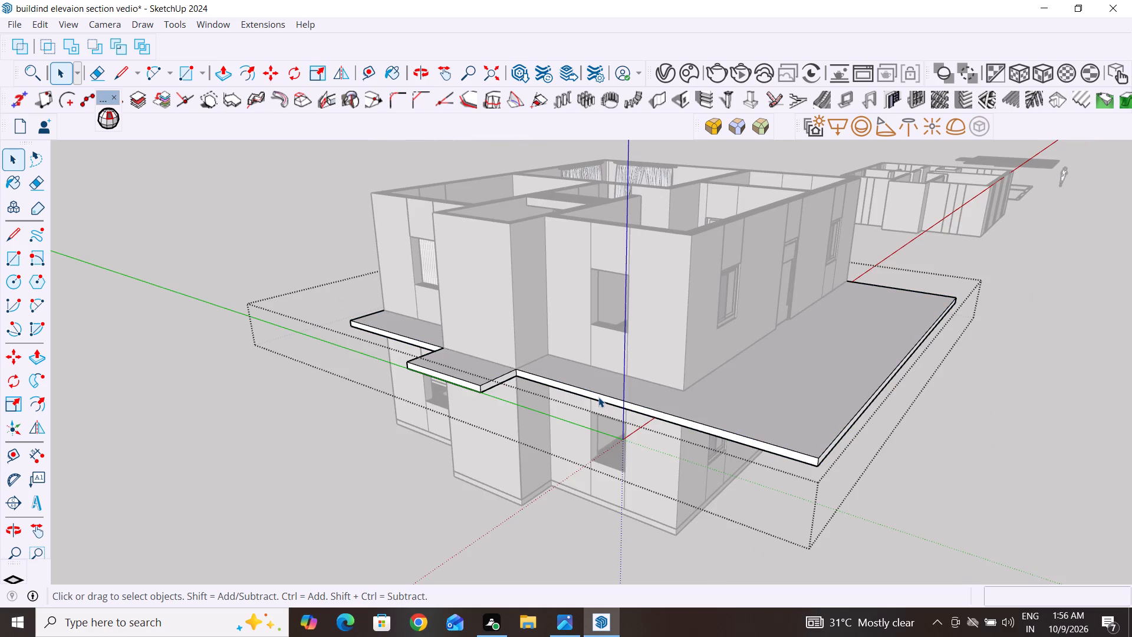
pyautogui.click(598, 397)
pyautogui.click(228, 80)
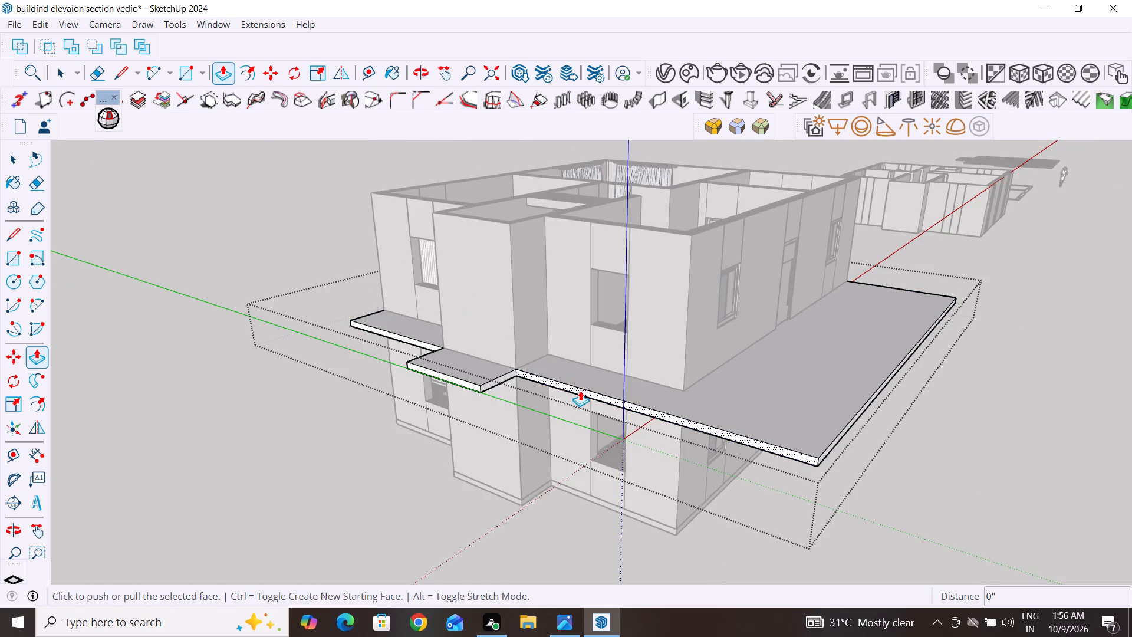
pyautogui.click(587, 392)
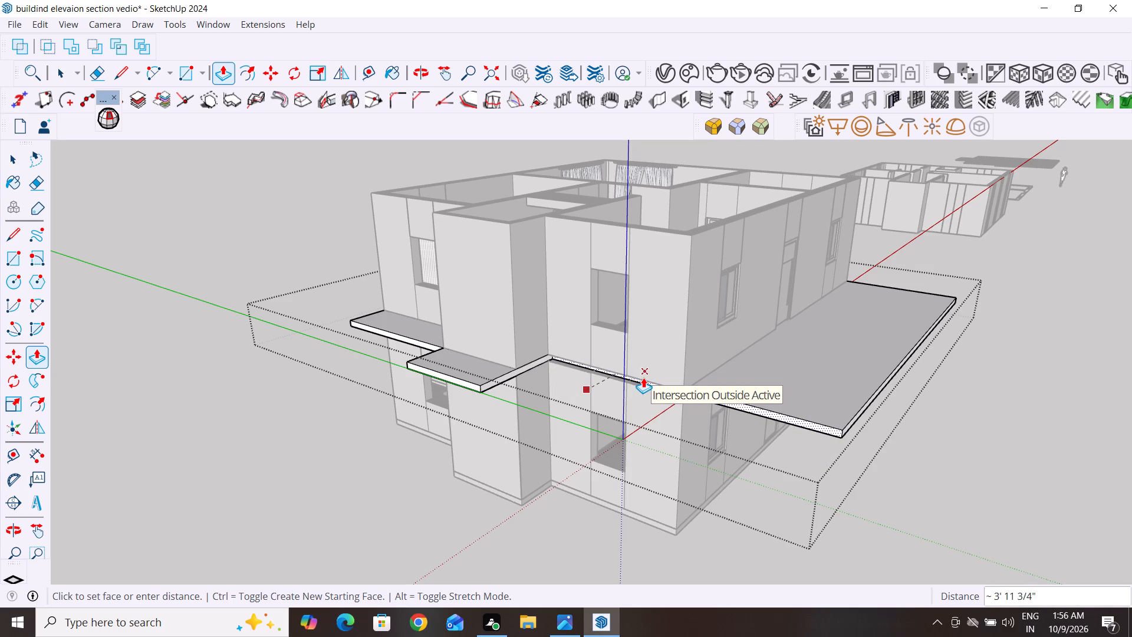
pyautogui.click(638, 383)
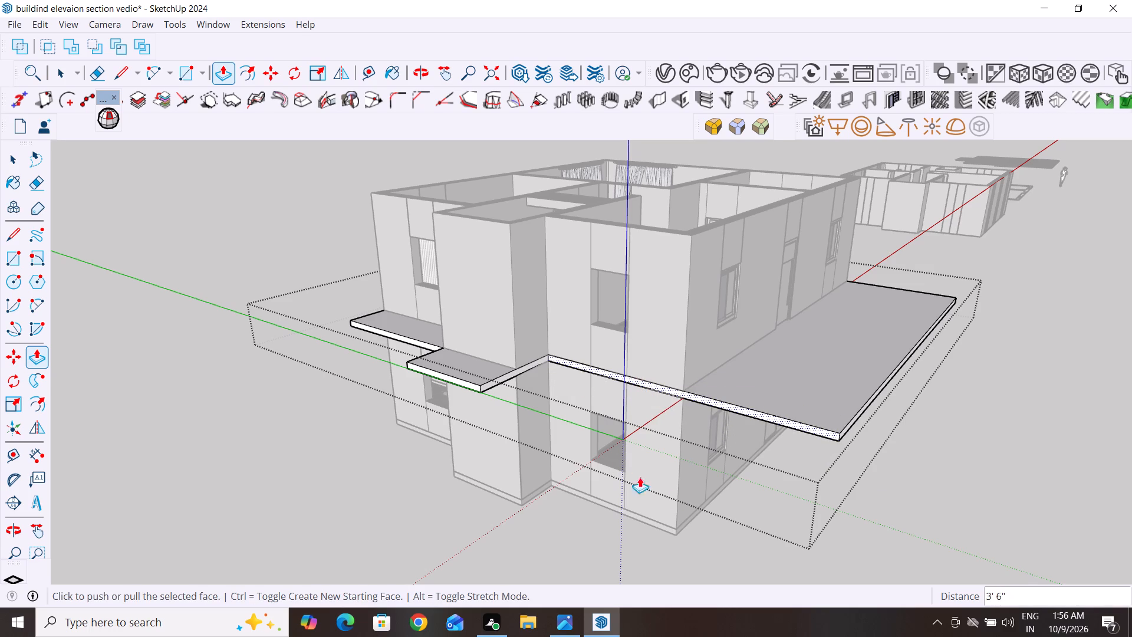
pyautogui.click(12, 159)
pyautogui.click(252, 445)
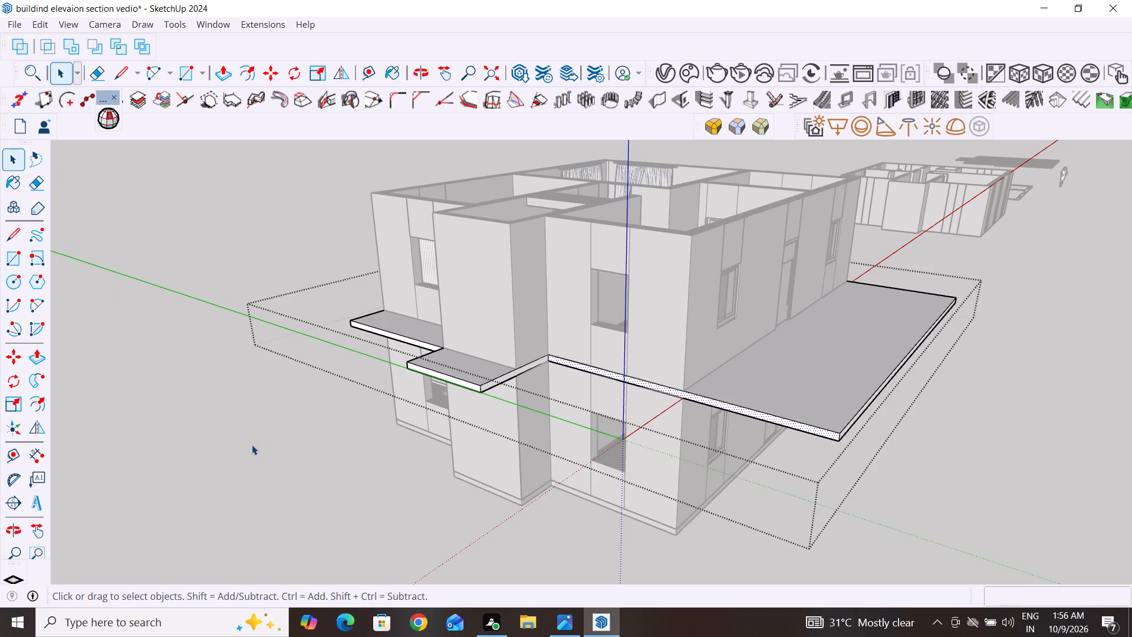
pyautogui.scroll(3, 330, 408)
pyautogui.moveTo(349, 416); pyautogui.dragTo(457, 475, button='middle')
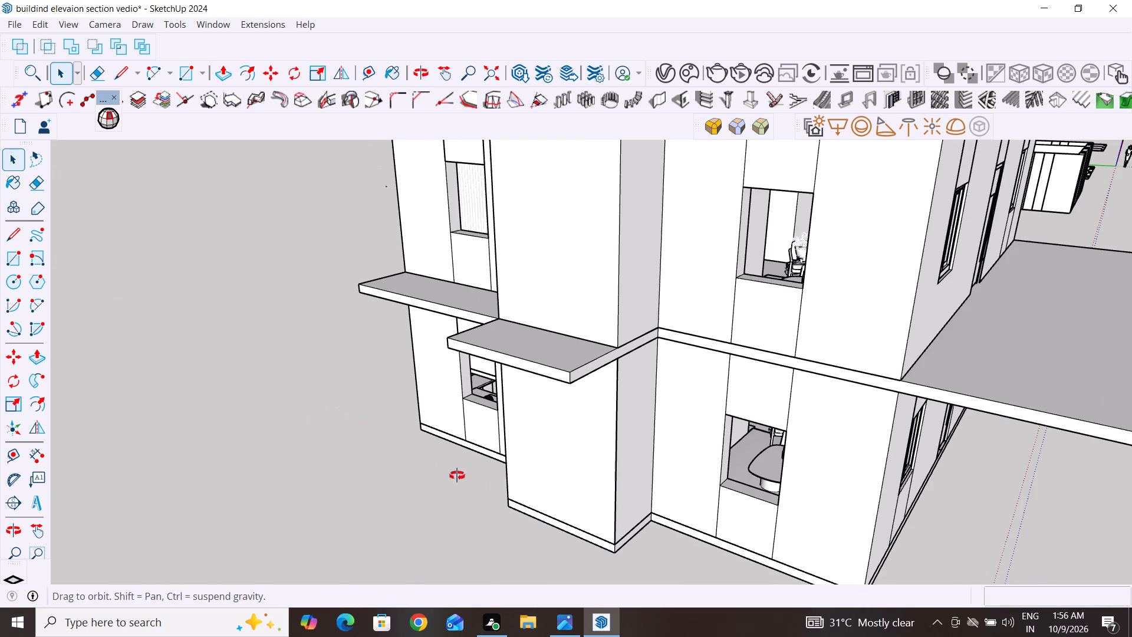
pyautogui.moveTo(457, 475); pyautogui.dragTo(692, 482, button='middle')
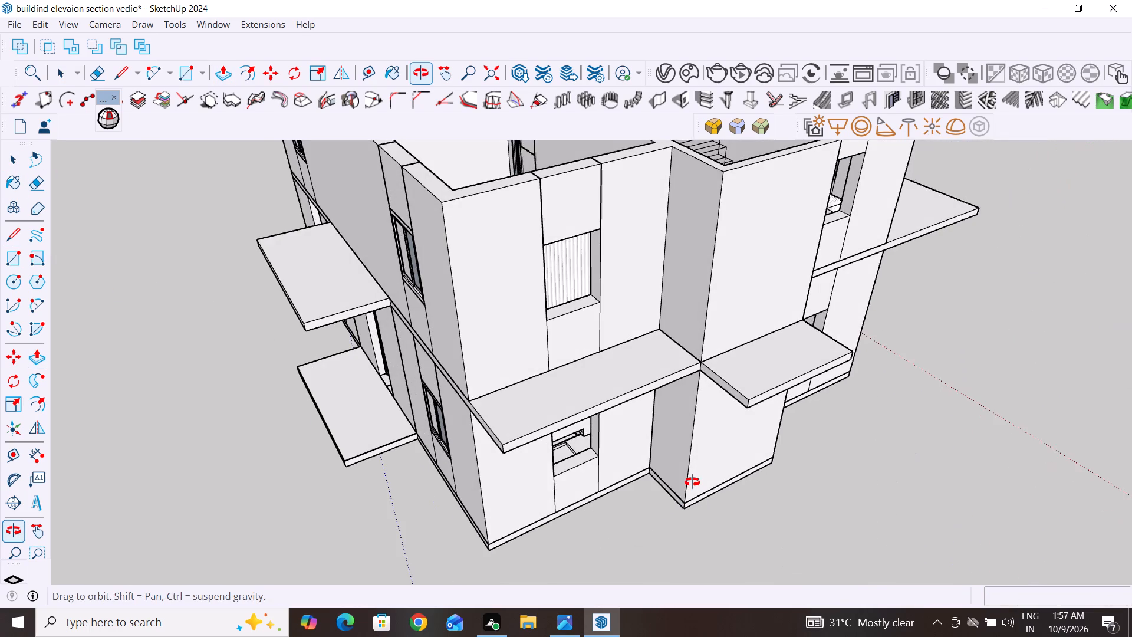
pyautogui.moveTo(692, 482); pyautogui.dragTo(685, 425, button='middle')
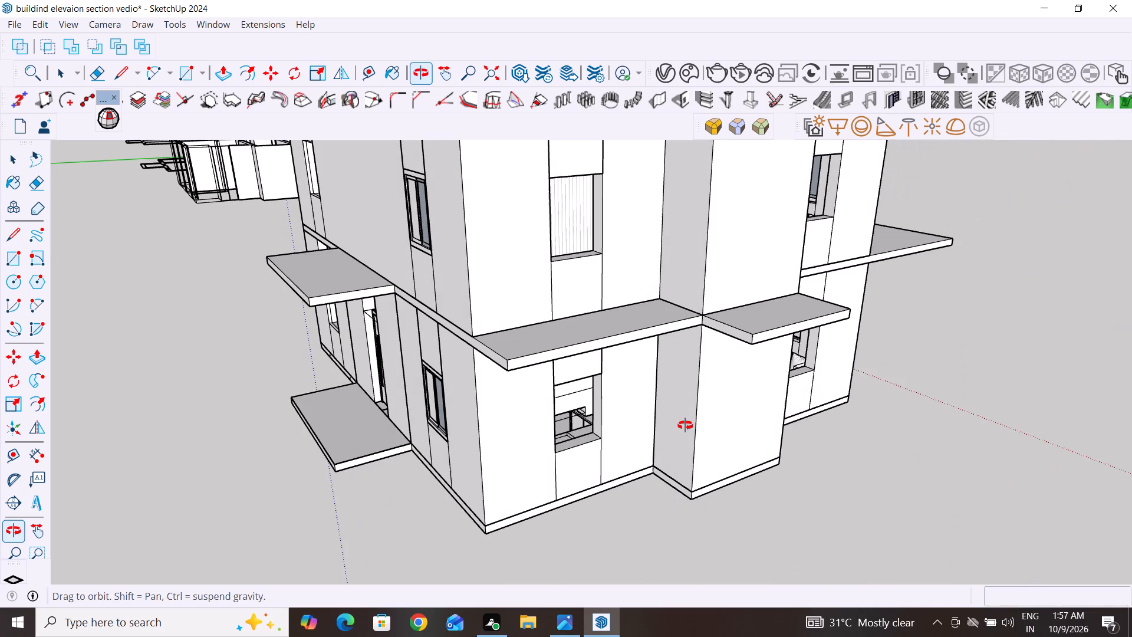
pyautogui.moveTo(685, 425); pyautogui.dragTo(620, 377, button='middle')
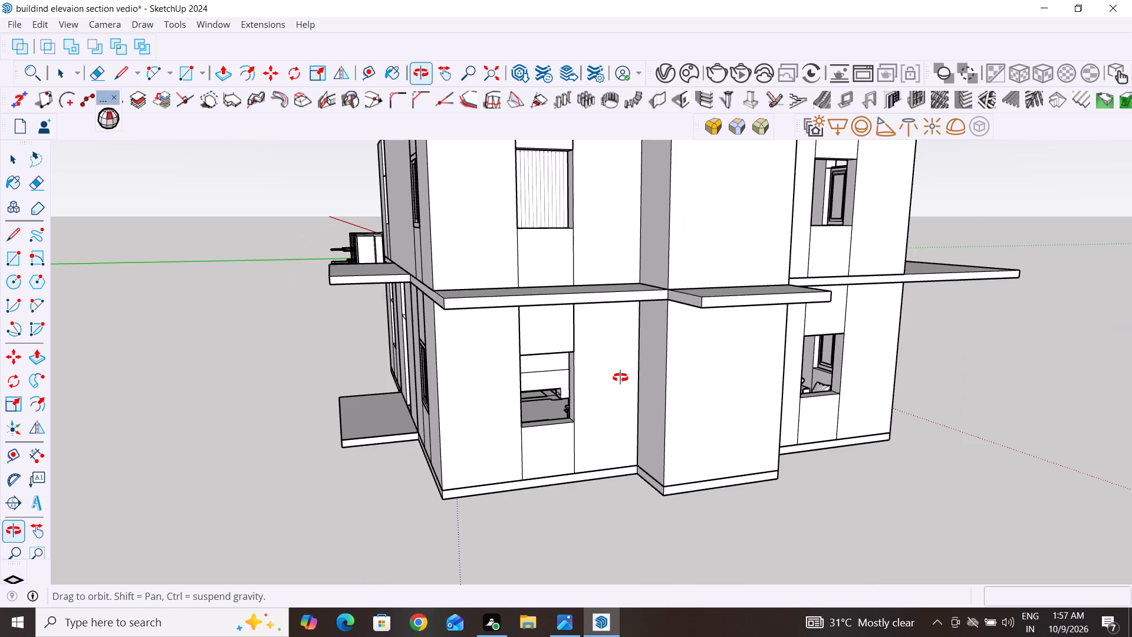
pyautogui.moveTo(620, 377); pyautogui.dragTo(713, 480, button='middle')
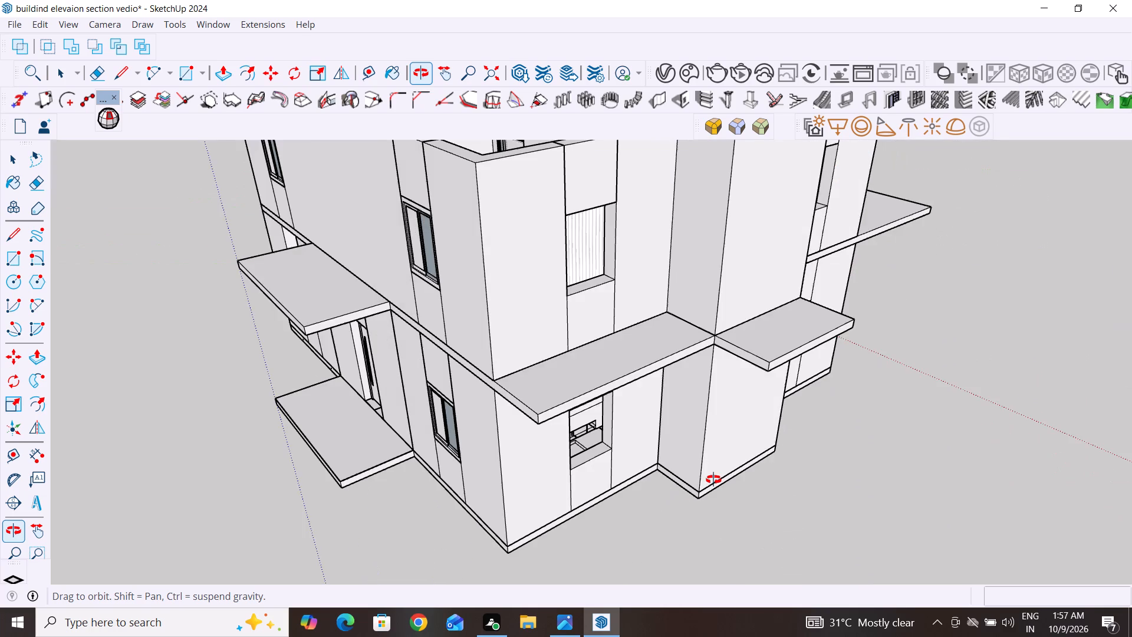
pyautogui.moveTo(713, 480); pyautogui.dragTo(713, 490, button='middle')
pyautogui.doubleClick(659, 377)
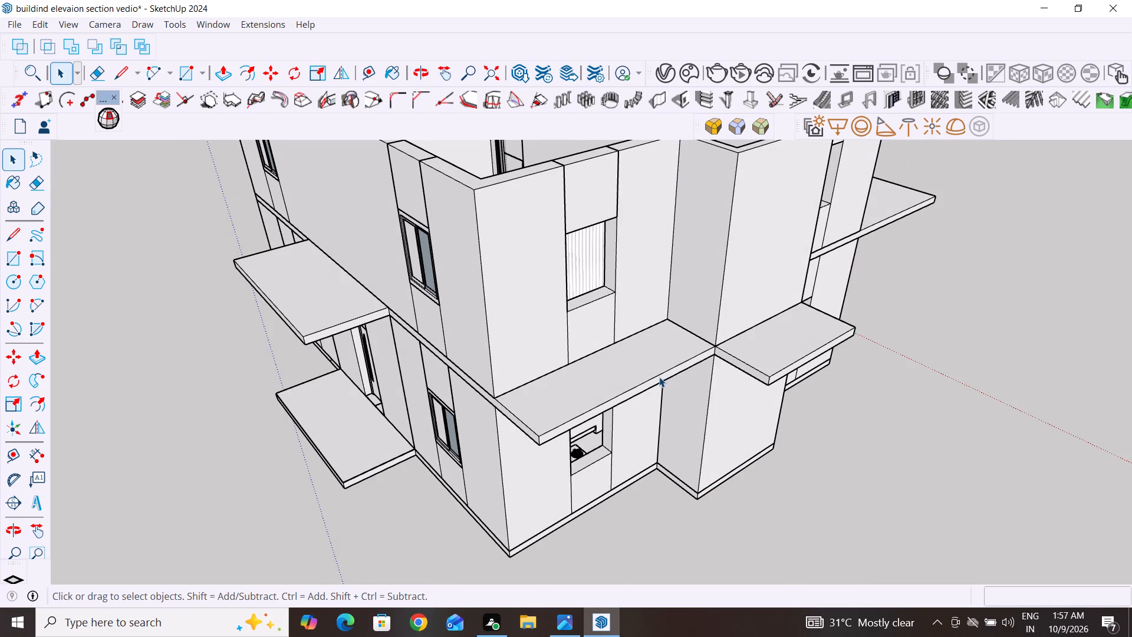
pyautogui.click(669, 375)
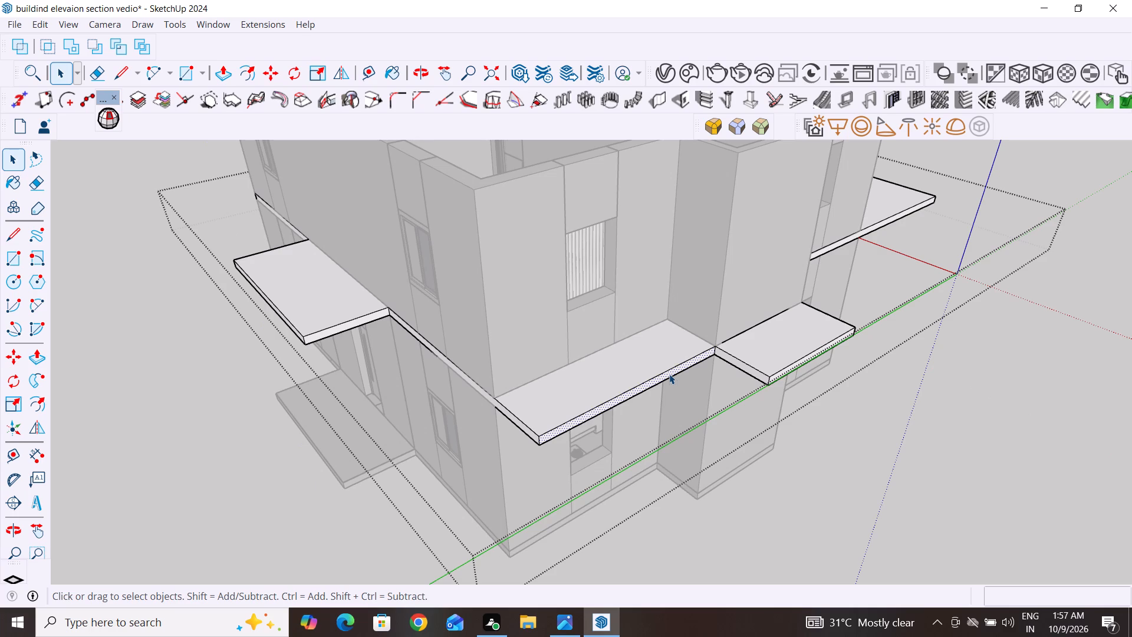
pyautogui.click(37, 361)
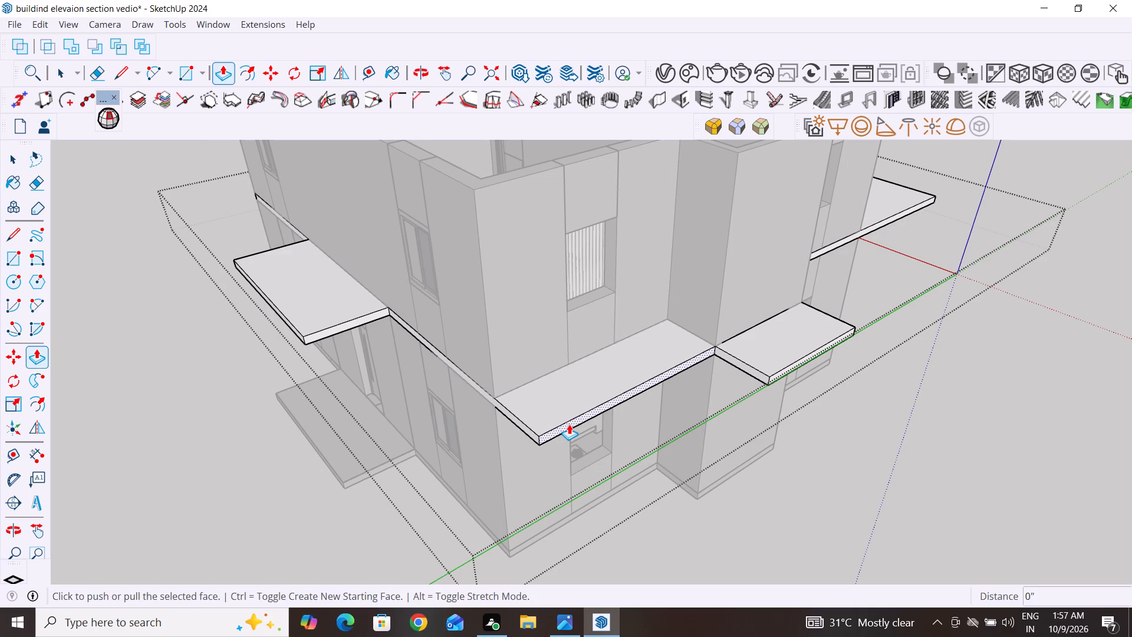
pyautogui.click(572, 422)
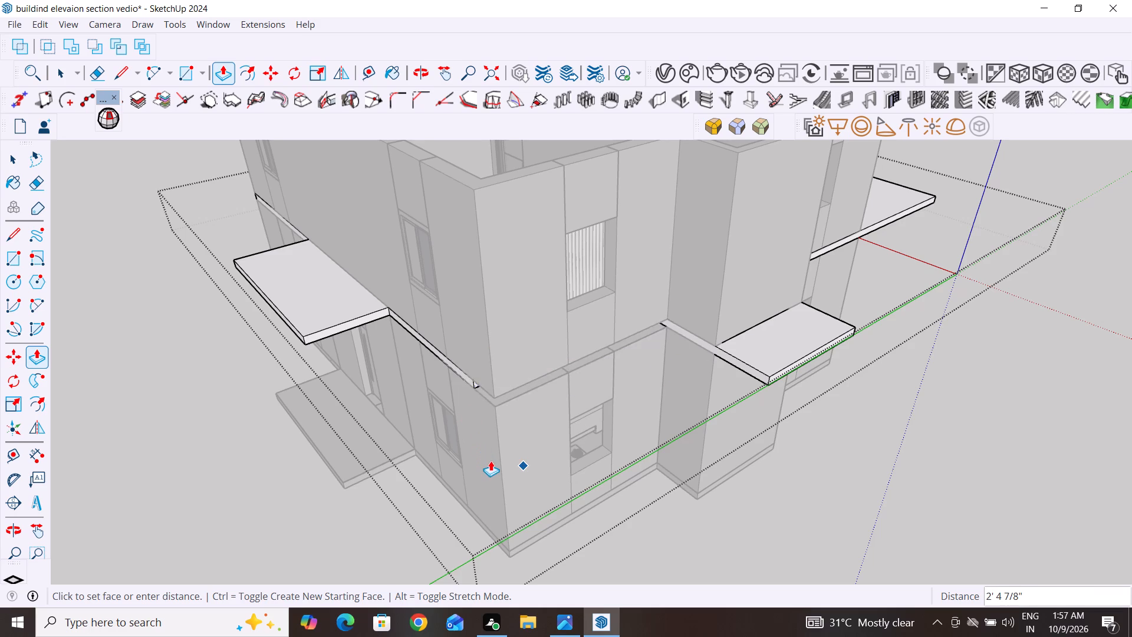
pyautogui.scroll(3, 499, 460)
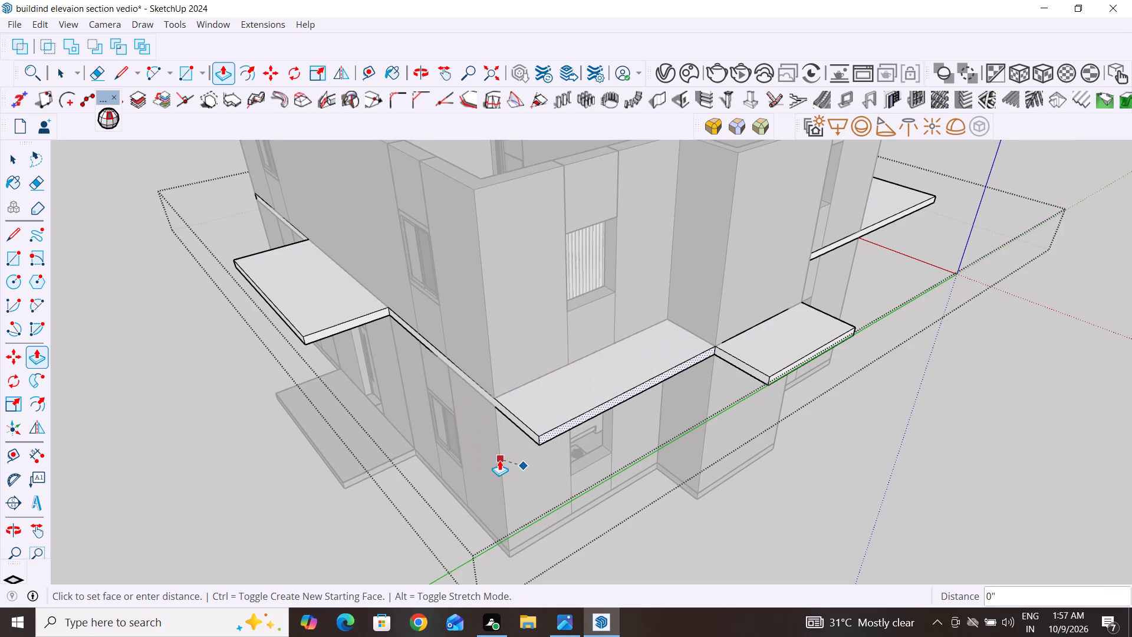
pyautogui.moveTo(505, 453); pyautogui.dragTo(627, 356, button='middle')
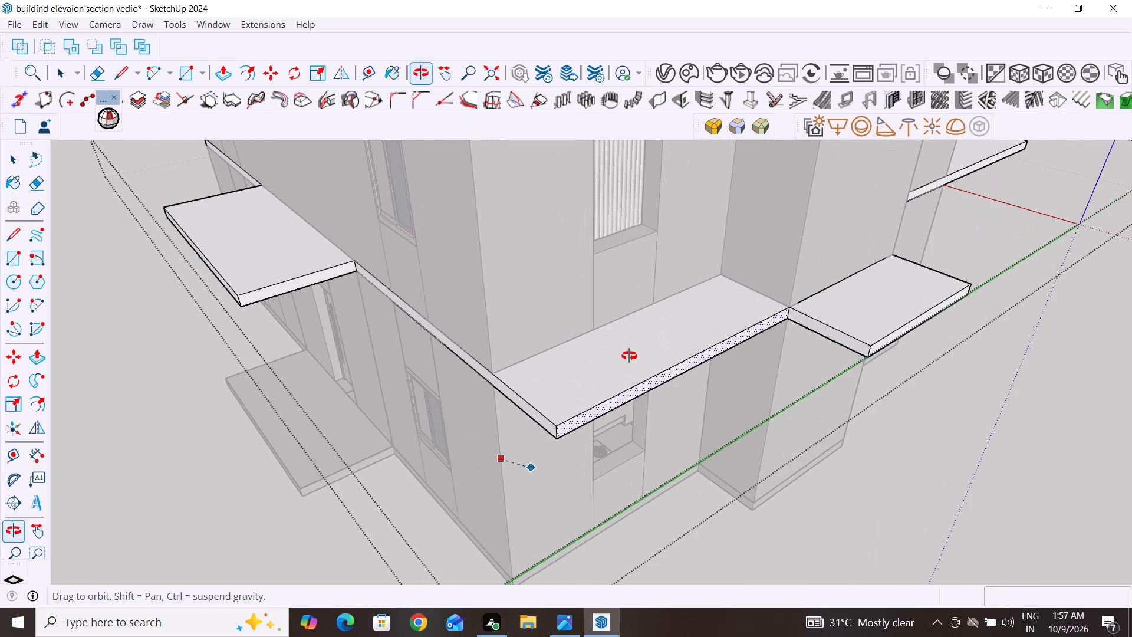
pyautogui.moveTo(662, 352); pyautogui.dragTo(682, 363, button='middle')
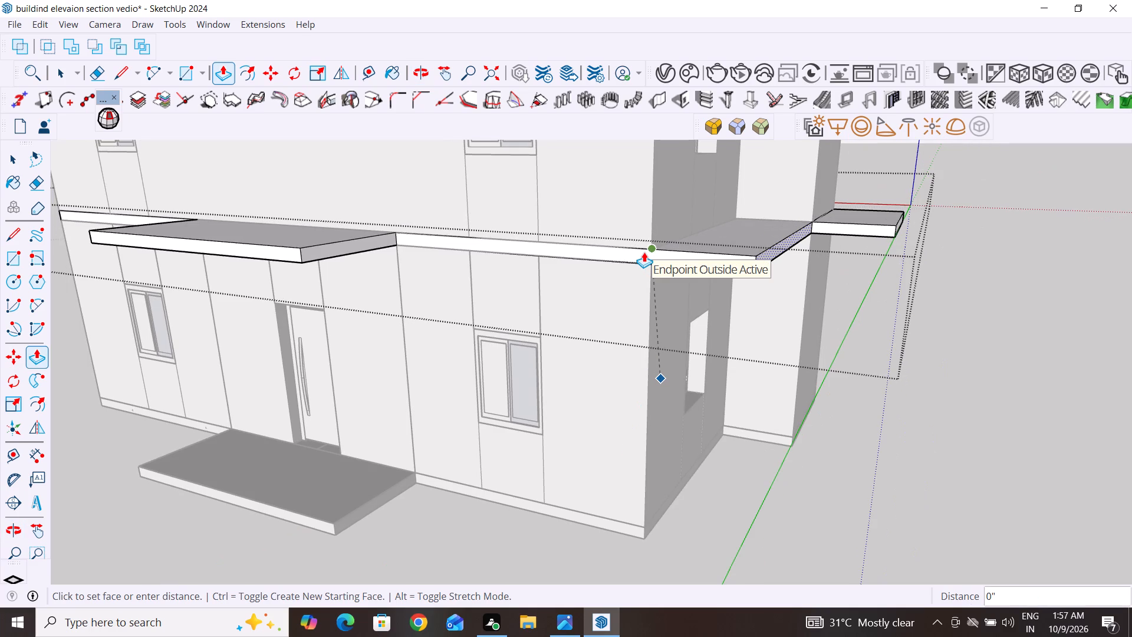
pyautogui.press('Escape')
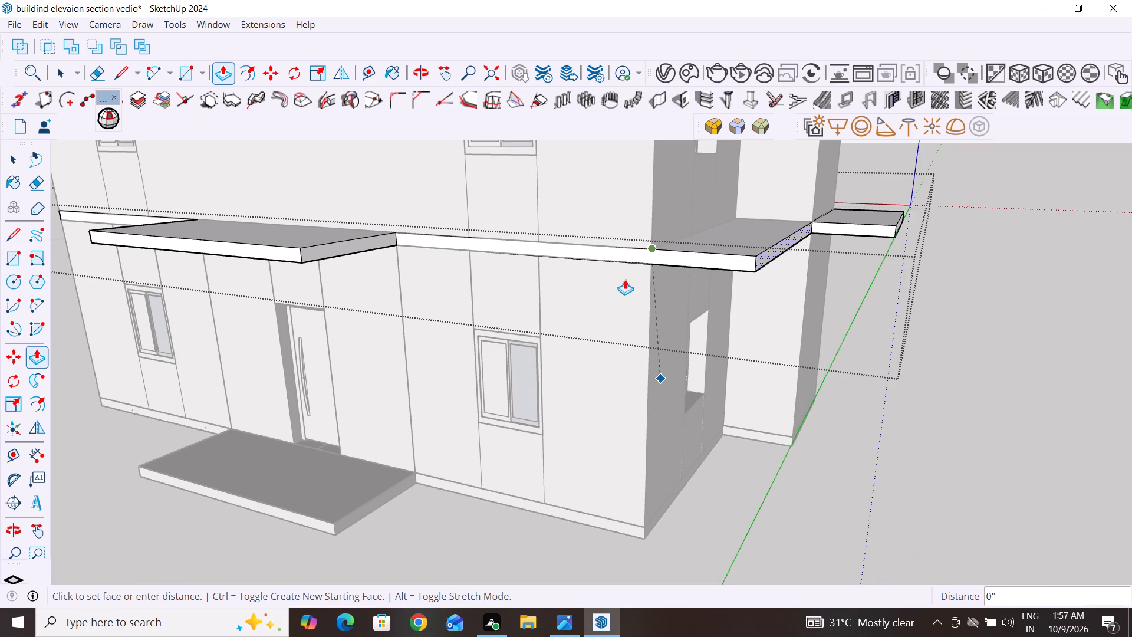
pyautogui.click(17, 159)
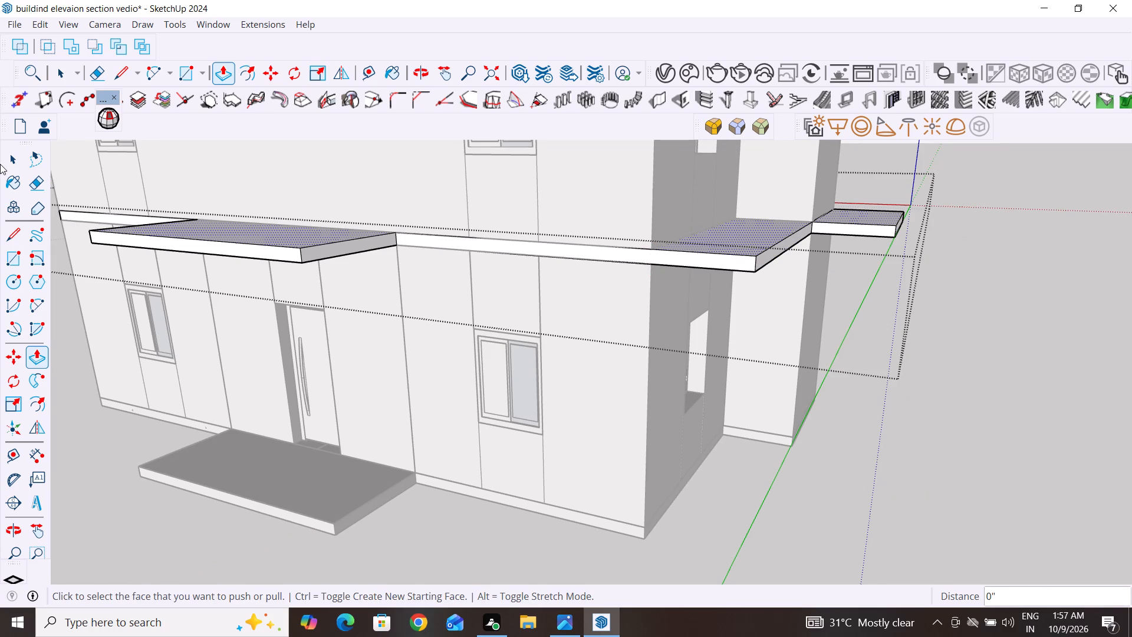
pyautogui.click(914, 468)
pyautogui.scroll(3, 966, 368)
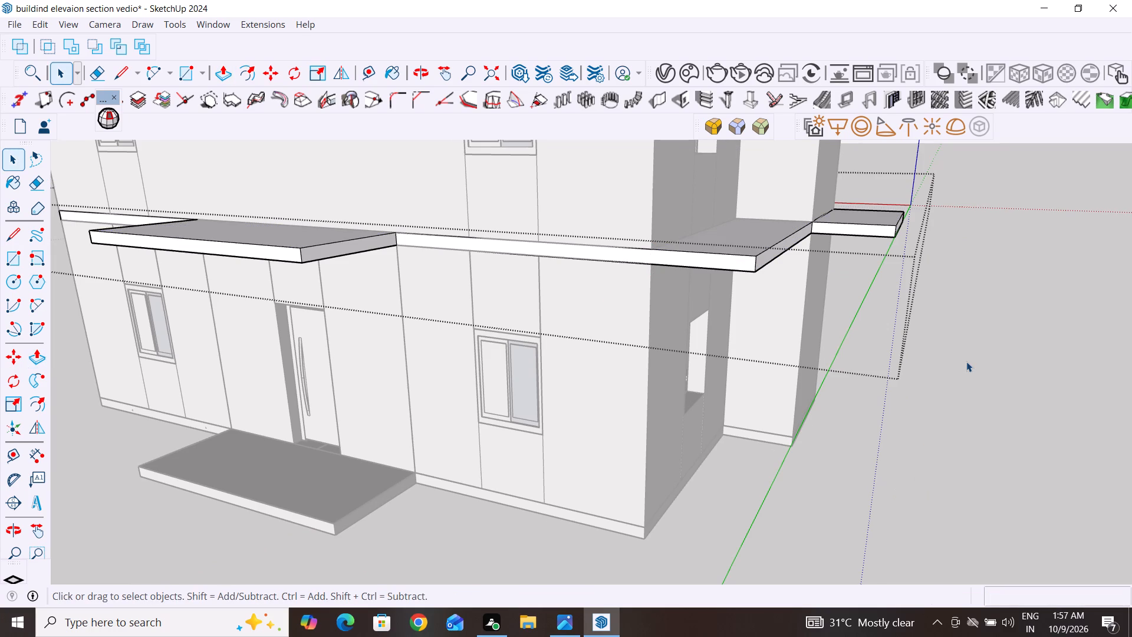
# Push the intermediate roof slab's side overhang in about 3' 5 7/8" to the side wall, between the entrance-side corner and the projecting wall block.
pyautogui.scroll(1, 966, 362)
pyautogui.moveTo(971, 377); pyautogui.dragTo(949, 441, button='middle')
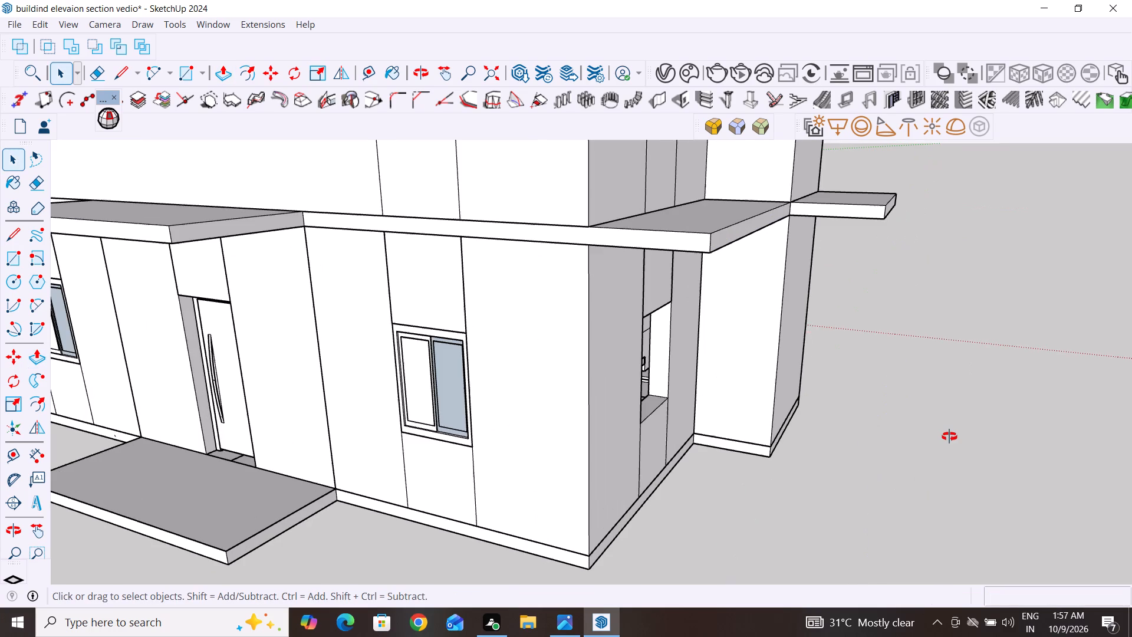
pyautogui.moveTo(942, 451); pyautogui.dragTo(870, 518, button='middle')
pyautogui.doubleClick(794, 260)
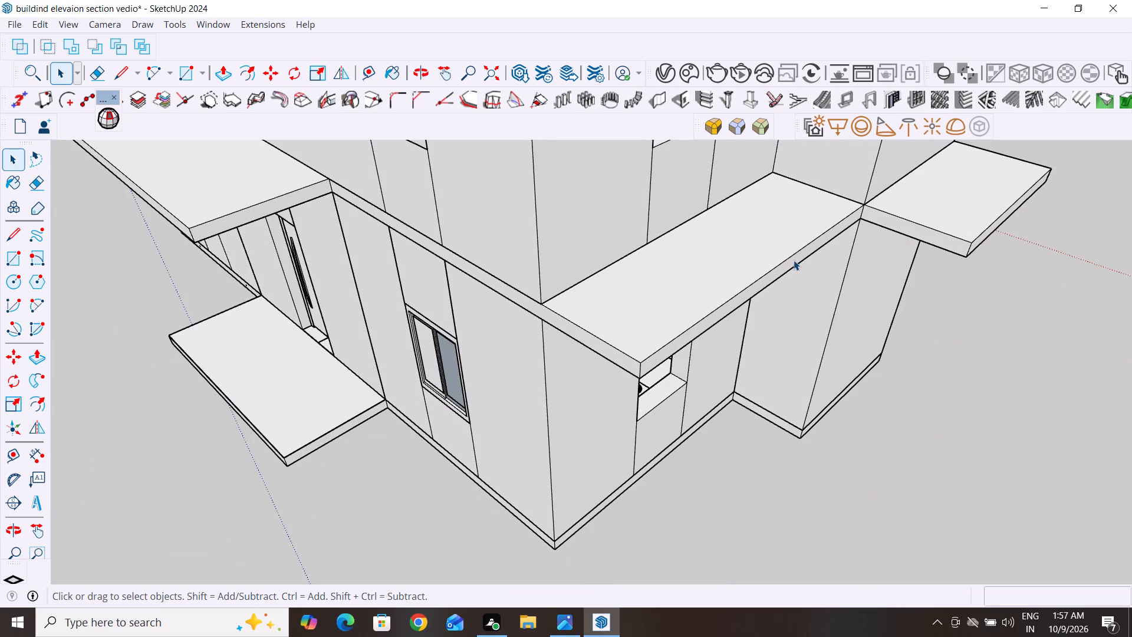
pyautogui.click(1015, 436)
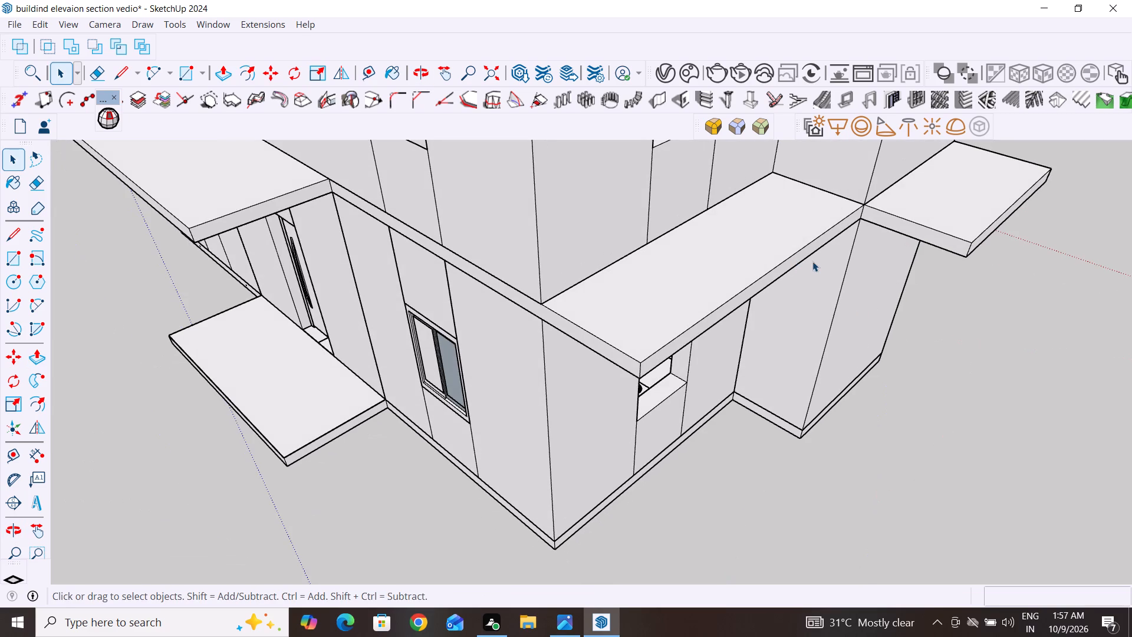
pyautogui.scroll(3, 812, 261)
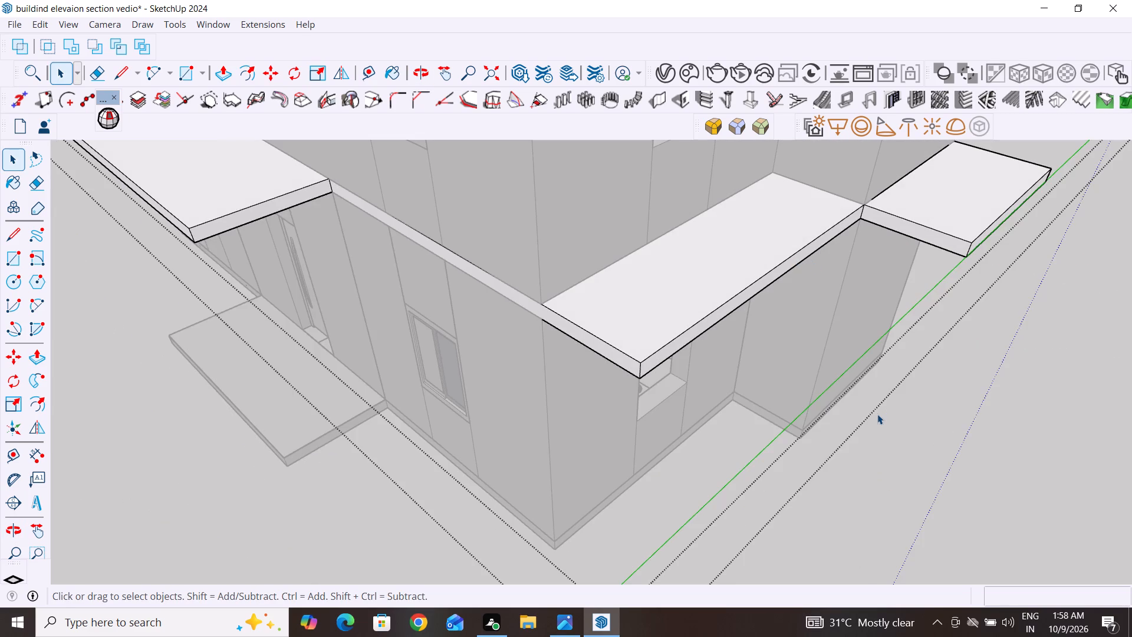
pyautogui.scroll(-2, 877, 414)
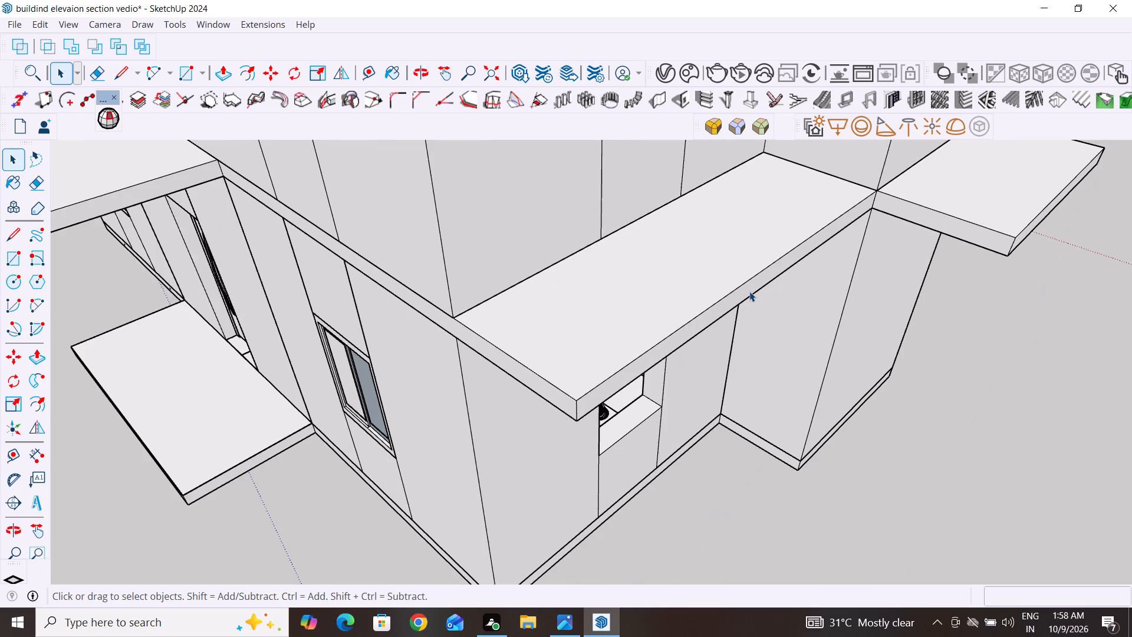
pyautogui.click(749, 291)
pyautogui.click(768, 304)
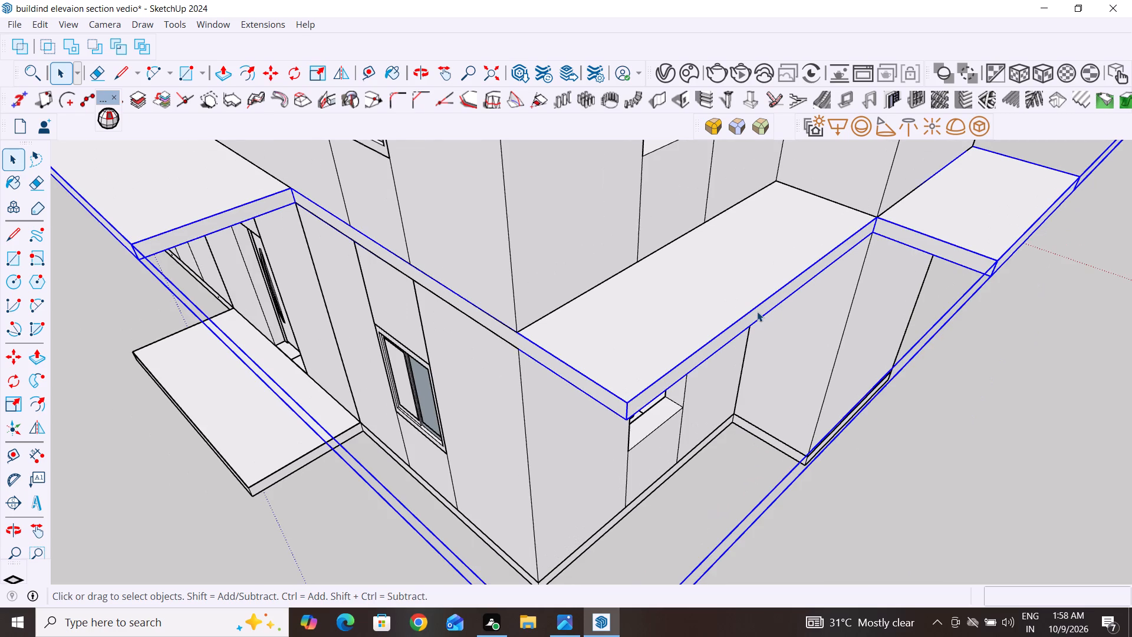
pyautogui.doubleClick(757, 311)
pyautogui.click(706, 441)
pyautogui.tripleClick(711, 347)
pyautogui.doubleClick(711, 347)
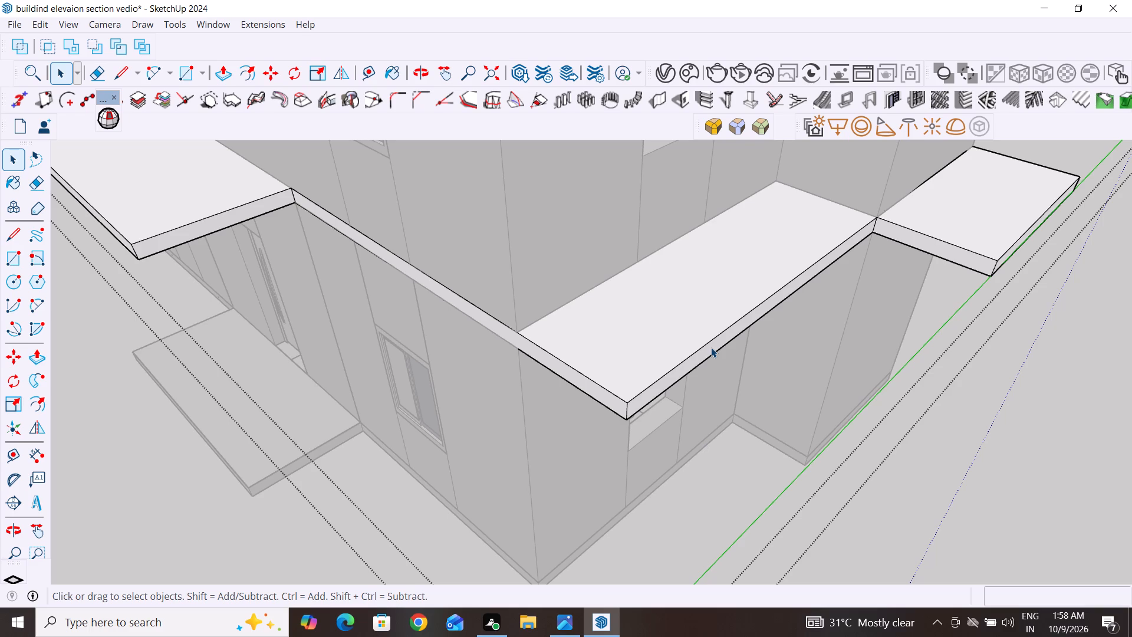
pyautogui.scroll(3, 711, 347)
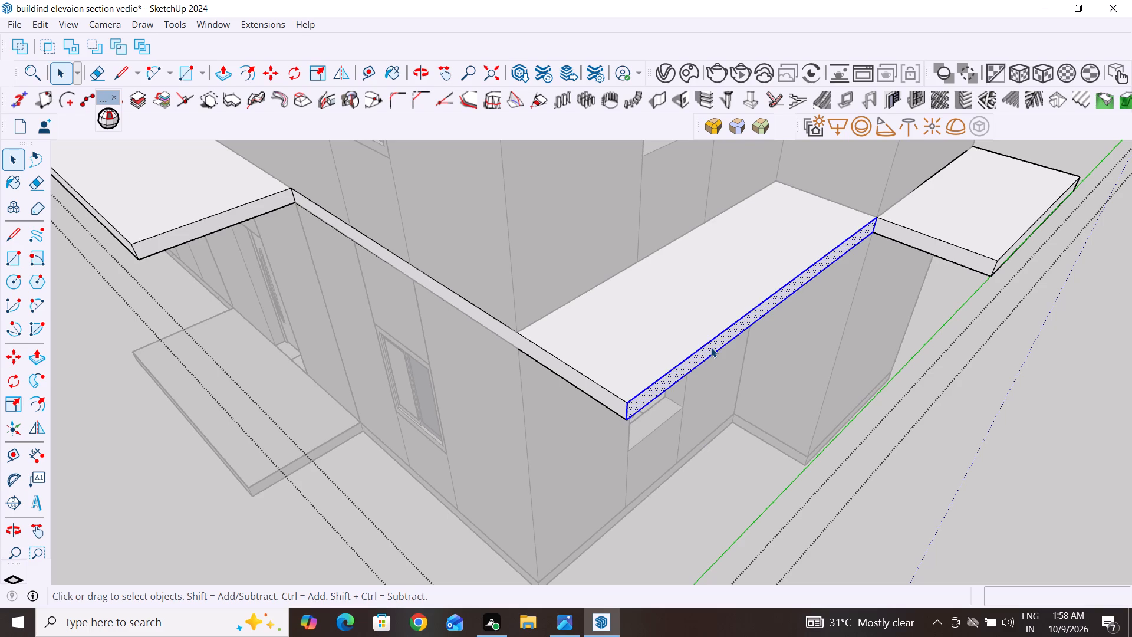
pyautogui.click(747, 320)
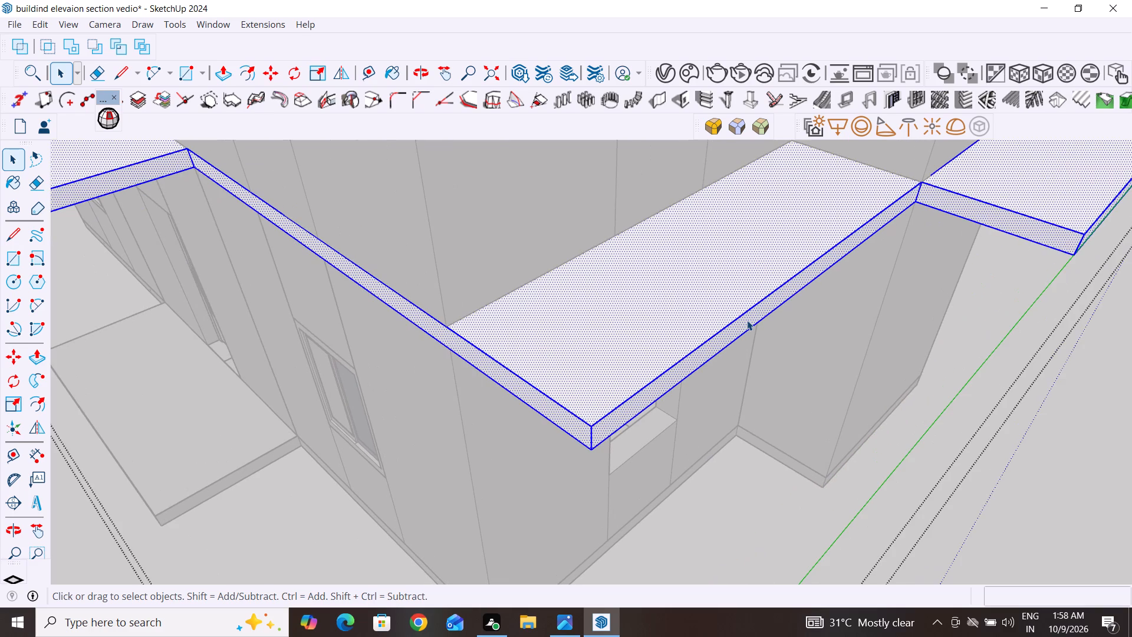
pyautogui.click(224, 77)
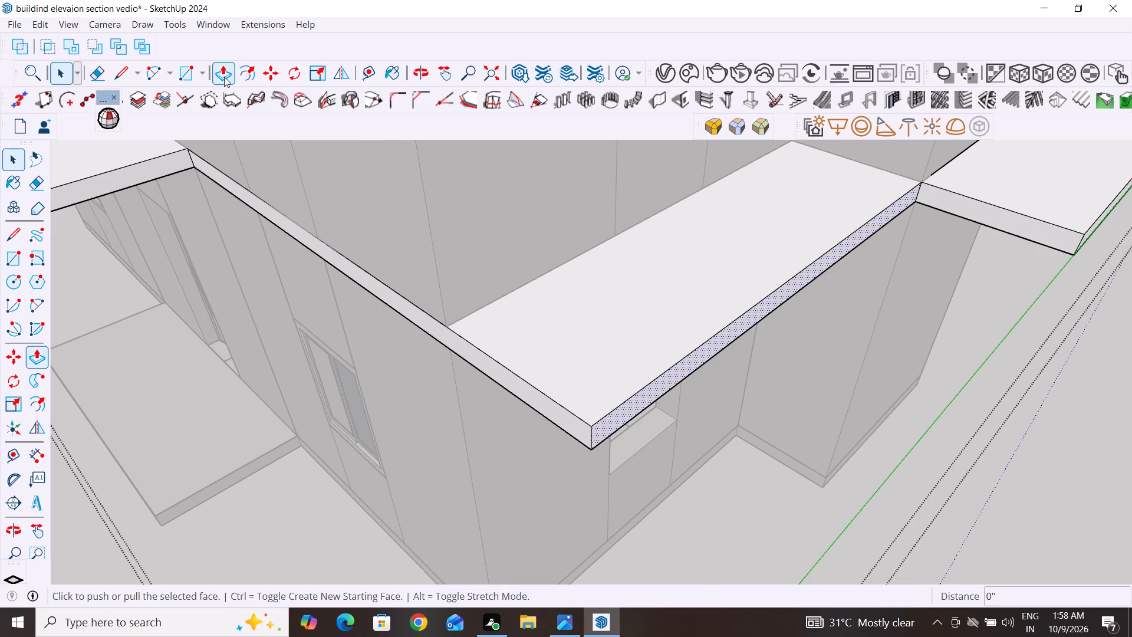
pyautogui.click(634, 405)
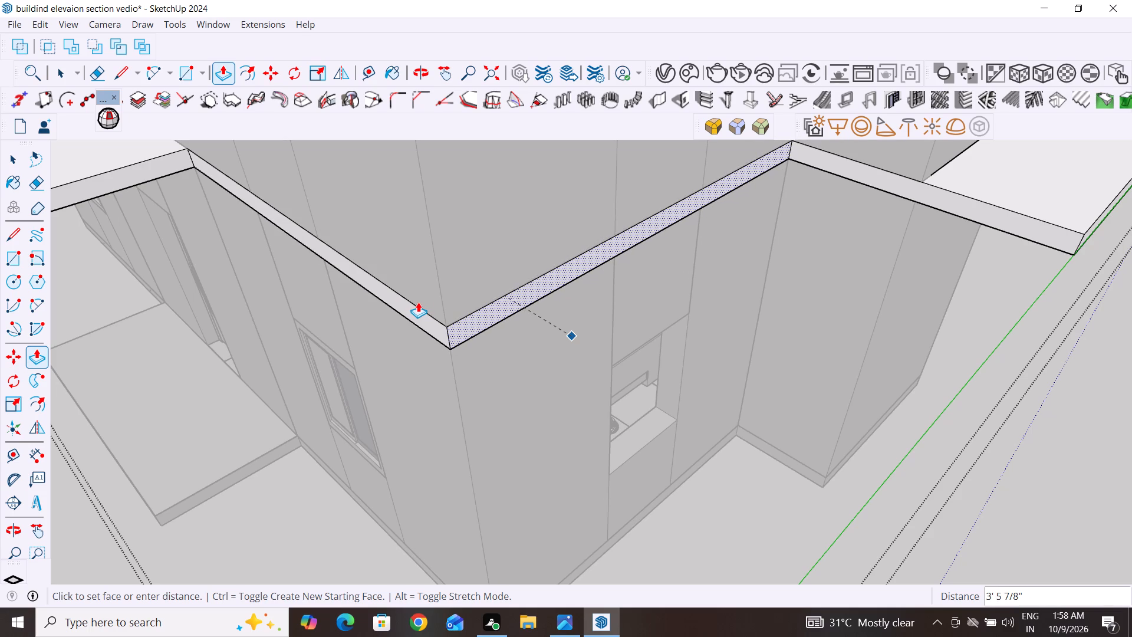
pyautogui.click(418, 302)
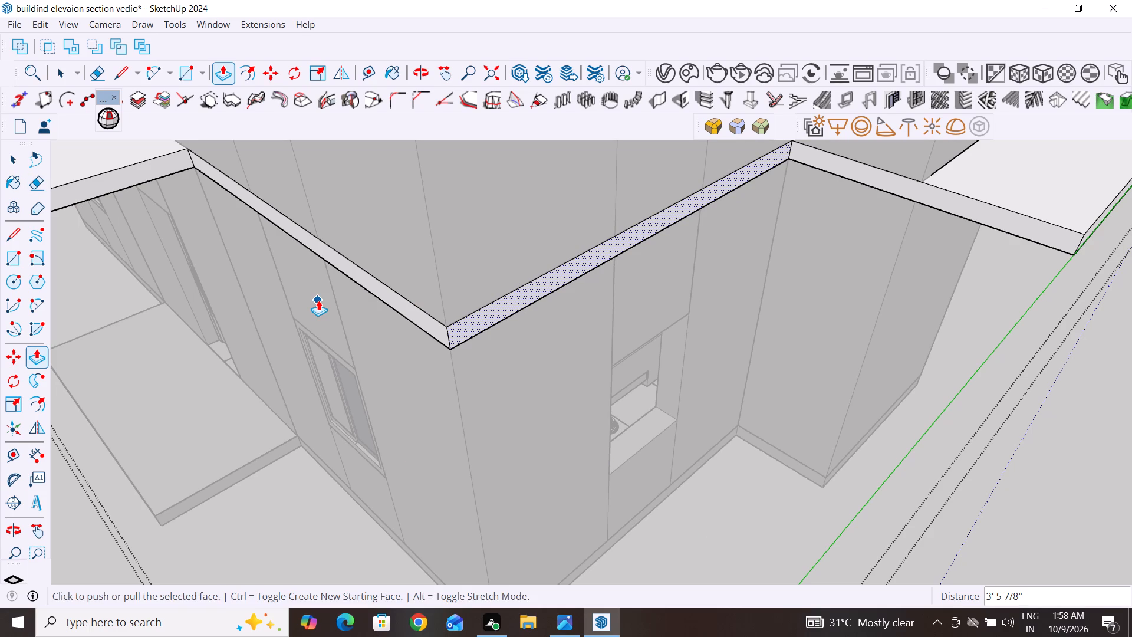
pyautogui.scroll(-4, 345, 311)
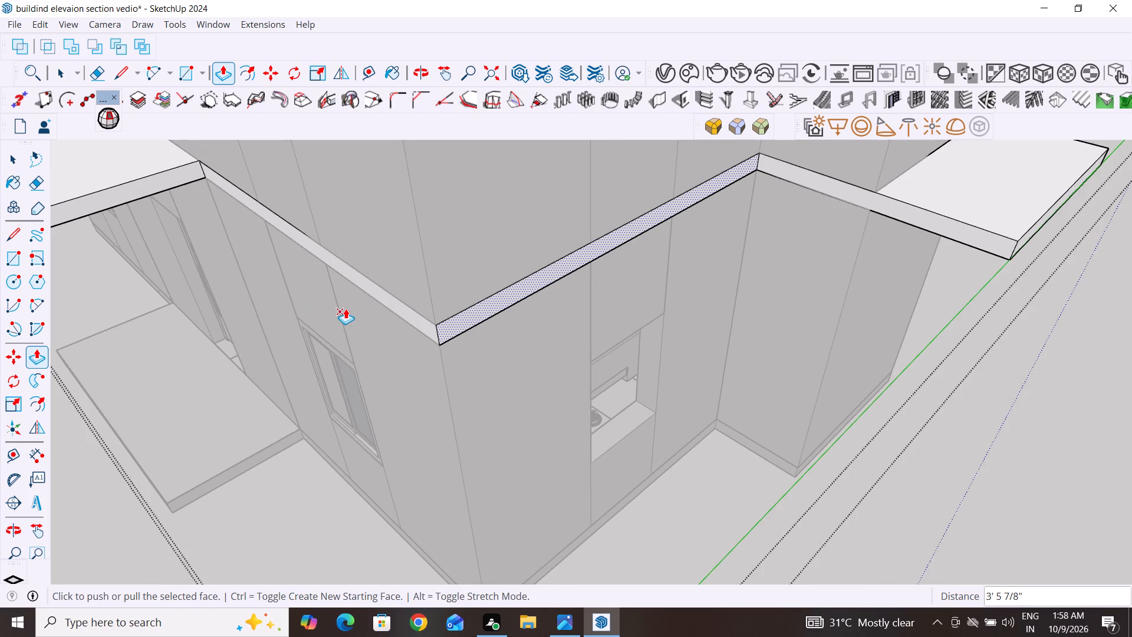
pyautogui.scroll(-3, 345, 308)
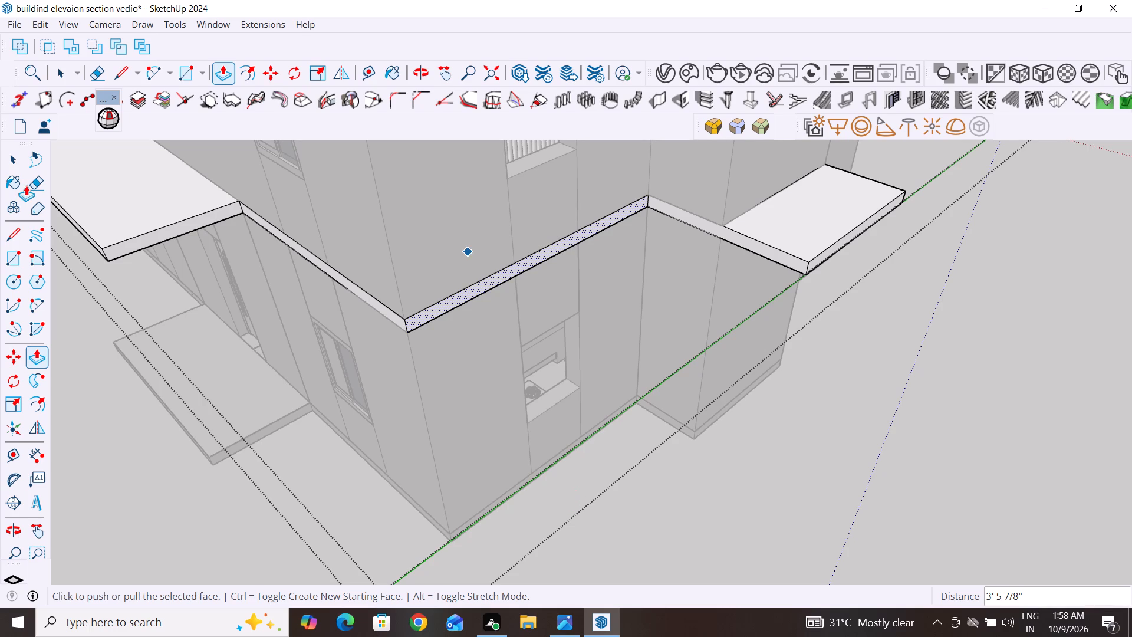
pyautogui.click(21, 169)
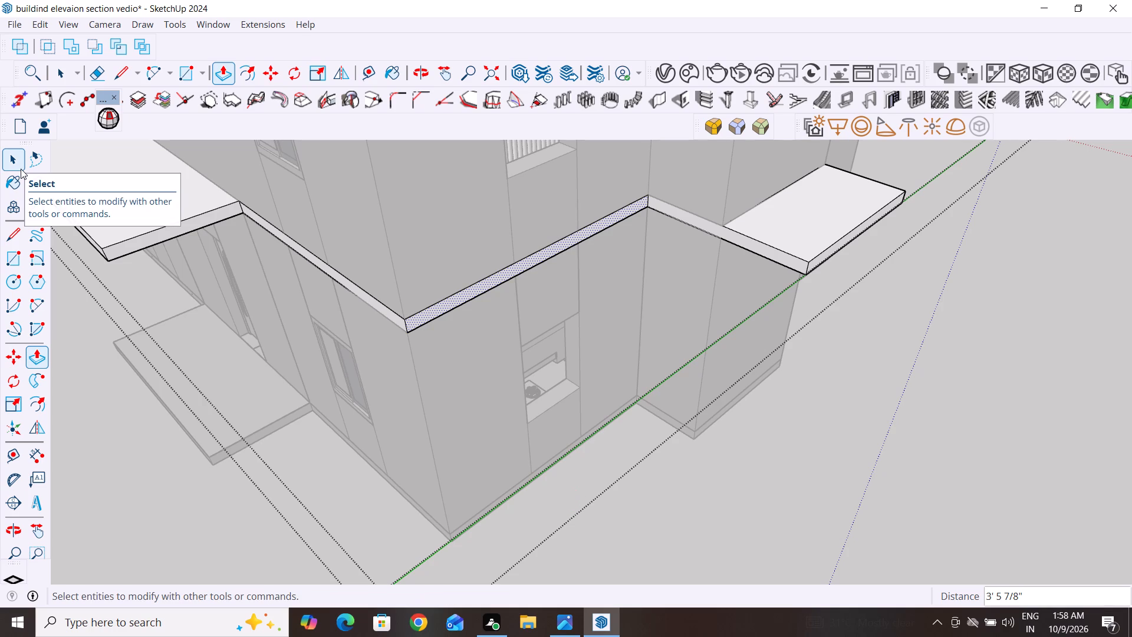
pyautogui.click(100, 441)
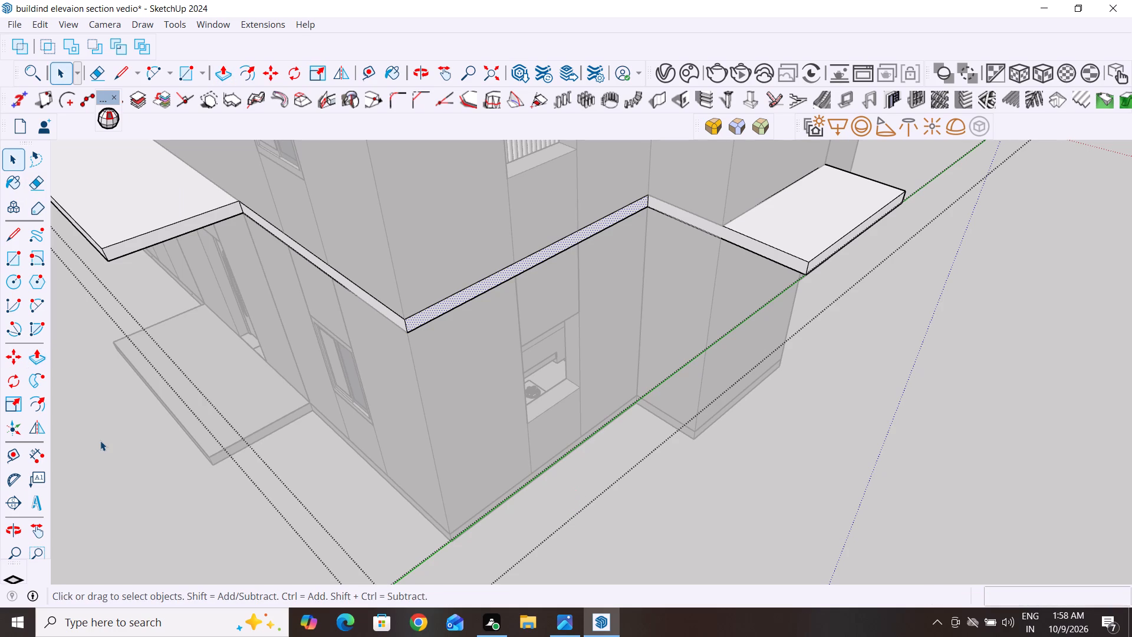
# Examine the two-storey house along the trimmed side and the wide terrace overhang, checking the slab edges and each floor's group extents.
pyautogui.scroll(-2, 673, 480)
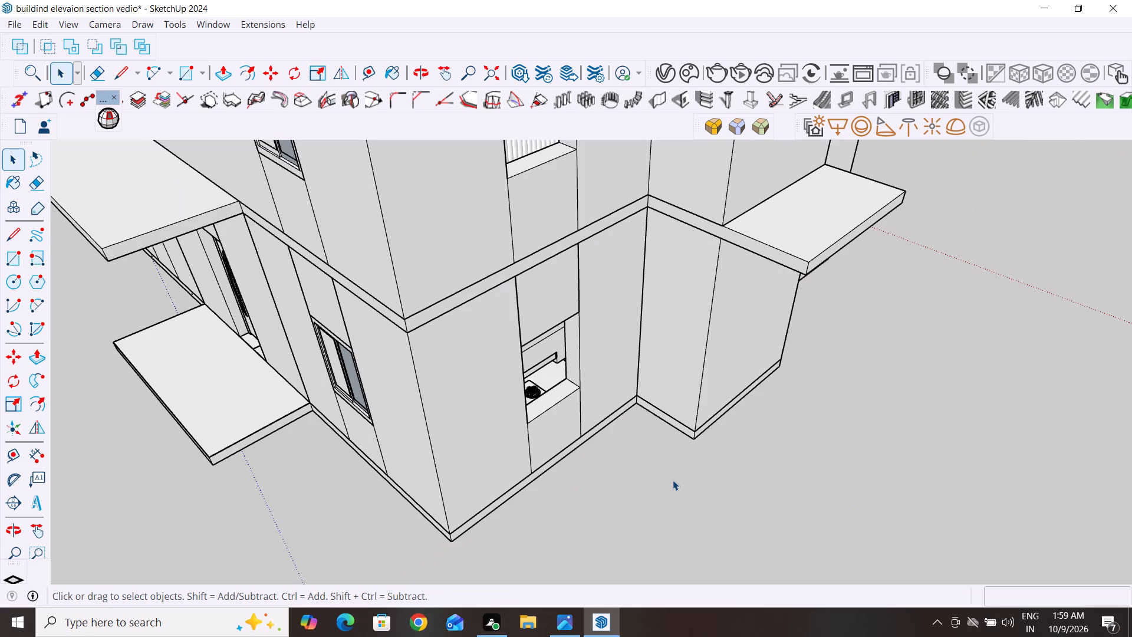
pyautogui.scroll(-3, 673, 480)
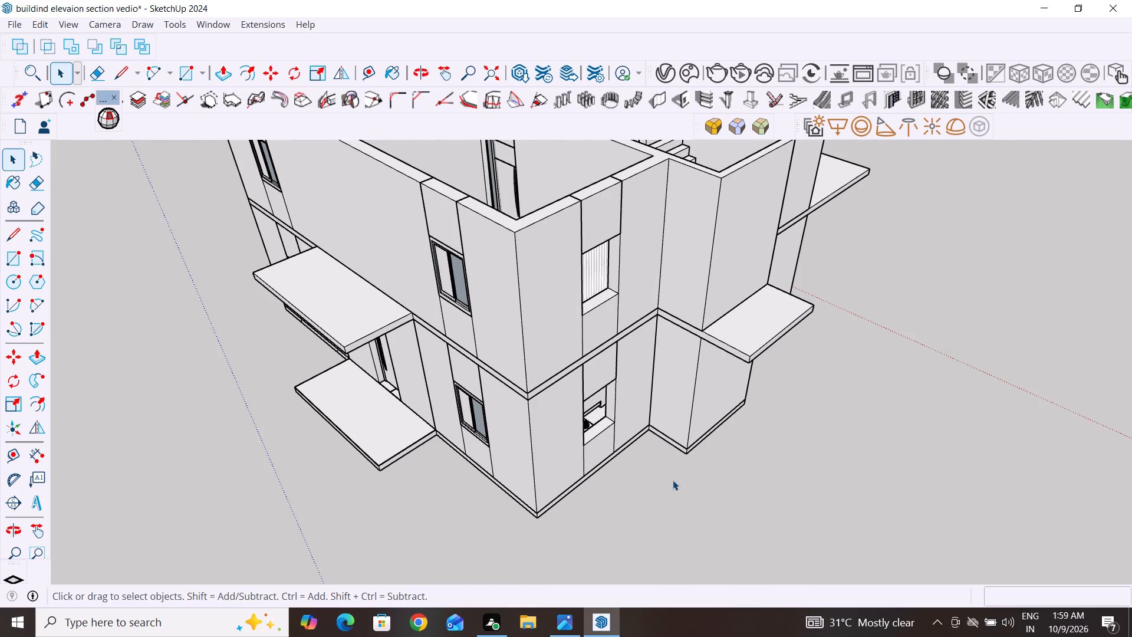
pyautogui.scroll(-4, 585, 585)
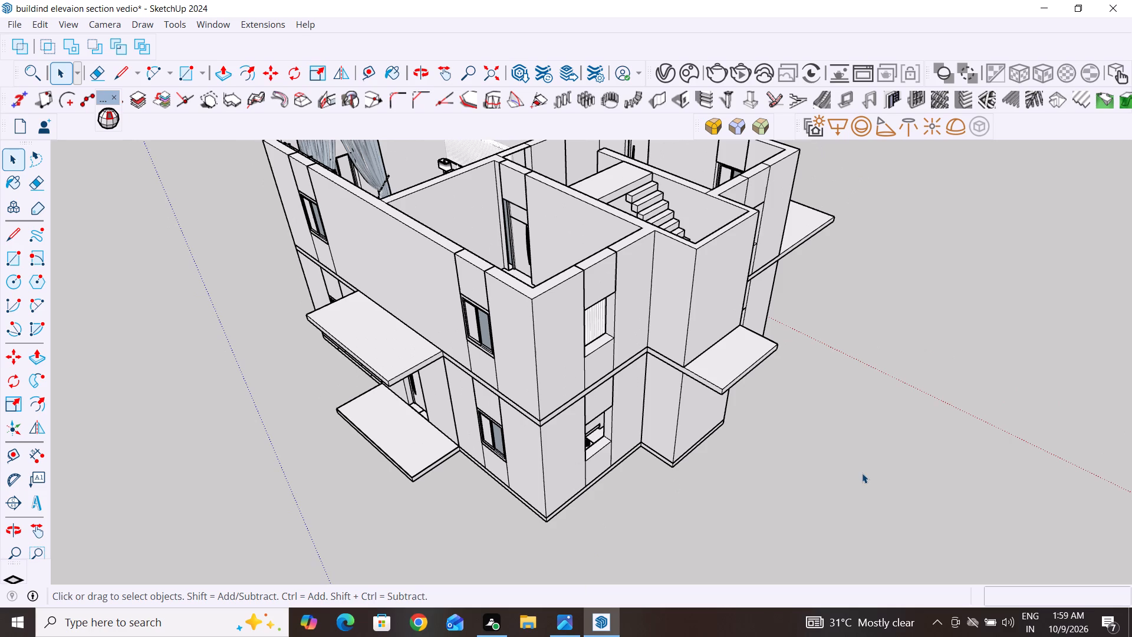
pyautogui.moveTo(927, 413); pyautogui.dragTo(848, 407, button='middle')
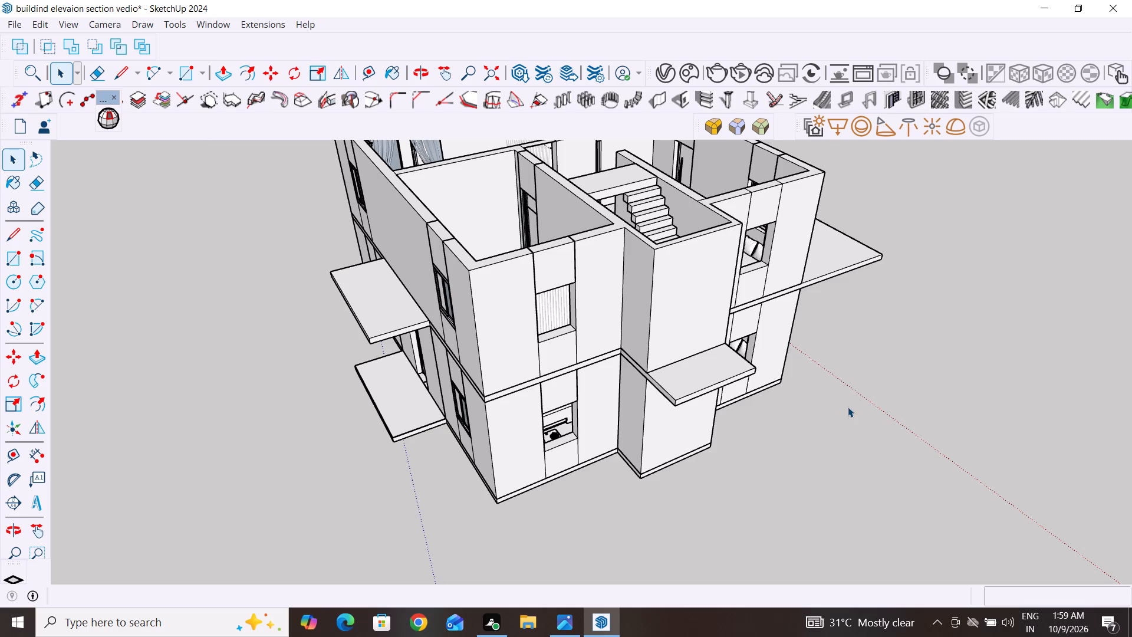
pyautogui.scroll(2, 620, 441)
pyautogui.scroll(-1, 603, 447)
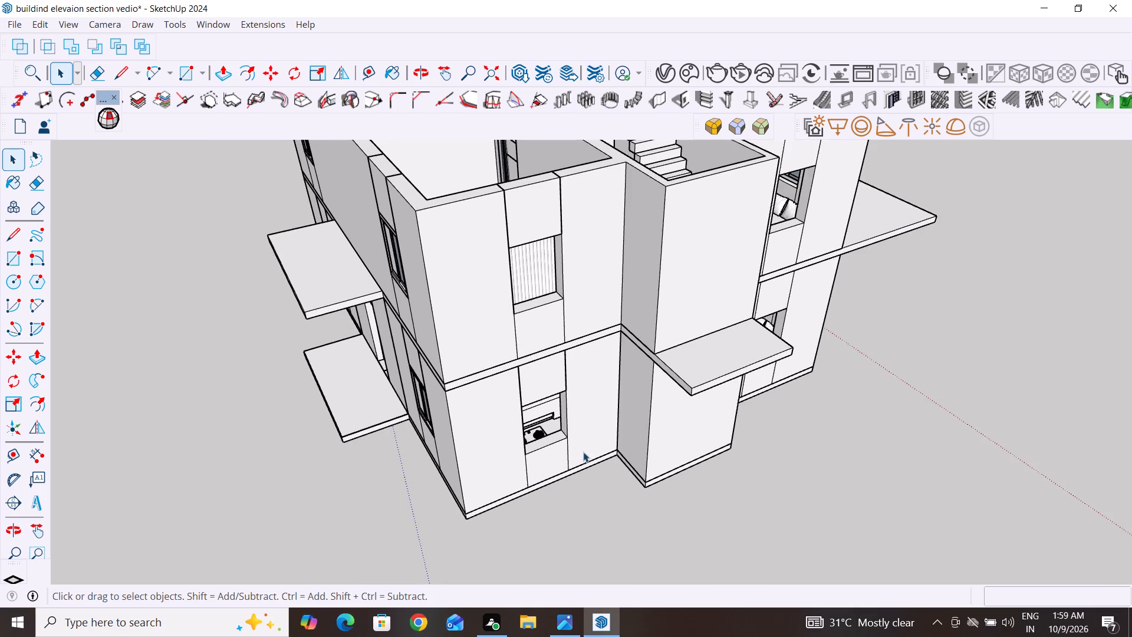
pyautogui.scroll(-2, 583, 452)
pyautogui.moveTo(823, 446); pyautogui.dragTo(695, 455, button='middle')
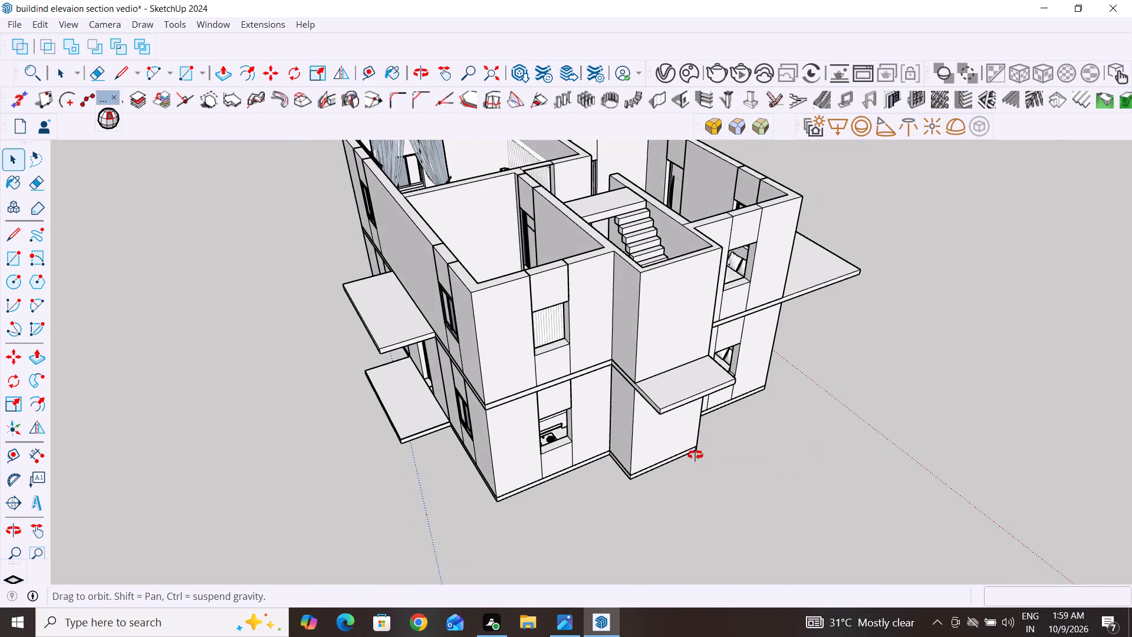
pyautogui.moveTo(695, 455); pyautogui.dragTo(338, 364, button='middle')
pyautogui.scroll(3, 799, 346)
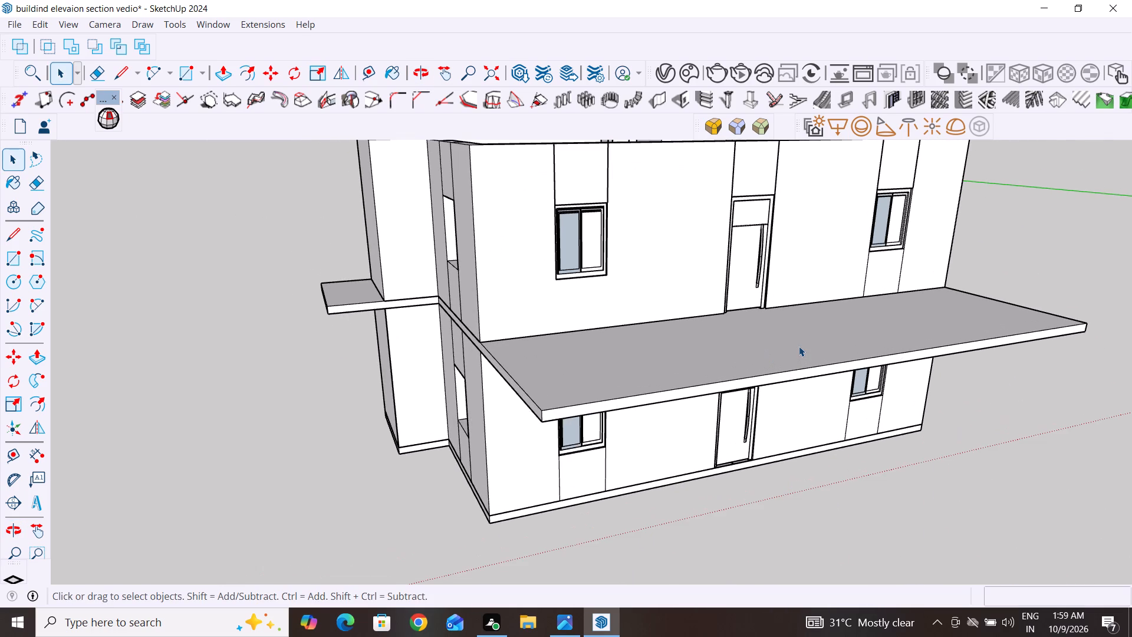
pyautogui.click(579, 262)
pyautogui.scroll(-4, 751, 426)
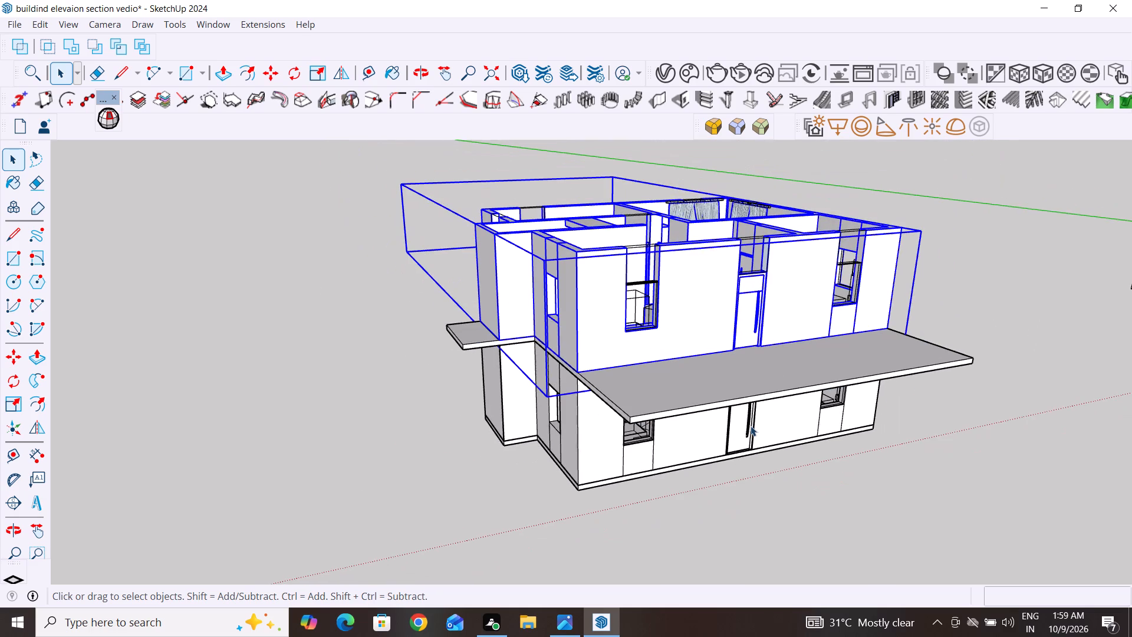
pyautogui.click(507, 492)
pyautogui.scroll(3, 590, 472)
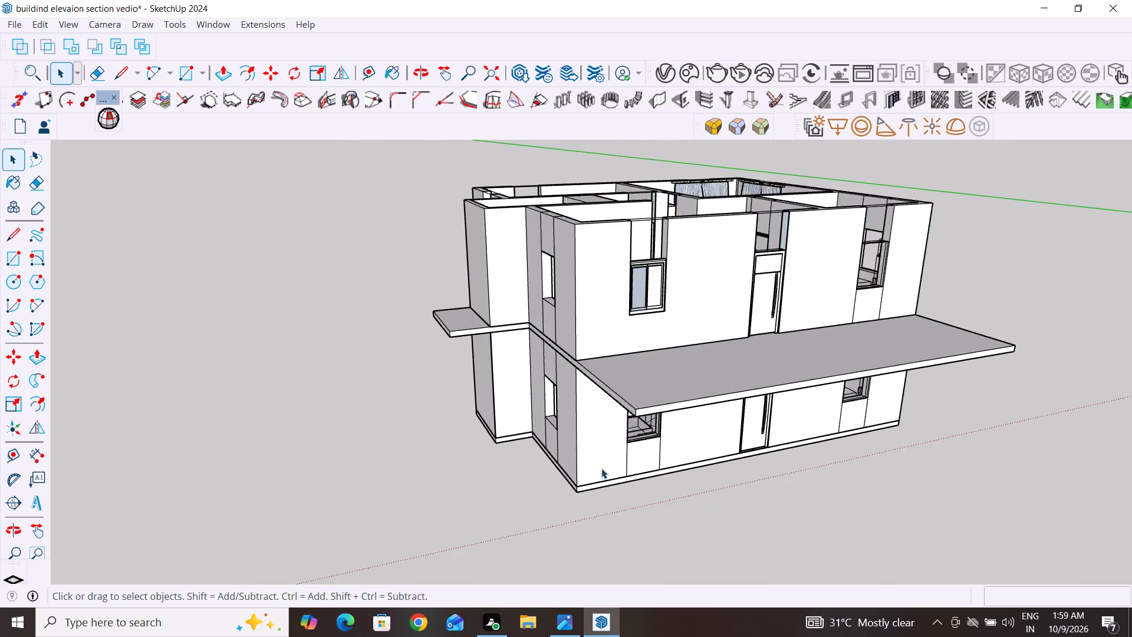
pyautogui.click(651, 431)
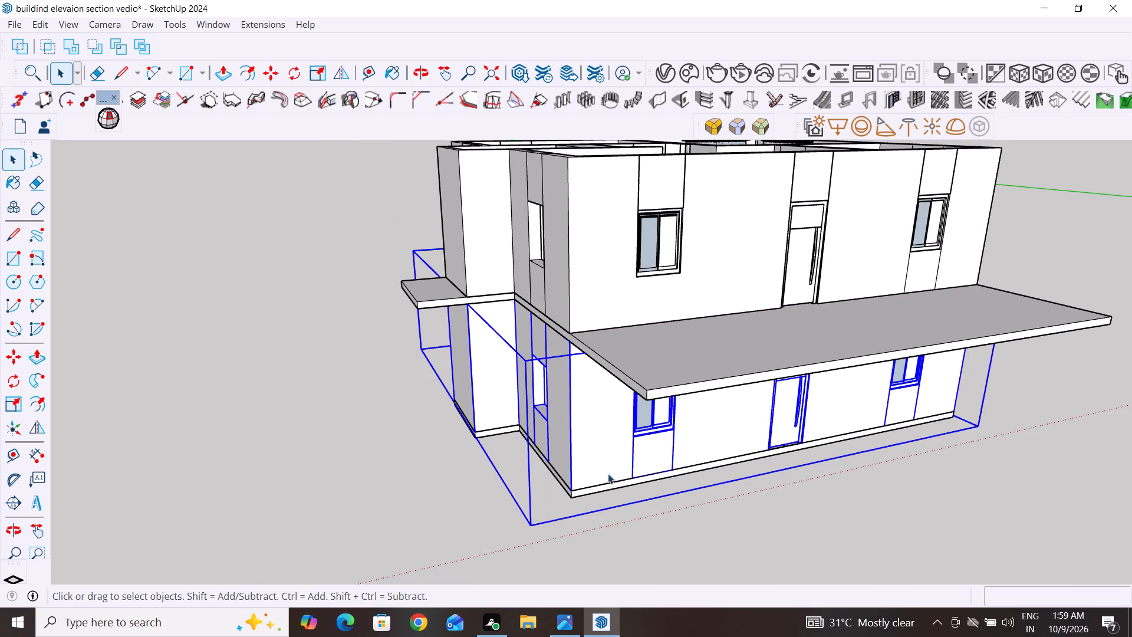
pyautogui.scroll(-3, 691, 474)
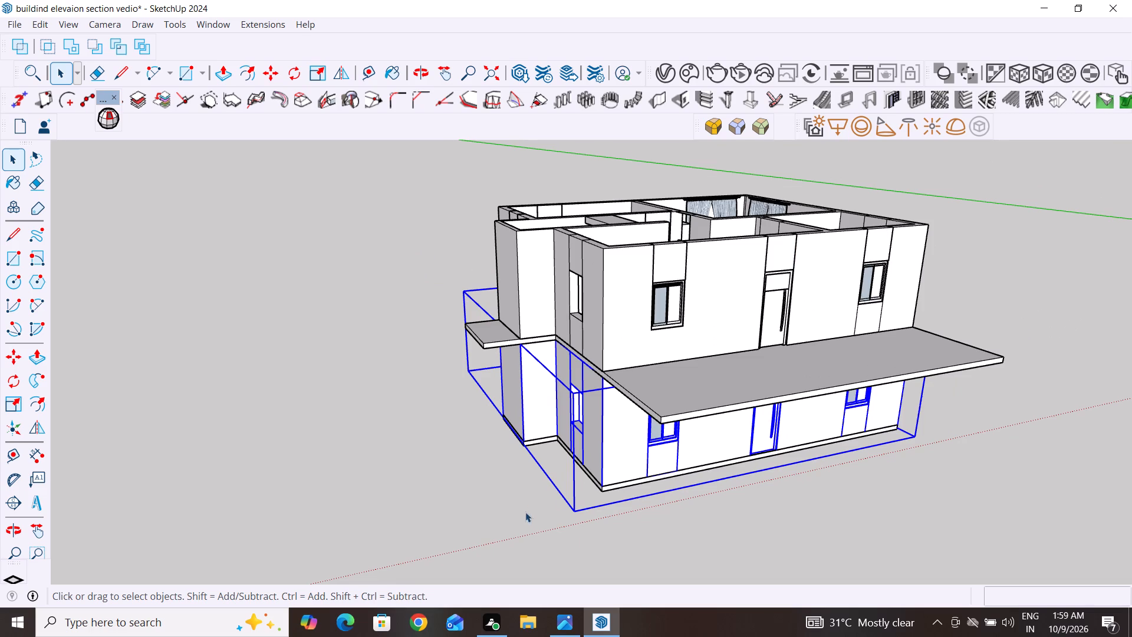
# Examine the entrance facade, checking how the upper and lower storeys' windows, entrance canopy and upper-floor group line up.
pyautogui.moveTo(538, 521); pyautogui.dragTo(1131, 538, button='middle')
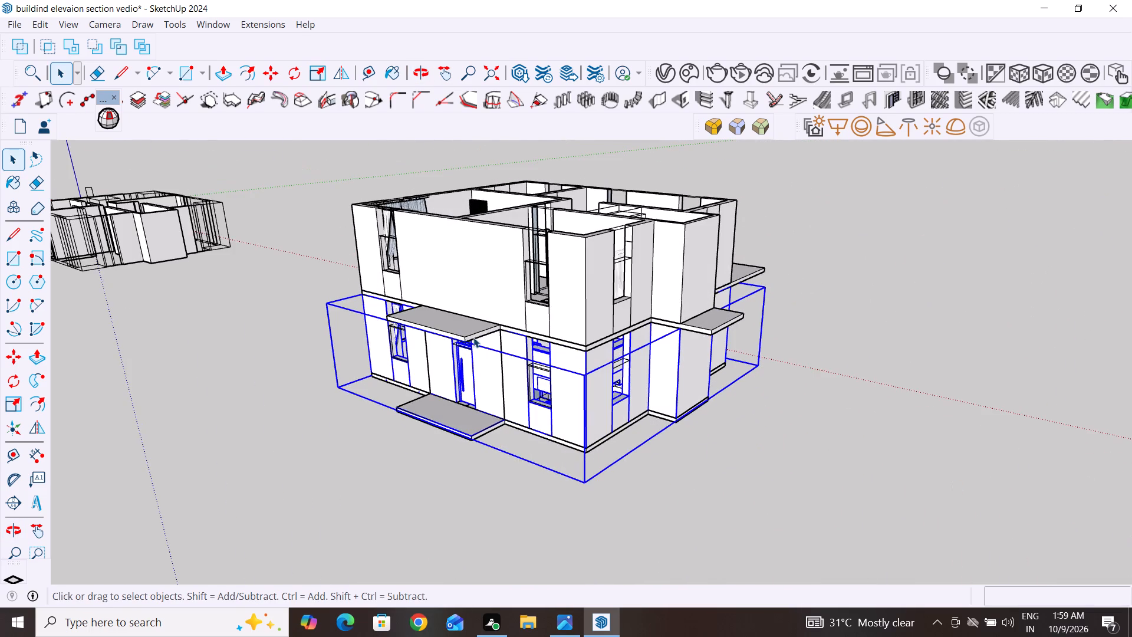
pyautogui.scroll(4, 474, 329)
pyautogui.scroll(3, 449, 426)
pyautogui.moveTo(504, 435); pyautogui.dragTo(633, 415, button='middle')
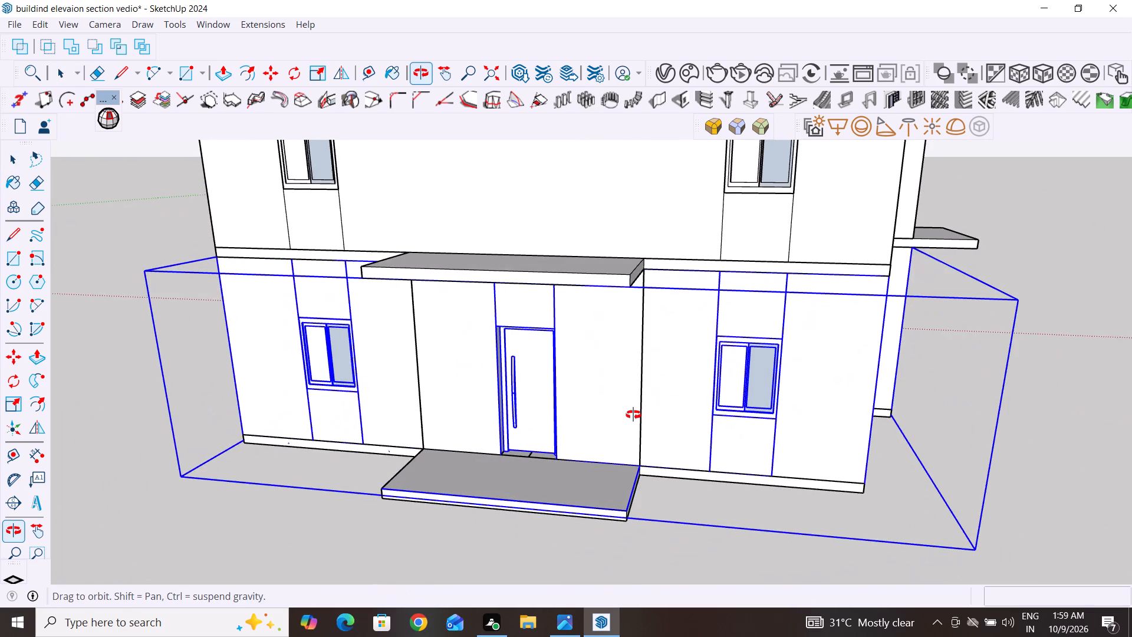
pyautogui.moveTo(633, 415); pyautogui.dragTo(618, 417, button='middle')
pyautogui.scroll(-5, 762, 464)
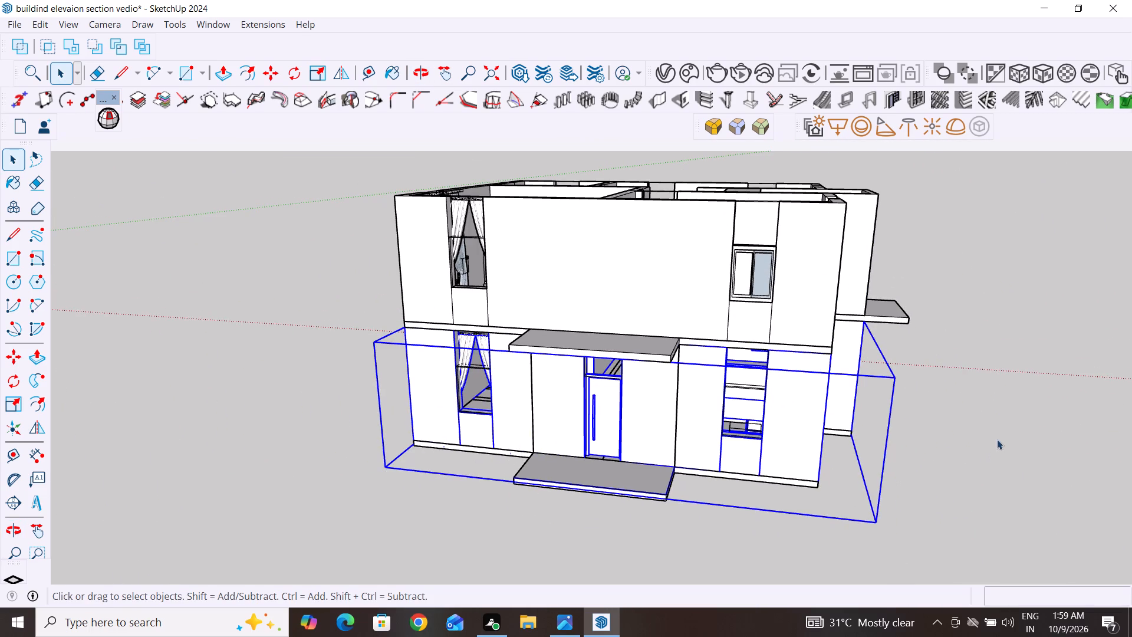
pyautogui.click(1014, 414)
pyautogui.click(768, 290)
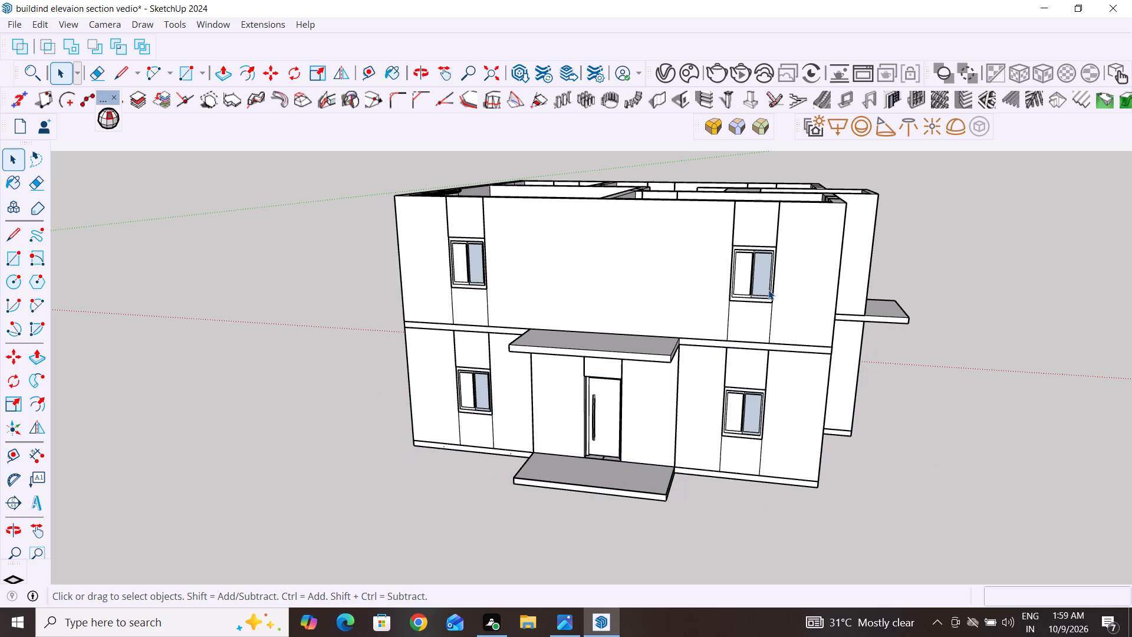
pyautogui.moveTo(916, 438); pyautogui.dragTo(847, 431, button='middle')
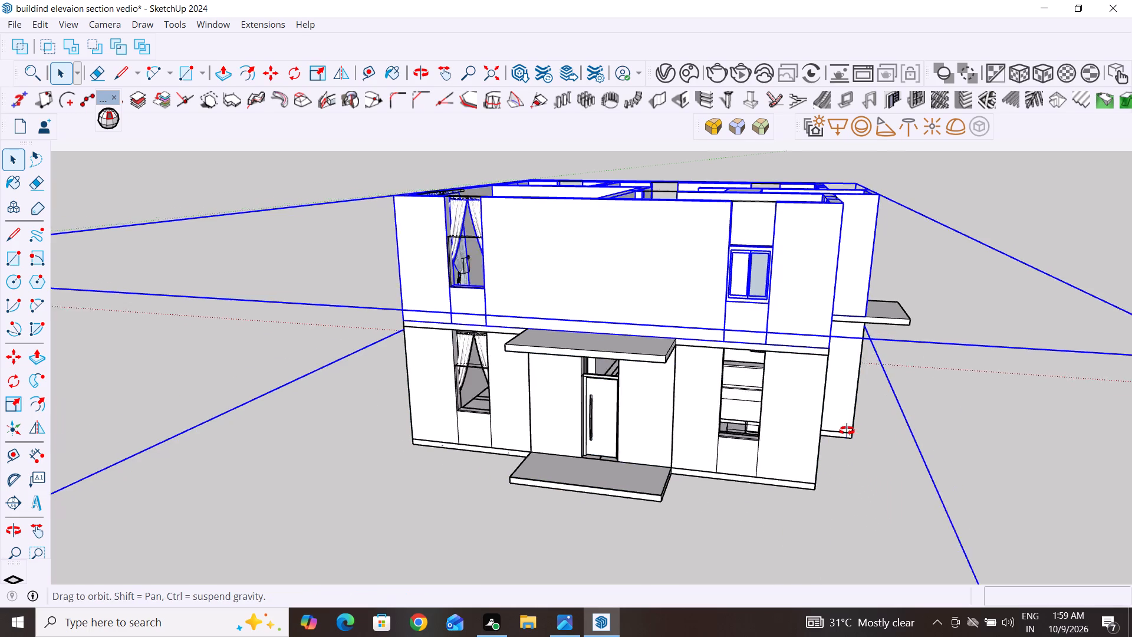
pyautogui.moveTo(847, 431); pyautogui.dragTo(794, 422, button='middle')
pyautogui.scroll(-8, 795, 422)
pyautogui.moveTo(881, 477); pyautogui.dragTo(857, 482, button='middle')
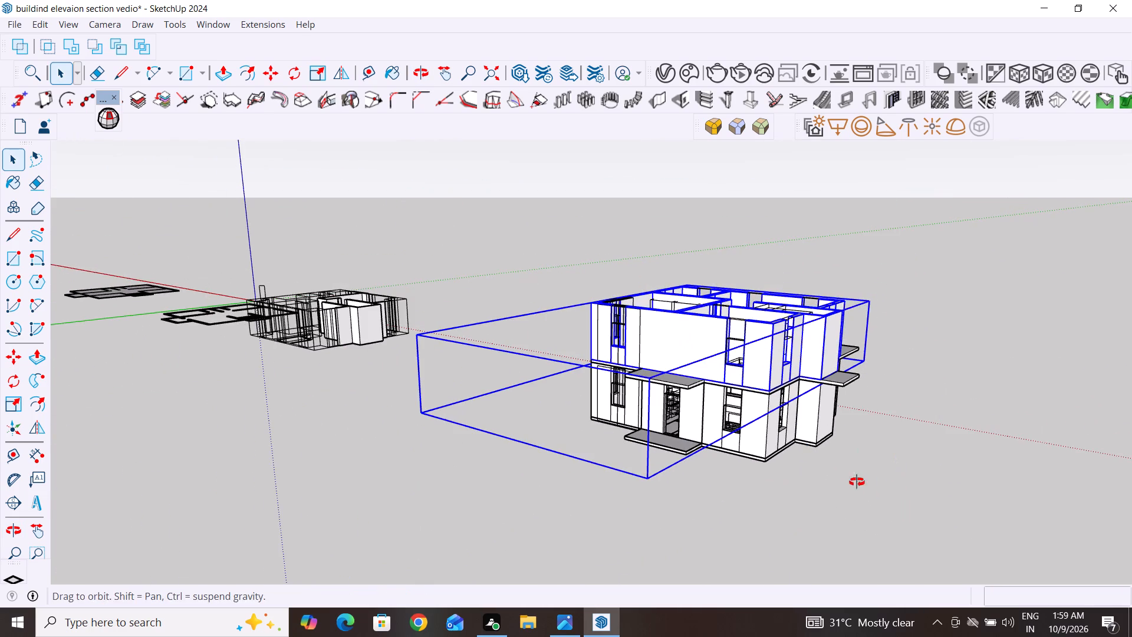
# Clear the upper-floor group selection and examine the house from the projecting wall block around to the wide terrace overhang.
pyautogui.moveTo(857, 482); pyautogui.dragTo(758, 511, button='middle')
pyautogui.scroll(-2, 805, 485)
pyautogui.click(843, 478)
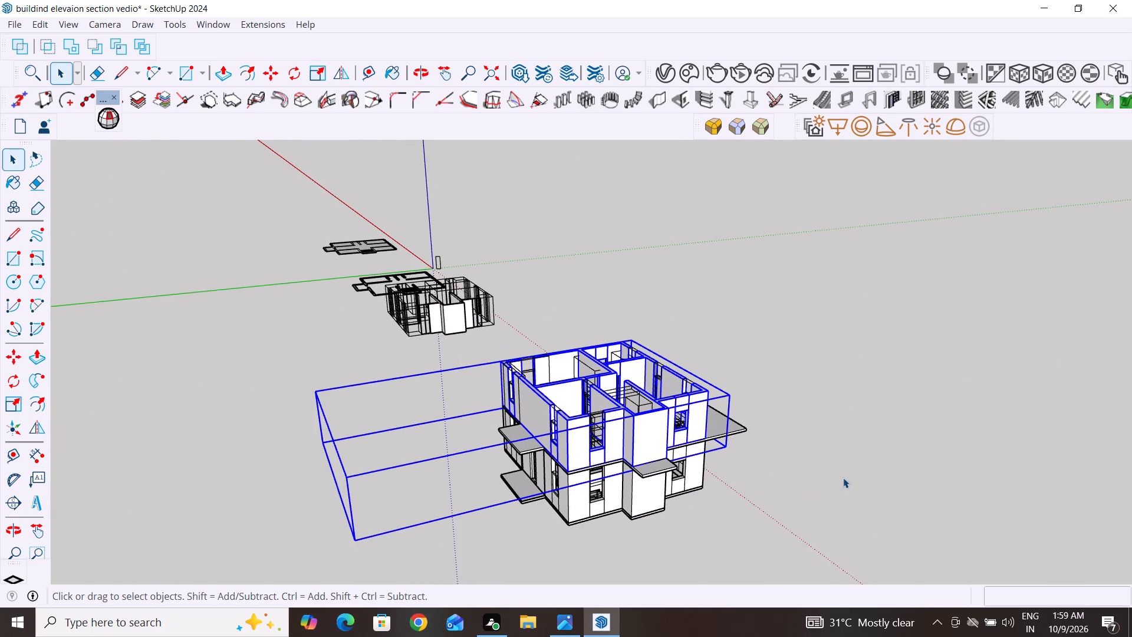
pyautogui.scroll(3, 669, 468)
pyautogui.moveTo(868, 487); pyautogui.dragTo(759, 502, button='middle')
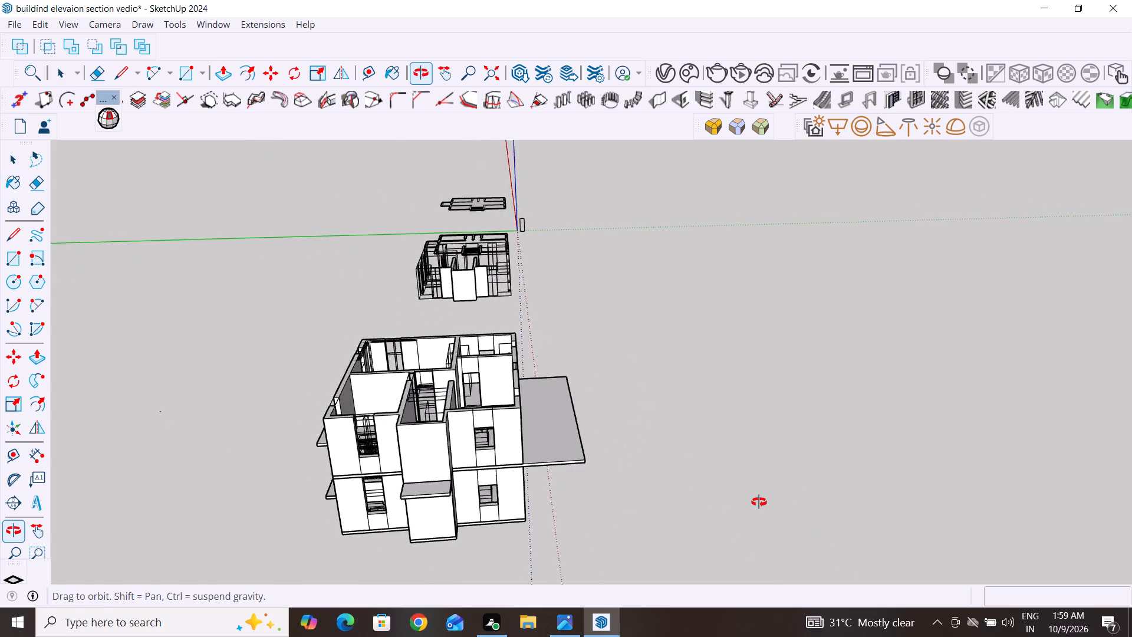
pyautogui.moveTo(759, 502); pyautogui.dragTo(760, 503, button='middle')
pyautogui.scroll(4, 482, 473)
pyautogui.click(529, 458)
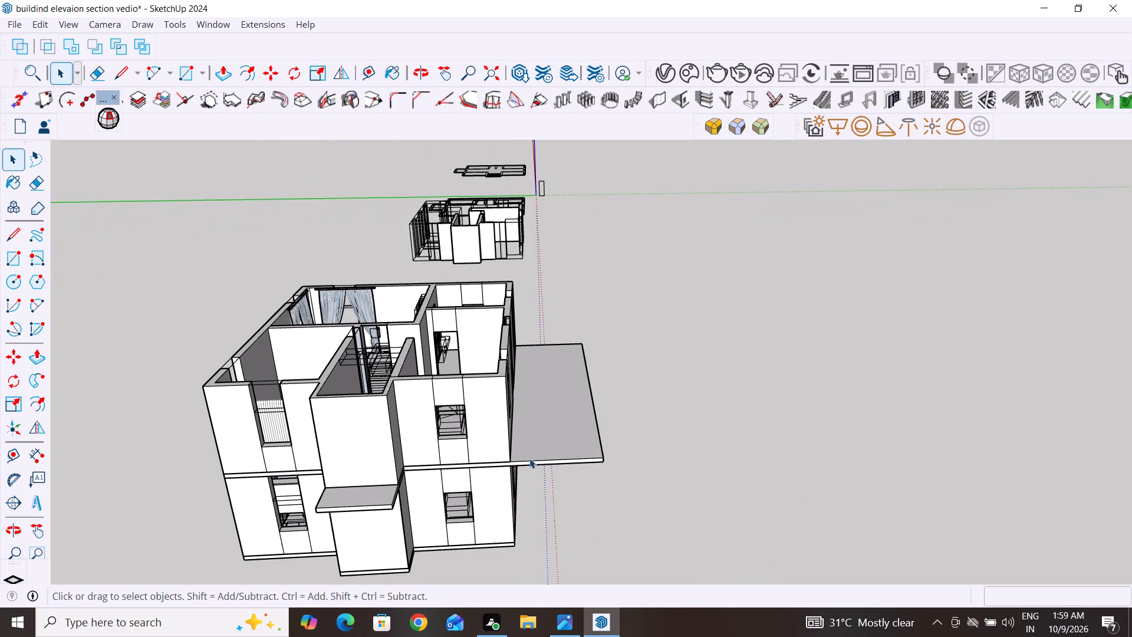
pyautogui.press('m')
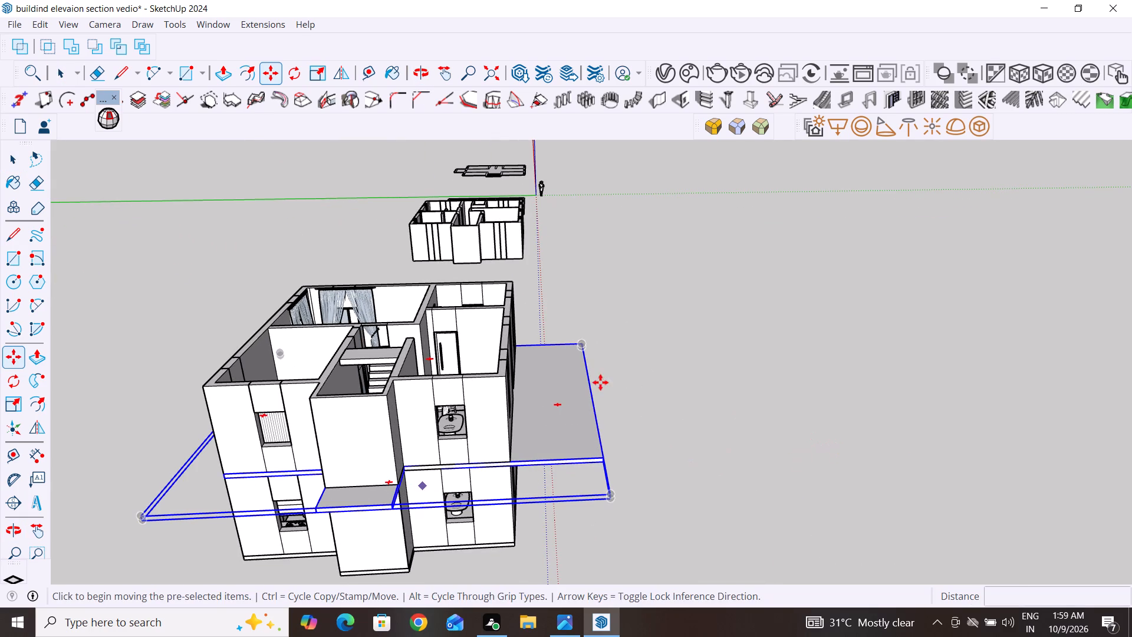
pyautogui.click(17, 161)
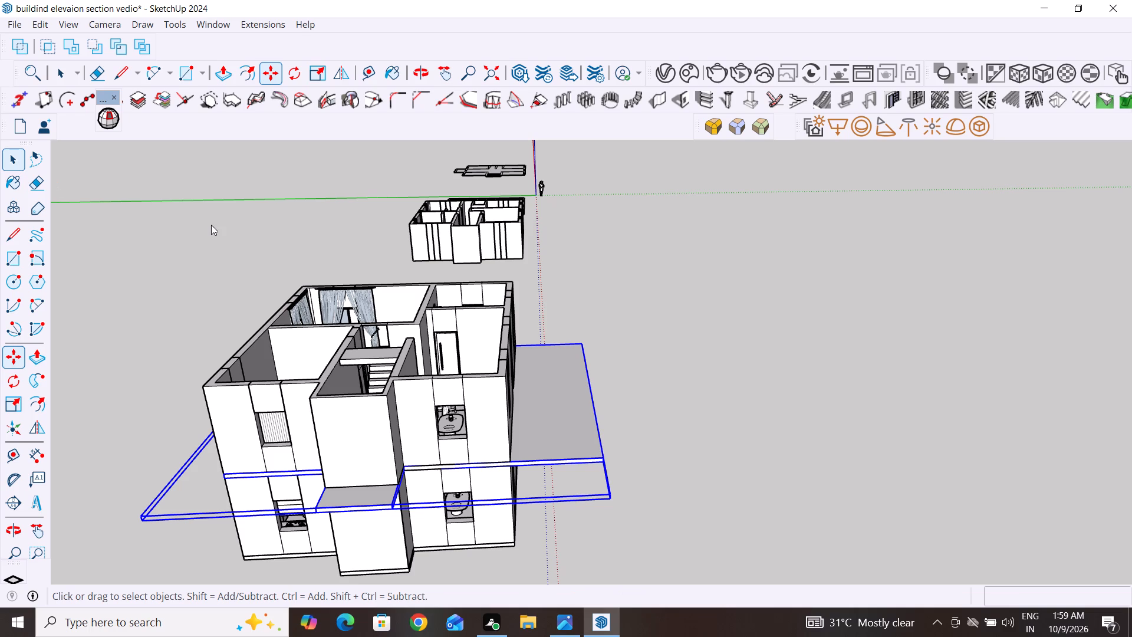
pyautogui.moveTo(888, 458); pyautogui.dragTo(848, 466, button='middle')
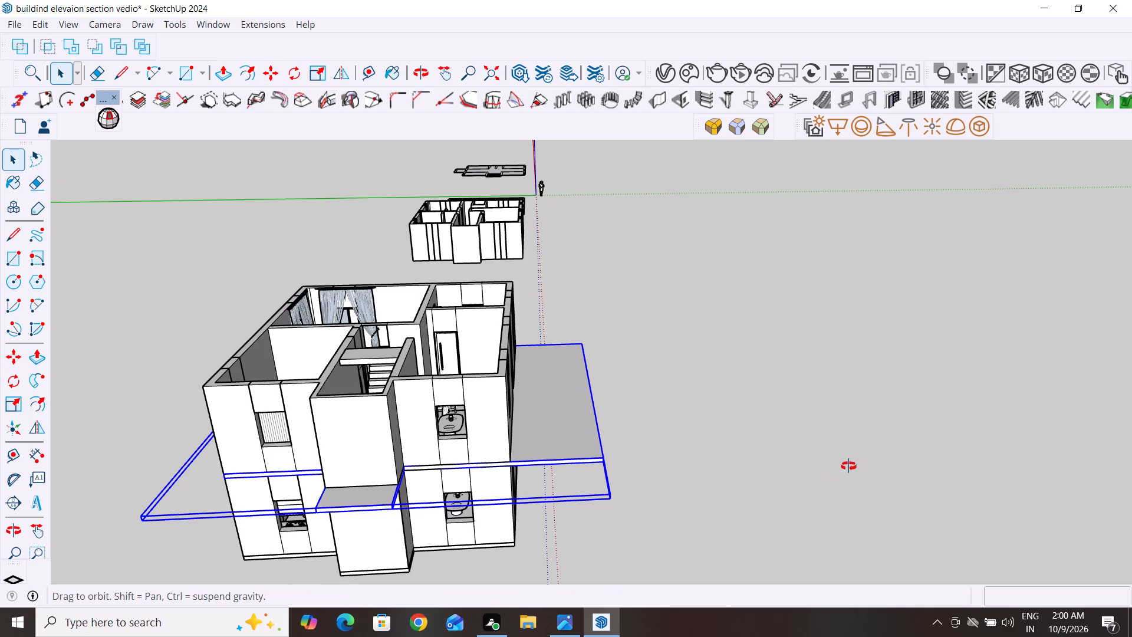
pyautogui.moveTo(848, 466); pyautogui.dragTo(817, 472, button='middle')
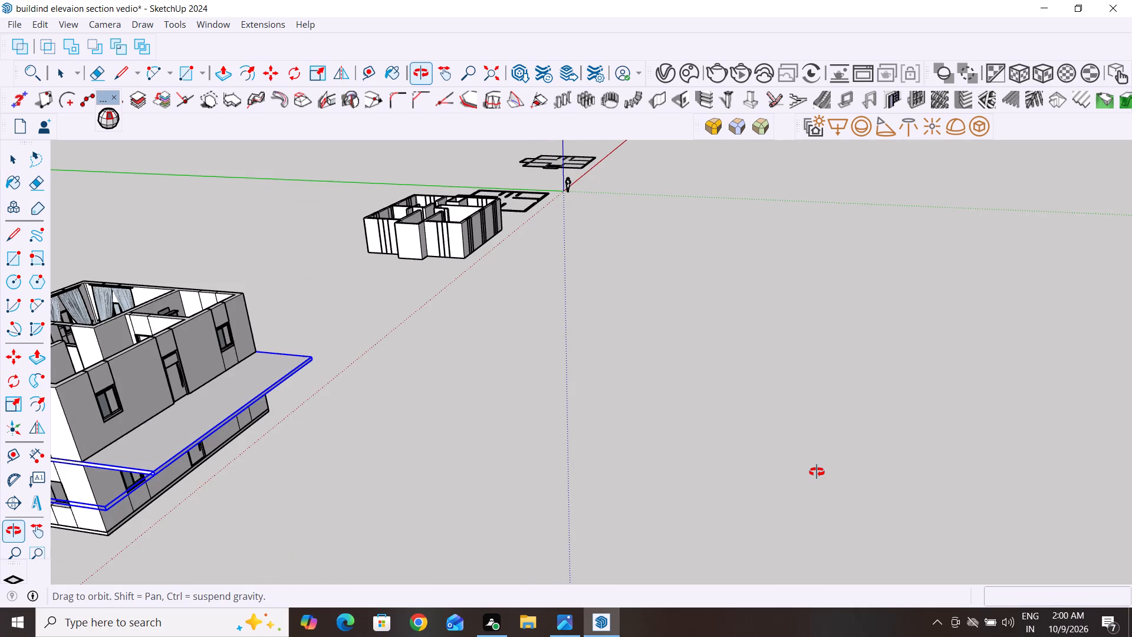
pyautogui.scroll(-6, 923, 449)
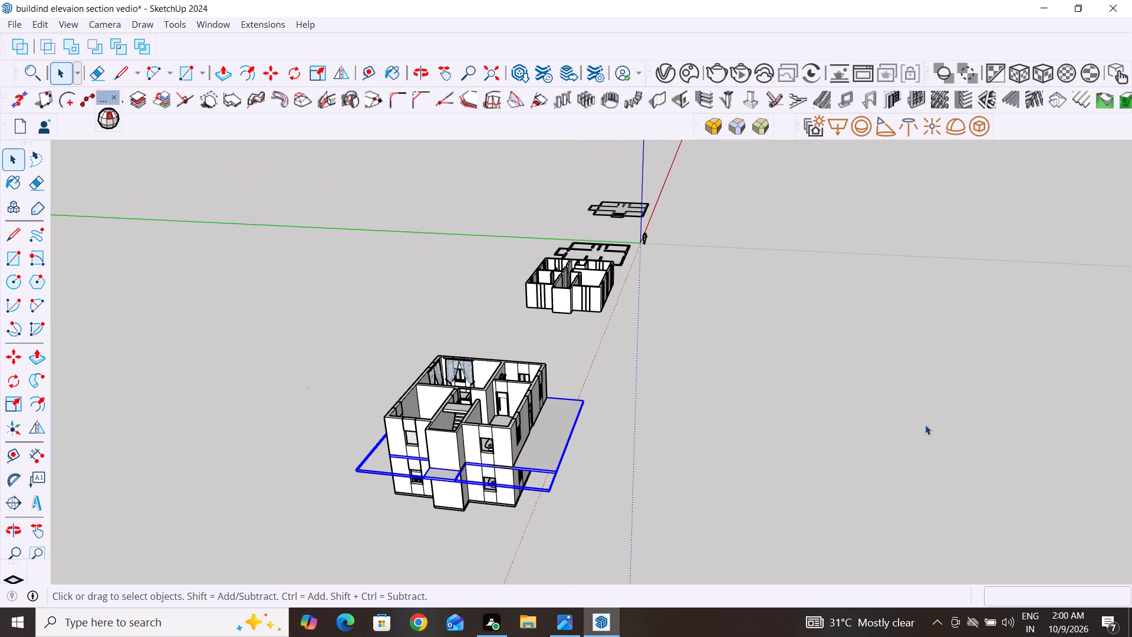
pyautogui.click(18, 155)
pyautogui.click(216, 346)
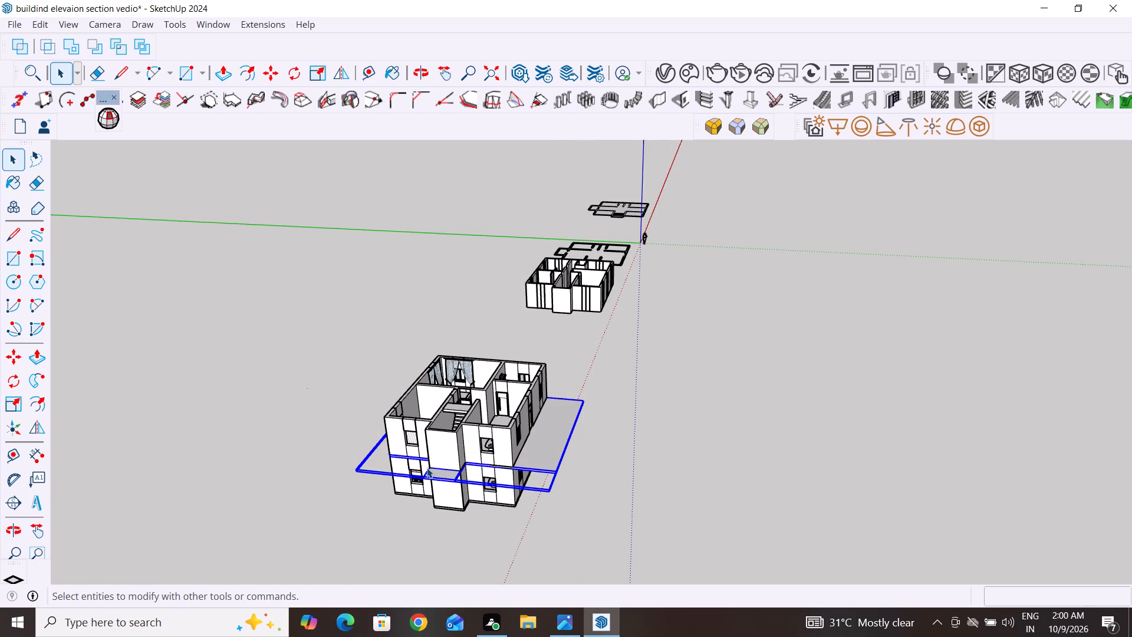
# Examine the wide terrace overhang side of the house, including its position beside the separate single-storey model and floor plans.
pyautogui.scroll(7, 540, 497)
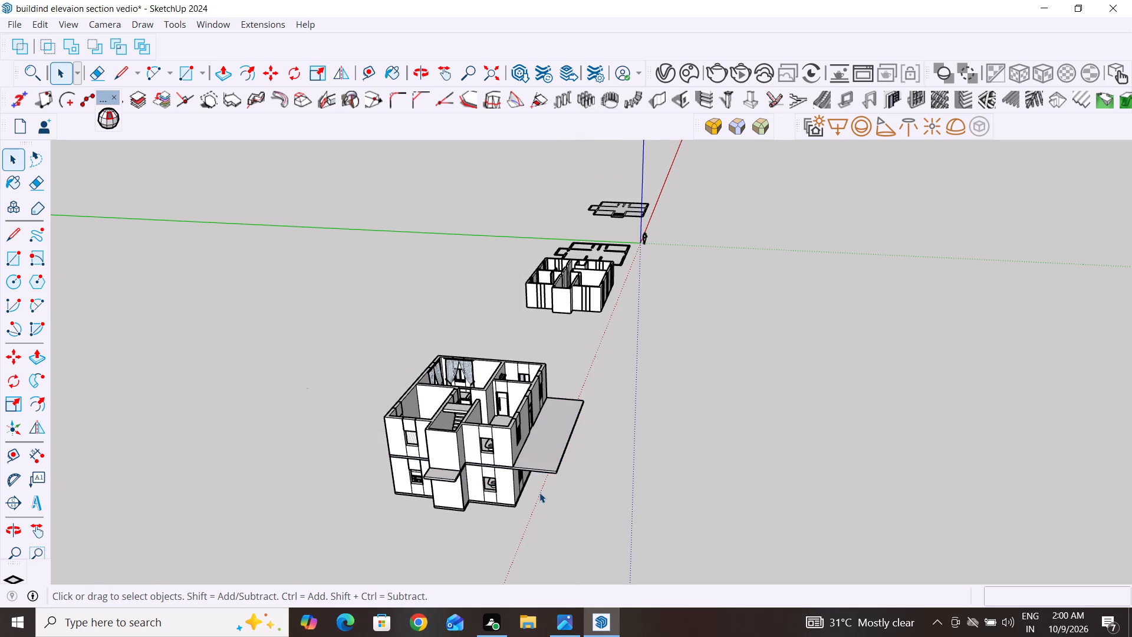
pyautogui.scroll(4, 592, 449)
pyautogui.moveTo(742, 383); pyautogui.dragTo(629, 450, button='middle')
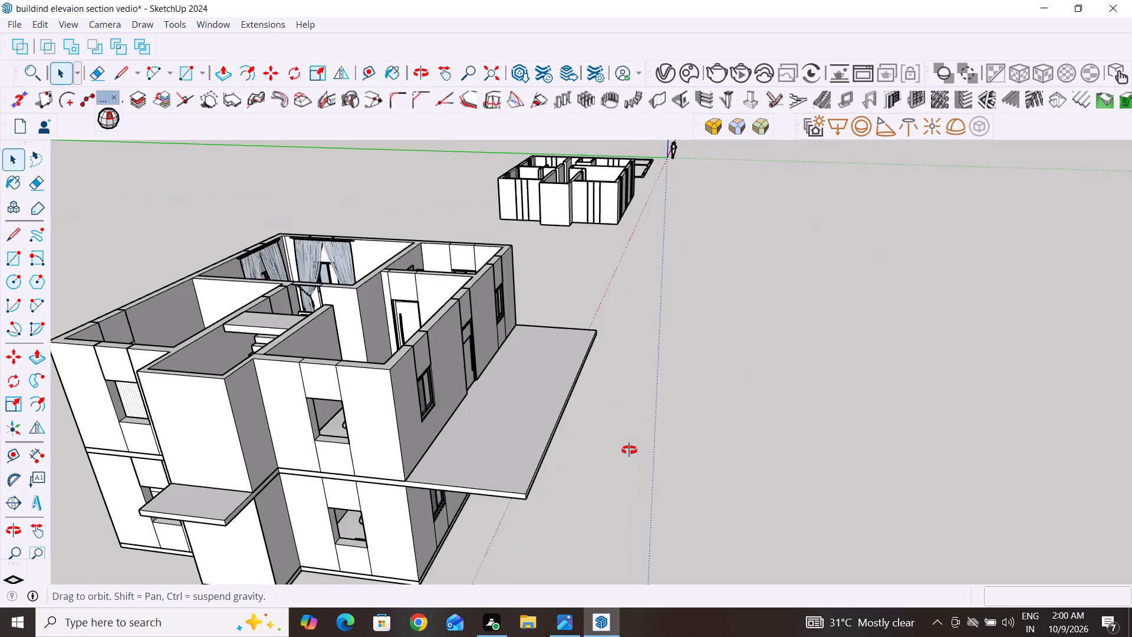
pyautogui.moveTo(629, 450); pyautogui.dragTo(607, 450, button='middle')
pyautogui.scroll(-5, 936, 366)
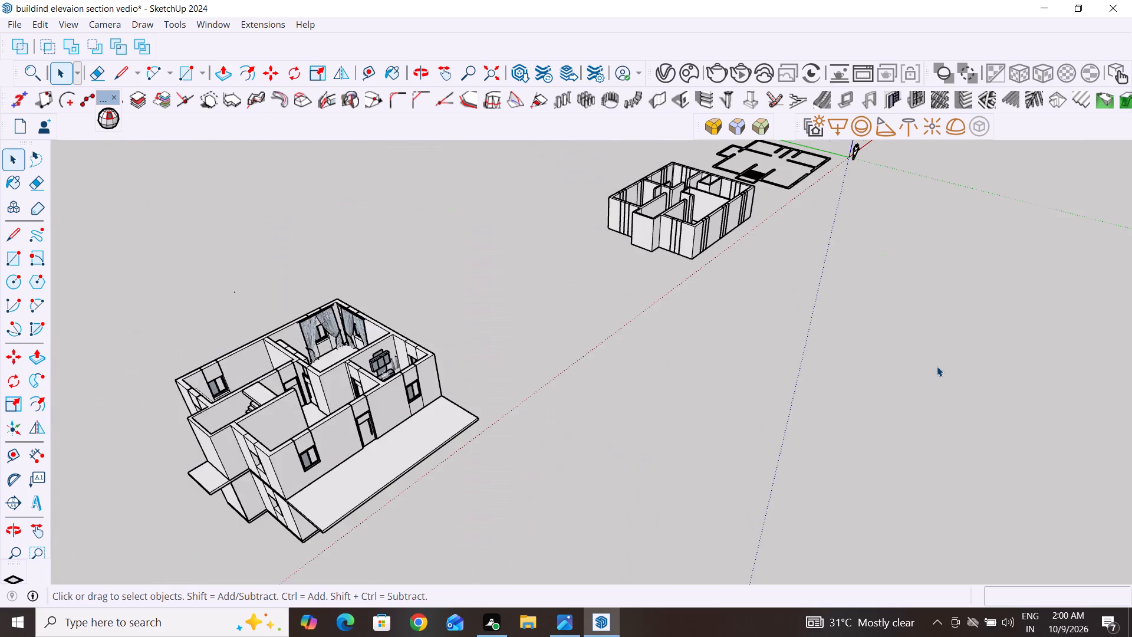
pyautogui.scroll(-1, 937, 366)
pyautogui.moveTo(935, 372); pyautogui.dragTo(828, 434, button='middle')
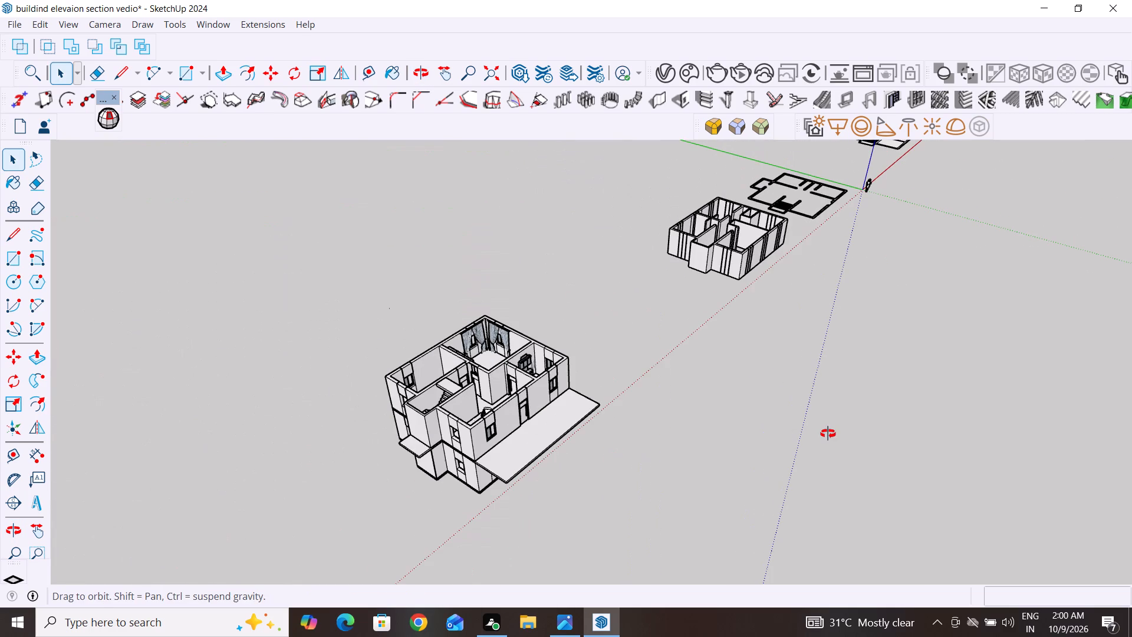
pyautogui.moveTo(828, 434); pyautogui.dragTo(680, 420, button='middle')
pyautogui.scroll(-2, 680, 420)
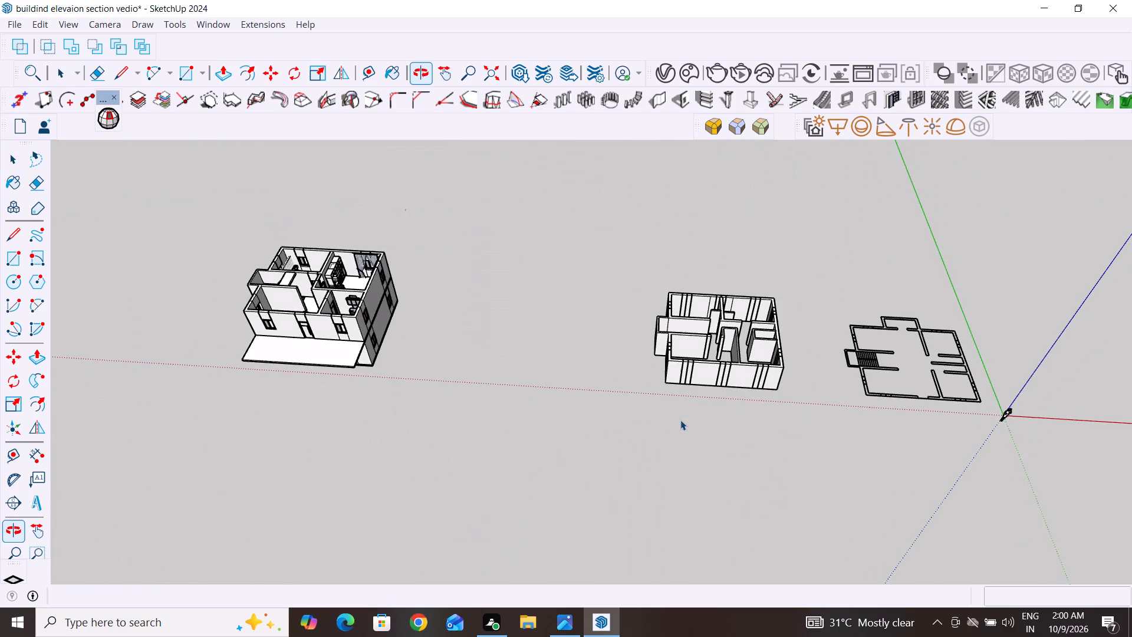
pyautogui.scroll(-3, 680, 420)
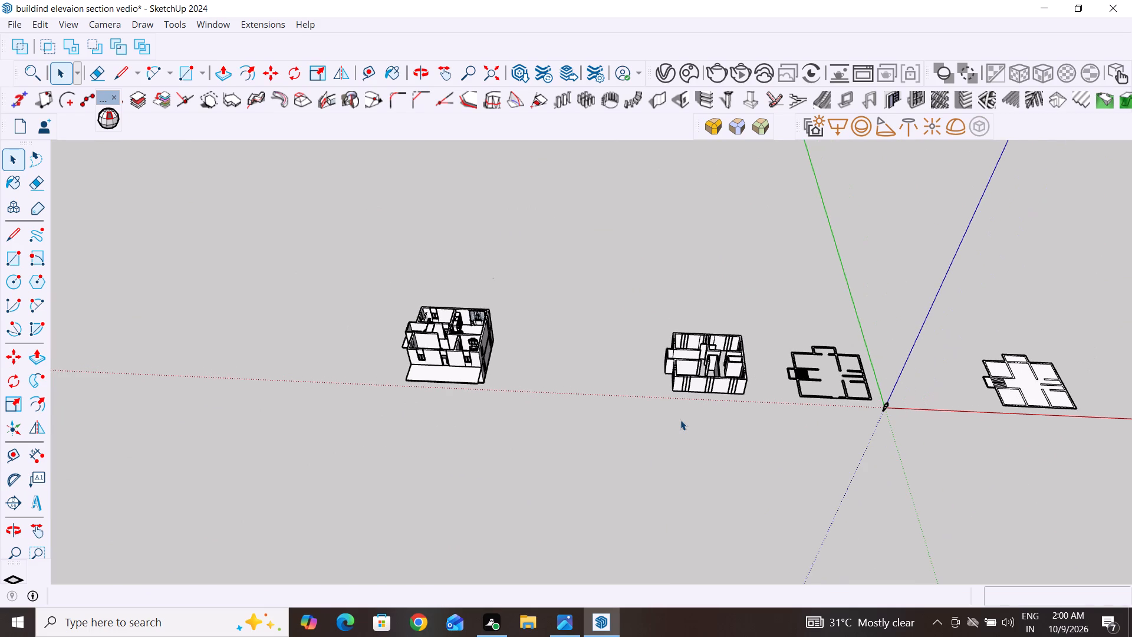
# Measure the intermediate slab's wide terrace overhang with the Tape Measure tool.
pyautogui.scroll(10, 406, 382)
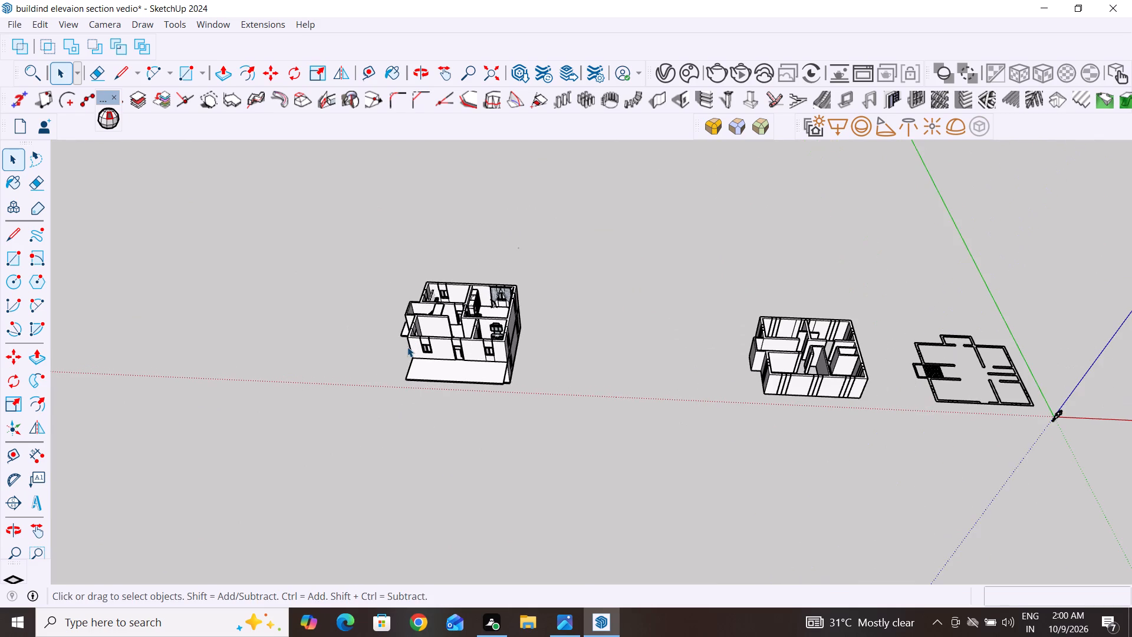
pyautogui.scroll(2, 407, 347)
pyautogui.scroll(1, 458, 277)
pyautogui.moveTo(460, 273); pyautogui.dragTo(508, 185, button='middle')
pyautogui.moveTo(517, 327); pyautogui.dragTo(524, 244, button='middle')
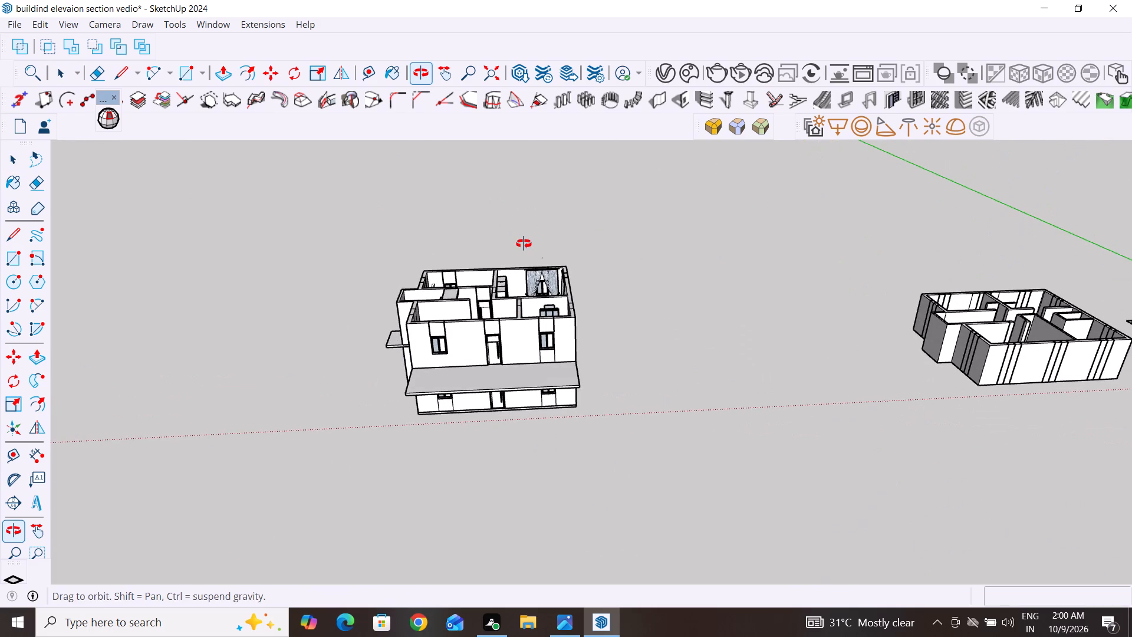
pyautogui.moveTo(524, 244); pyautogui.dragTo(521, 347, button='middle')
pyautogui.scroll(3, 504, 388)
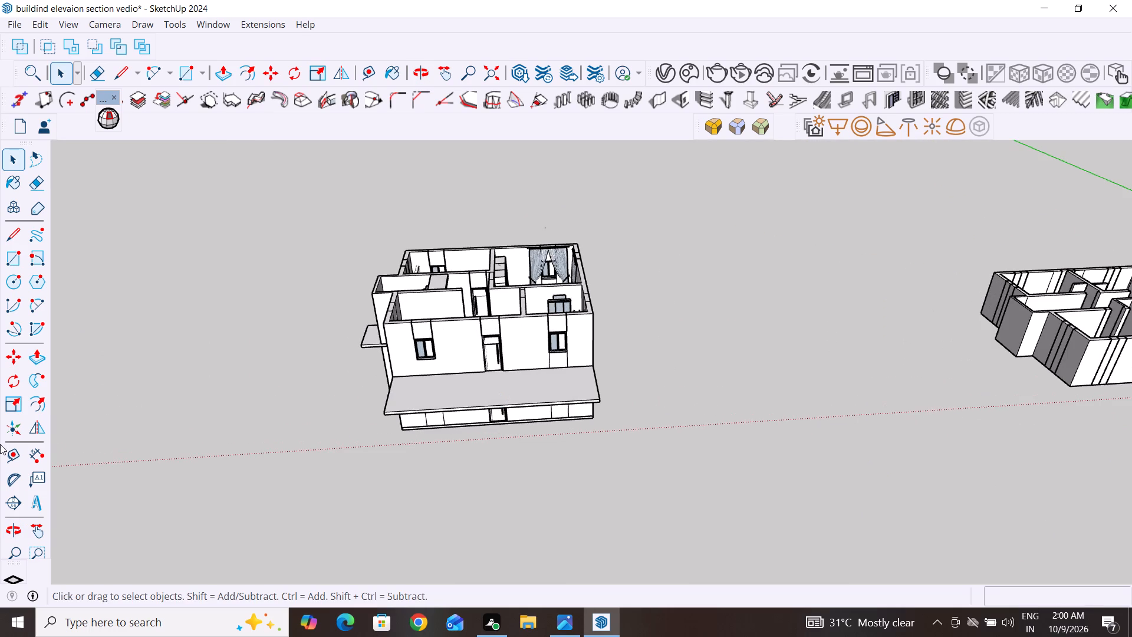
pyautogui.click(17, 455)
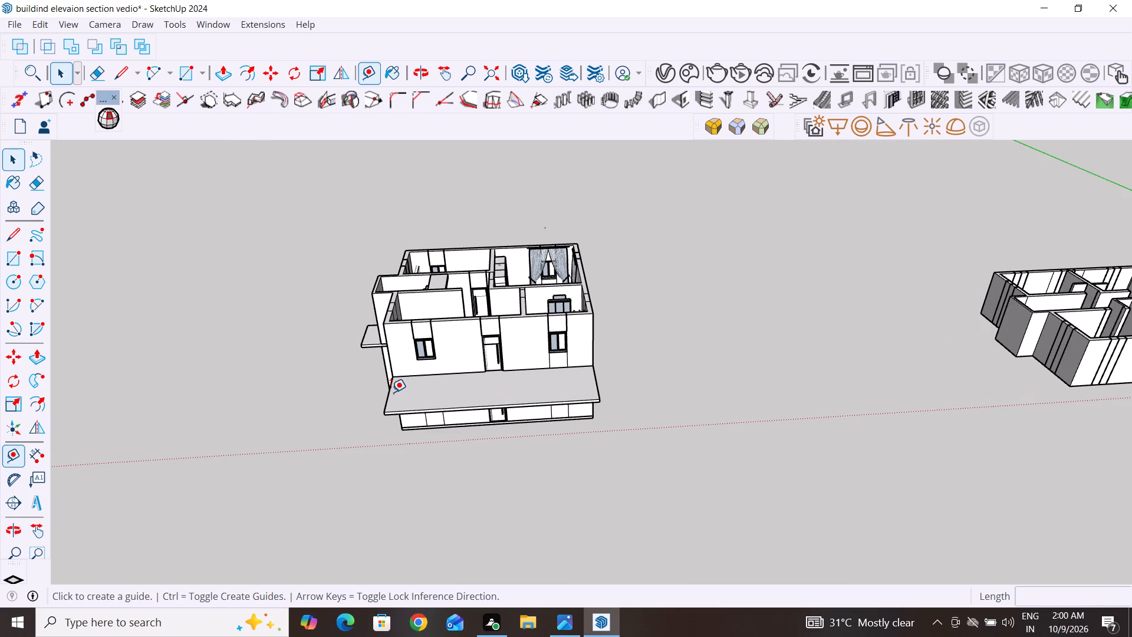
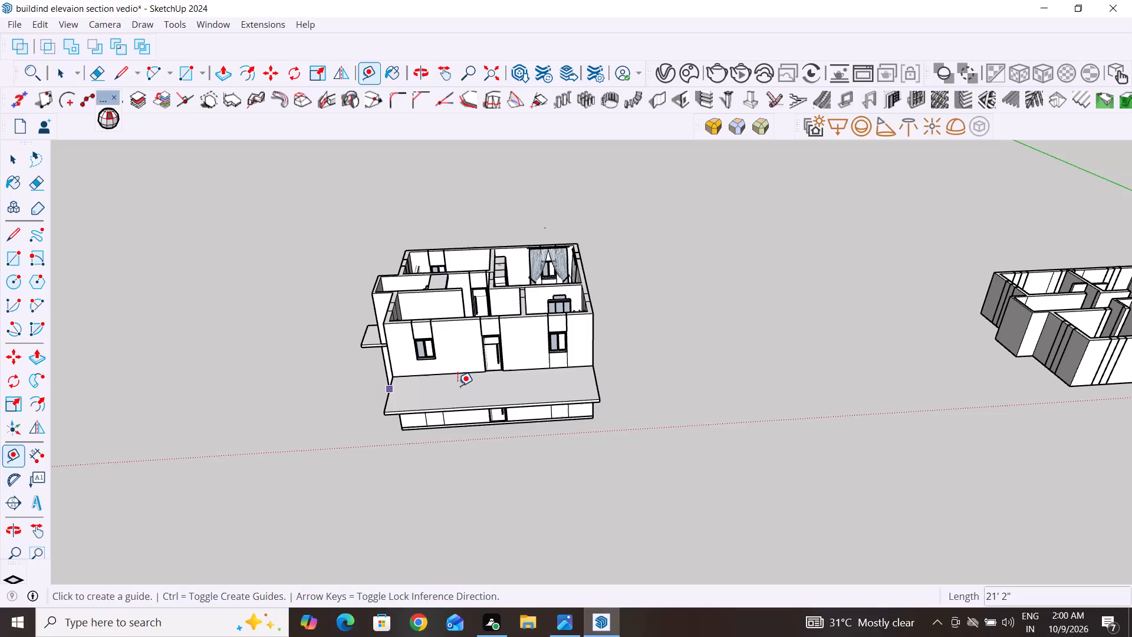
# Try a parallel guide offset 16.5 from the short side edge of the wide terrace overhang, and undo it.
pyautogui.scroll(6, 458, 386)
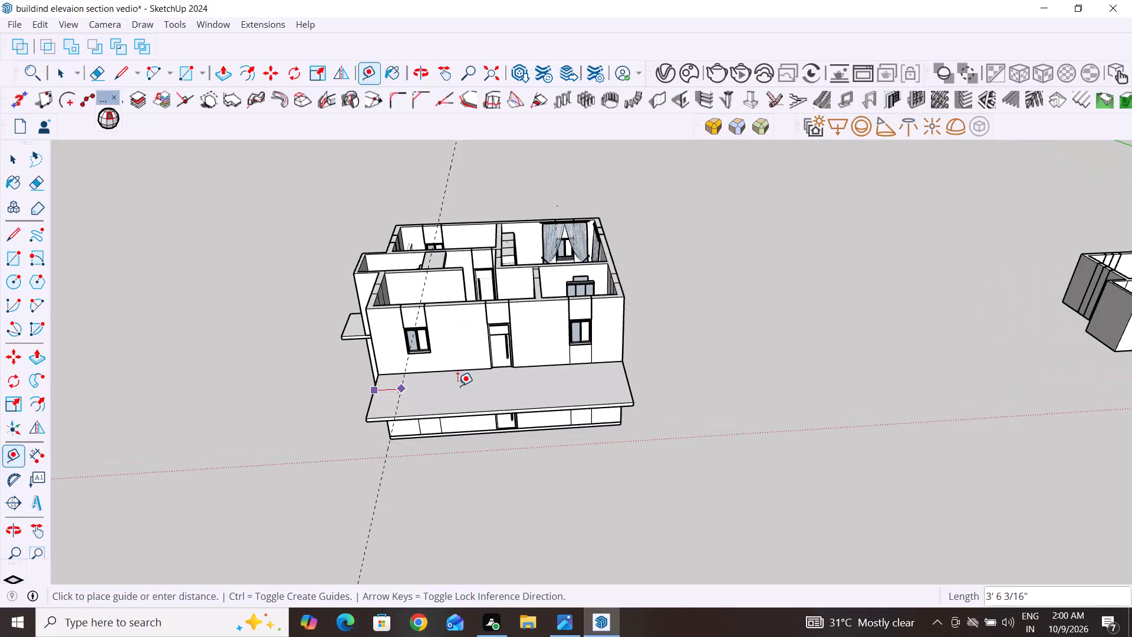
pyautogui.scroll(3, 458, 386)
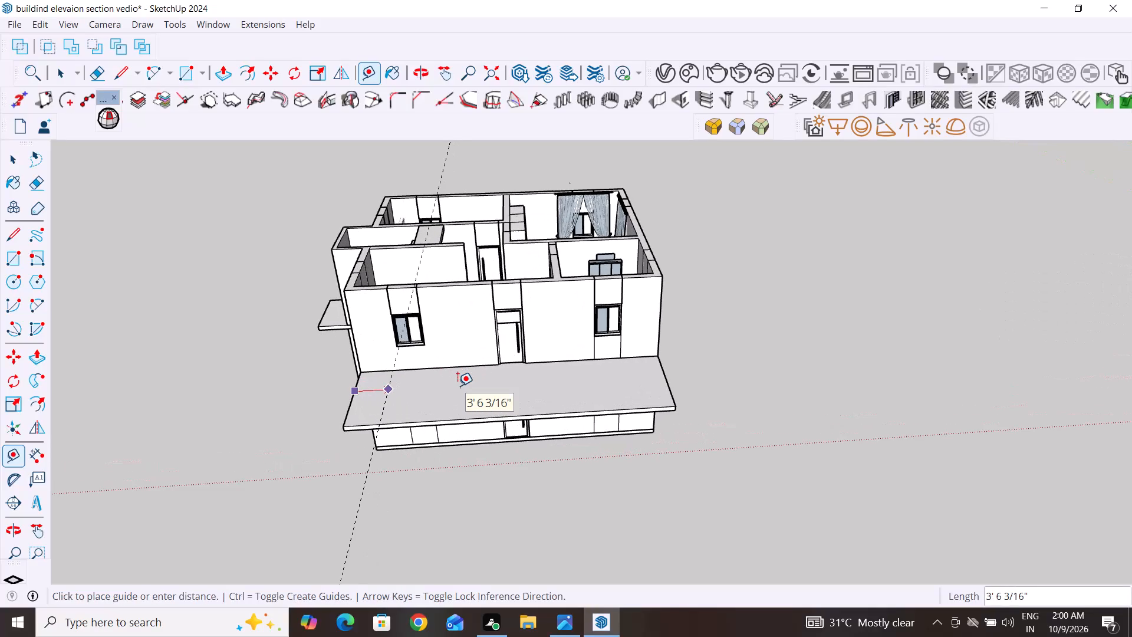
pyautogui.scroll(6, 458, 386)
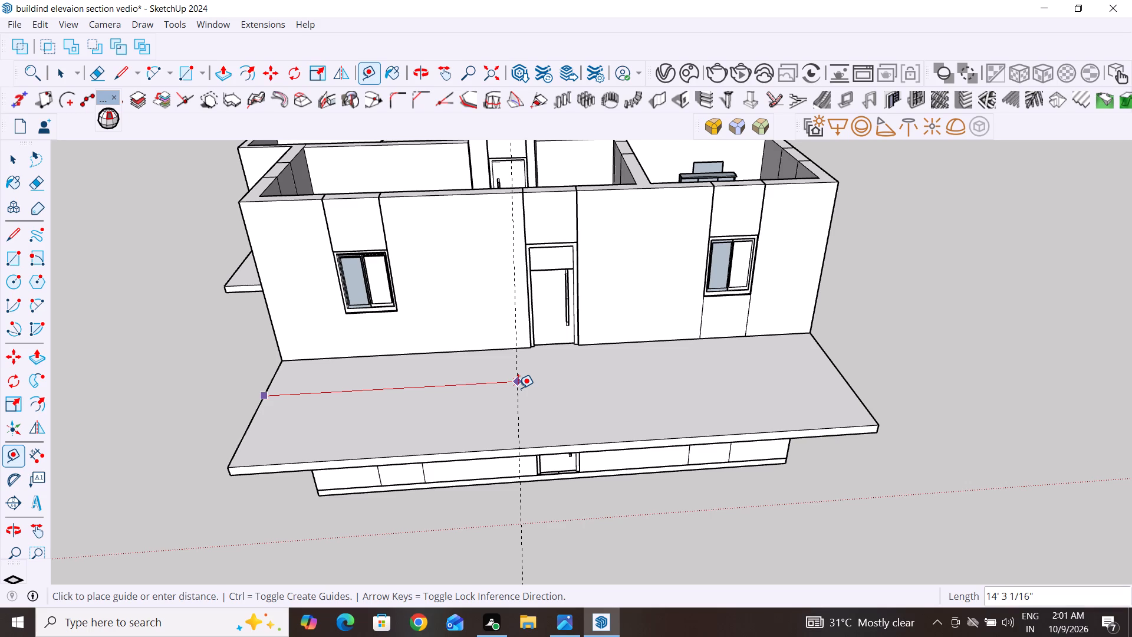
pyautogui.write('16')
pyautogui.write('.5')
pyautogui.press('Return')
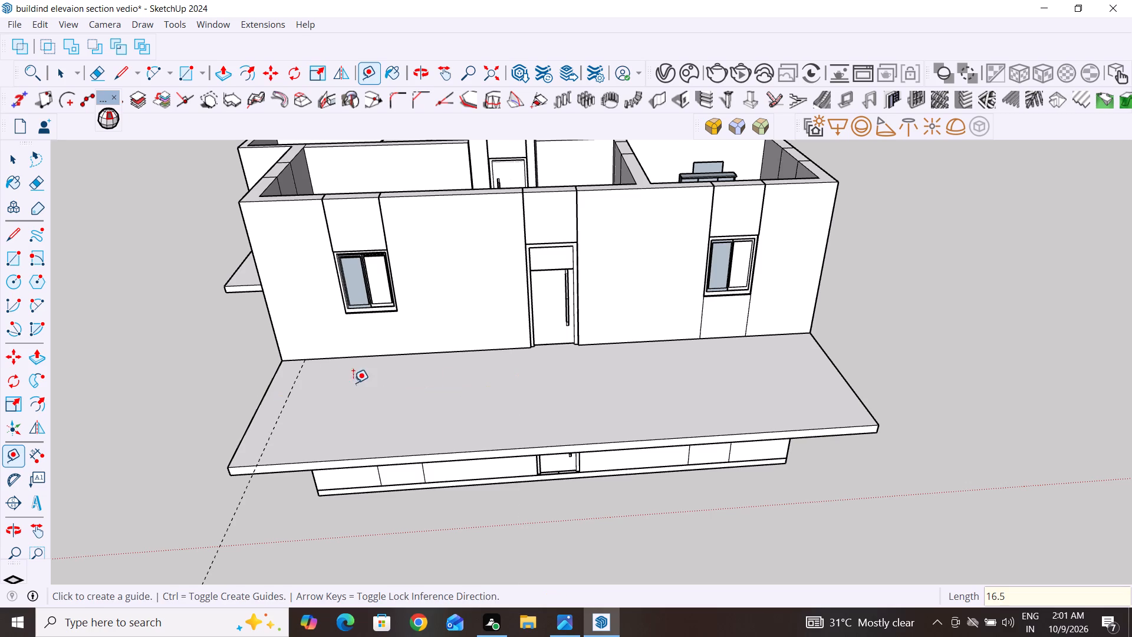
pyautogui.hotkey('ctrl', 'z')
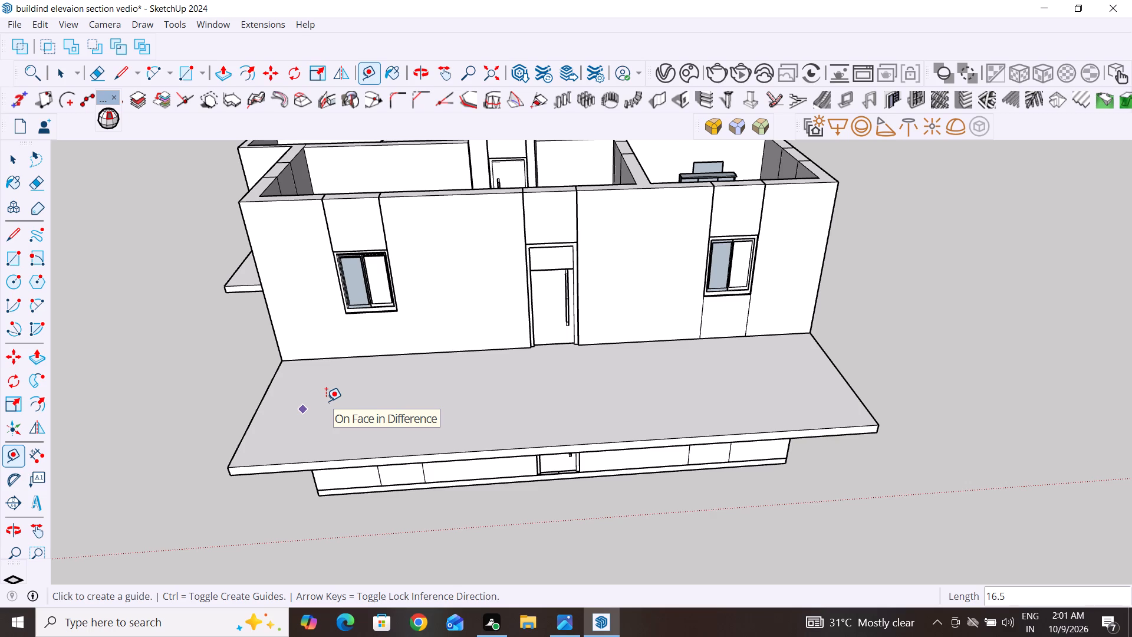
# Place a parallel guide 16'5" in from the short side edge of the terrace overhang nearest the small side canopy.
pyautogui.click(254, 416)
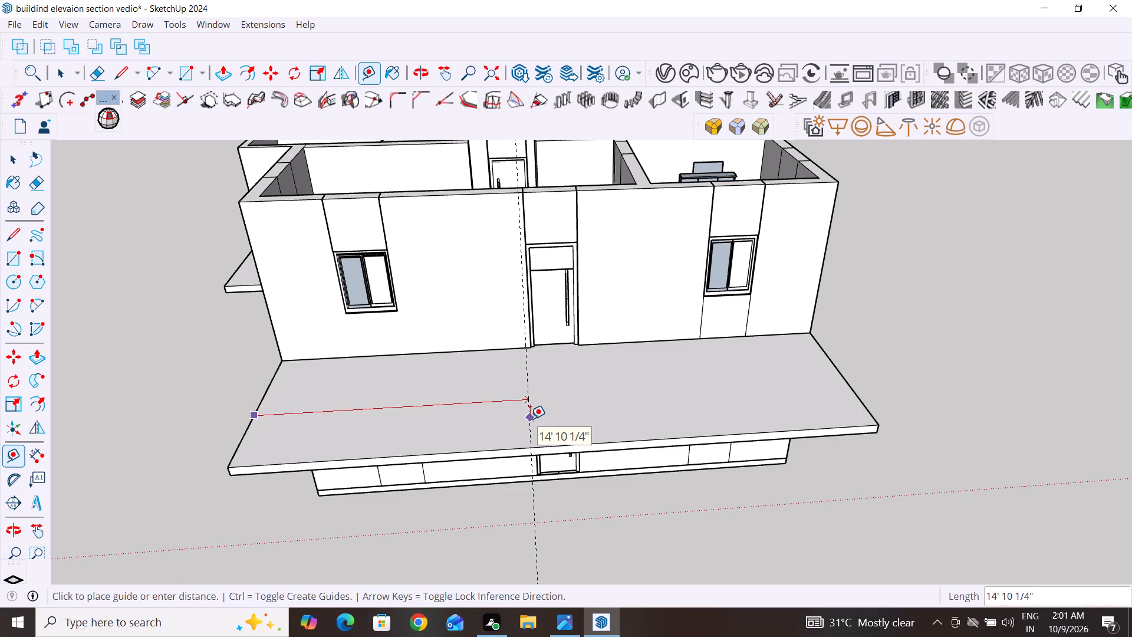
pyautogui.write('16\'5"')
pyautogui.press('Return')
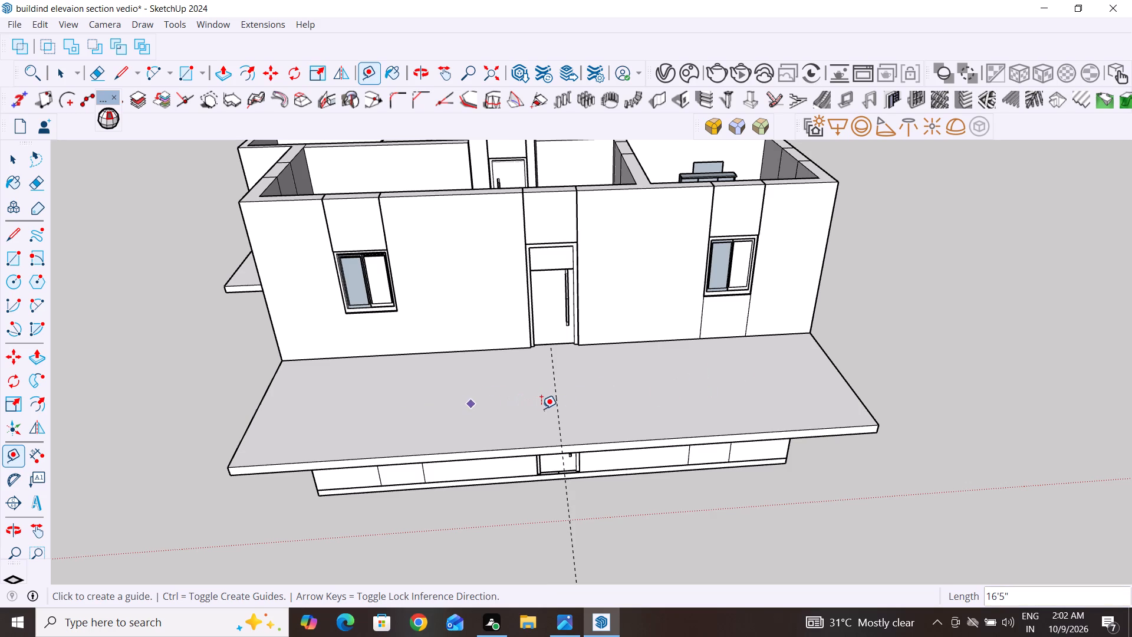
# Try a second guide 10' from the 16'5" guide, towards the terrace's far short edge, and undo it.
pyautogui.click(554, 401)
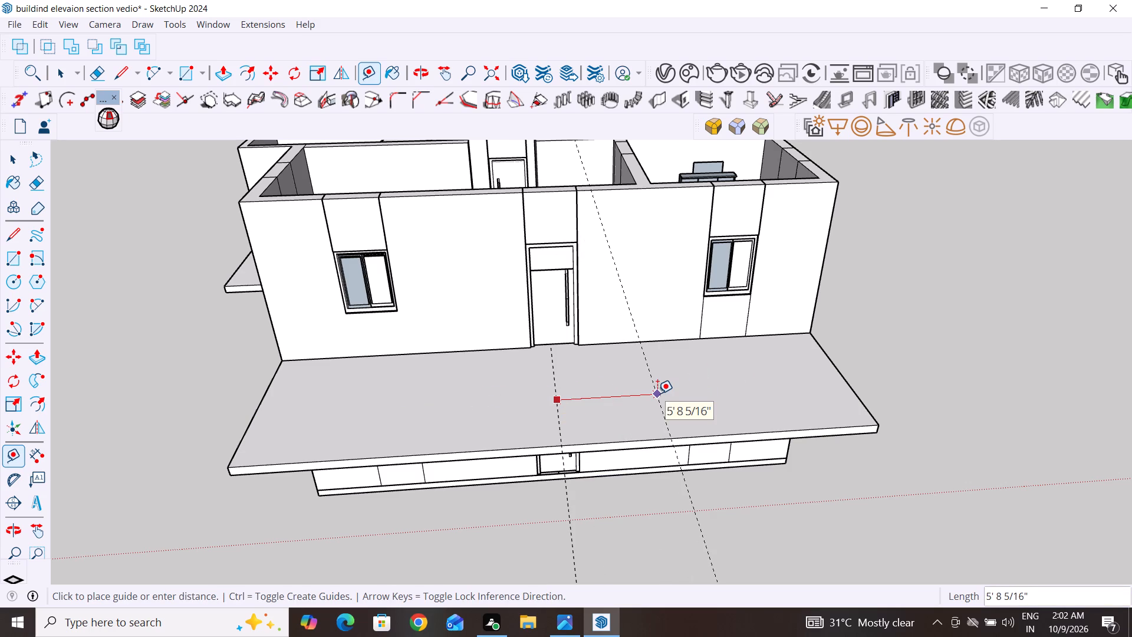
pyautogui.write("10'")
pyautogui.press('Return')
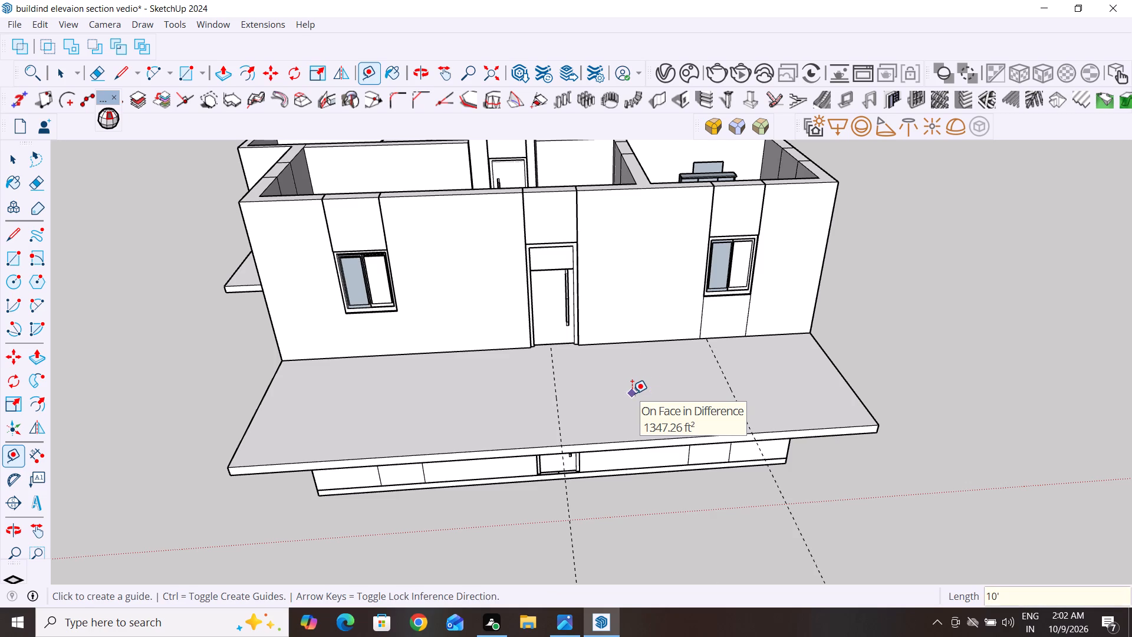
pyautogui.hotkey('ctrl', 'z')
# Place parallel guides 8' to either side of the 16'5" guide across the terrace overhang.
pyautogui.click(554, 401)
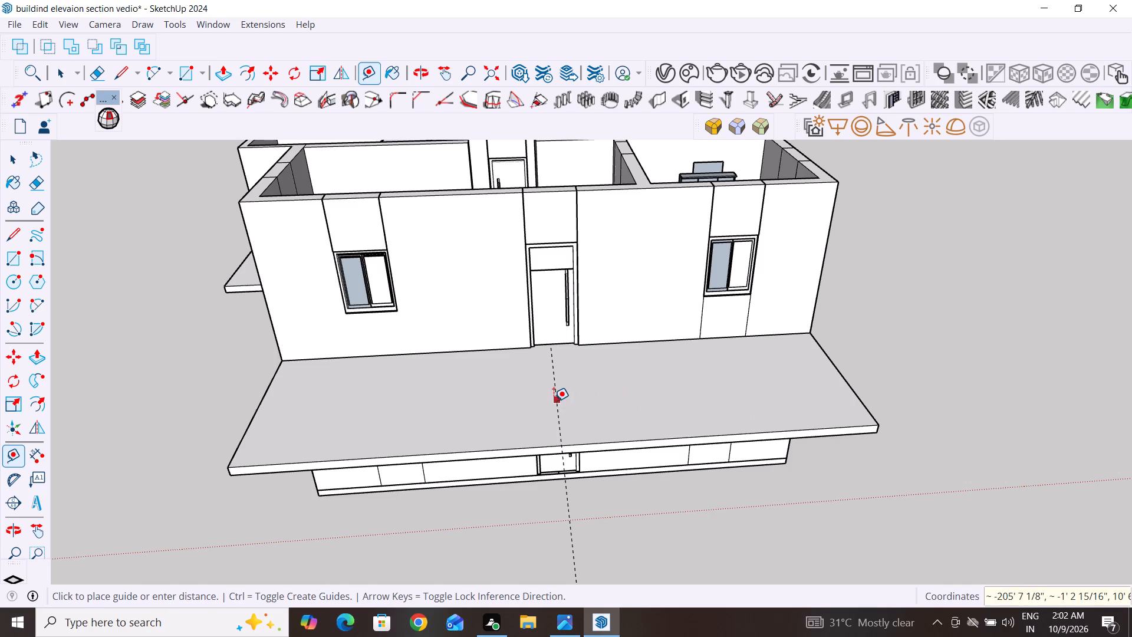
pyautogui.write("8'")
pyautogui.press('Return')
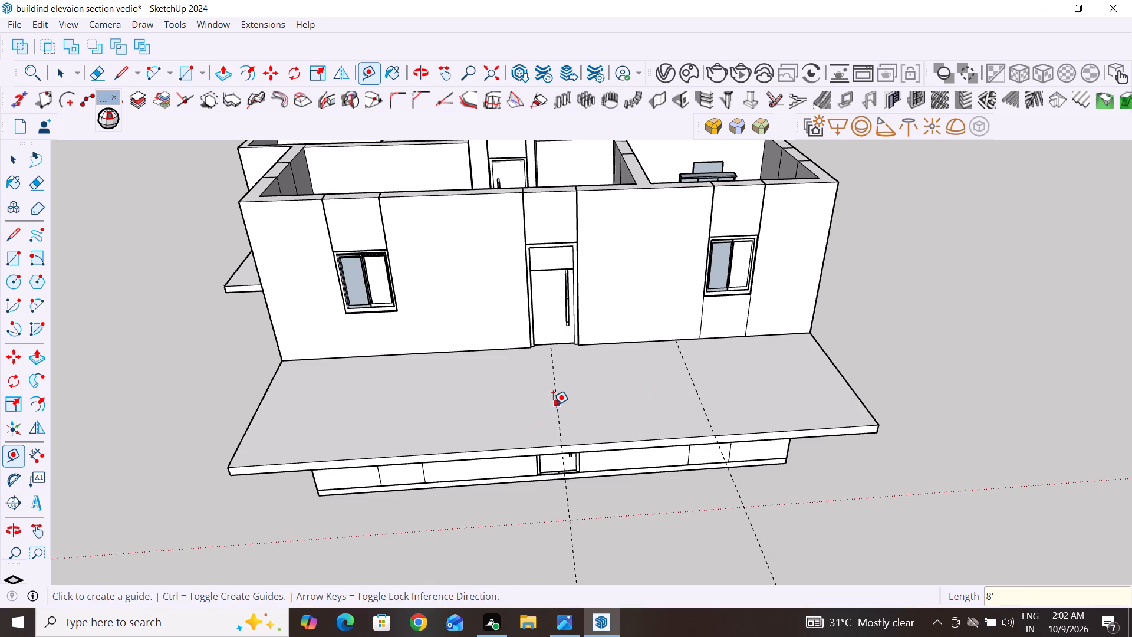
pyautogui.click(553, 405)
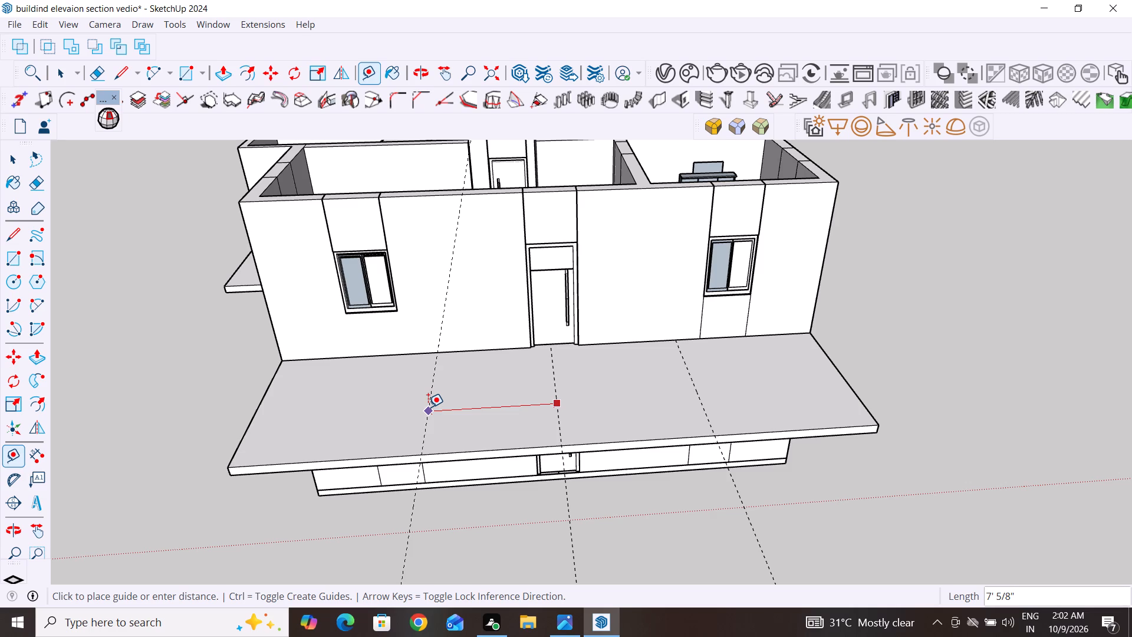
pyautogui.write("8'")
pyautogui.press('Return')
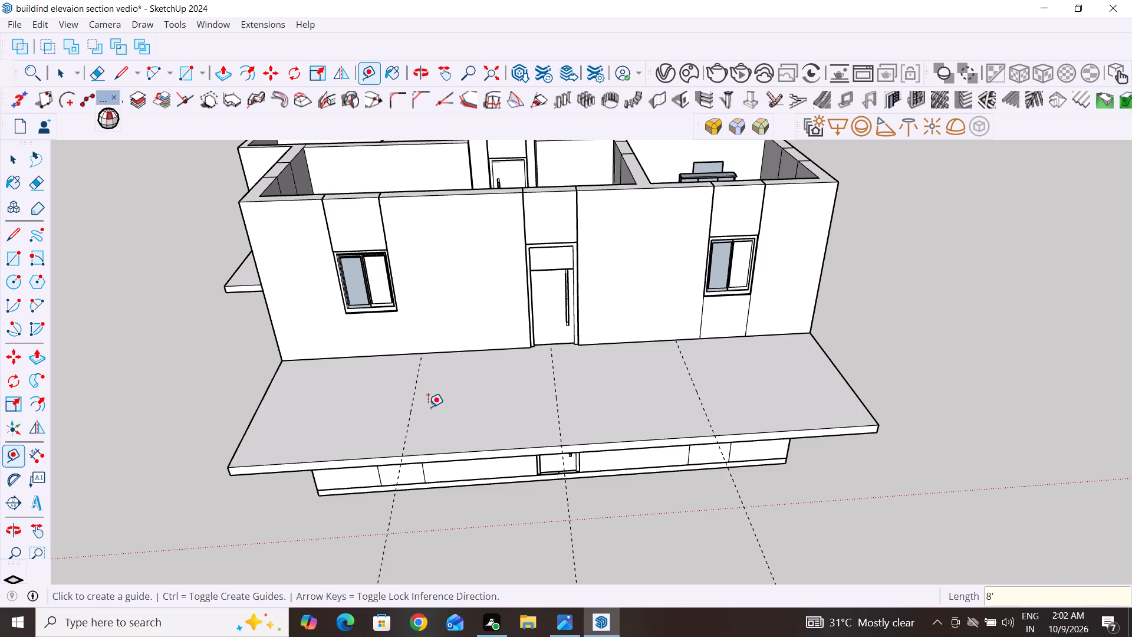
pyautogui.scroll(-3, 772, 533)
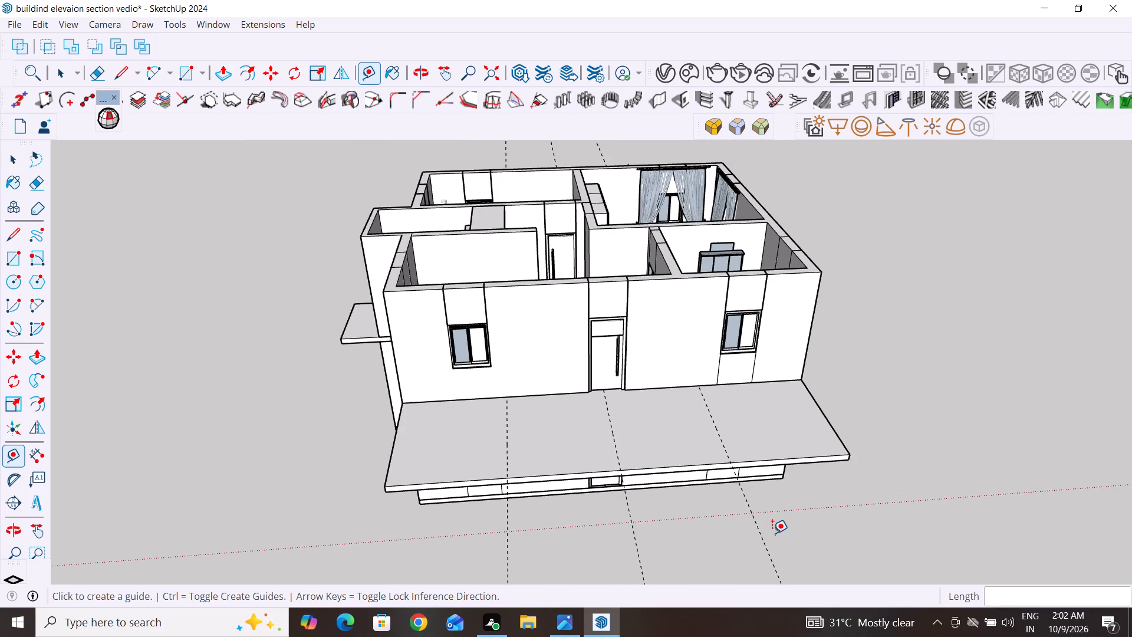
pyautogui.click(12, 156)
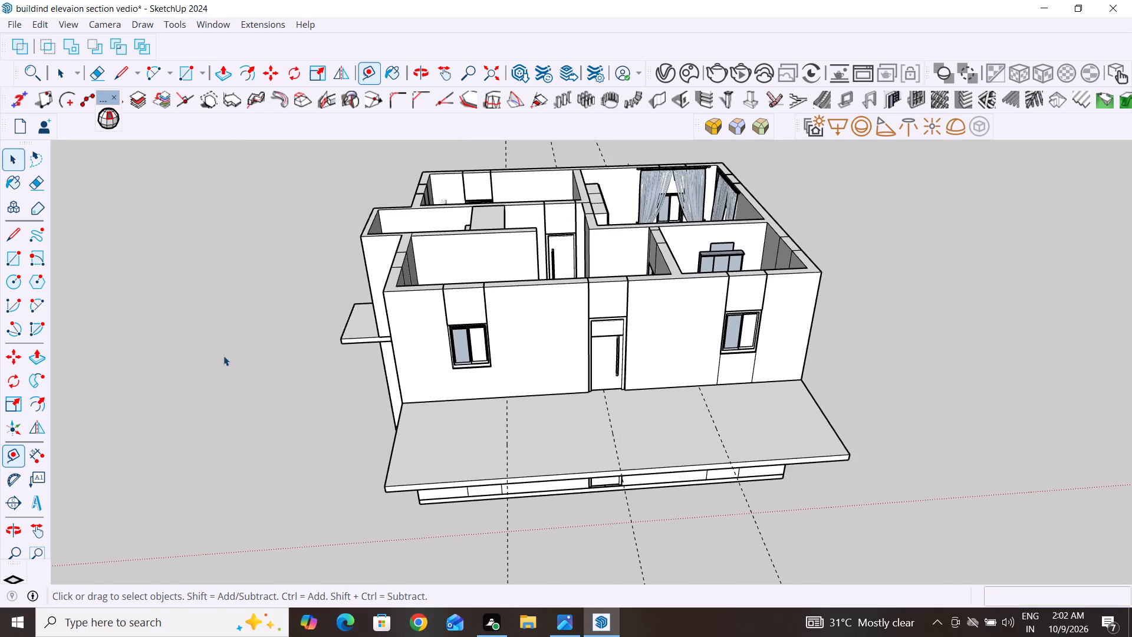
pyautogui.click(223, 356)
# Examine the terrace overhang and its three guides against both storeys' doors and windows, from low and raised corner viewpoints.
pyautogui.moveTo(821, 505); pyautogui.dragTo(758, 431, button='middle')
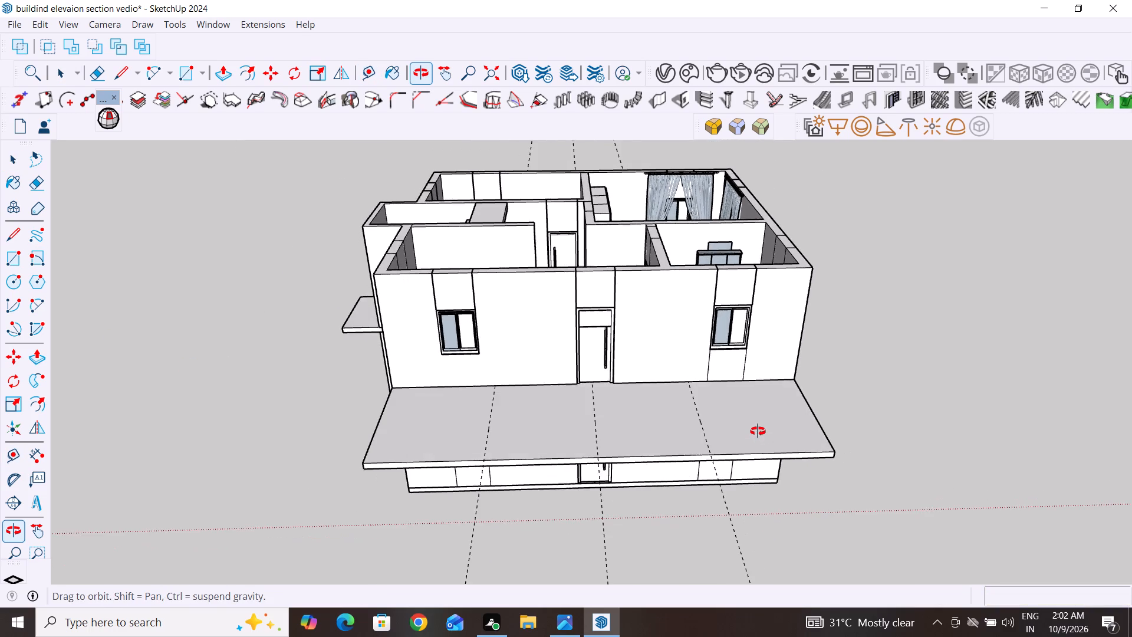
pyautogui.moveTo(758, 431); pyautogui.dragTo(755, 416, button='middle')
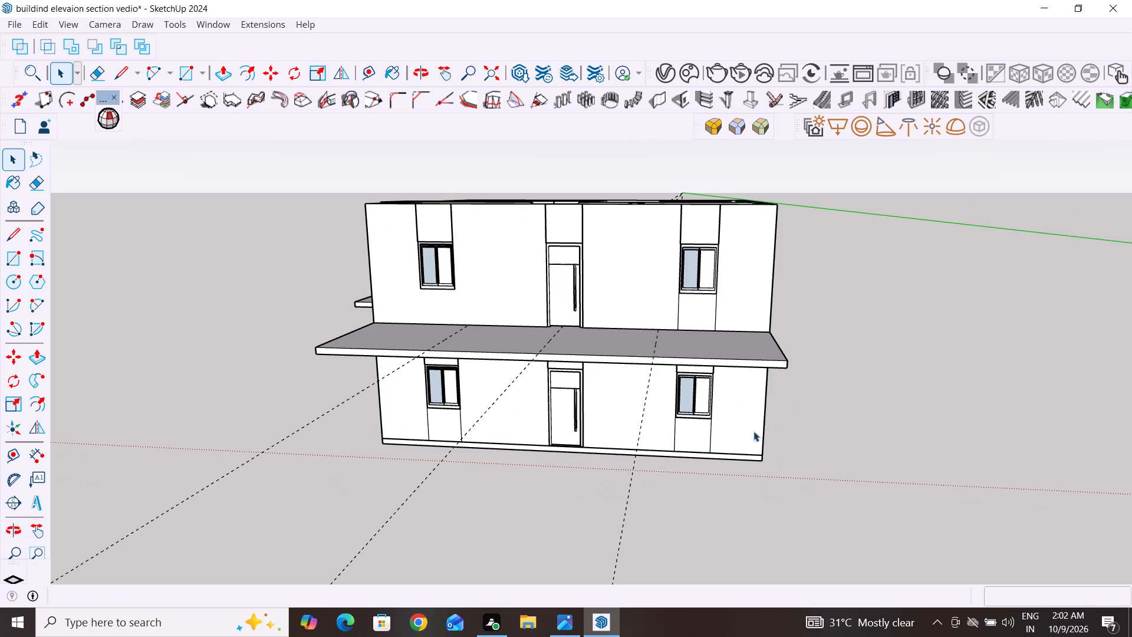
pyautogui.moveTo(1005, 395); pyautogui.dragTo(963, 474, button='middle')
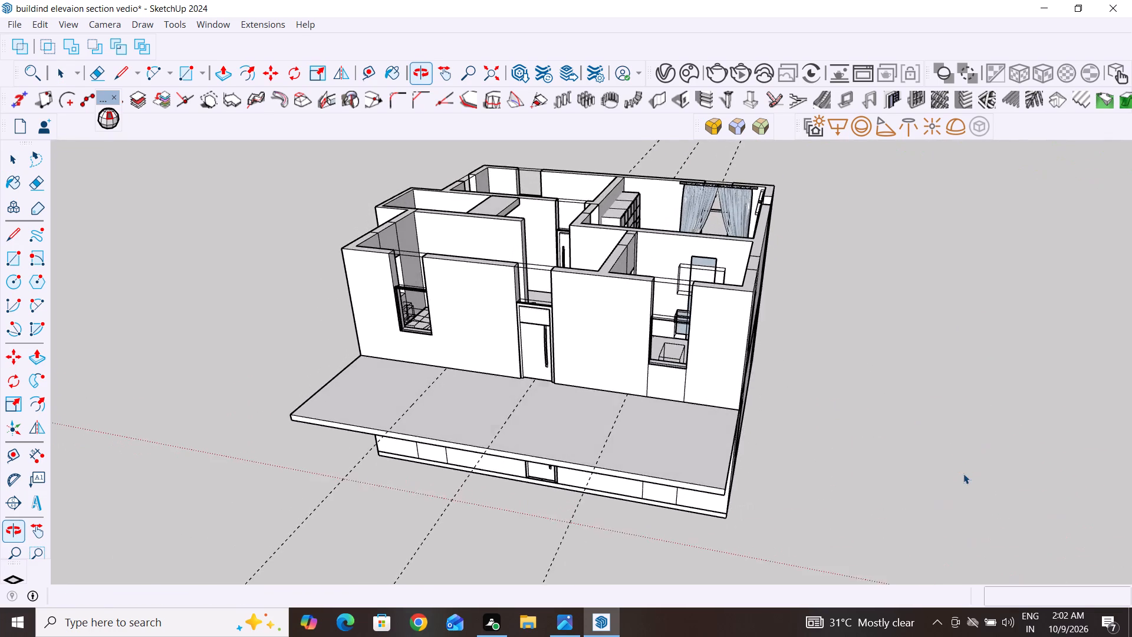
pyautogui.scroll(-4, 1055, 403)
pyautogui.moveTo(1055, 403); pyautogui.dragTo(922, 456, button='middle')
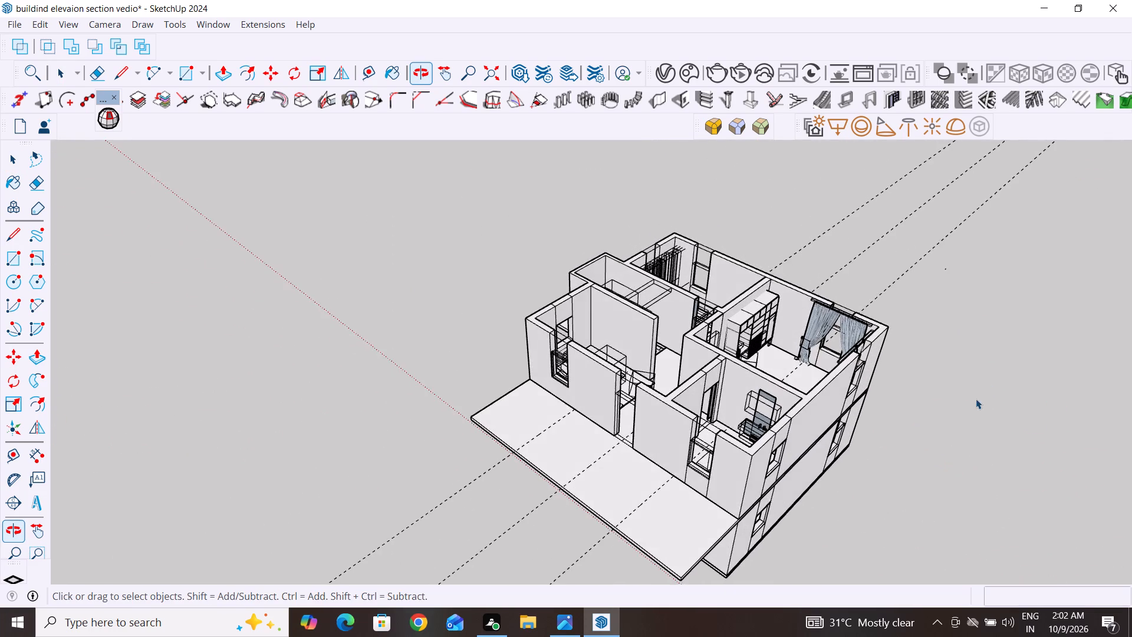
pyautogui.scroll(-2, 998, 367)
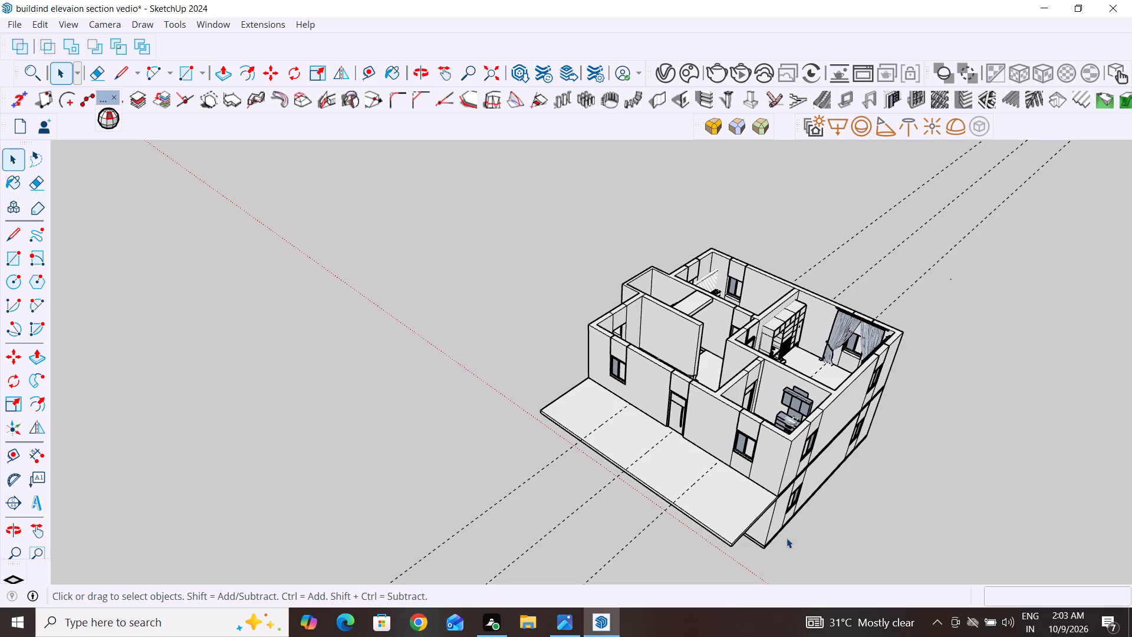
pyautogui.scroll(3, 715, 534)
pyautogui.moveTo(729, 515); pyautogui.dragTo(730, 405, button='middle')
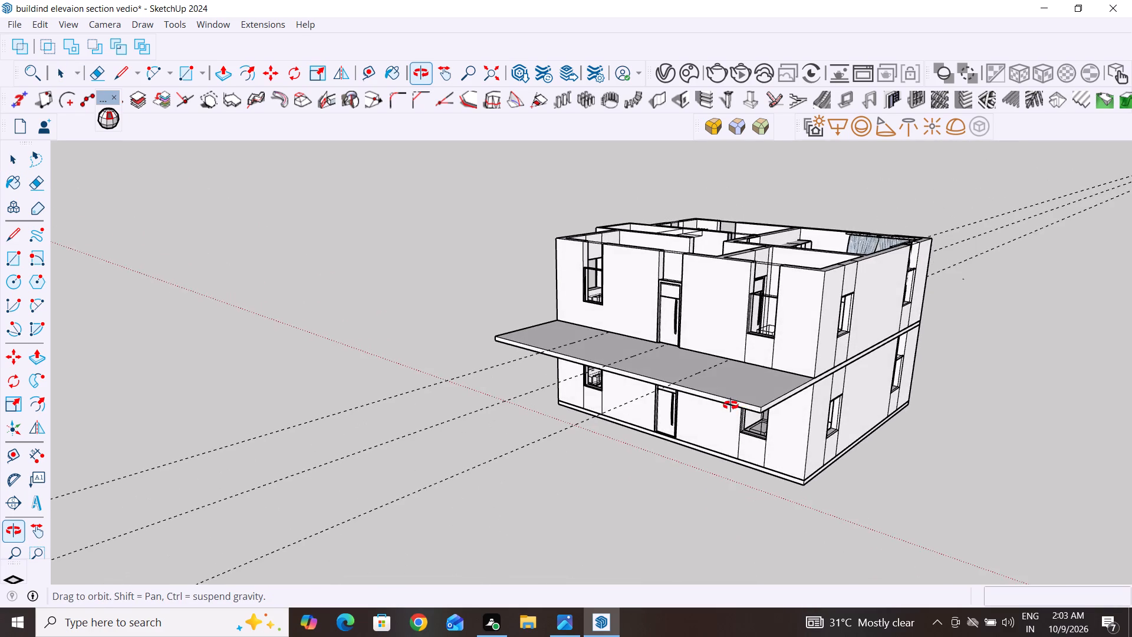
pyautogui.moveTo(730, 405); pyautogui.dragTo(762, 426, button='middle')
pyautogui.scroll(2, 920, 396)
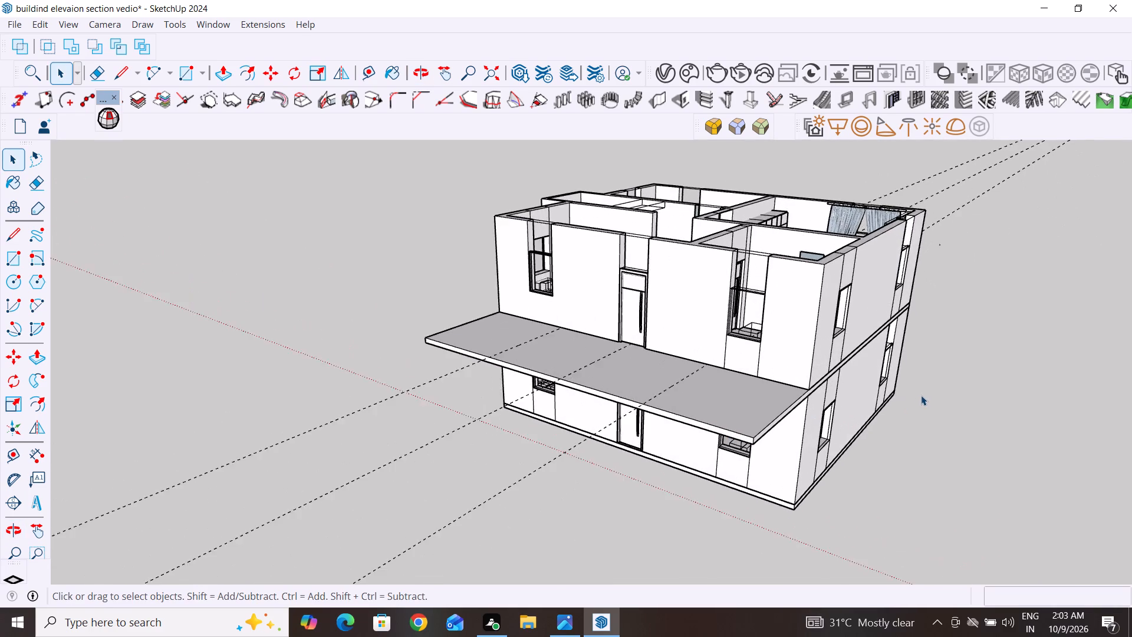
pyautogui.scroll(1, 921, 395)
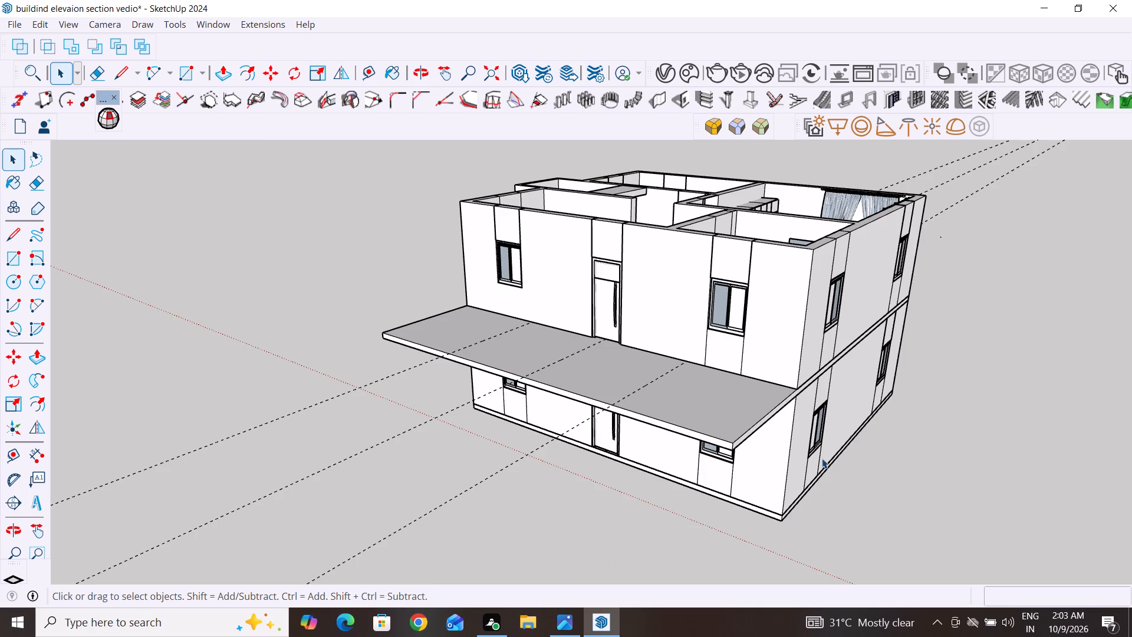
pyautogui.scroll(-5, 775, 489)
pyautogui.scroll(-3, 664, 444)
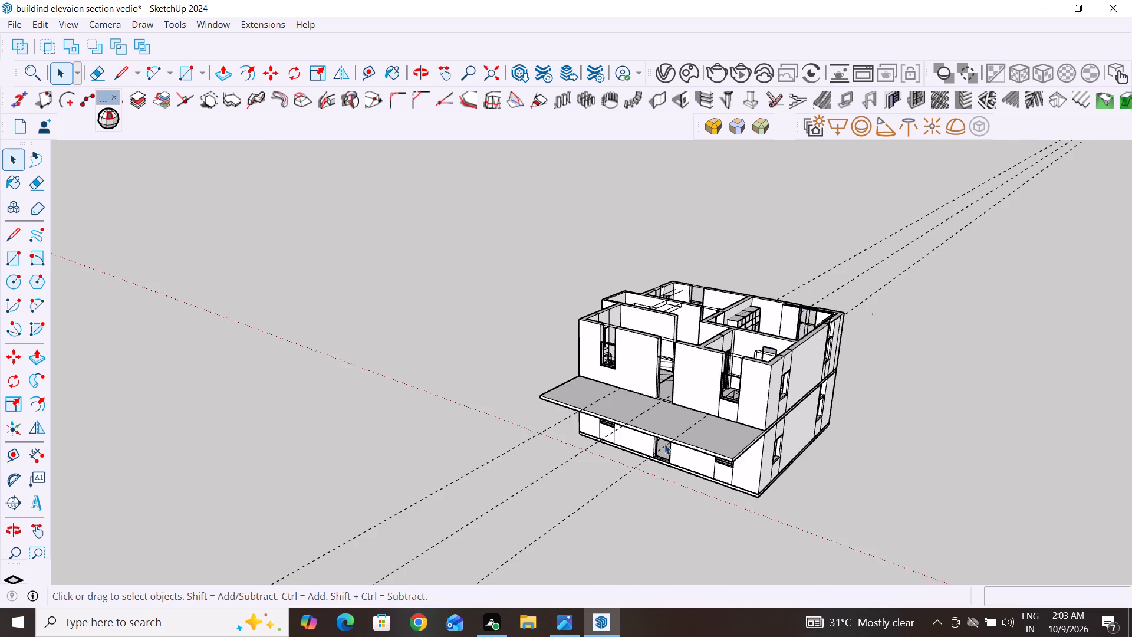
pyautogui.scroll(7, 872, 489)
pyautogui.moveTo(894, 451); pyautogui.dragTo(897, 463, button='middle')
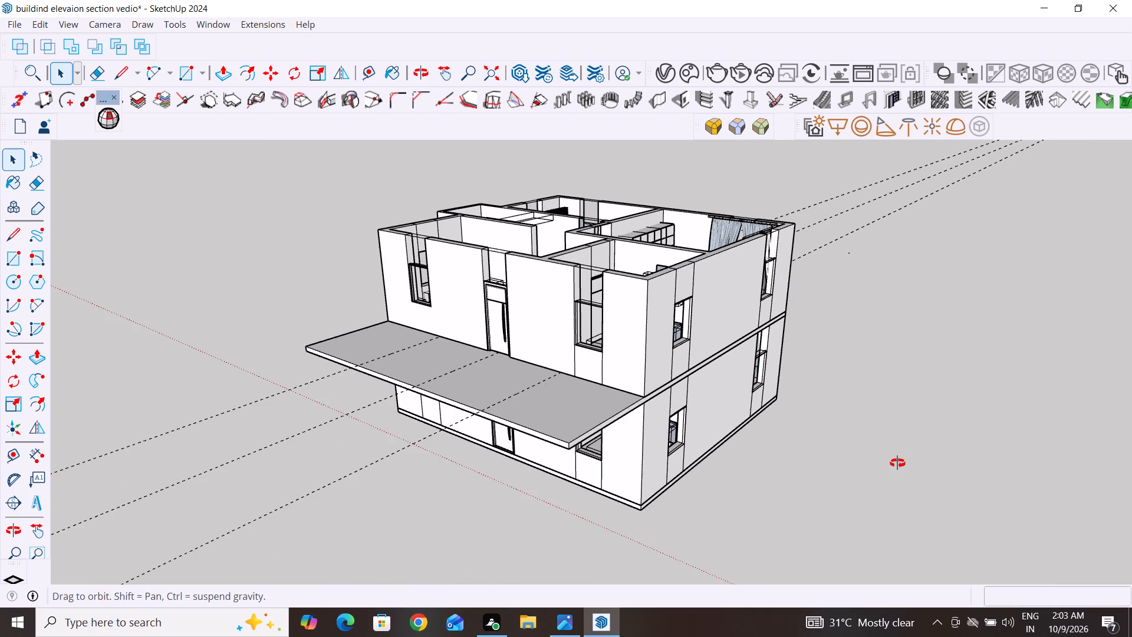
pyautogui.moveTo(897, 463); pyautogui.dragTo(875, 517, button='middle')
pyautogui.scroll(1, 877, 512)
pyautogui.scroll(-3, 938, 422)
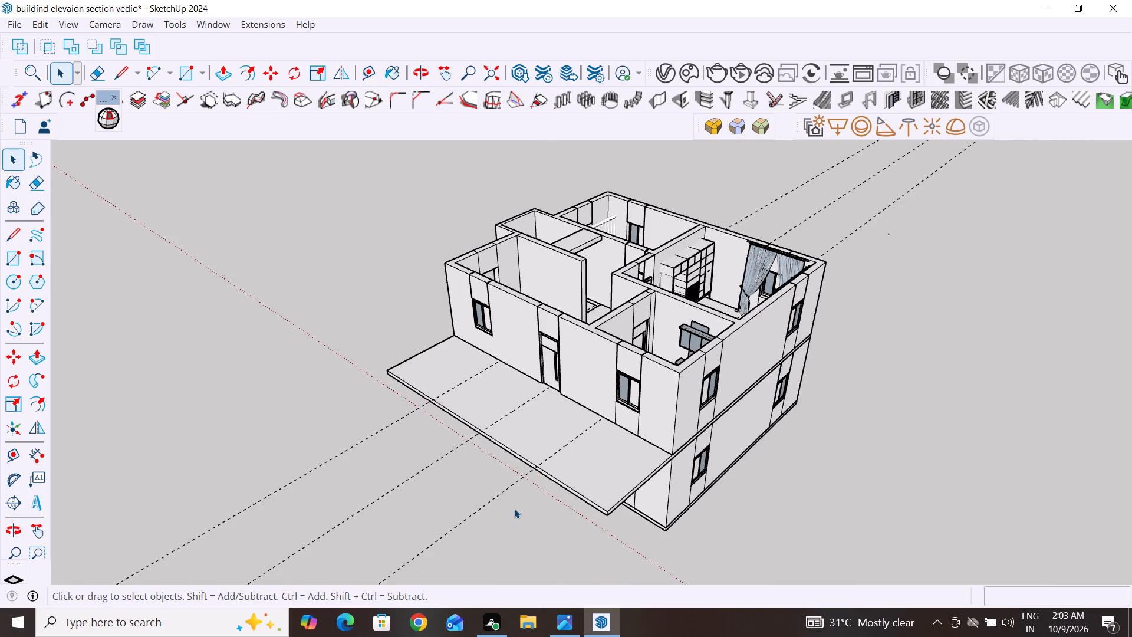
pyautogui.scroll(3, 514, 510)
pyautogui.scroll(-1, 514, 506)
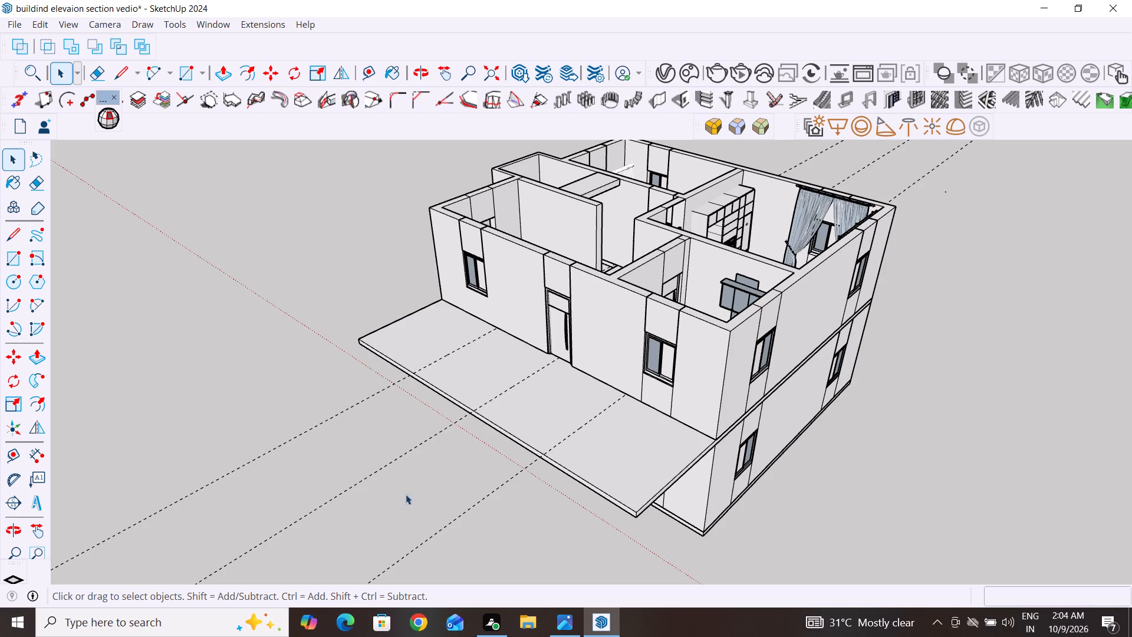
pyautogui.scroll(-3, 380, 496)
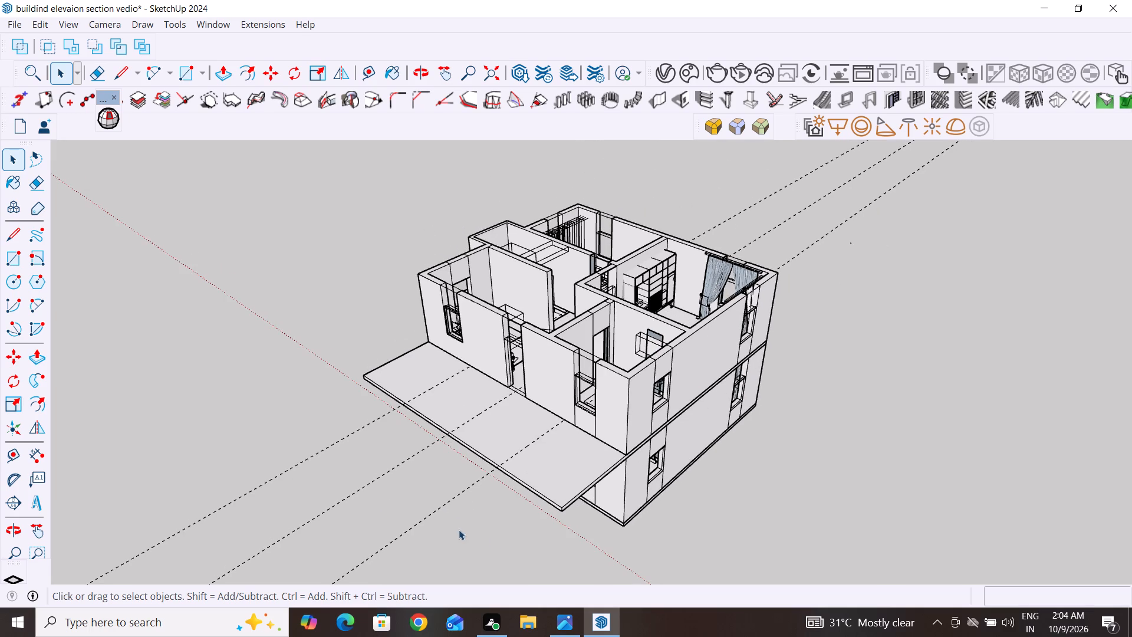
pyautogui.moveTo(514, 524); pyautogui.dragTo(518, 496, button='middle')
pyautogui.scroll(-2, 518, 496)
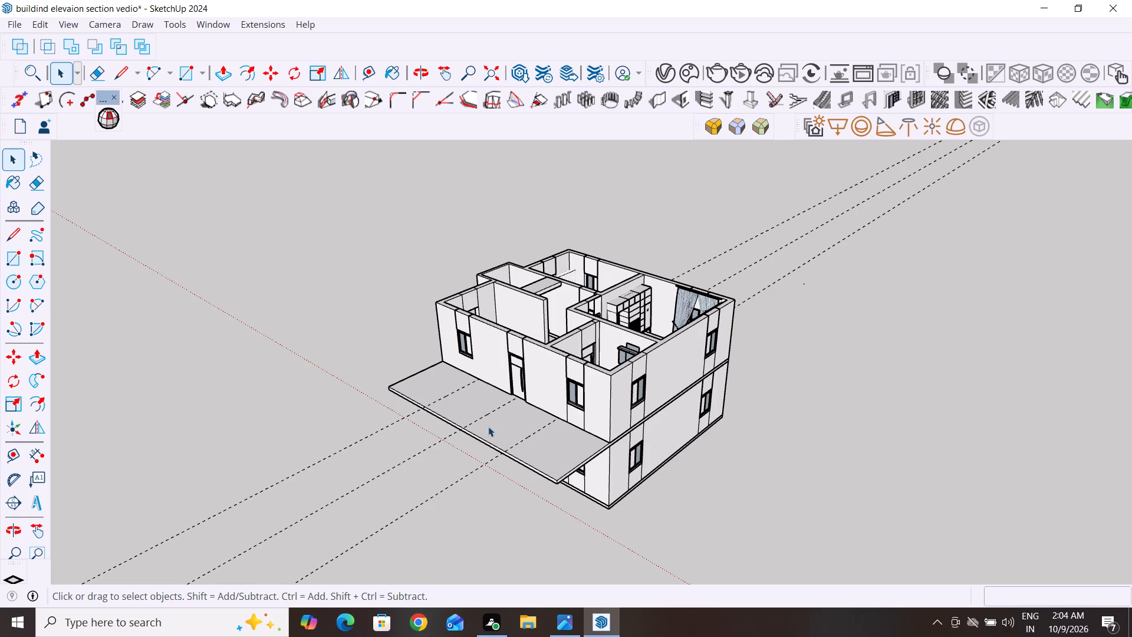
pyautogui.scroll(2, 494, 432)
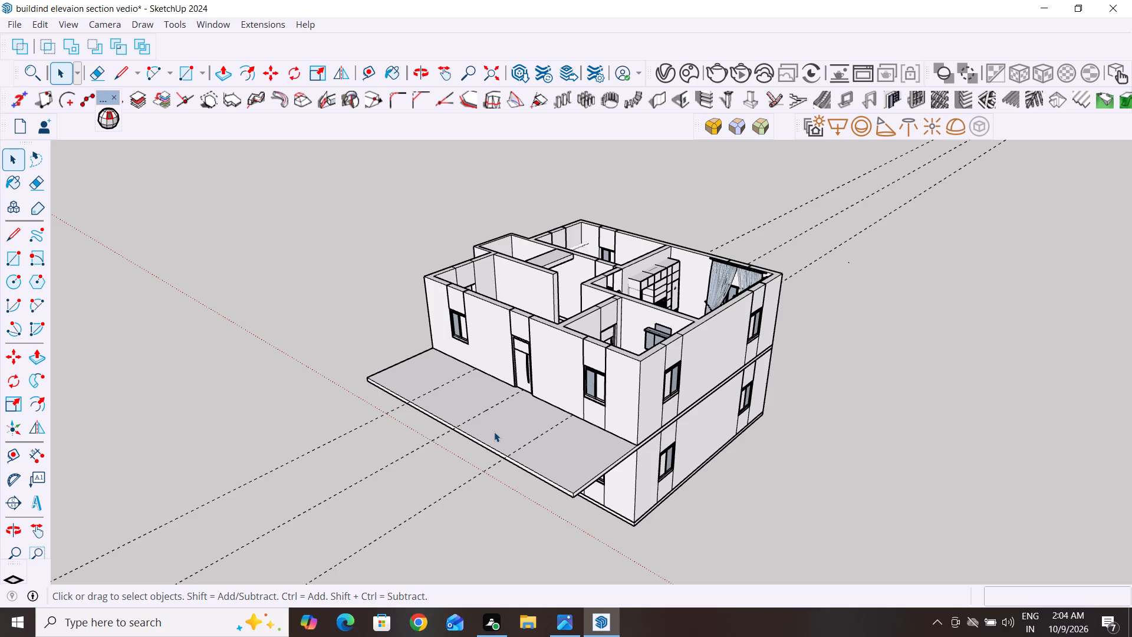
pyautogui.scroll(2, 494, 432)
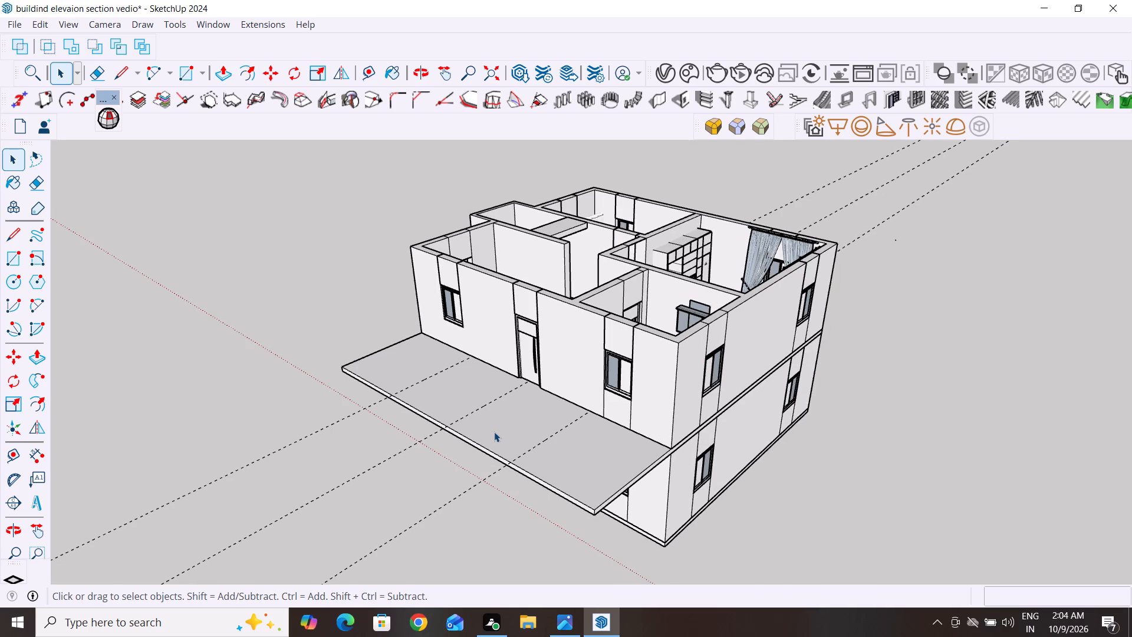
# Draw a 10' line across the terrace overhang along the outer guide nearest the small side canopy, from house wall to front edge.
pyautogui.click(18, 235)
pyautogui.scroll(3, 471, 359)
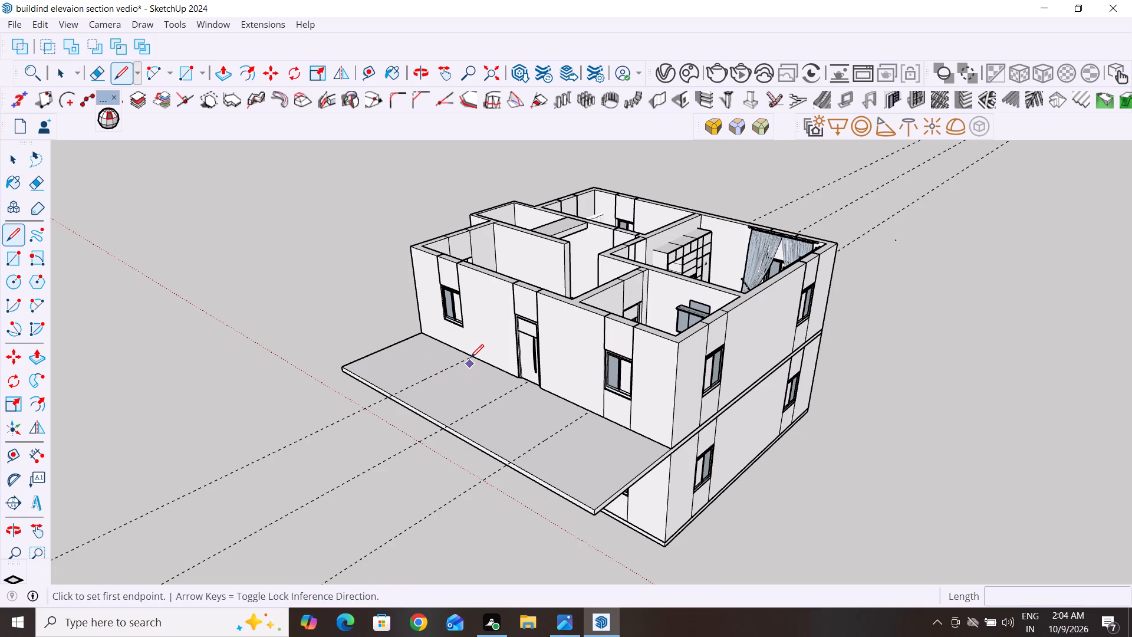
pyautogui.scroll(4, 470, 357)
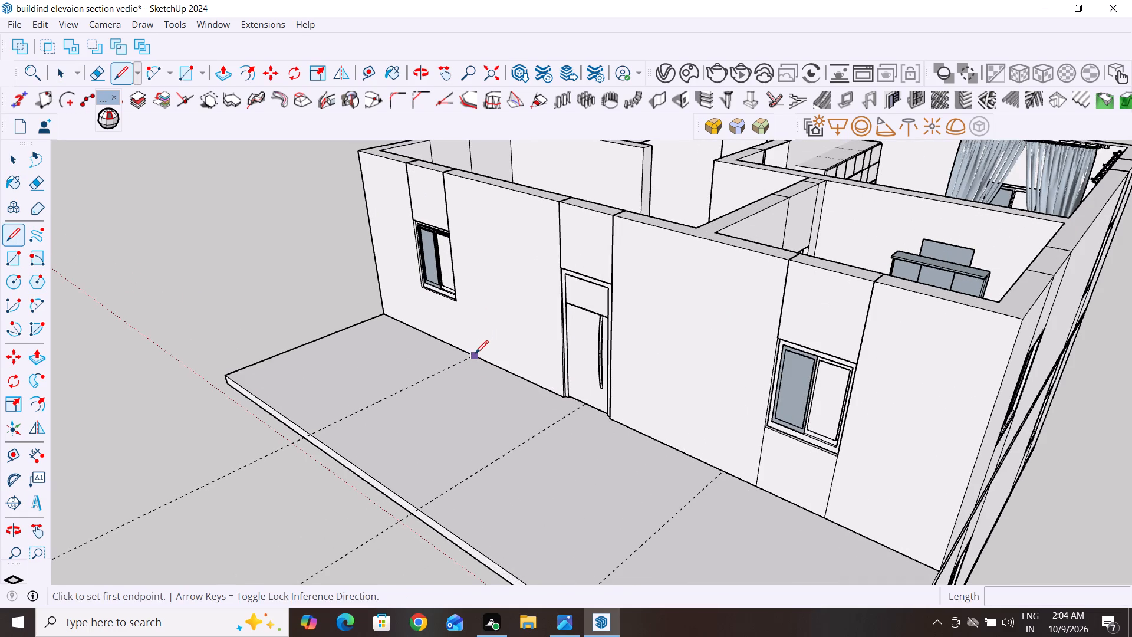
pyautogui.click(475, 353)
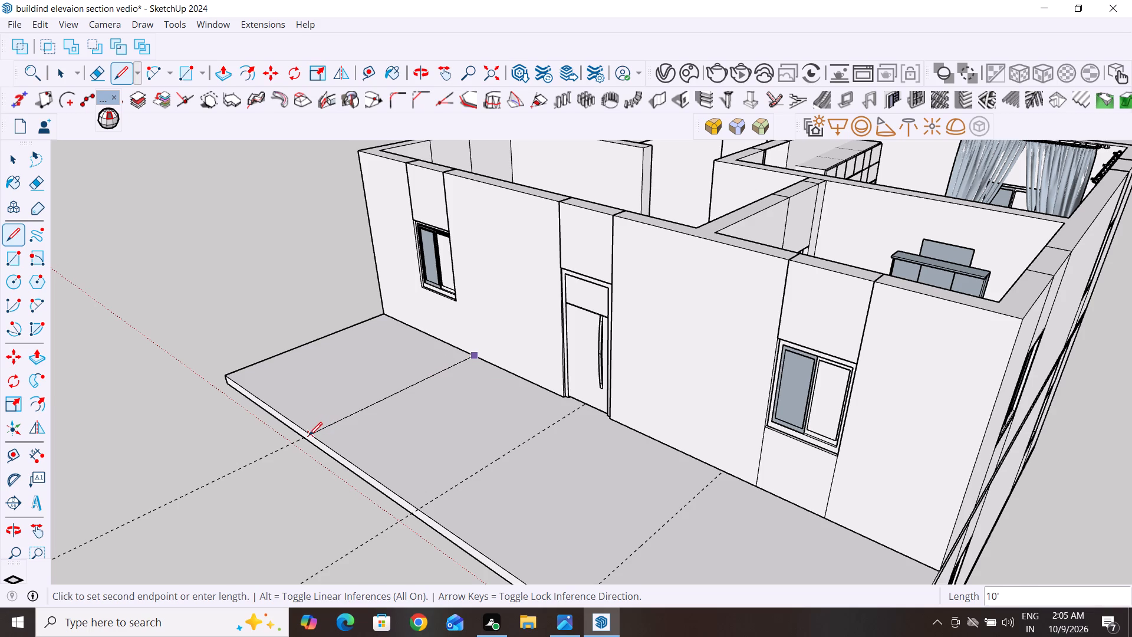
pyautogui.click(308, 435)
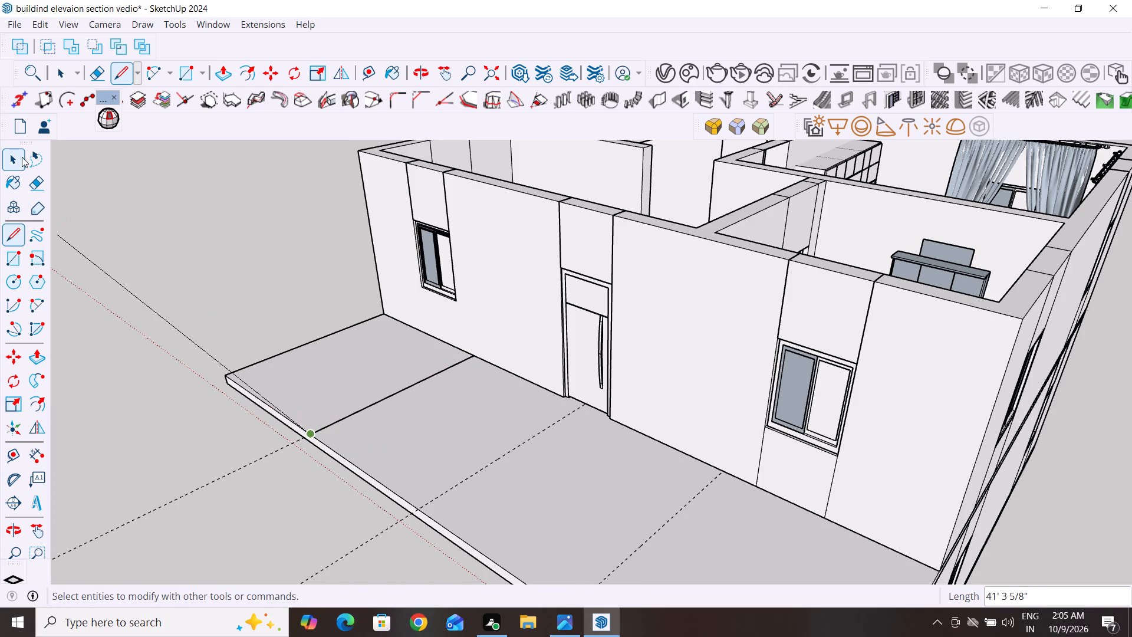
pyautogui.click(22, 157)
# Draw a 10' line across the terrace overhang along the outer guide farthest from the small side canopy, from house wall to front edge.
pyautogui.click(16, 235)
pyautogui.scroll(-2, 444, 318)
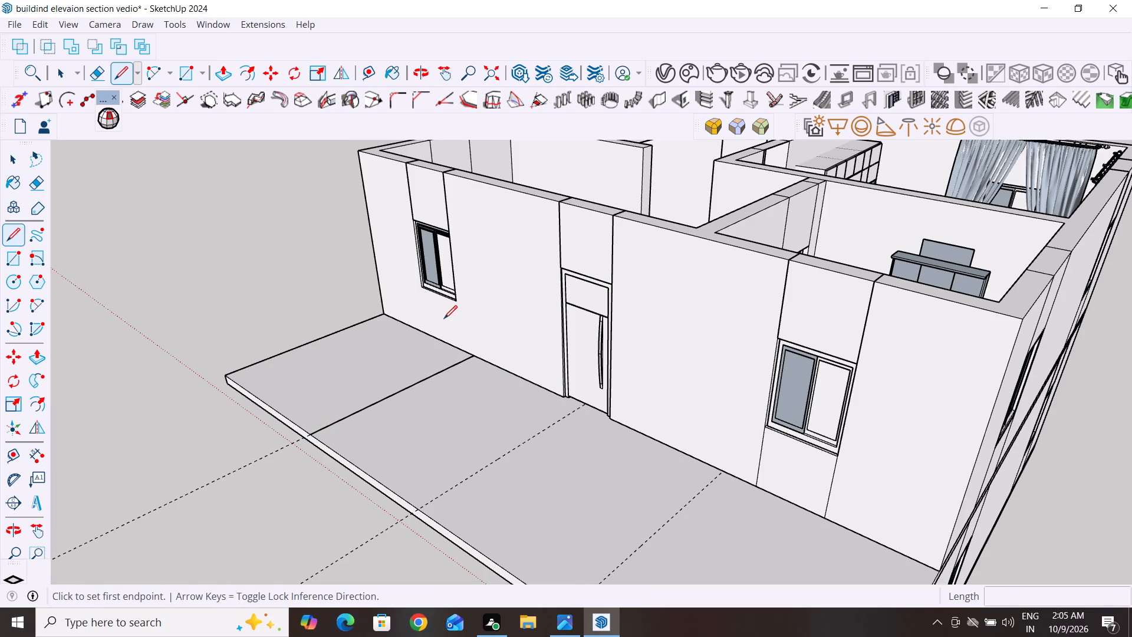
pyautogui.scroll(-2, 444, 318)
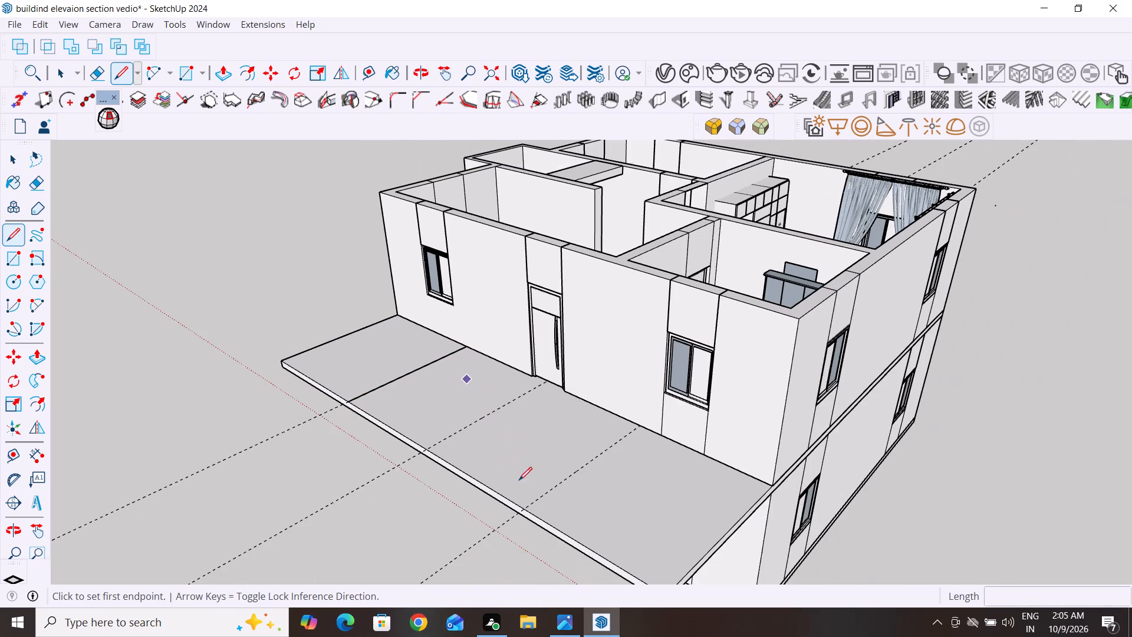
pyautogui.scroll(3, 537, 536)
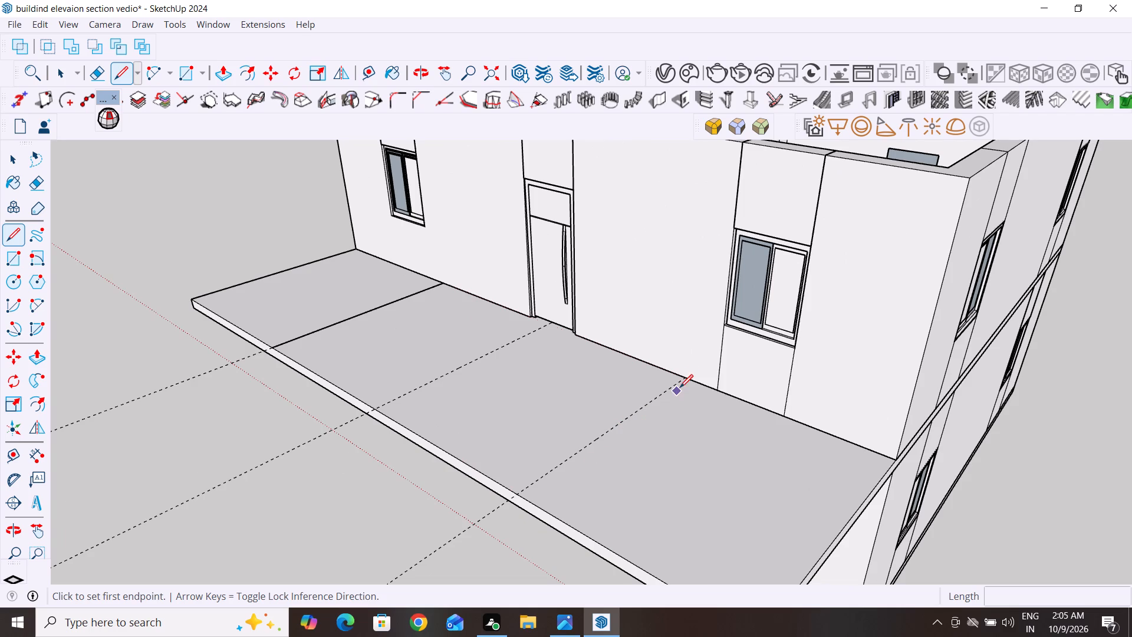
pyautogui.click(683, 378)
pyautogui.click(514, 493)
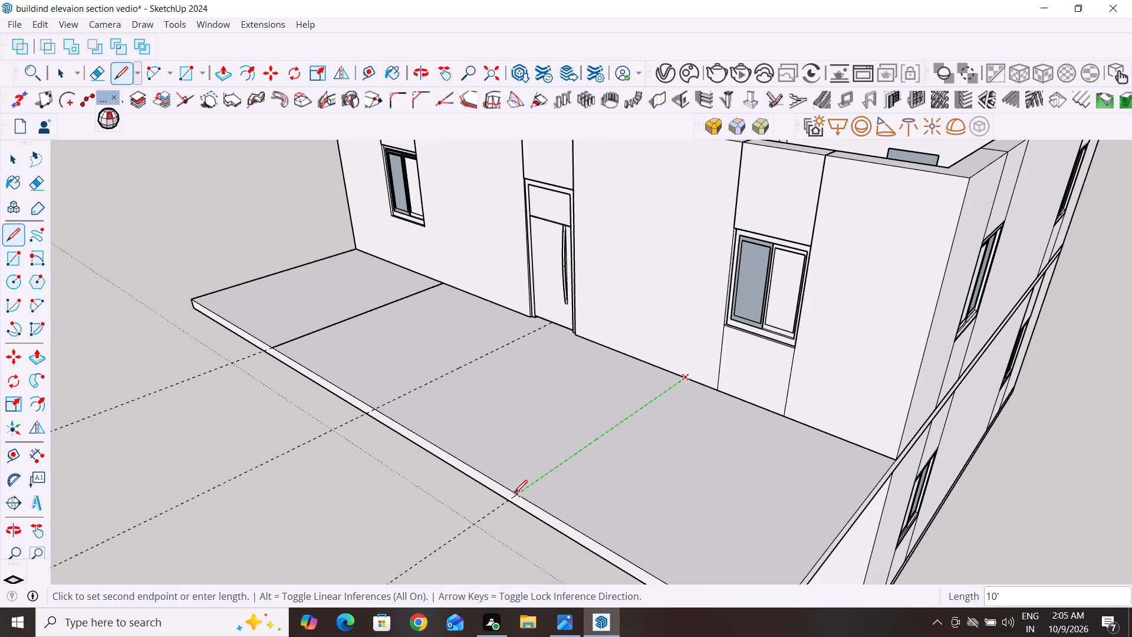
pyautogui.click(18, 153)
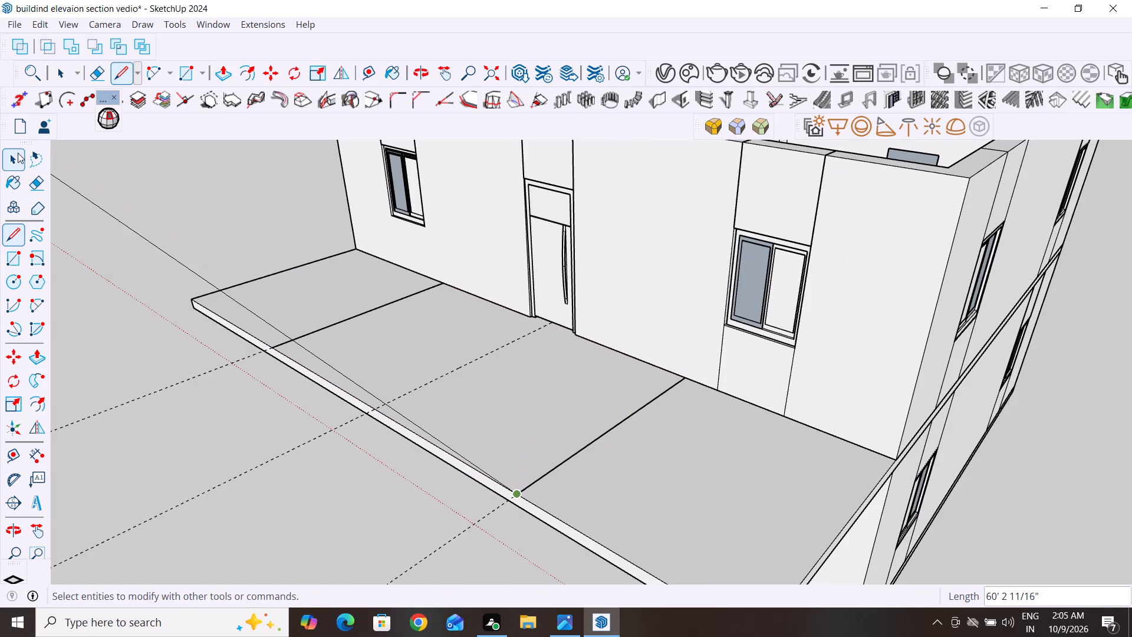
pyautogui.click(231, 239)
# Examine the divided terrace overhang against both storeys' doors and windows, from the corner and from the front.
pyautogui.scroll(-1, 422, 471)
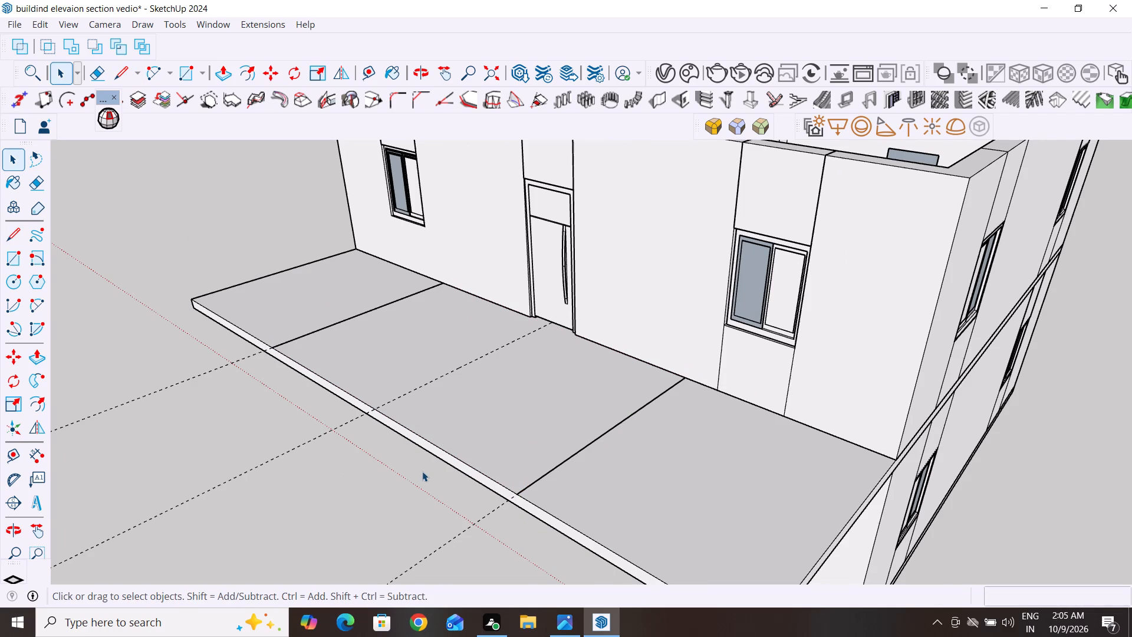
pyautogui.scroll(-2, 422, 471)
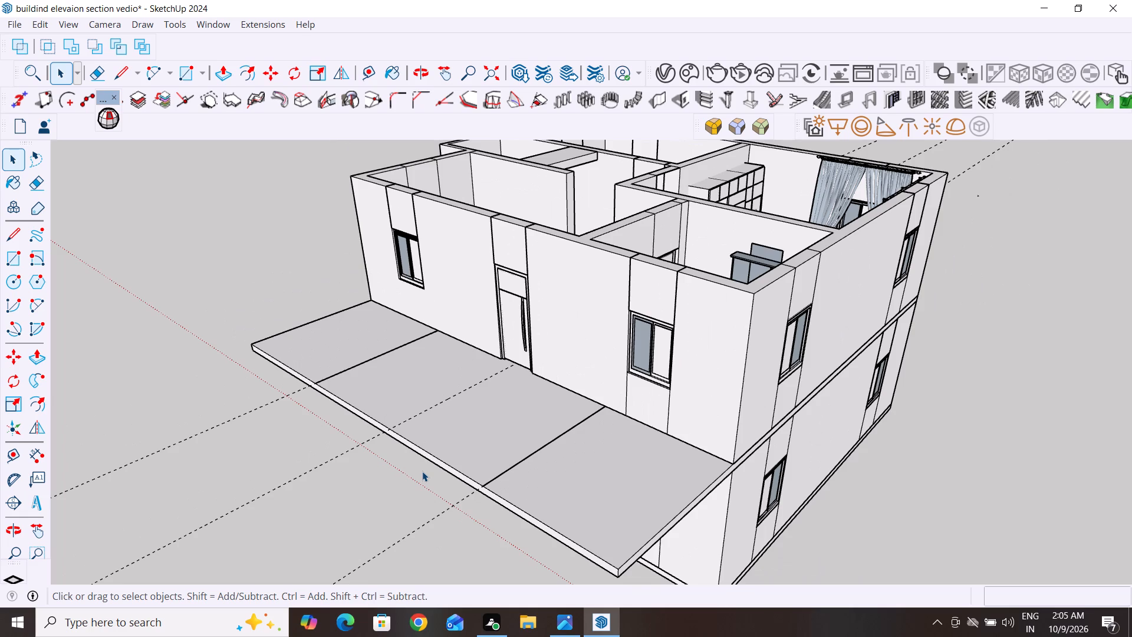
pyautogui.scroll(-1, 422, 471)
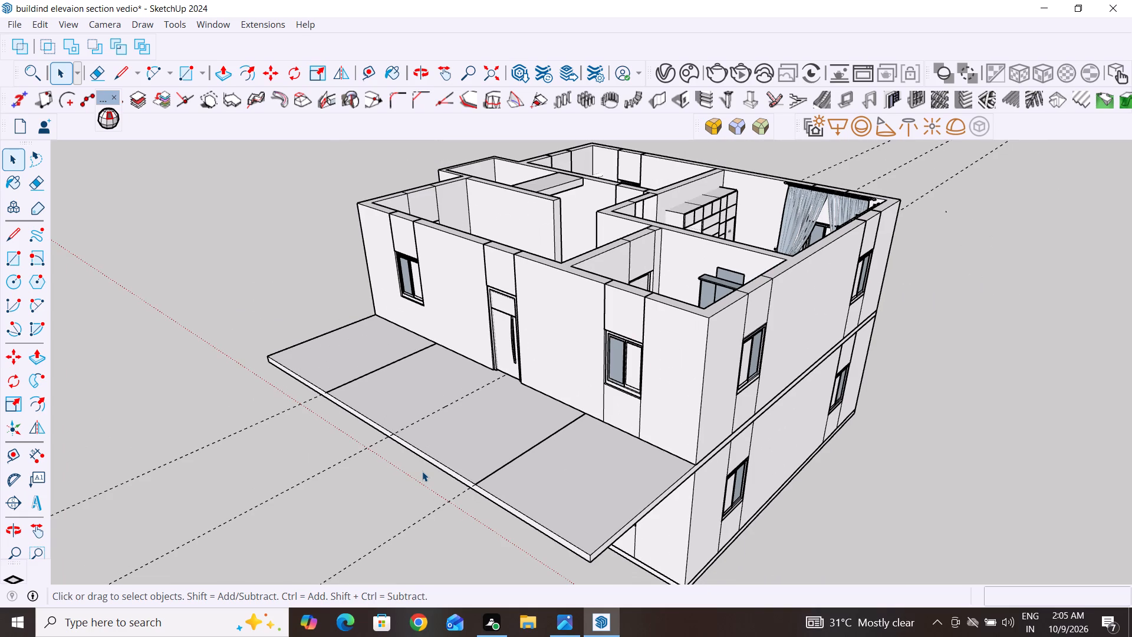
pyautogui.scroll(-2, 682, 395)
pyautogui.moveTo(927, 376); pyautogui.dragTo(871, 400, button='middle')
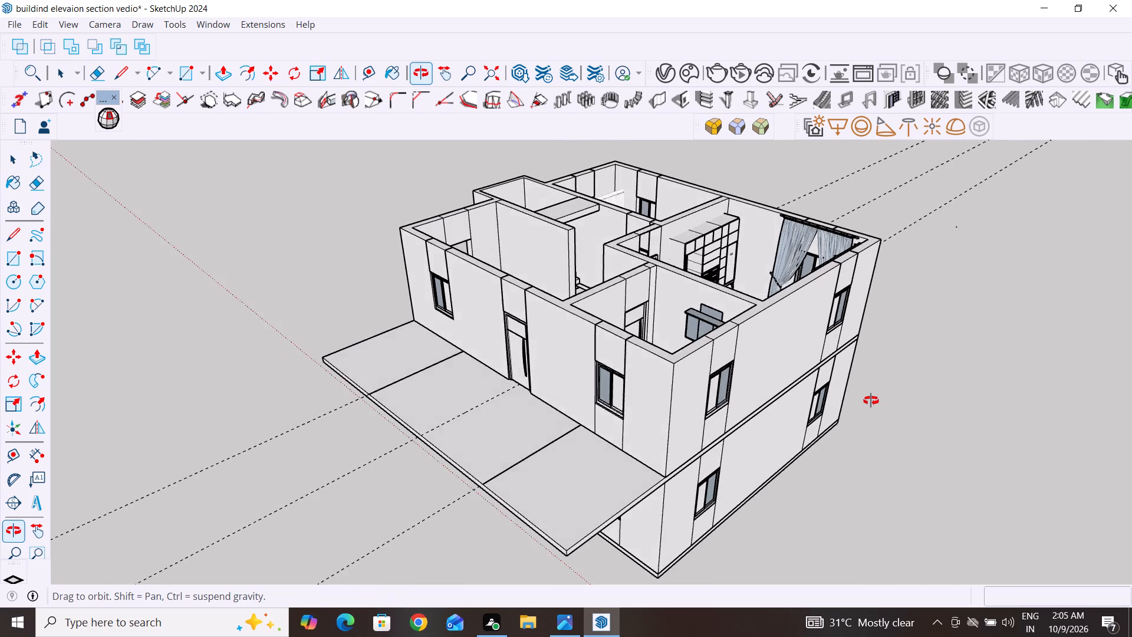
pyautogui.moveTo(871, 400); pyautogui.dragTo(865, 375, button='middle')
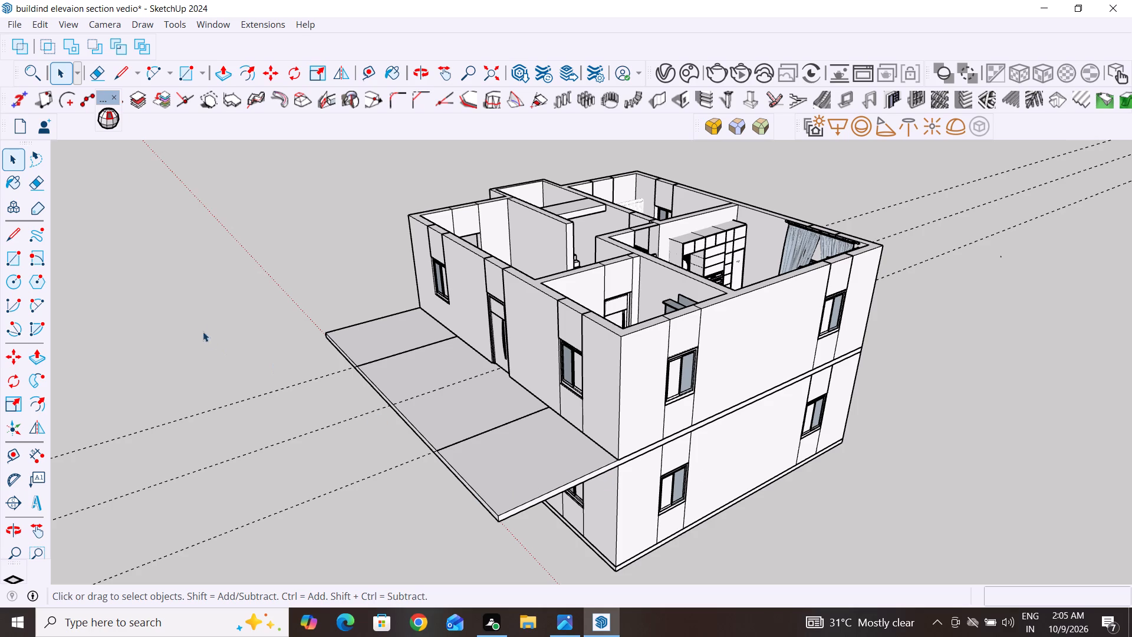
pyautogui.click(184, 208)
pyautogui.scroll(1, 374, 480)
pyautogui.scroll(-3, 374, 480)
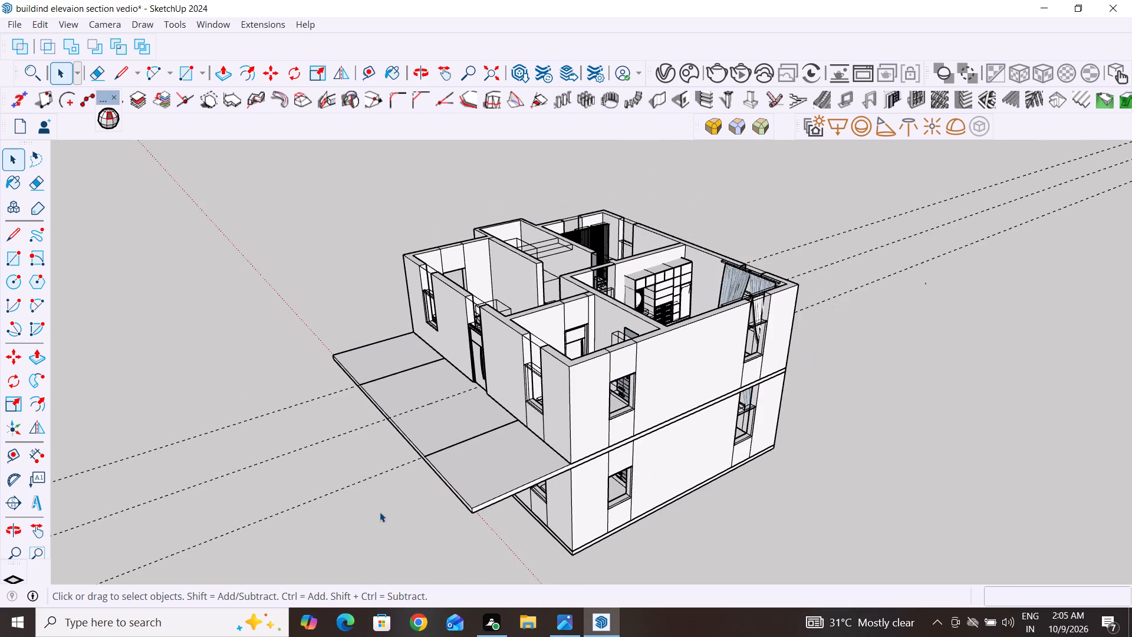
pyautogui.scroll(1, 566, 544)
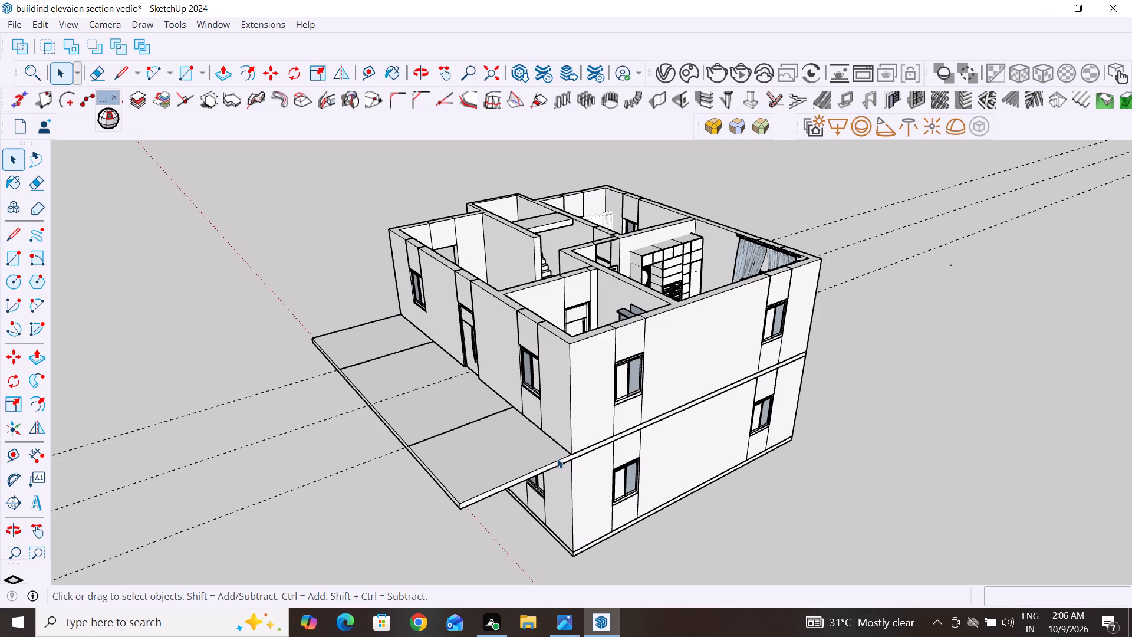
pyautogui.scroll(-2, 557, 458)
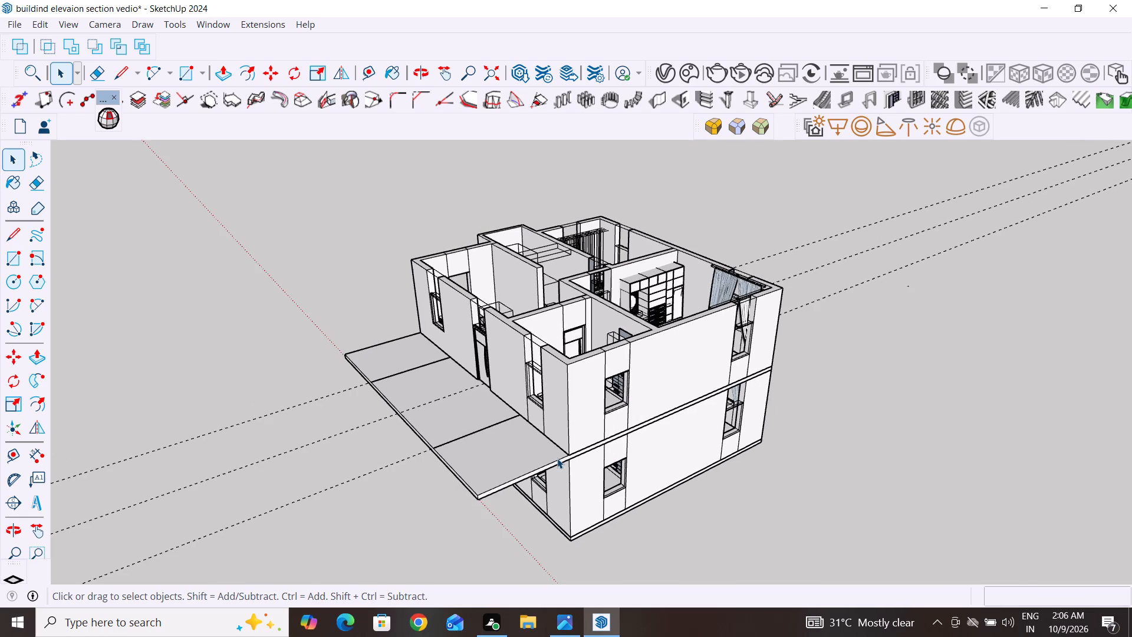
pyautogui.scroll(3, 564, 541)
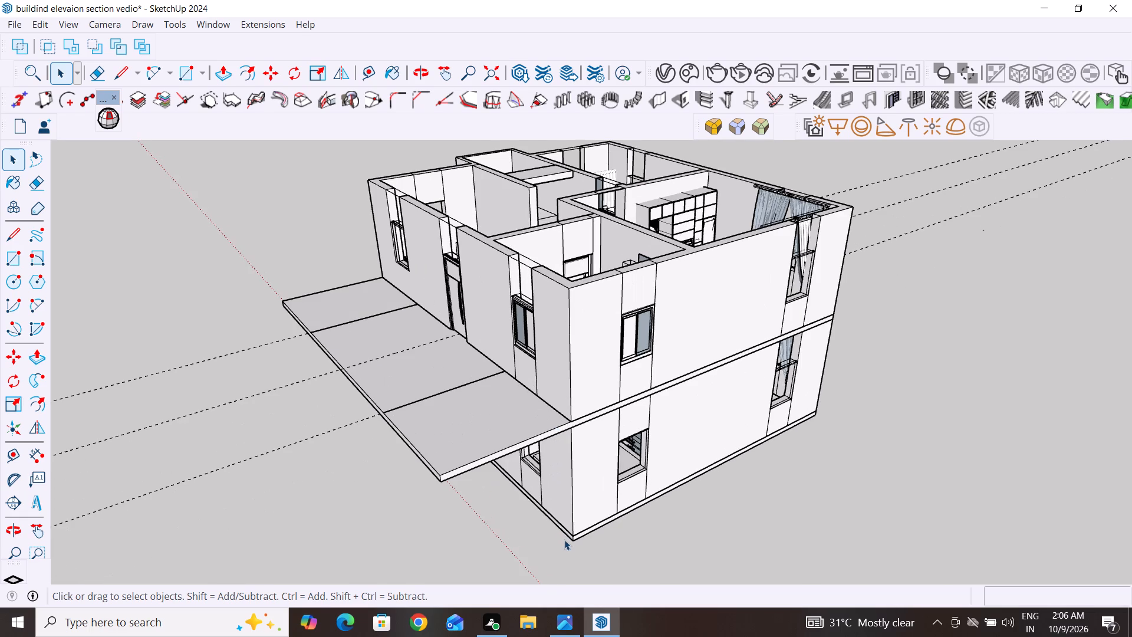
pyautogui.moveTo(558, 524); pyautogui.dragTo(877, 503, button='middle')
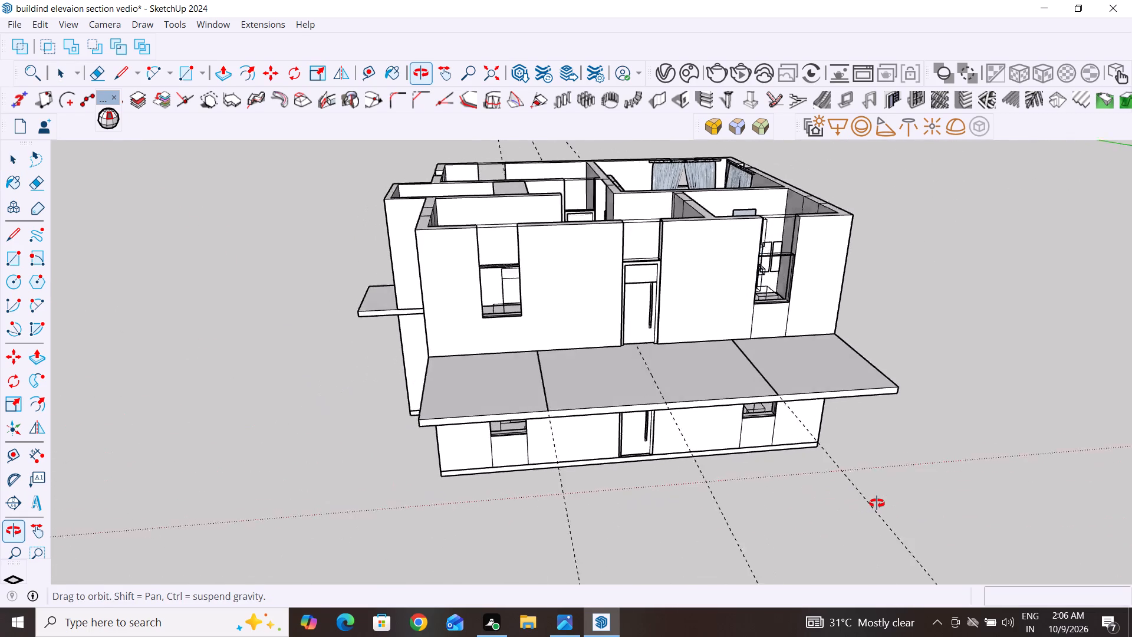
pyautogui.moveTo(877, 503); pyautogui.dragTo(866, 503, button='middle')
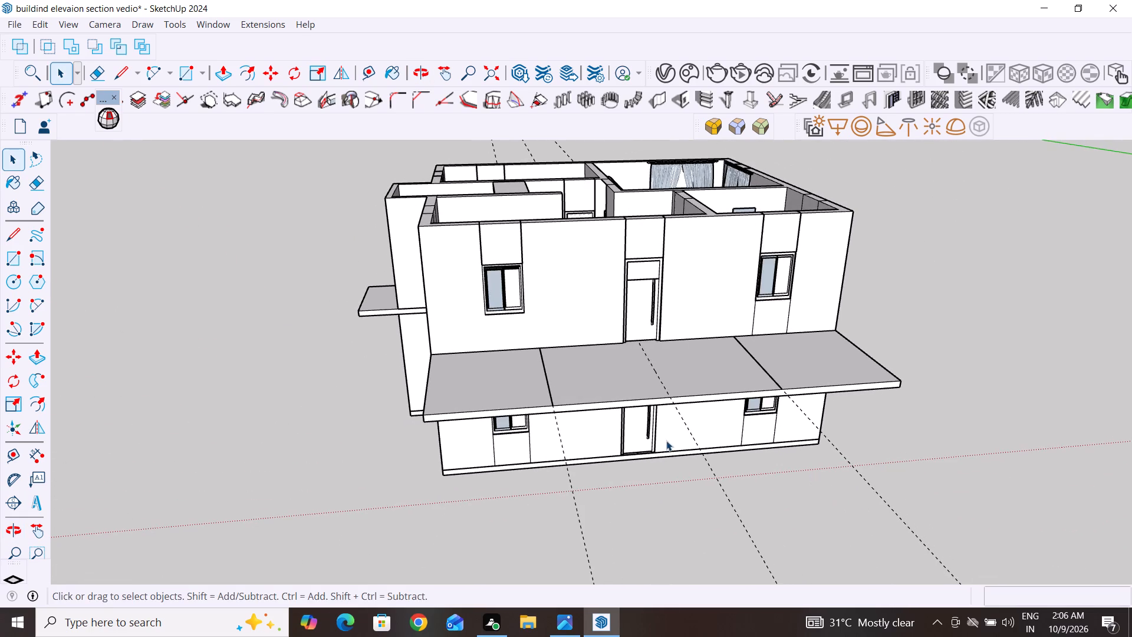
pyautogui.moveTo(666, 441); pyautogui.dragTo(679, 442, button='middle')
pyautogui.scroll(3, 574, 388)
pyautogui.moveTo(601, 444); pyautogui.dragTo(594, 445, button='middle')
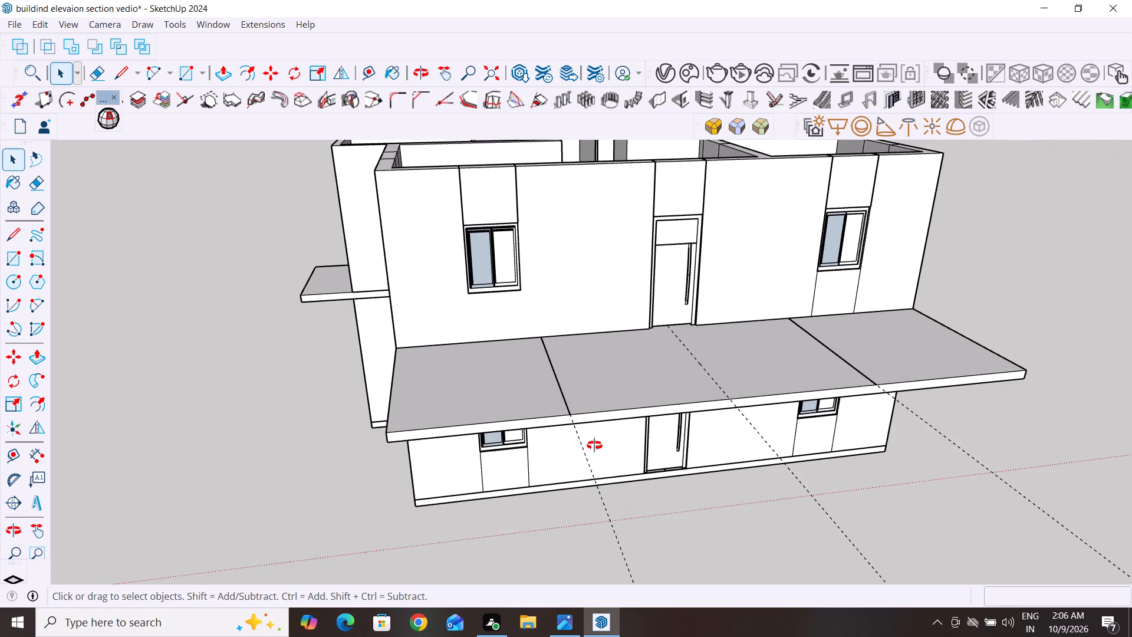
pyautogui.moveTo(594, 445); pyautogui.dragTo(577, 445, button='middle')
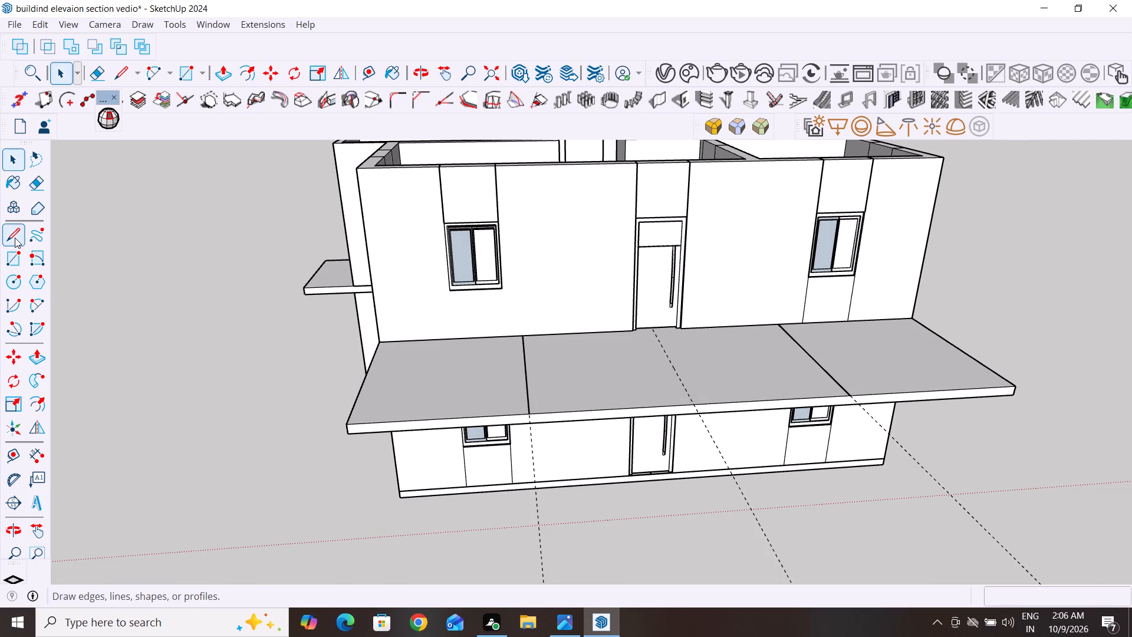
# Place a parallel guide 10" from each of the two lines across the terrace overhang, on the side towards the central guide.
pyautogui.click(14, 238)
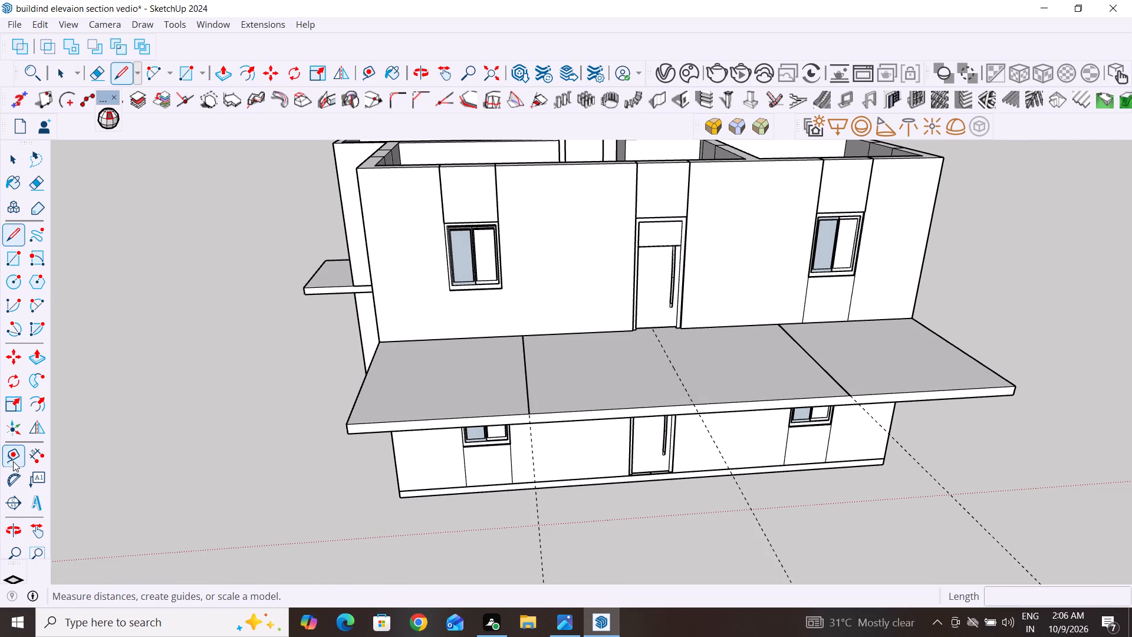
pyautogui.click(13, 461)
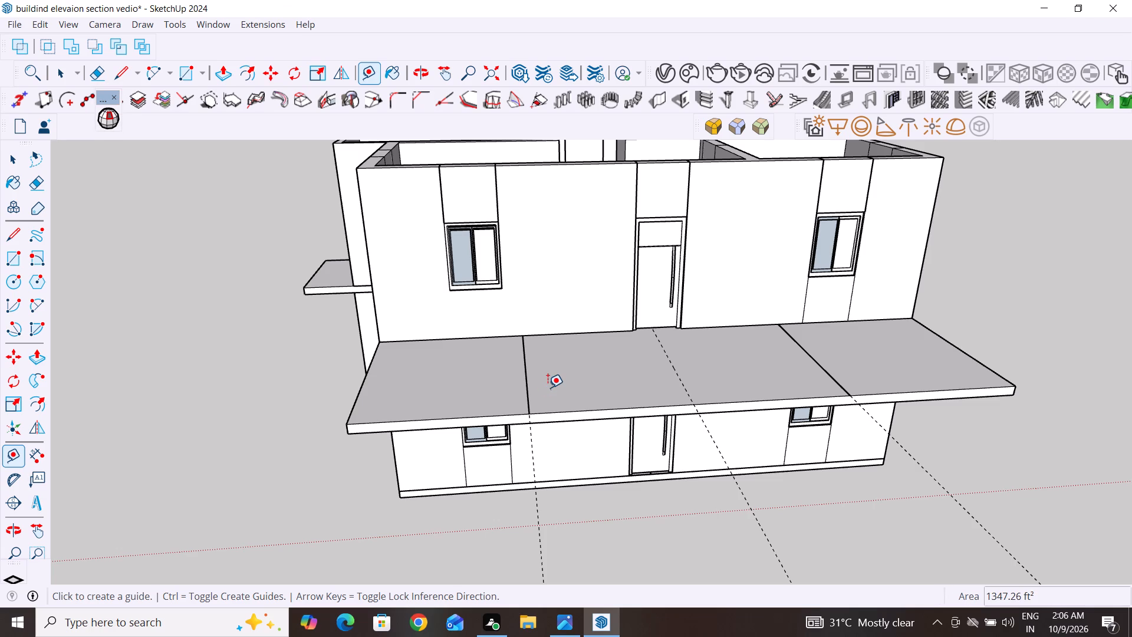
pyautogui.scroll(2, 889, 387)
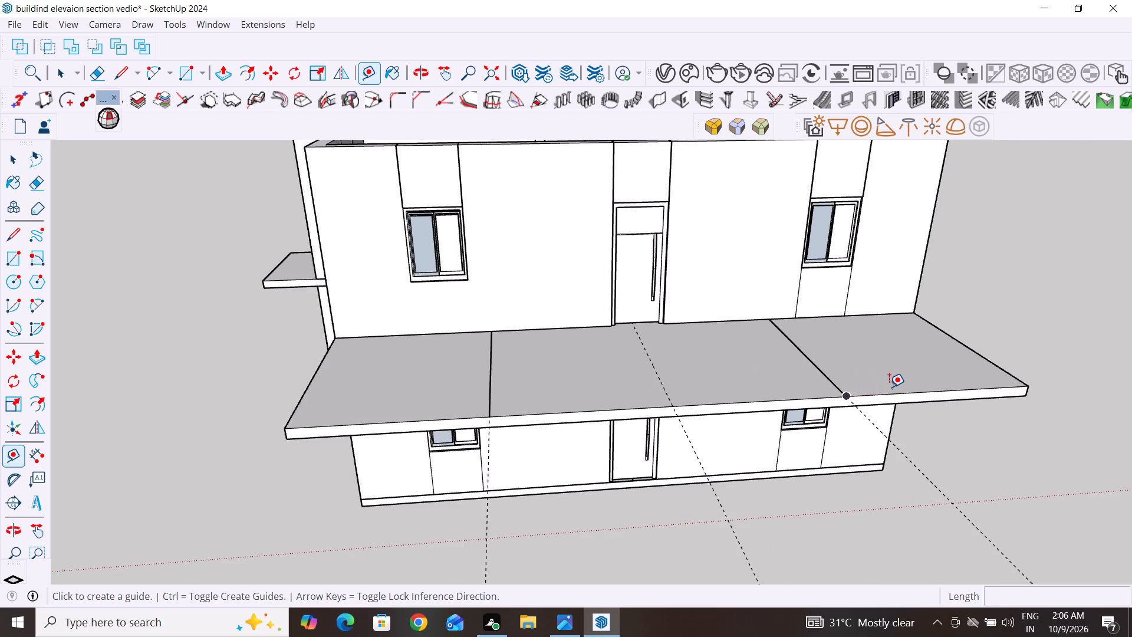
pyautogui.scroll(1, 889, 387)
pyautogui.moveTo(883, 387); pyautogui.dragTo(844, 392, button='middle')
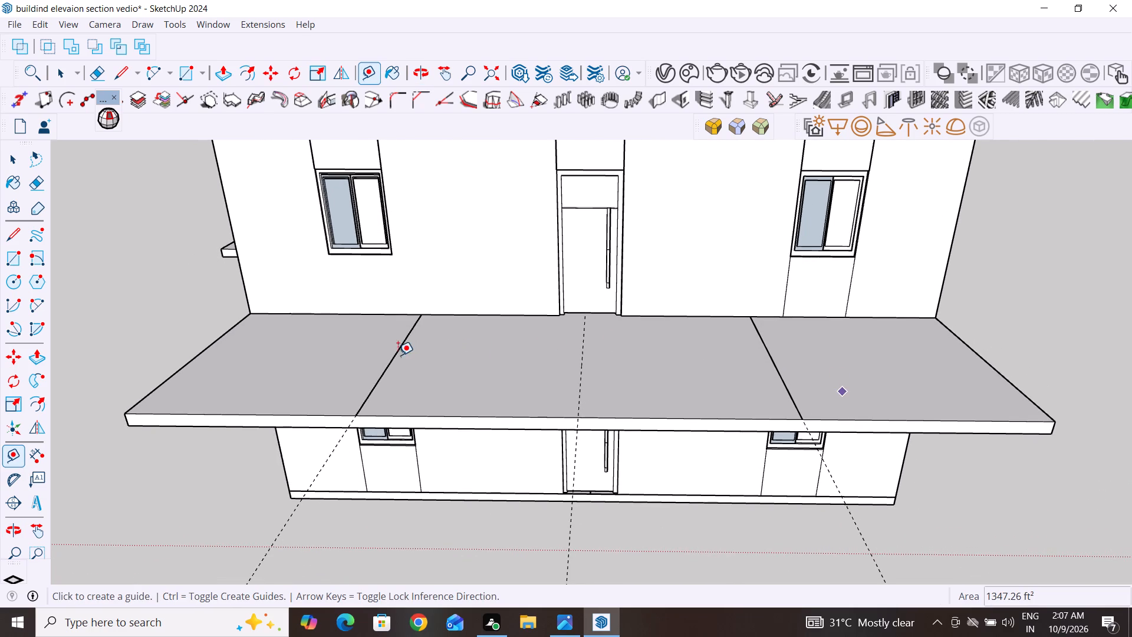
pyautogui.click(391, 356)
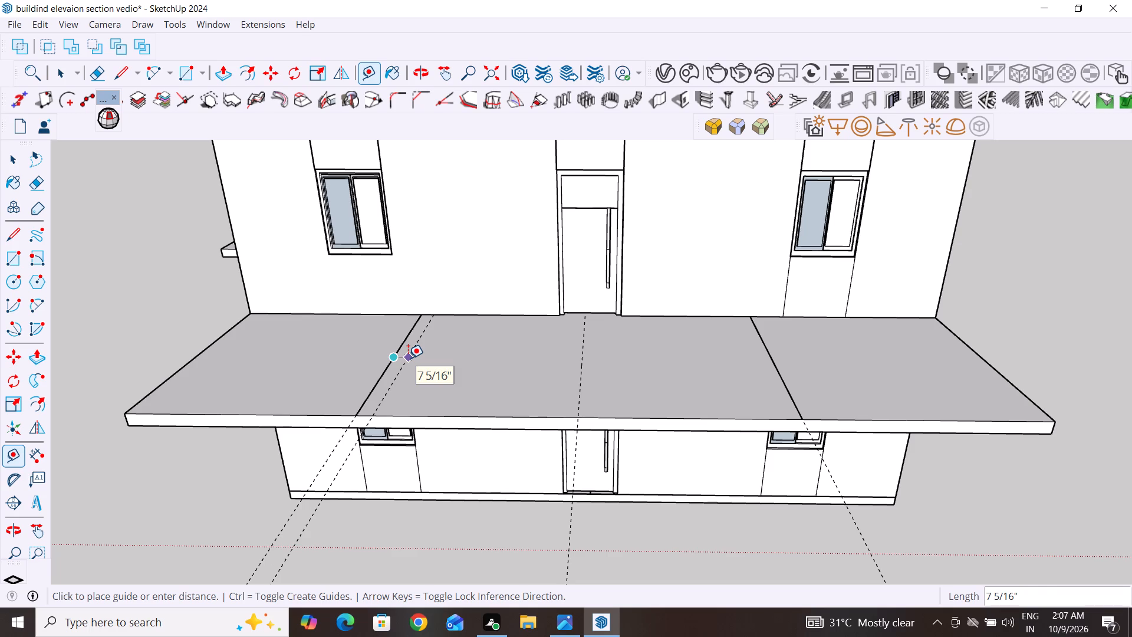
pyautogui.write('10"')
pyautogui.press('Return')
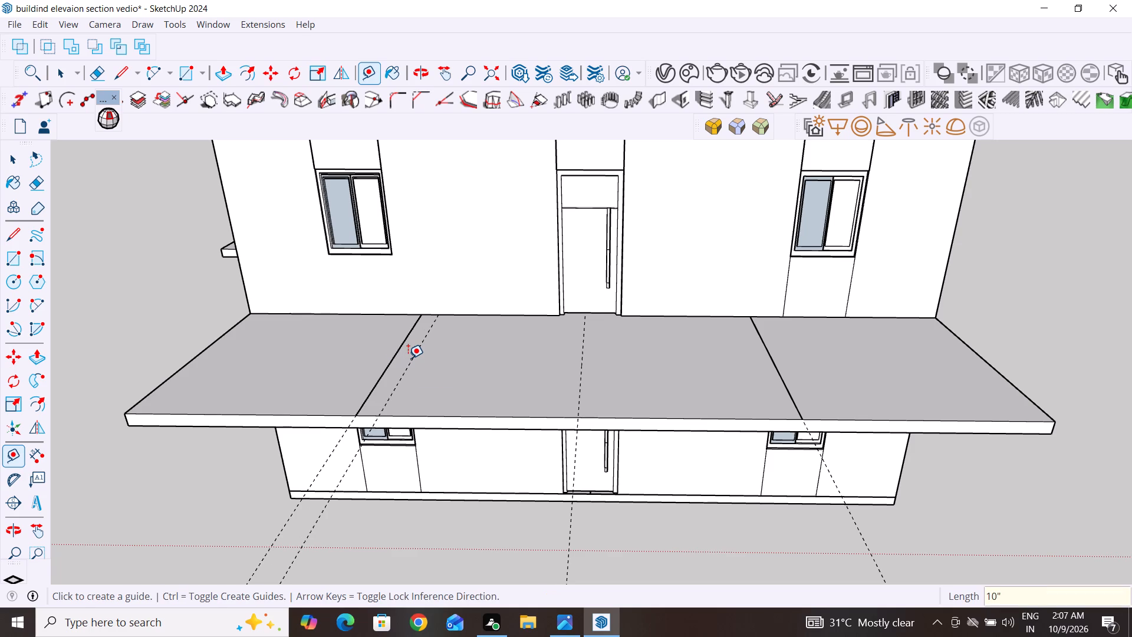
pyautogui.click(779, 379)
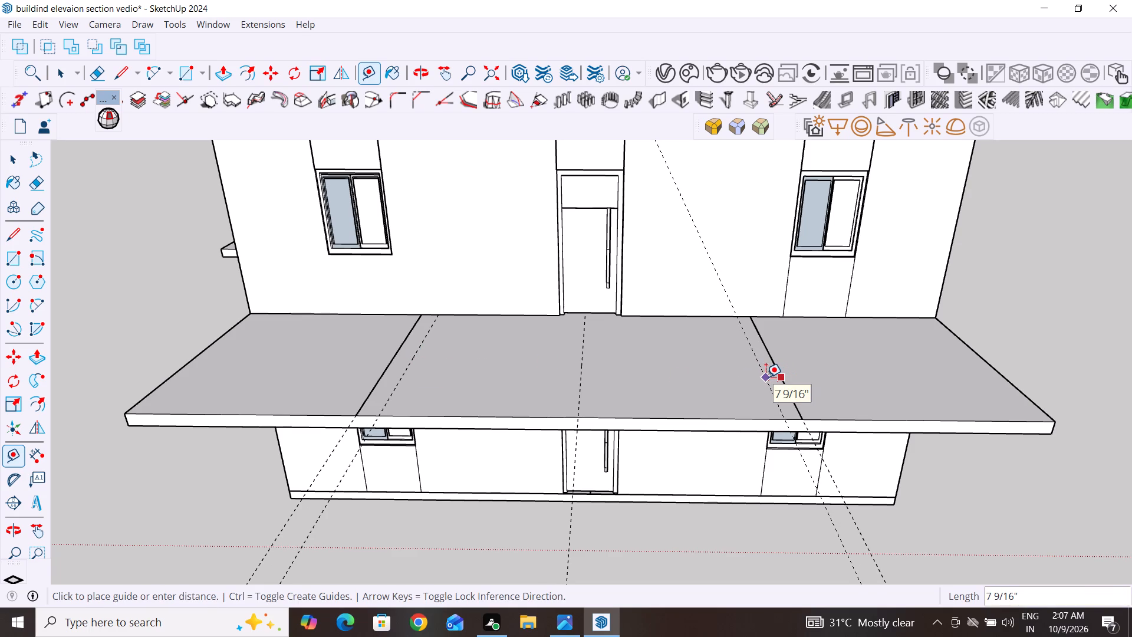
pyautogui.write('10"')
pyautogui.press('Return')
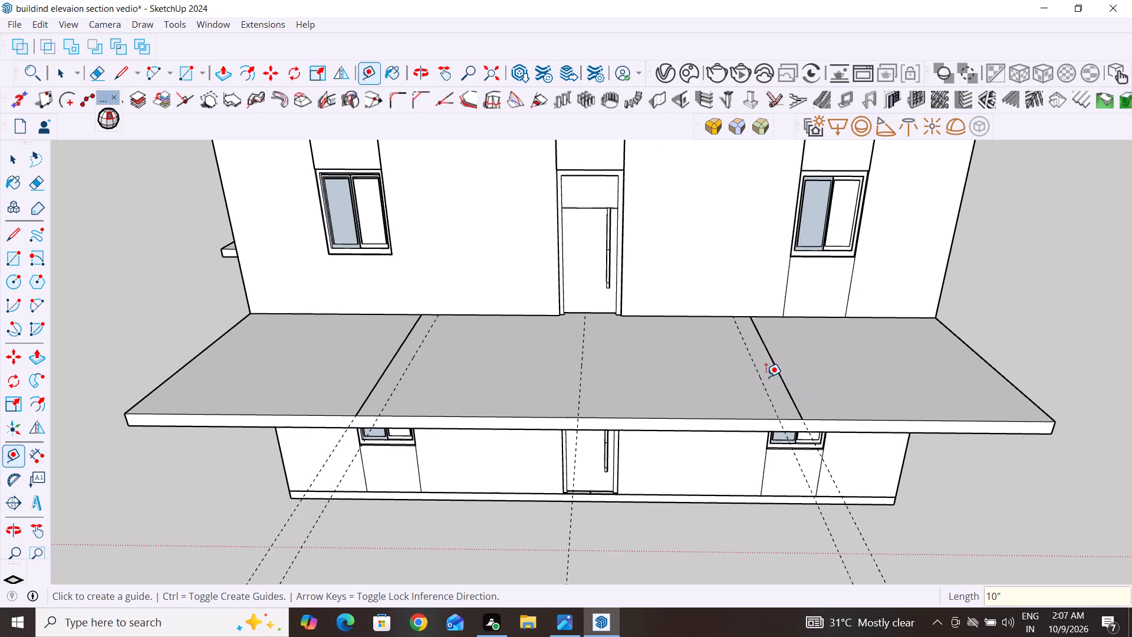
# Draw a 10' line from house wall to terrace front edge along the 10" offset guide nearest the small side canopy.
pyautogui.click(17, 241)
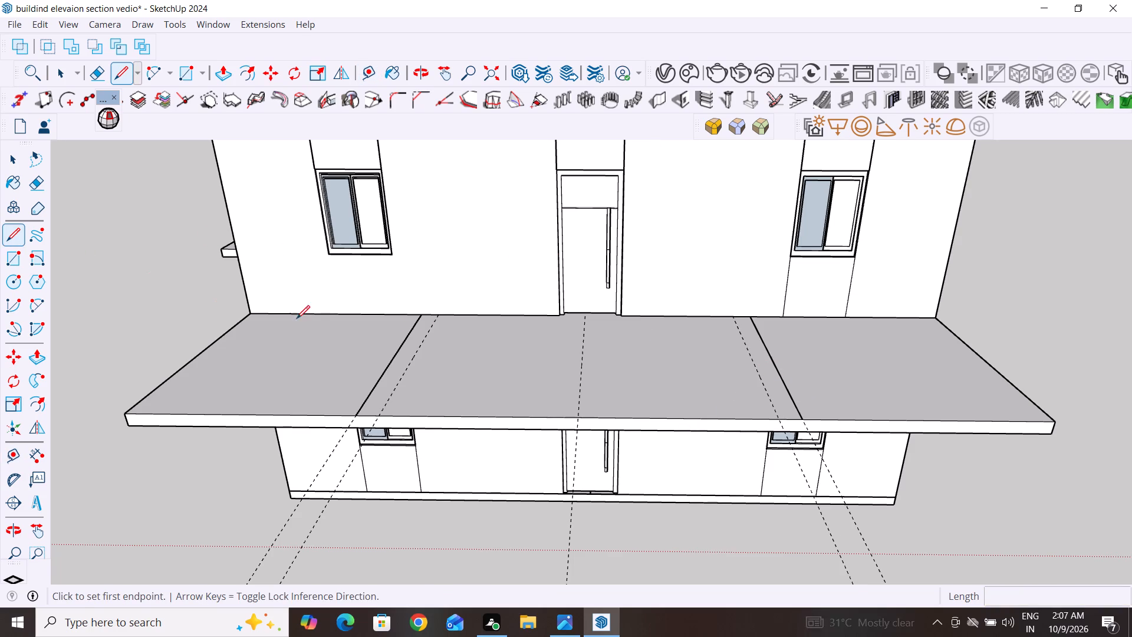
pyautogui.click(435, 317)
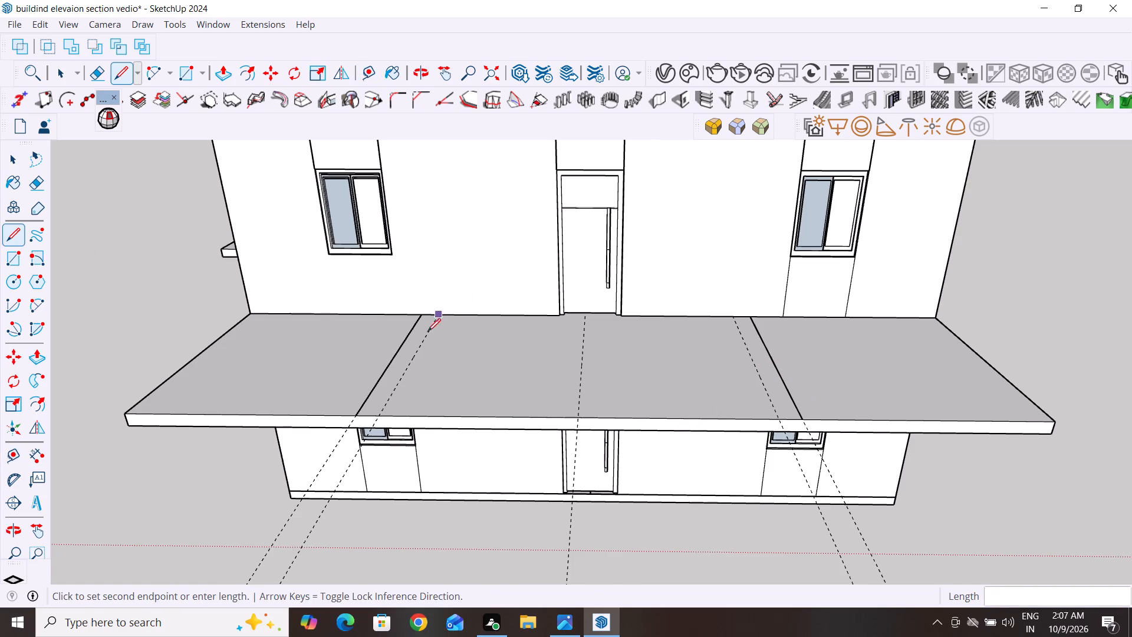
pyautogui.click(377, 416)
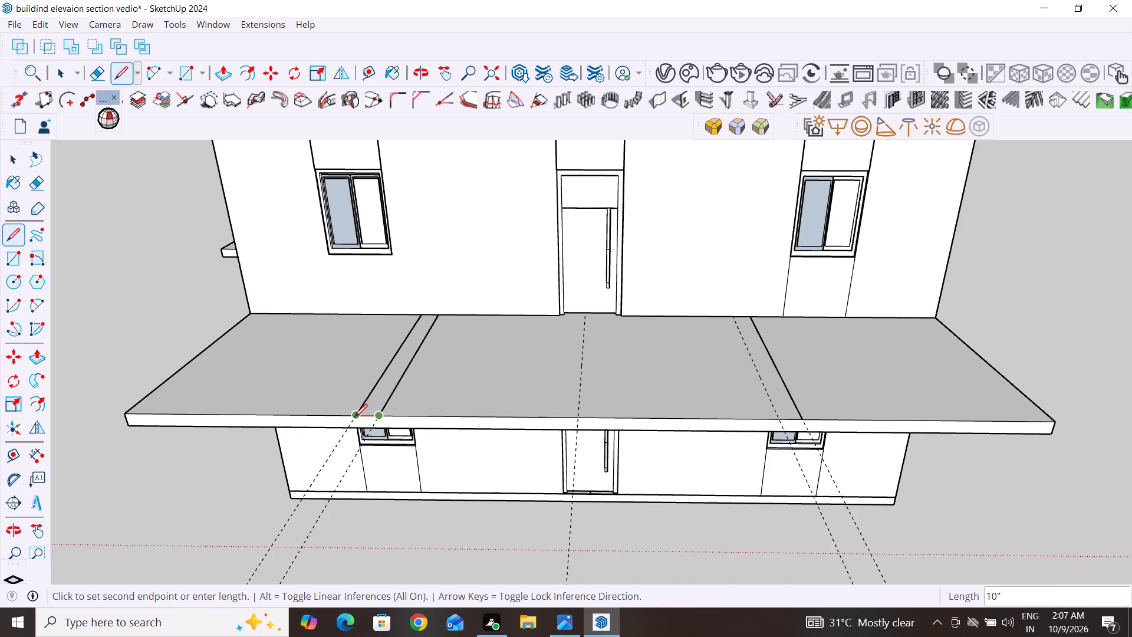
# Close the 10" strip nearest the small side canopy with a 10" line along the terrace overhang's front edge.
pyautogui.click(355, 416)
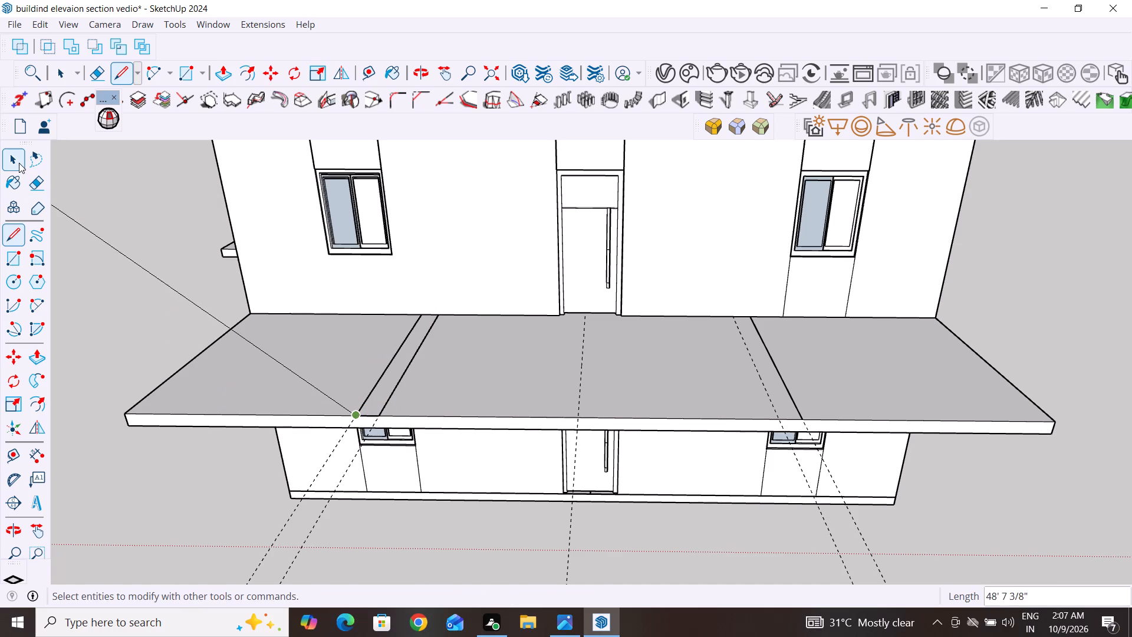
pyautogui.click(17, 157)
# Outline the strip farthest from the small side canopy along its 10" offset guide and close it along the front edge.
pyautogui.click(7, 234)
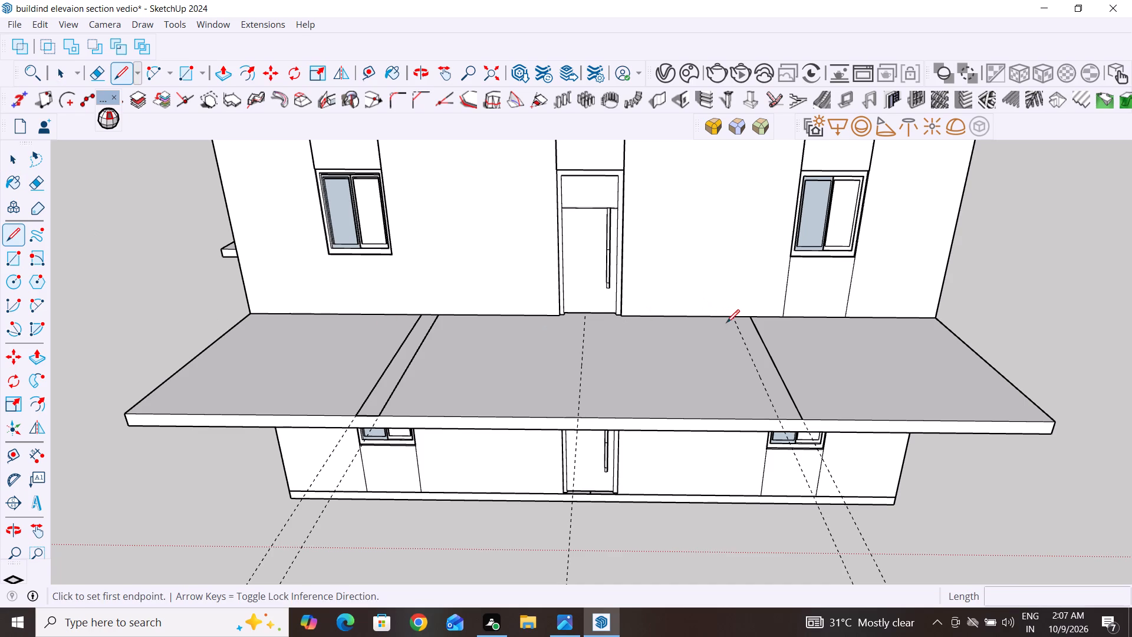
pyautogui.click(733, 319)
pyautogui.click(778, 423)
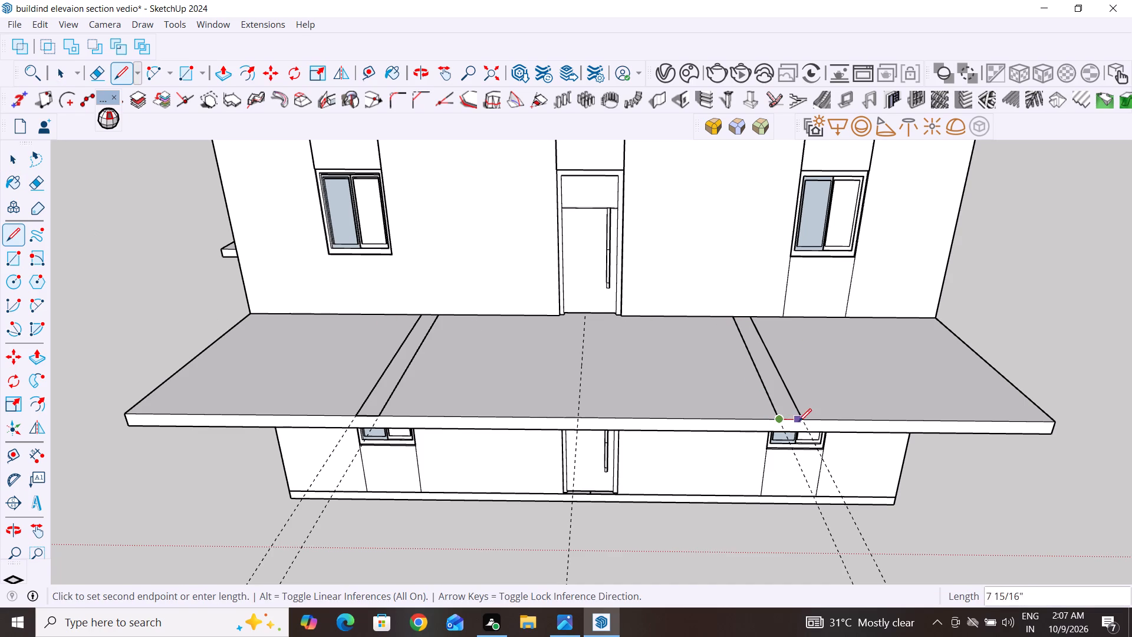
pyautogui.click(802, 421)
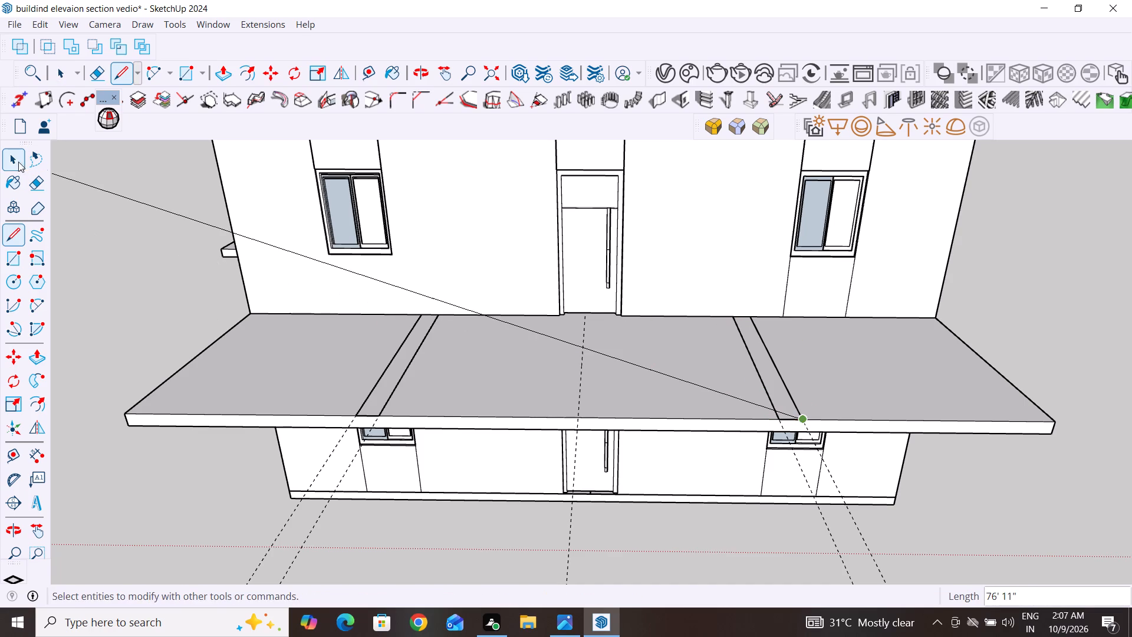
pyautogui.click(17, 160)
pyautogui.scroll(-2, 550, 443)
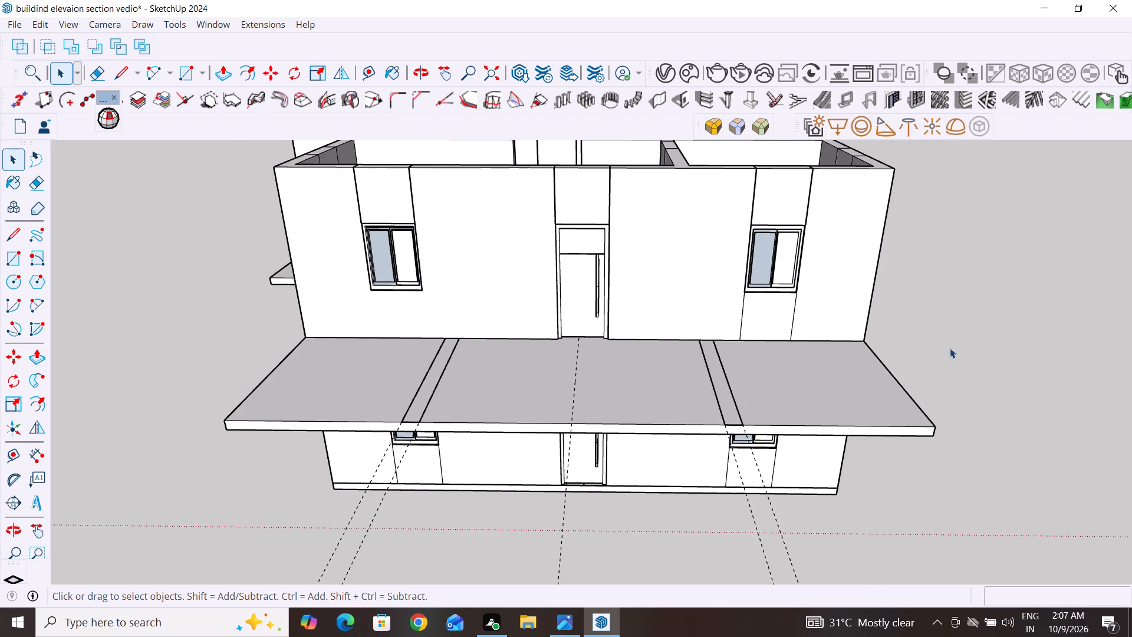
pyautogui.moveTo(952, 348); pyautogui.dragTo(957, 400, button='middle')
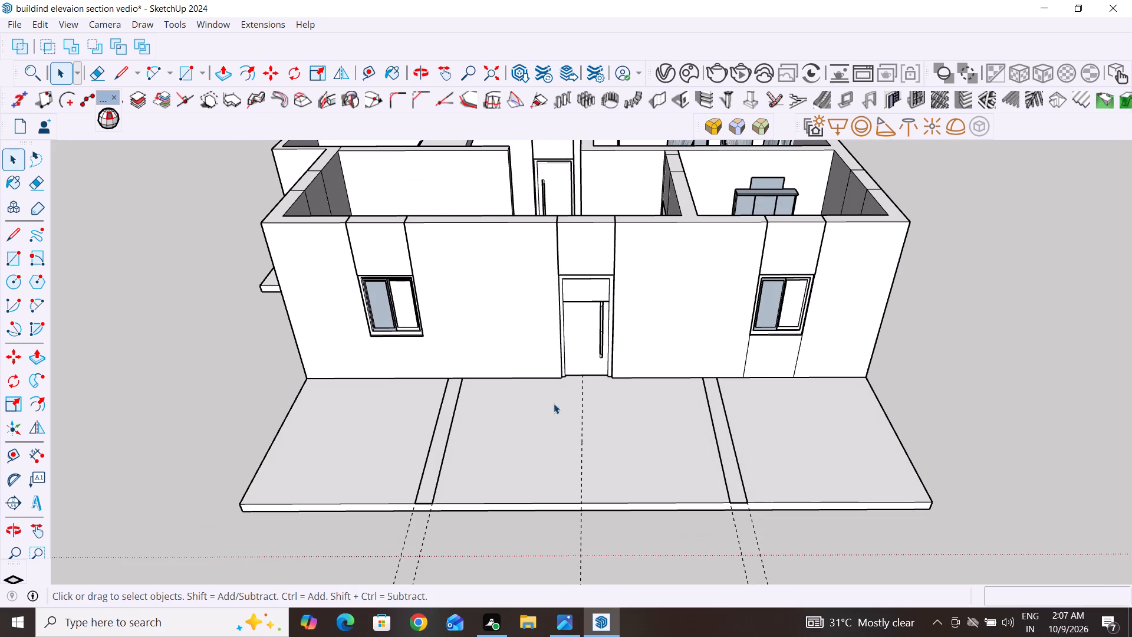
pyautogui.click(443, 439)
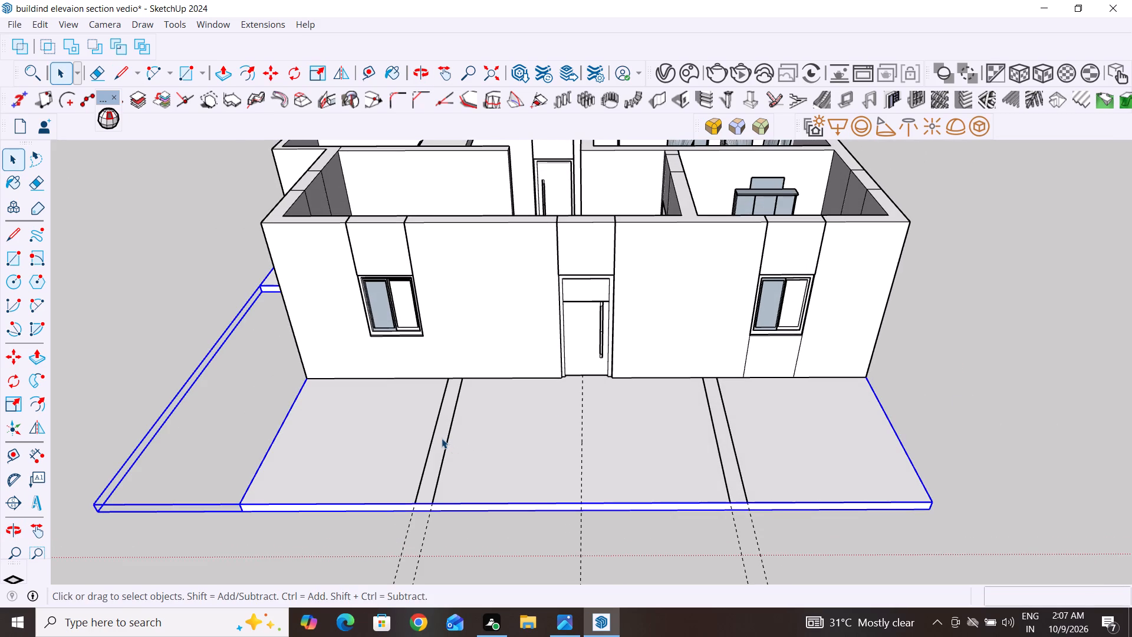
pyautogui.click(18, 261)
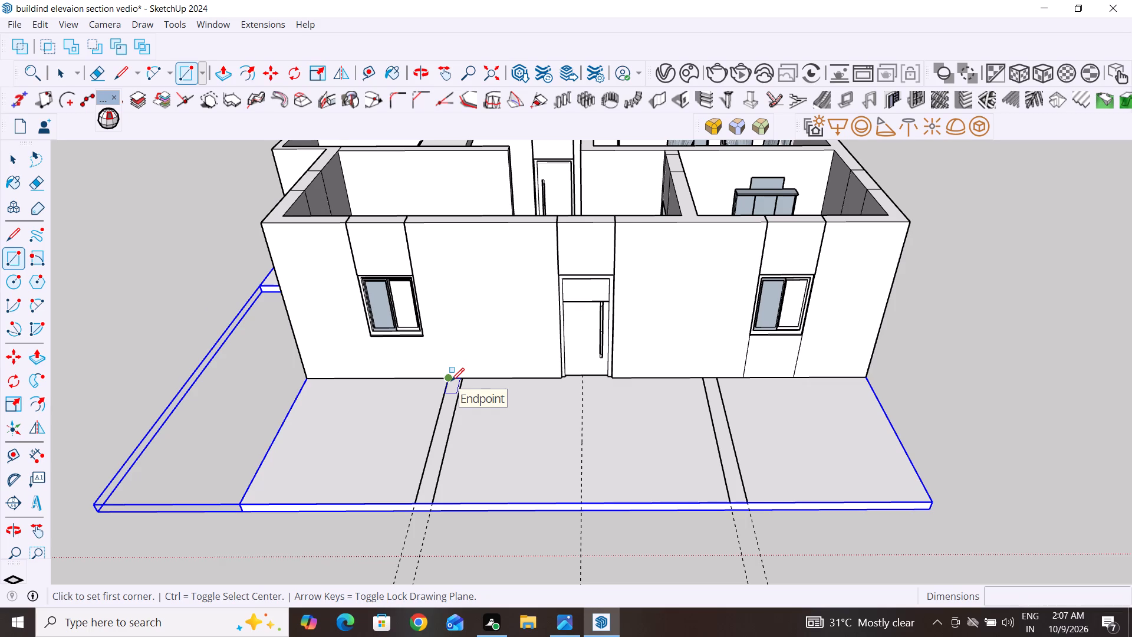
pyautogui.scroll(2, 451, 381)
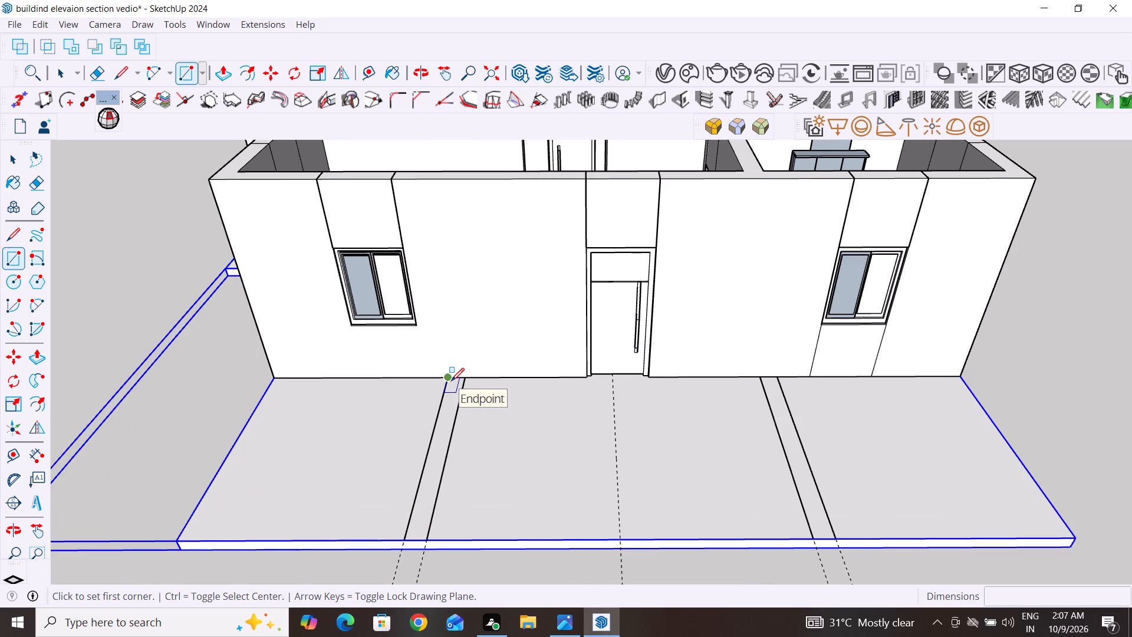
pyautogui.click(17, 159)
# Delete the two inner strip lines across the terrace overhang and their two 10" offset guides.
pyautogui.click(452, 435)
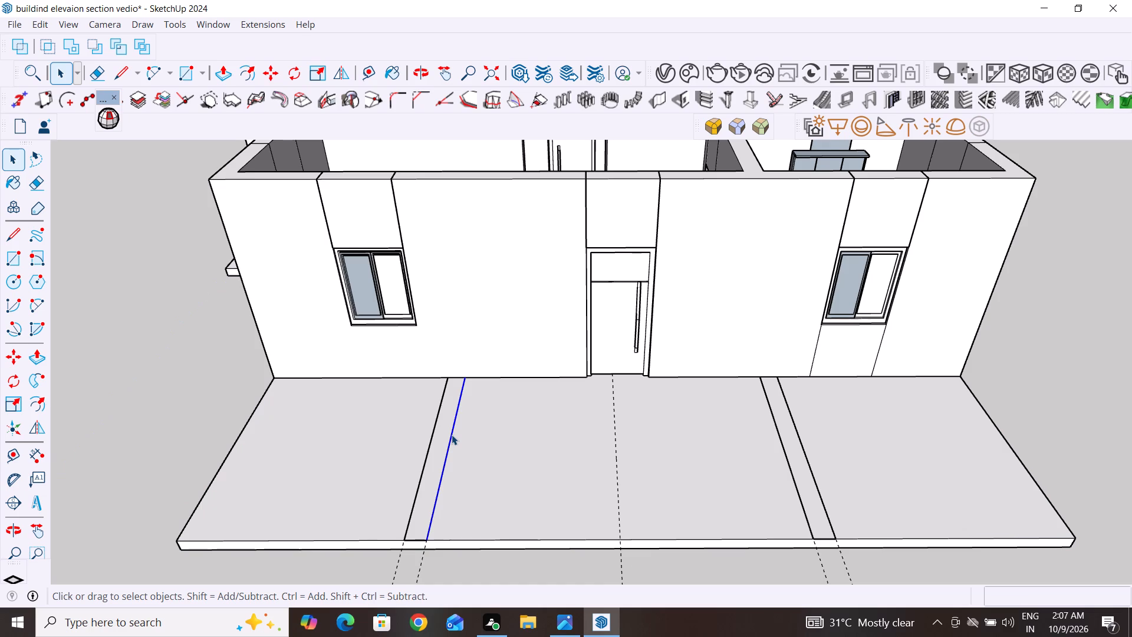
pyautogui.press('Delete')
pyautogui.click(789, 472)
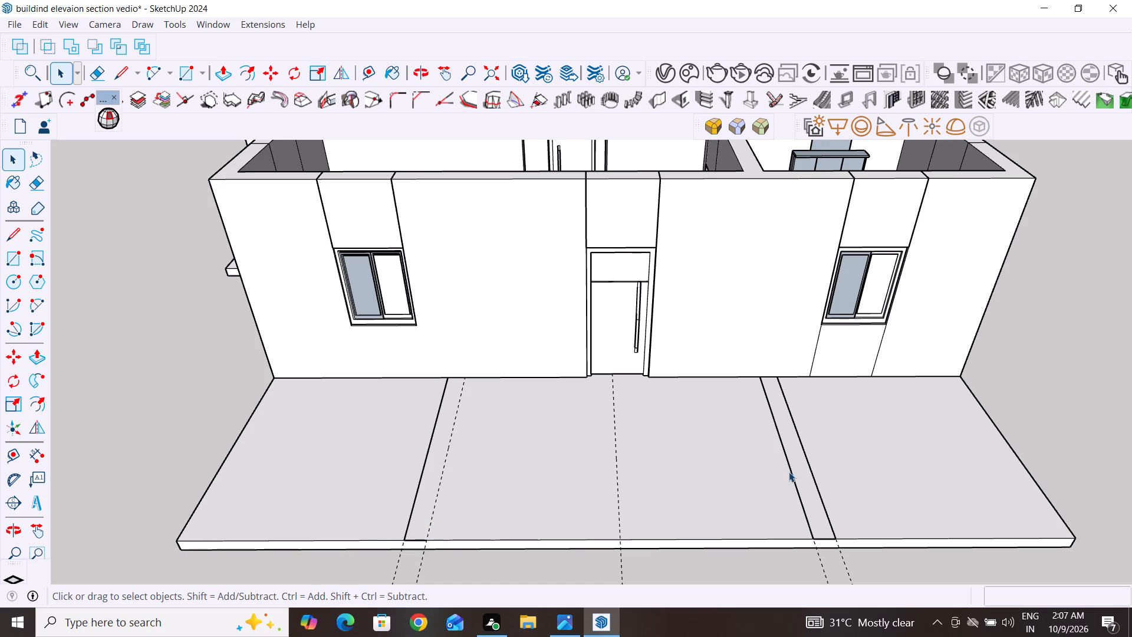
pyautogui.press('Delete')
pyautogui.scroll(-3, 693, 389)
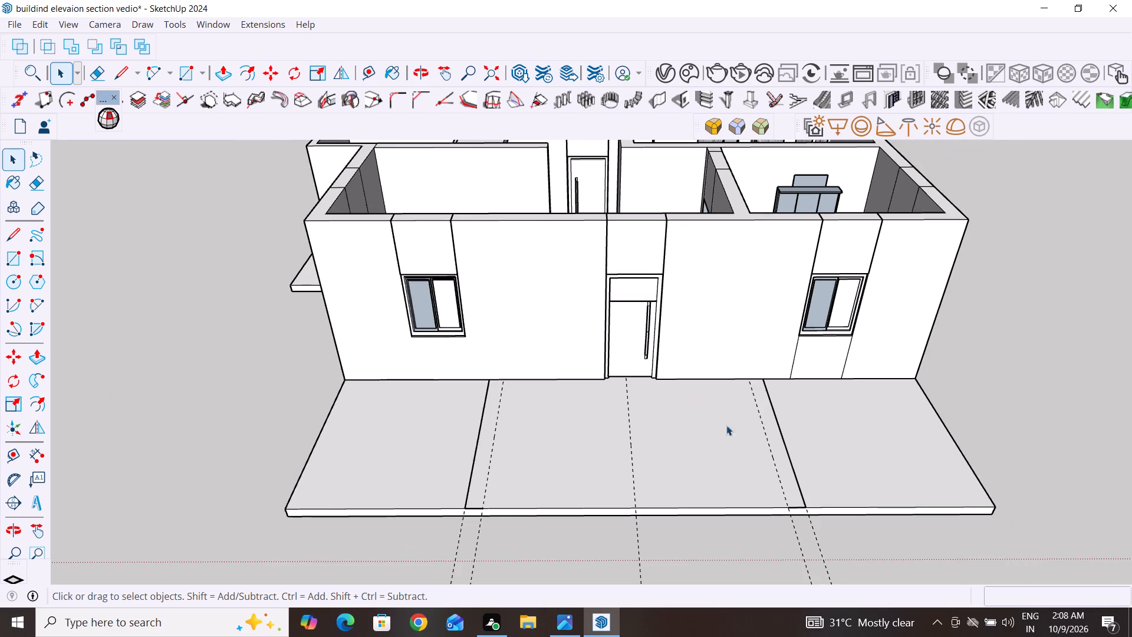
pyautogui.click(789, 533)
pyautogui.press('Delete')
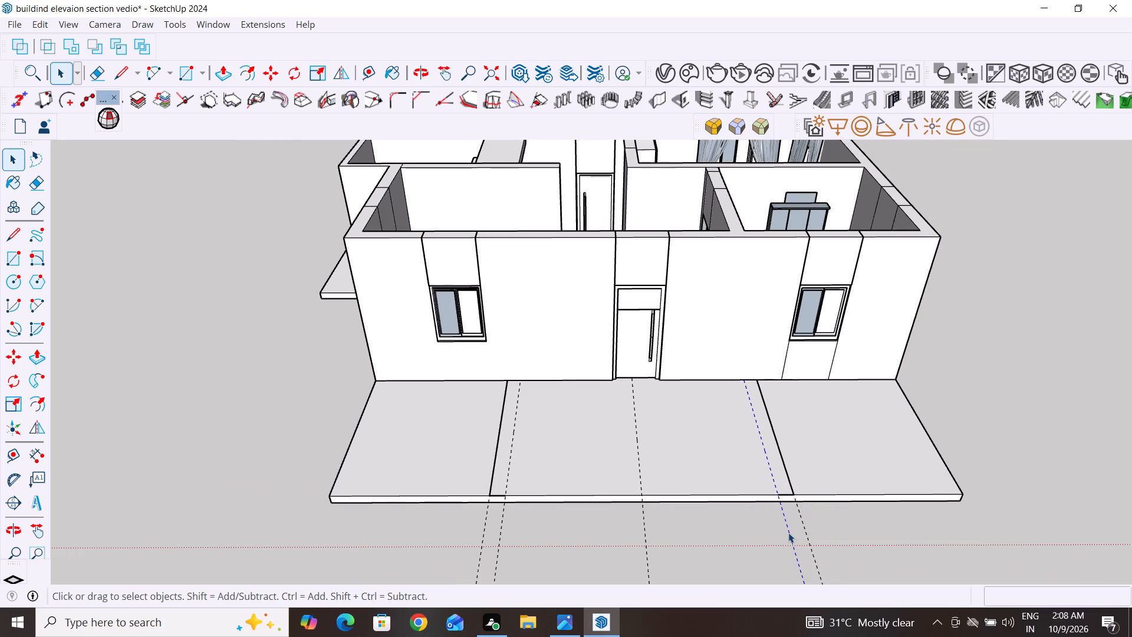
pyautogui.click(502, 533)
pyautogui.press('Delete')
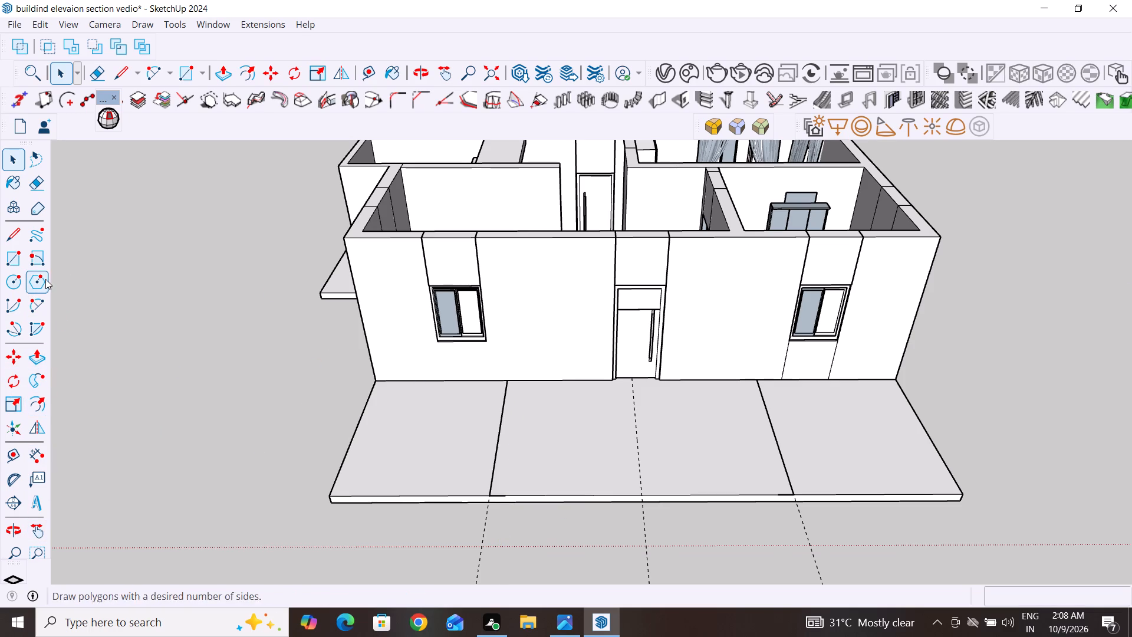
# Place a parallel guide 6" from each remaining line across the terrace overhang, on the side towards the central guide.
pyautogui.click(5, 456)
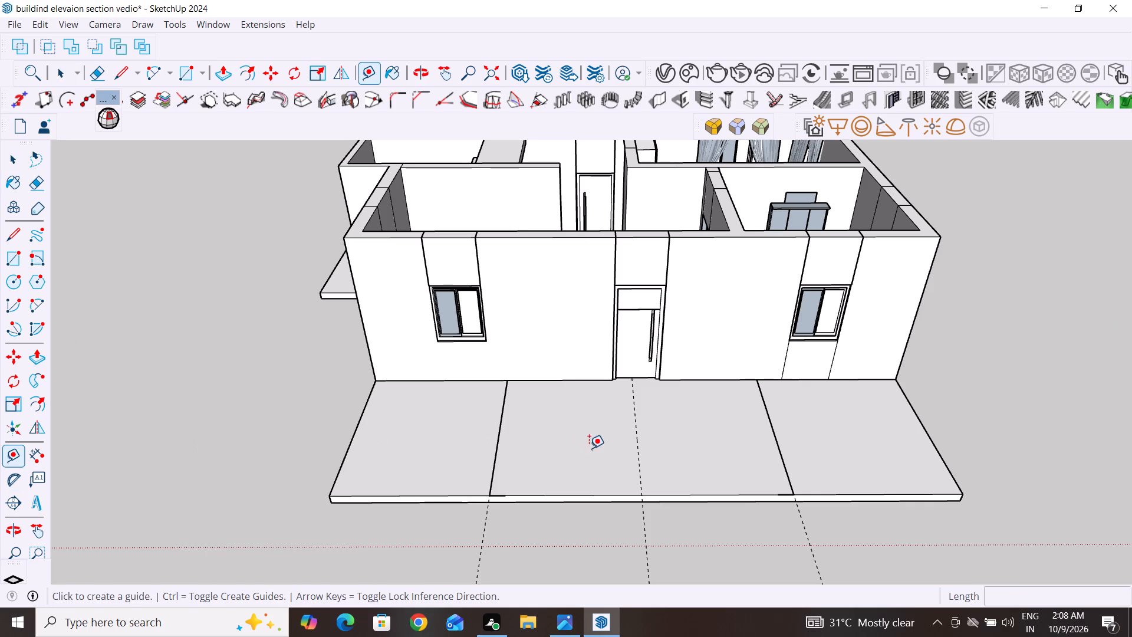
pyautogui.click(497, 435)
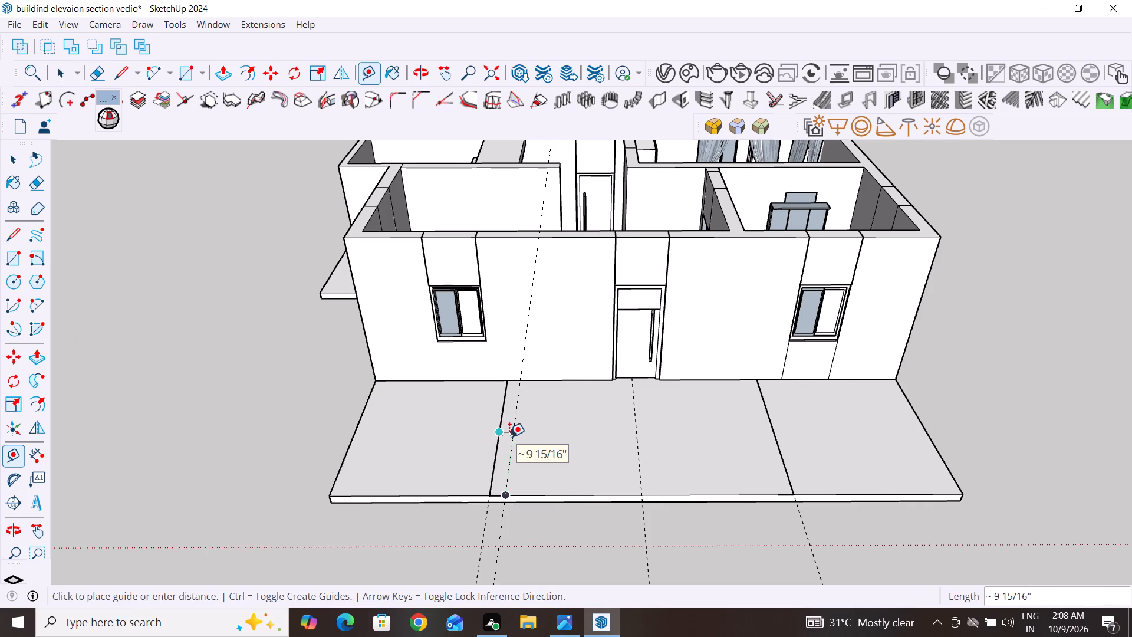
pyautogui.press('6')
pyautogui.hotkey('shift', '"')
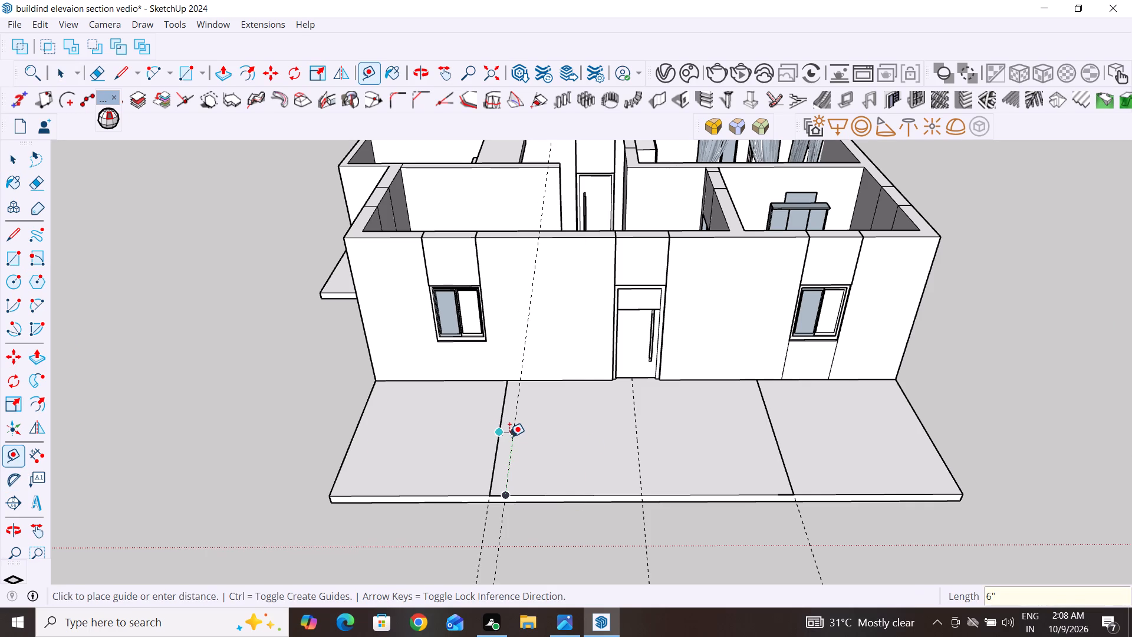
pyautogui.press('Return')
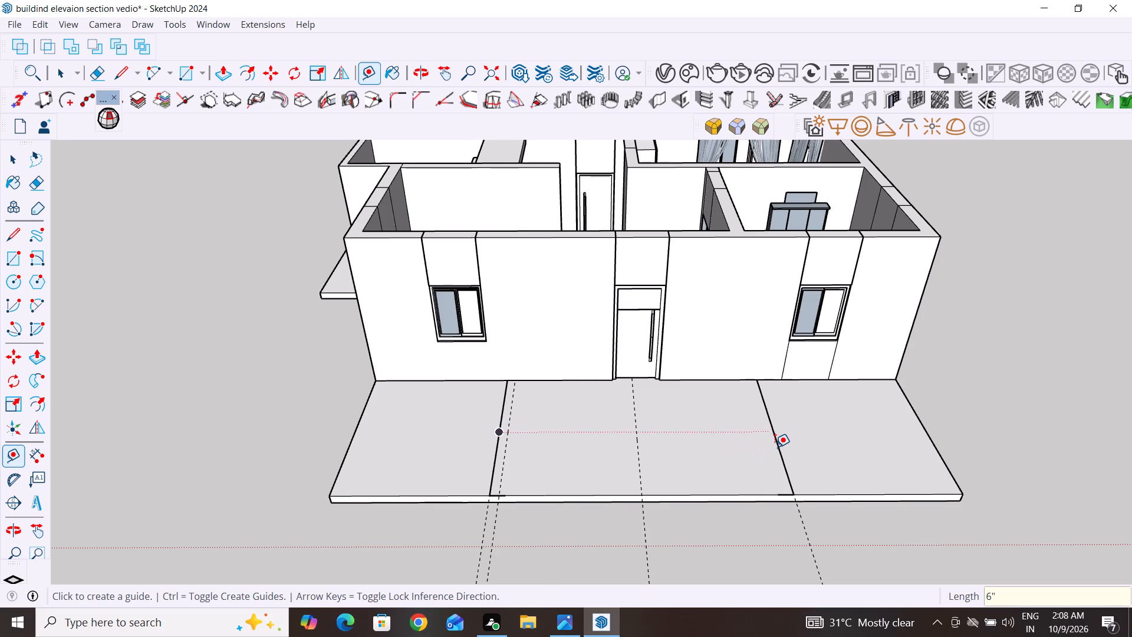
pyautogui.click(777, 447)
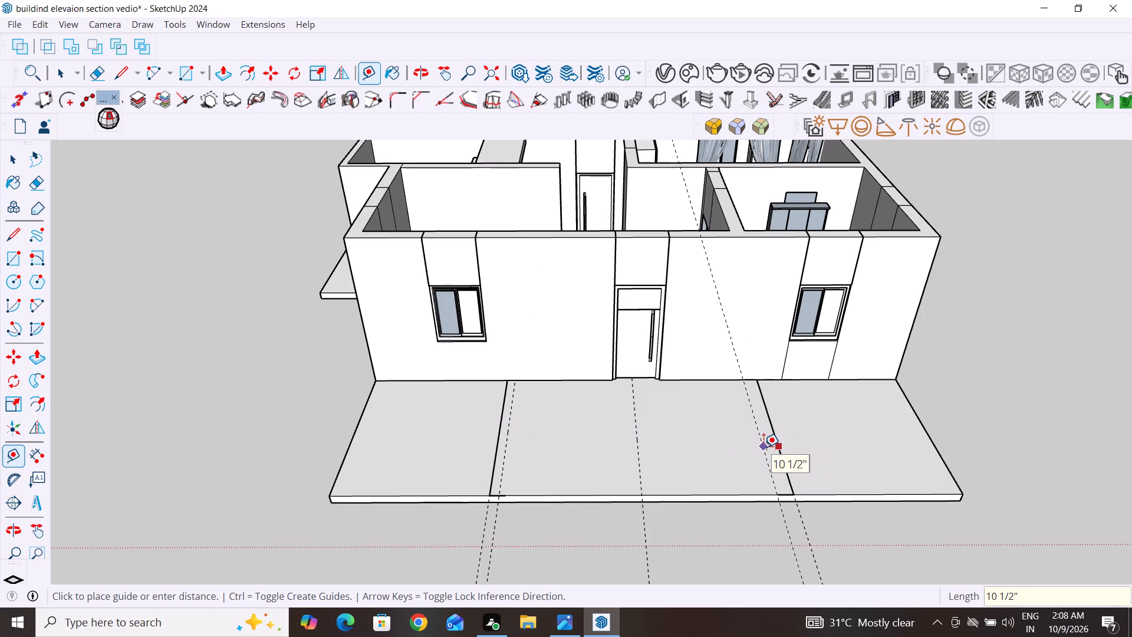
pyautogui.press('6')
pyautogui.hotkey('shift', '"')
pyautogui.press('Return')
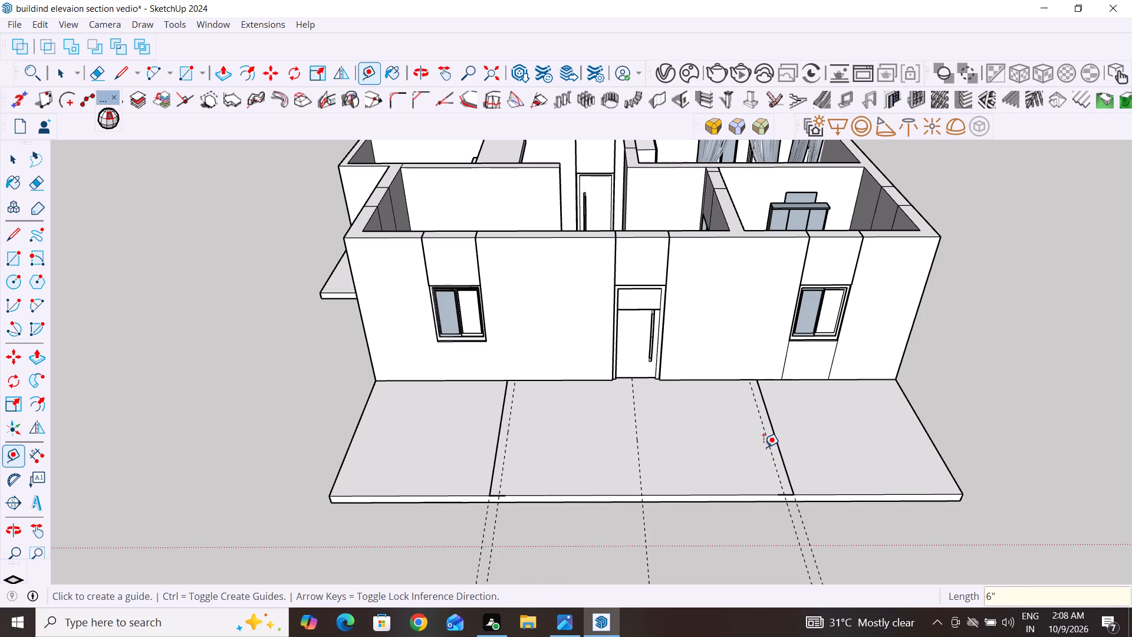
pyautogui.click(8, 152)
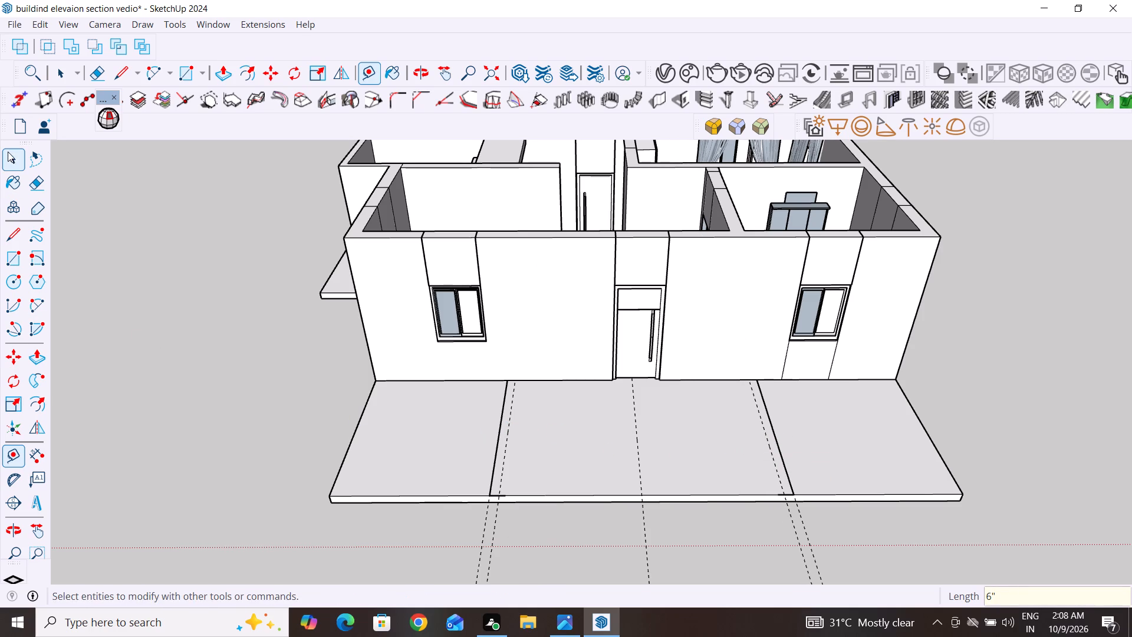
# Draw a line from house wall to terrace front edge along the 6" offset guide nearest the small side canopy.
pyautogui.click(18, 234)
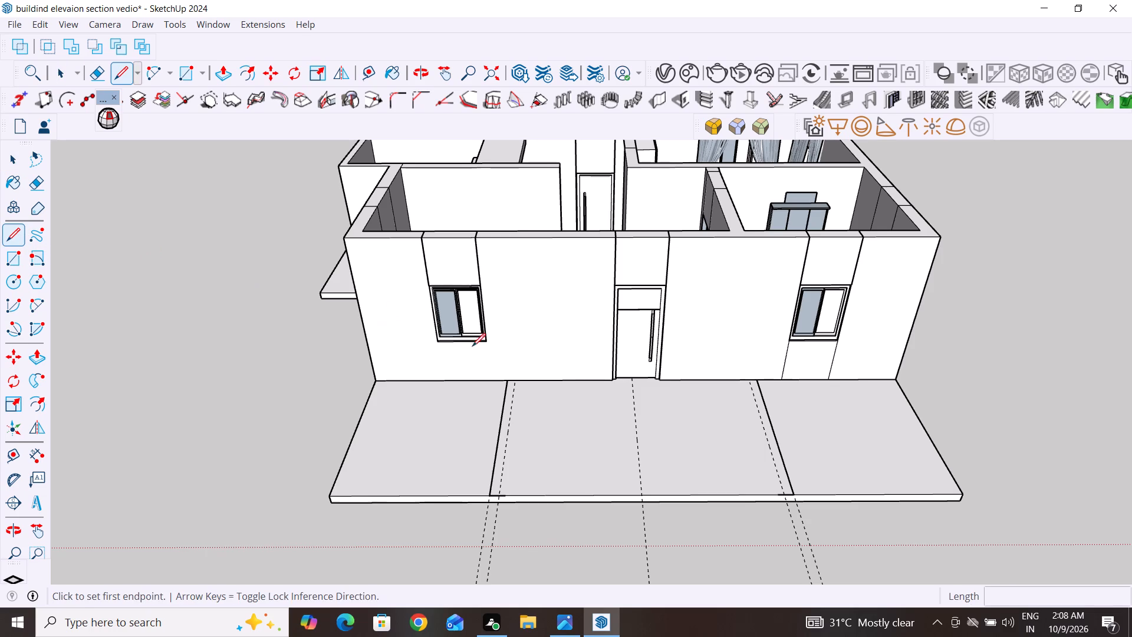
pyautogui.click(515, 382)
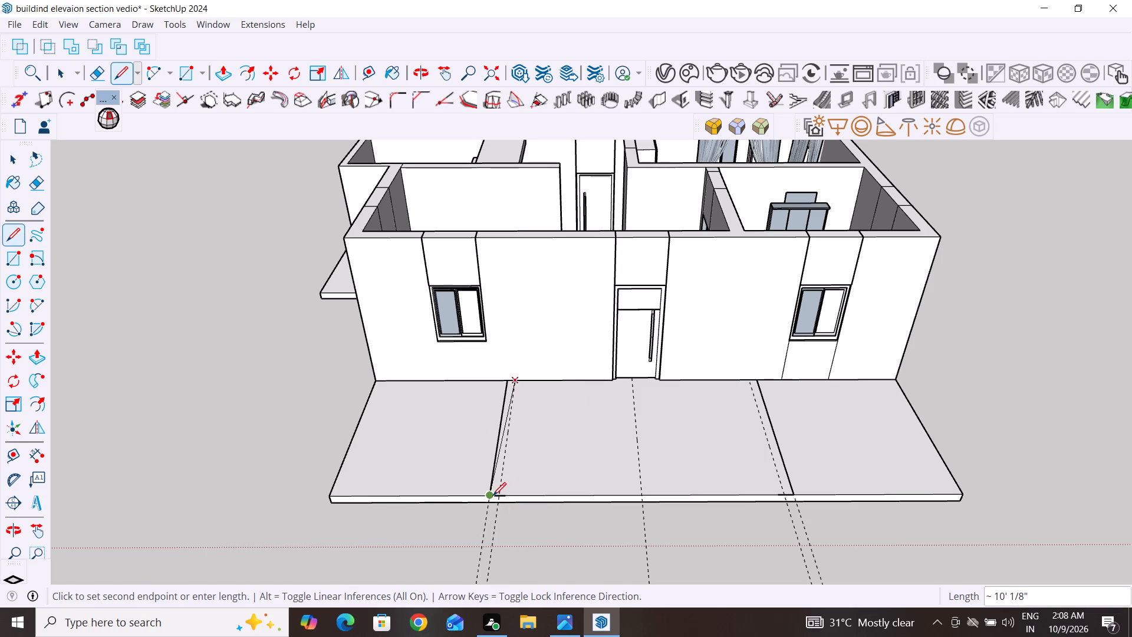
pyautogui.scroll(12, 493, 495)
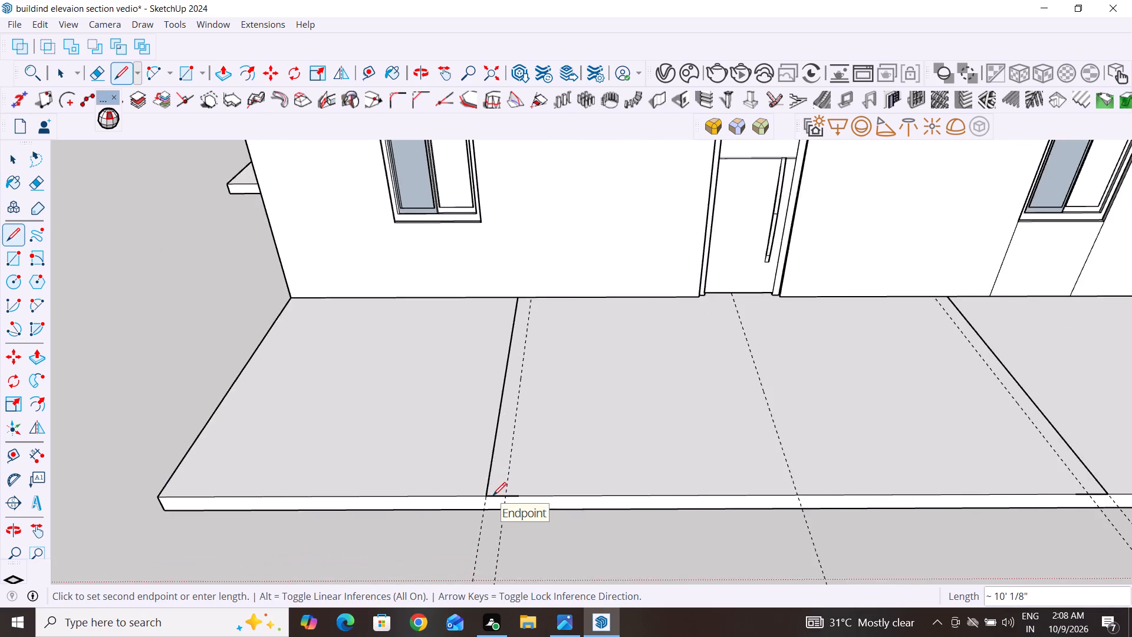
pyautogui.click(509, 498)
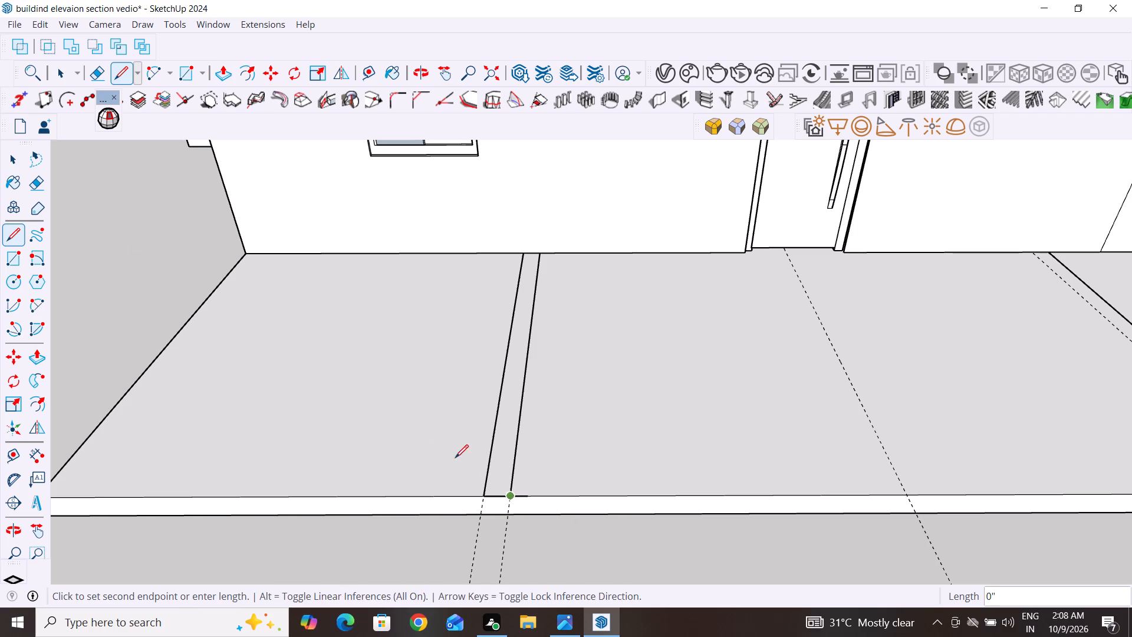
pyautogui.click(13, 163)
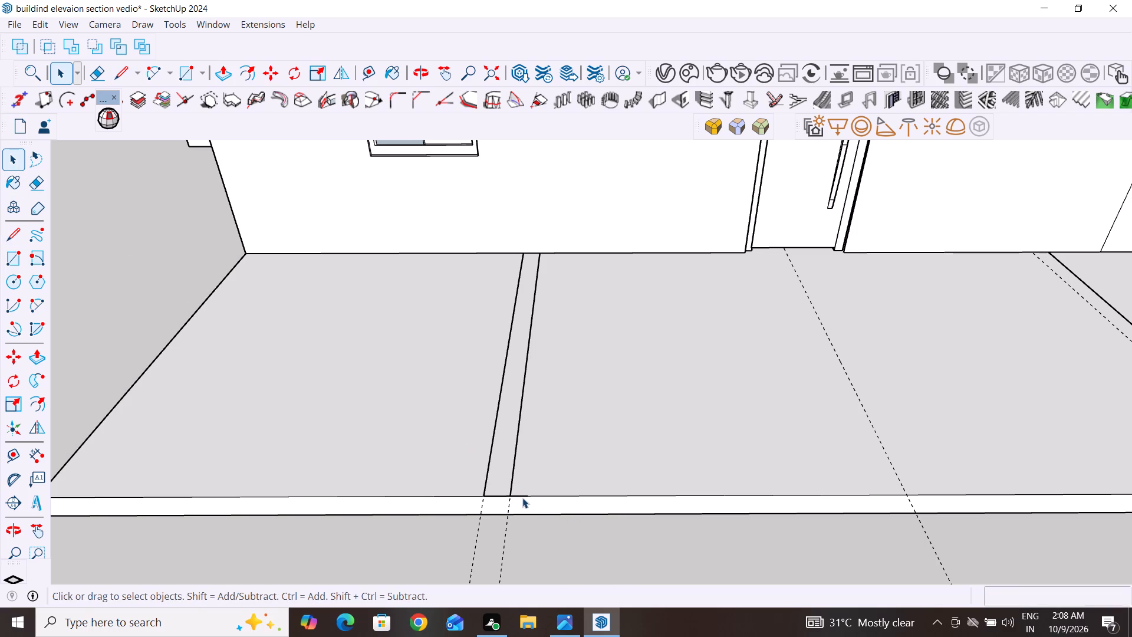
# Delete the leftover front-edge segment beyond the 6" strip and the leftover 10" front-edge line at the other dividing line.
pyautogui.click(526, 495)
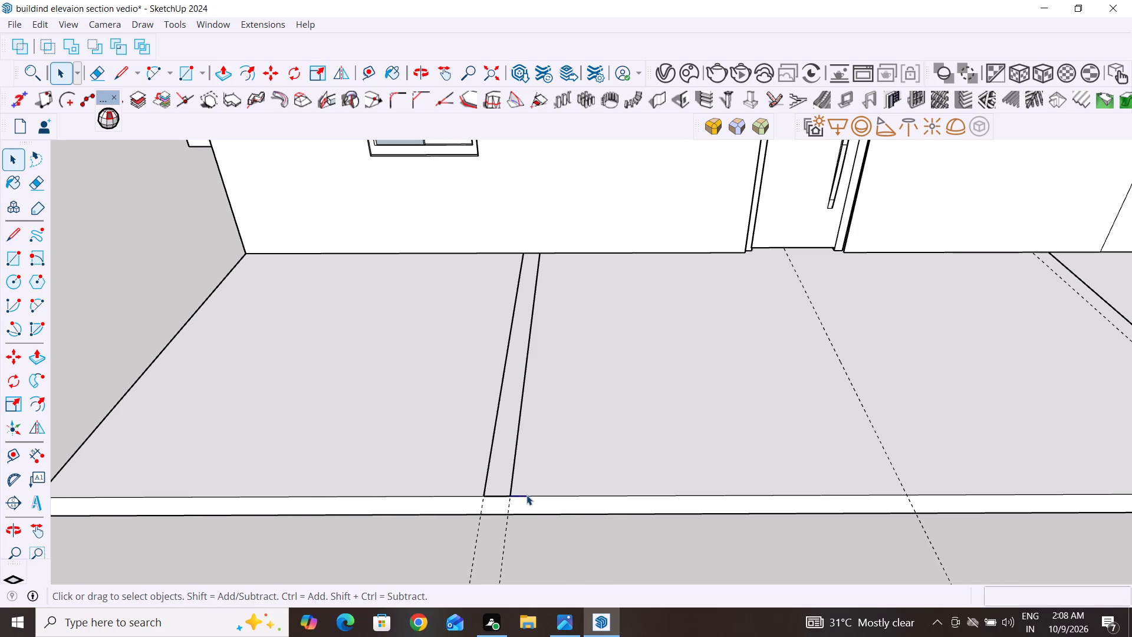
pyautogui.press('Delete')
pyautogui.scroll(-4, 446, 526)
pyautogui.click(446, 526)
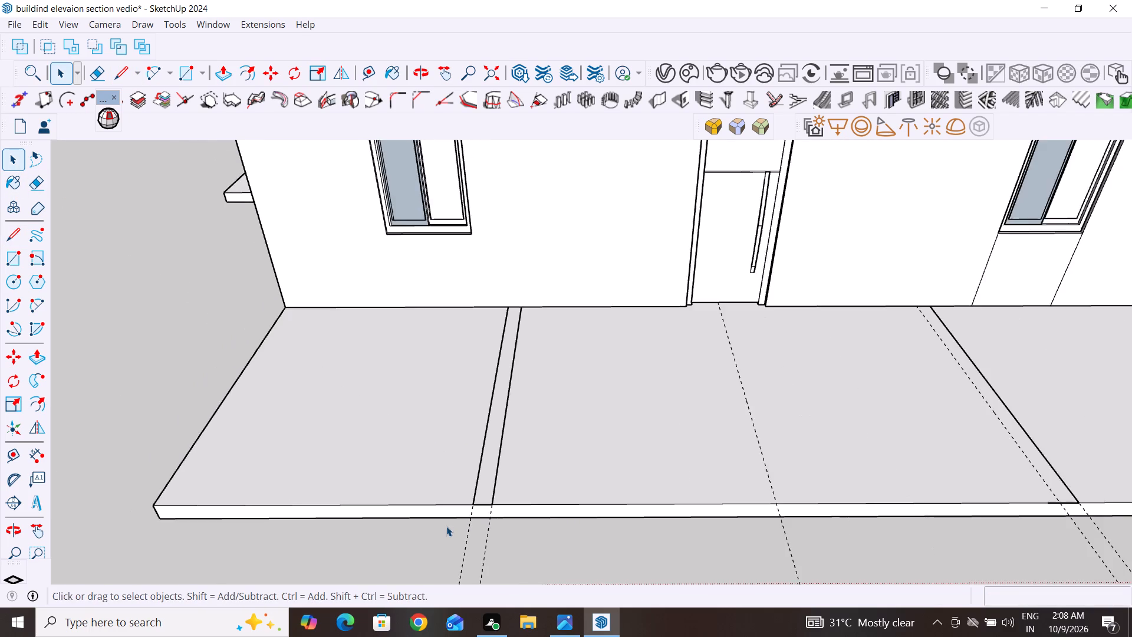
pyautogui.scroll(-3, 446, 526)
pyautogui.scroll(3, 848, 537)
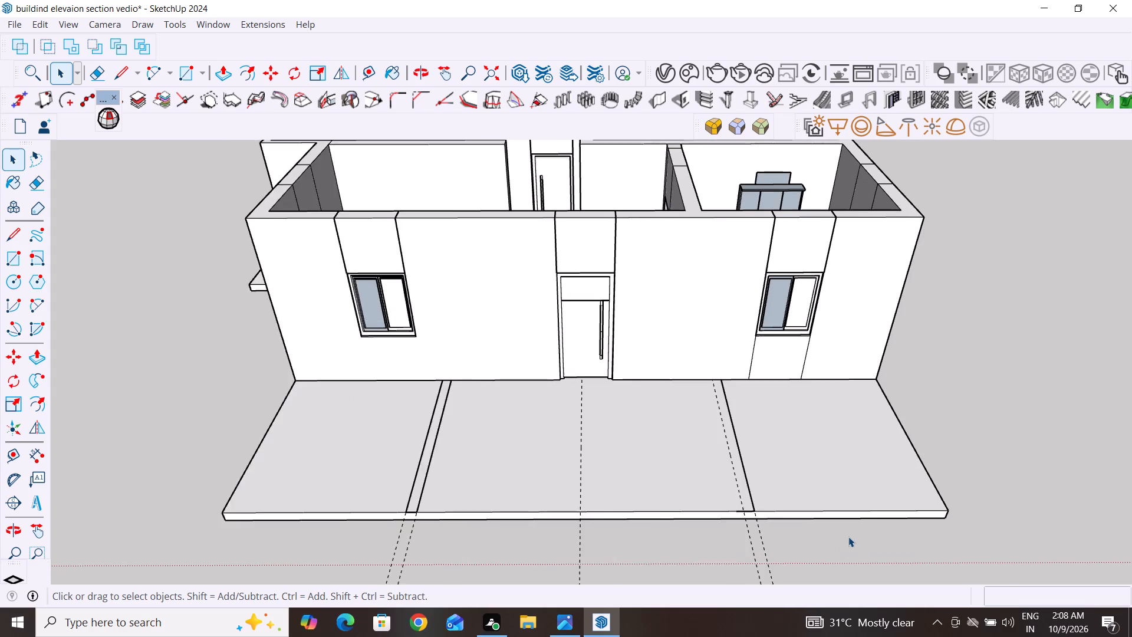
pyautogui.scroll(3, 848, 537)
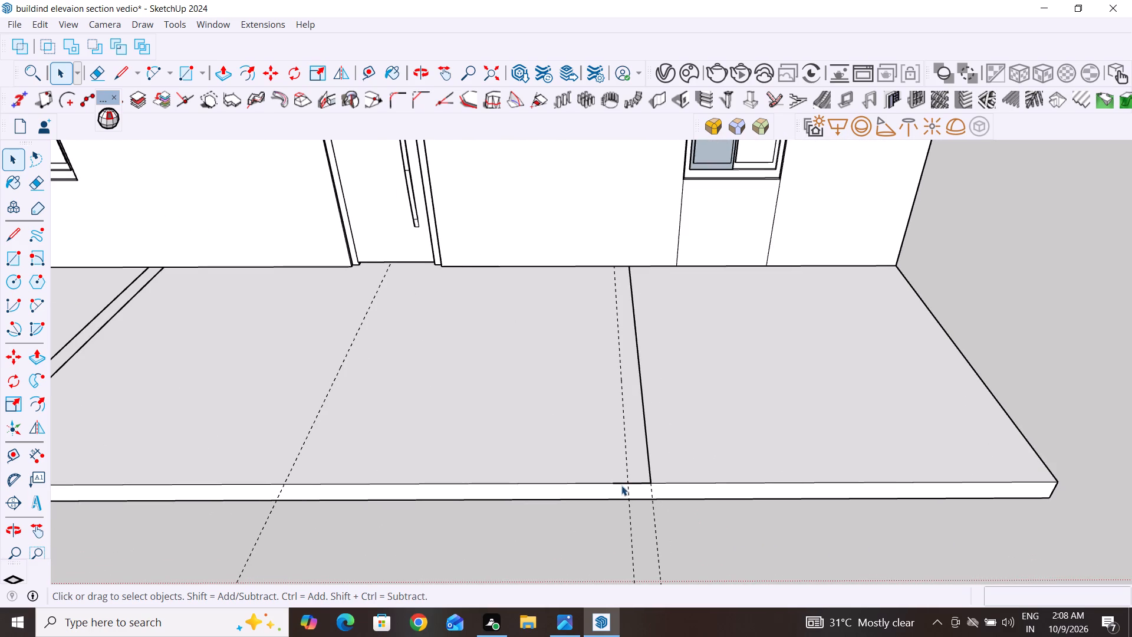
pyautogui.click(620, 483)
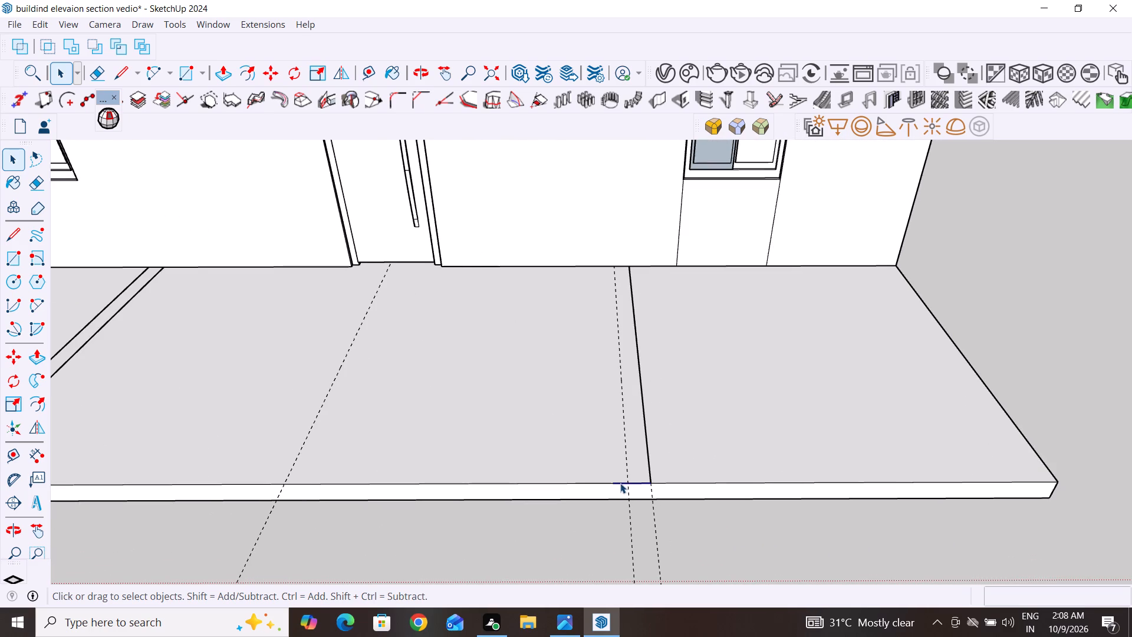
pyautogui.press('Delete')
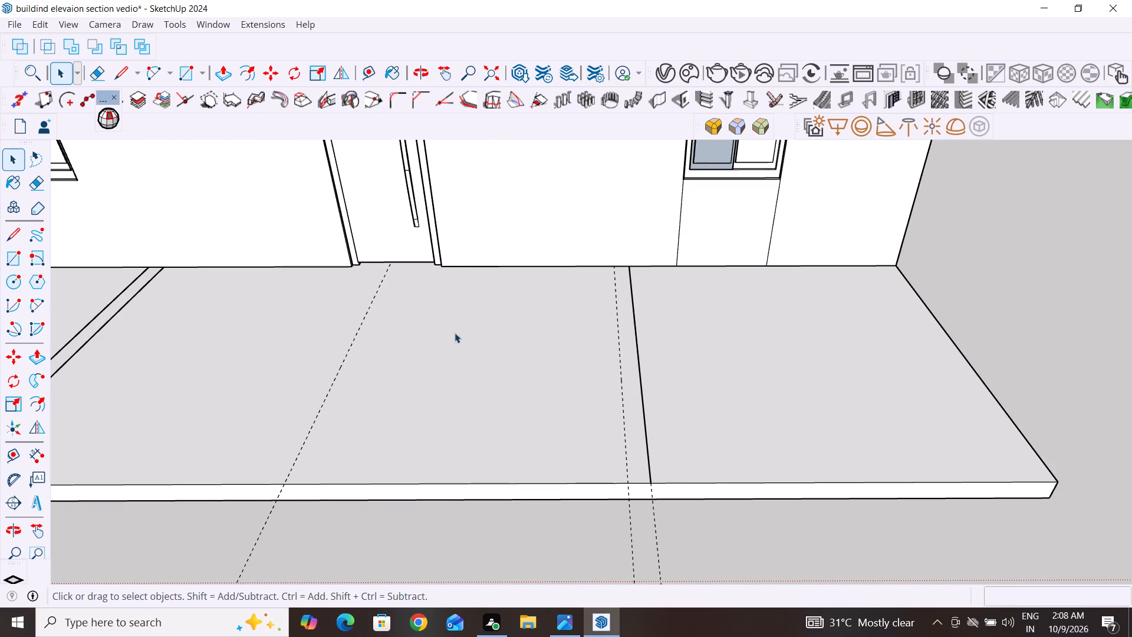
# Outline the 6" strip farther from the small side canopy with a short front-edge line and a 10' line along its offset guide.
pyautogui.click(12, 237)
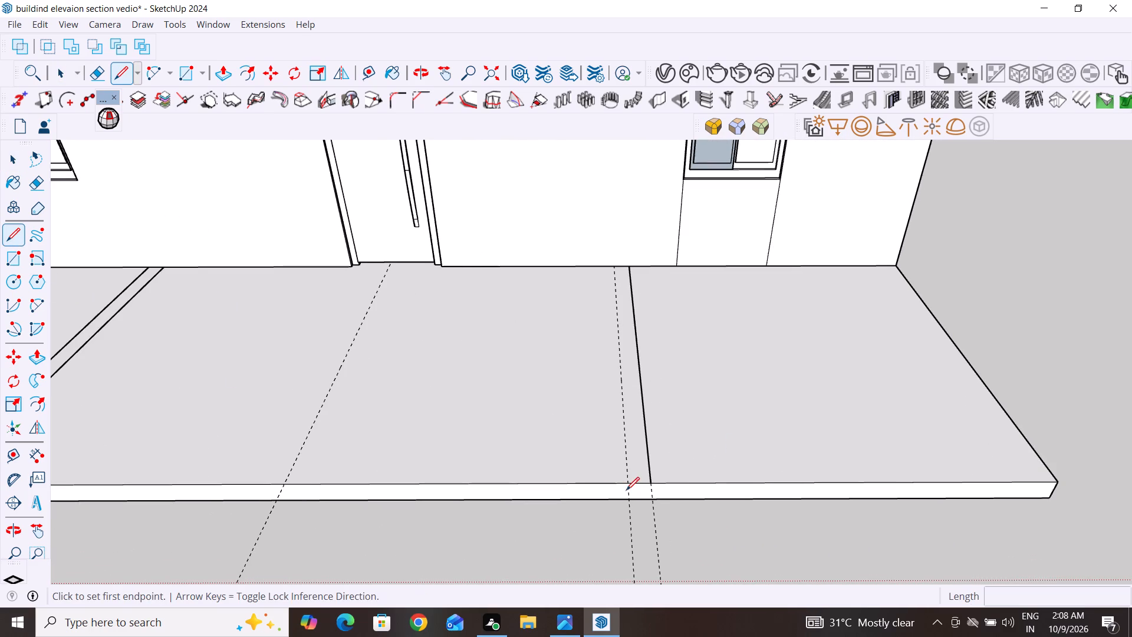
pyautogui.click(628, 484)
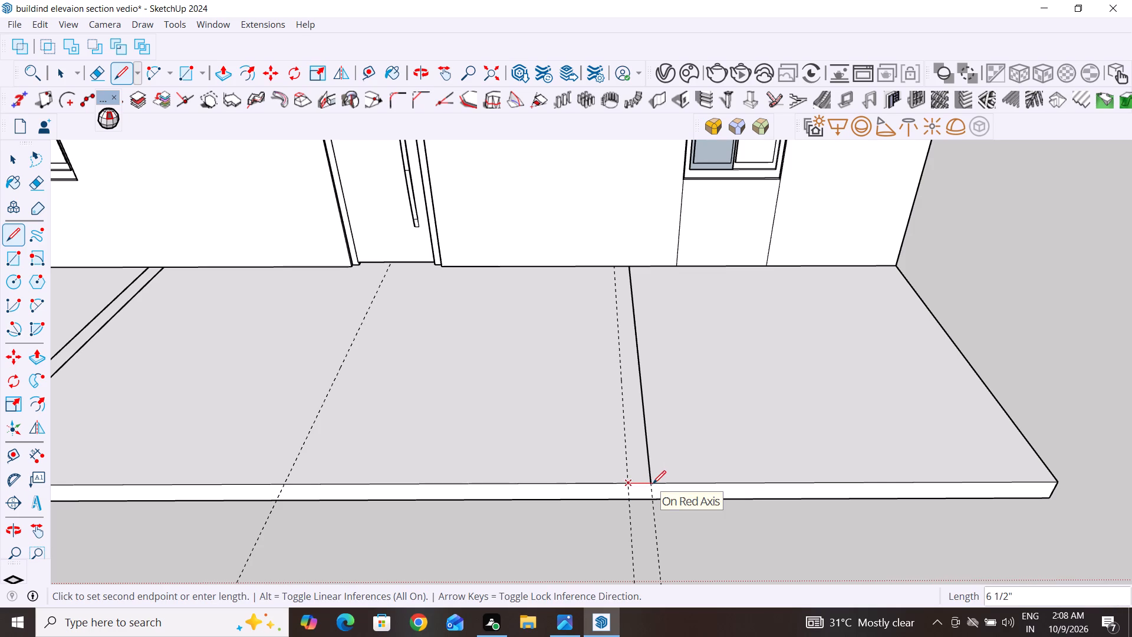
pyautogui.click(650, 484)
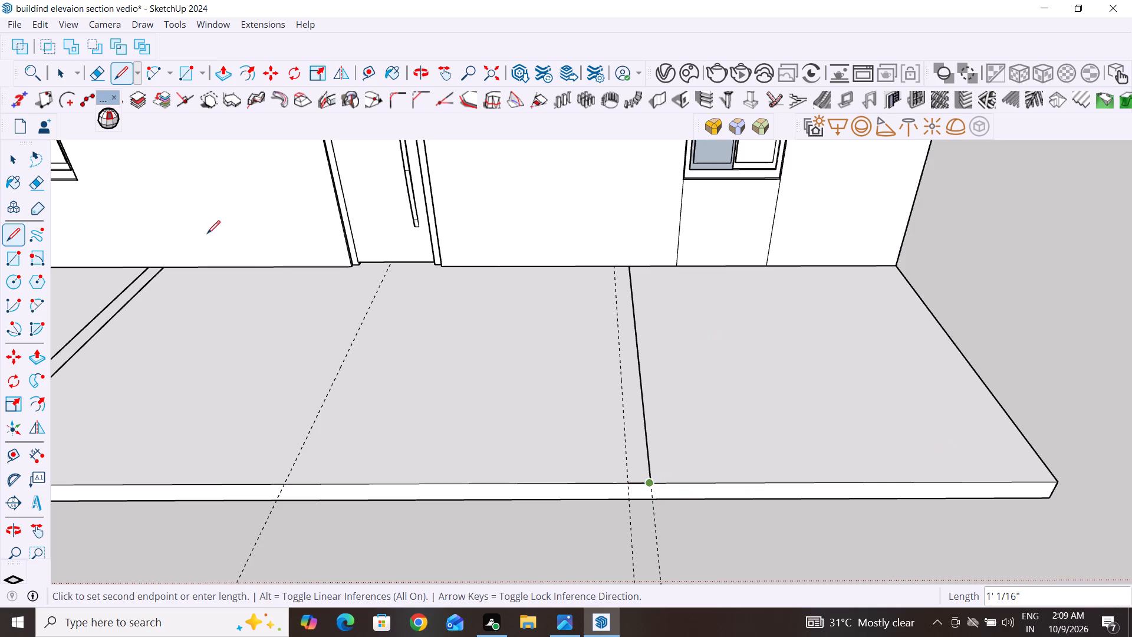
pyautogui.click(13, 167)
pyautogui.click(14, 234)
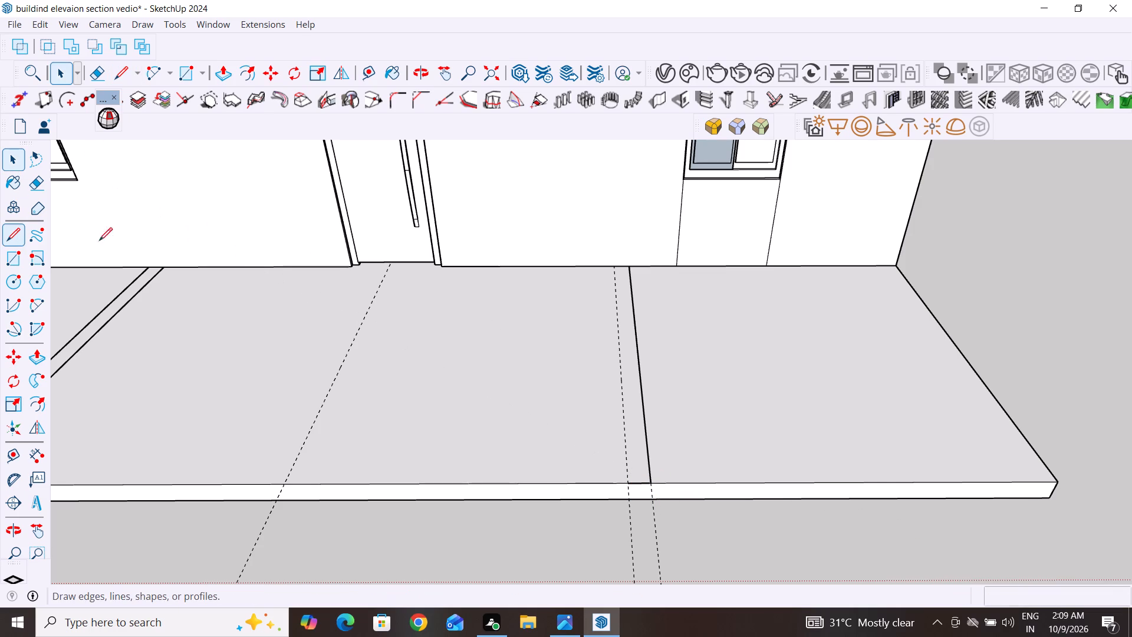
pyautogui.click(615, 267)
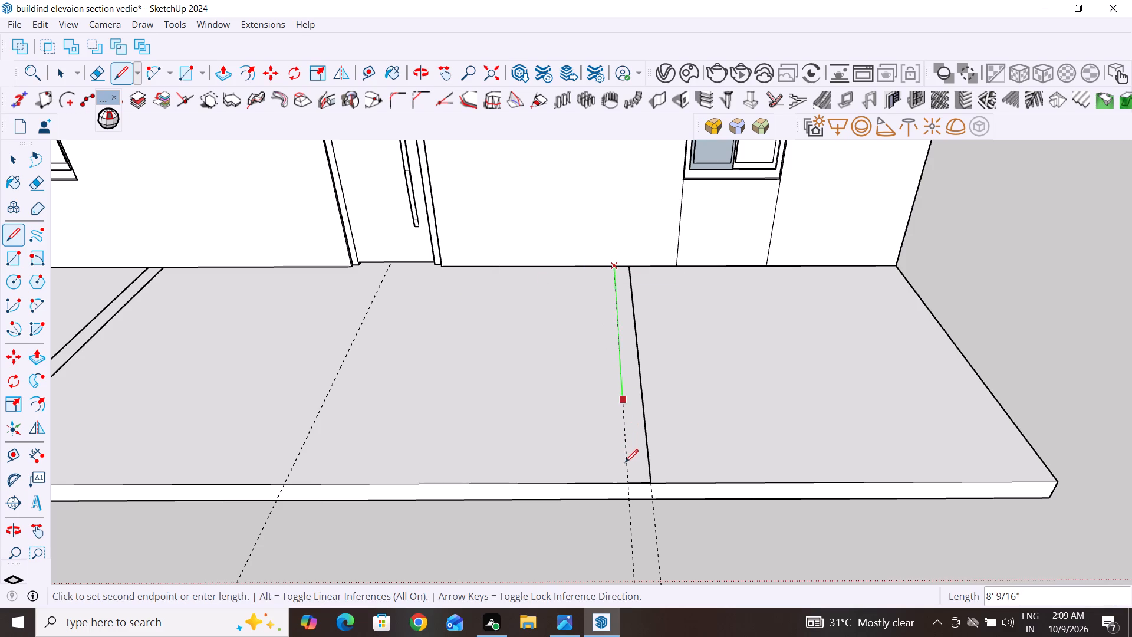
pyautogui.click(627, 483)
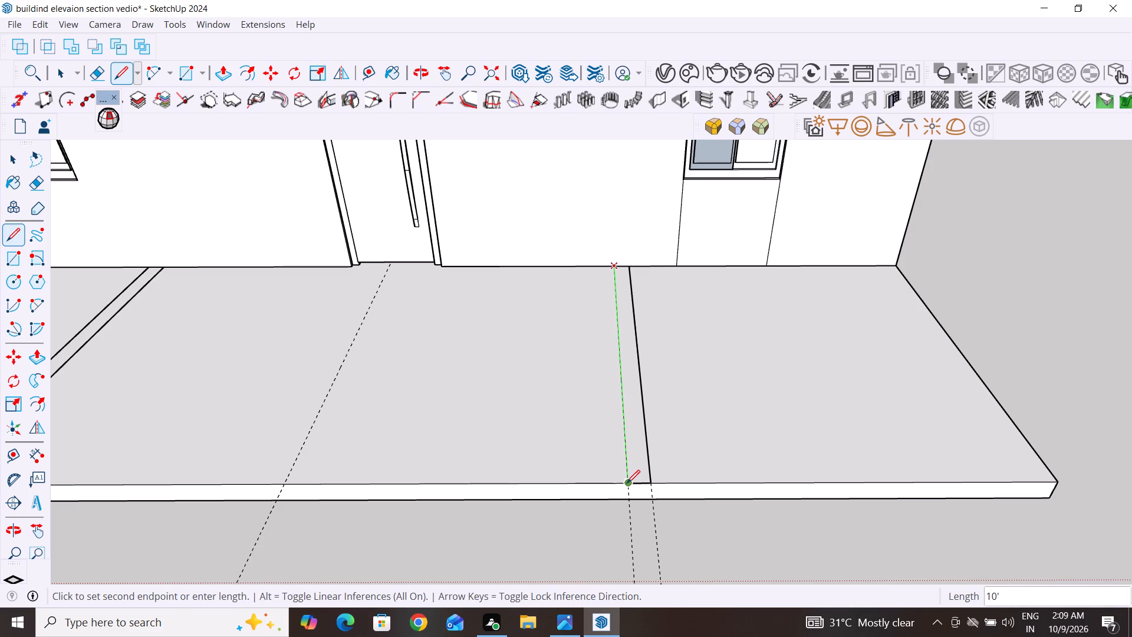
pyautogui.scroll(-3, 794, 490)
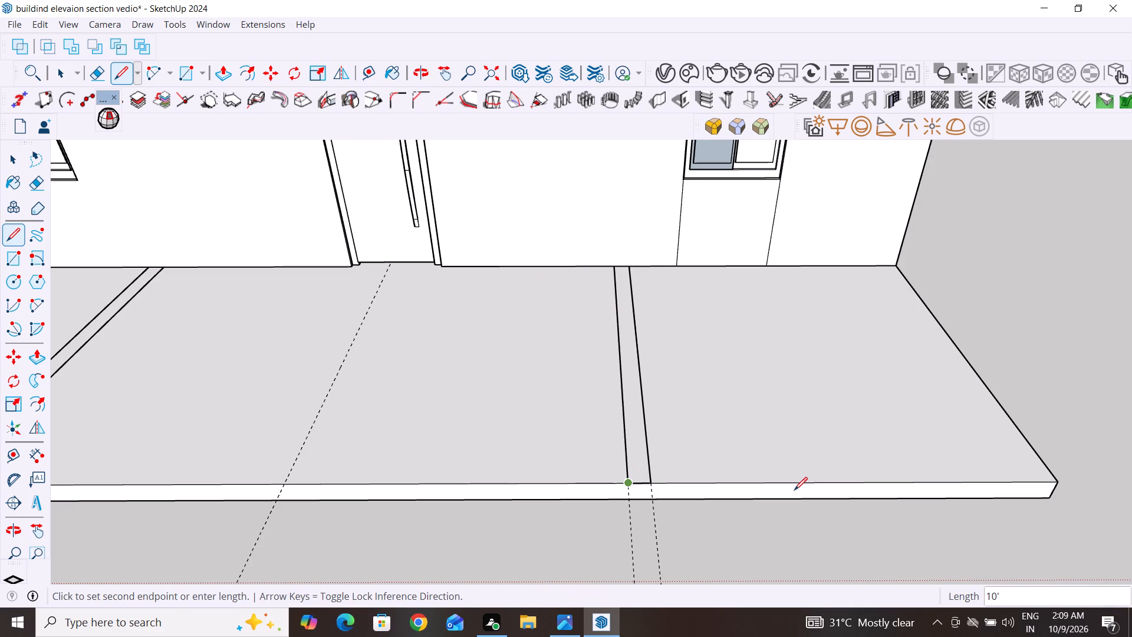
pyautogui.scroll(-4, 794, 490)
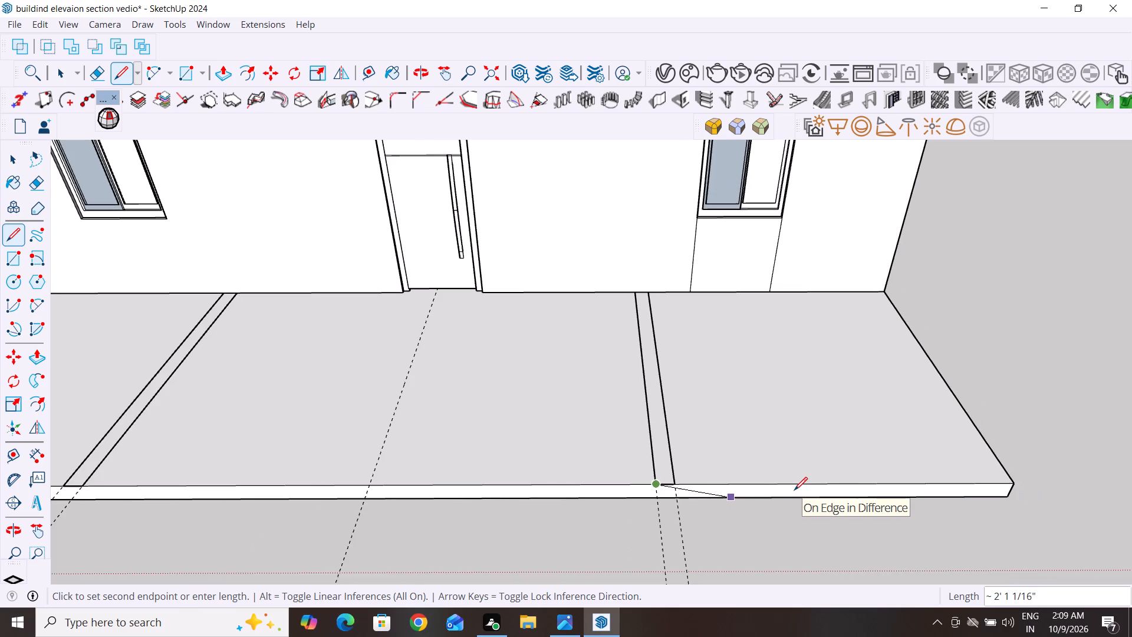
pyautogui.scroll(-3, 794, 490)
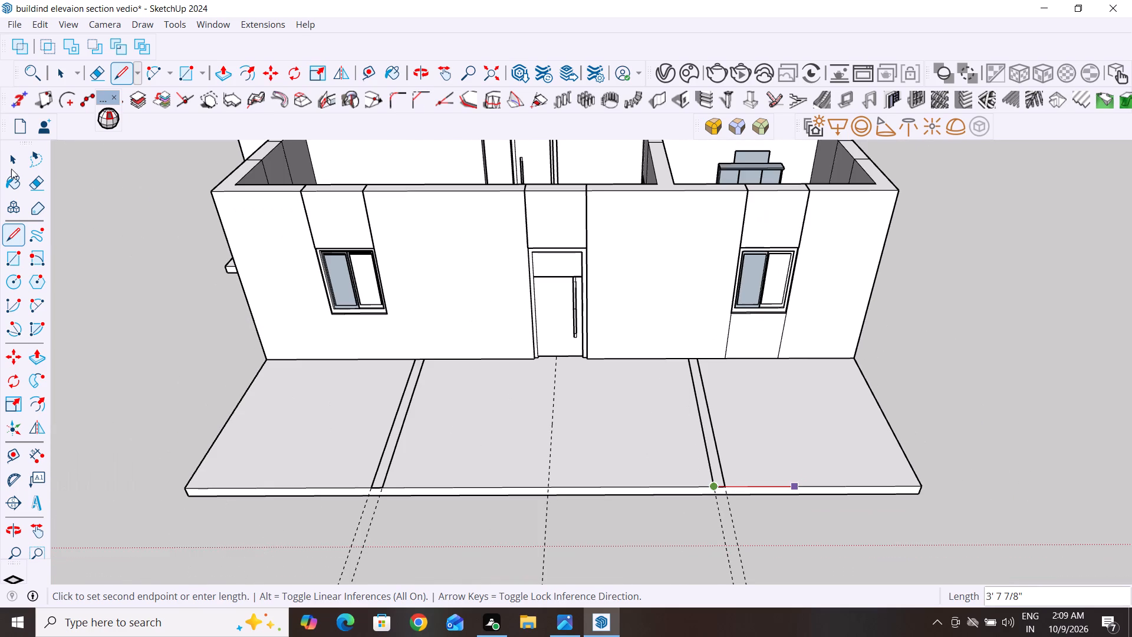
pyautogui.click(17, 160)
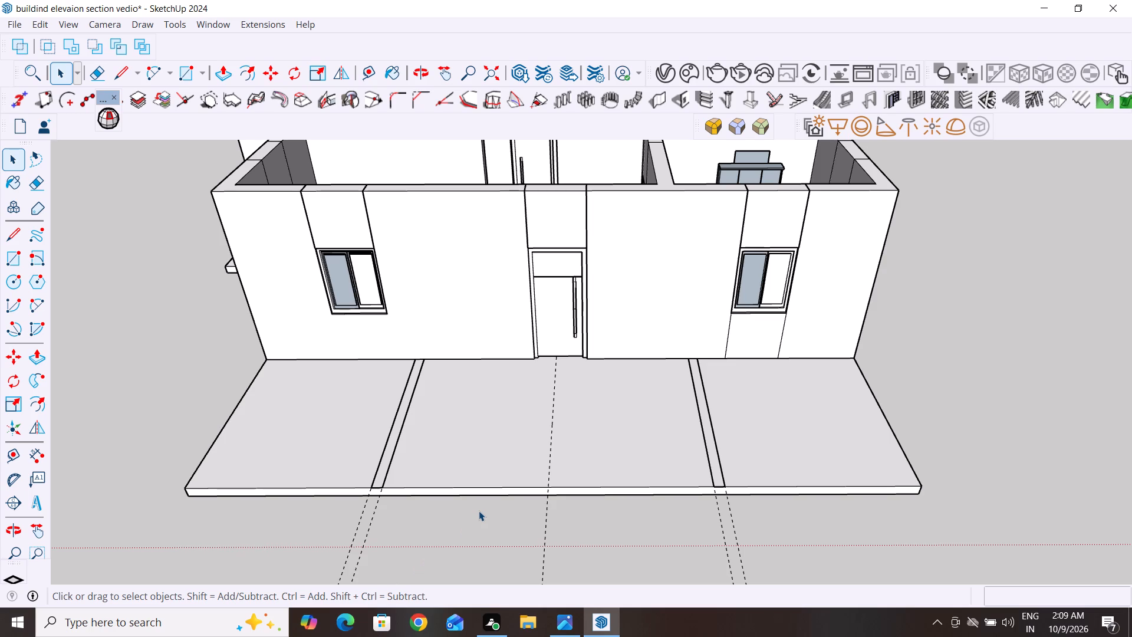
# Draw a rectangle over the terrace strip nearest the small side canopy and push/pull it up 10' to the house wall top.
pyautogui.click(11, 258)
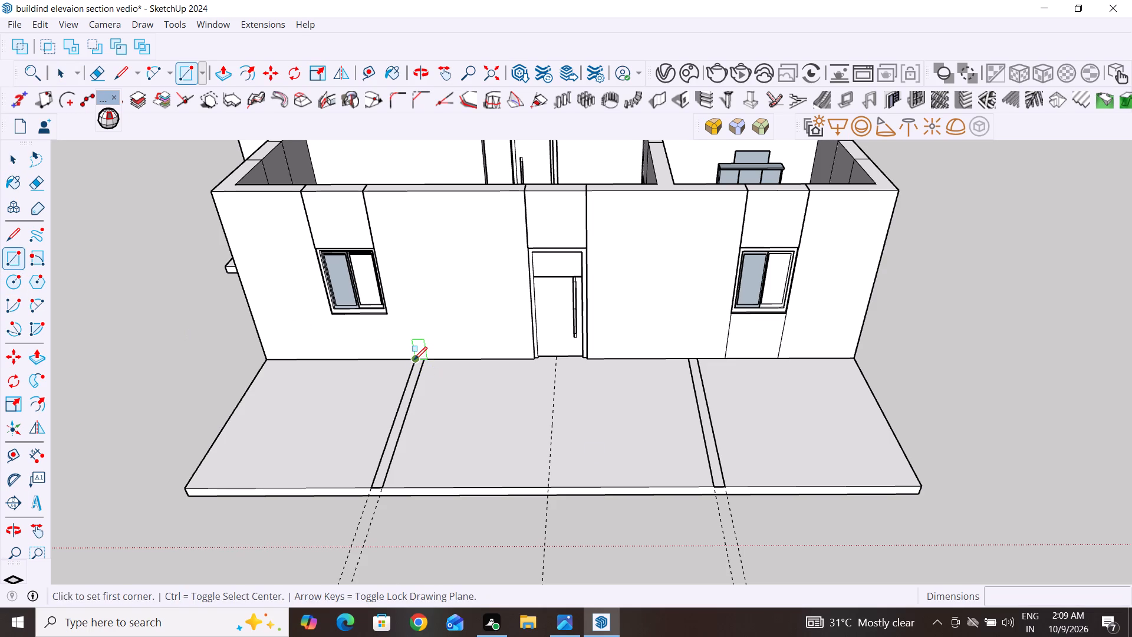
pyautogui.click(414, 360)
pyautogui.click(381, 490)
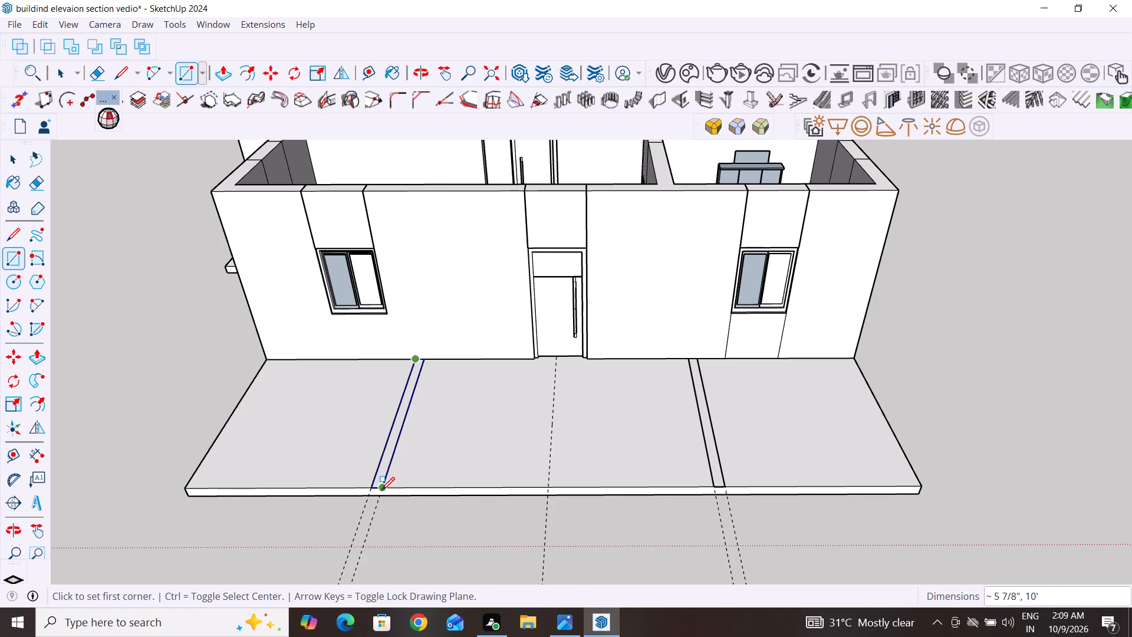
pyautogui.click(8, 160)
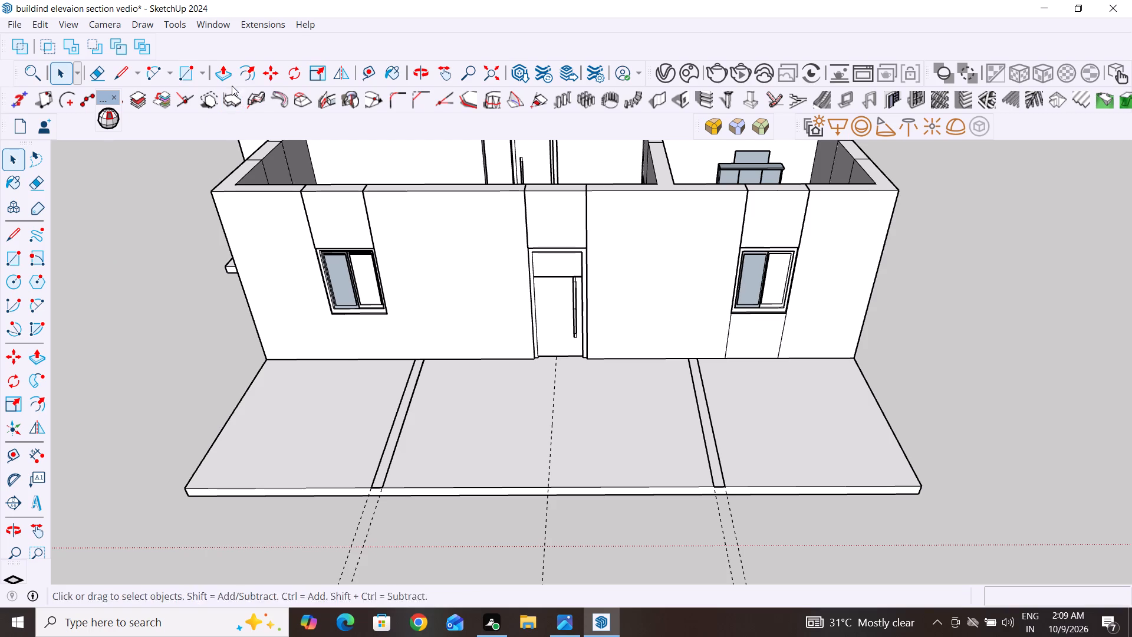
pyautogui.click(186, 77)
pyautogui.click(226, 77)
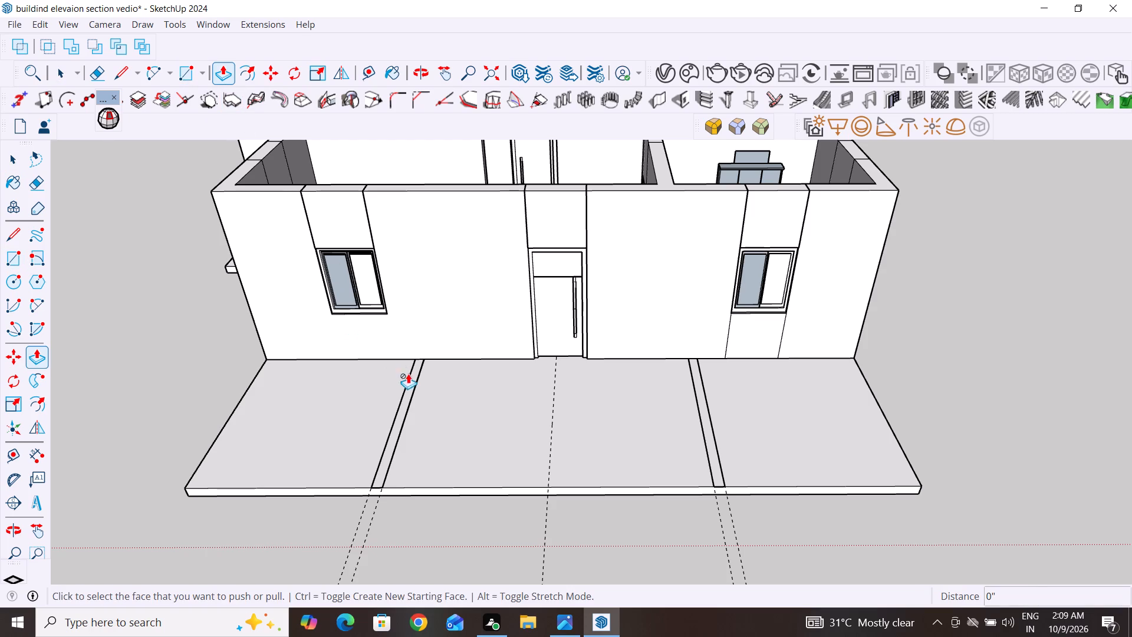
pyautogui.click(414, 381)
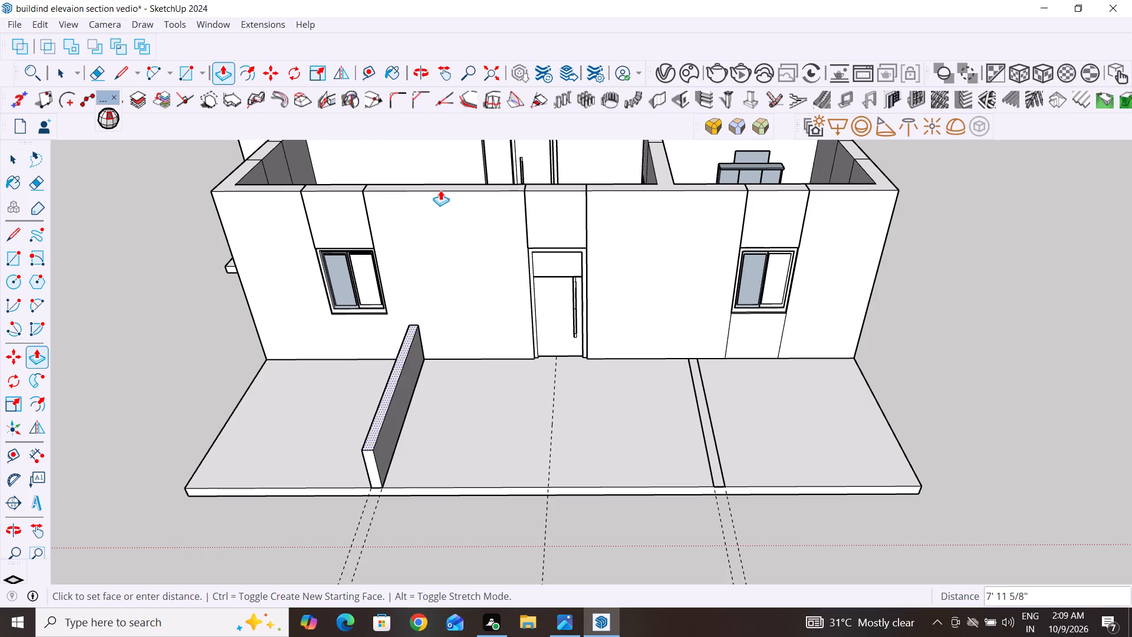
pyautogui.click(442, 187)
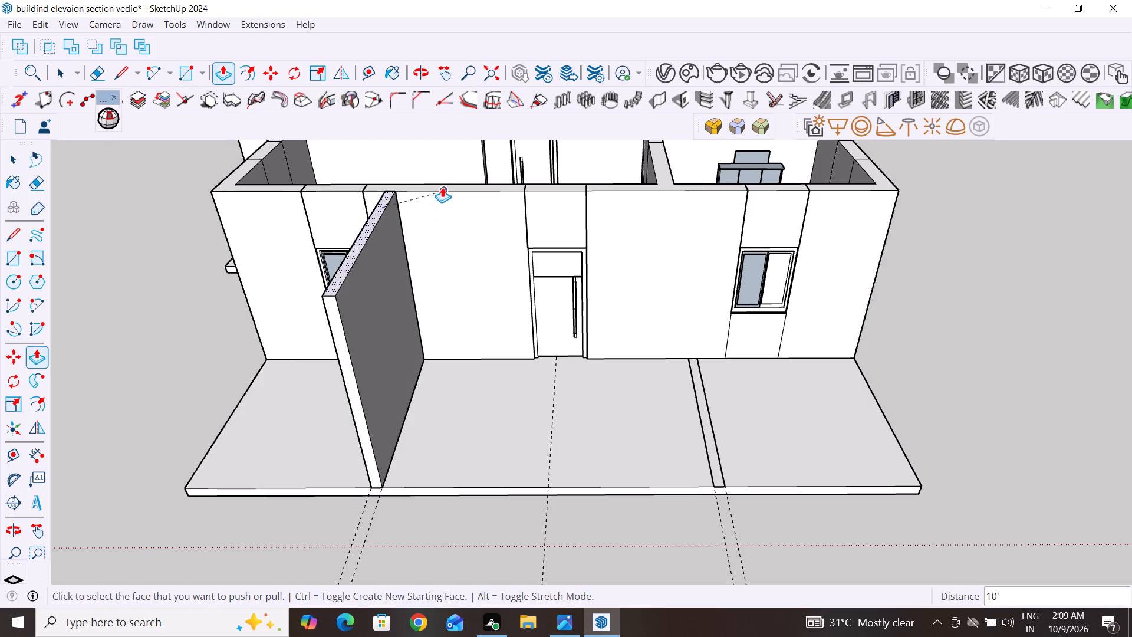
pyautogui.click(15, 156)
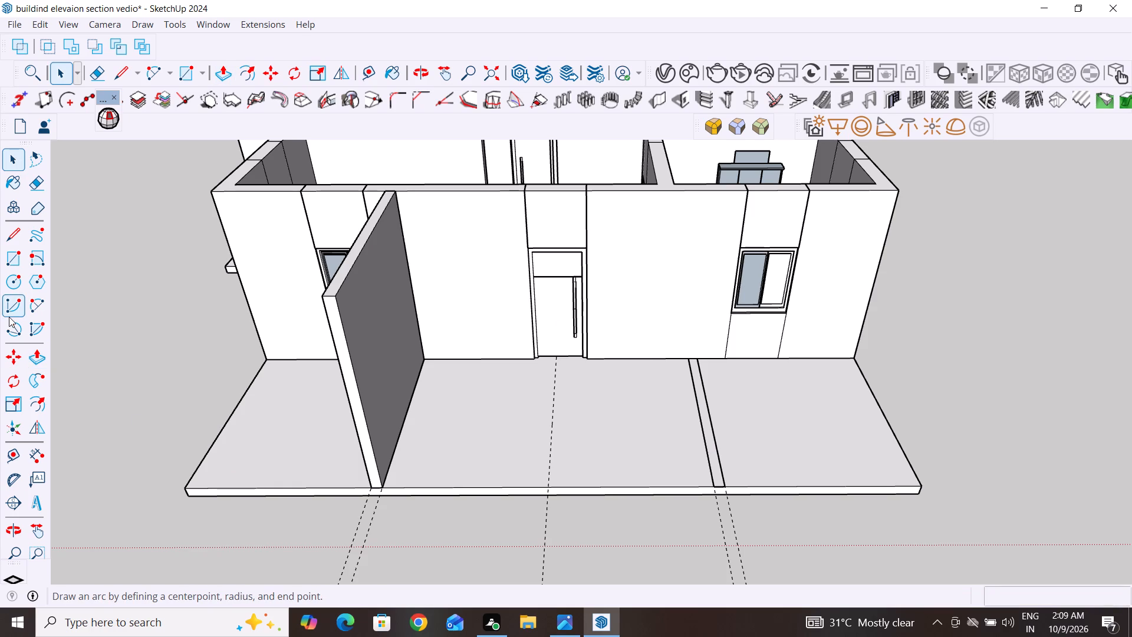
# Draw a rectangle over the other terrace strip and push/pull it up 10' to the house wall top.
pyautogui.click(11, 264)
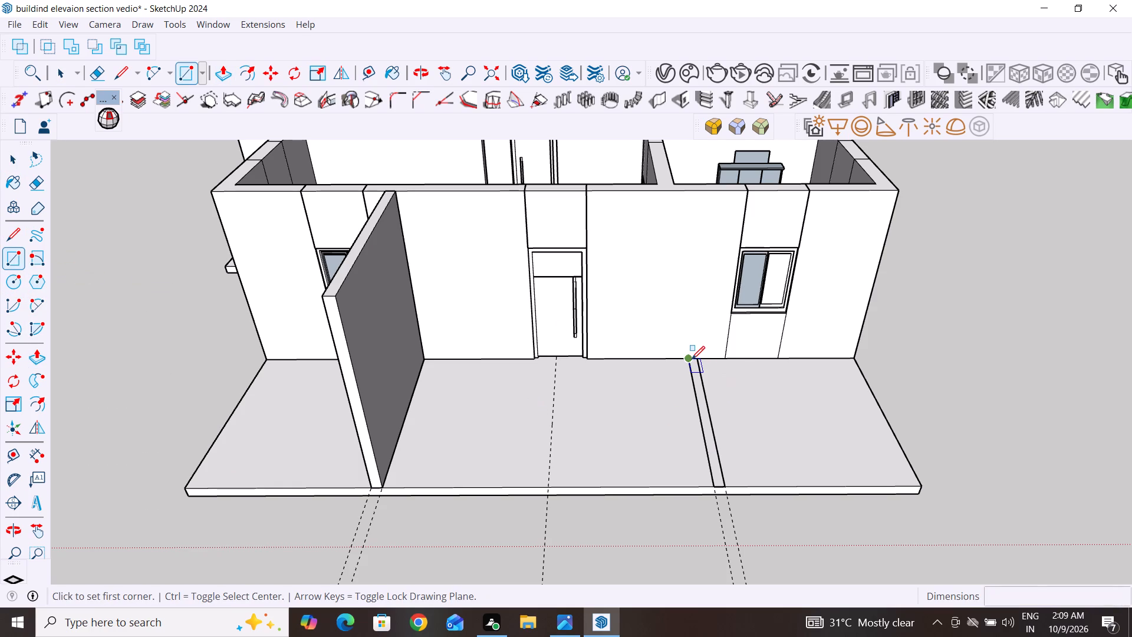
pyautogui.click(692, 359)
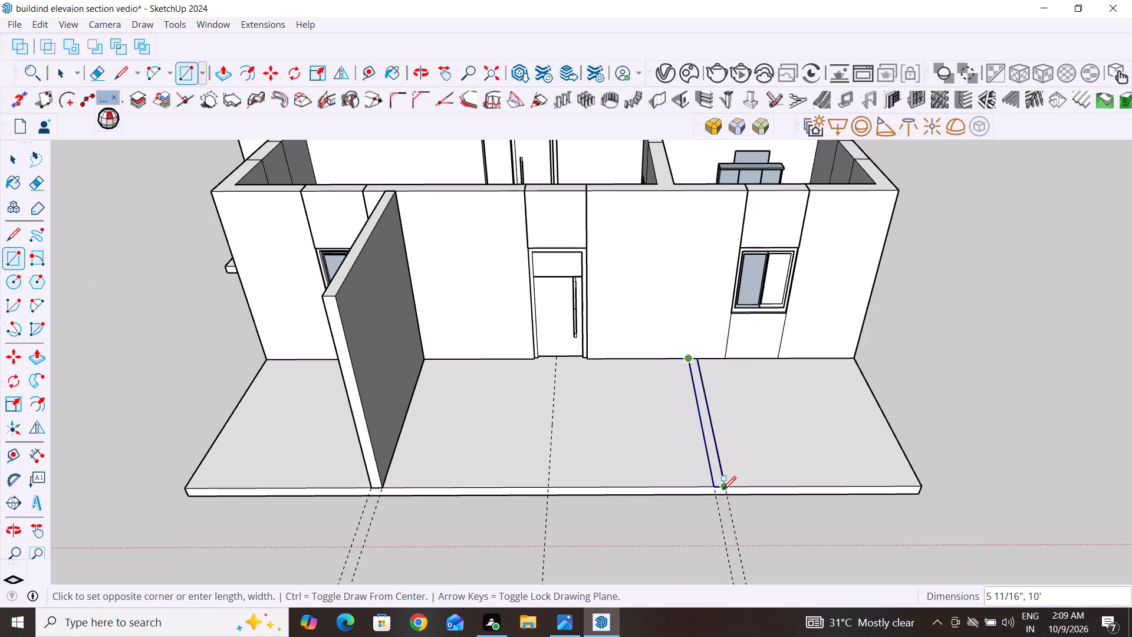
pyautogui.click(723, 490)
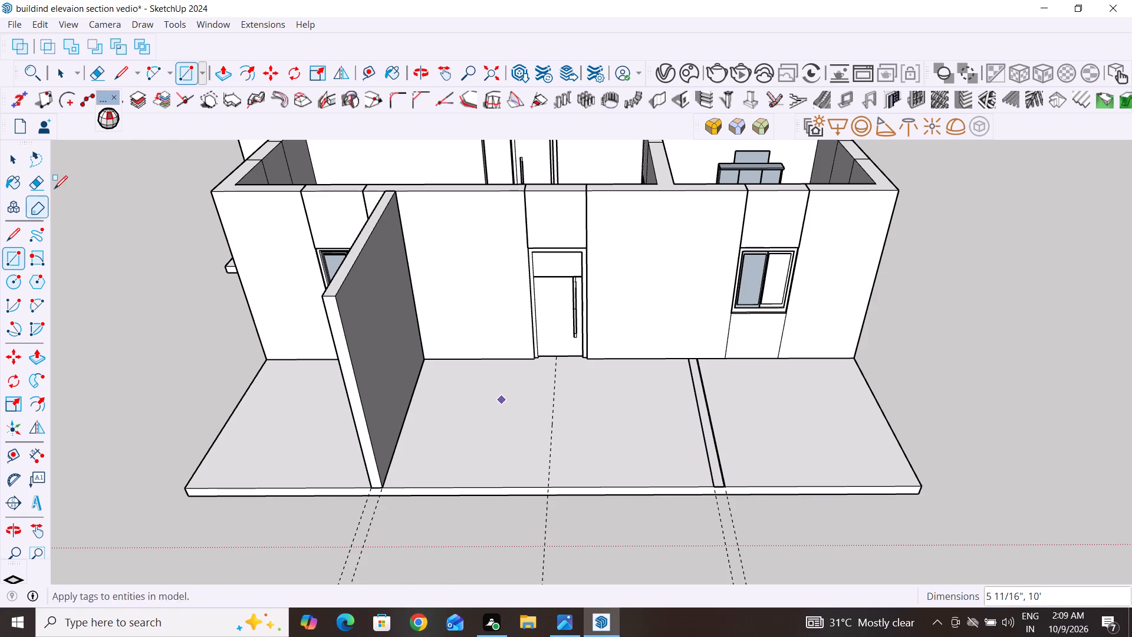
pyautogui.click(221, 75)
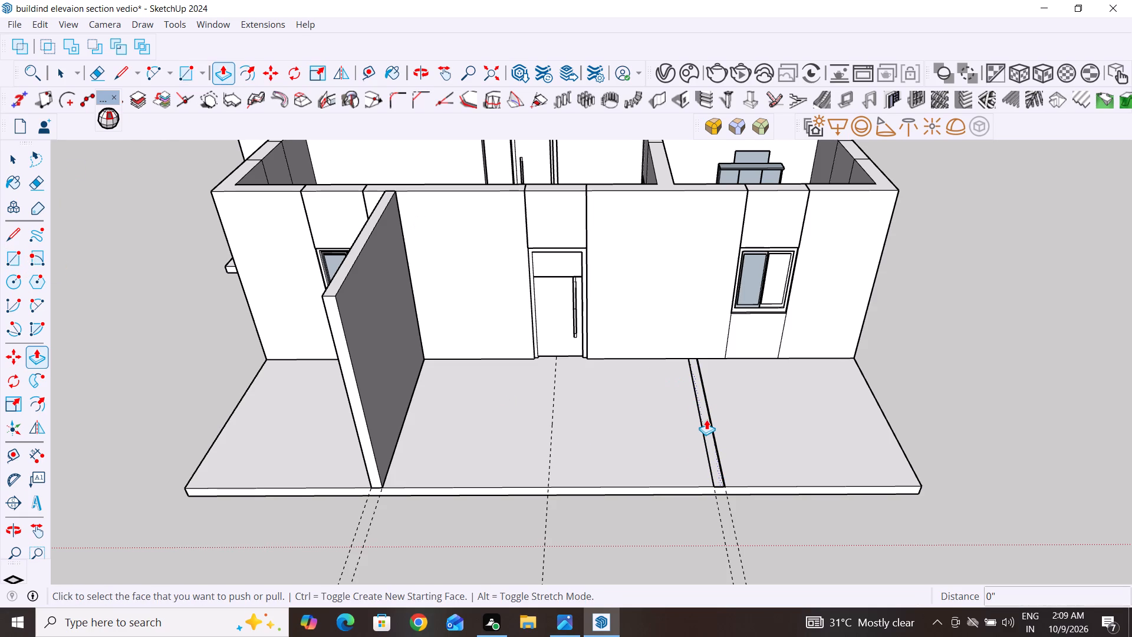
pyautogui.click(706, 419)
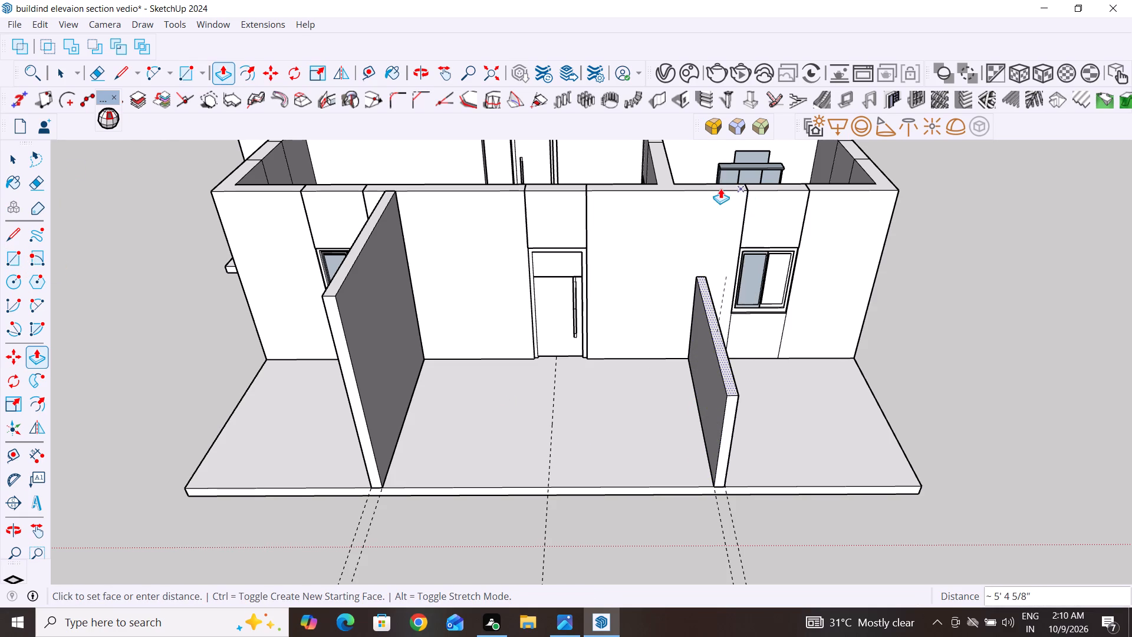
pyautogui.click(685, 190)
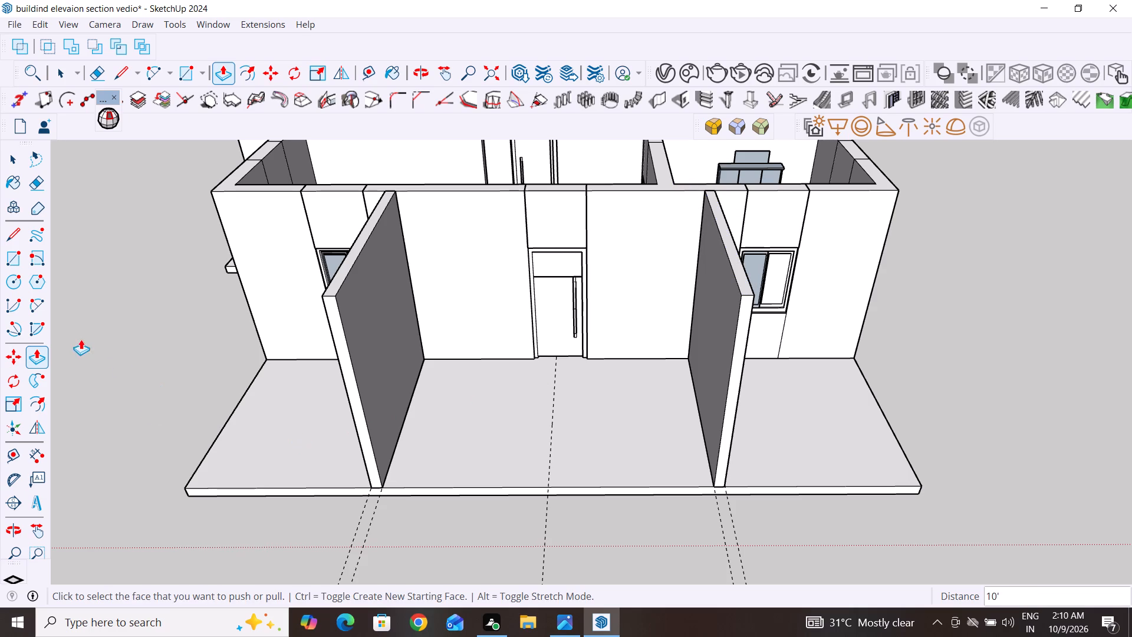
# Examine the two walls raised on the terrace and the front of the house from above, below and the front.
pyautogui.click(15, 238)
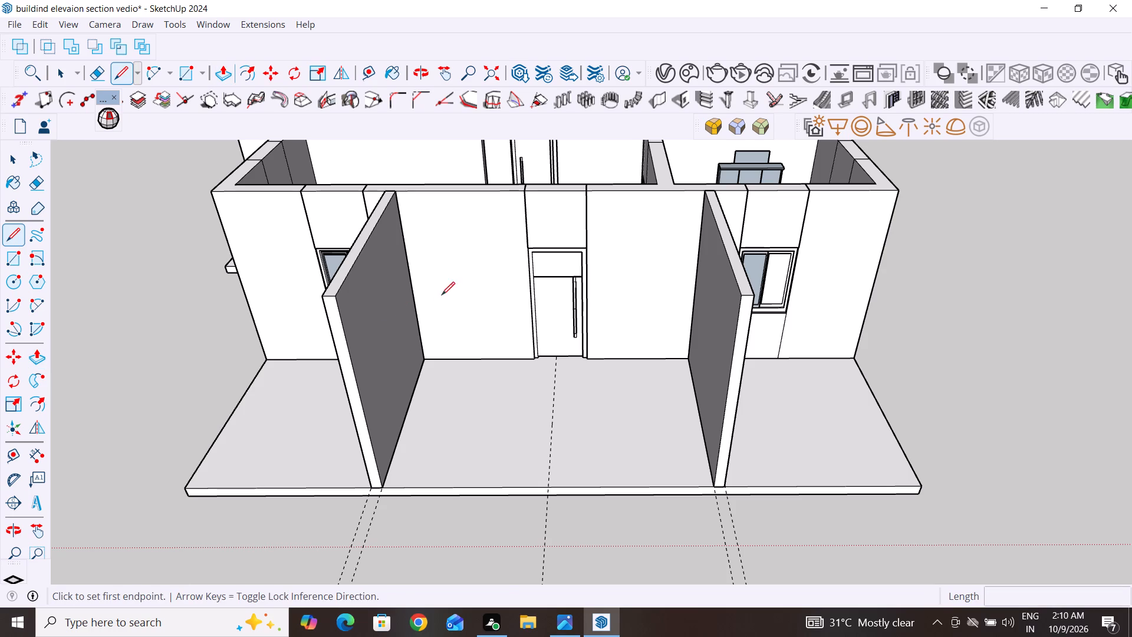
pyautogui.scroll(-6, 449, 295)
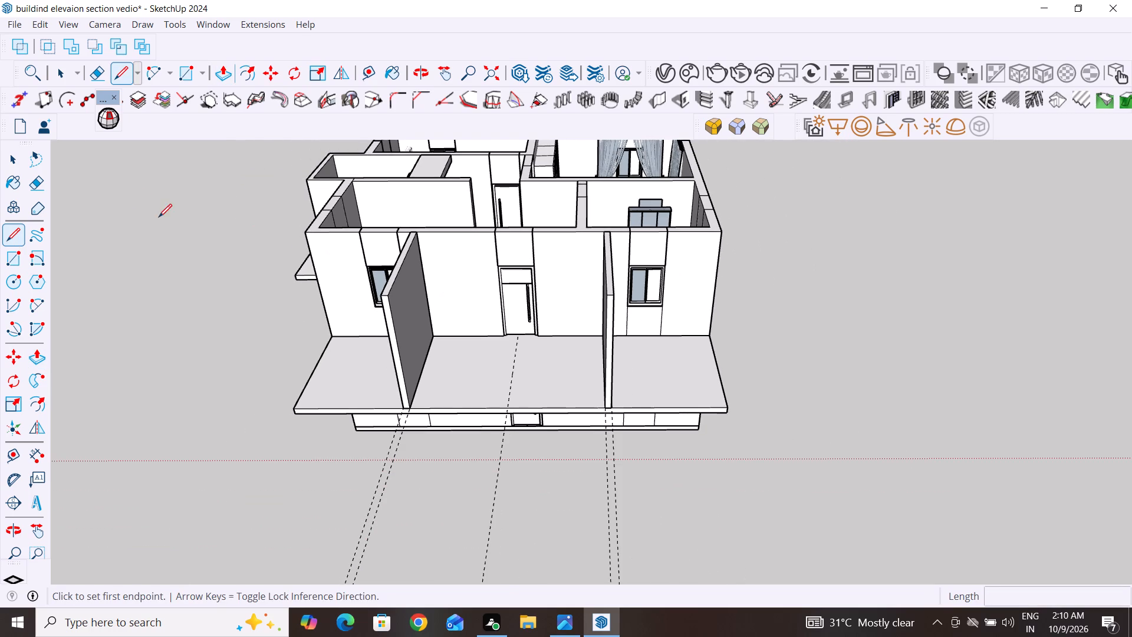
pyautogui.click(11, 156)
pyautogui.click(289, 359)
pyautogui.moveTo(483, 504); pyautogui.dragTo(499, 484, button='middle')
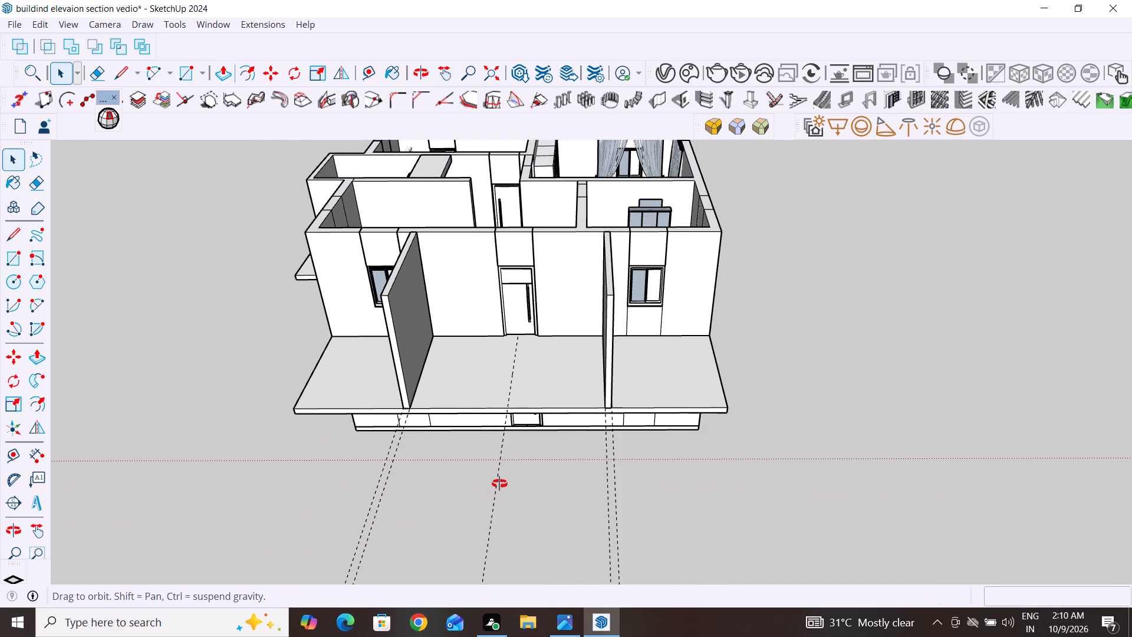
pyautogui.moveTo(499, 484); pyautogui.dragTo(517, 313, button='middle')
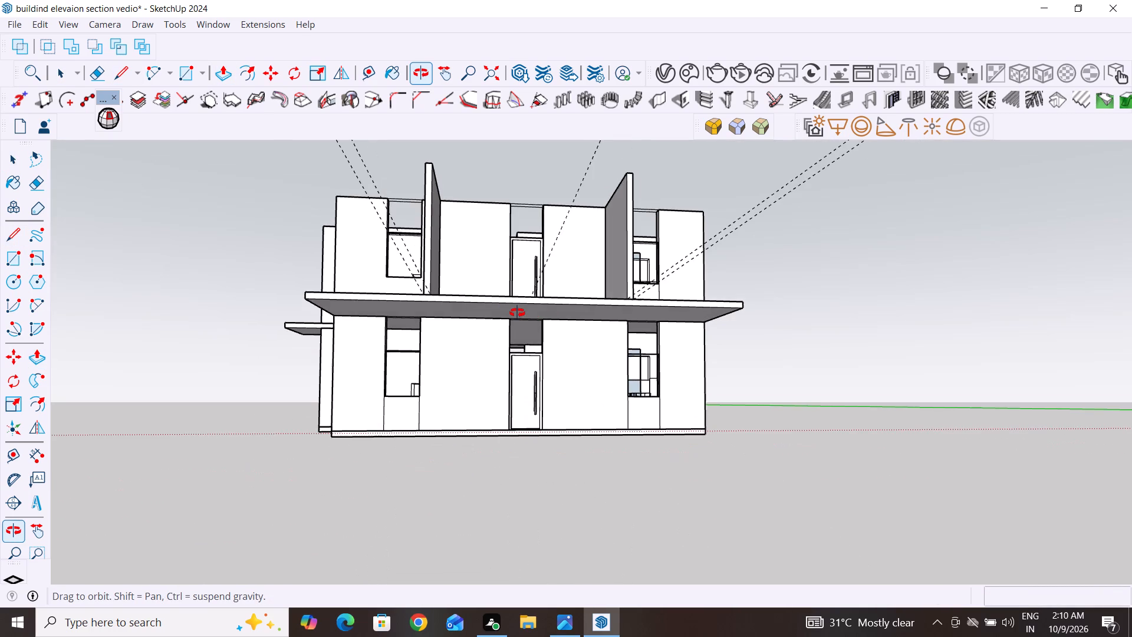
pyautogui.moveTo(517, 313); pyautogui.dragTo(512, 369, button='middle')
pyautogui.scroll(3, 524, 349)
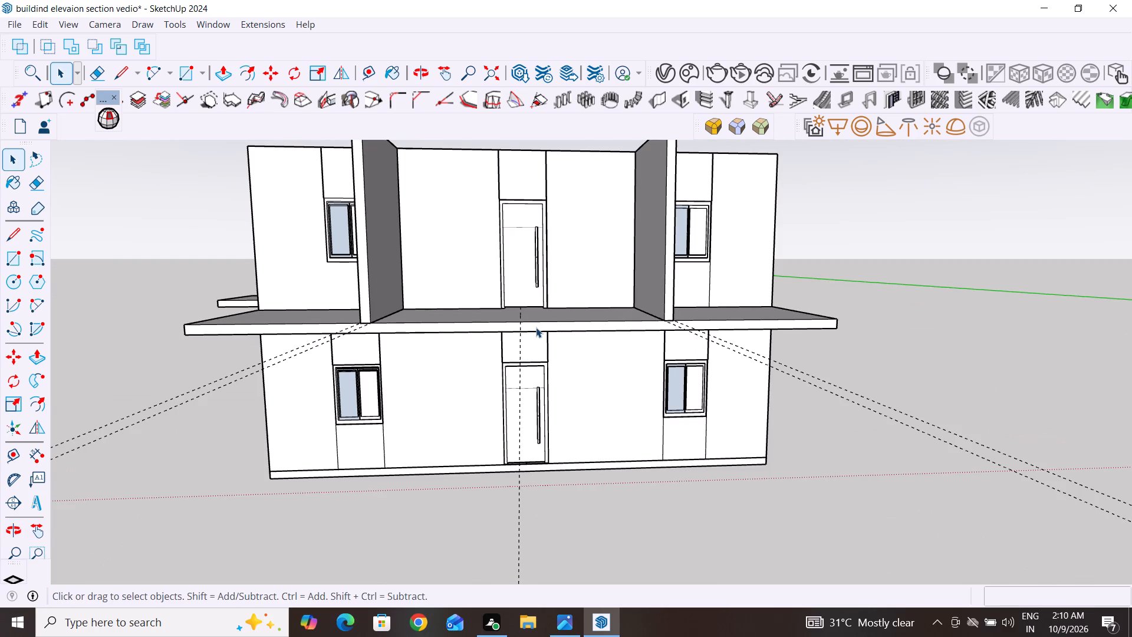
pyautogui.moveTo(574, 314); pyautogui.dragTo(583, 350, button='middle')
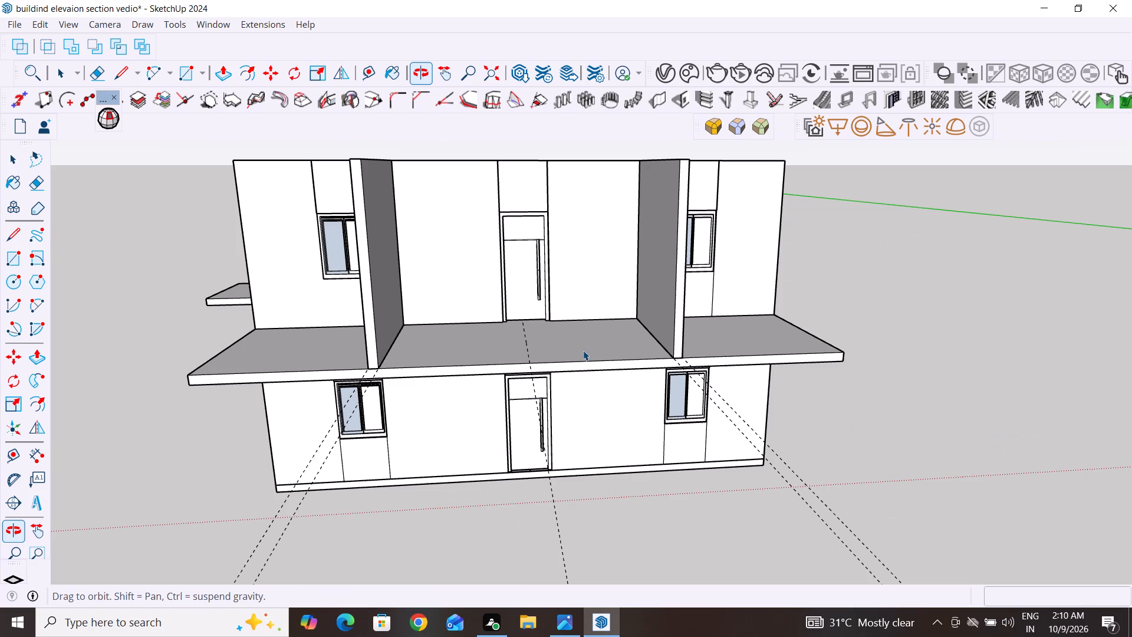
pyautogui.scroll(-2, 580, 353)
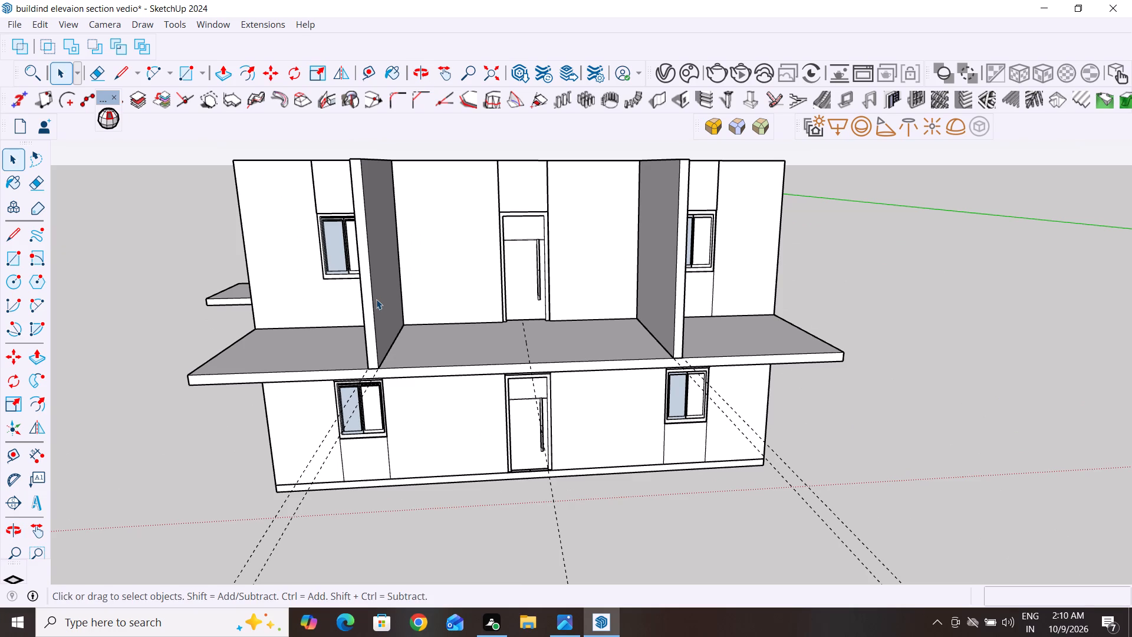
pyautogui.scroll(-3, 462, 501)
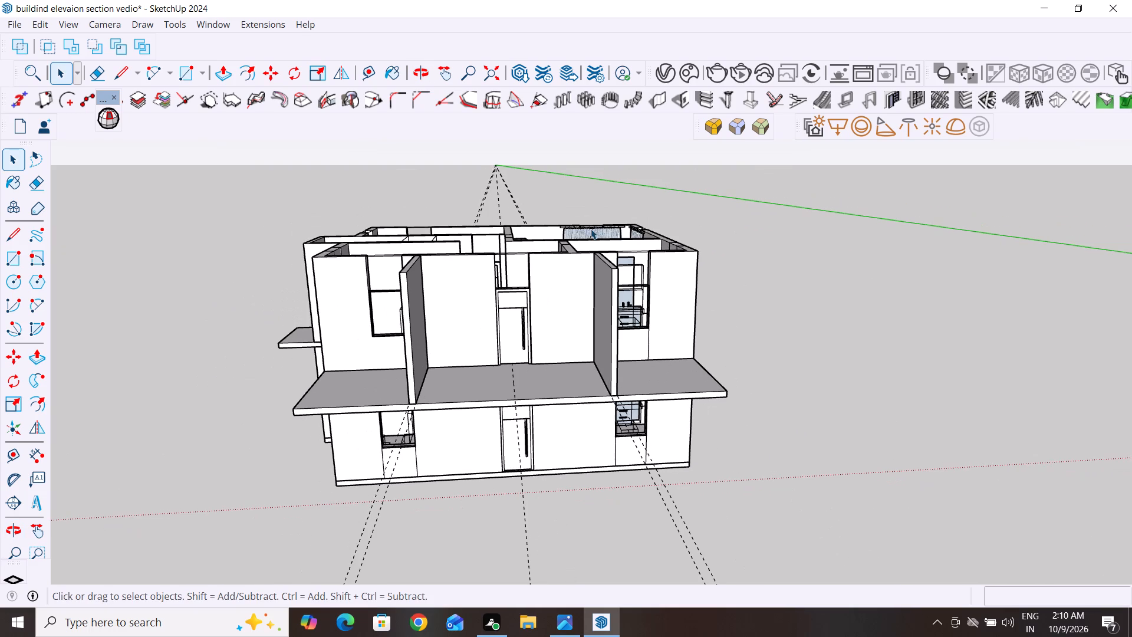
pyautogui.scroll(2, 590, 233)
pyautogui.moveTo(600, 193); pyautogui.dragTo(596, 169, button='middle')
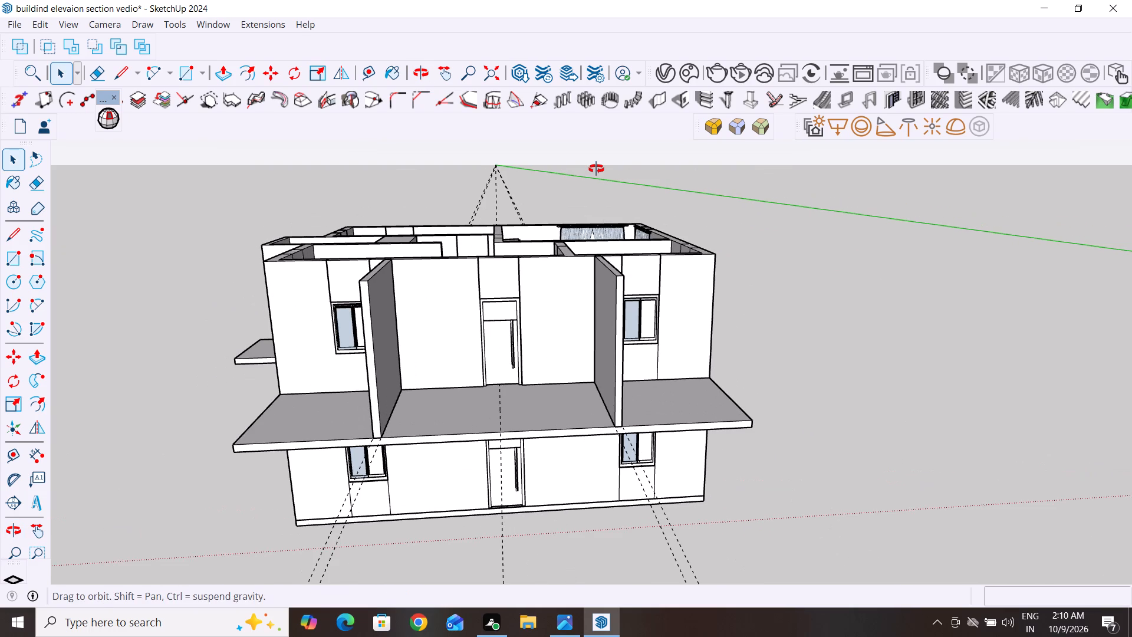
pyautogui.moveTo(596, 169); pyautogui.dragTo(599, 147, button='middle')
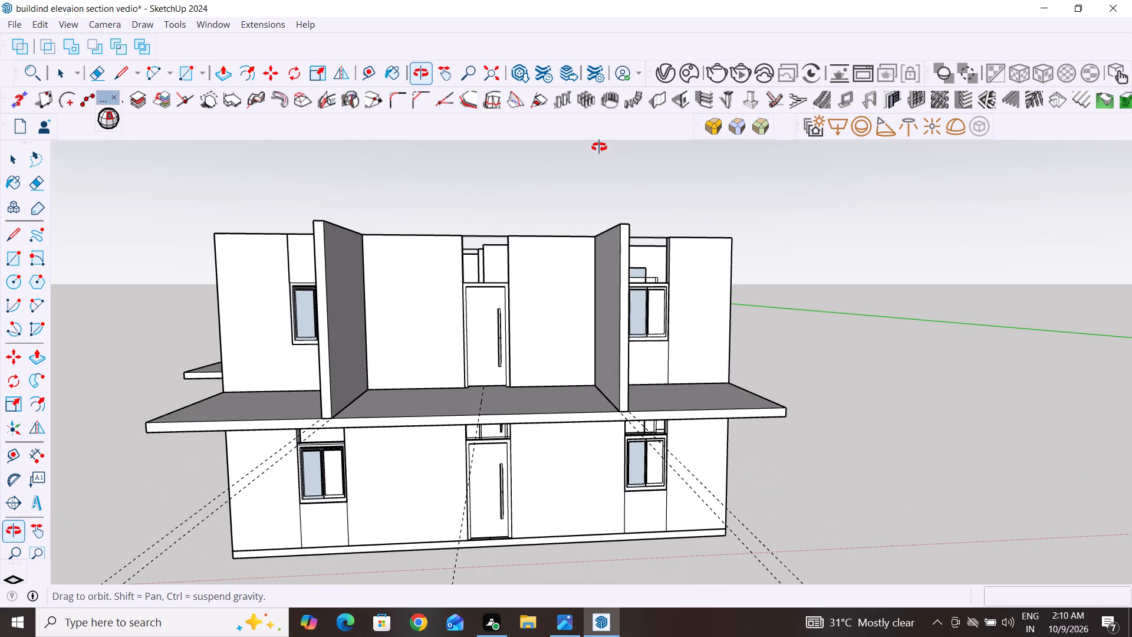
# Start a line at the point where the central guide crosses the terrace's front edge.
pyautogui.click(21, 237)
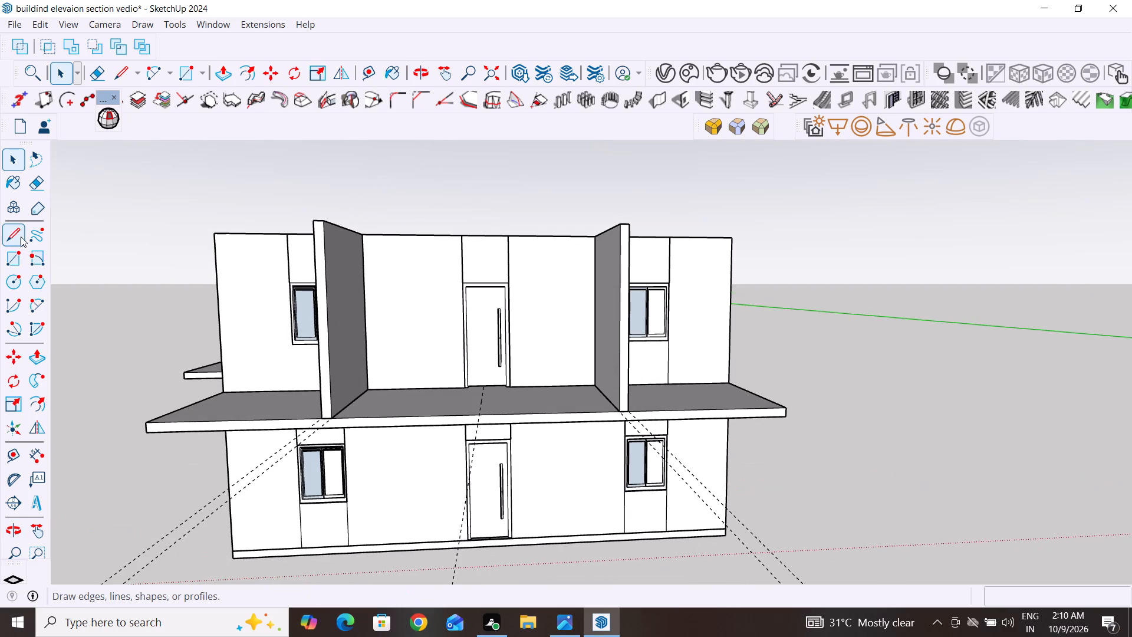
pyautogui.scroll(4, 479, 416)
pyautogui.click(479, 416)
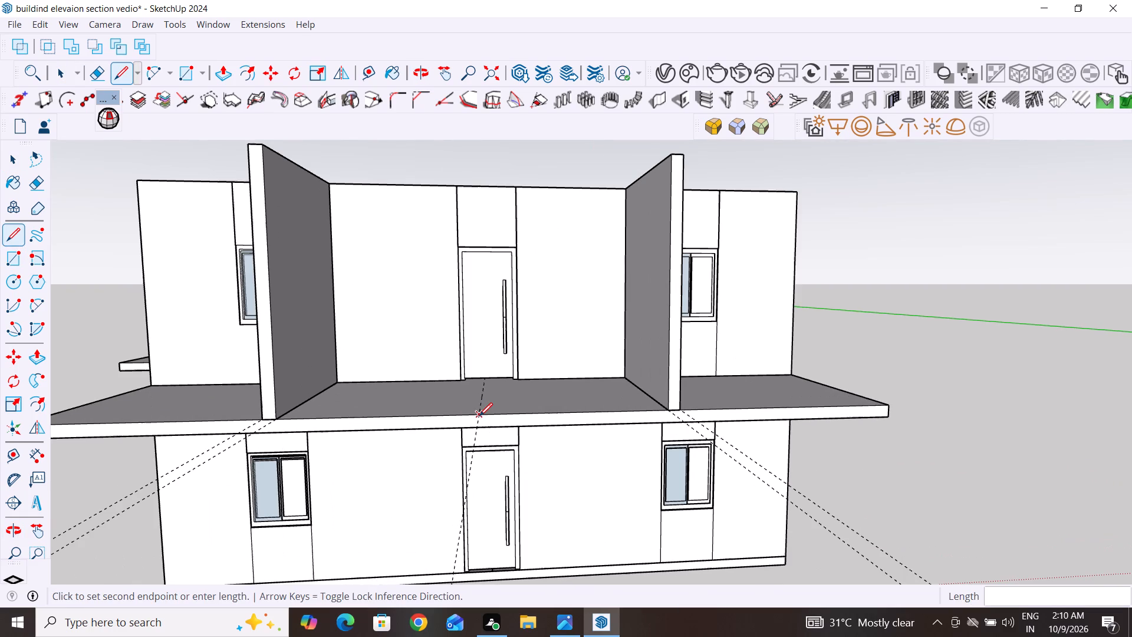
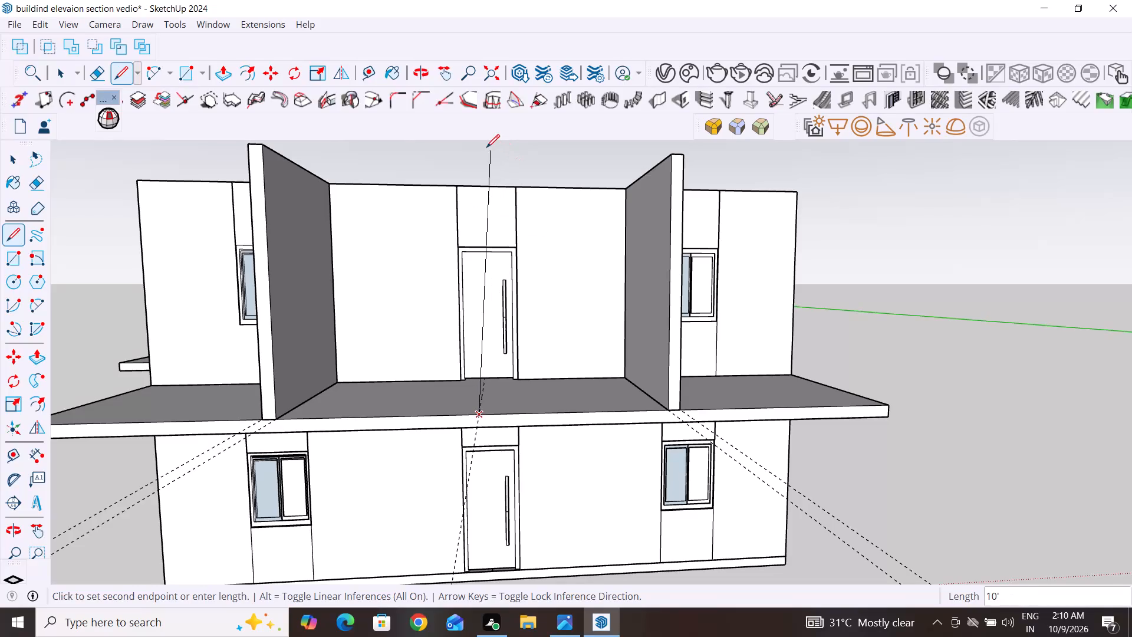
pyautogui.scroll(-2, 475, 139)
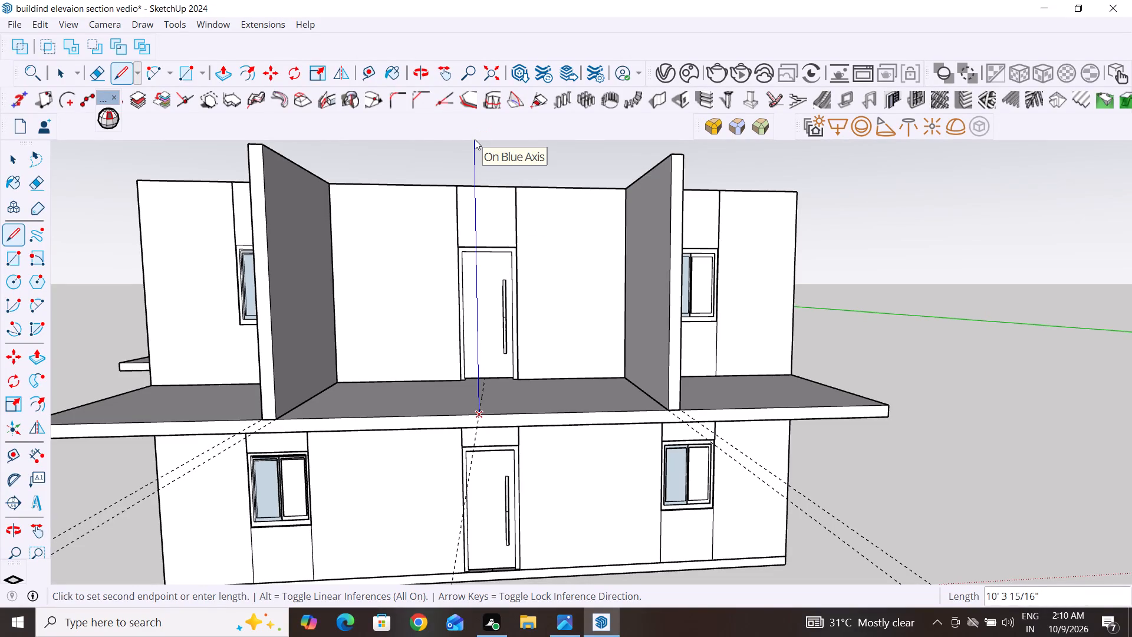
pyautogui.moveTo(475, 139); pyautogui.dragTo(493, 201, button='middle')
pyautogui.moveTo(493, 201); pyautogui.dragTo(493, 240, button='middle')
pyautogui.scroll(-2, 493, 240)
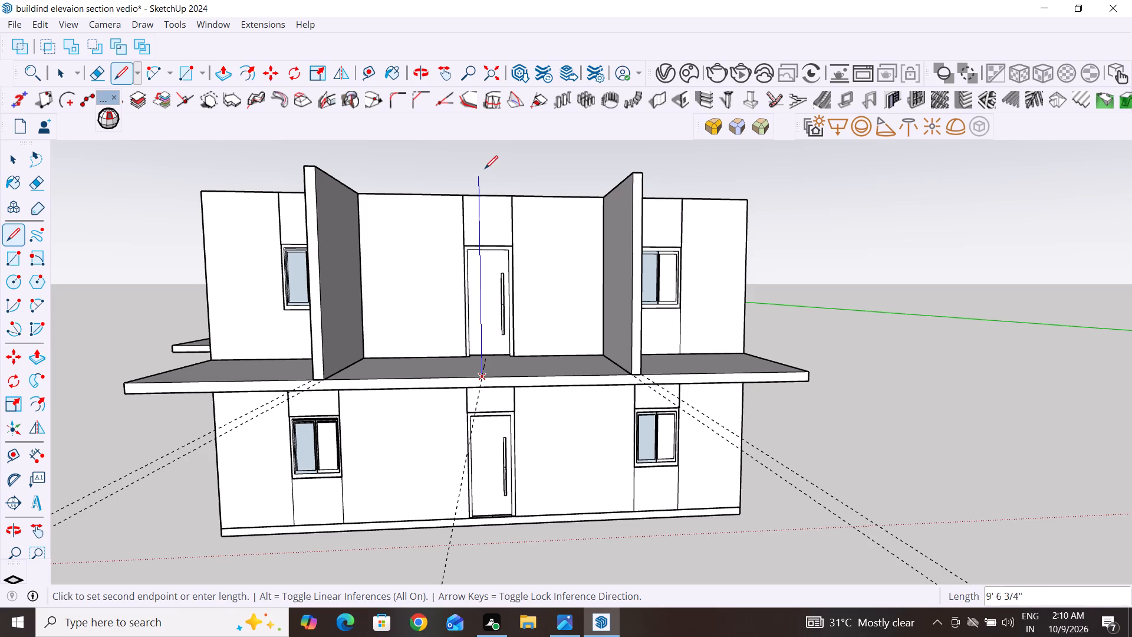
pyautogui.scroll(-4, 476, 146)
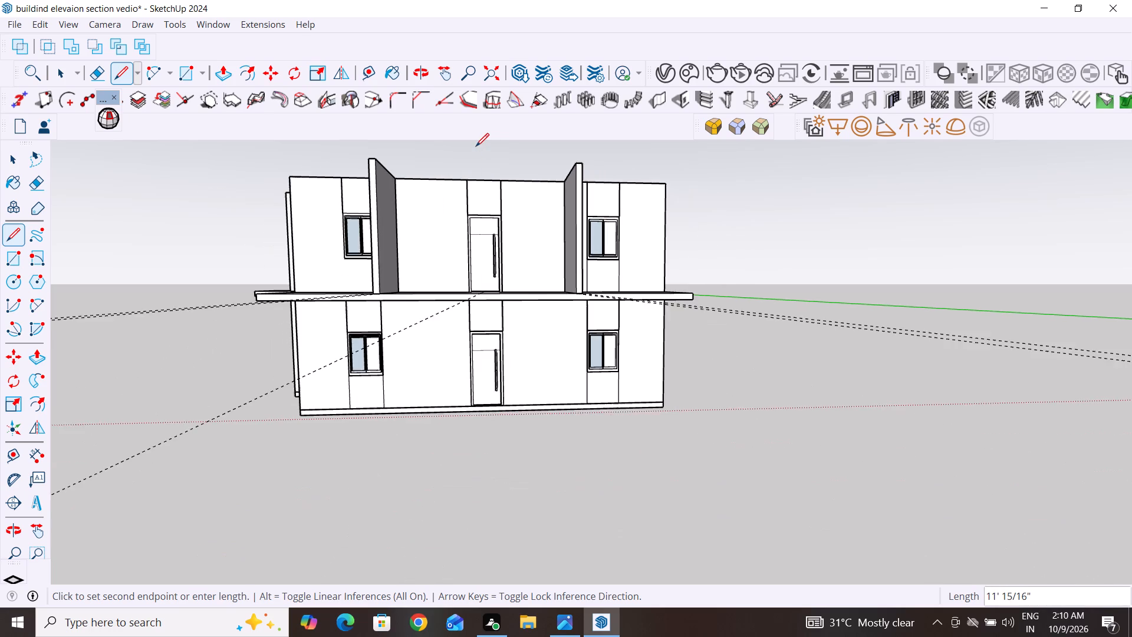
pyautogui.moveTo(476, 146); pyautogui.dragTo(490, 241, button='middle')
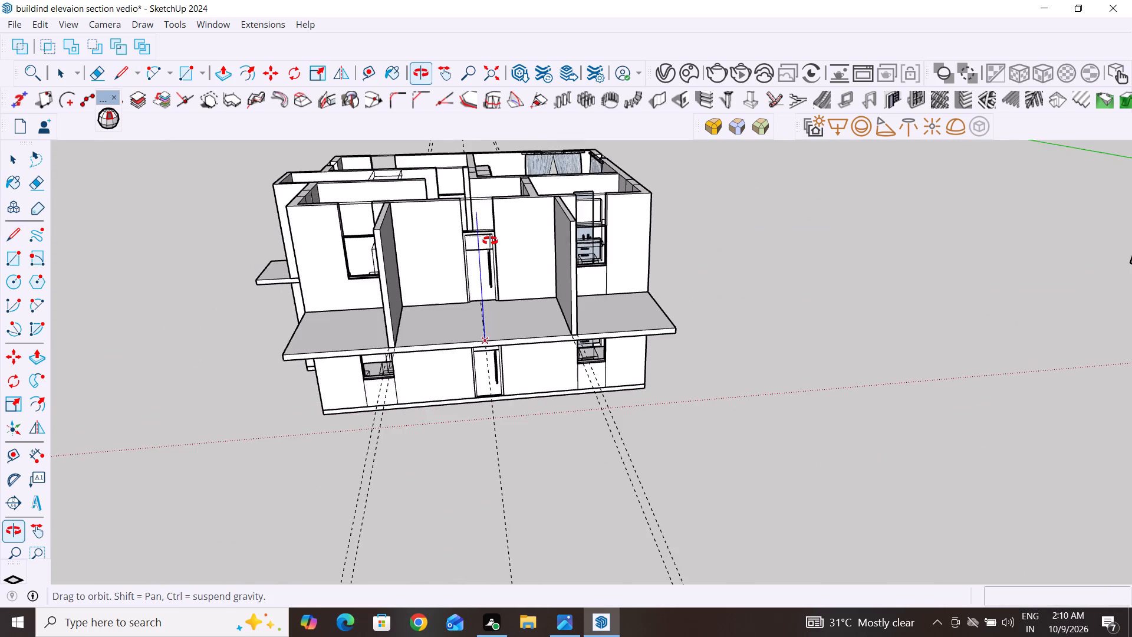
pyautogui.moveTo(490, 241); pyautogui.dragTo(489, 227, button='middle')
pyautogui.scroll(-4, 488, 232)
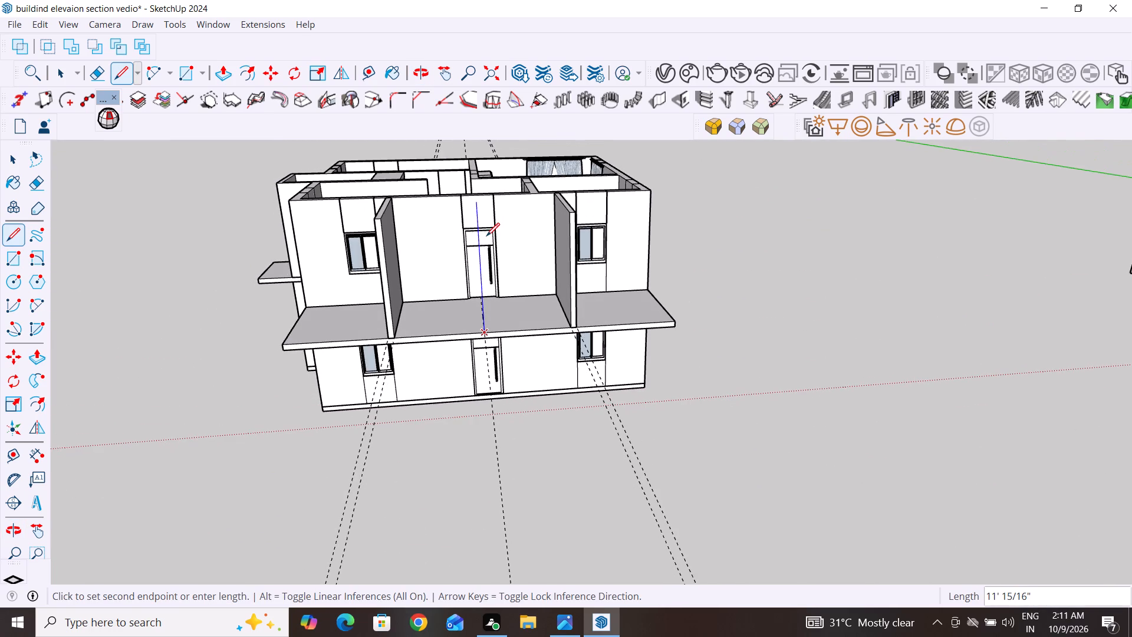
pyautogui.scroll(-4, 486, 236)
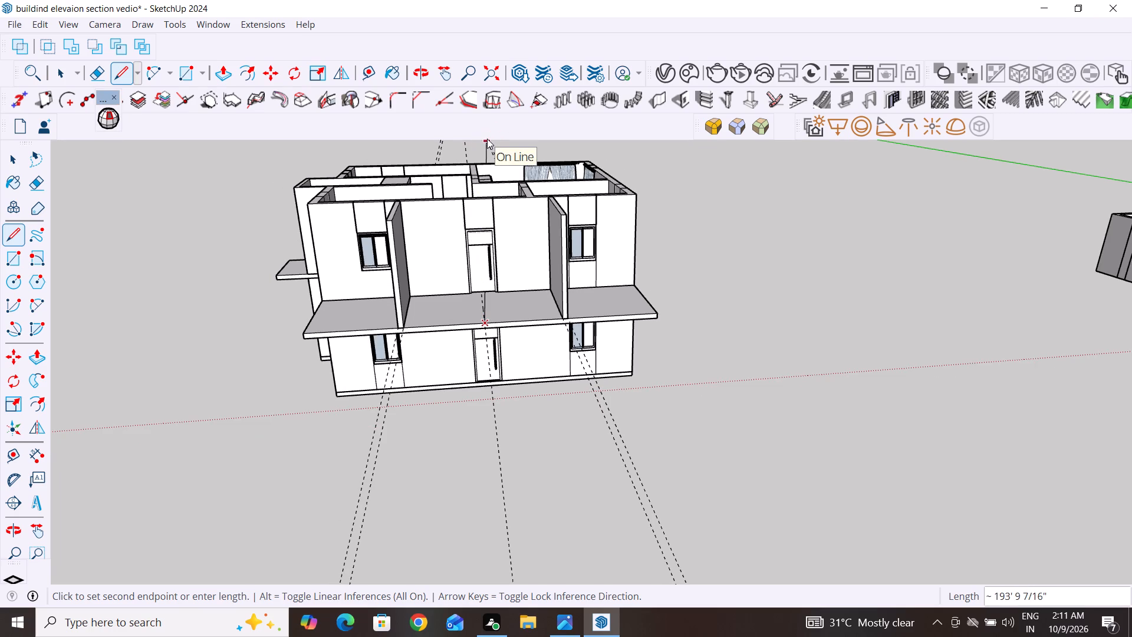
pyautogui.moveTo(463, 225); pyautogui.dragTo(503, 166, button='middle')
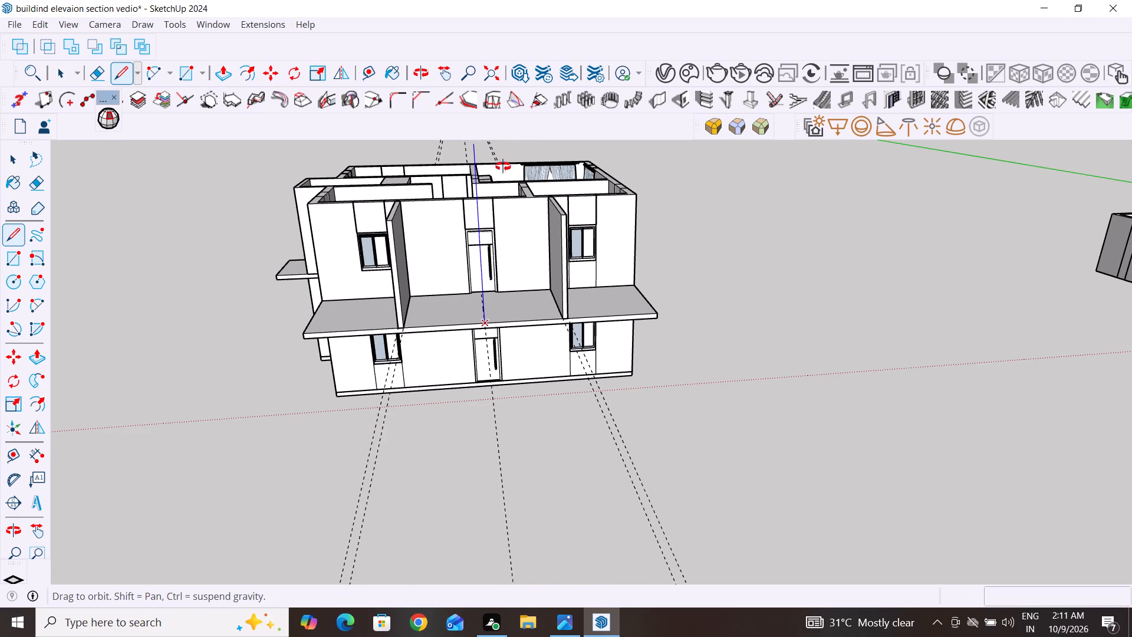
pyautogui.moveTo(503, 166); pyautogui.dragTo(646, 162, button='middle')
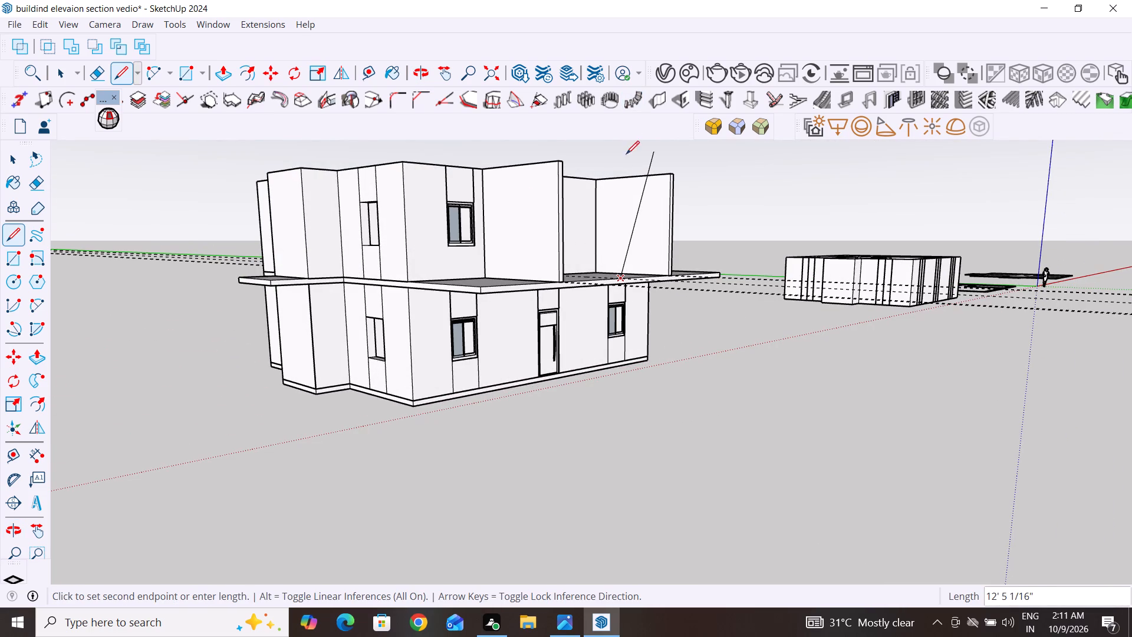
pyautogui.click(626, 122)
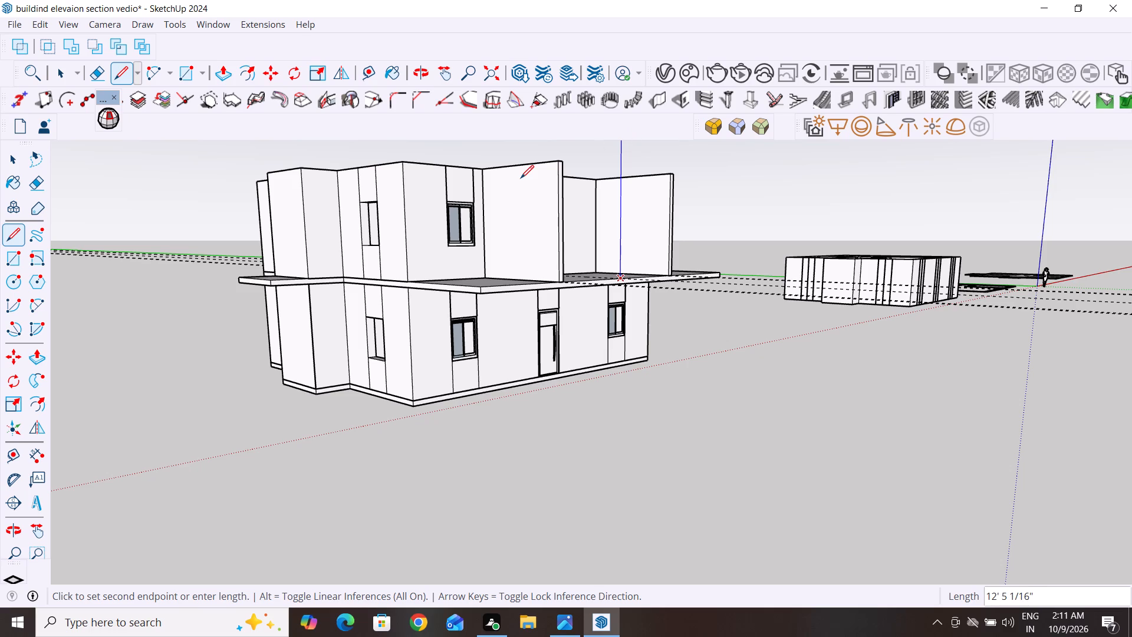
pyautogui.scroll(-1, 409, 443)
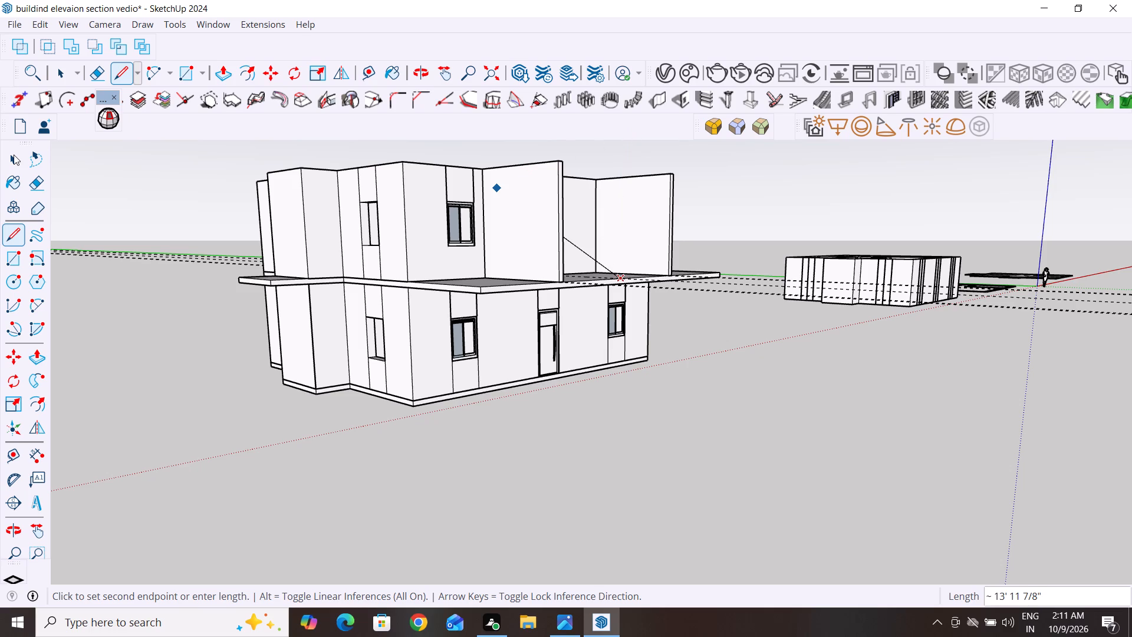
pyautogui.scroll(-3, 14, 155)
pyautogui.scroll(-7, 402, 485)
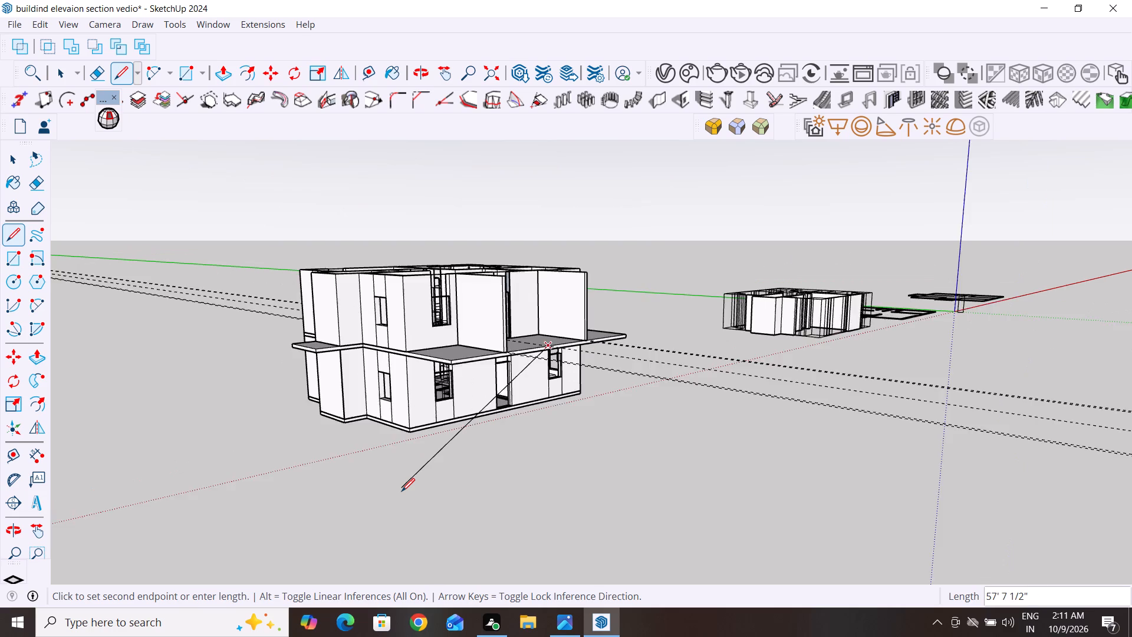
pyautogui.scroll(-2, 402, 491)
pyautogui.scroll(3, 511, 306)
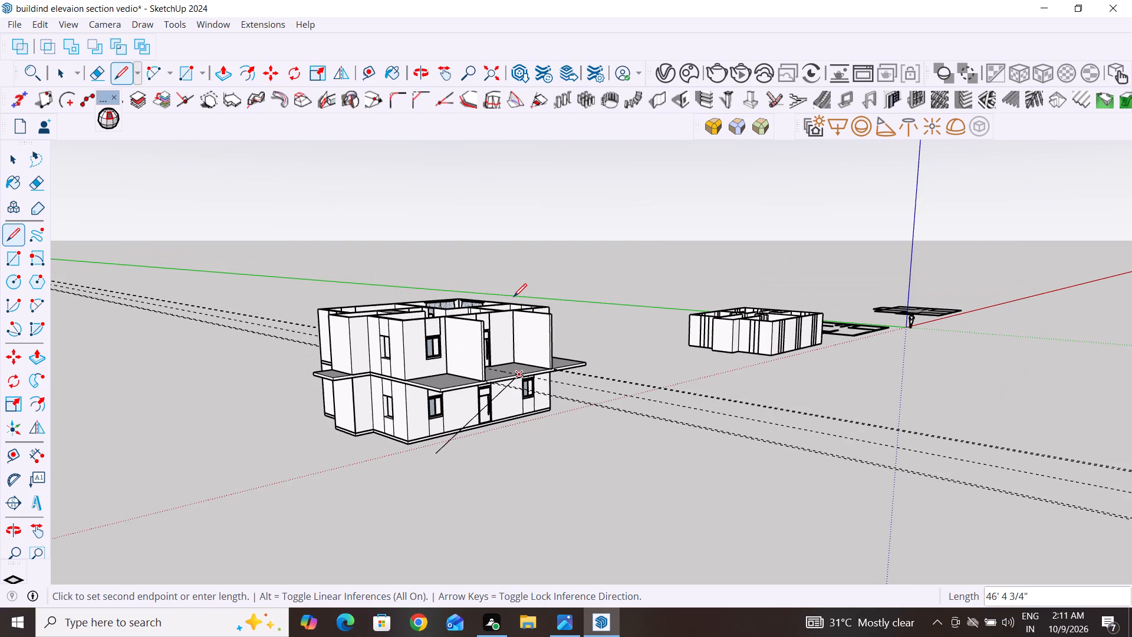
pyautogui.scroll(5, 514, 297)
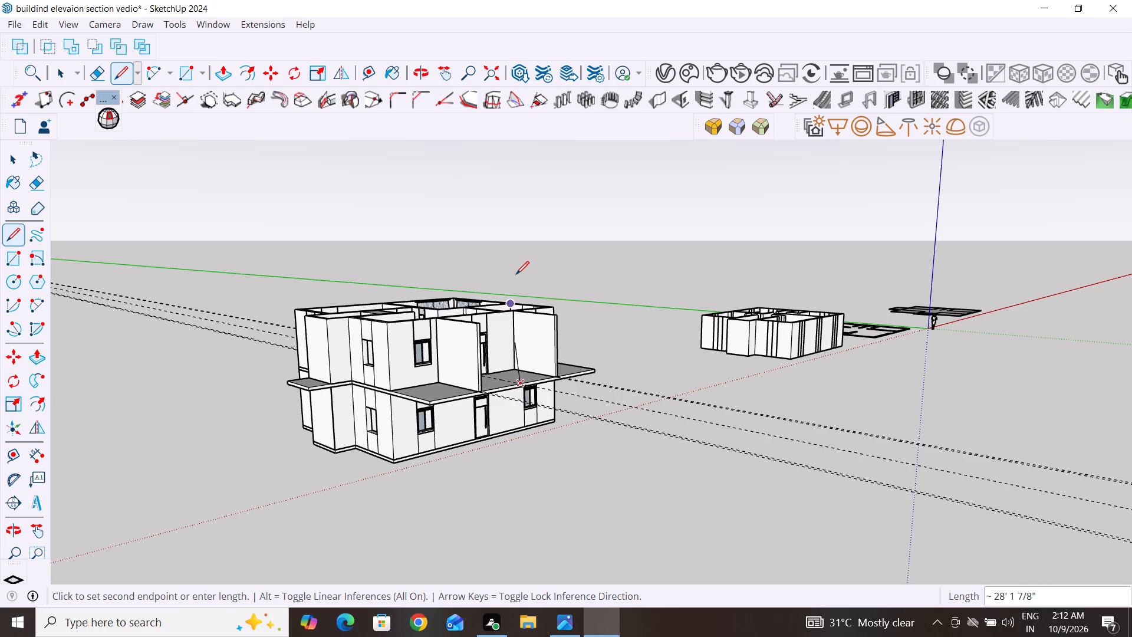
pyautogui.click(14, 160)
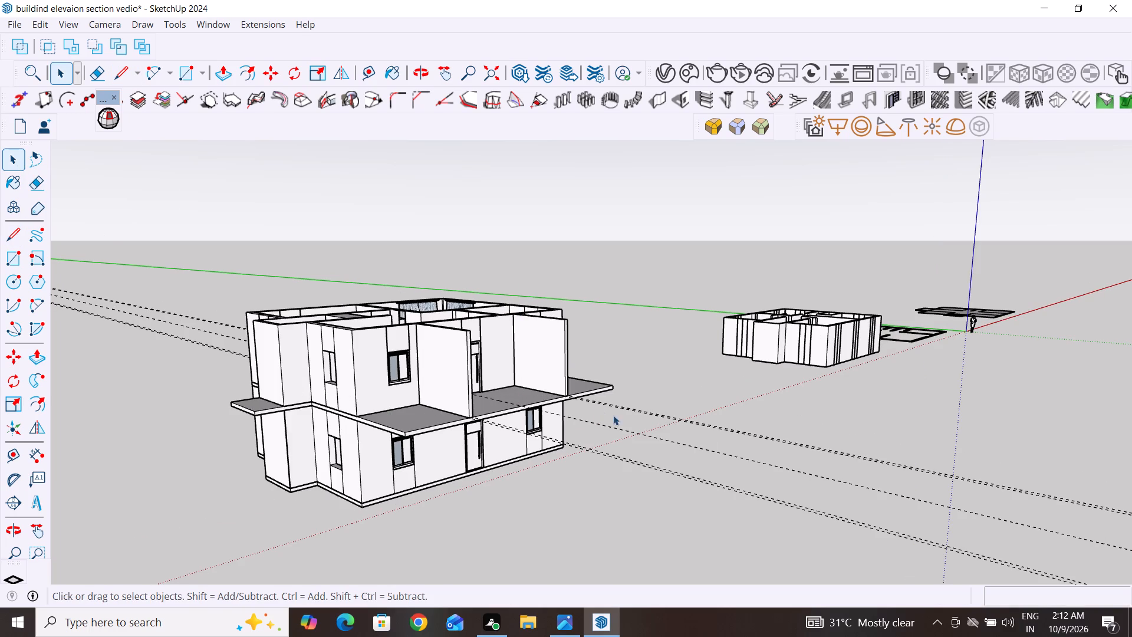
# Examine the house and the neighbouring floor models from above and the front.
pyautogui.scroll(3, 633, 411)
pyautogui.scroll(1, 733, 415)
pyautogui.moveTo(732, 415); pyautogui.dragTo(655, 464, button='middle')
pyautogui.scroll(-2, 786, 473)
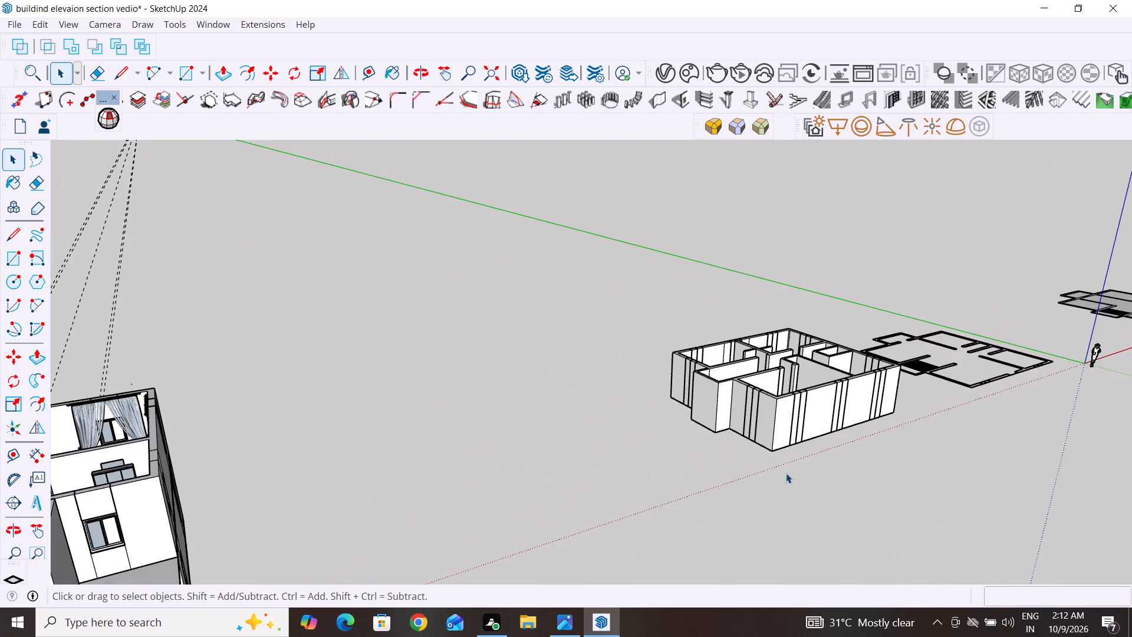
pyautogui.scroll(-8, 786, 473)
pyautogui.moveTo(759, 521); pyautogui.dragTo(696, 525, button='middle')
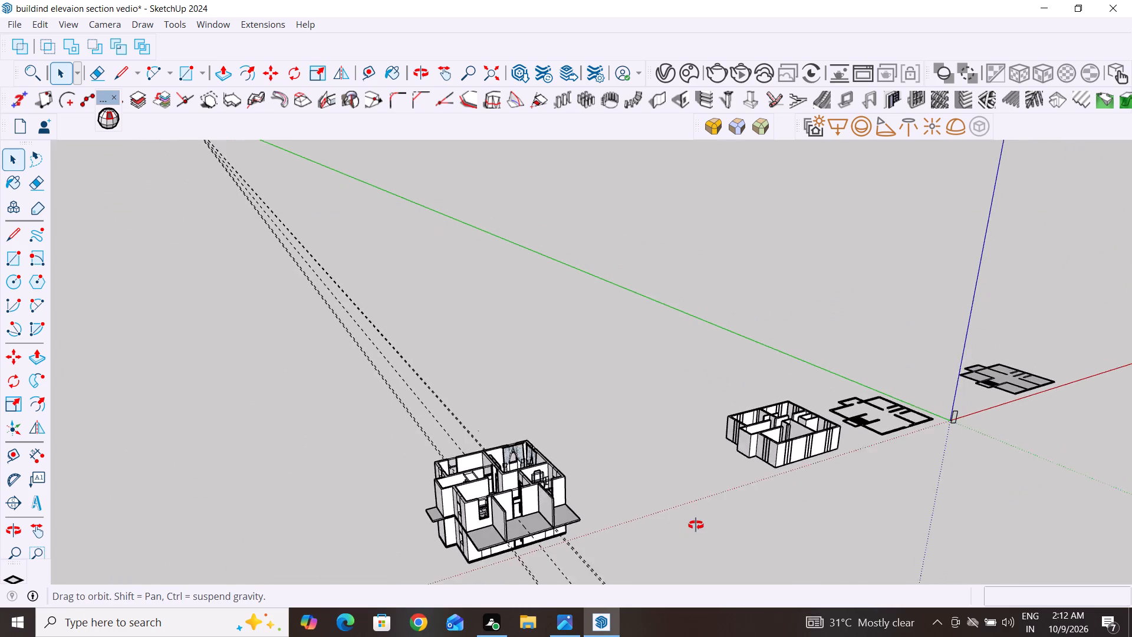
pyautogui.moveTo(696, 525); pyautogui.dragTo(656, 481, button='middle')
pyautogui.scroll(3, 383, 490)
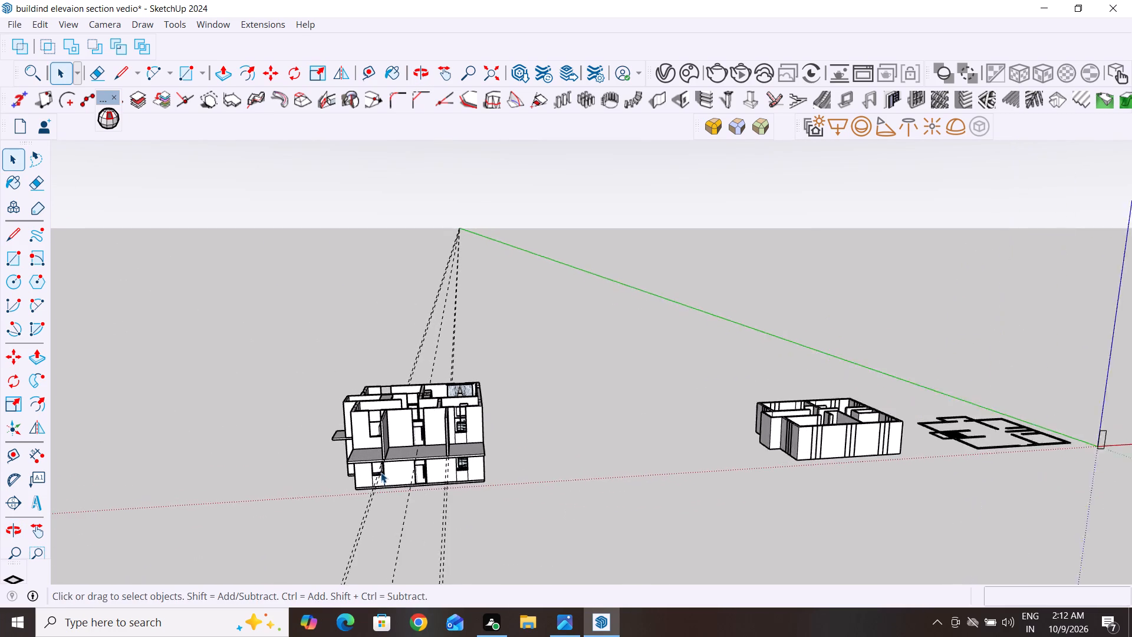
pyautogui.scroll(5, 381, 472)
pyautogui.moveTo(414, 491); pyautogui.dragTo(421, 495, button='middle')
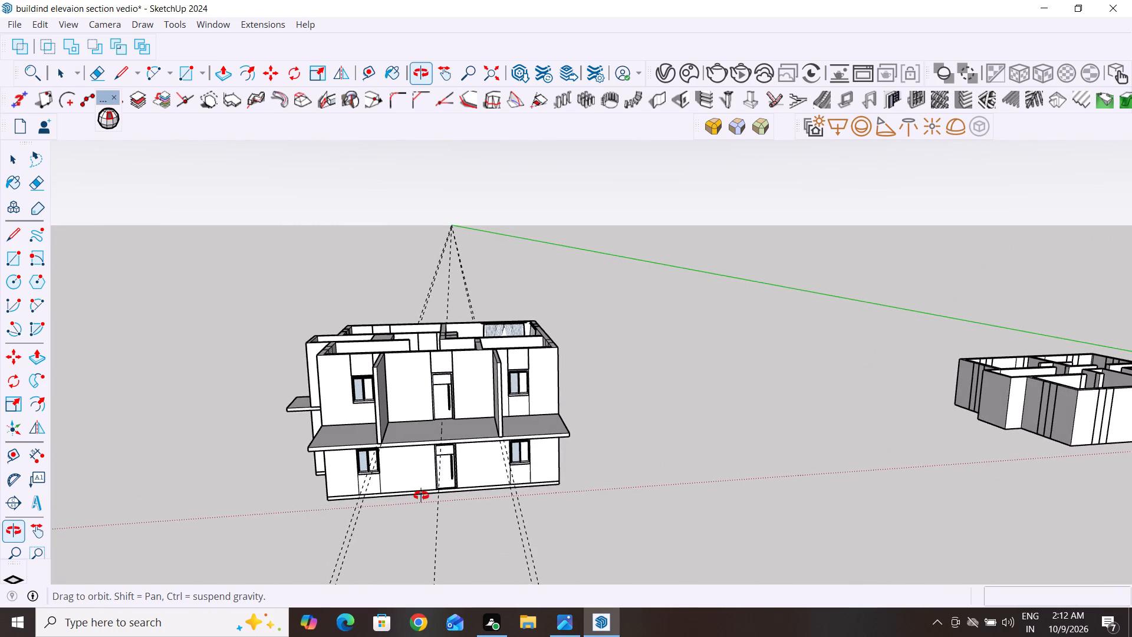
pyautogui.moveTo(421, 495); pyautogui.dragTo(427, 506, button='middle')
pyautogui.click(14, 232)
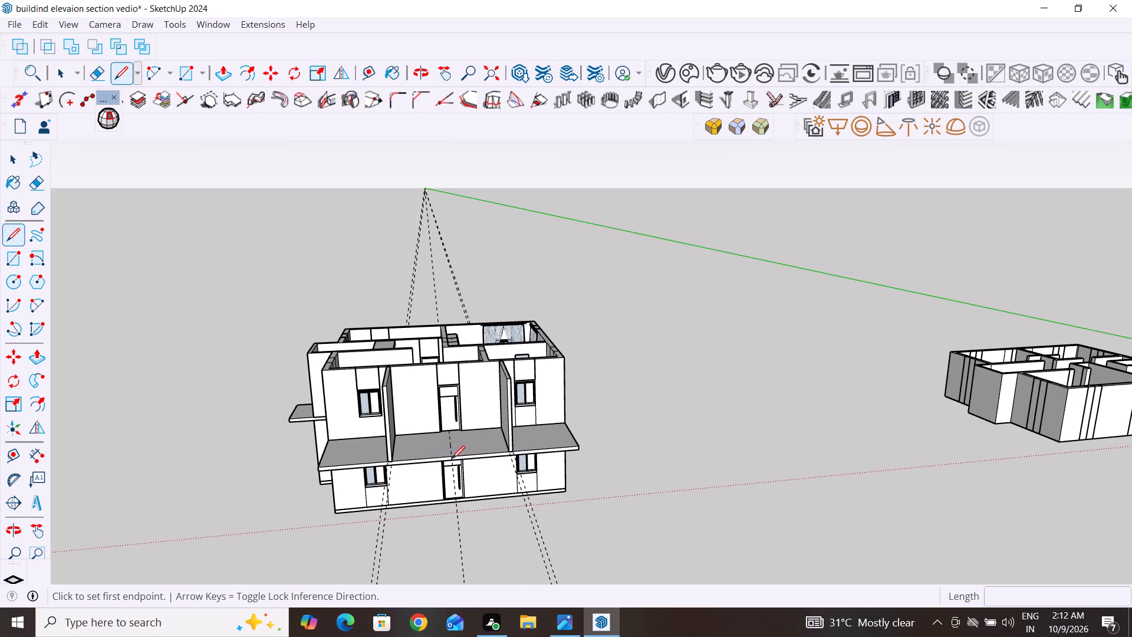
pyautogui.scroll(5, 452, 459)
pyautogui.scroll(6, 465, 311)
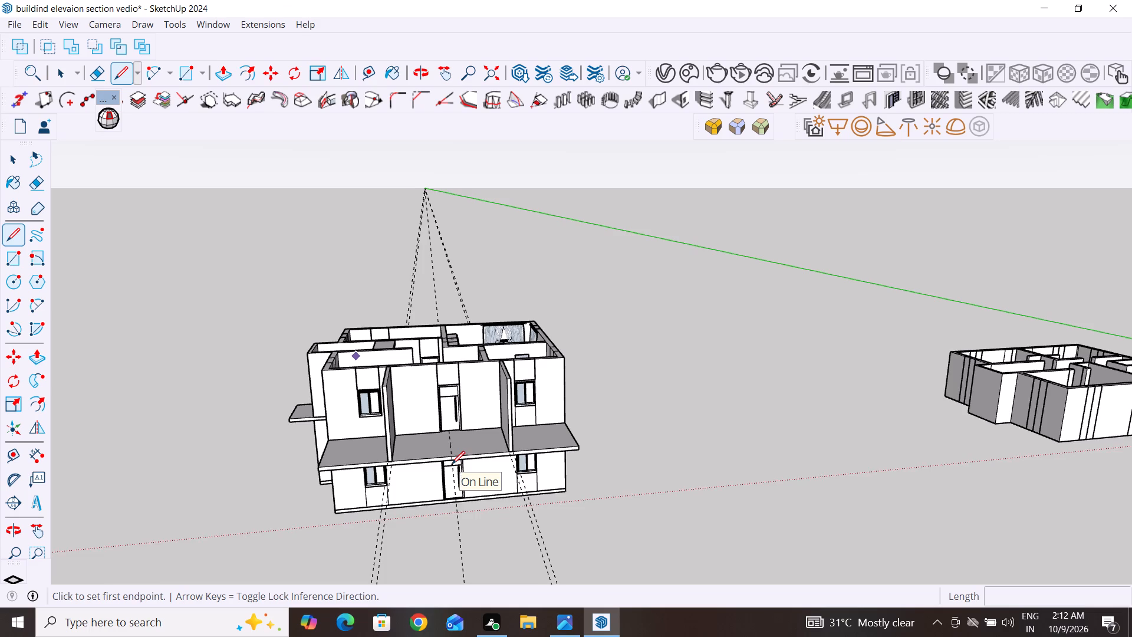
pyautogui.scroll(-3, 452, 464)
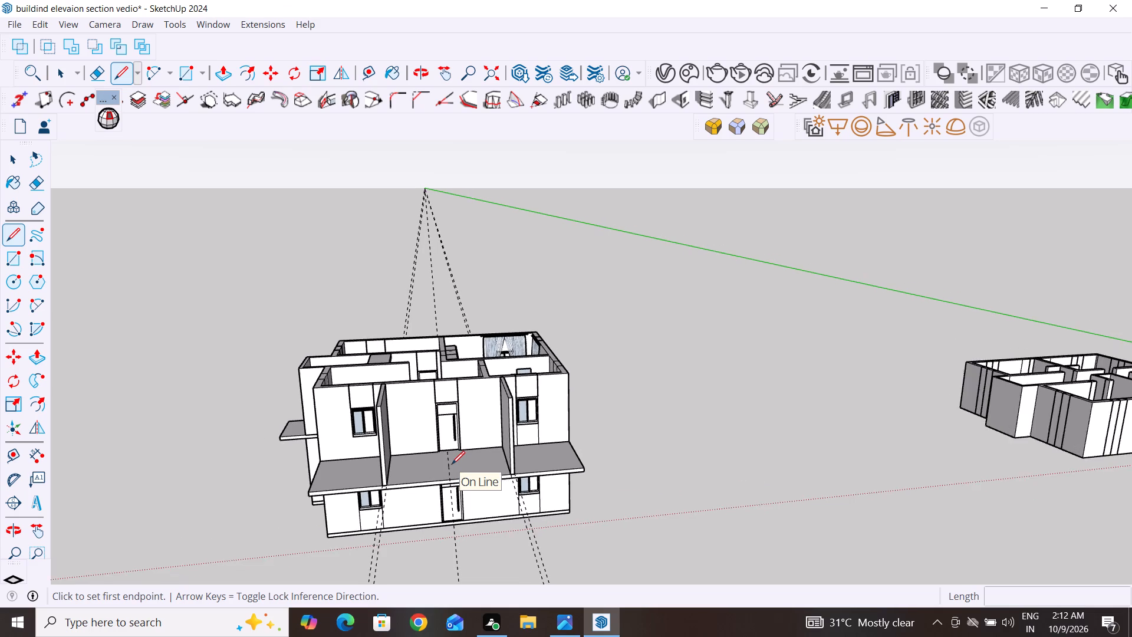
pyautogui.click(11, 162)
# Draw a vertical line about 14' 2" tall from the point where the central guide crosses the terrace's front edge.
pyautogui.scroll(4, 463, 314)
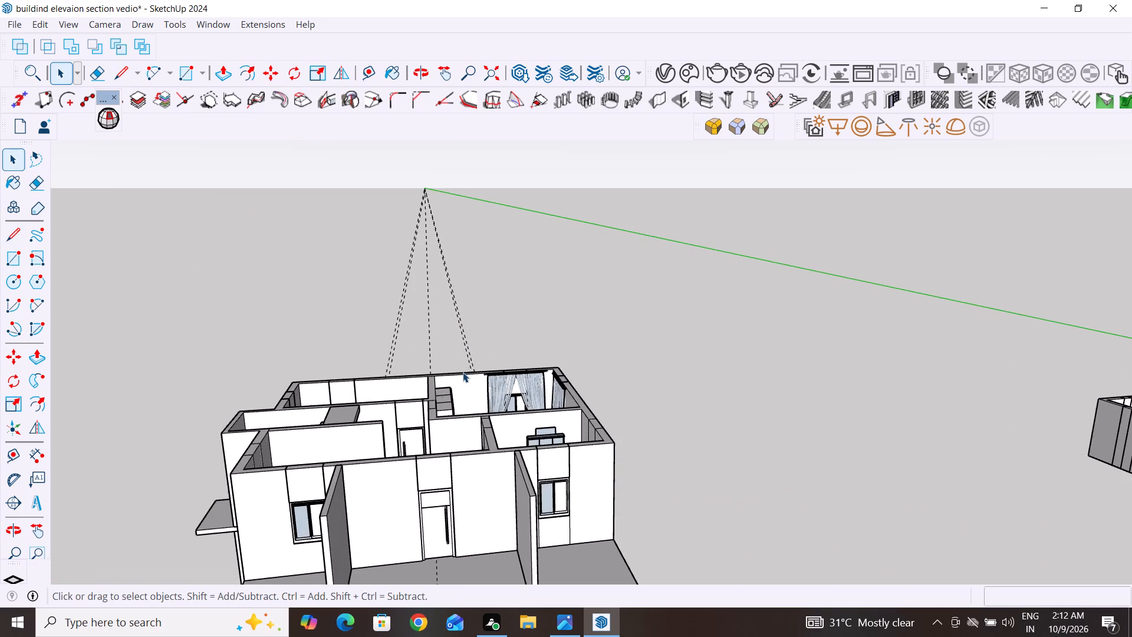
pyautogui.scroll(1, 462, 372)
pyautogui.moveTo(462, 372); pyautogui.dragTo(458, 238, button='middle')
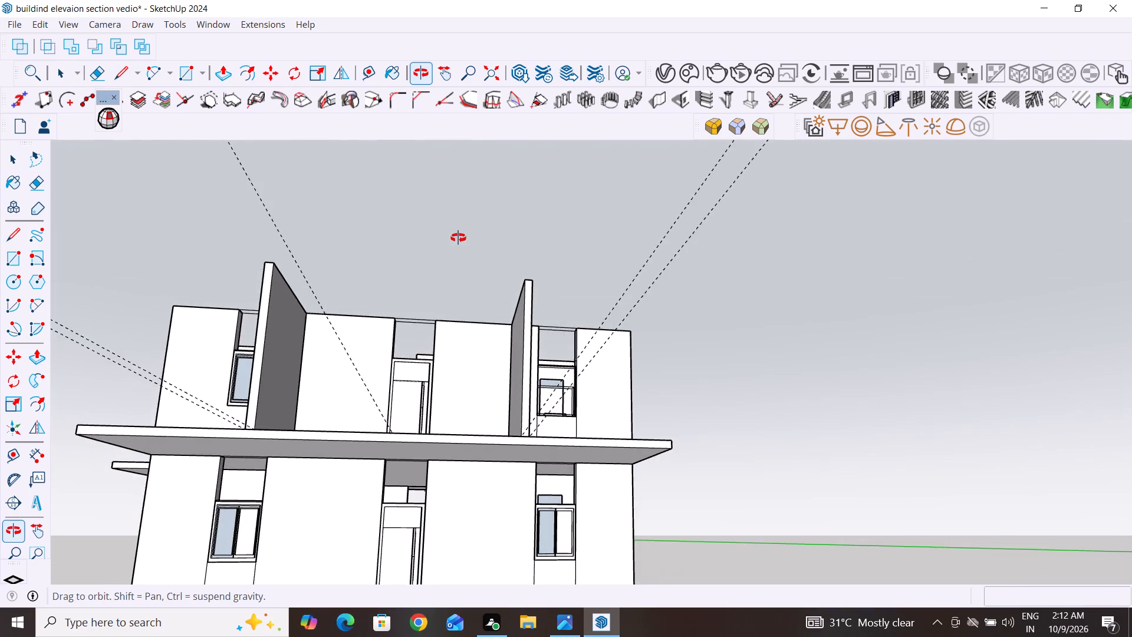
pyautogui.moveTo(458, 238); pyautogui.dragTo(460, 283, button='middle')
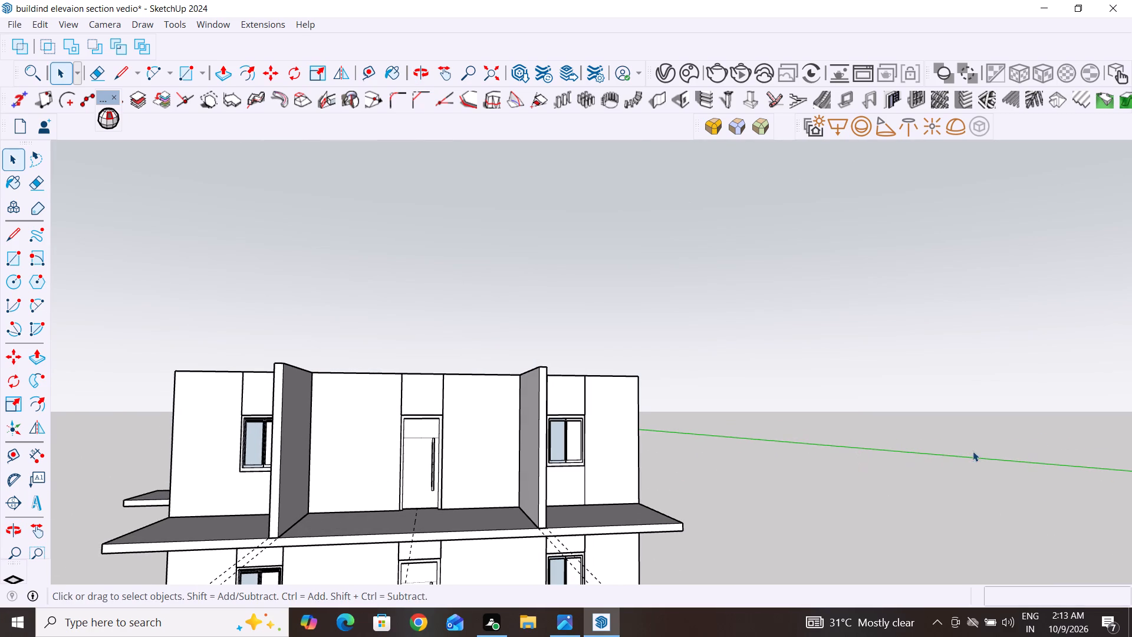
pyautogui.click(17, 241)
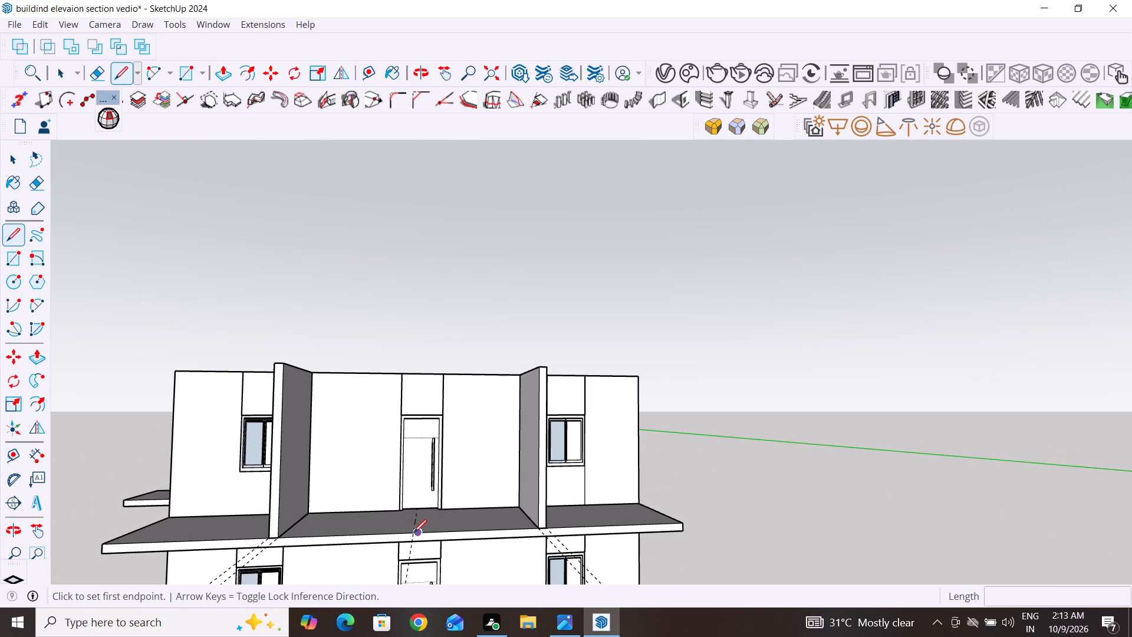
pyautogui.scroll(2, 412, 533)
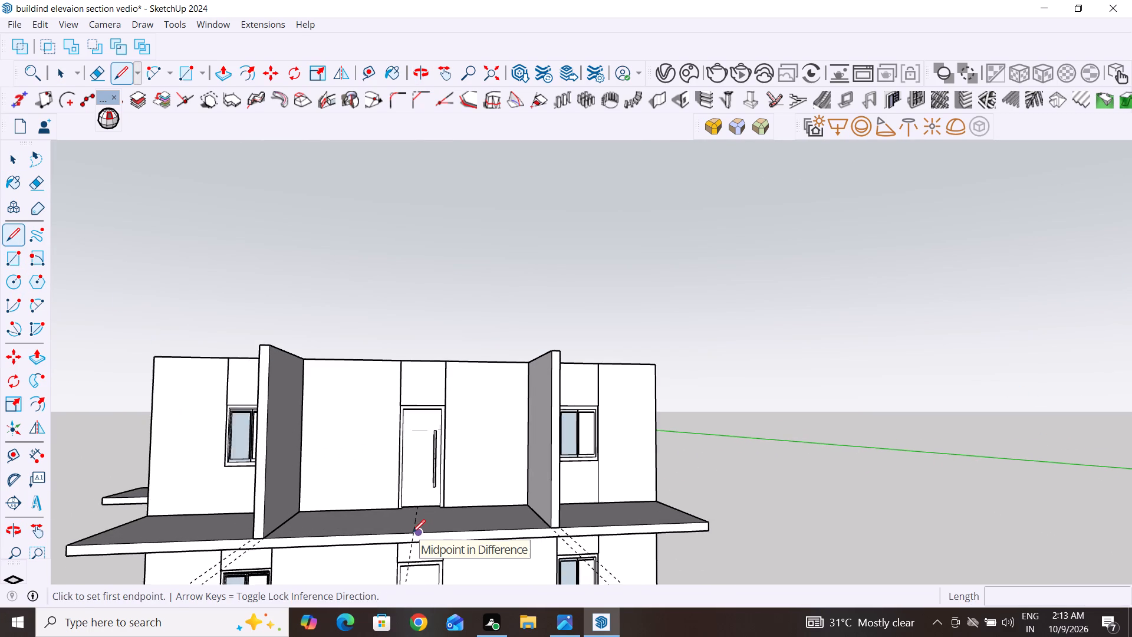
pyautogui.scroll(1, 412, 530)
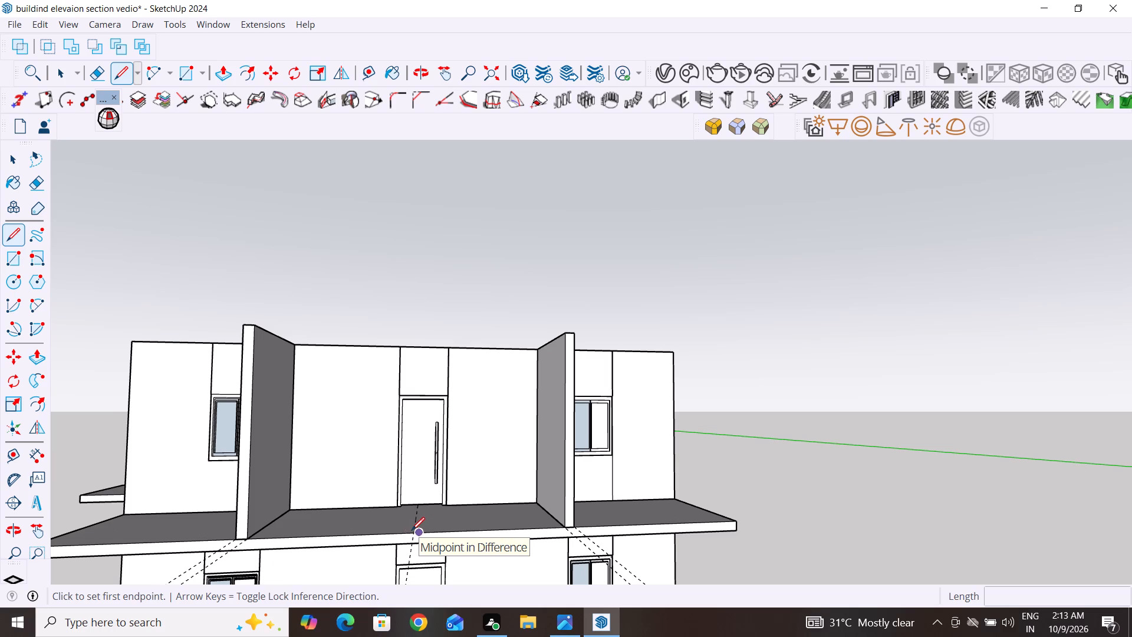
pyautogui.scroll(3, 412, 530)
pyautogui.moveTo(462, 468); pyautogui.dragTo(451, 497, button='middle')
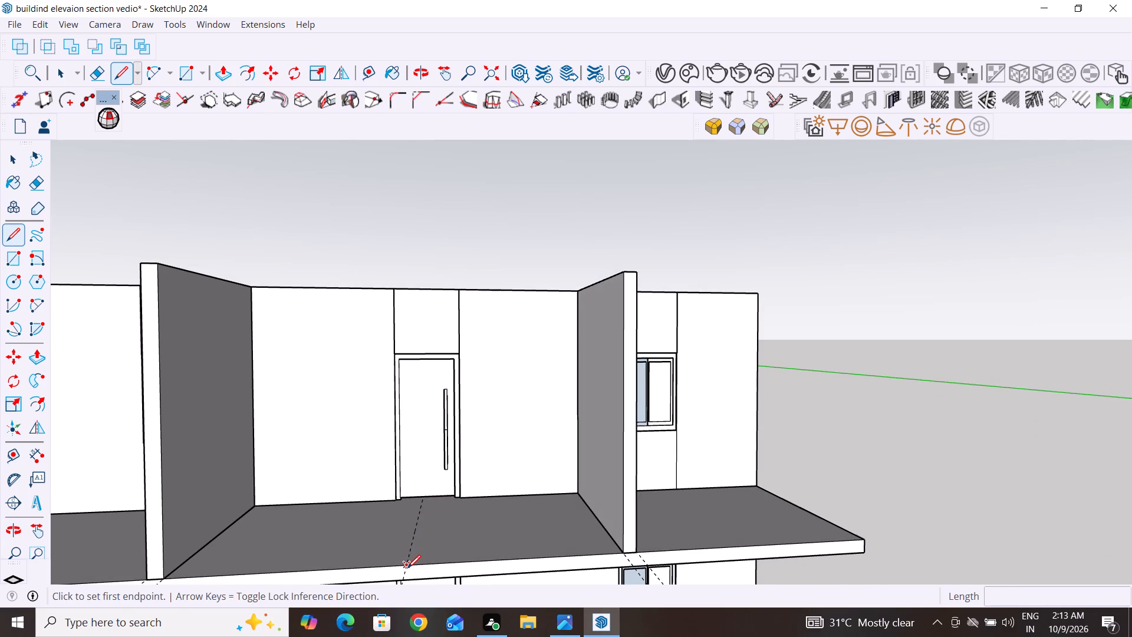
pyautogui.click(407, 568)
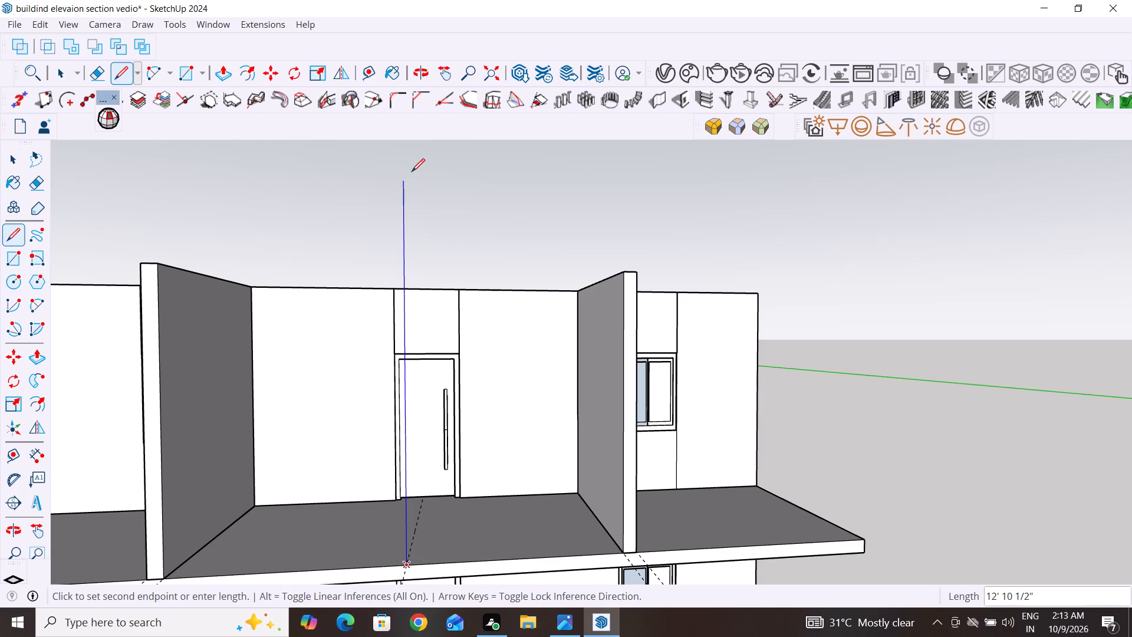
pyautogui.click(406, 142)
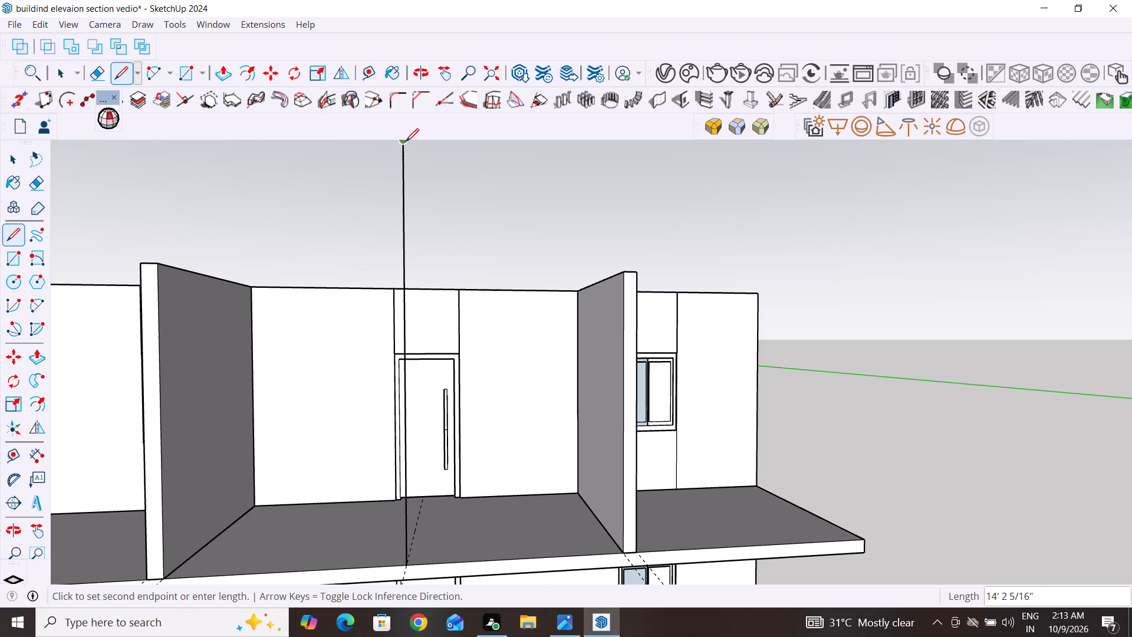
pyautogui.click(12, 158)
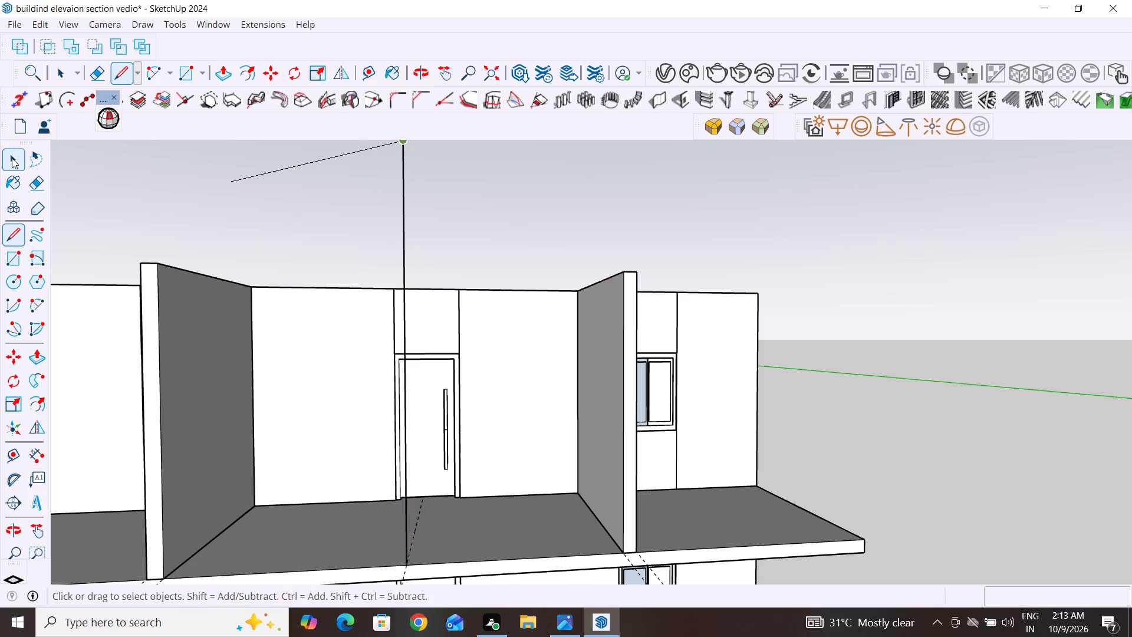
pyautogui.scroll(-3, 282, 412)
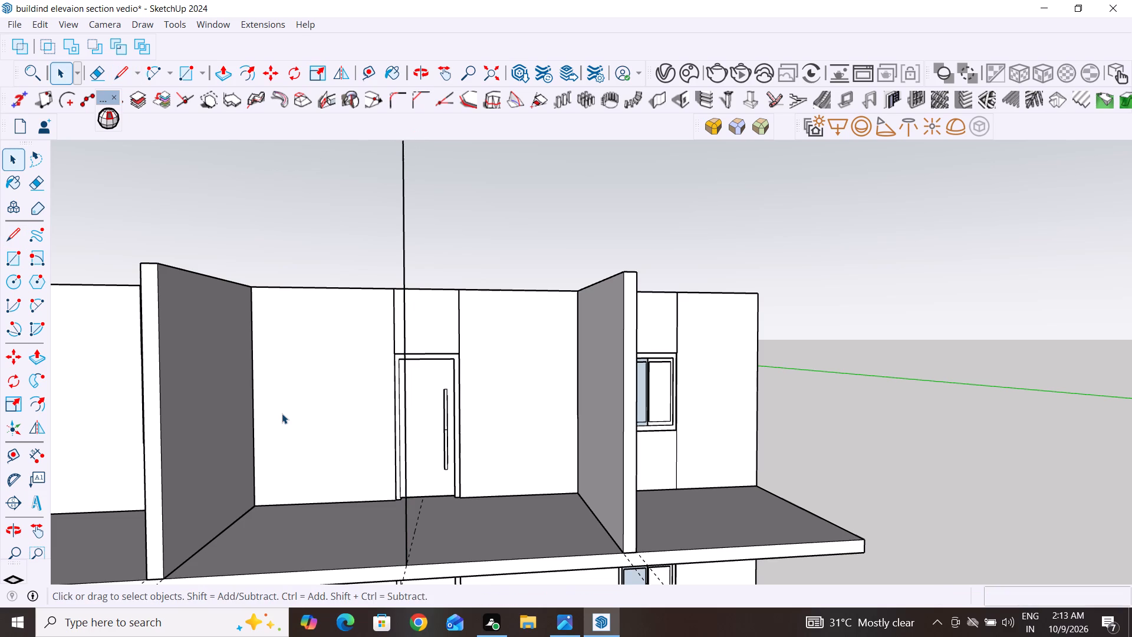
pyautogui.scroll(-5, 282, 413)
# Examine the house and the central vertical line on the terrace's front edge from the front and from above.
pyautogui.scroll(-4, 282, 413)
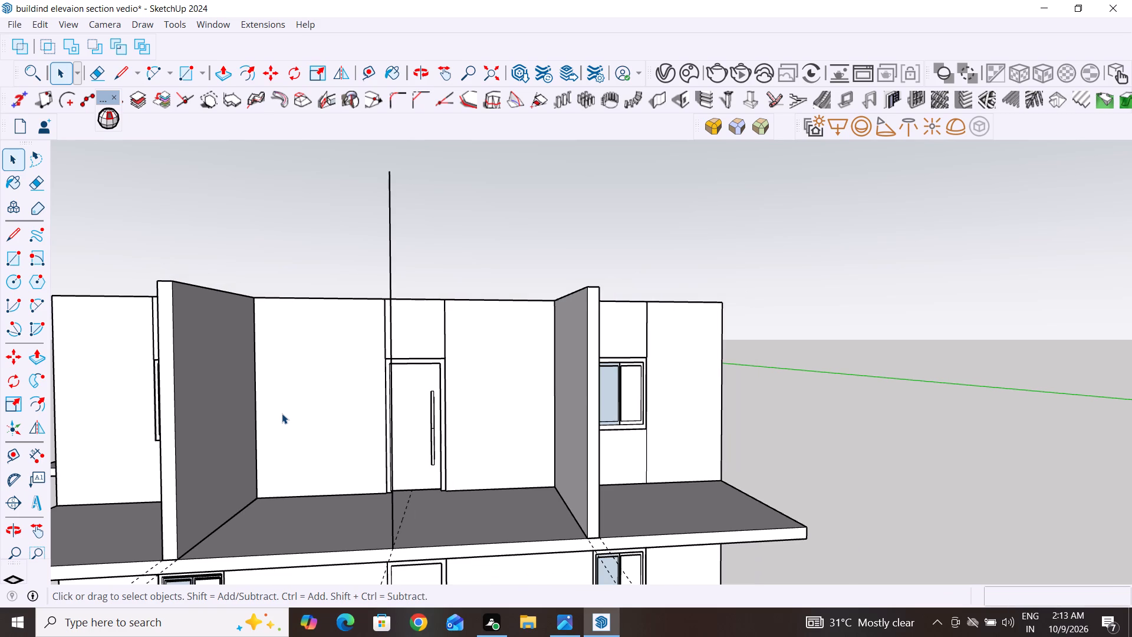
pyautogui.scroll(-10, 282, 413)
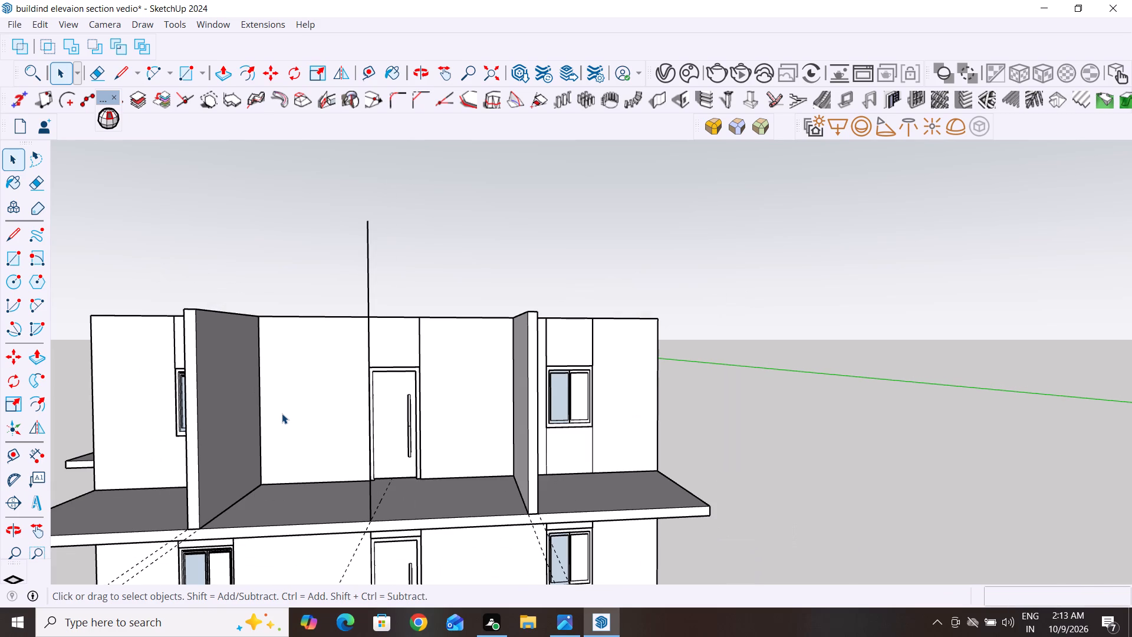
pyautogui.scroll(-3, 282, 413)
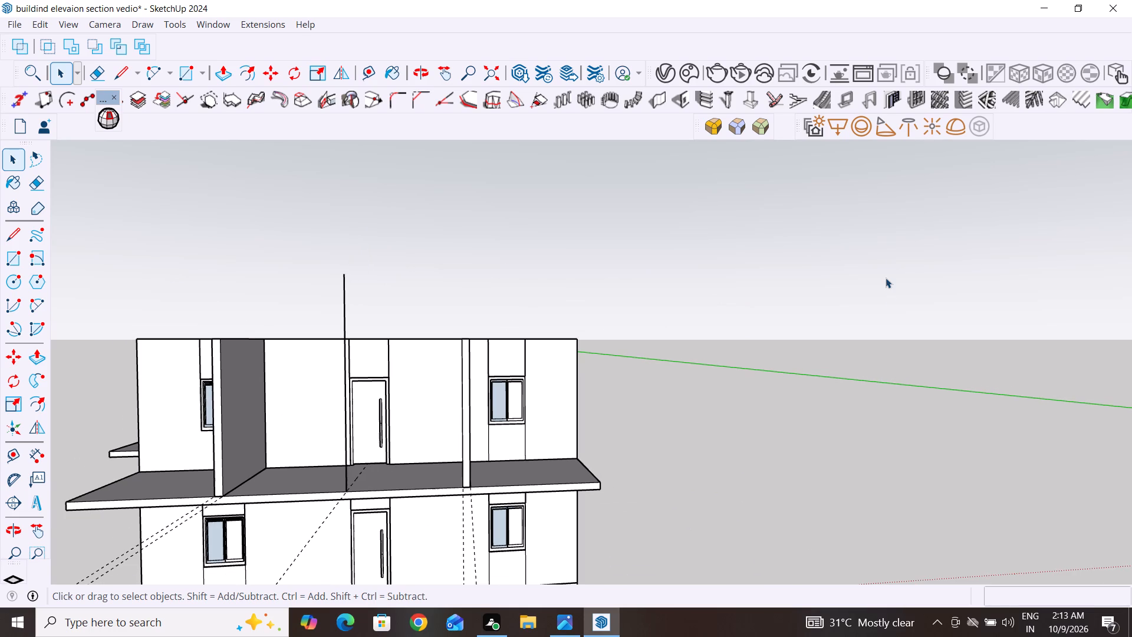
pyautogui.scroll(-2, 888, 294)
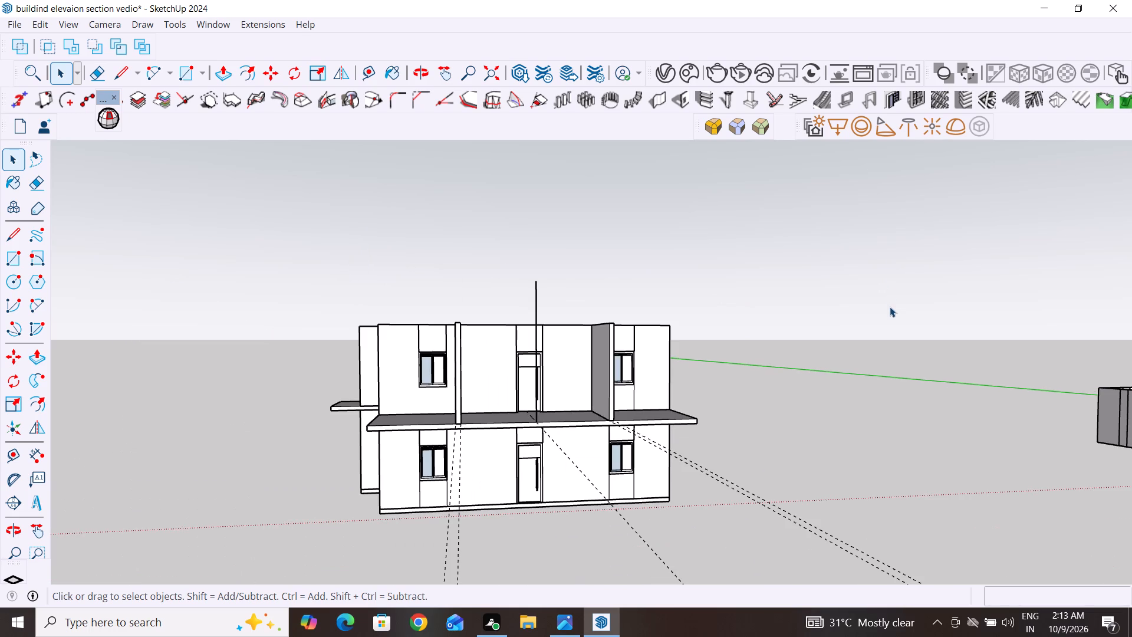
pyautogui.moveTo(874, 392); pyautogui.dragTo(854, 465, button='middle')
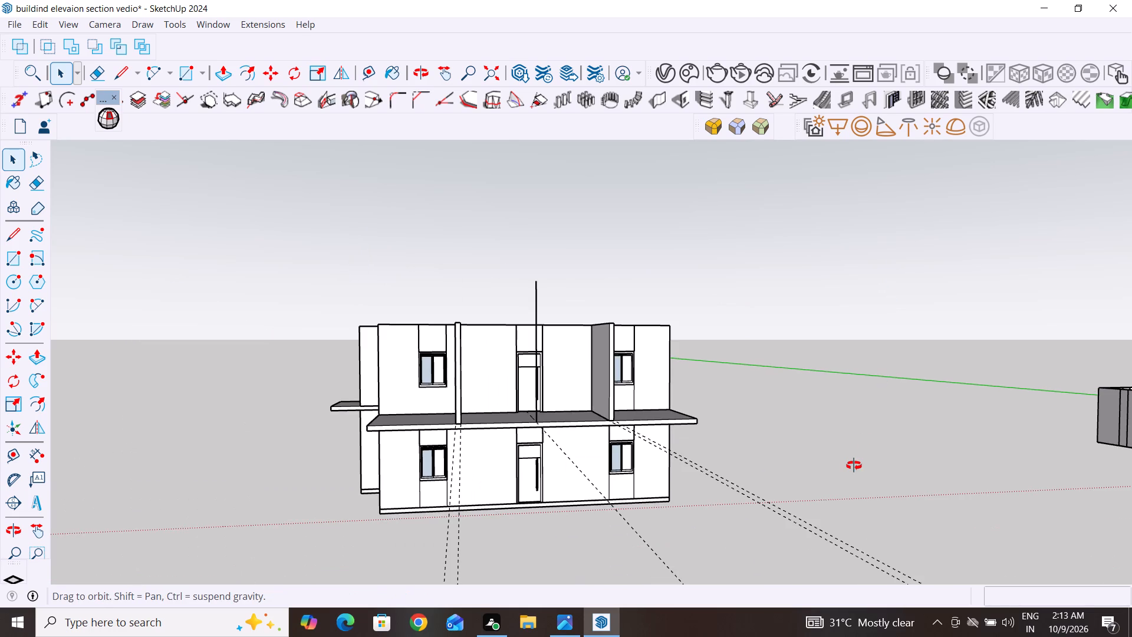
pyautogui.moveTo(854, 465); pyautogui.dragTo(832, 510, button='middle')
pyautogui.scroll(-4, 832, 508)
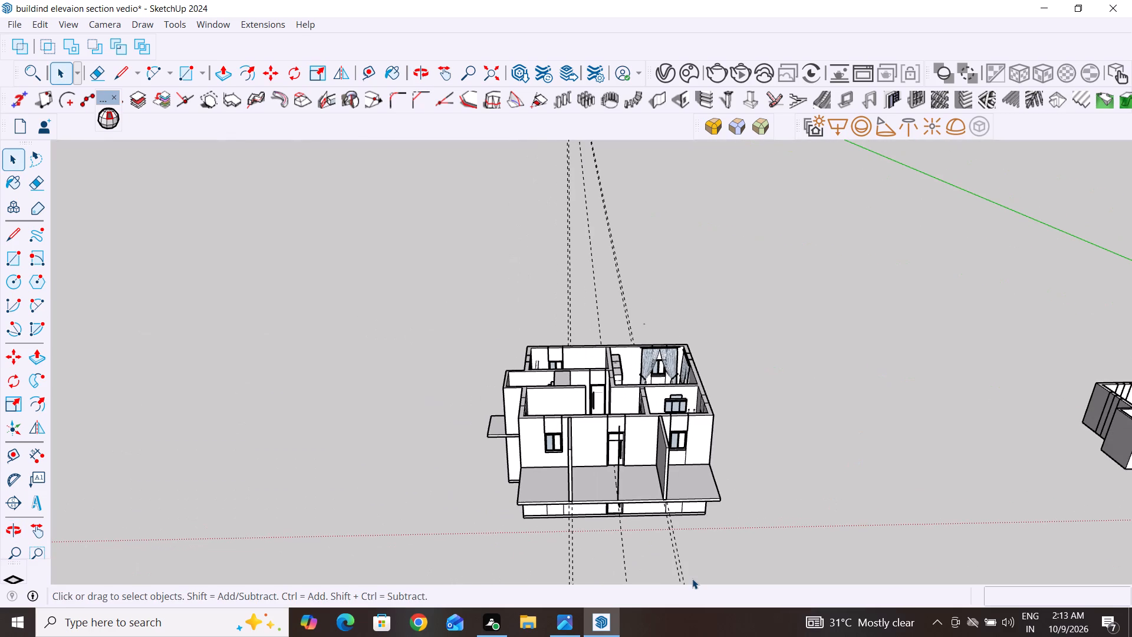
pyautogui.scroll(7, 692, 579)
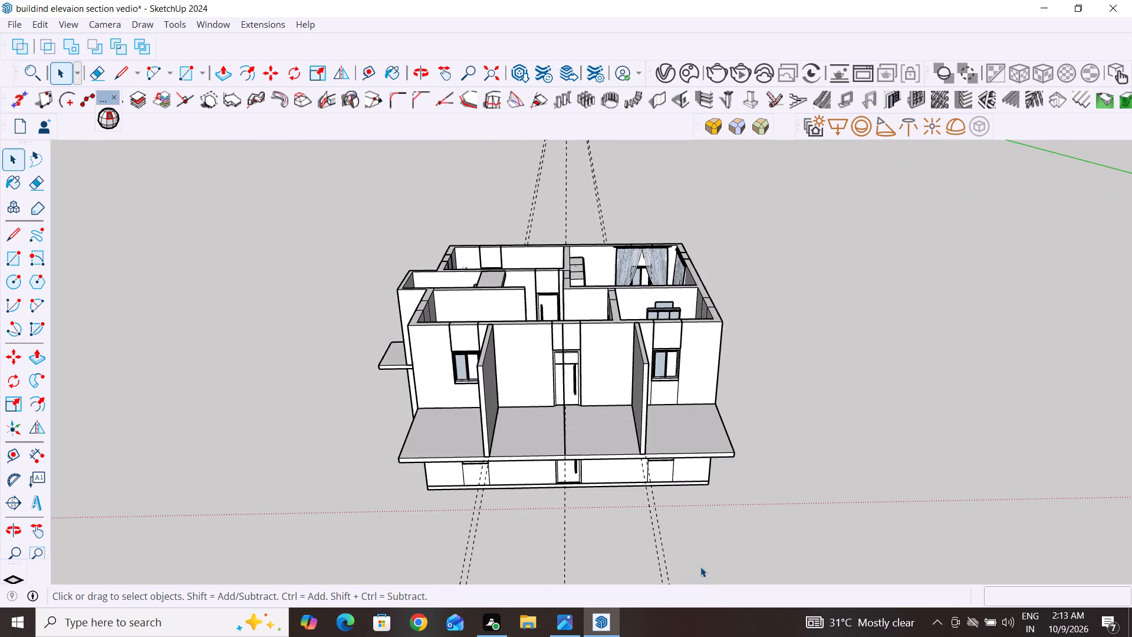
pyautogui.scroll(2, 700, 567)
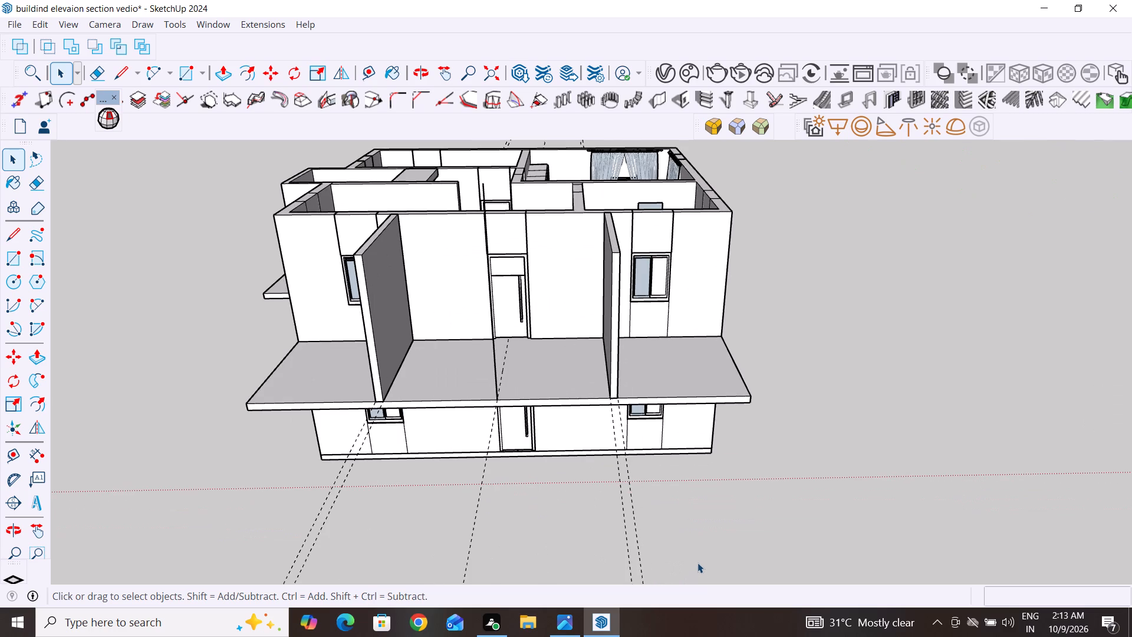
pyautogui.moveTo(871, 532); pyautogui.dragTo(844, 518, button='middle')
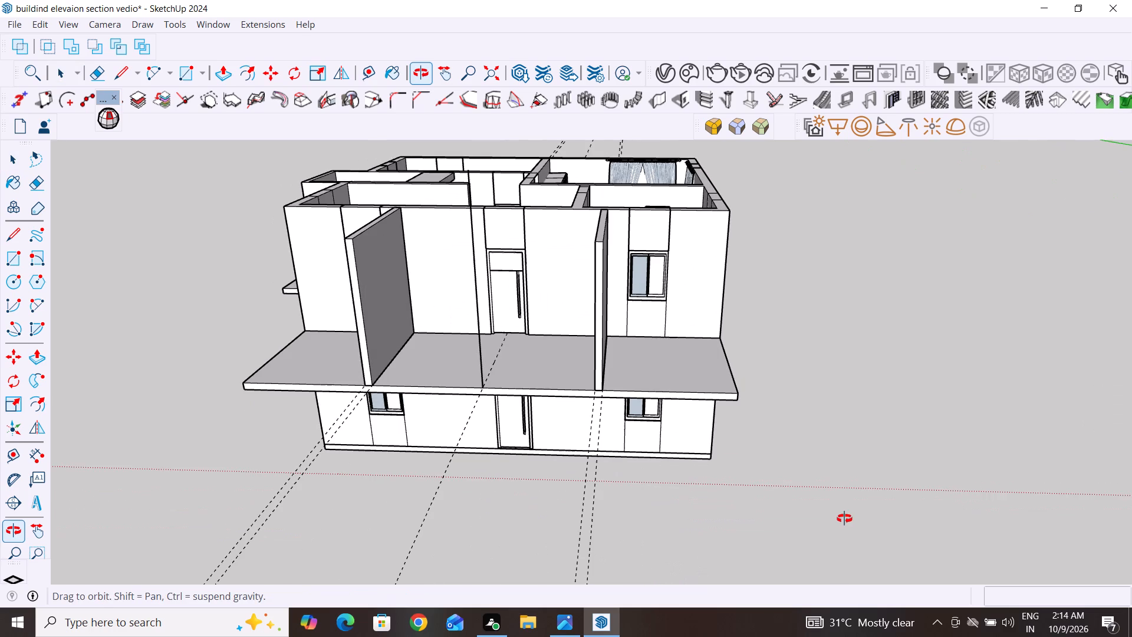
pyautogui.moveTo(844, 518); pyautogui.dragTo(857, 441, button='middle')
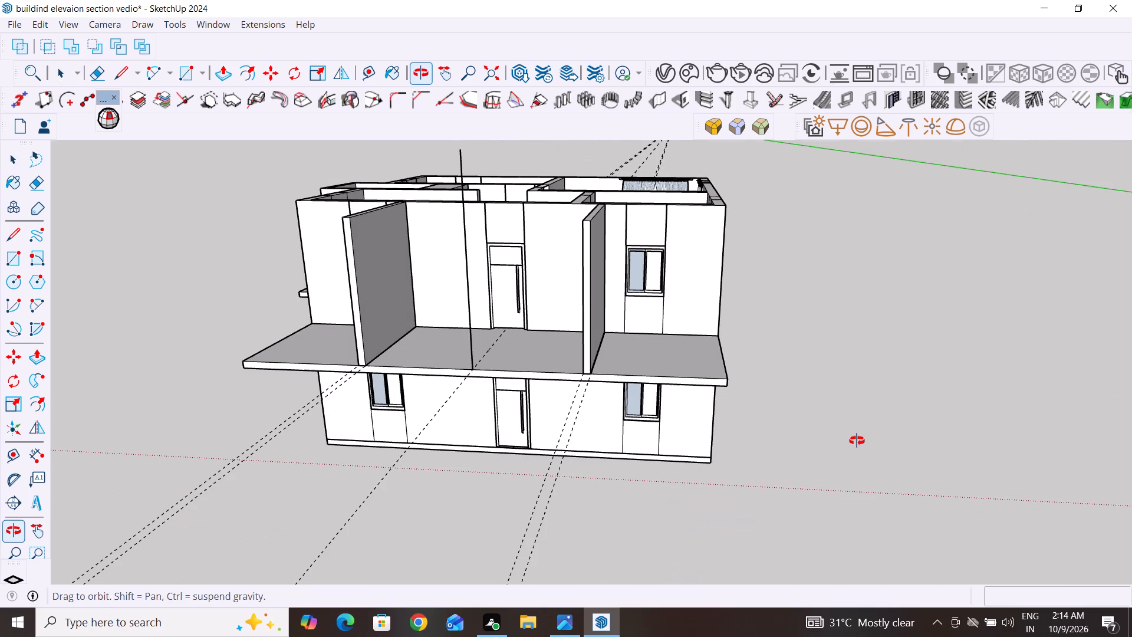
pyautogui.moveTo(857, 441); pyautogui.dragTo(864, 446, button='middle')
pyautogui.scroll(-2, 857, 472)
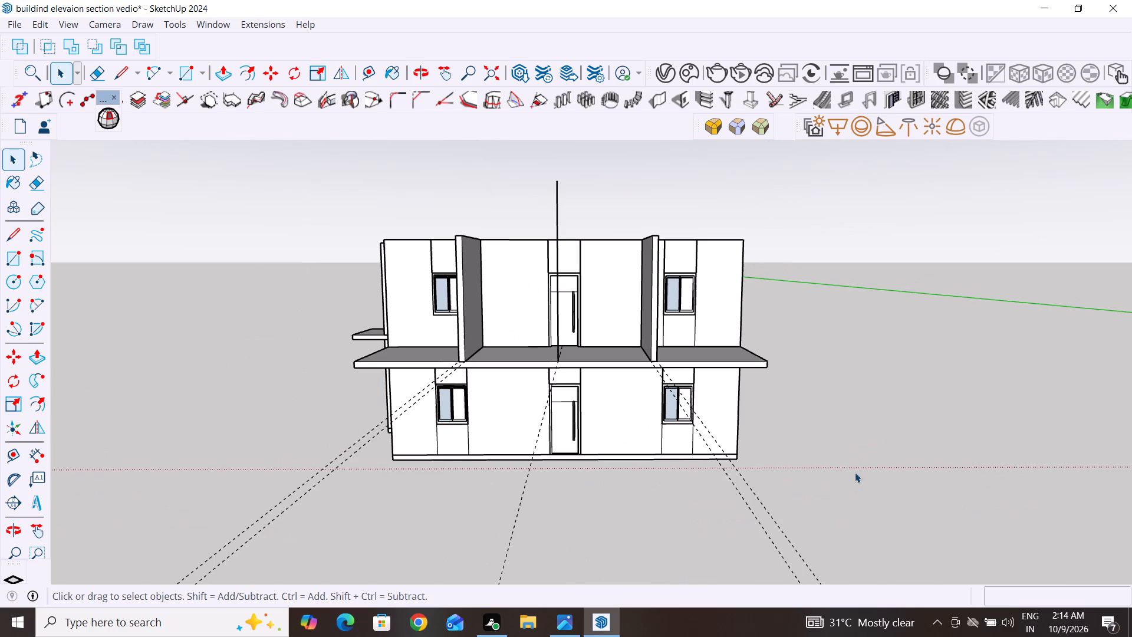
pyautogui.moveTo(845, 468); pyautogui.dragTo(831, 458, button='middle')
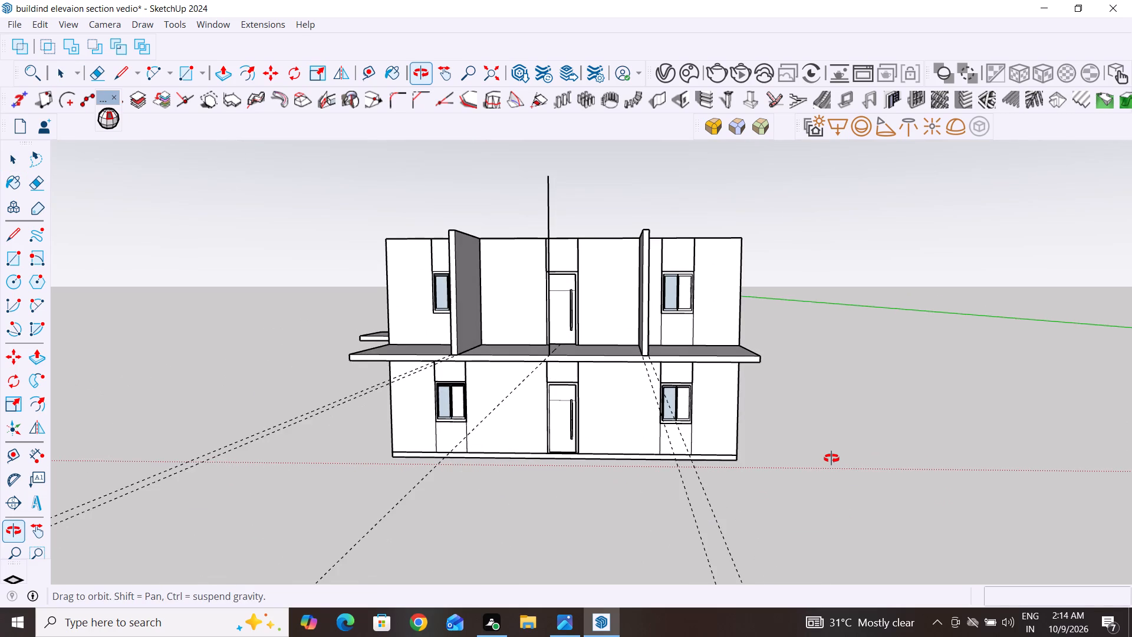
pyautogui.moveTo(831, 458); pyautogui.dragTo(825, 452, button='middle')
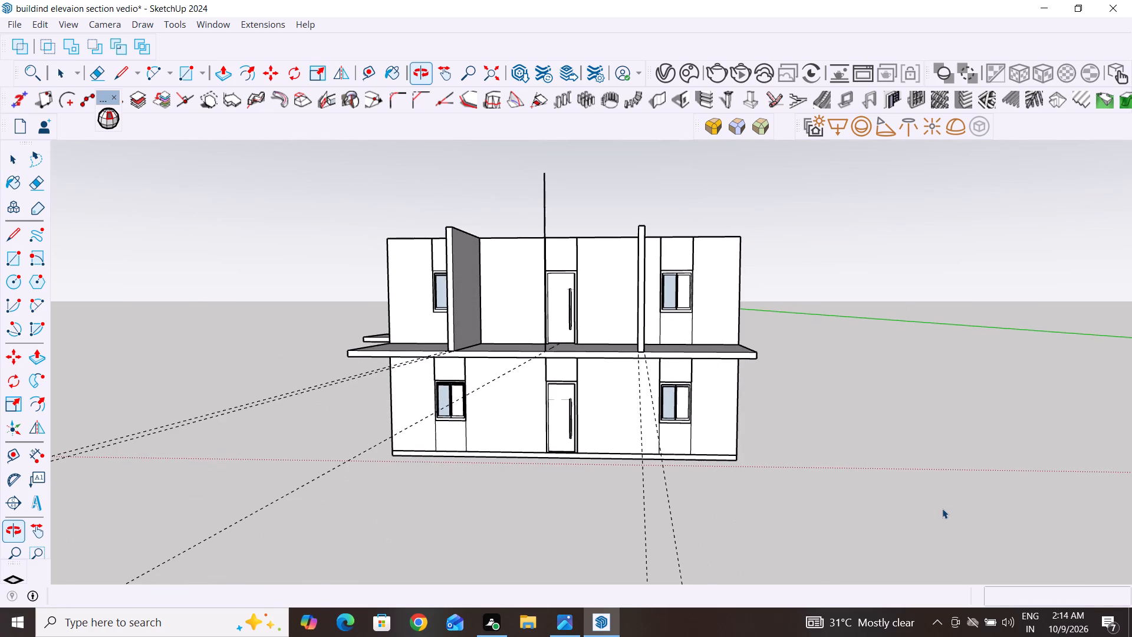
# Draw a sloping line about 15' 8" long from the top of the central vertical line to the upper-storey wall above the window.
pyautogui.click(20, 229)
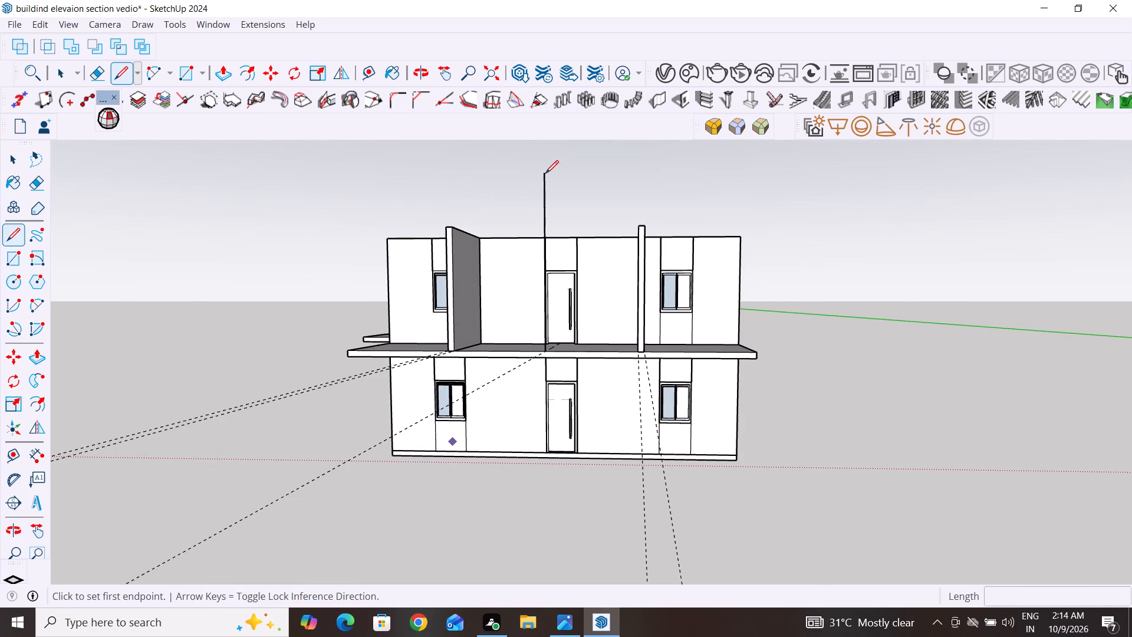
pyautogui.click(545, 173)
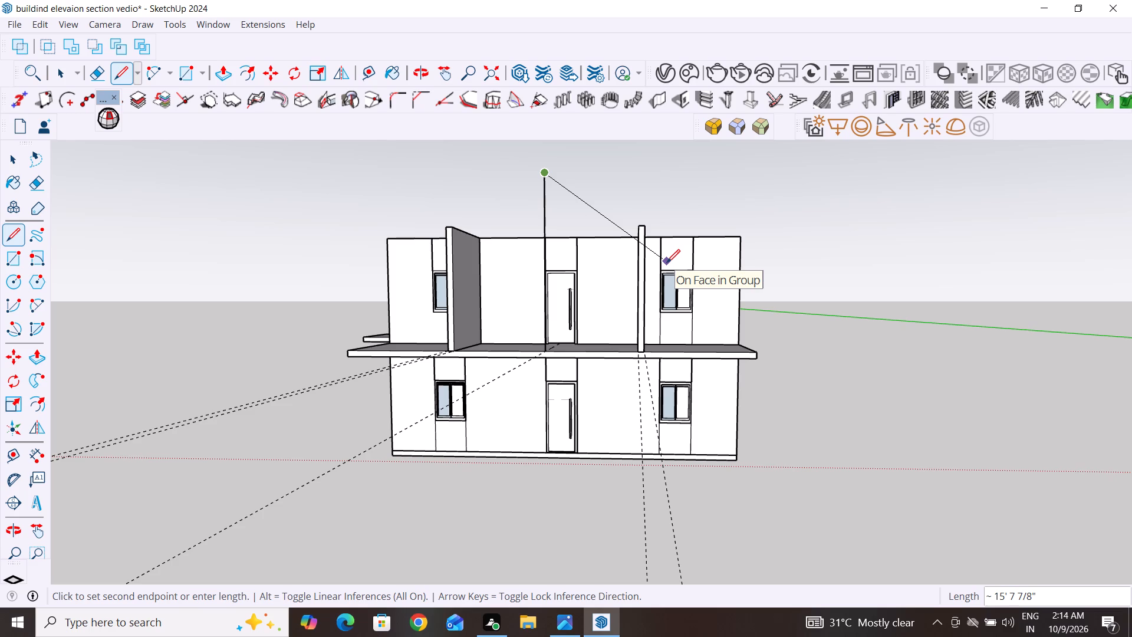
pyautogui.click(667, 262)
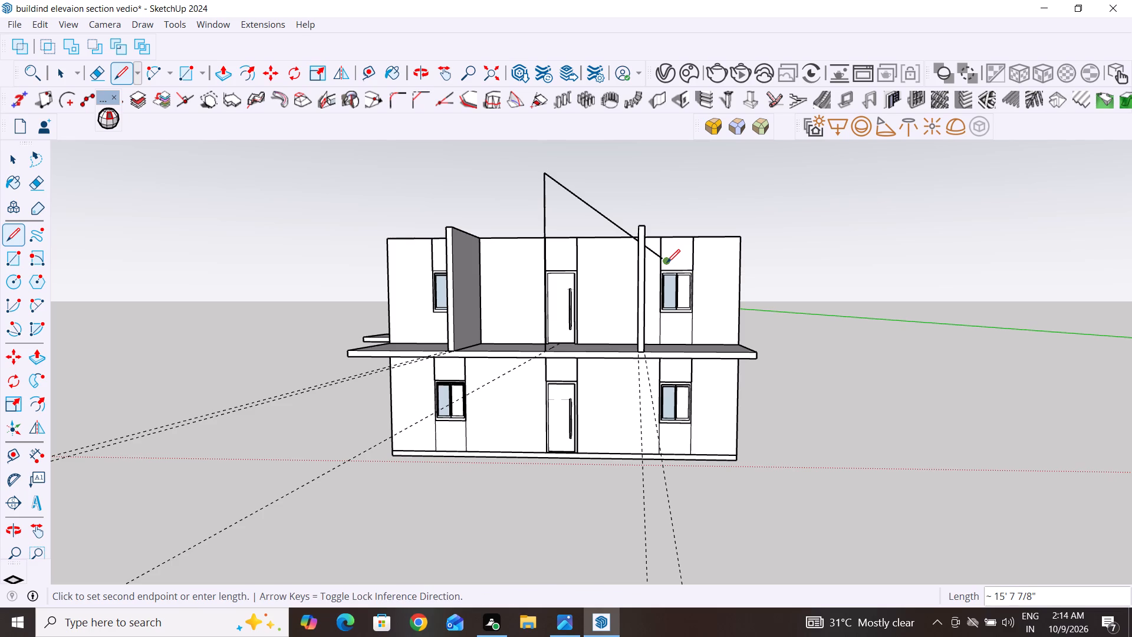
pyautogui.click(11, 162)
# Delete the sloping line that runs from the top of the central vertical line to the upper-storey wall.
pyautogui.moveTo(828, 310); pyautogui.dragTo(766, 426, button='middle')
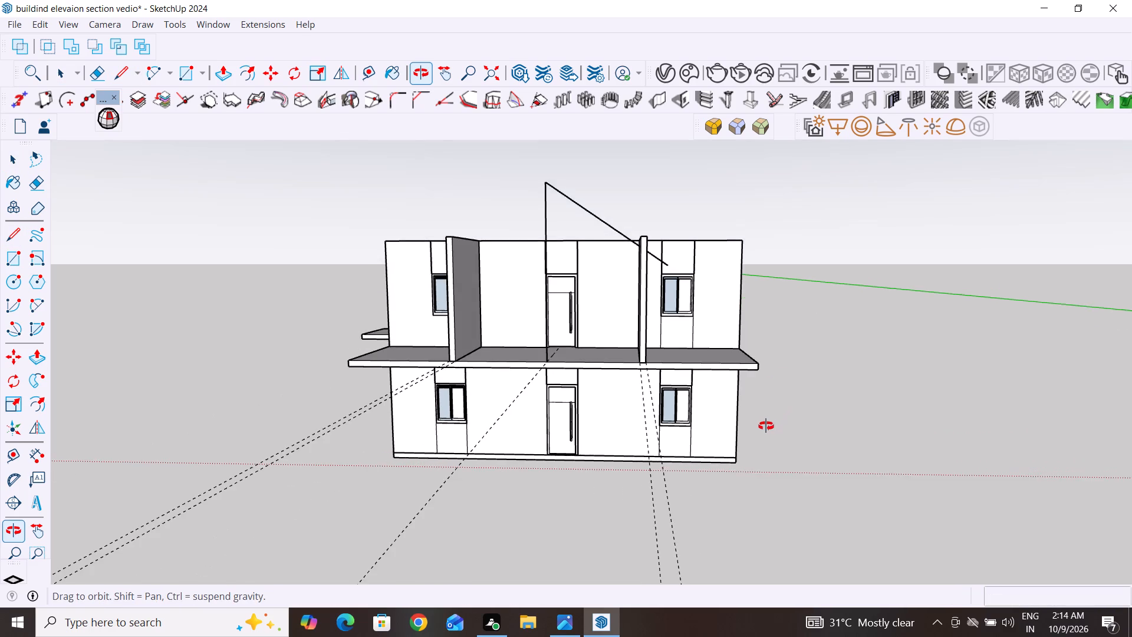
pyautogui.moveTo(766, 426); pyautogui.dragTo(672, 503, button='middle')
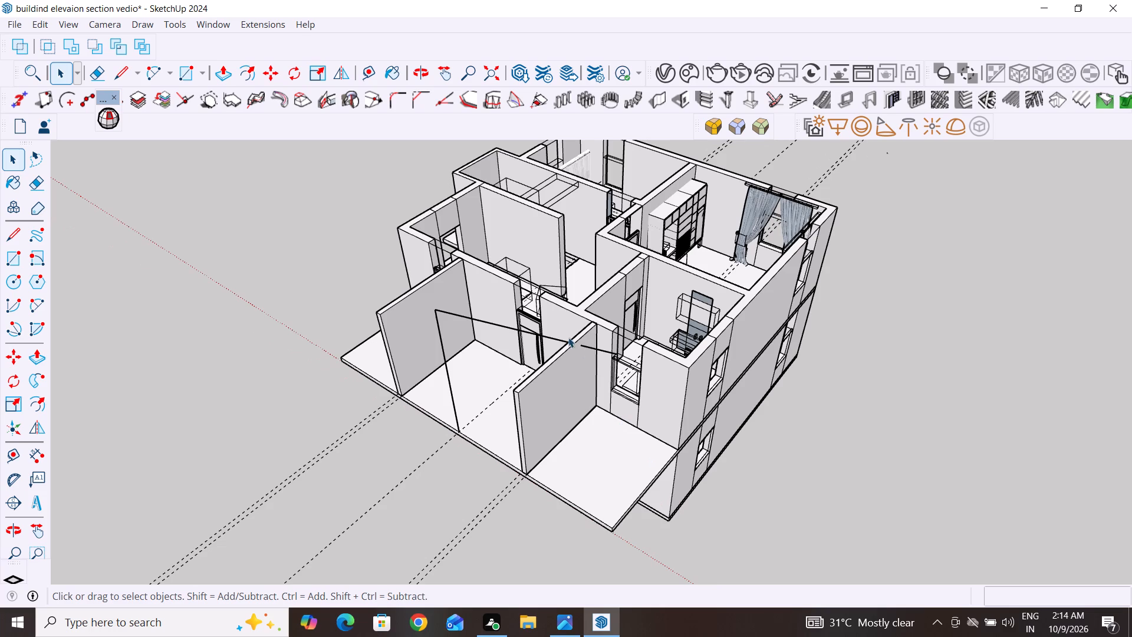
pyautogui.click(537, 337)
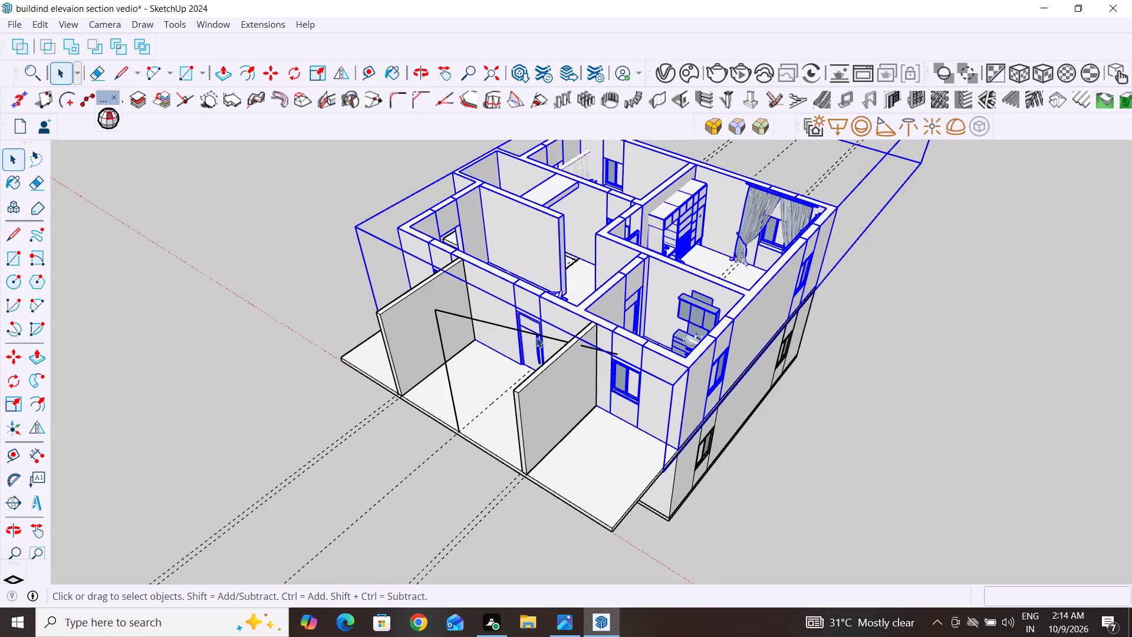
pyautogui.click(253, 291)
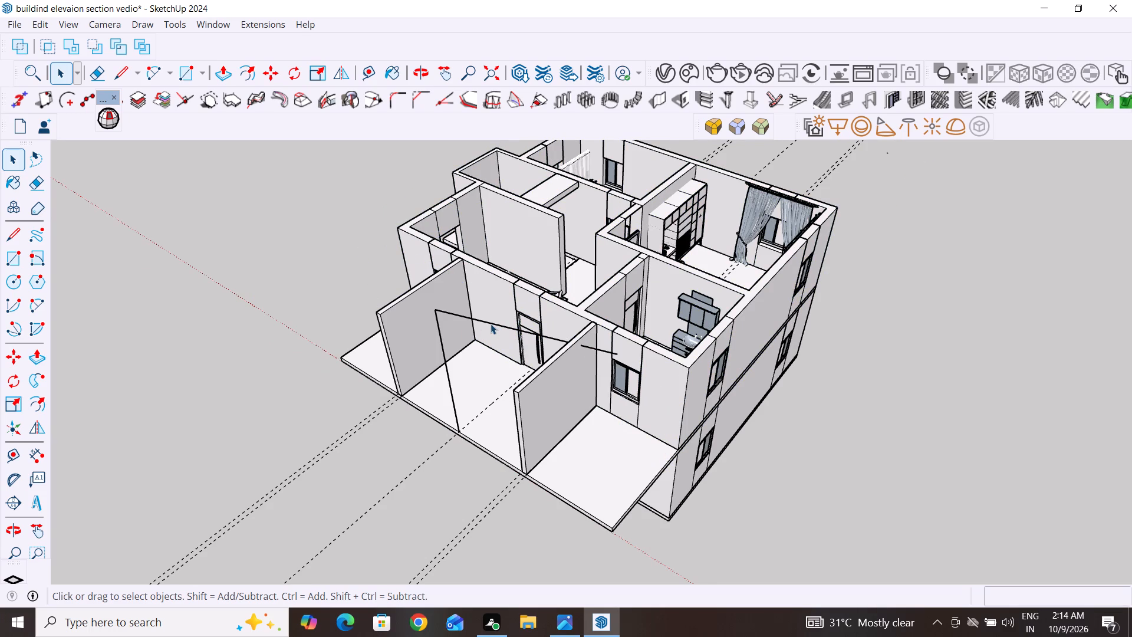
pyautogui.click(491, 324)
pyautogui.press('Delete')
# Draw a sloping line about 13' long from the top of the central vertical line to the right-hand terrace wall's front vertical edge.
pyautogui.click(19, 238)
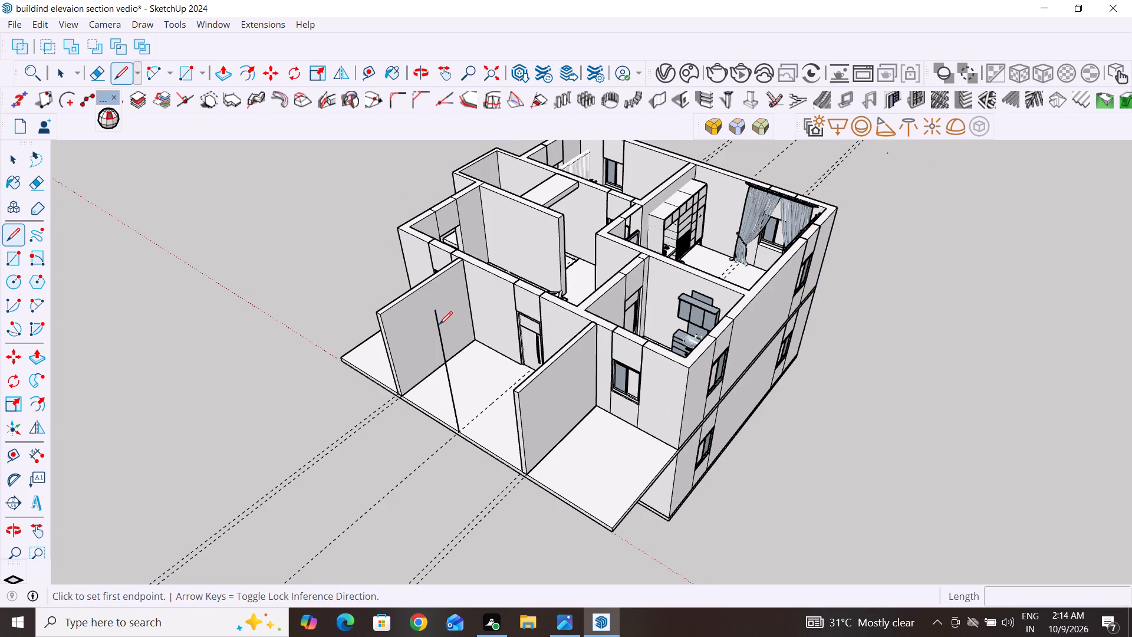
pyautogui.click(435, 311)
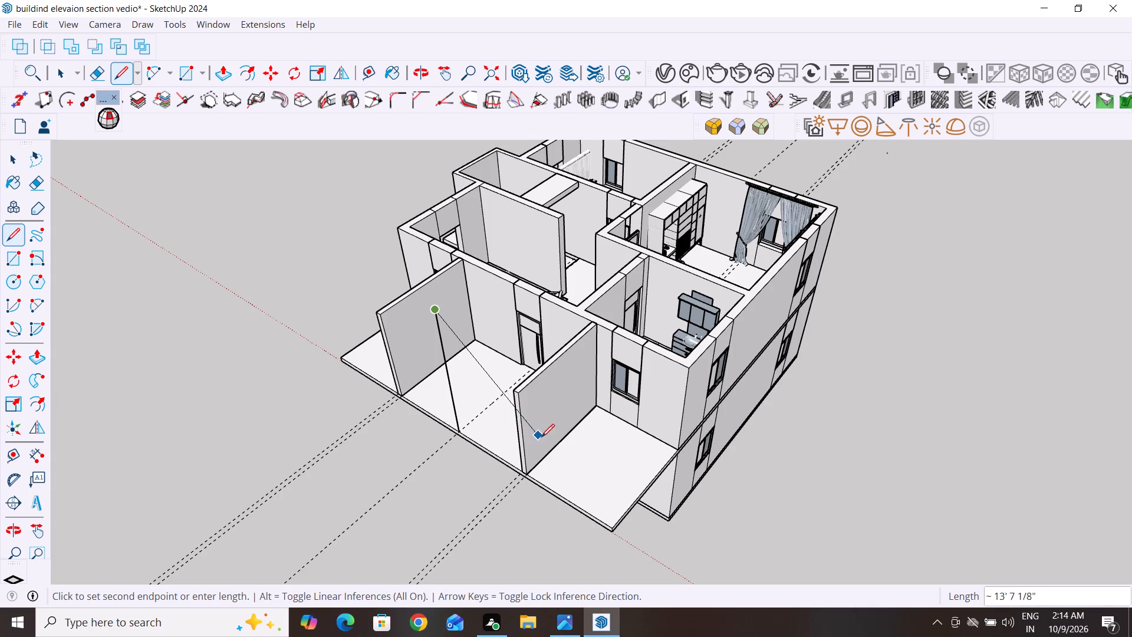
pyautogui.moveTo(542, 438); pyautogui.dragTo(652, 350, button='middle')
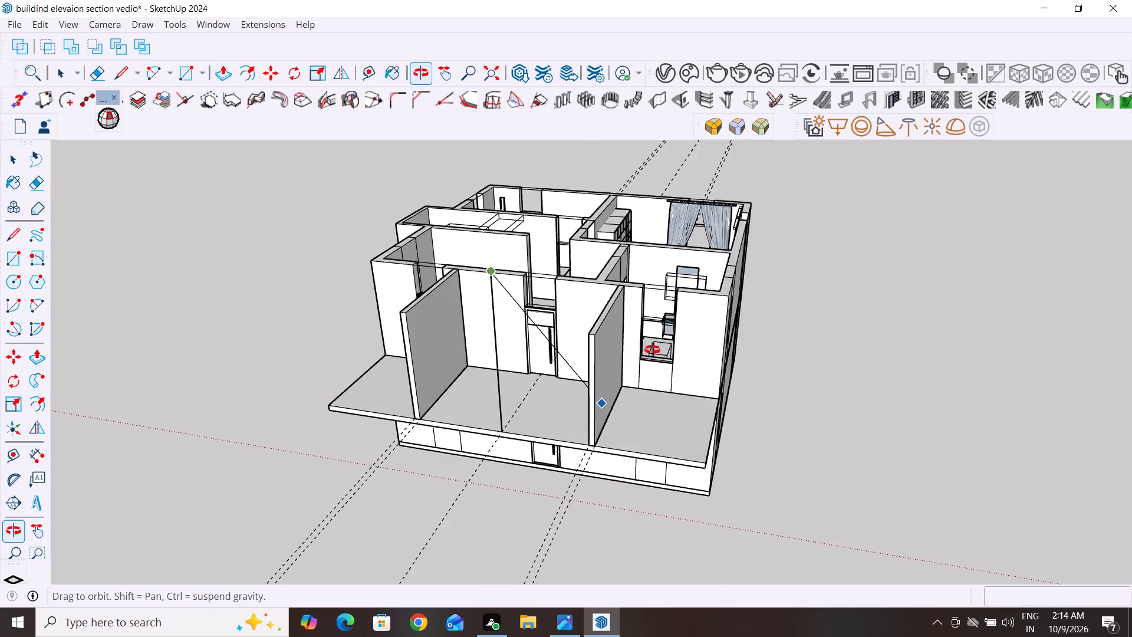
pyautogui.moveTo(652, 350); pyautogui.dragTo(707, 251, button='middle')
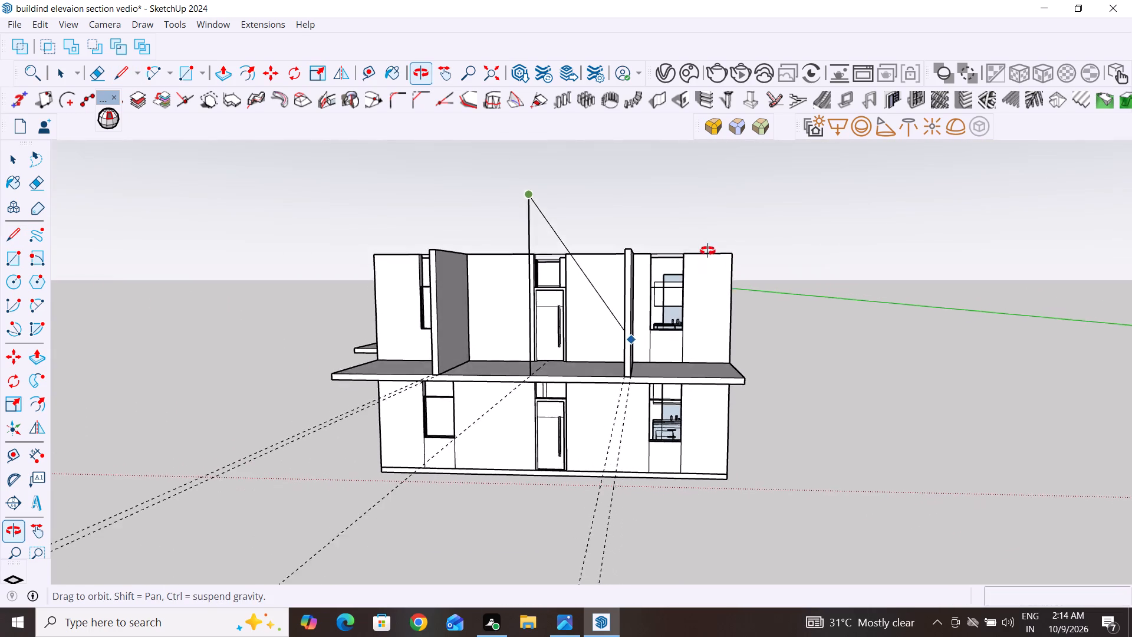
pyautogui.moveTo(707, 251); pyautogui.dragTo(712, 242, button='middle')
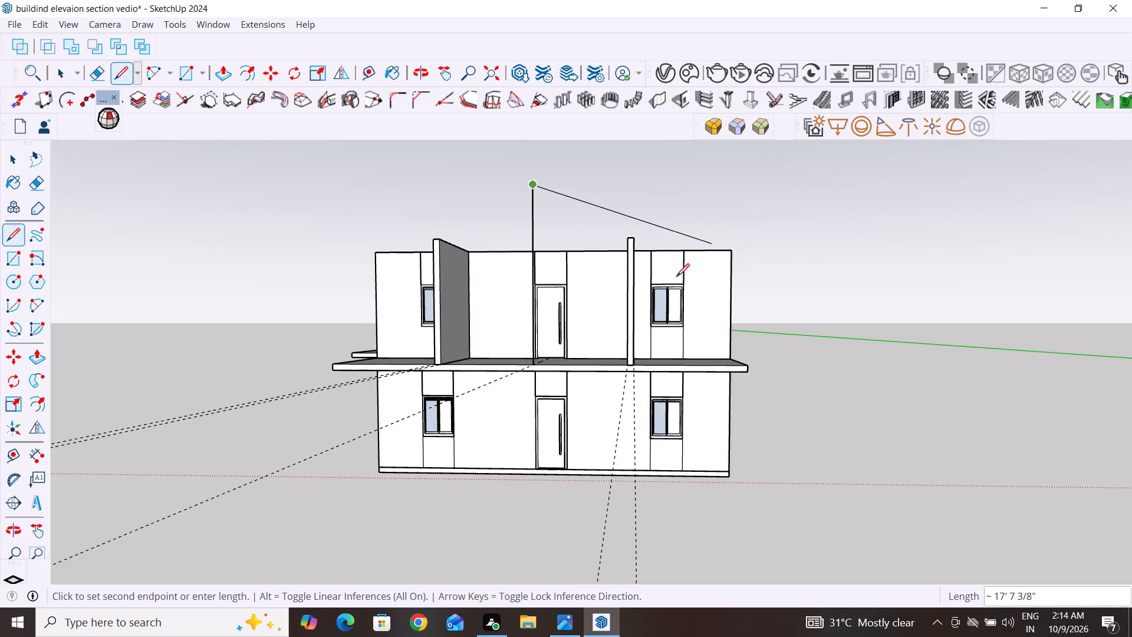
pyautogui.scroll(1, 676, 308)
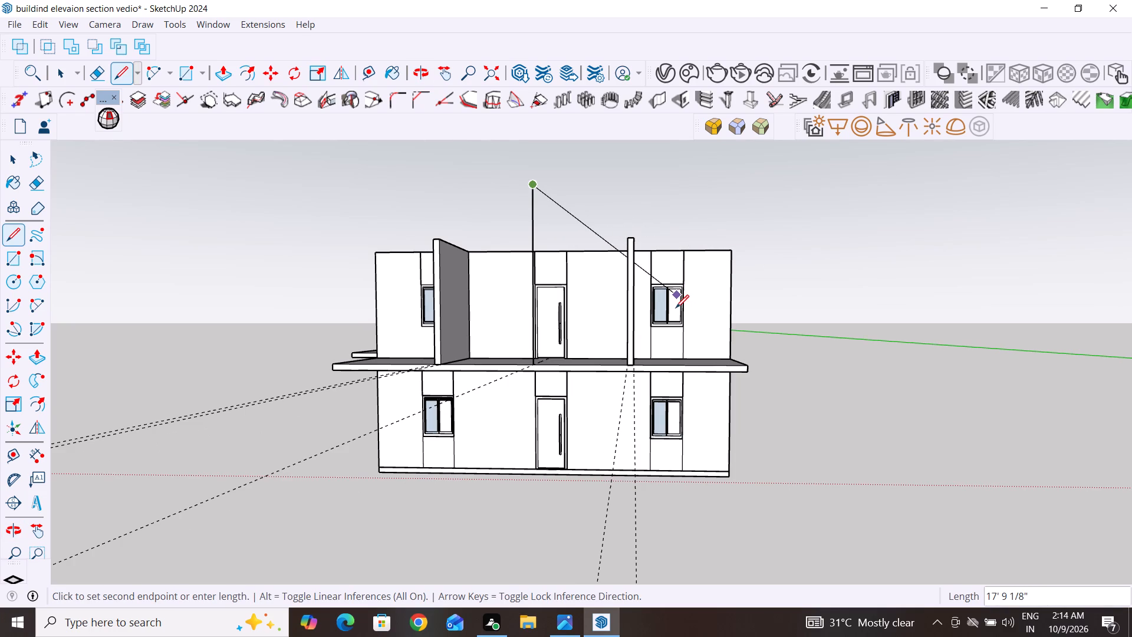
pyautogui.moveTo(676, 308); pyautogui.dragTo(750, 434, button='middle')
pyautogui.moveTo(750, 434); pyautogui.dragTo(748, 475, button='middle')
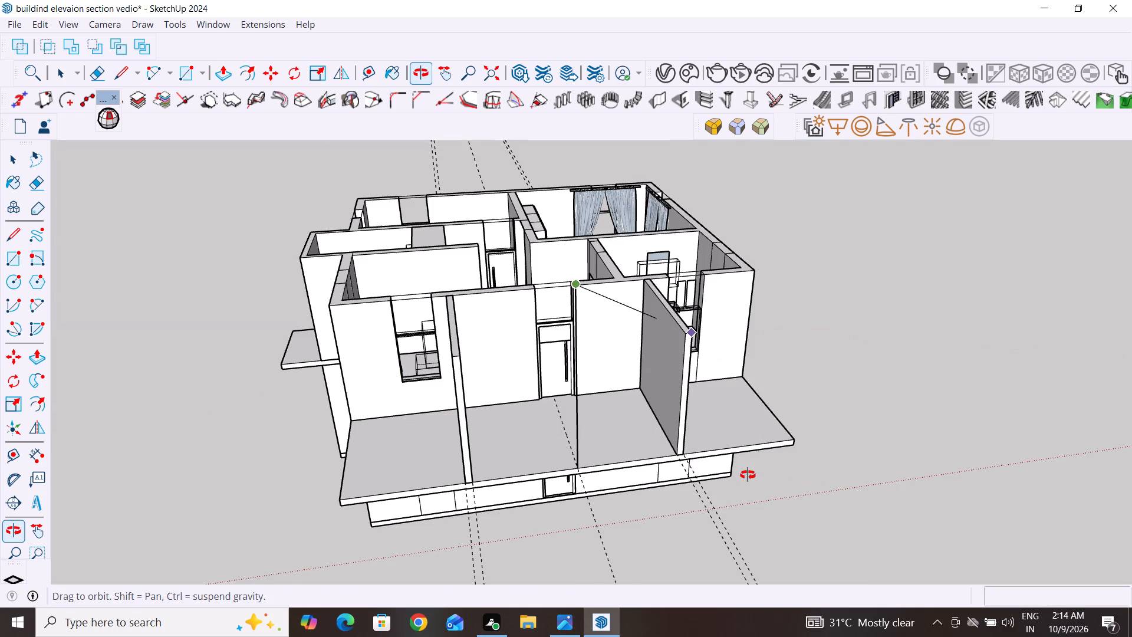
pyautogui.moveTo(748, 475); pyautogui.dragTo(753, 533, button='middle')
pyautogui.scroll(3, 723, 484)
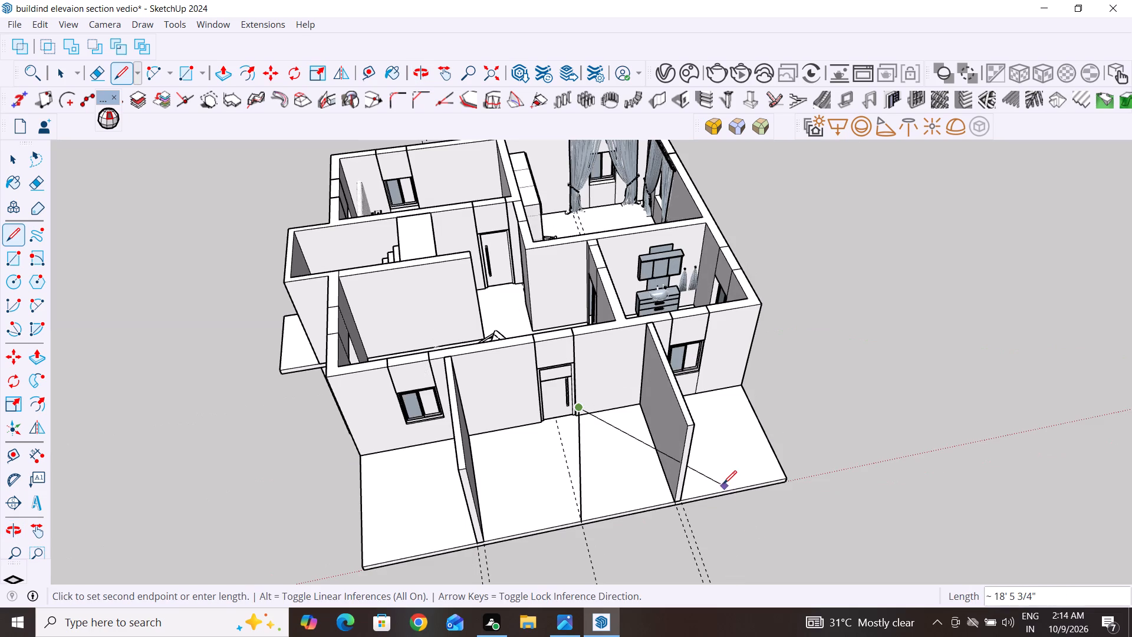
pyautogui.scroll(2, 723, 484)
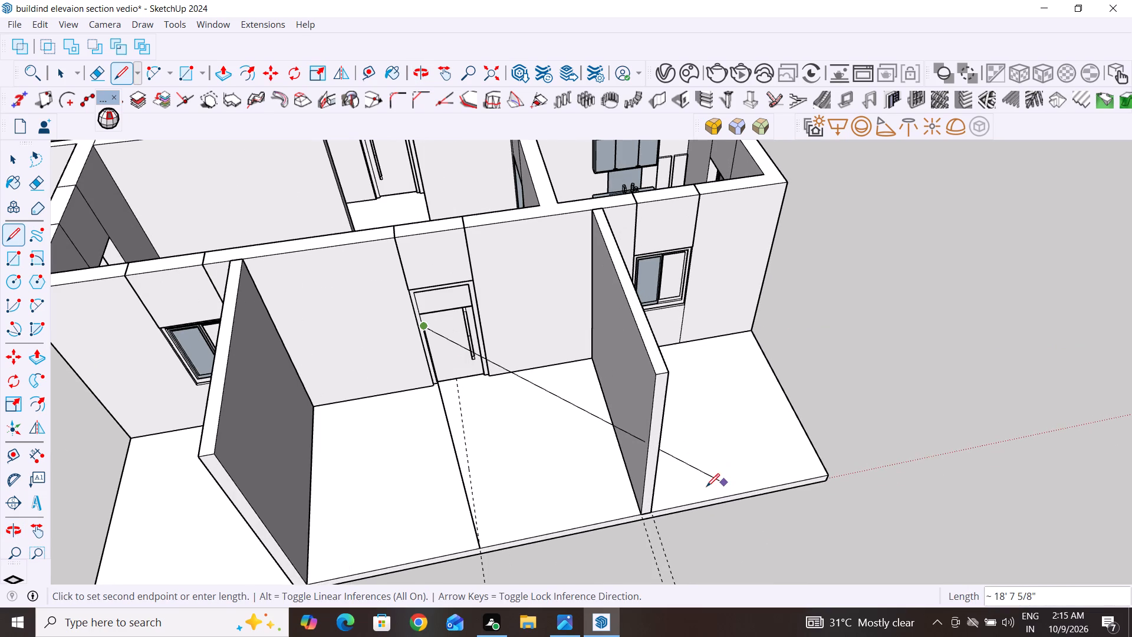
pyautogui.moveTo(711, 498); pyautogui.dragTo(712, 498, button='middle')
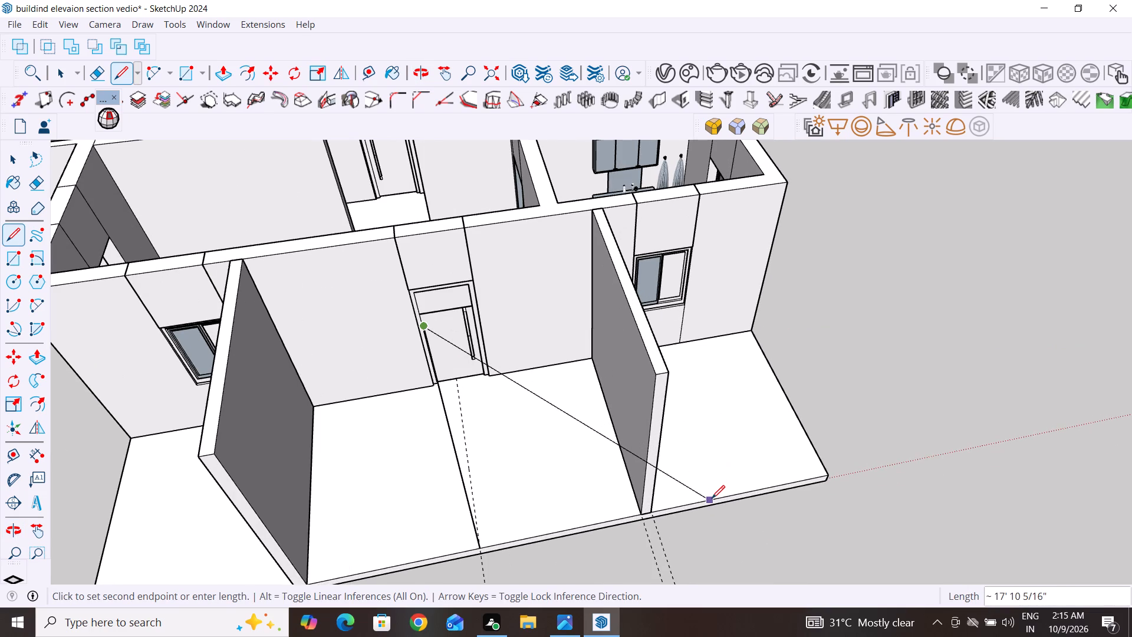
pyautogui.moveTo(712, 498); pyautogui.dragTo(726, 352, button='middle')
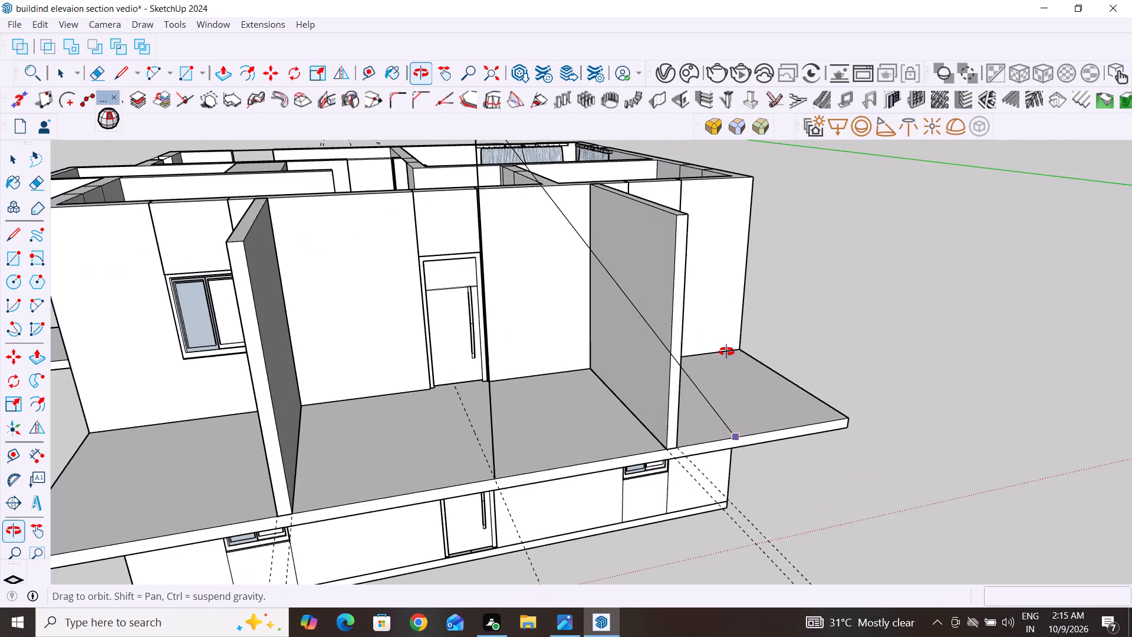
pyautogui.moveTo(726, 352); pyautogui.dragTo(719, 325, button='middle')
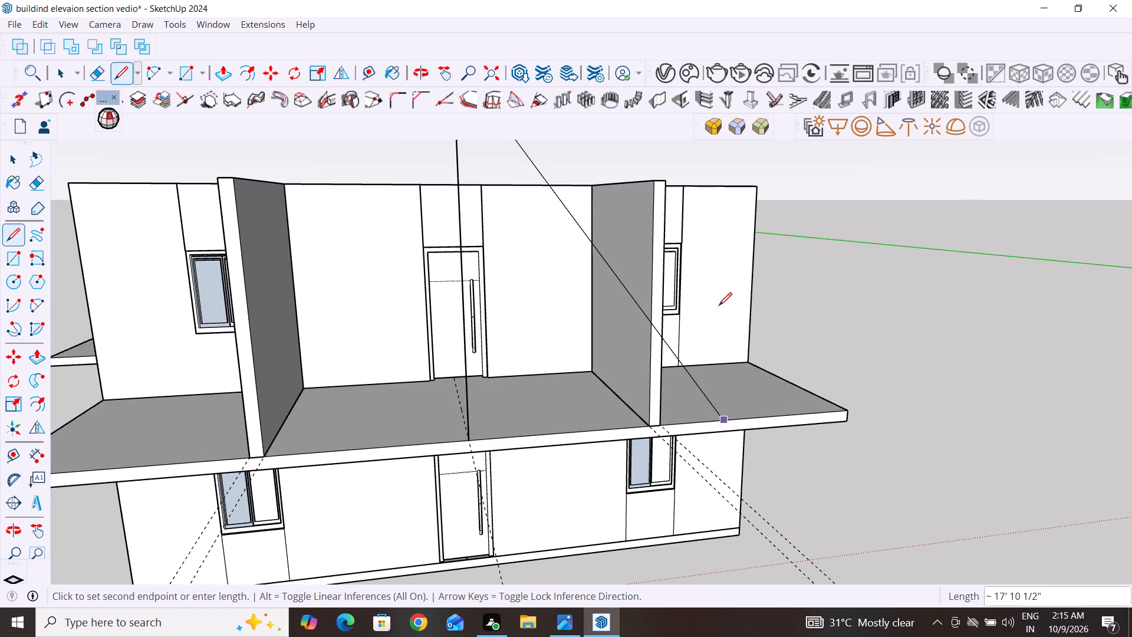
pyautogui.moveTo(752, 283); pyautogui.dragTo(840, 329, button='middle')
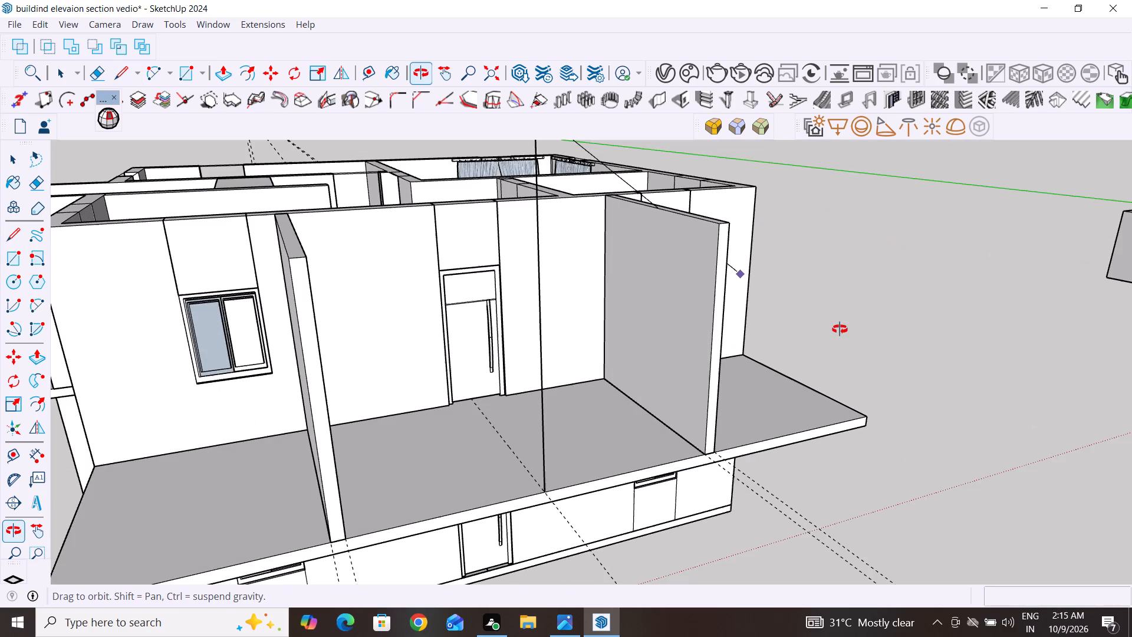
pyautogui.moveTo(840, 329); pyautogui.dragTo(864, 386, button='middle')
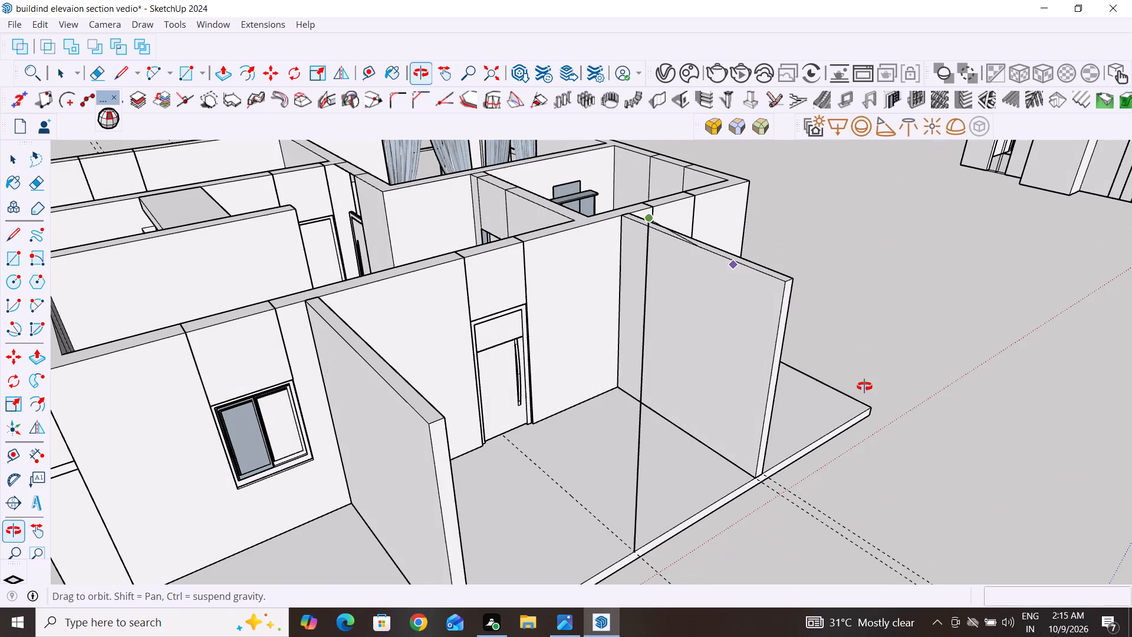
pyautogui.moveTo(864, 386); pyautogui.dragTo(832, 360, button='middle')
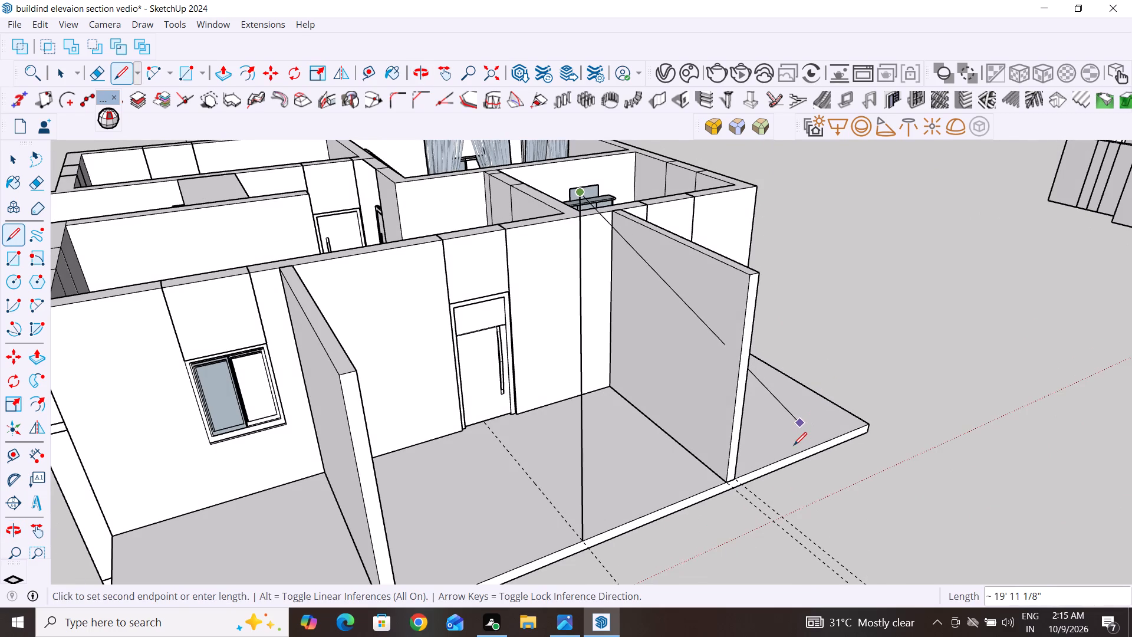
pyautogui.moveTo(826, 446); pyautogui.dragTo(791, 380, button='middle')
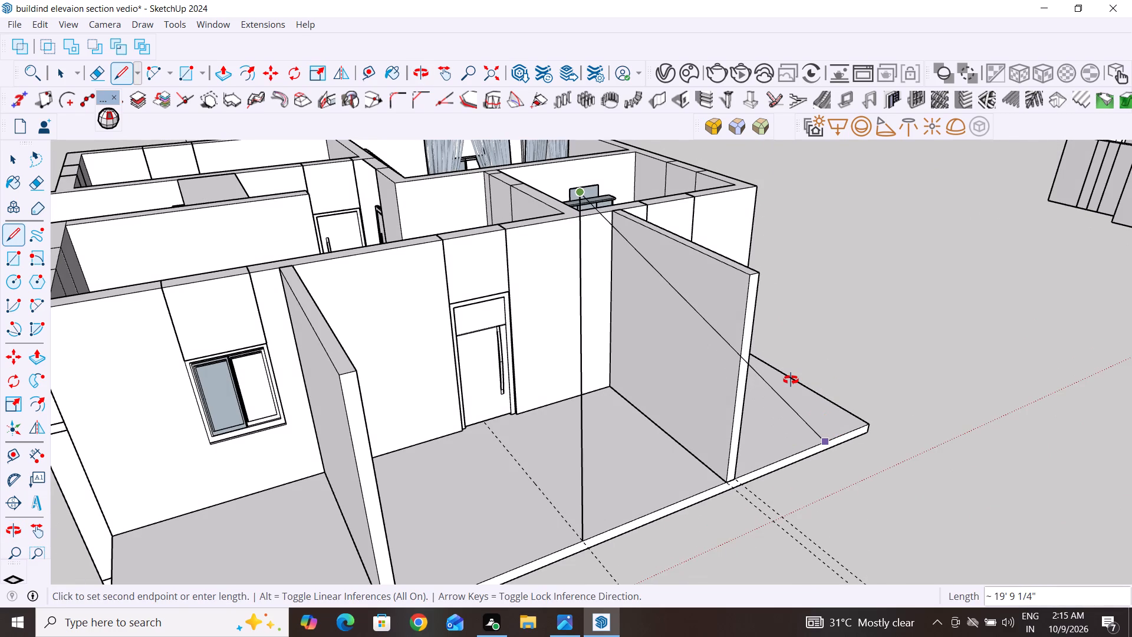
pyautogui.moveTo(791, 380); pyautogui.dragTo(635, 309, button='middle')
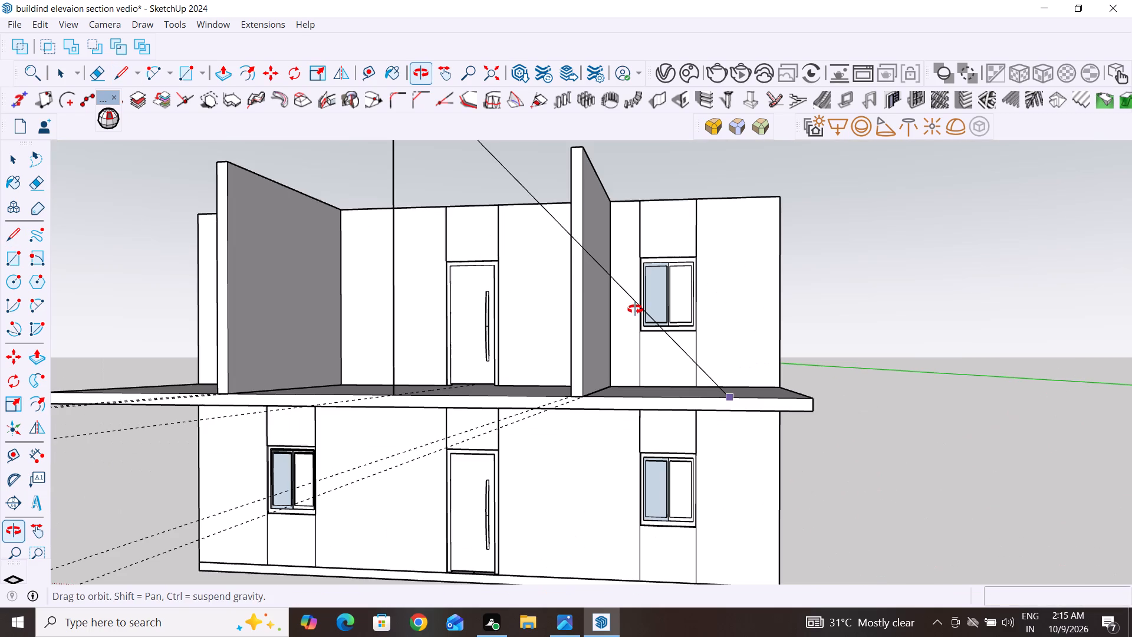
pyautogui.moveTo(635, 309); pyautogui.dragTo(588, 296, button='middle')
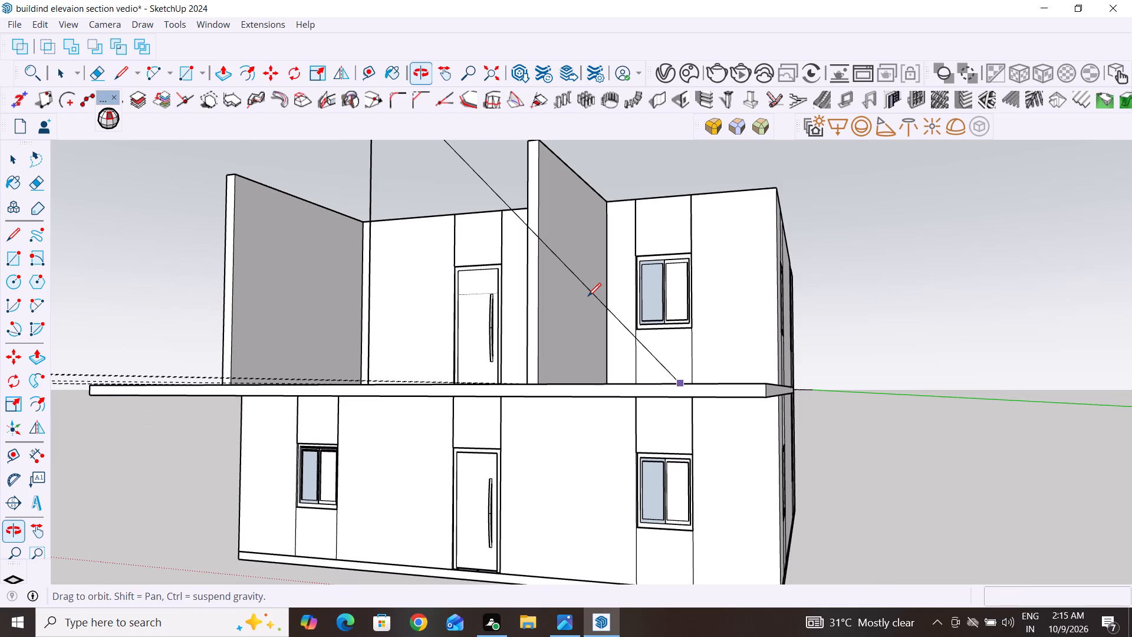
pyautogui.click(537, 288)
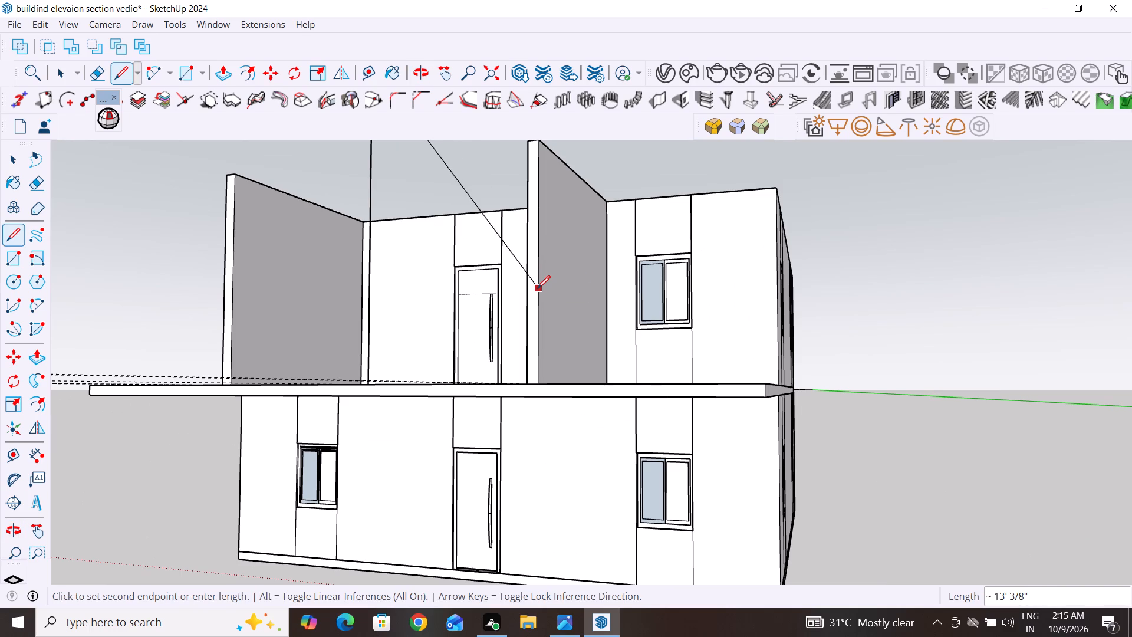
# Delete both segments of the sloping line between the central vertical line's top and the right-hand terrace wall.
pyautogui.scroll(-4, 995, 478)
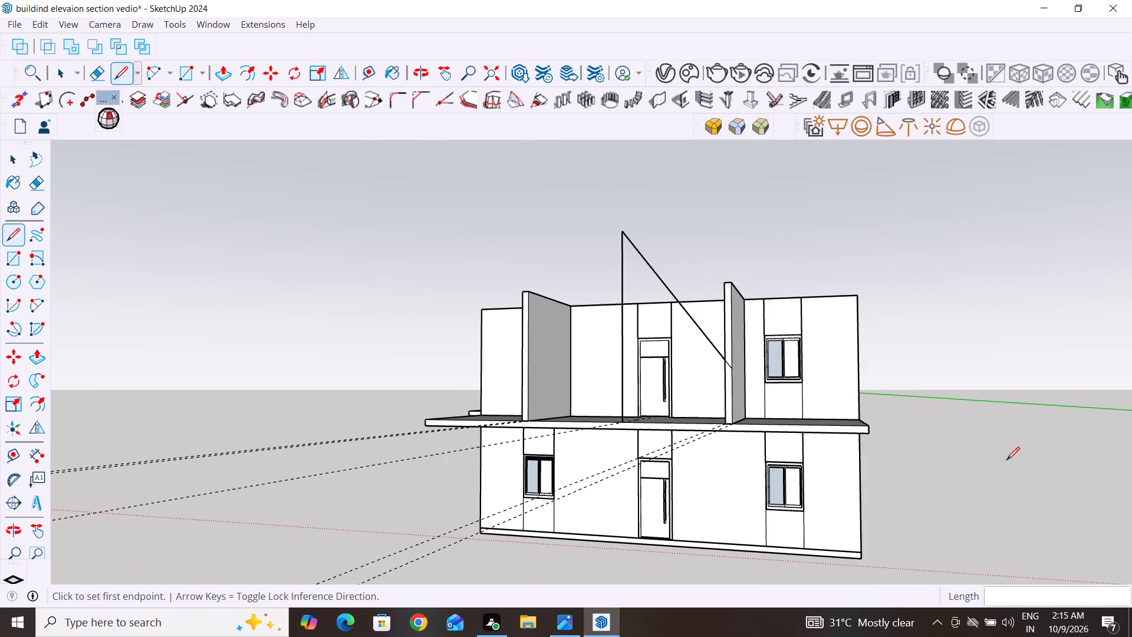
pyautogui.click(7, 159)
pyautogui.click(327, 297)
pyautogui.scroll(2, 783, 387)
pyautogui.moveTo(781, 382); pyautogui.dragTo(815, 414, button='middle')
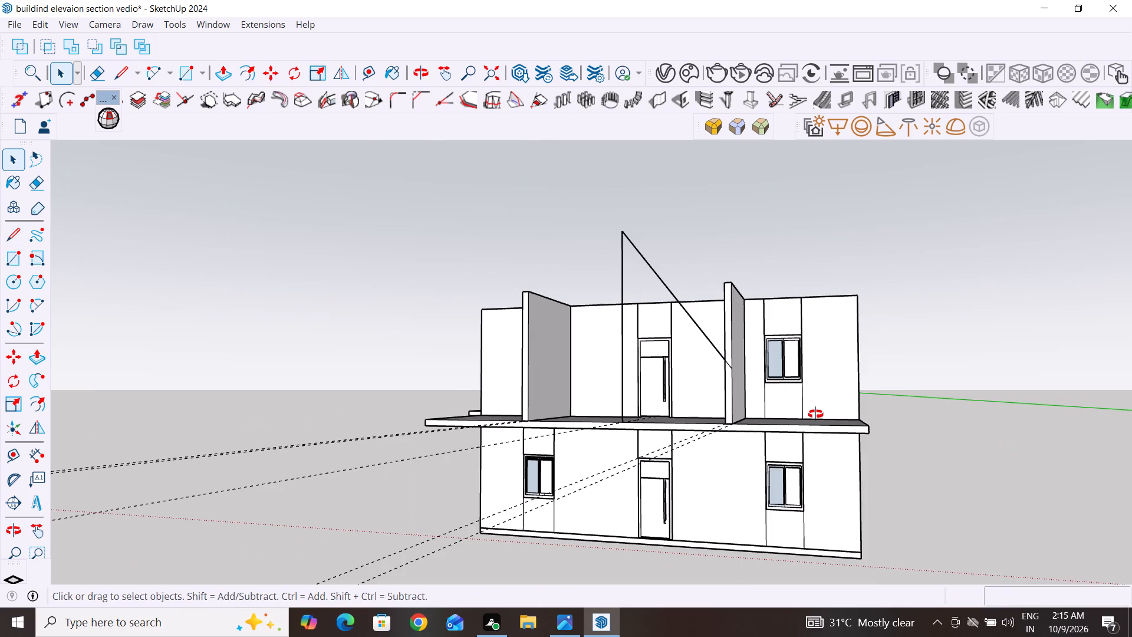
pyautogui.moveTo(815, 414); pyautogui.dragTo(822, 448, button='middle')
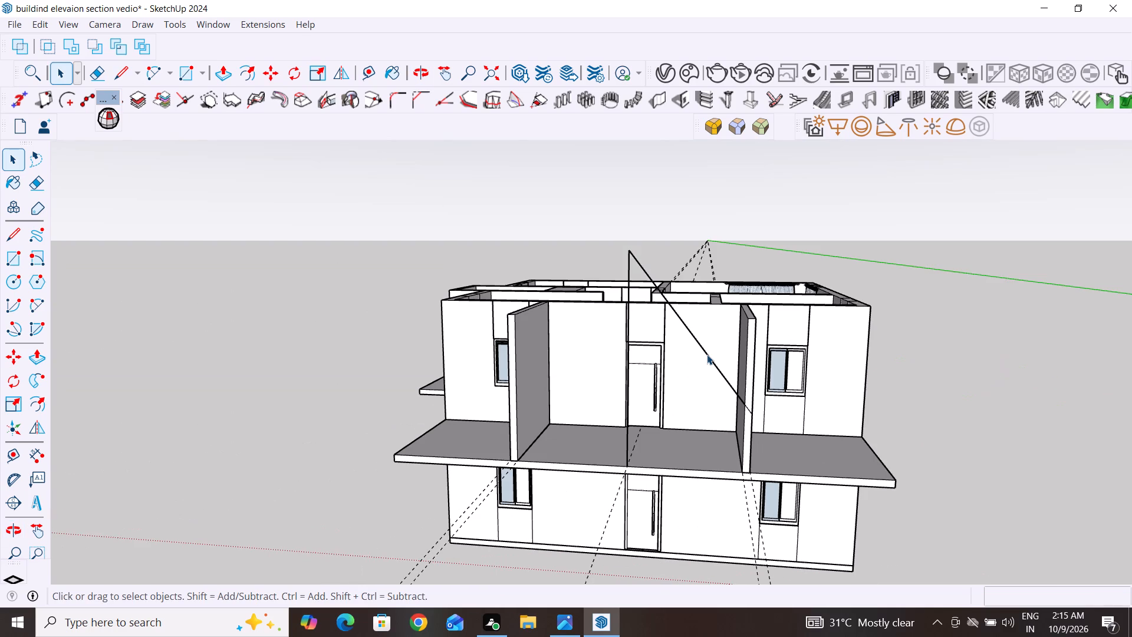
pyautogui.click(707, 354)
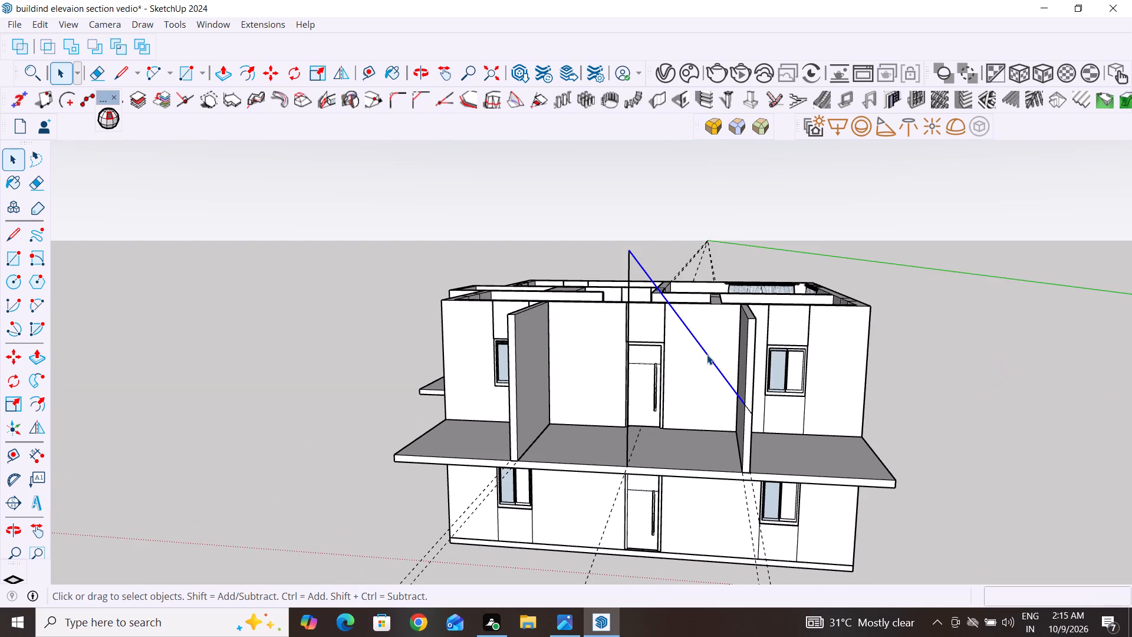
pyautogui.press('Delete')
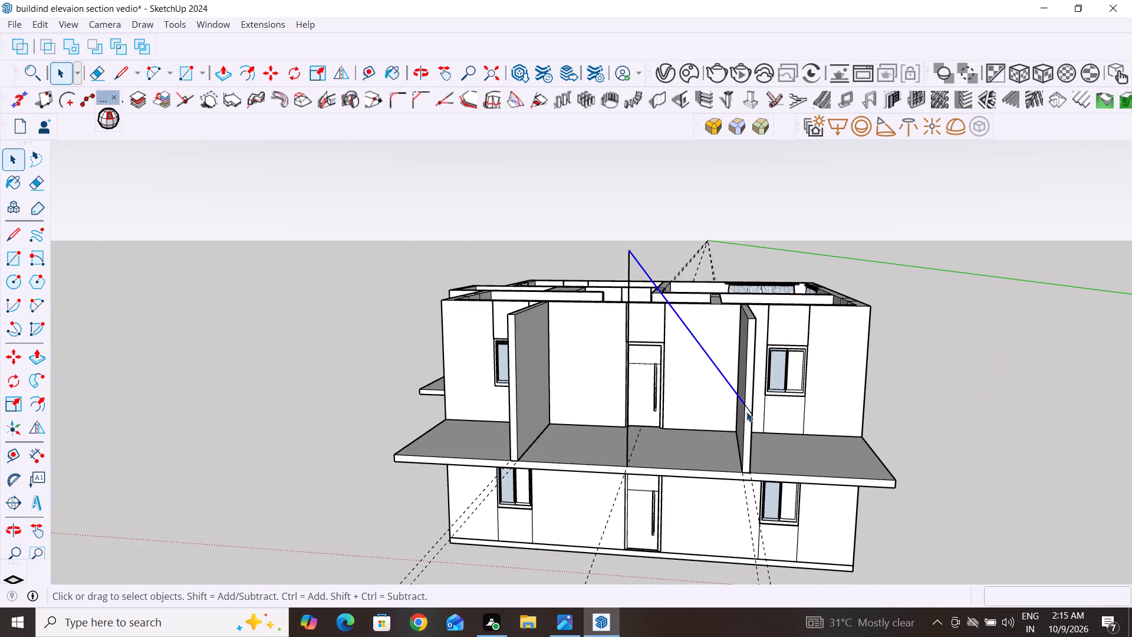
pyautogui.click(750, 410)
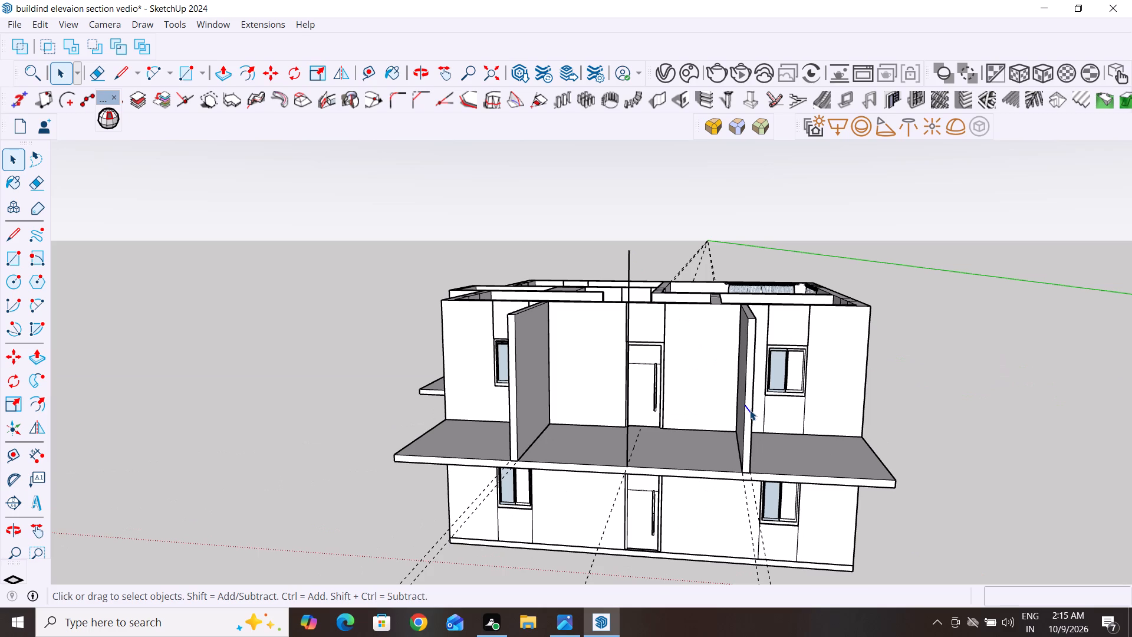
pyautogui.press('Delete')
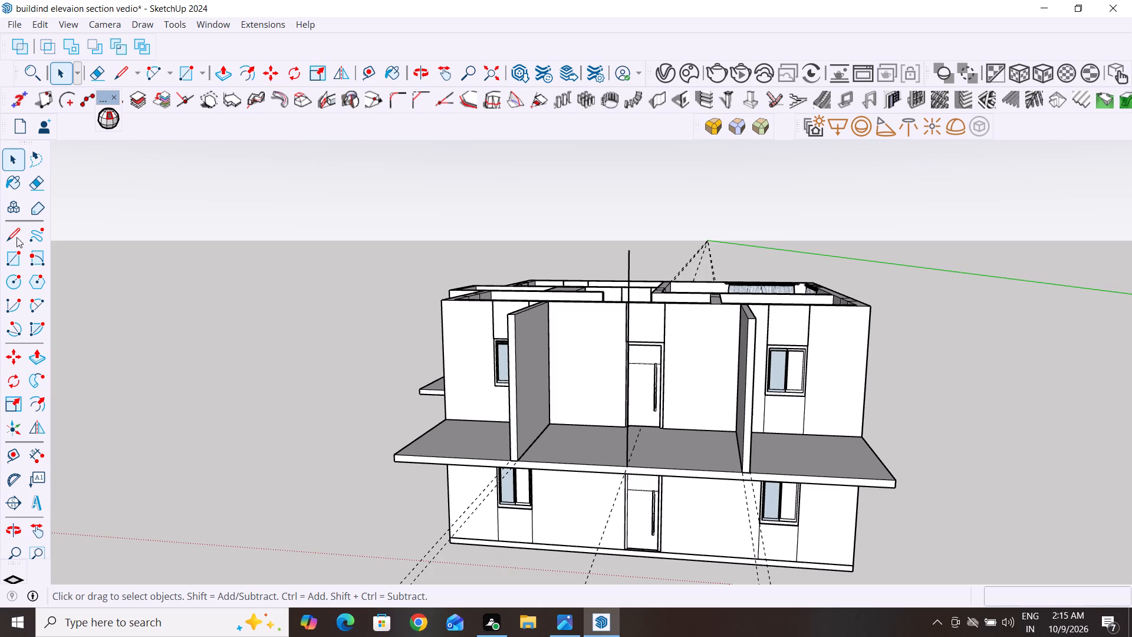
# Start a new line with the Line tool for the terrace front.
pyautogui.click(18, 235)
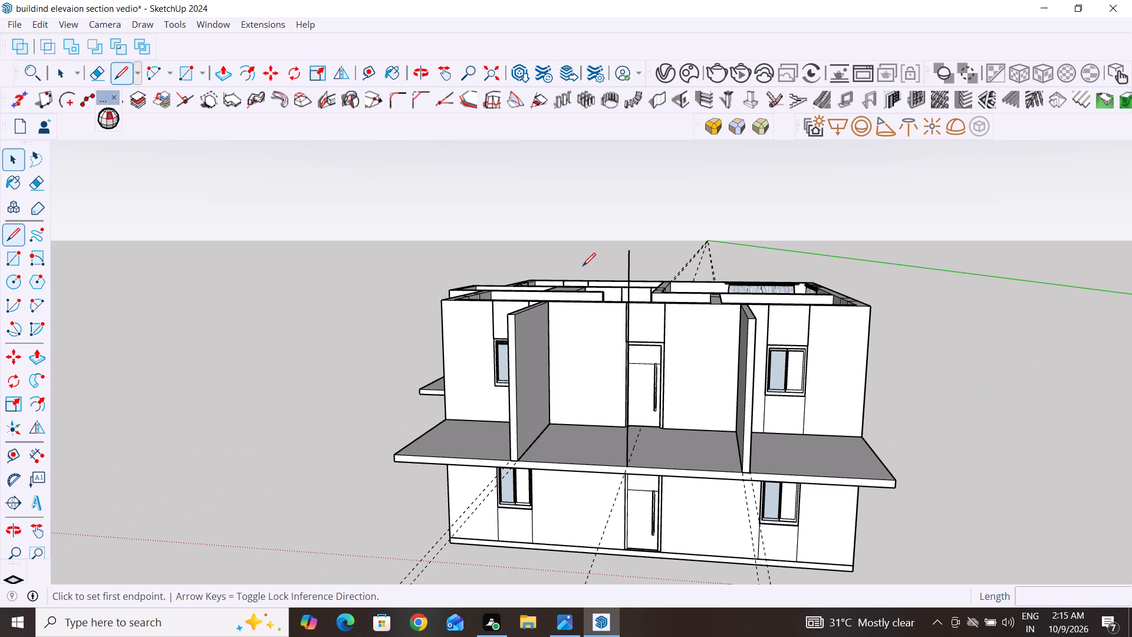
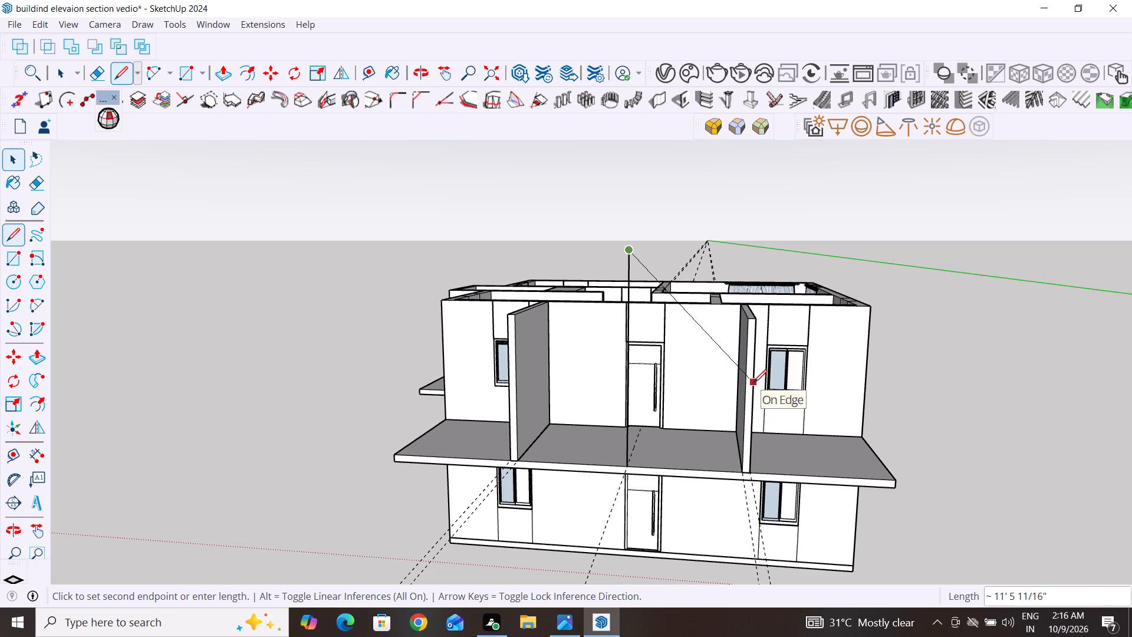
# Draw the triangular gable between the terrace walls' front edges, with two sloping lines about 11' 6" long and a base about 16' long.
pyautogui.click(753, 383)
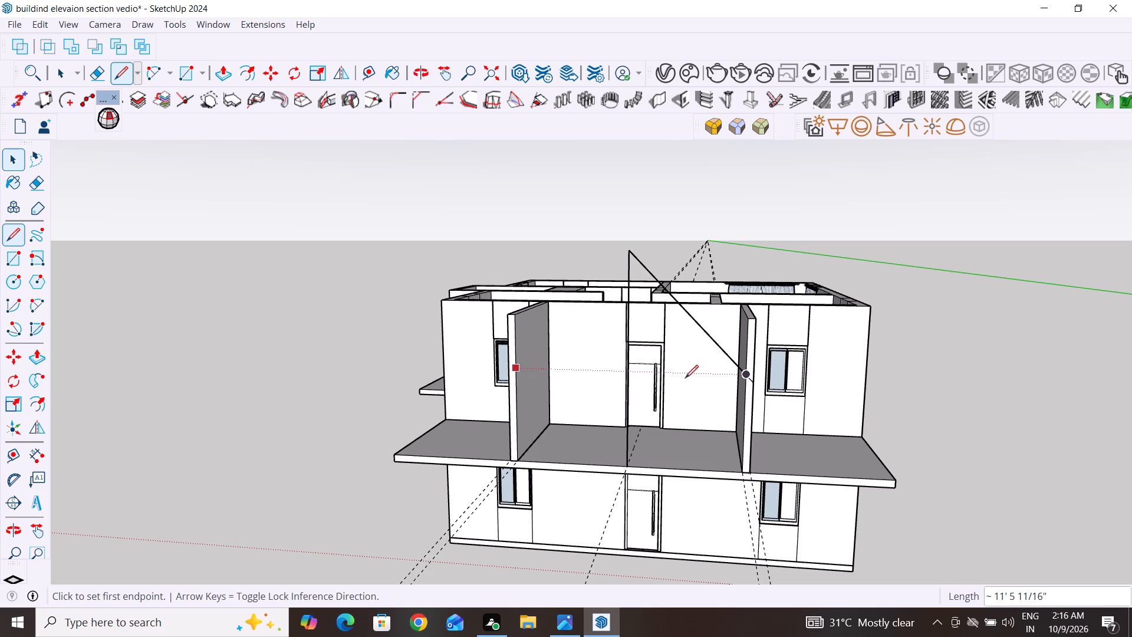
pyautogui.click(752, 385)
pyautogui.click(506, 379)
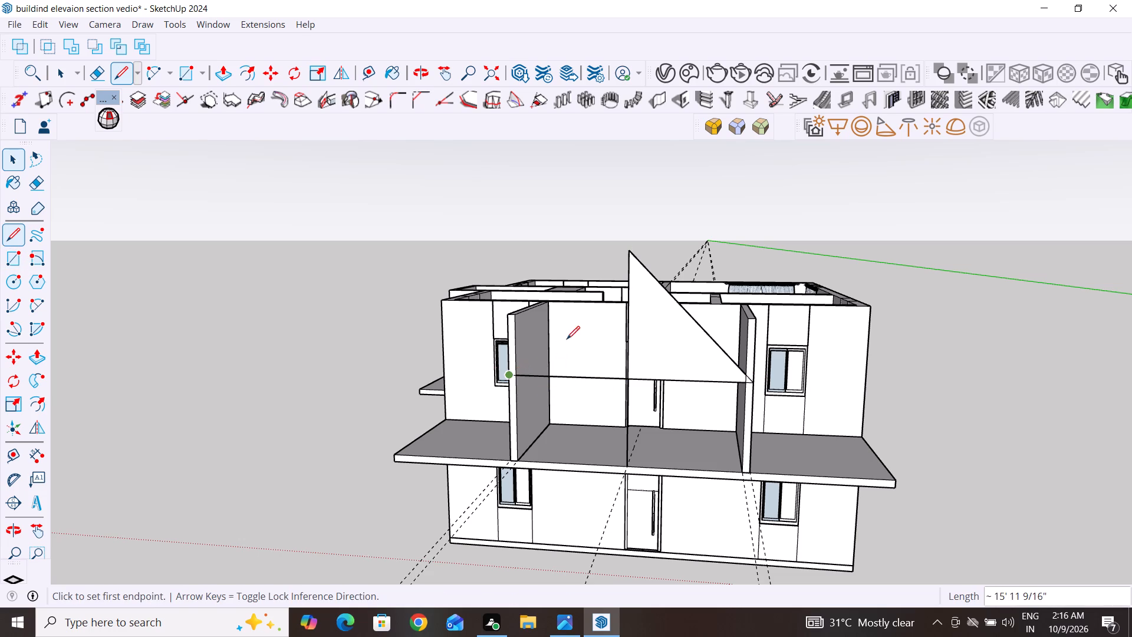
pyautogui.click(629, 255)
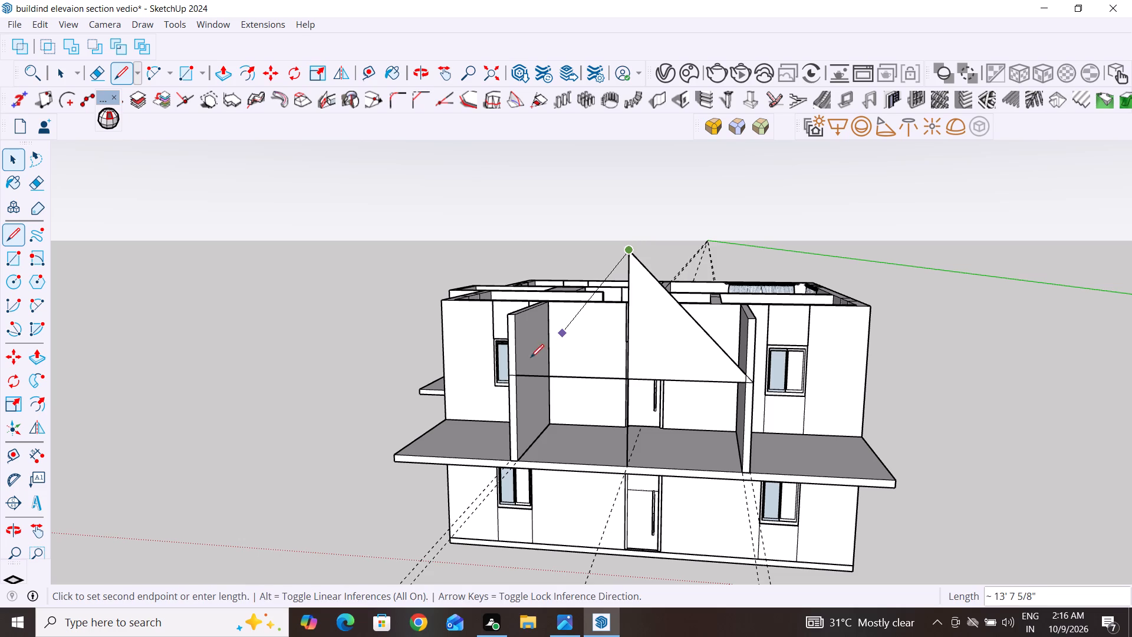
pyautogui.click(509, 376)
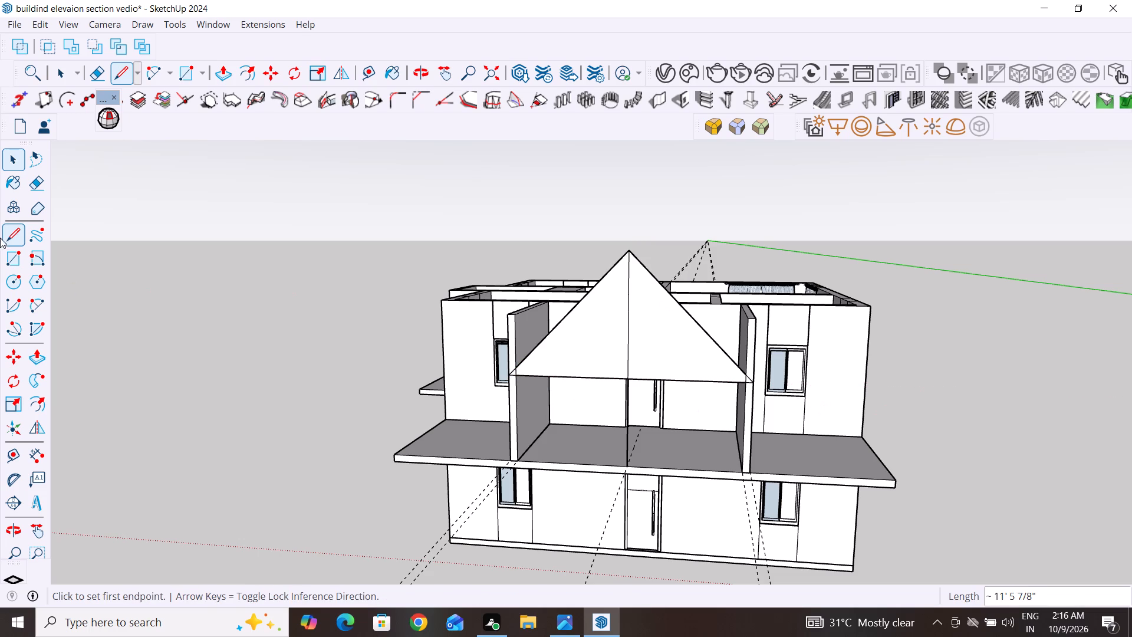
pyautogui.click(8, 162)
pyautogui.click(316, 303)
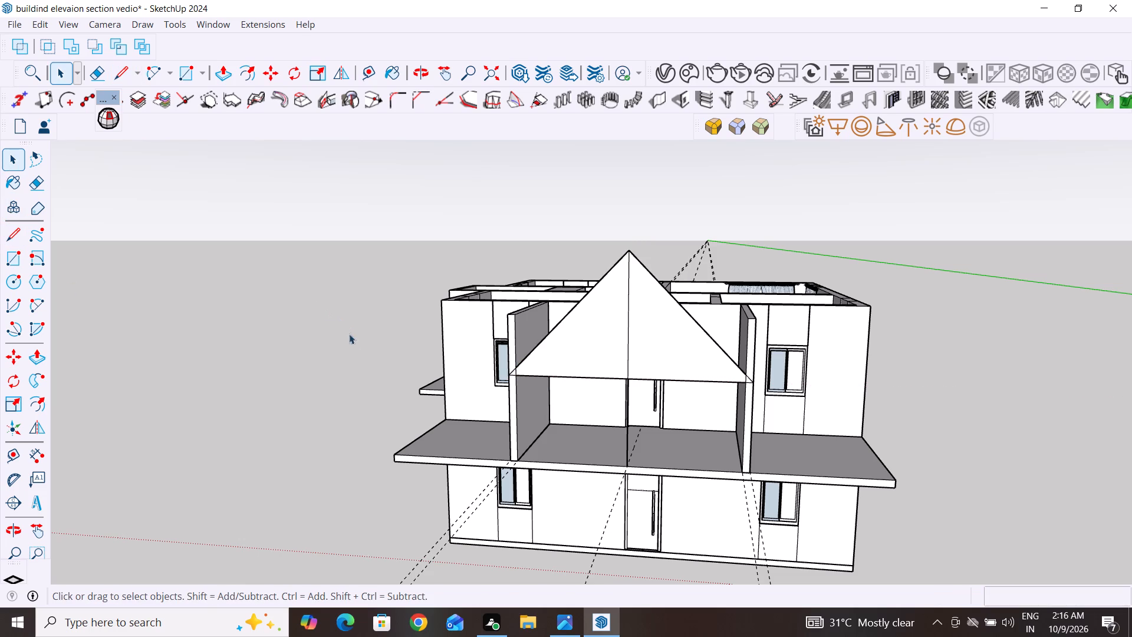
# Delete the segment of the central vertical line that divides the triangular gable face.
pyautogui.scroll(-2, 354, 383)
pyautogui.moveTo(818, 423); pyautogui.dragTo(818, 443, button='middle')
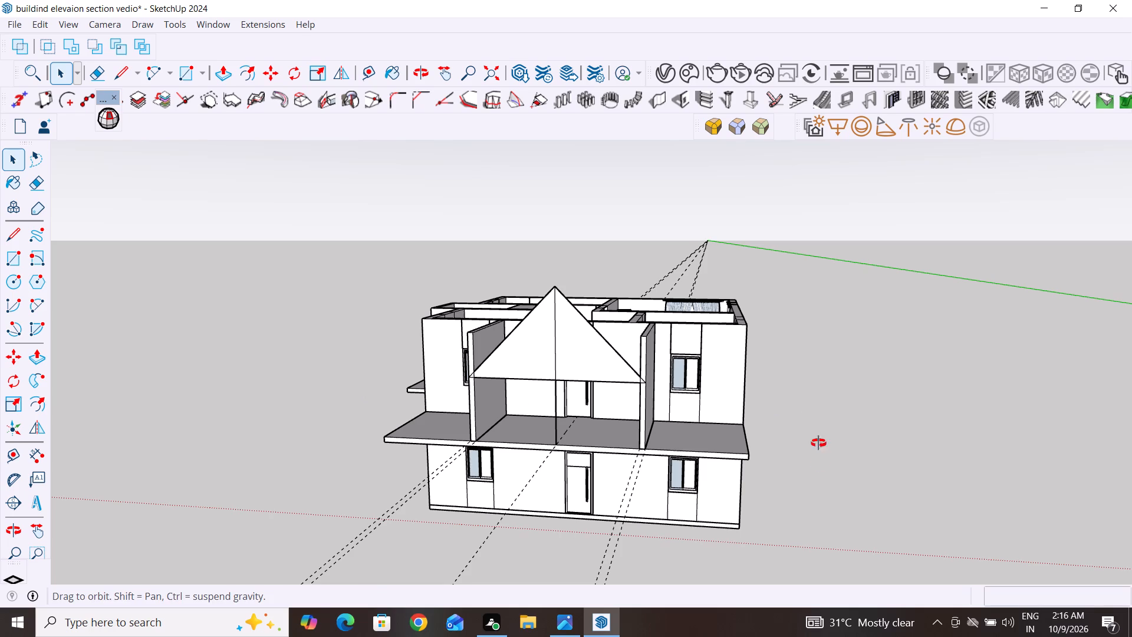
pyautogui.moveTo(818, 443); pyautogui.dragTo(824, 481, button='middle')
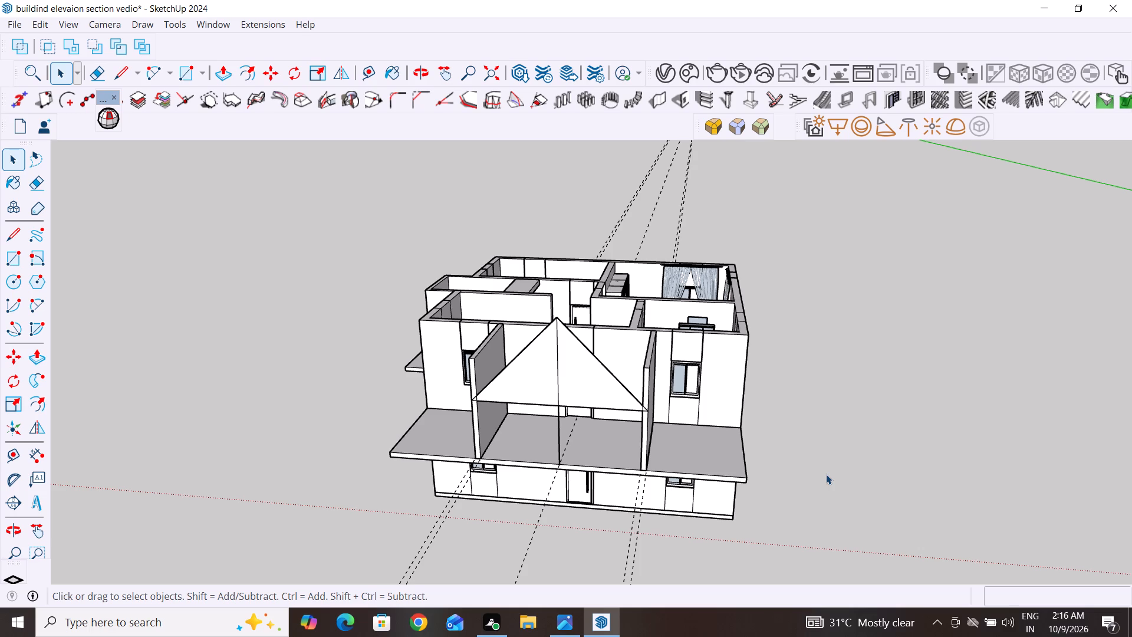
pyautogui.scroll(1, 554, 363)
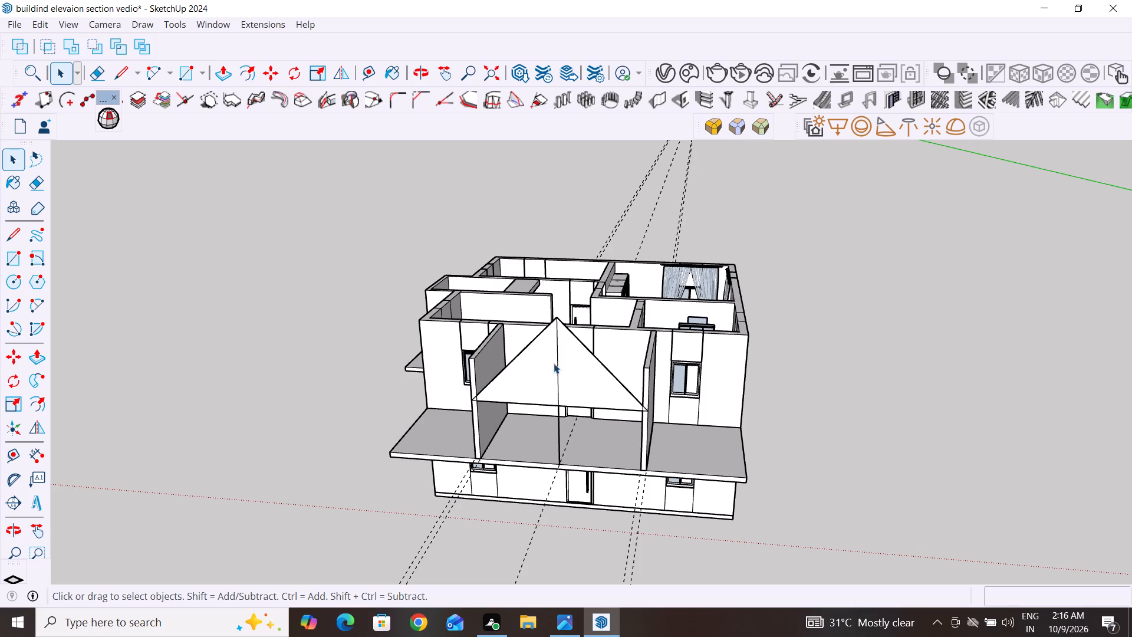
pyautogui.scroll(3, 554, 363)
pyautogui.click(560, 350)
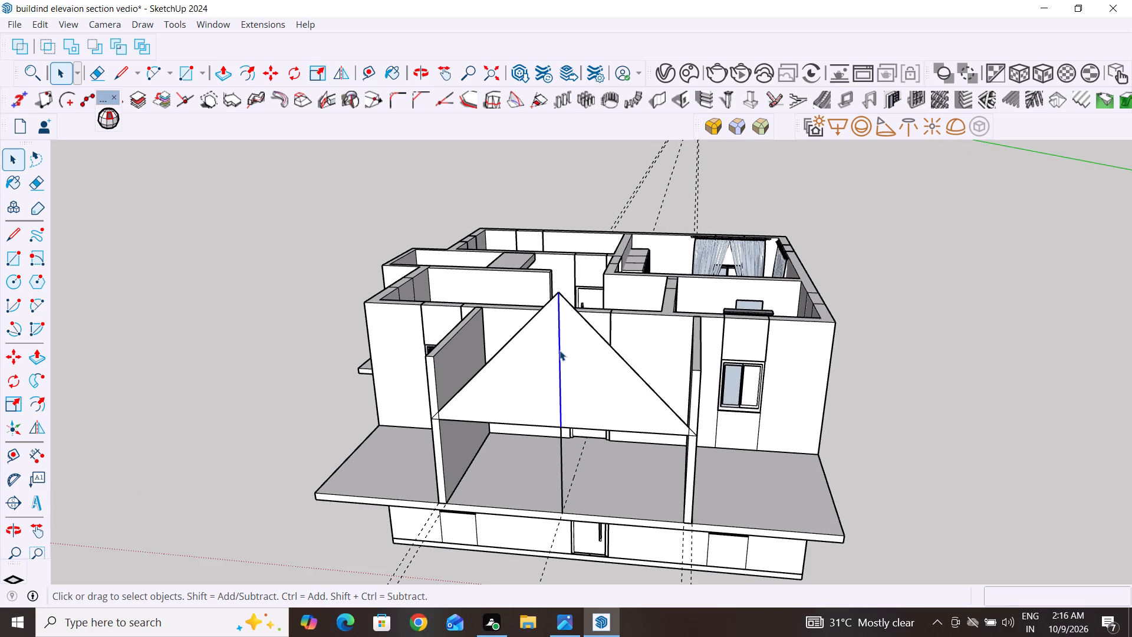
pyautogui.press('Delete')
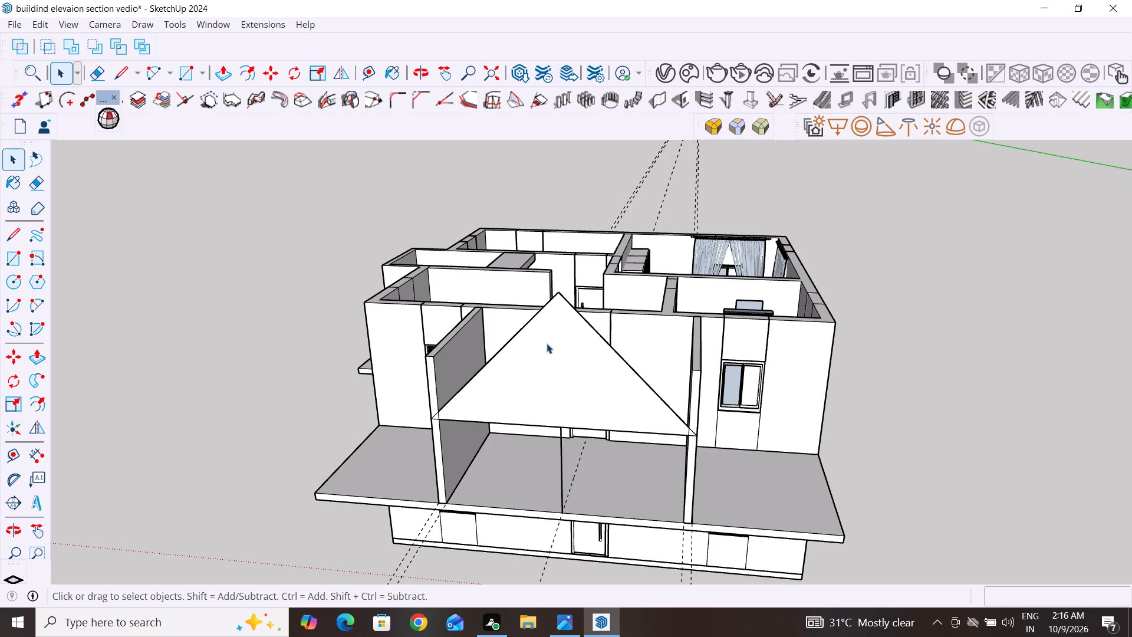
# Examine the triangular gable face and how it meets the two terrace walls from the front, above and both sides.
pyautogui.scroll(5, 547, 343)
pyautogui.moveTo(614, 313); pyautogui.dragTo(673, 223, button='middle')
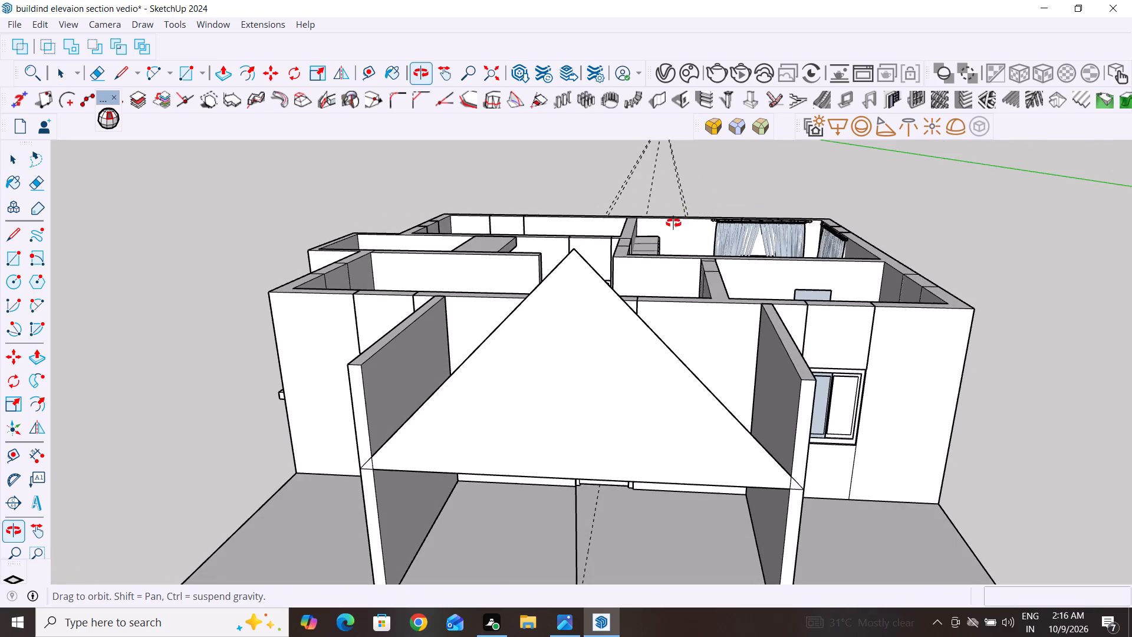
pyautogui.moveTo(673, 223); pyautogui.dragTo(658, 191, button='middle')
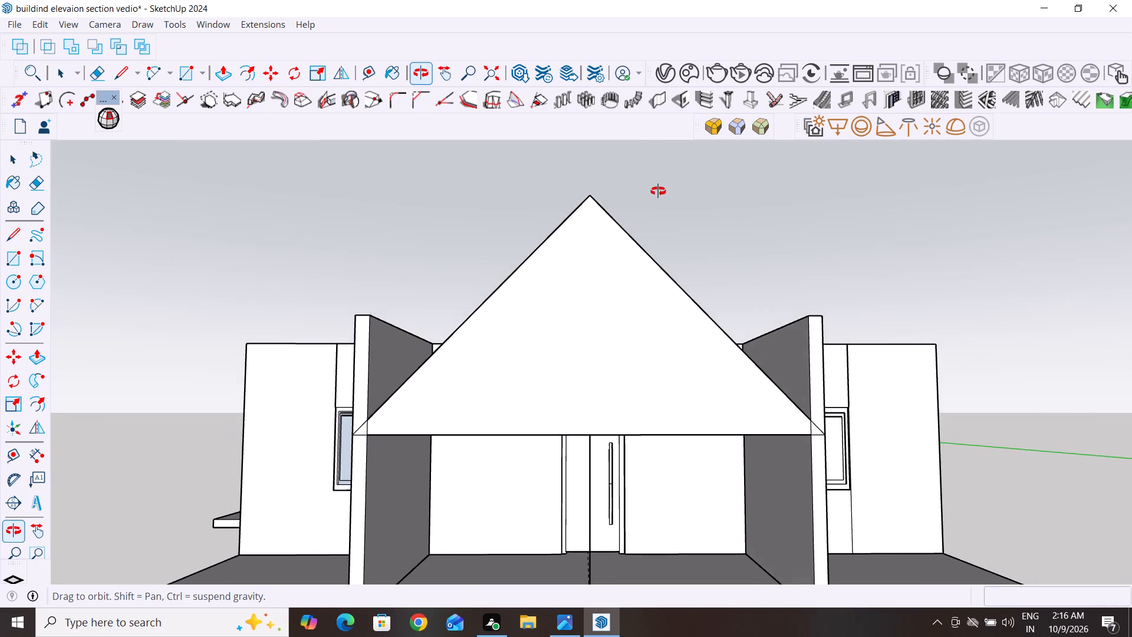
pyautogui.moveTo(658, 191); pyautogui.dragTo(658, 243, button='middle')
pyautogui.scroll(-7, 658, 243)
pyautogui.moveTo(772, 359); pyautogui.dragTo(762, 379, button='middle')
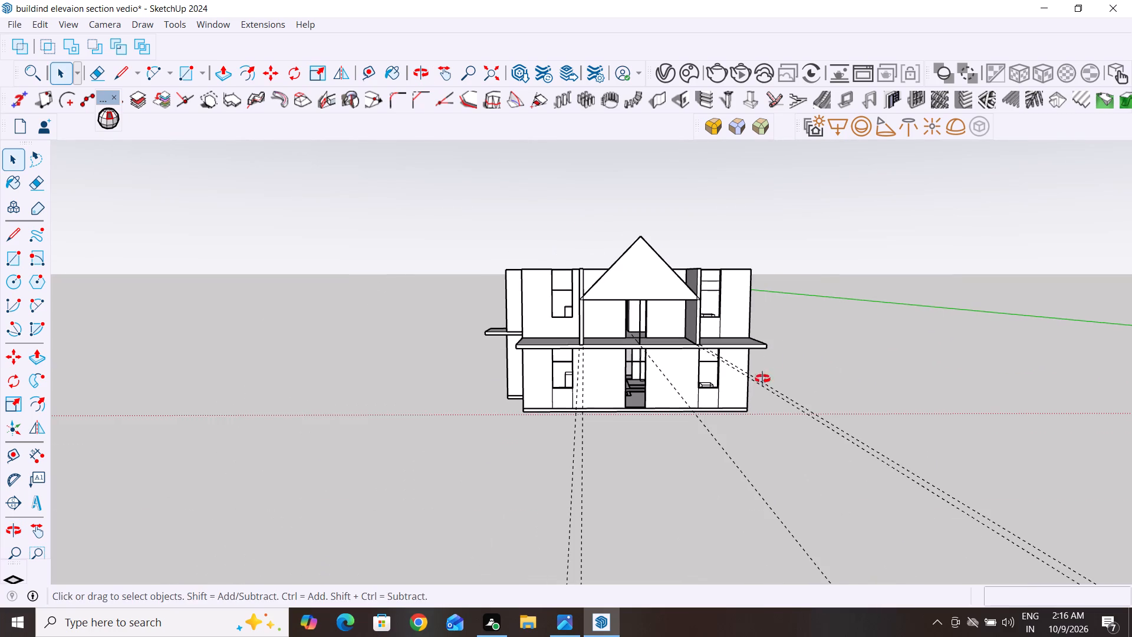
pyautogui.moveTo(762, 379); pyautogui.dragTo(626, 474, button='middle')
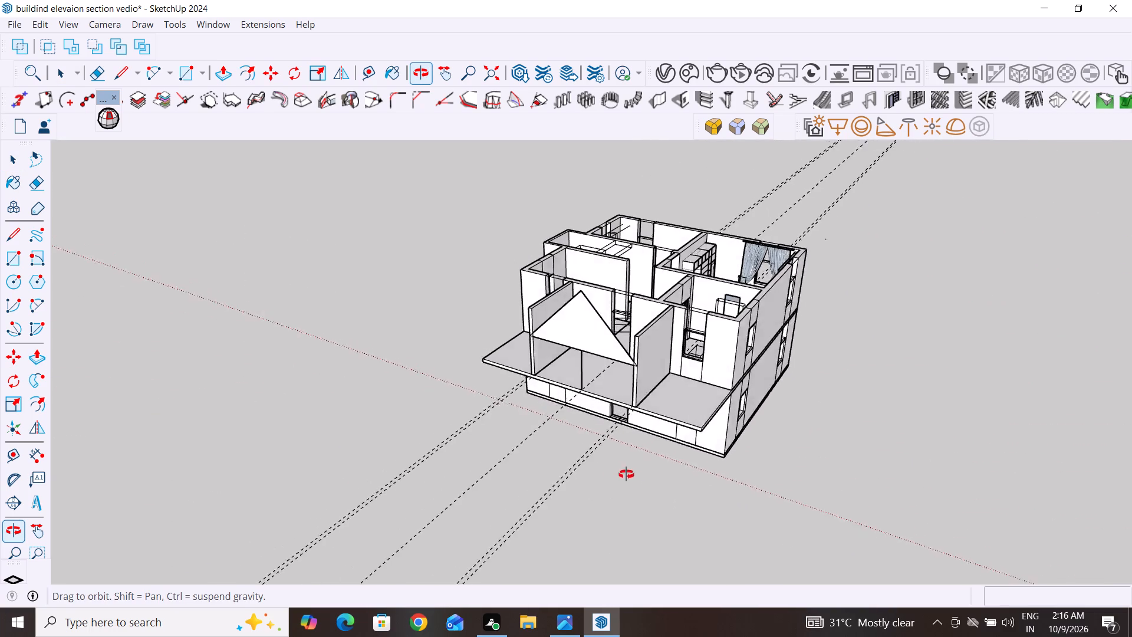
pyautogui.moveTo(626, 474); pyautogui.dragTo(666, 479, button='middle')
pyautogui.scroll(4, 633, 329)
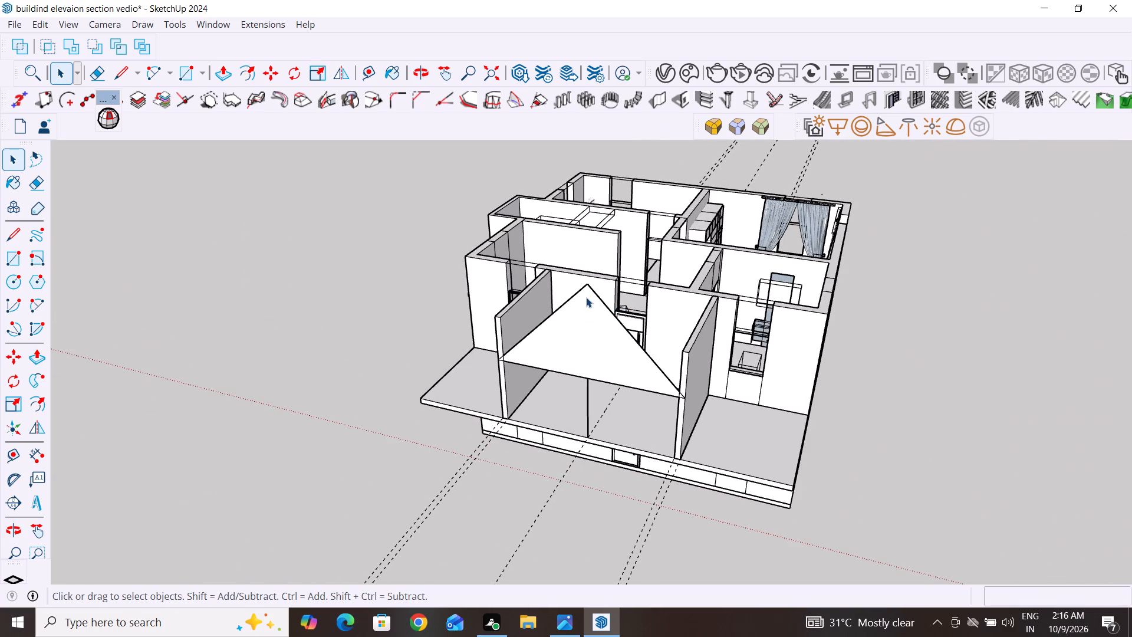
pyautogui.moveTo(593, 285); pyautogui.dragTo(628, 209, button='middle')
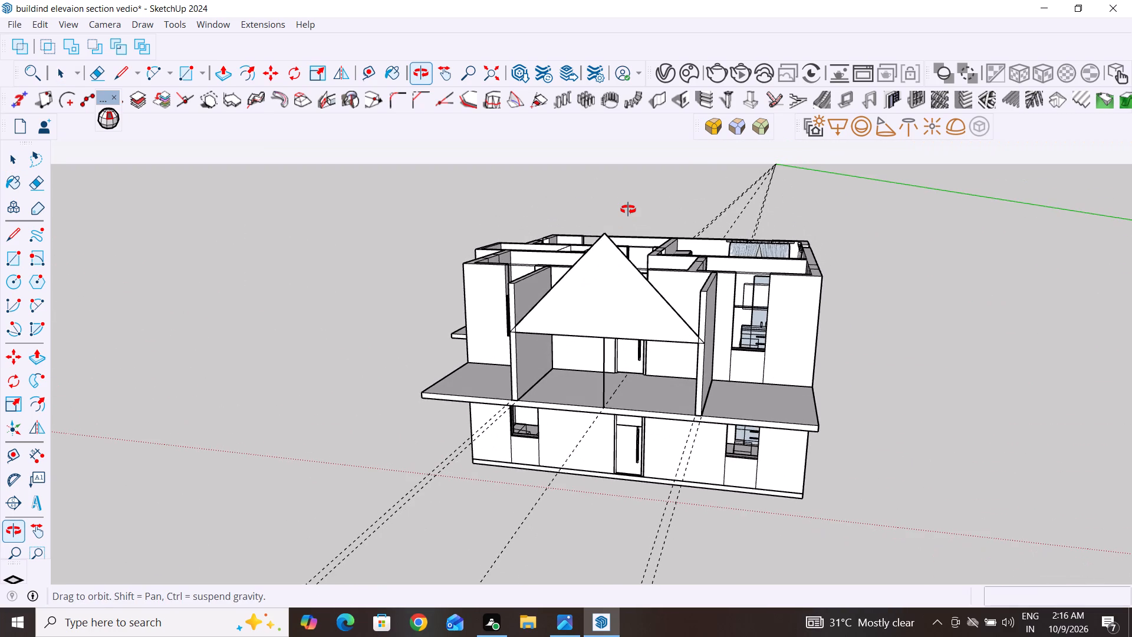
pyautogui.moveTo(628, 209); pyautogui.dragTo(662, 216, button='middle')
pyautogui.moveTo(634, 329); pyautogui.dragTo(669, 327, button='middle')
pyautogui.scroll(1, 640, 326)
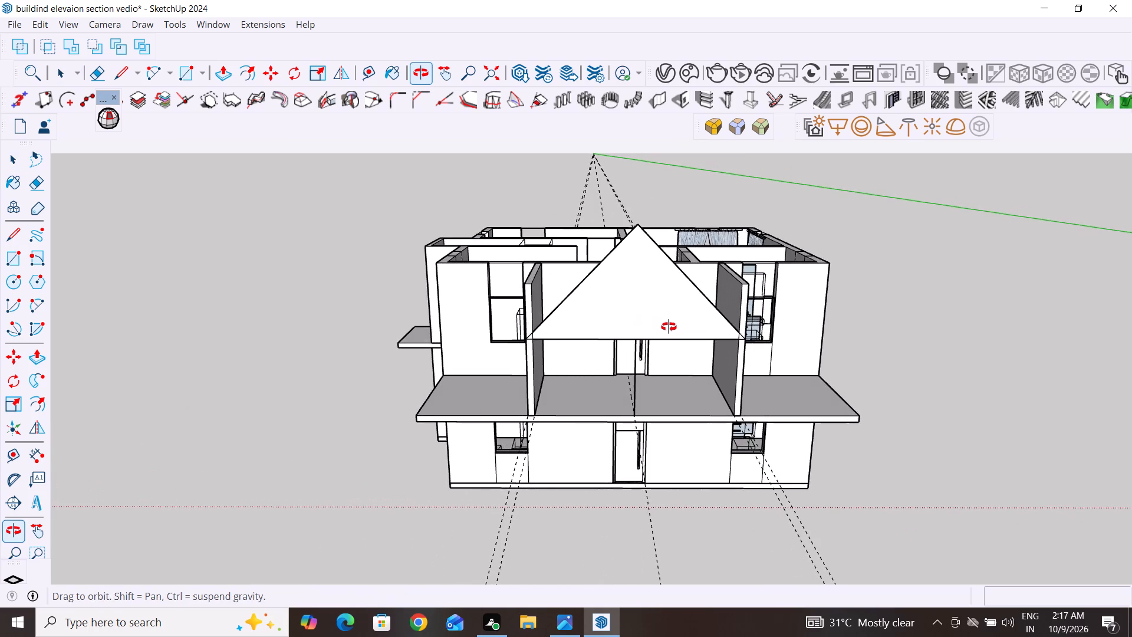
pyautogui.moveTo(669, 327); pyautogui.dragTo(781, 364, button='middle')
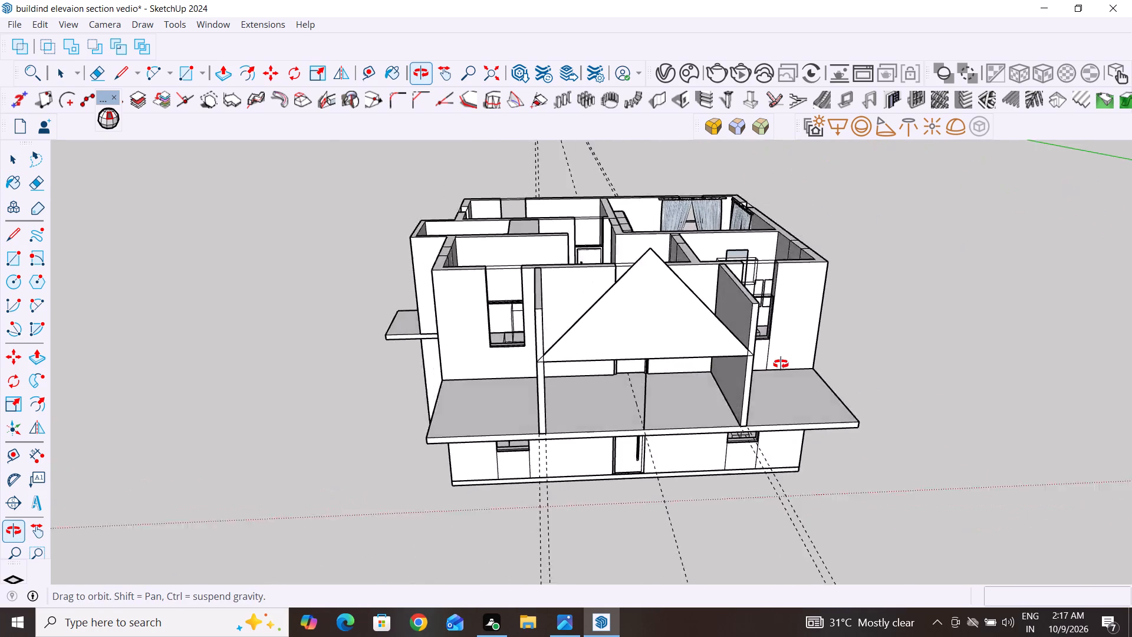
pyautogui.moveTo(781, 364); pyautogui.dragTo(777, 359, button='middle')
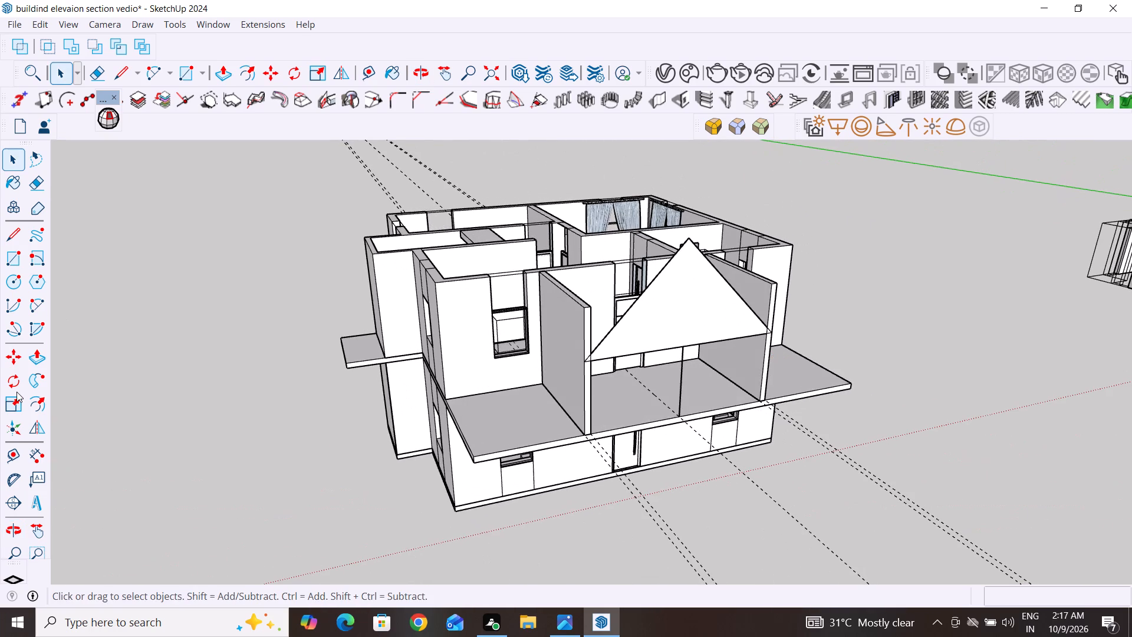
# Start the Tape Measure tool for the terrace front.
pyautogui.click(21, 456)
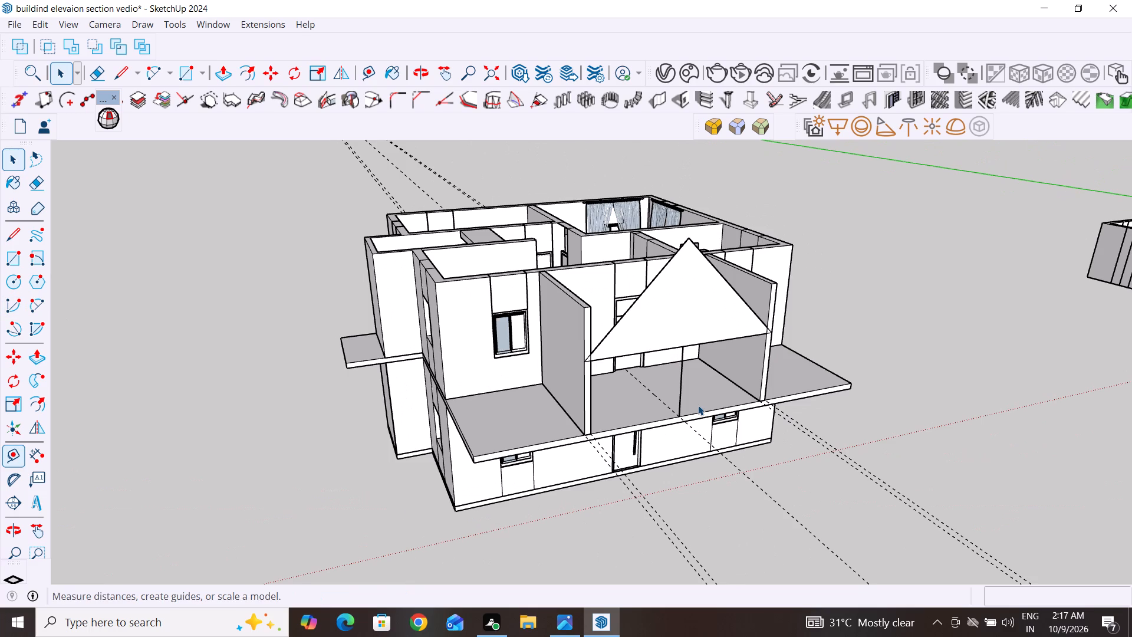
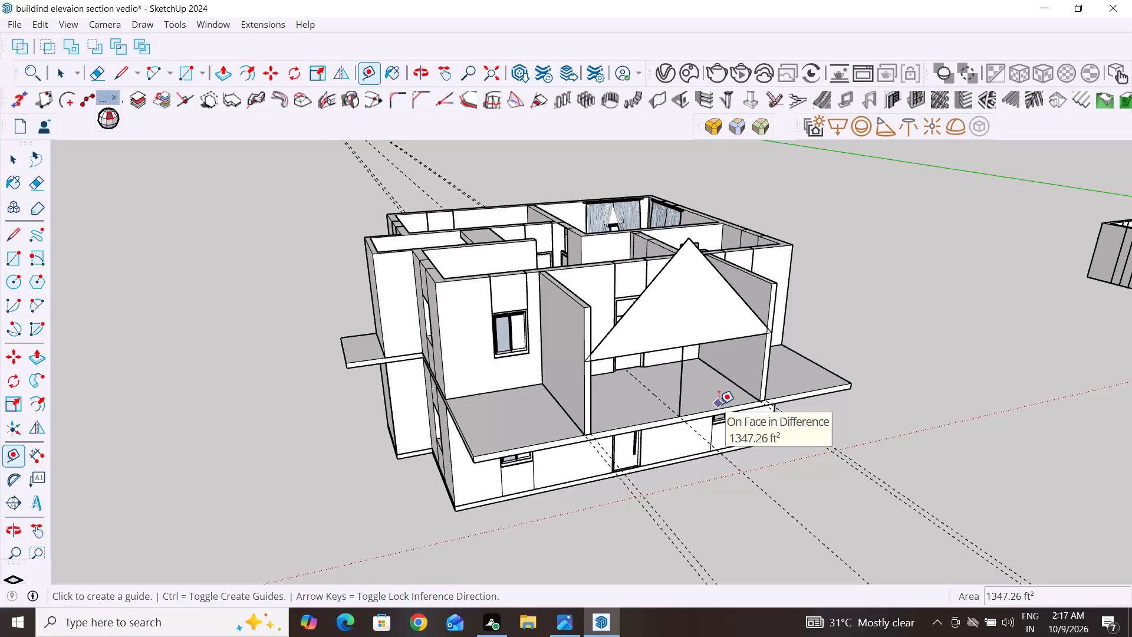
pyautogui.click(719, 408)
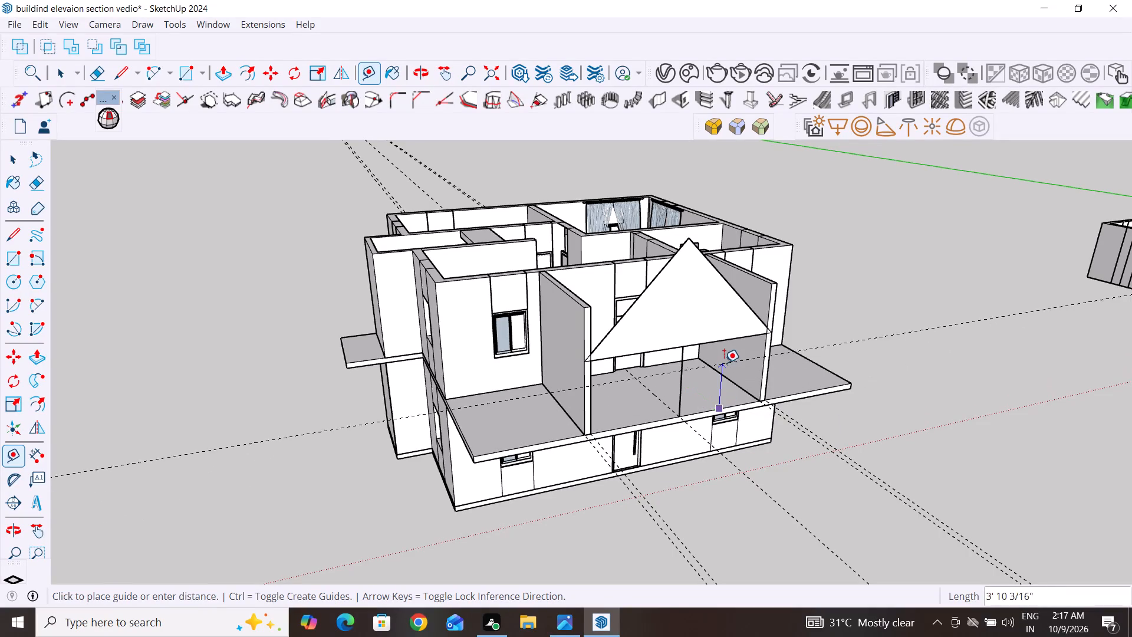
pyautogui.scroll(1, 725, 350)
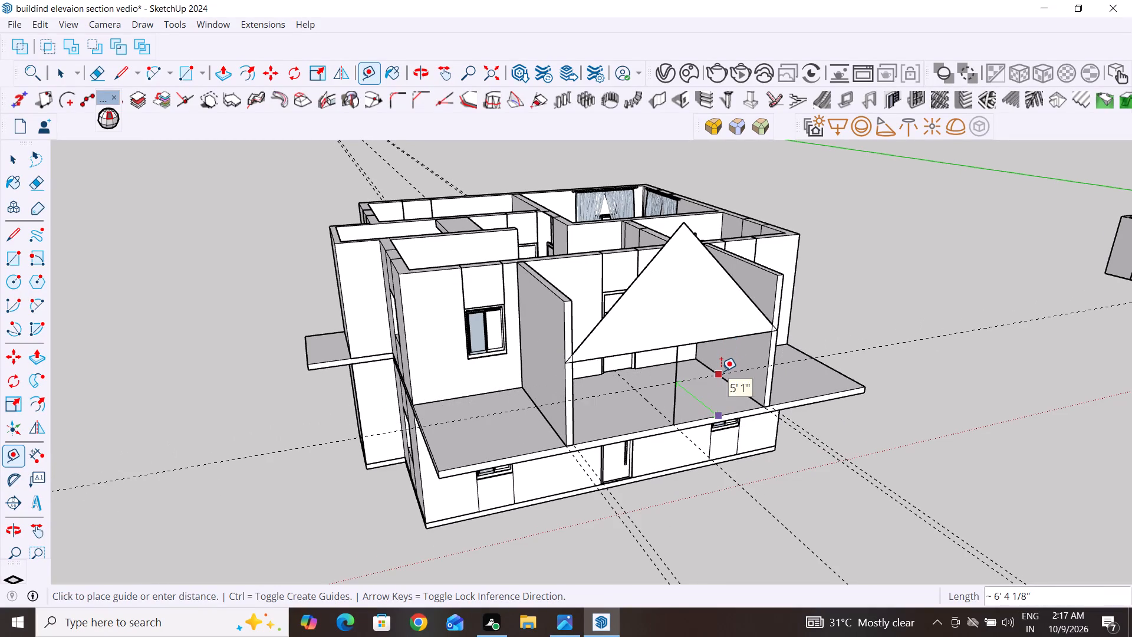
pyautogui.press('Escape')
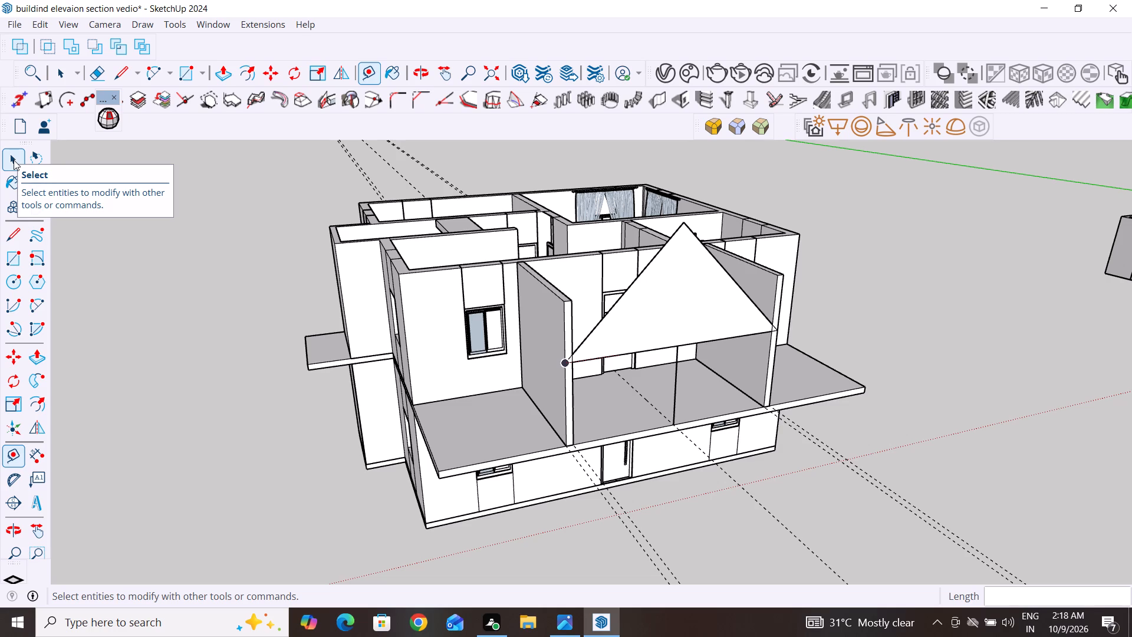
# Place a horizontal guide 3' above the terrace slab's front edge with the Tape Measure tool.
pyautogui.click(14, 454)
pyautogui.click(730, 414)
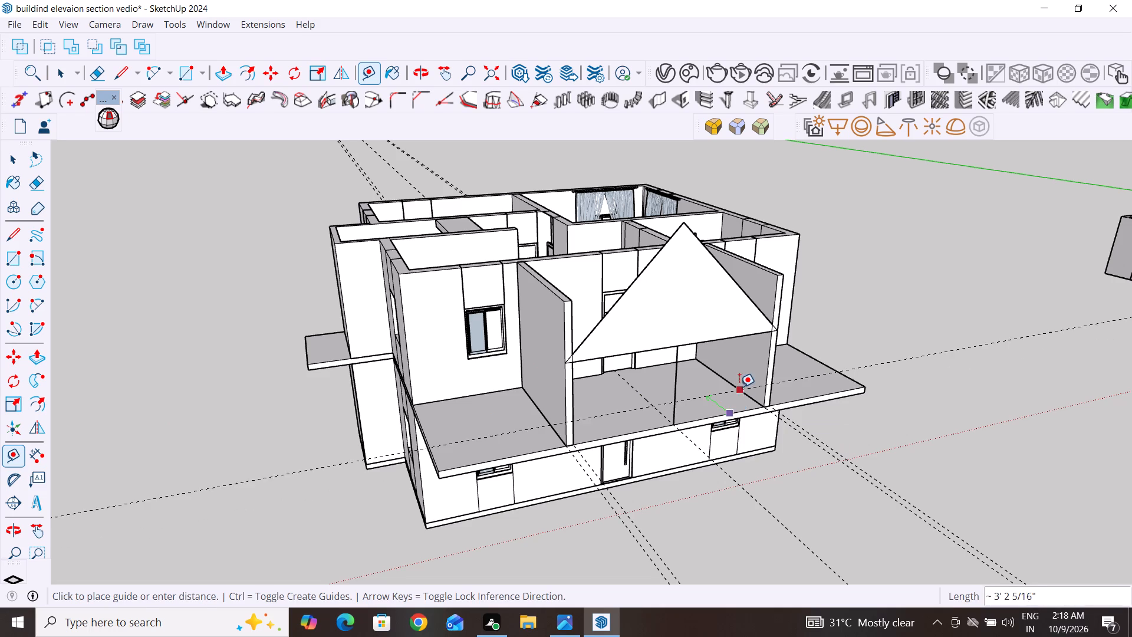
pyautogui.scroll(3, 743, 357)
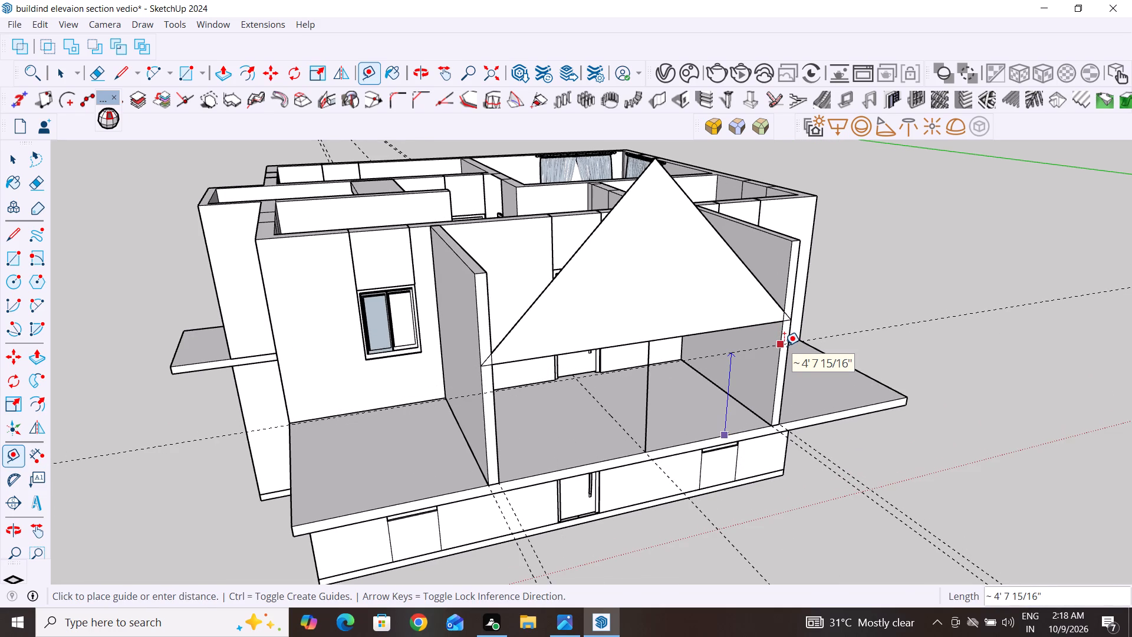
pyautogui.press('3')
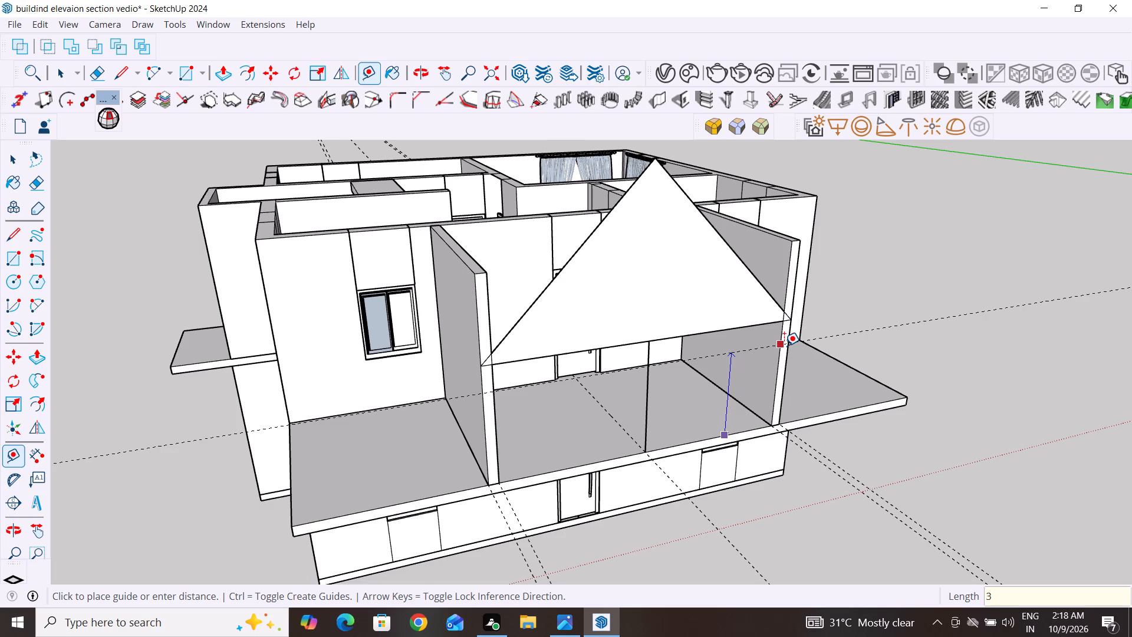
pyautogui.press("'")
pyautogui.press('Return')
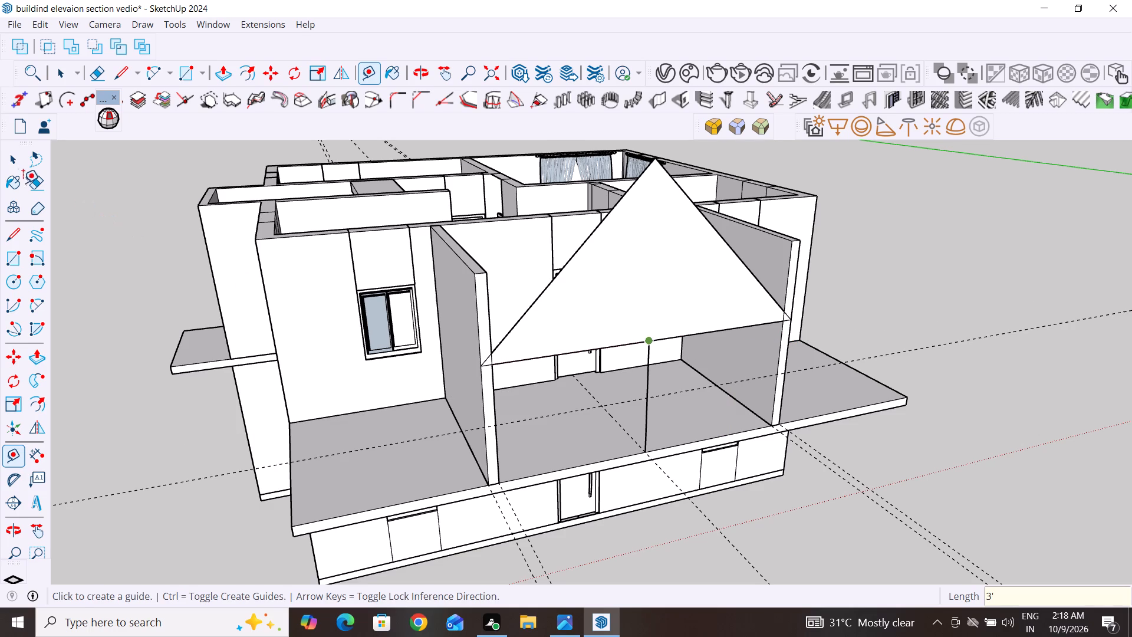
# Delete the triangular gable face between the terrace walls, keeping its outline edges.
pyautogui.click(10, 162)
pyautogui.click(664, 300)
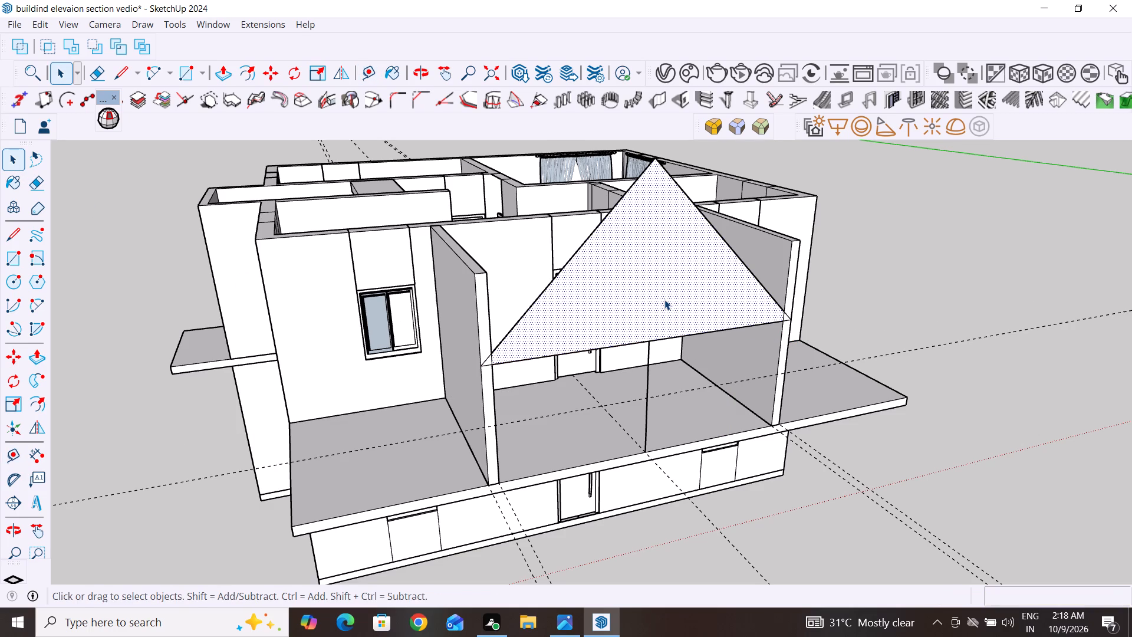
pyautogui.press('Delete')
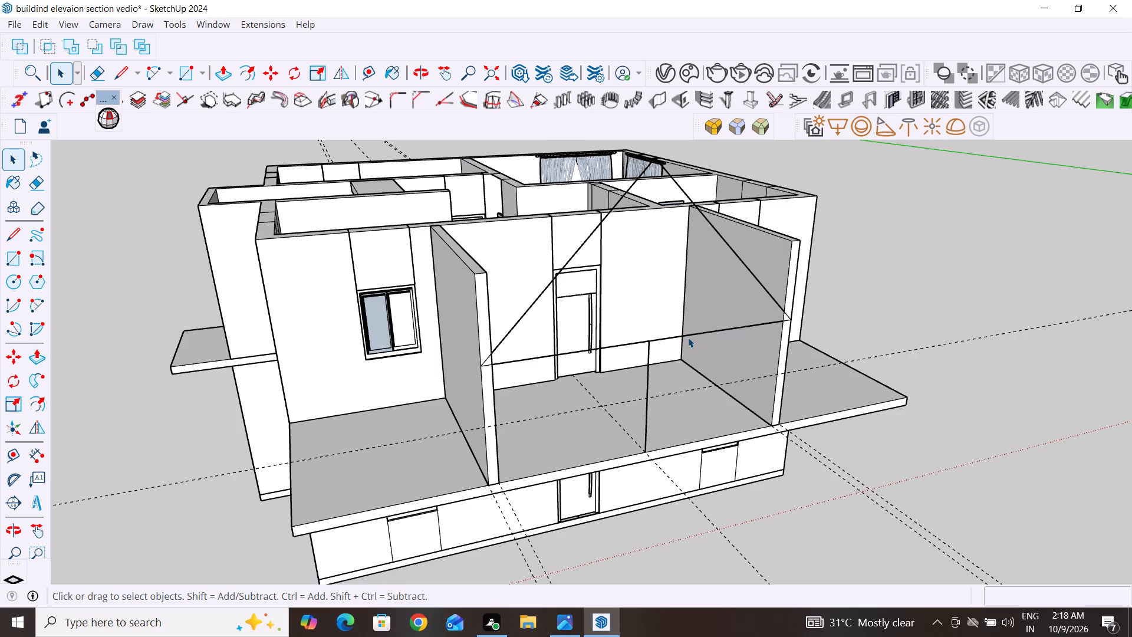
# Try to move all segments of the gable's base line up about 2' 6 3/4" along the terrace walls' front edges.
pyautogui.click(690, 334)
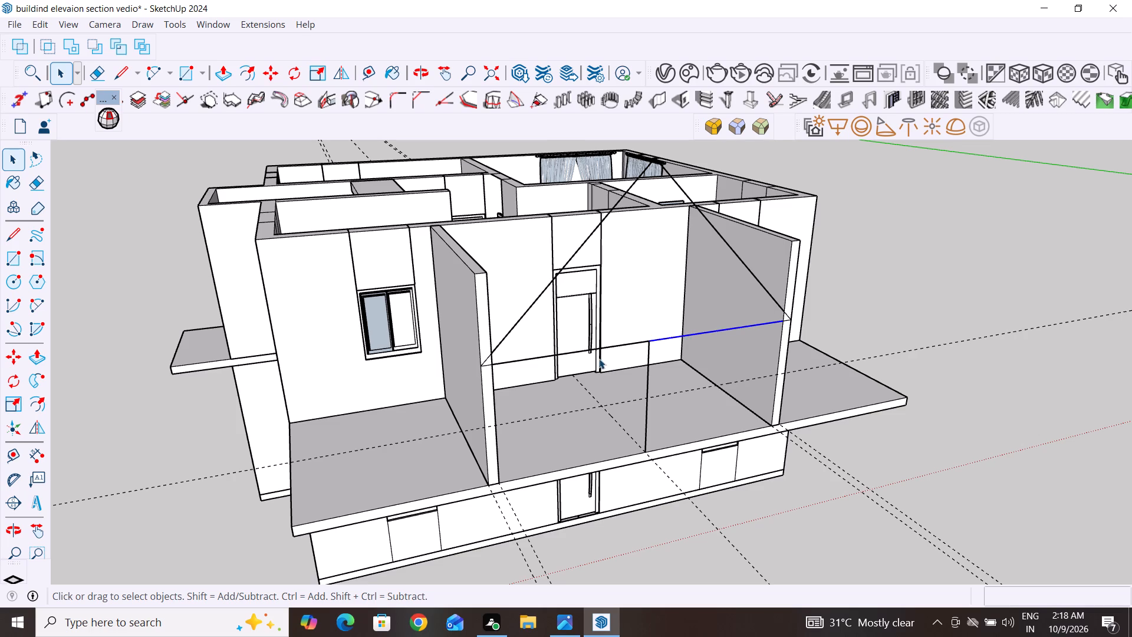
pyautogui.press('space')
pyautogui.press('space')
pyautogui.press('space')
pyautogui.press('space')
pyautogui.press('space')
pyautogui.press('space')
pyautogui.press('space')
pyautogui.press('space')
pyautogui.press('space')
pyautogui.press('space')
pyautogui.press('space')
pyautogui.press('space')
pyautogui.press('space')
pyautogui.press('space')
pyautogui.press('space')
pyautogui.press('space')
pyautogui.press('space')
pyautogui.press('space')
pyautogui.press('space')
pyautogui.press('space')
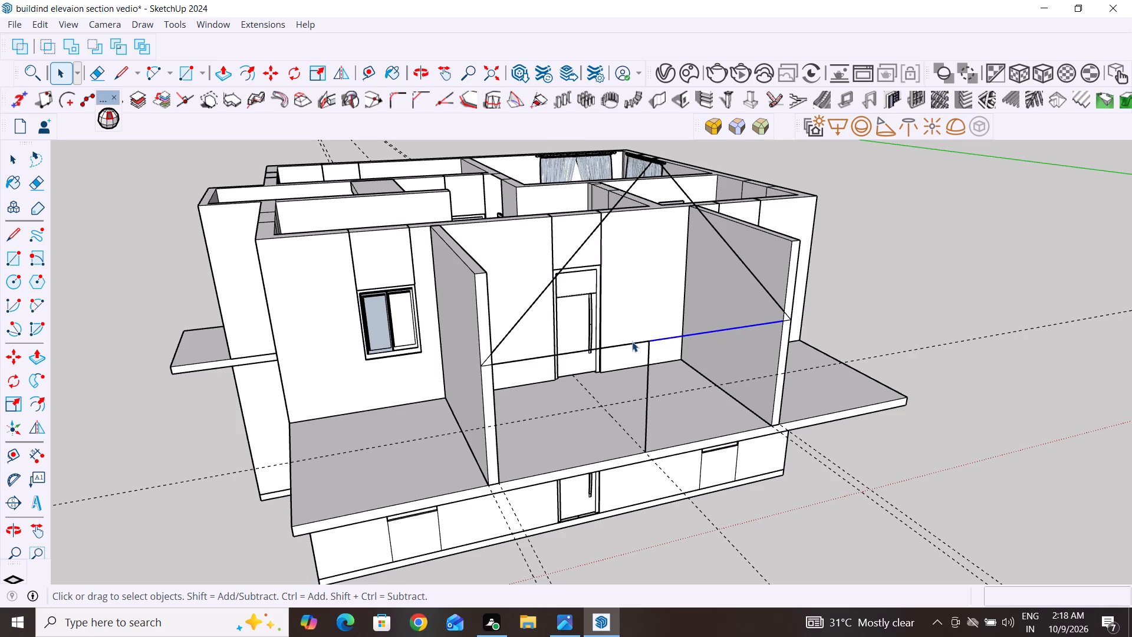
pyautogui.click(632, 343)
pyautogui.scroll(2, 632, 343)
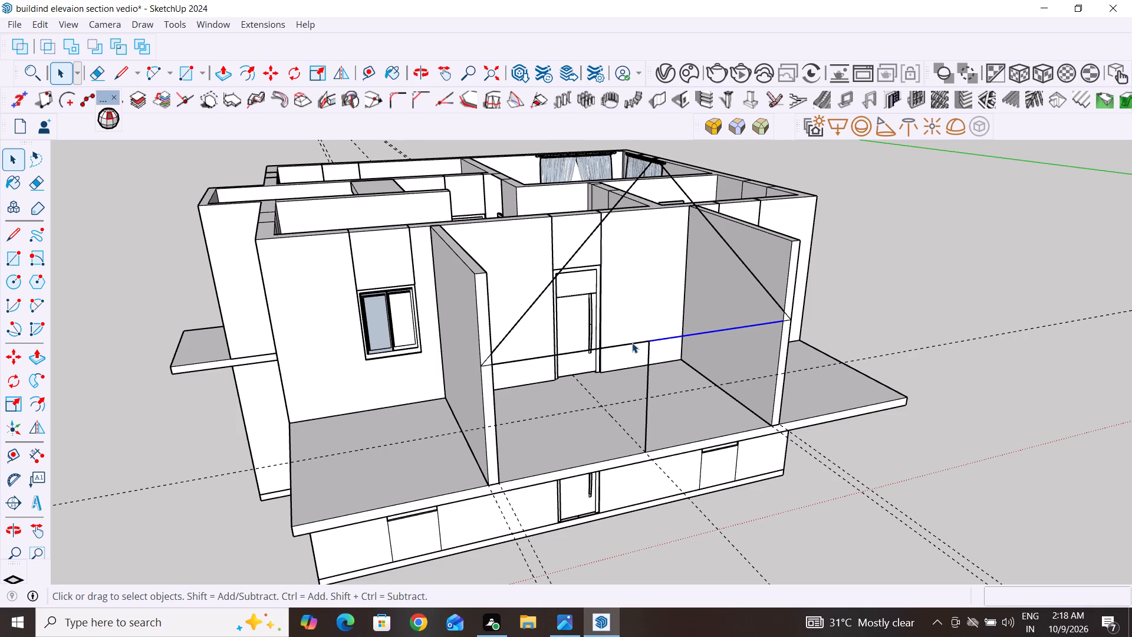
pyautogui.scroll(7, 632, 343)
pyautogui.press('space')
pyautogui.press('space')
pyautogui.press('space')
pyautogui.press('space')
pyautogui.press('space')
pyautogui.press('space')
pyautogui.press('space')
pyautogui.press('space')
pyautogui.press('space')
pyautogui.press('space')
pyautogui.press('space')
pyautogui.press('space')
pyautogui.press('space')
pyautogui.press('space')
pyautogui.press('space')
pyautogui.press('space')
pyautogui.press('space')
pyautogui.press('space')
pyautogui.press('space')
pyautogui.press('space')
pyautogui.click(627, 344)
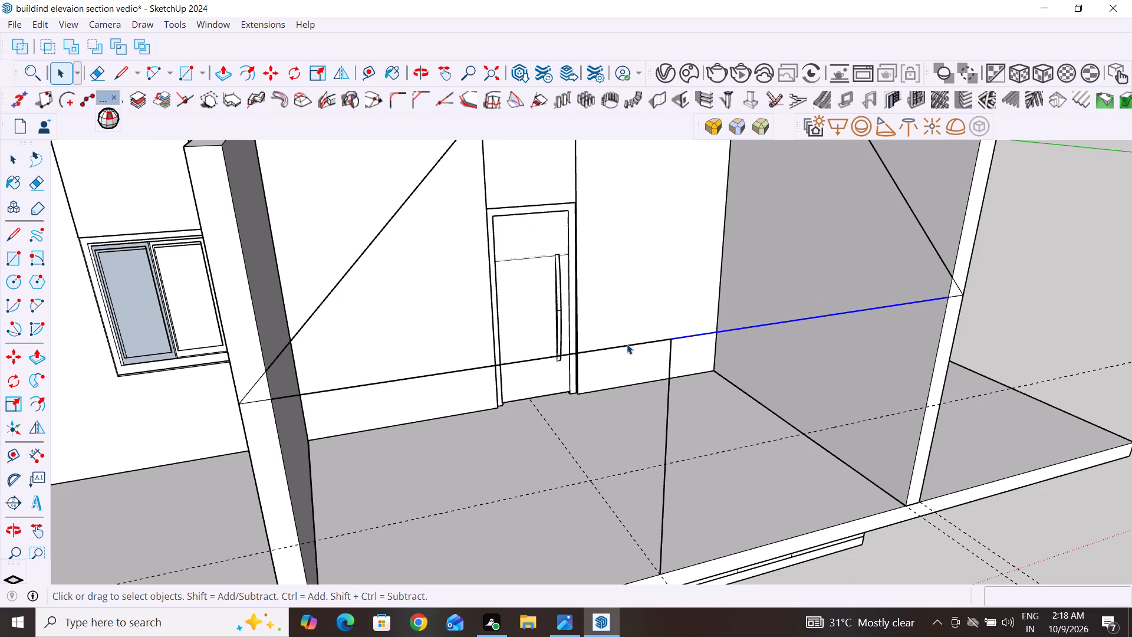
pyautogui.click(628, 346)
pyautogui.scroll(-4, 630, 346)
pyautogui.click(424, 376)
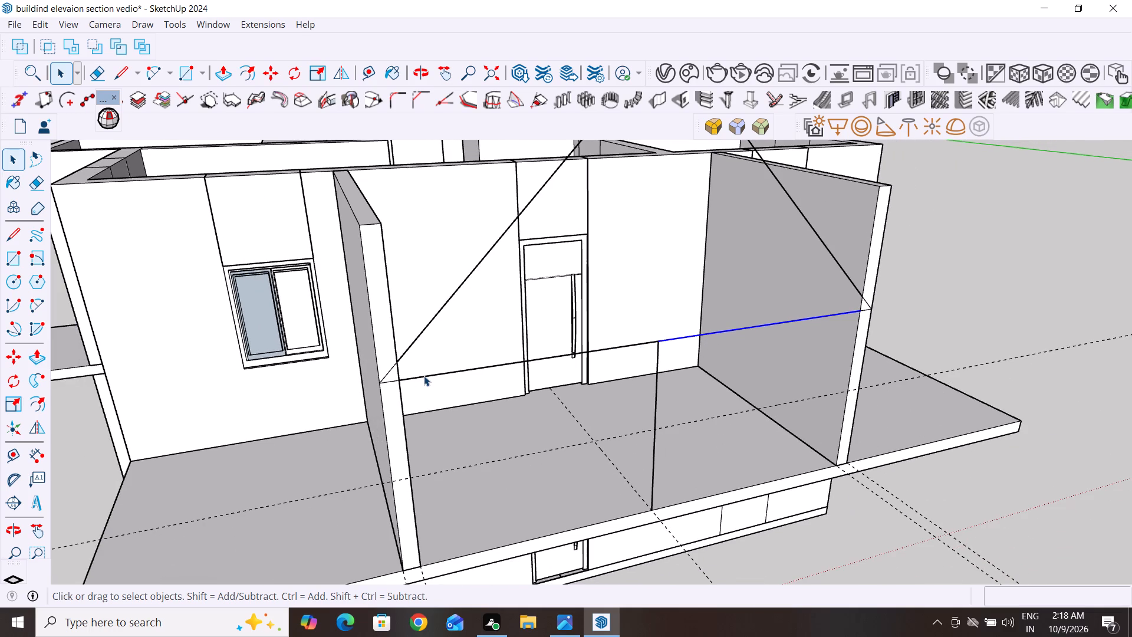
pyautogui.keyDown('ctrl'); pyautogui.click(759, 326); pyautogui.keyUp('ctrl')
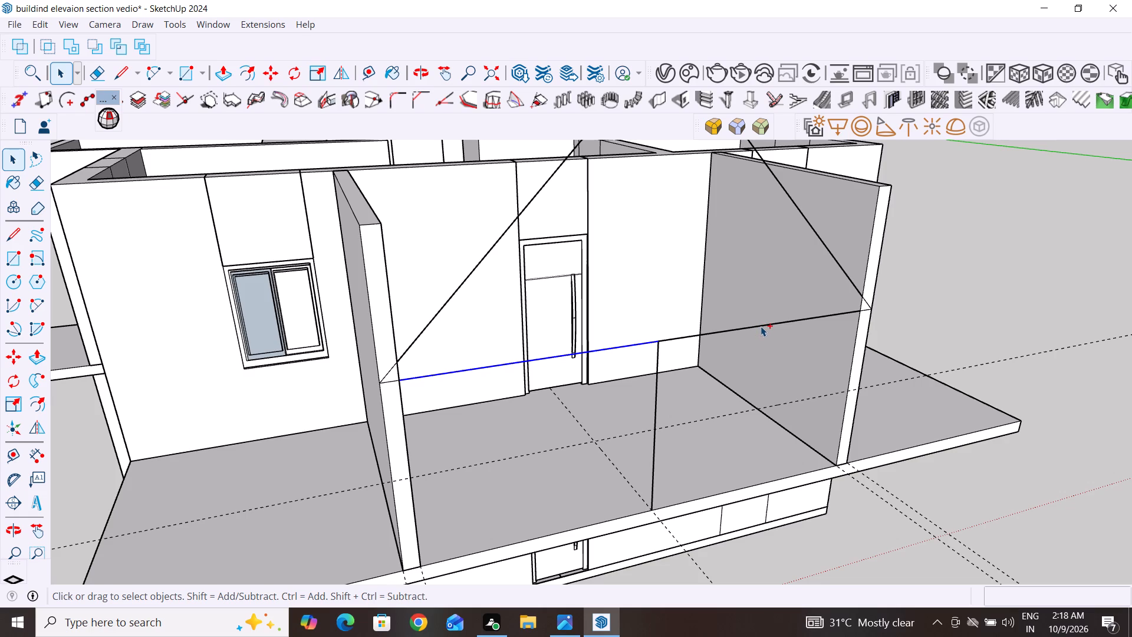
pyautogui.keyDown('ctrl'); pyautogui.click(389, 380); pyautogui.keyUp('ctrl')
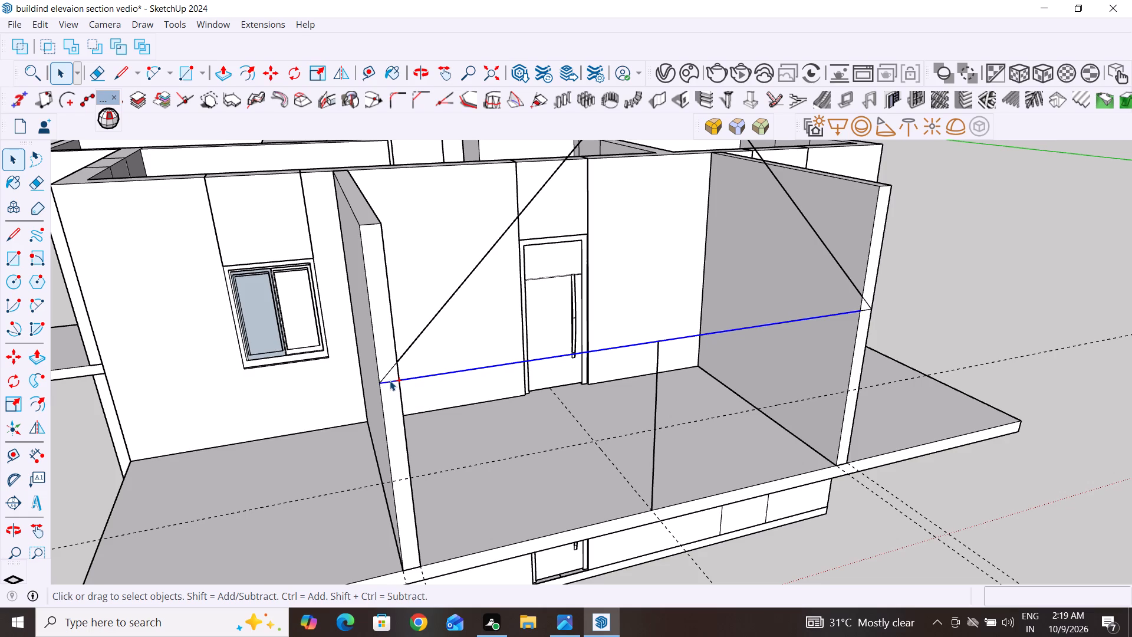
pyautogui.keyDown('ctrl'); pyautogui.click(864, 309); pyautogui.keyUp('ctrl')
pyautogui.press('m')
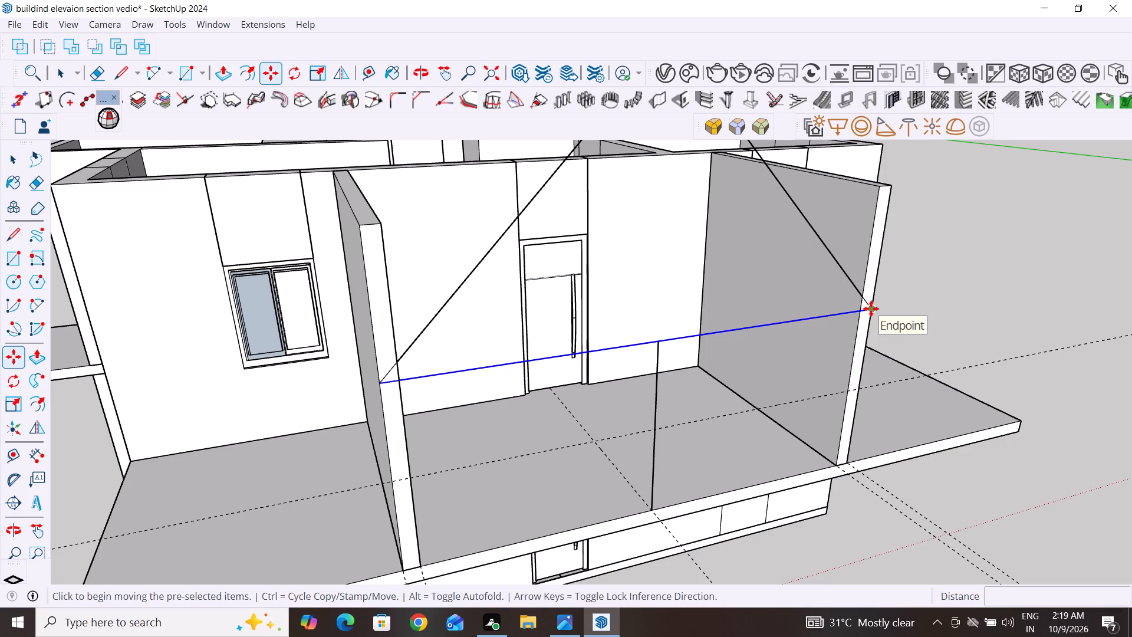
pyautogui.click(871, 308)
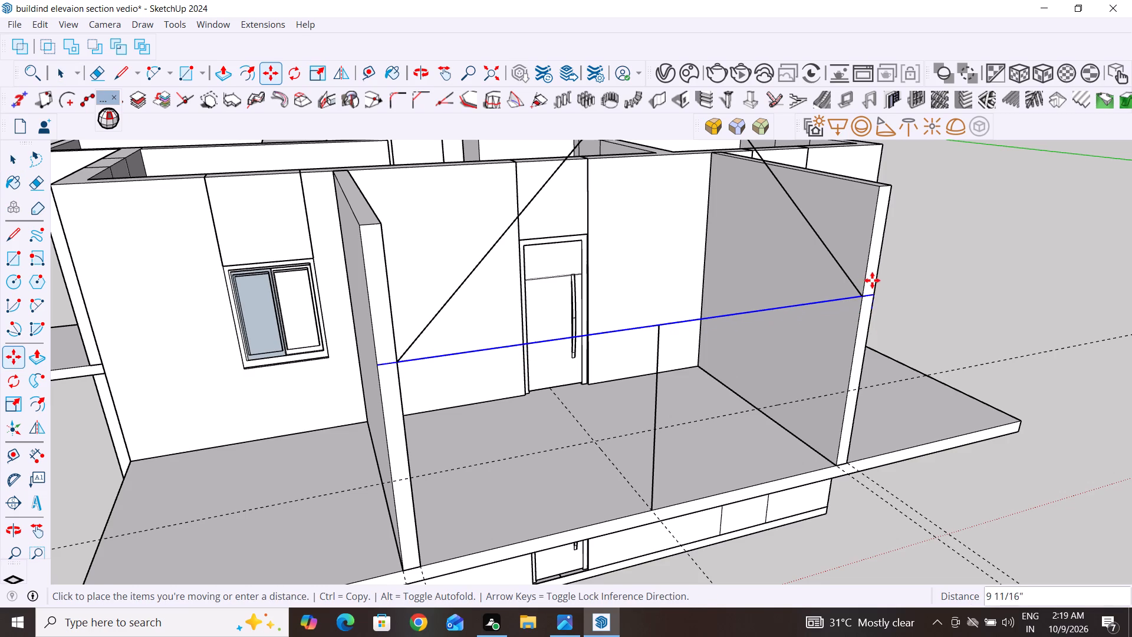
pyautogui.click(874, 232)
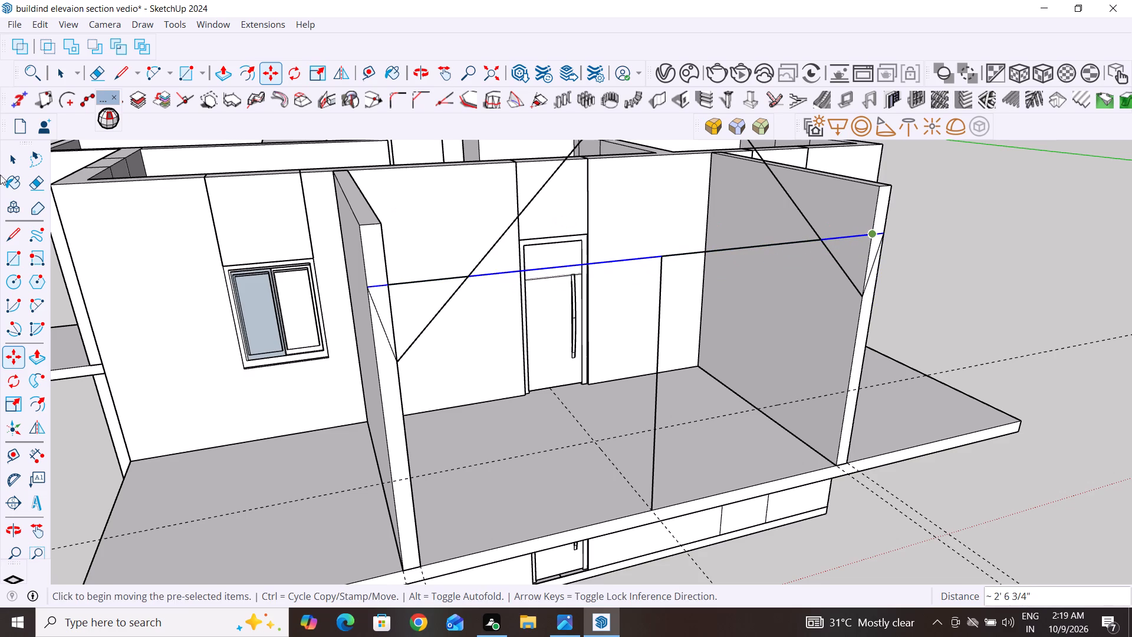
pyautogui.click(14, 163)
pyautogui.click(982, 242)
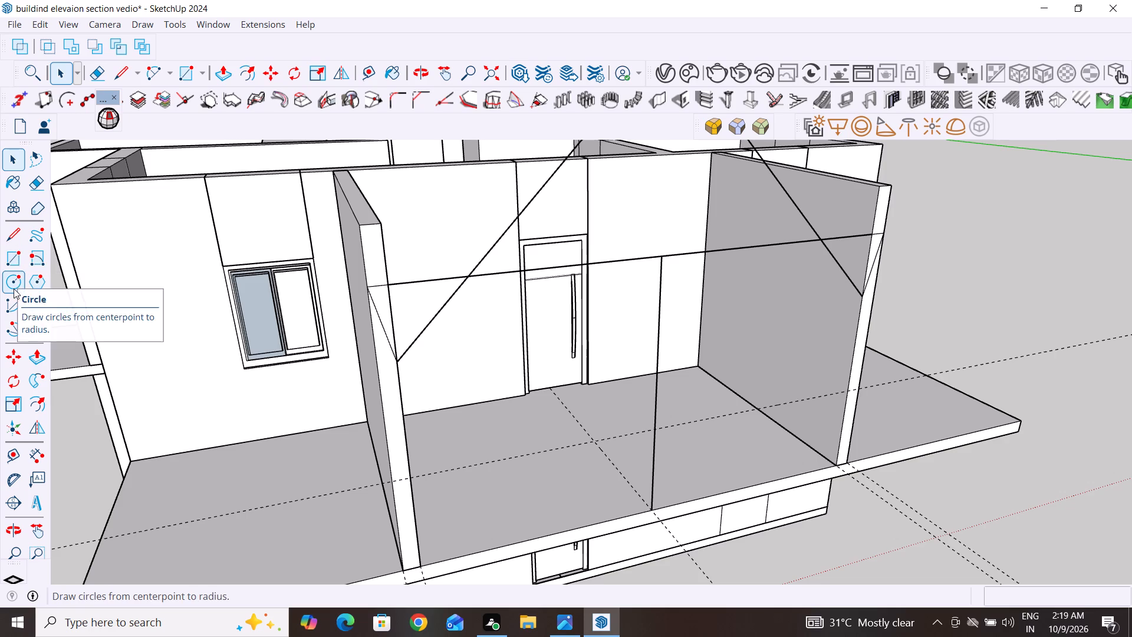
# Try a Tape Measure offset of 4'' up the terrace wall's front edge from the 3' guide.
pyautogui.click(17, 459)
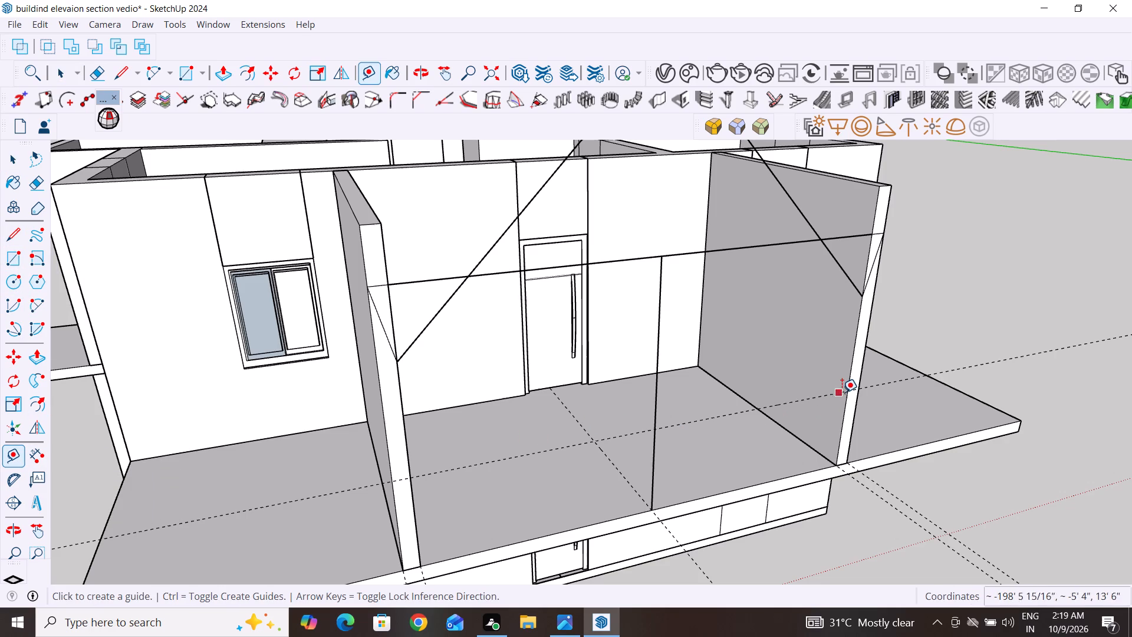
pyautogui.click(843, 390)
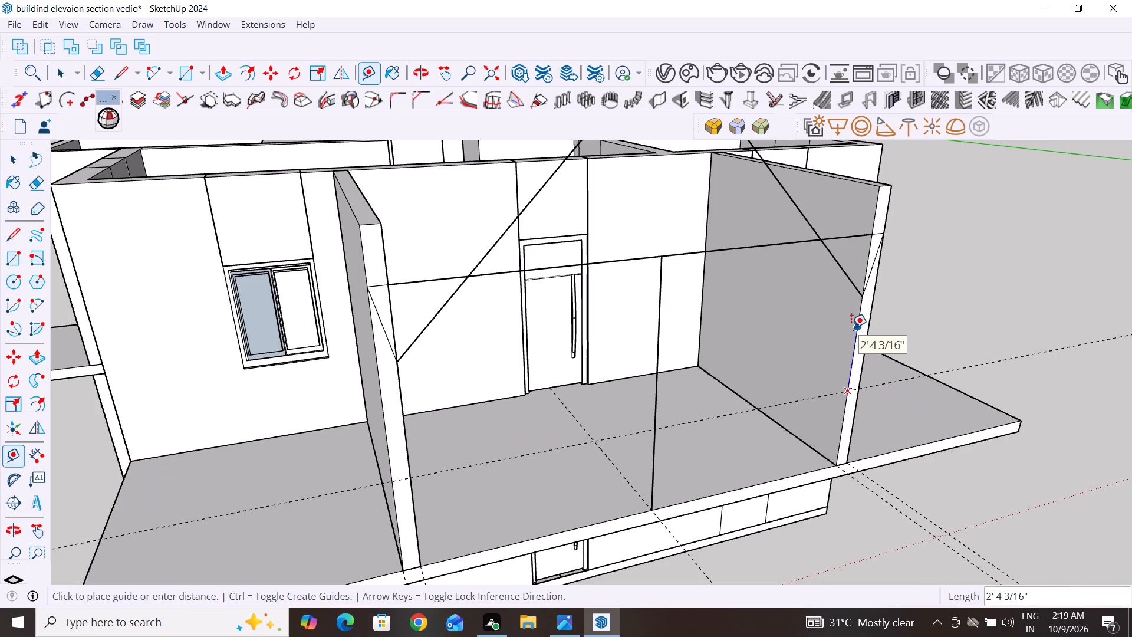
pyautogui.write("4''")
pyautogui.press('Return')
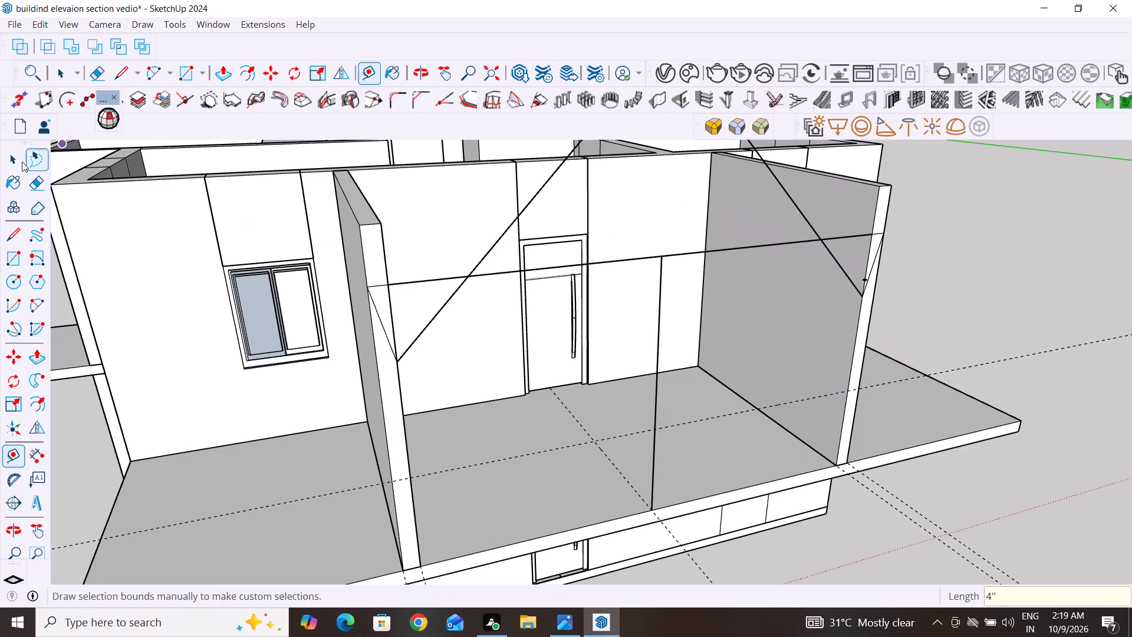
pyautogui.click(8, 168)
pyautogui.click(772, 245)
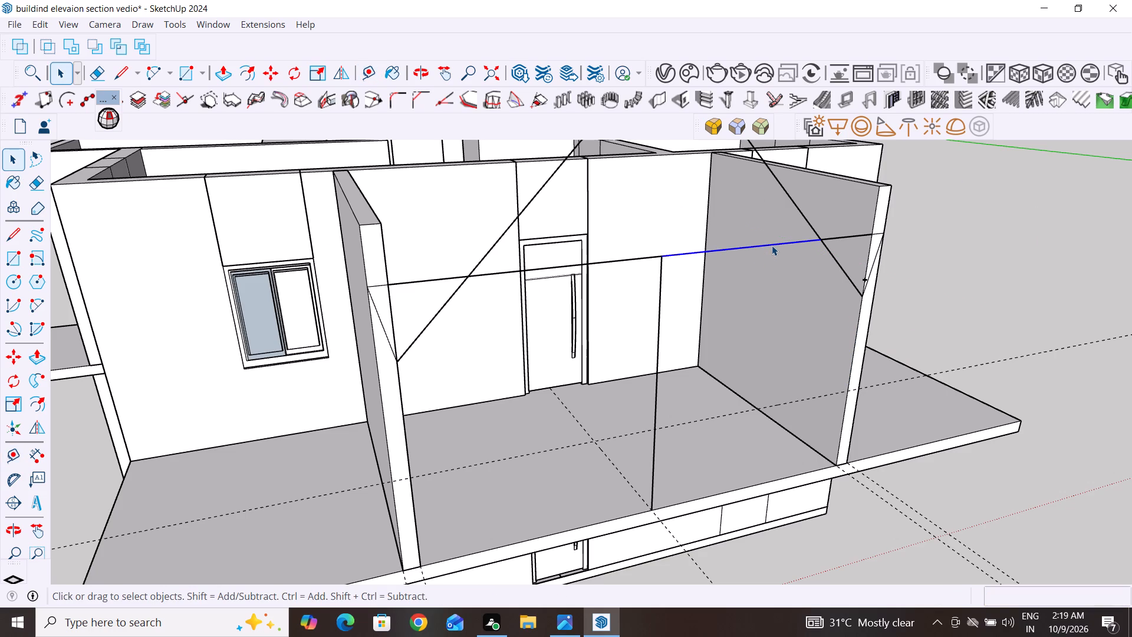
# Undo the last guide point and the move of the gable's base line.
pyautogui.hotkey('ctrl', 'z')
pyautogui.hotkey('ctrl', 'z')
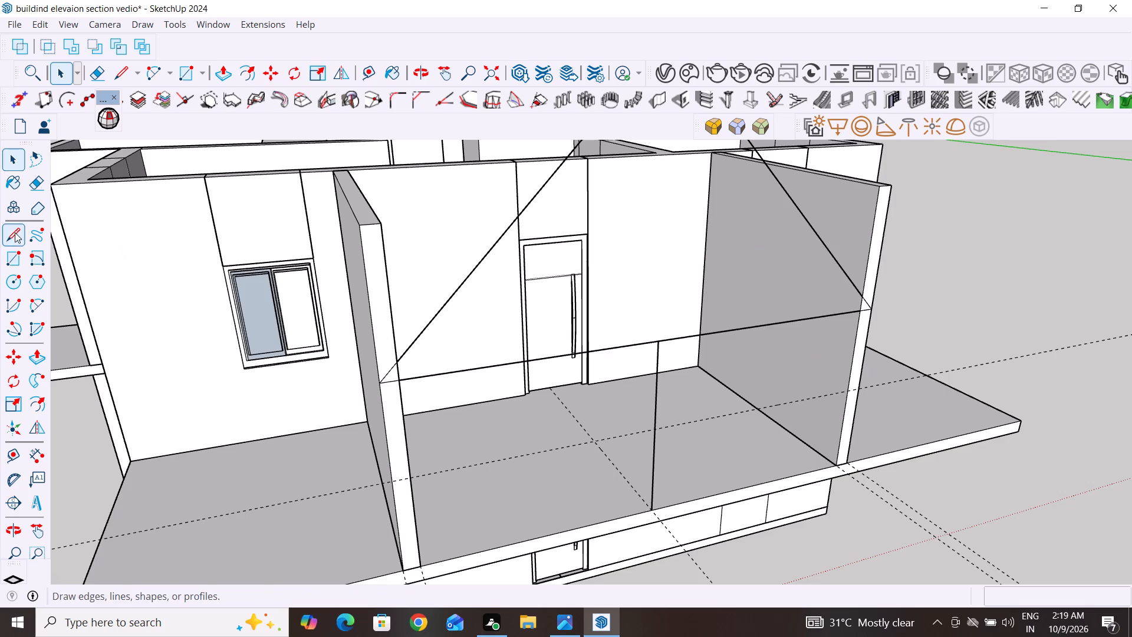
# Place a second horizontal guide 4' above the 3' guide across the terrace front.
pyautogui.click(19, 455)
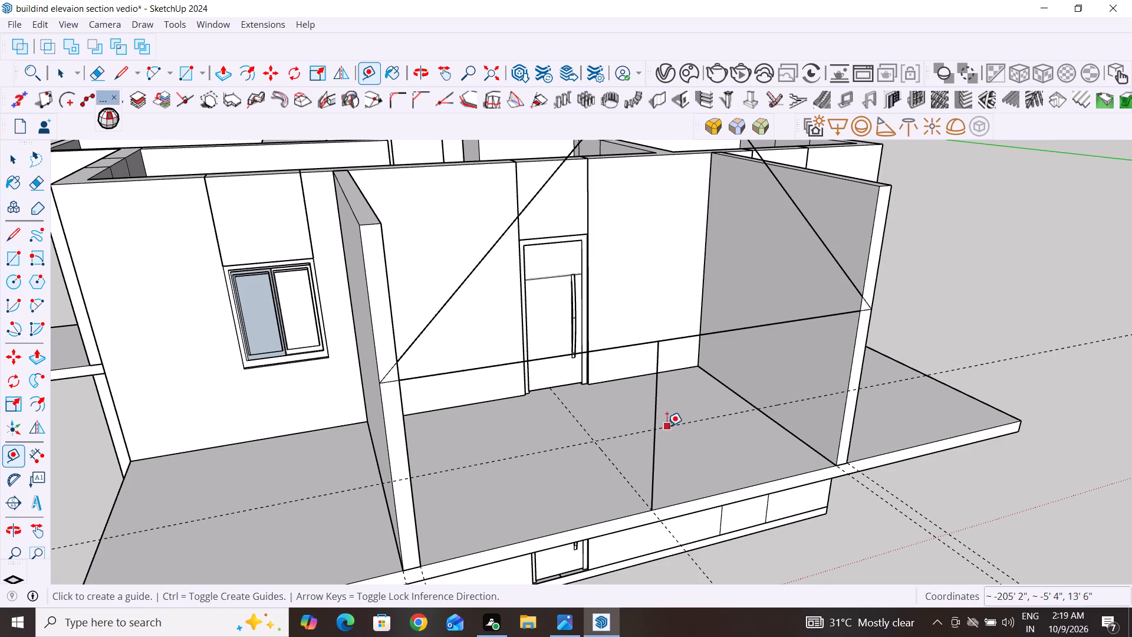
pyautogui.click(667, 426)
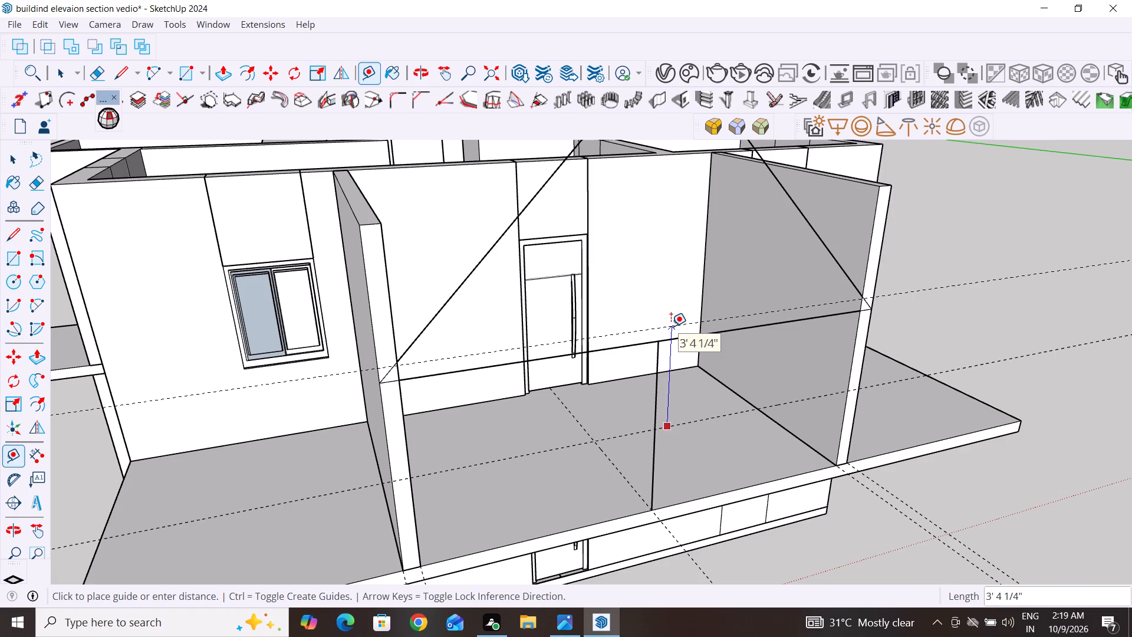
pyautogui.write("4'")
pyautogui.press('Return')
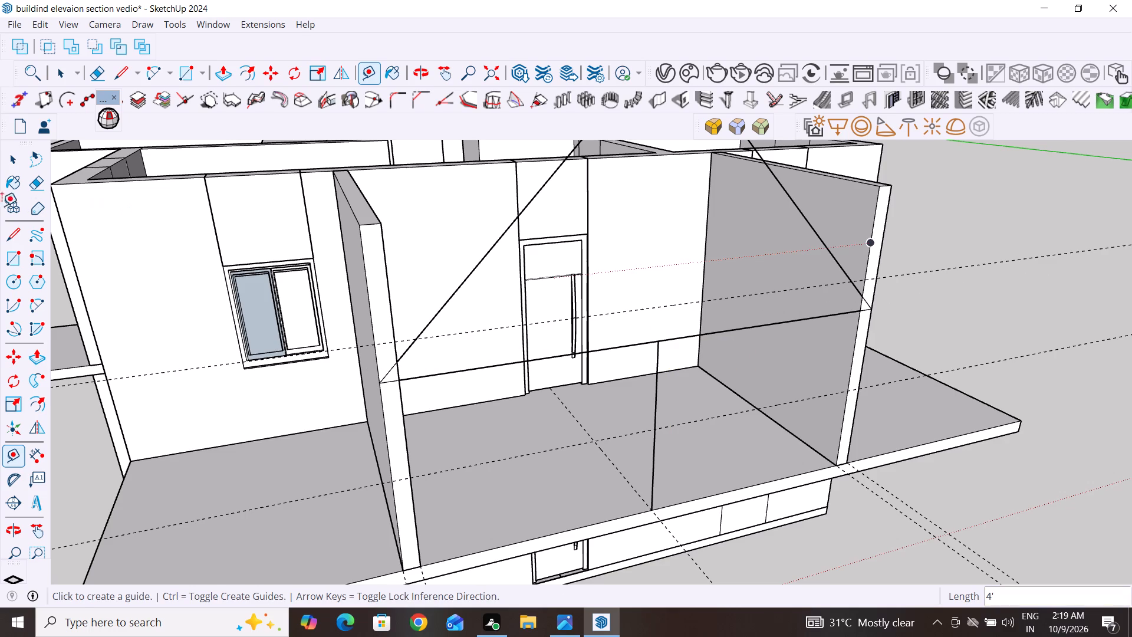
# Delete the two segments of the gable's base line that span between the terrace walls.
pyautogui.click(11, 163)
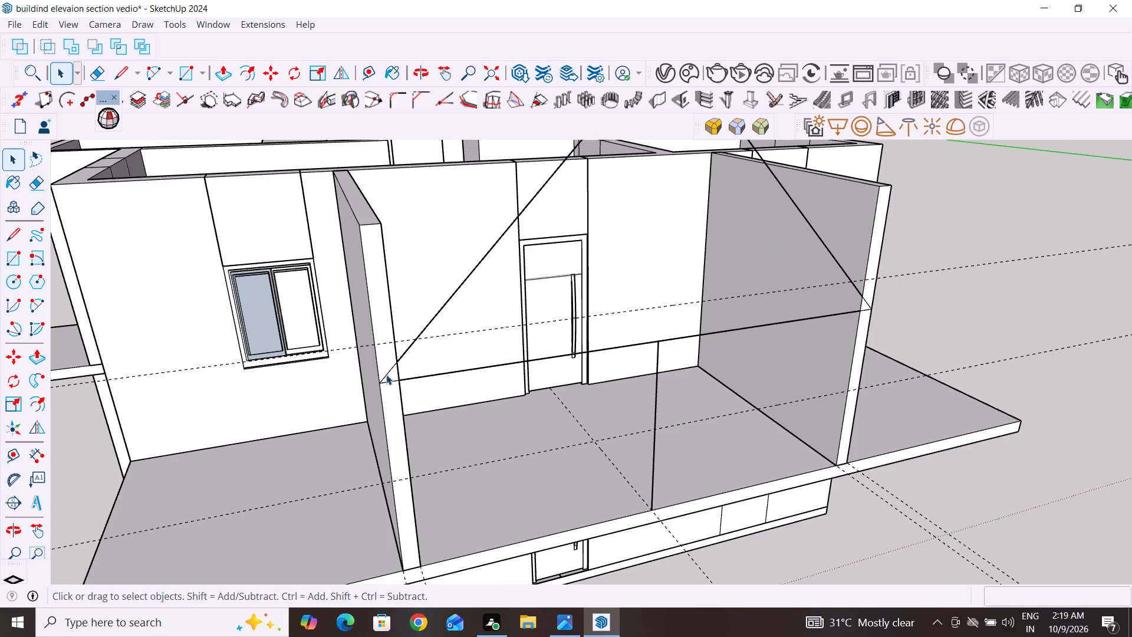
pyautogui.click(462, 371)
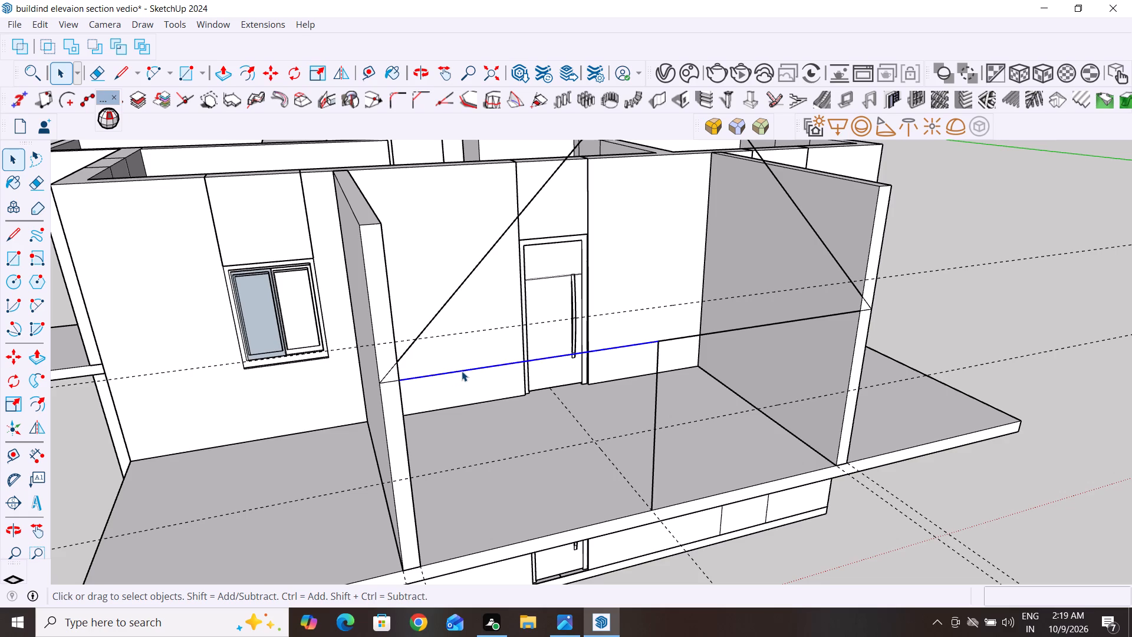
pyautogui.press('Delete')
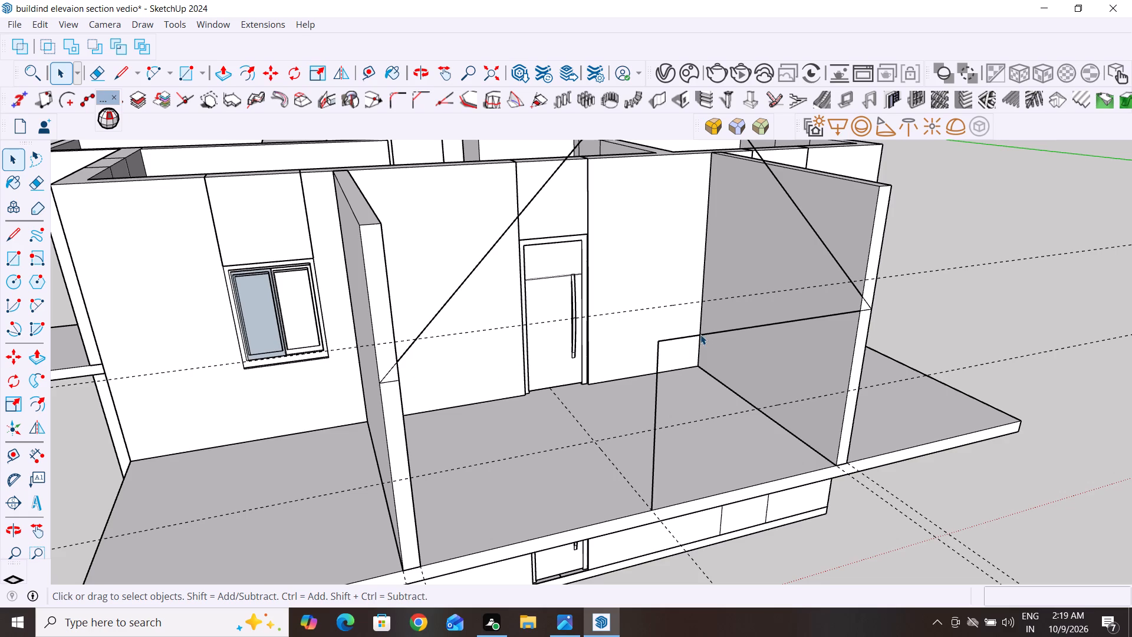
pyautogui.click(700, 334)
pyautogui.press('Delete')
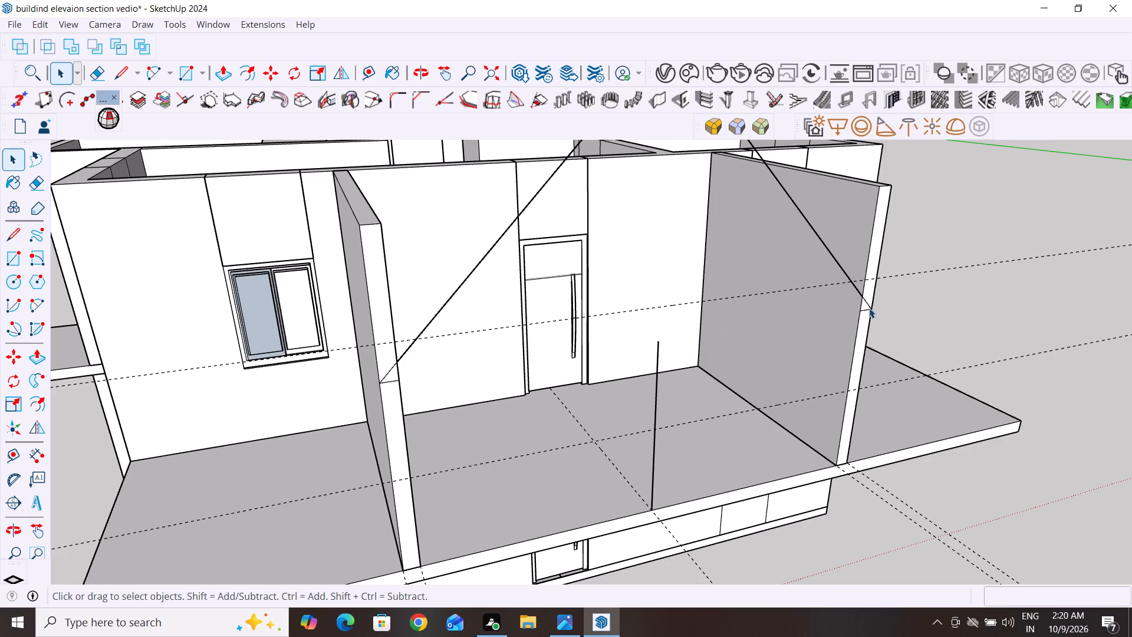
# Delete the leftover base-line segment and the sloping-edge stub on the front of the right-hand terrace wall.
pyautogui.click(868, 309)
pyautogui.press('Delete')
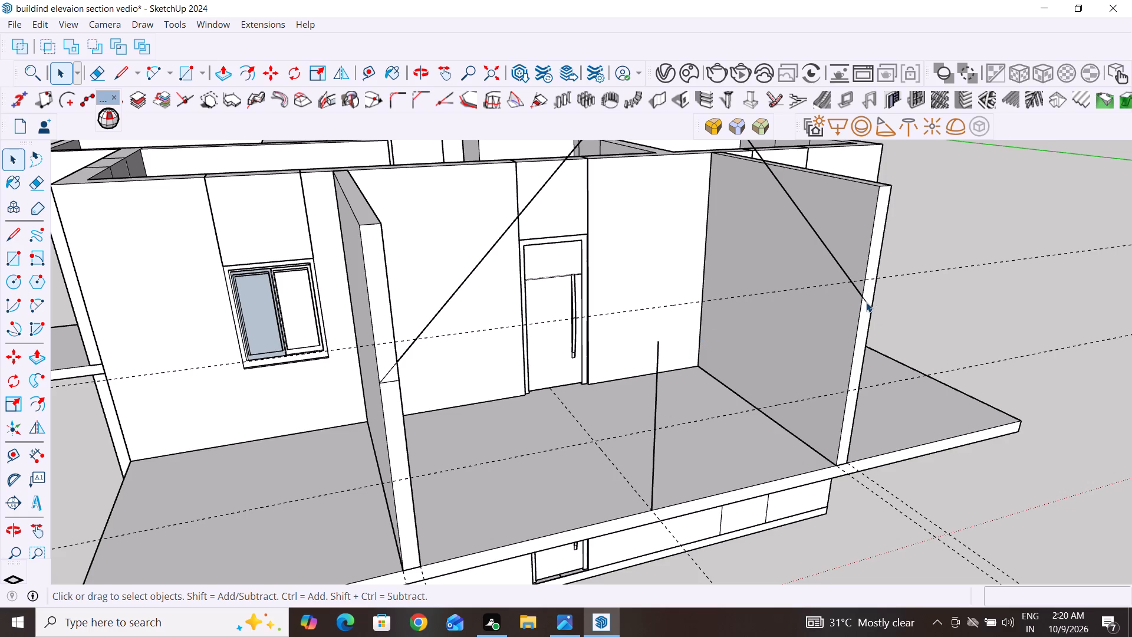
pyautogui.click(866, 302)
pyautogui.press('Delete')
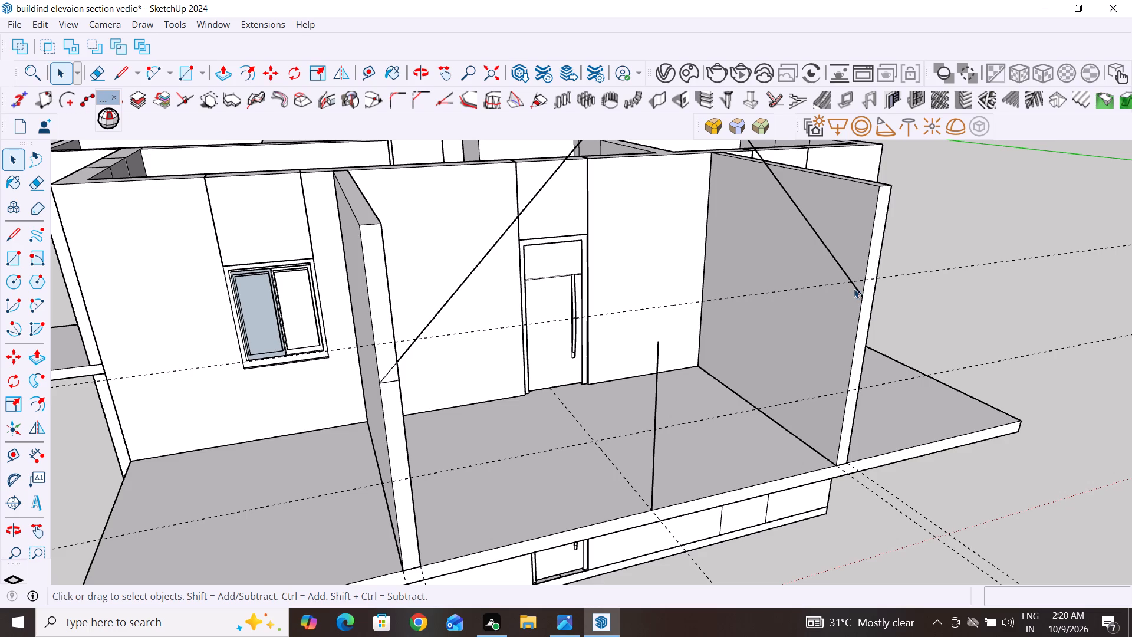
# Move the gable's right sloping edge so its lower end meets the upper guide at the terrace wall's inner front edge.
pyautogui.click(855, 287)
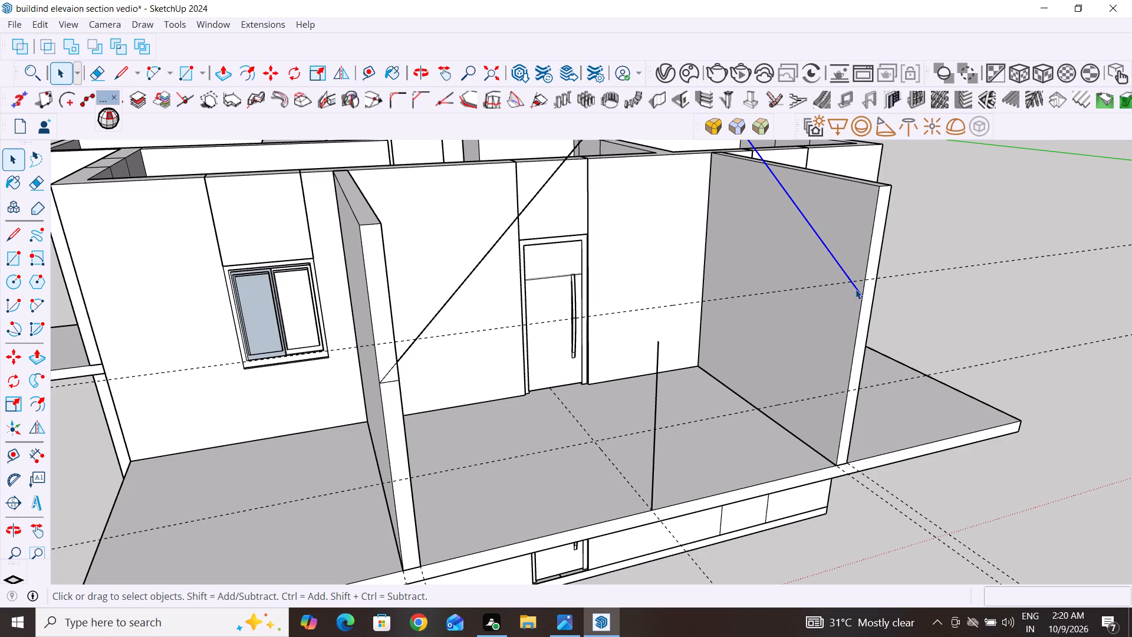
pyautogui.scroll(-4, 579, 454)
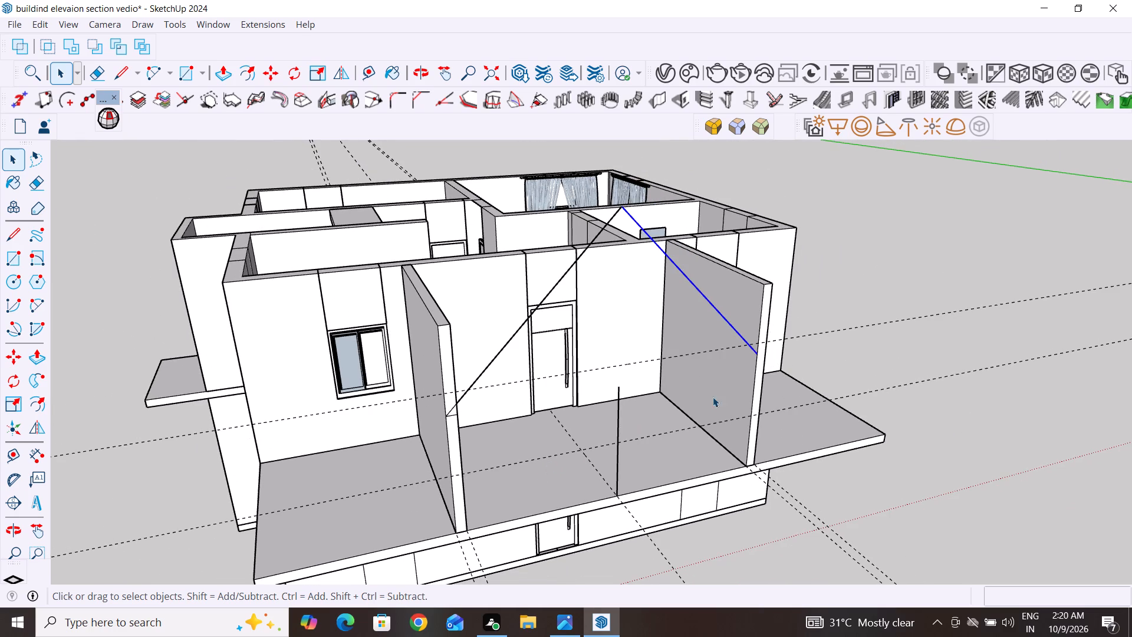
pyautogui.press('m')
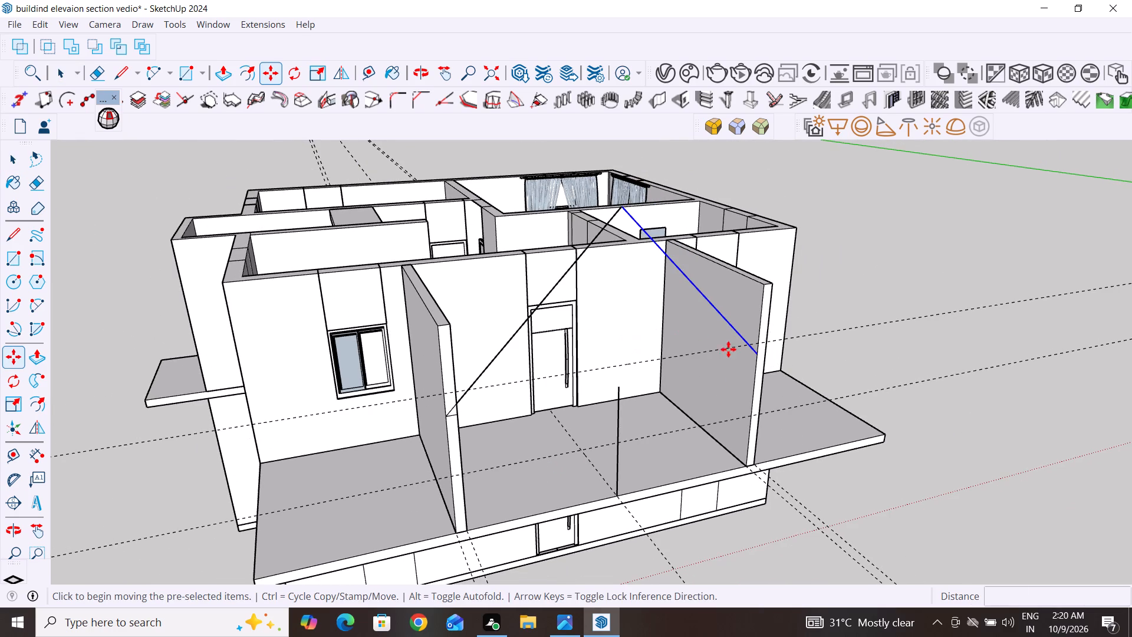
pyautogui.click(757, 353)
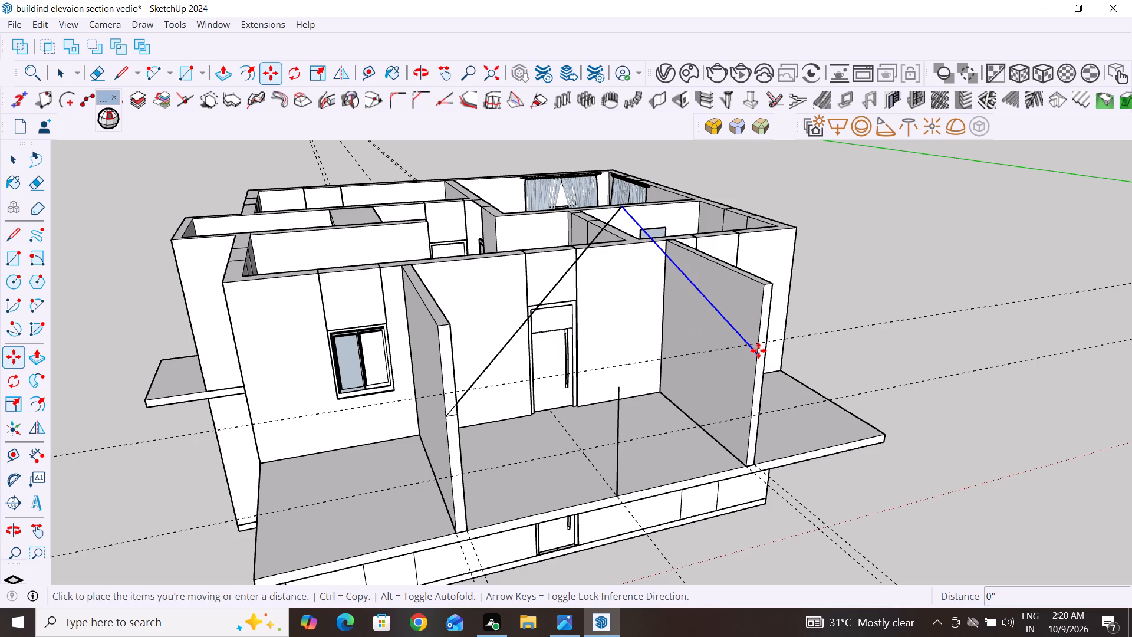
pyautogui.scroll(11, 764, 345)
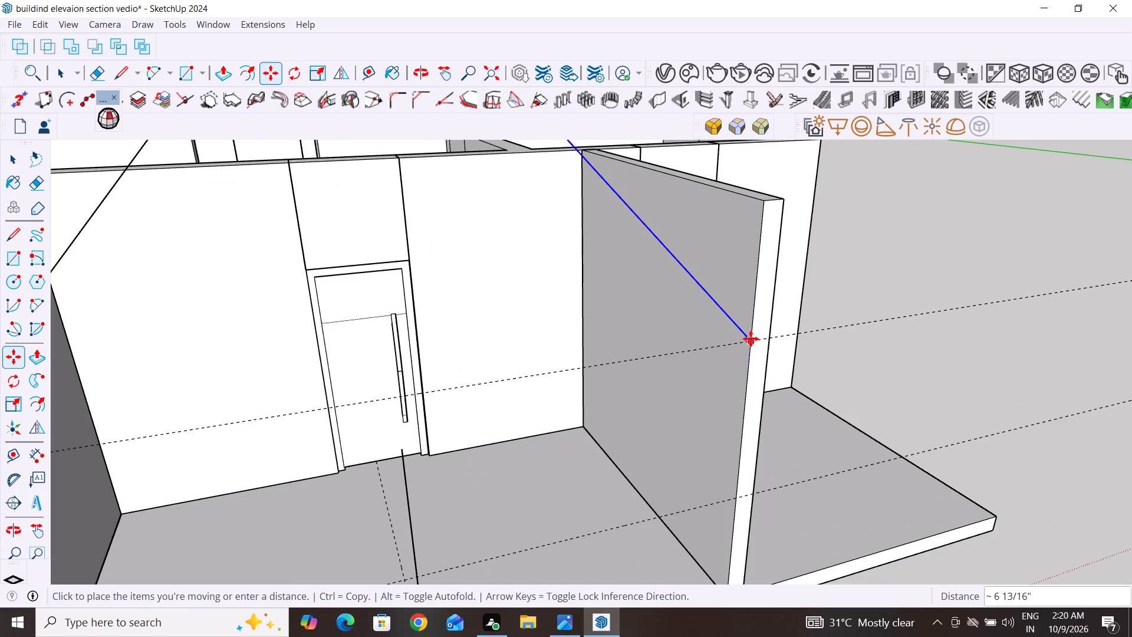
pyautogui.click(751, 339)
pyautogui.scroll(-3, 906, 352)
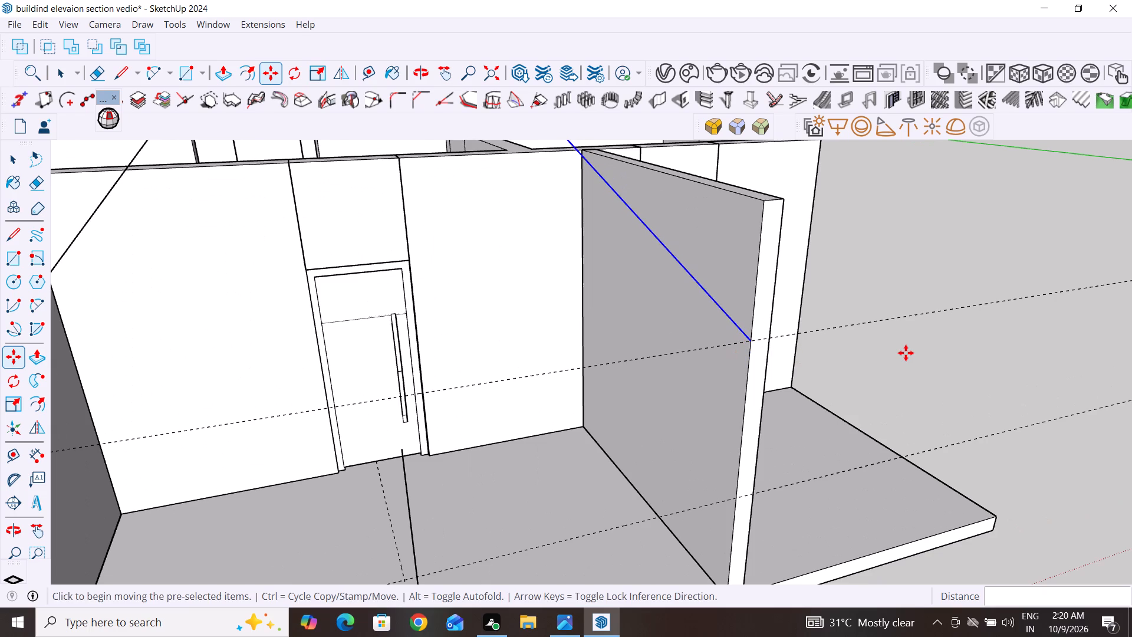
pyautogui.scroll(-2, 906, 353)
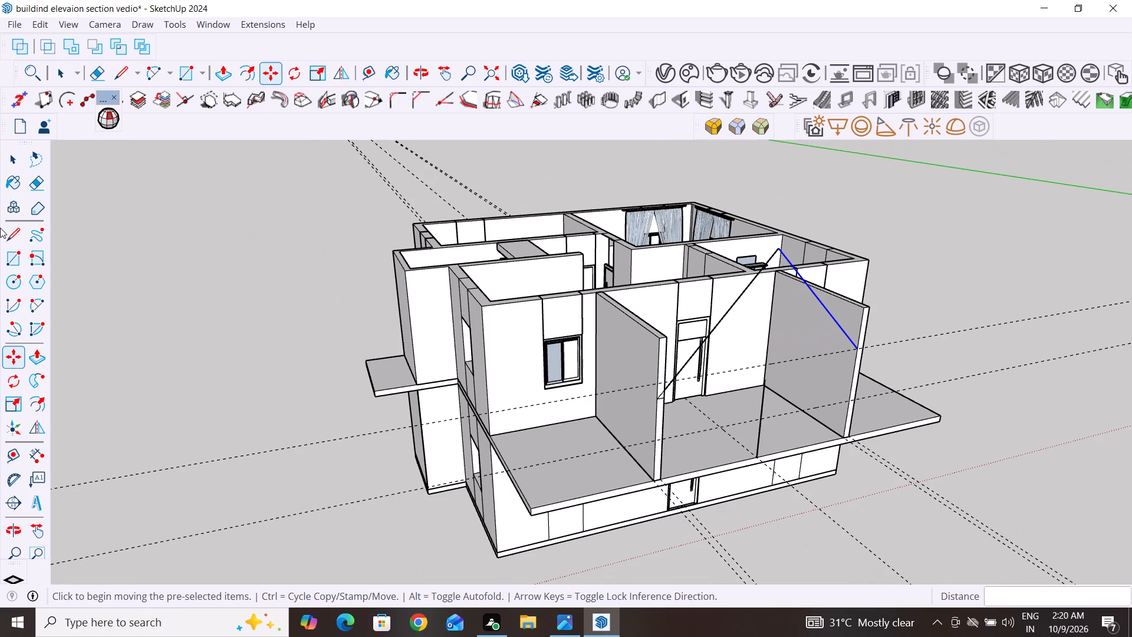
# Delete the gable's two sloping edges and the two short leftover lines on the left-hand terrace wall's front face.
pyautogui.click(12, 158)
pyautogui.middleClick(978, 401)
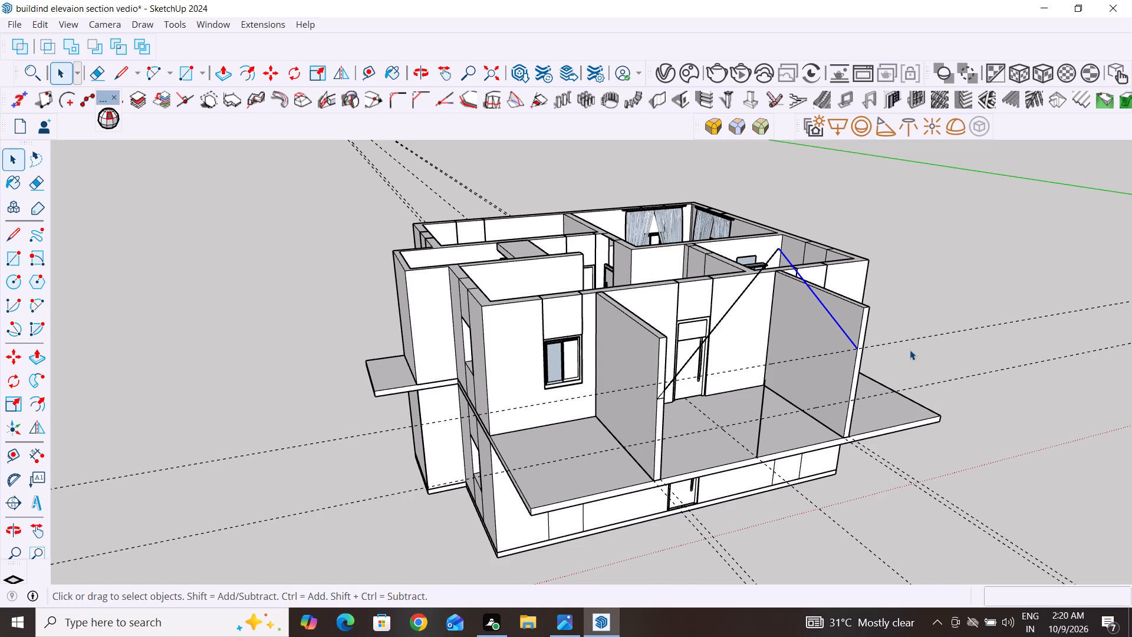
pyautogui.scroll(3, 812, 372)
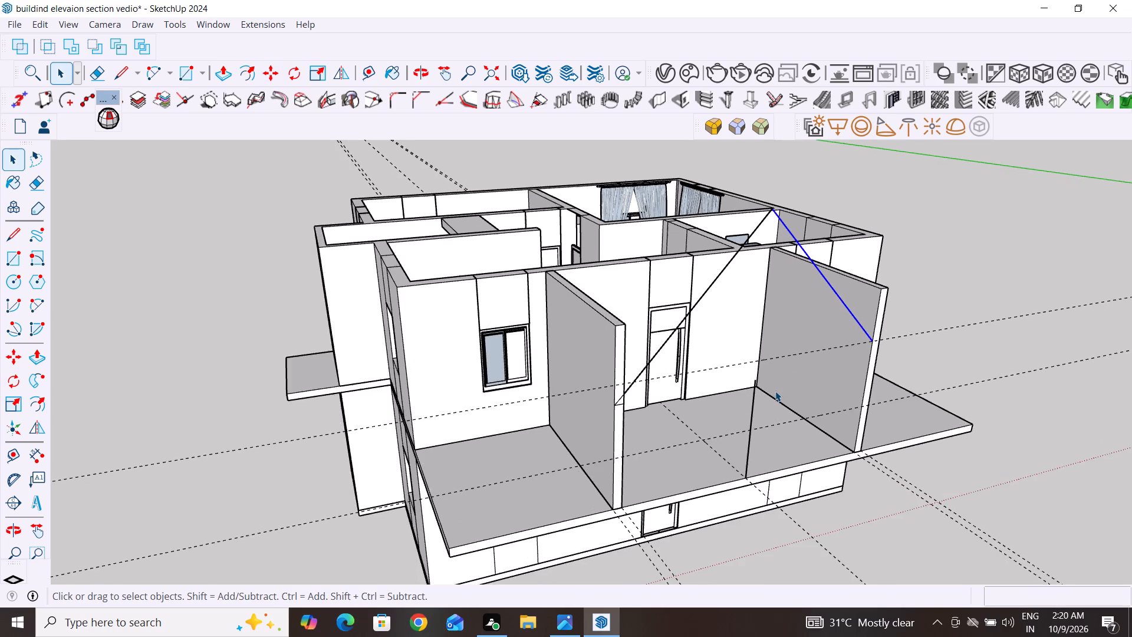
pyautogui.scroll(3, 775, 391)
pyautogui.moveTo(775, 391); pyautogui.dragTo(690, 376, button='middle')
pyautogui.scroll(-4, 690, 376)
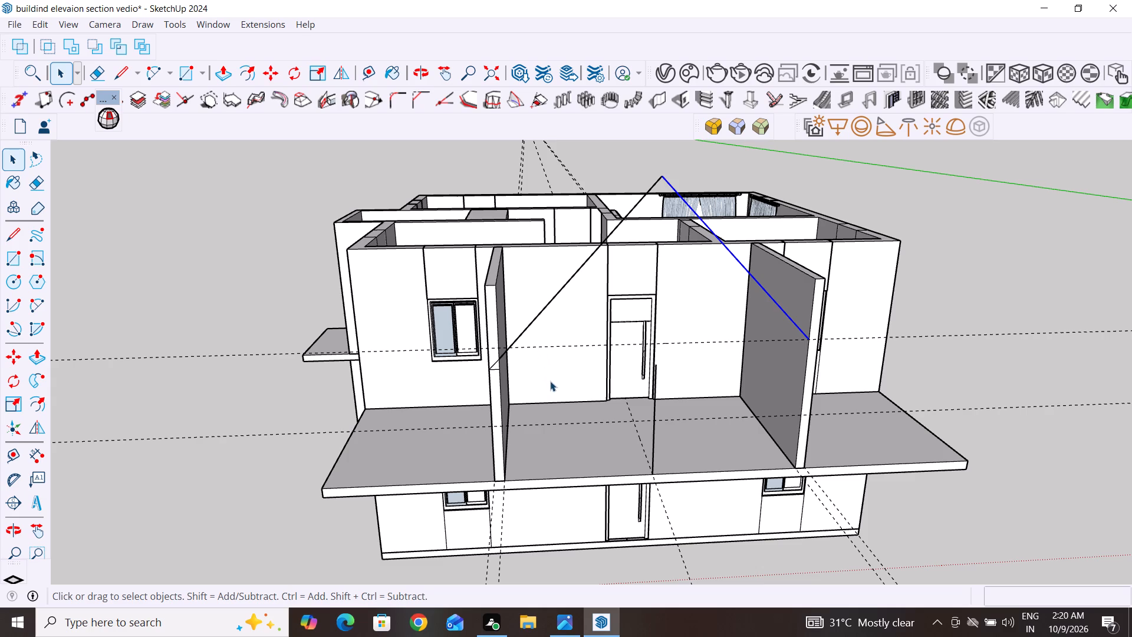
pyautogui.click(528, 329)
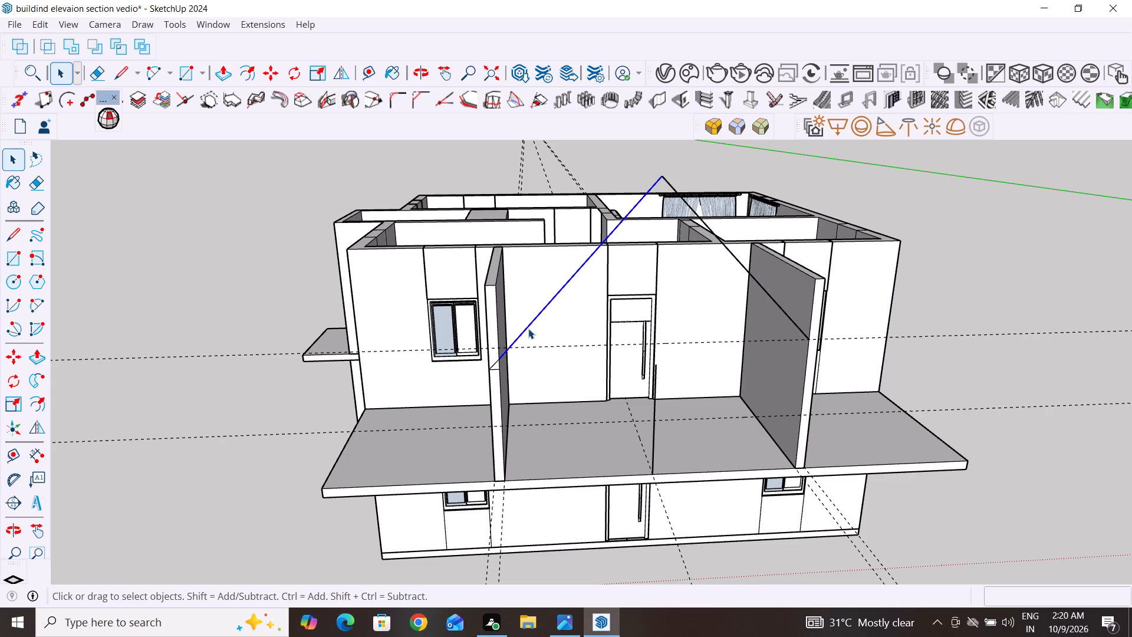
pyautogui.press('Delete')
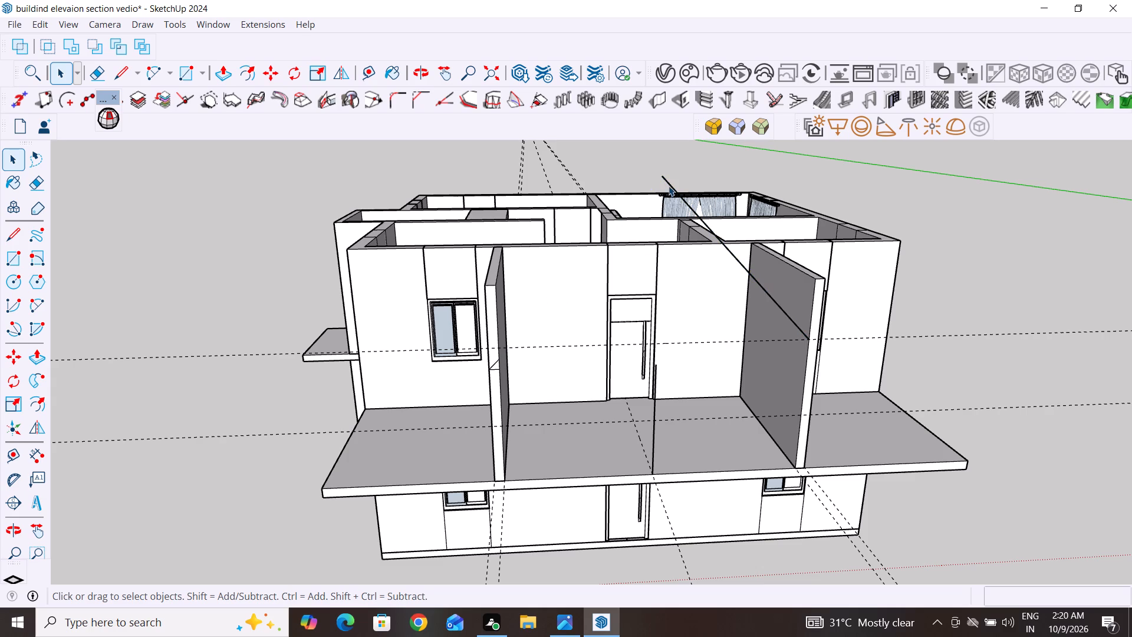
pyautogui.click(668, 183)
pyautogui.press('Delete')
pyautogui.click(495, 368)
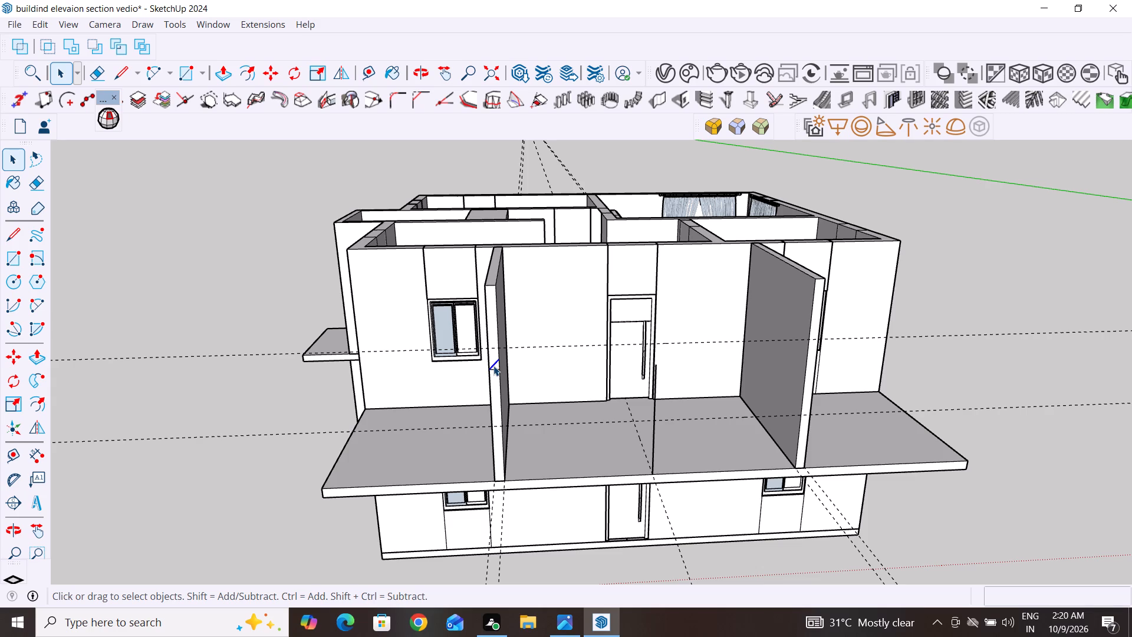
pyautogui.press('Delete')
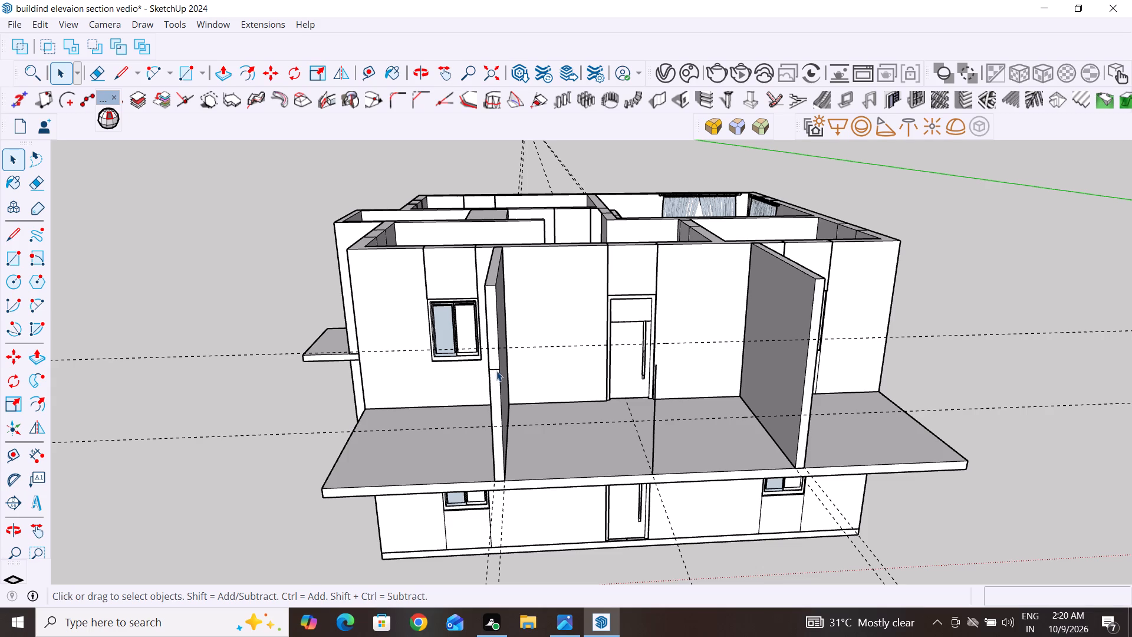
pyautogui.click(496, 367)
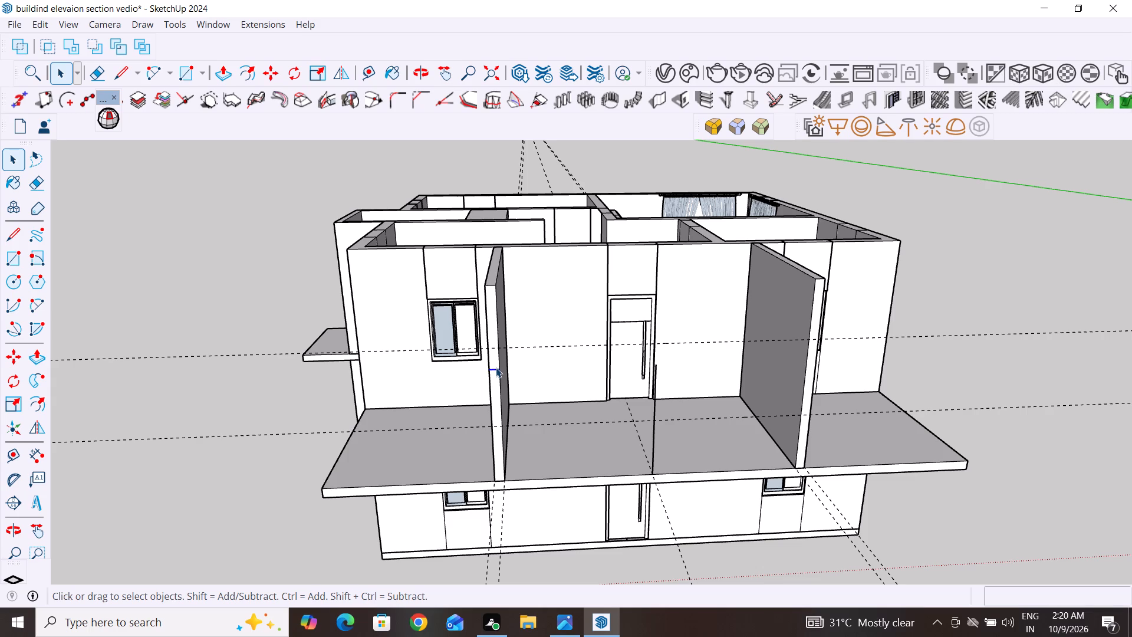
pyautogui.press('Delete')
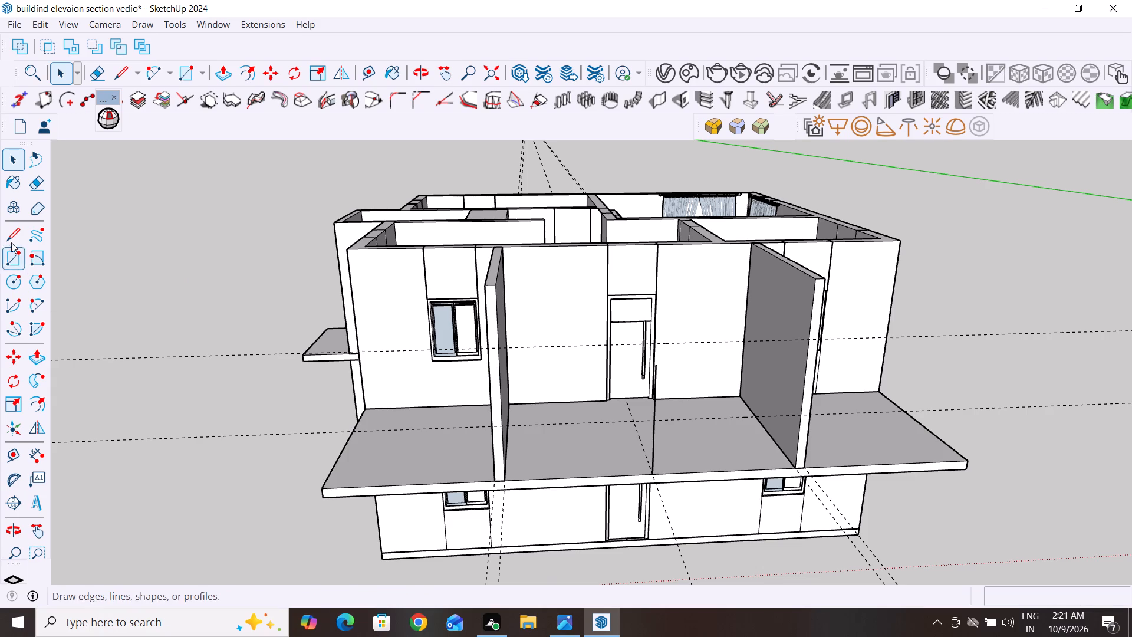
# Draw a line along the upper guide between the inner front edges of the two terrace walls.
pyautogui.click(18, 236)
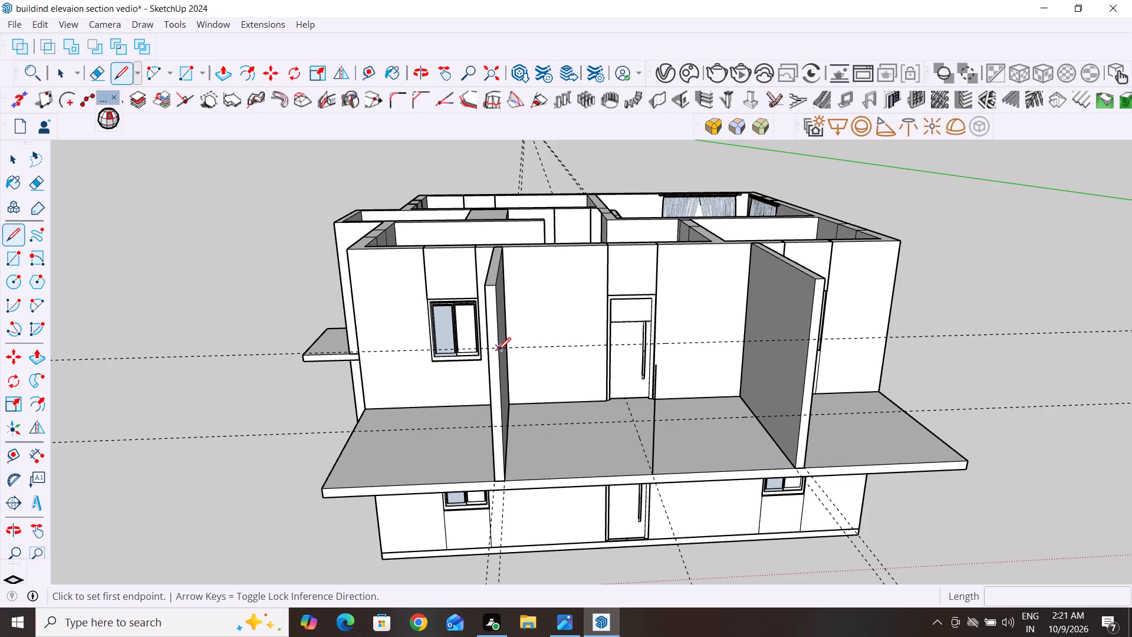
pyautogui.click(498, 348)
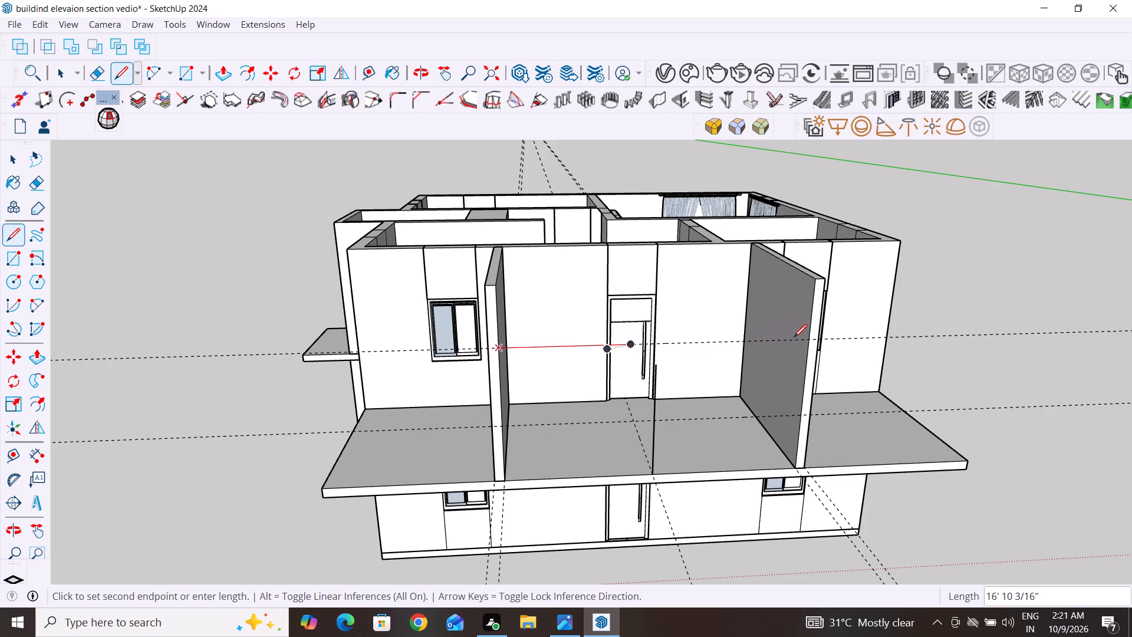
pyautogui.click(809, 342)
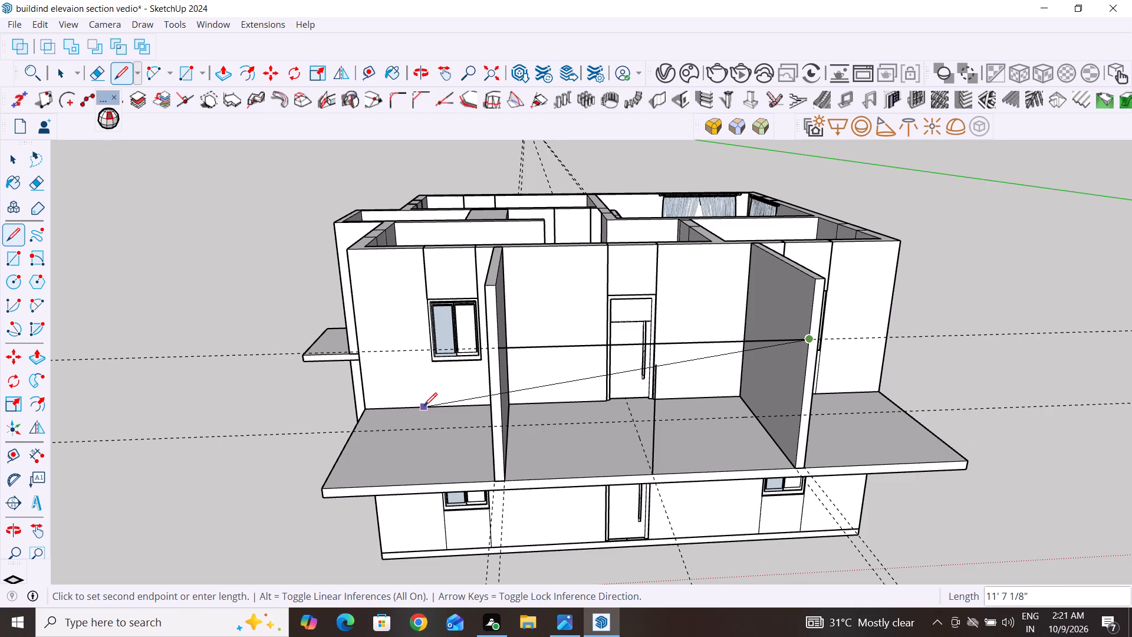
pyautogui.click(20, 152)
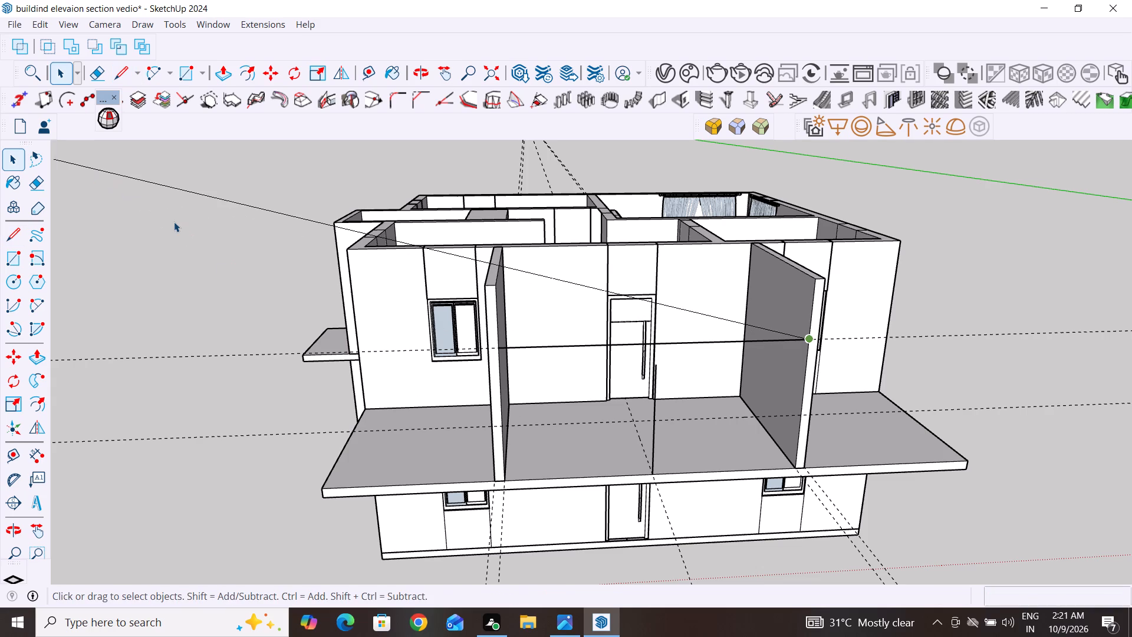
pyautogui.click(174, 222)
# Delete the vertical centre line standing on the terrace slab's front edge.
pyautogui.scroll(4, 614, 399)
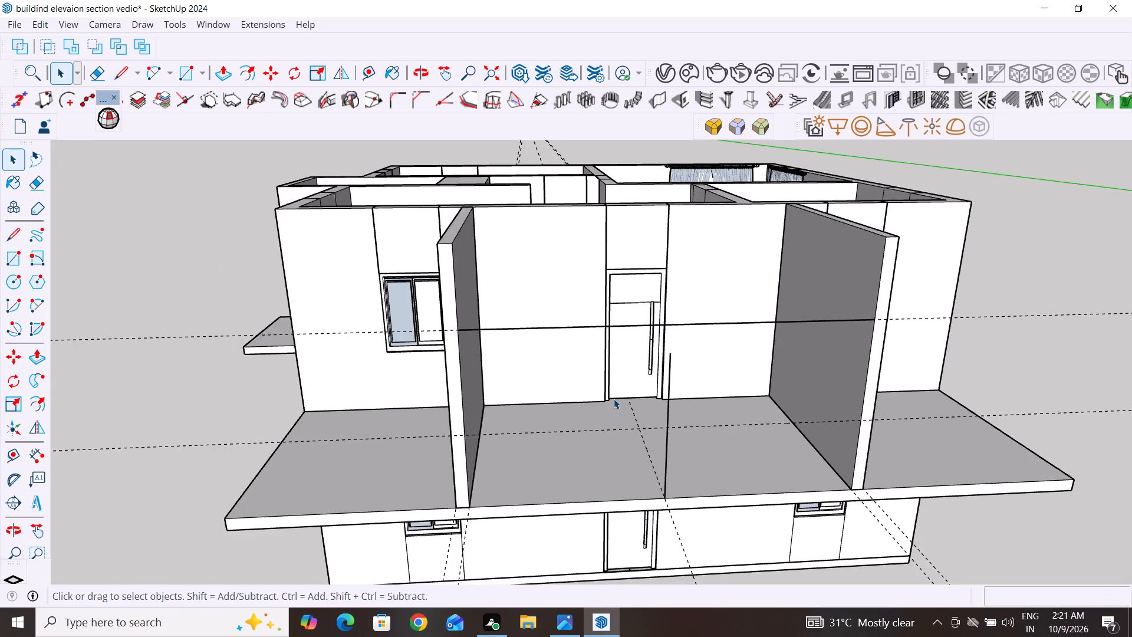
pyautogui.scroll(1, 614, 399)
pyautogui.moveTo(624, 405); pyautogui.dragTo(675, 396, button='middle')
pyautogui.click(752, 395)
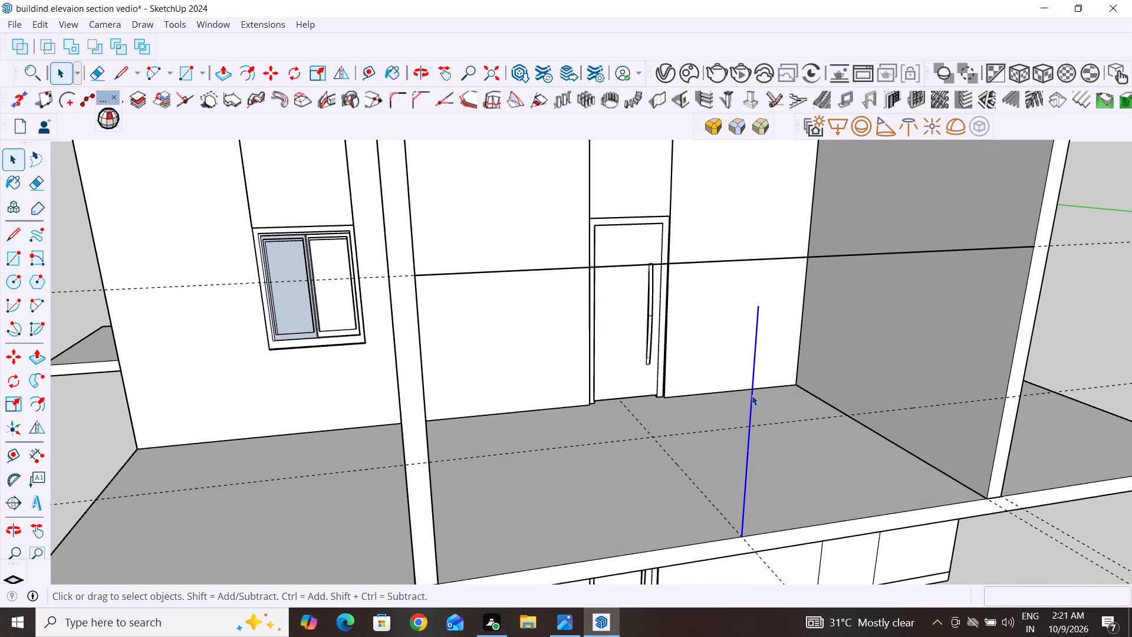
pyautogui.press('Delete')
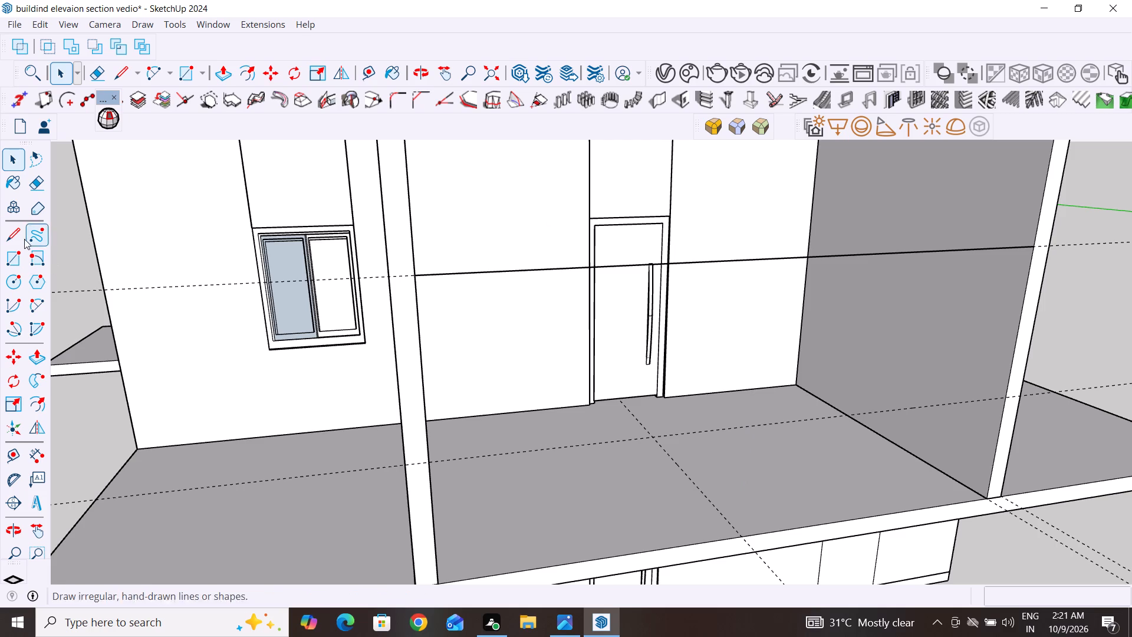
# Draw a 15' line along the 3' guide between the terrace walls' inner front edges, closing a rectangular face between the guides.
pyautogui.click(12, 235)
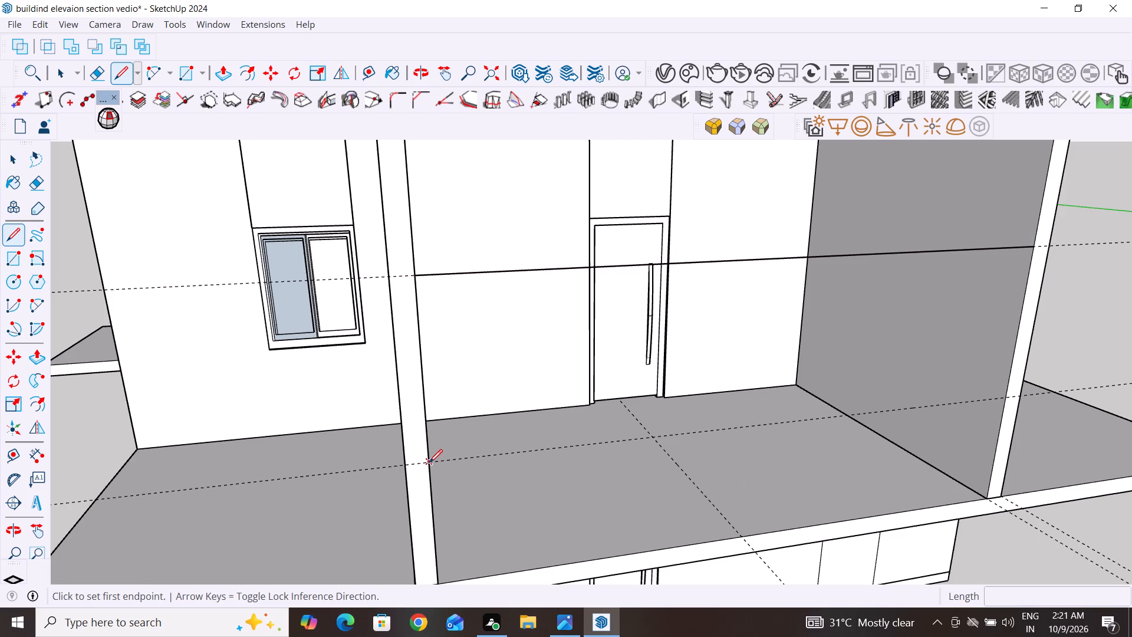
pyautogui.click(429, 462)
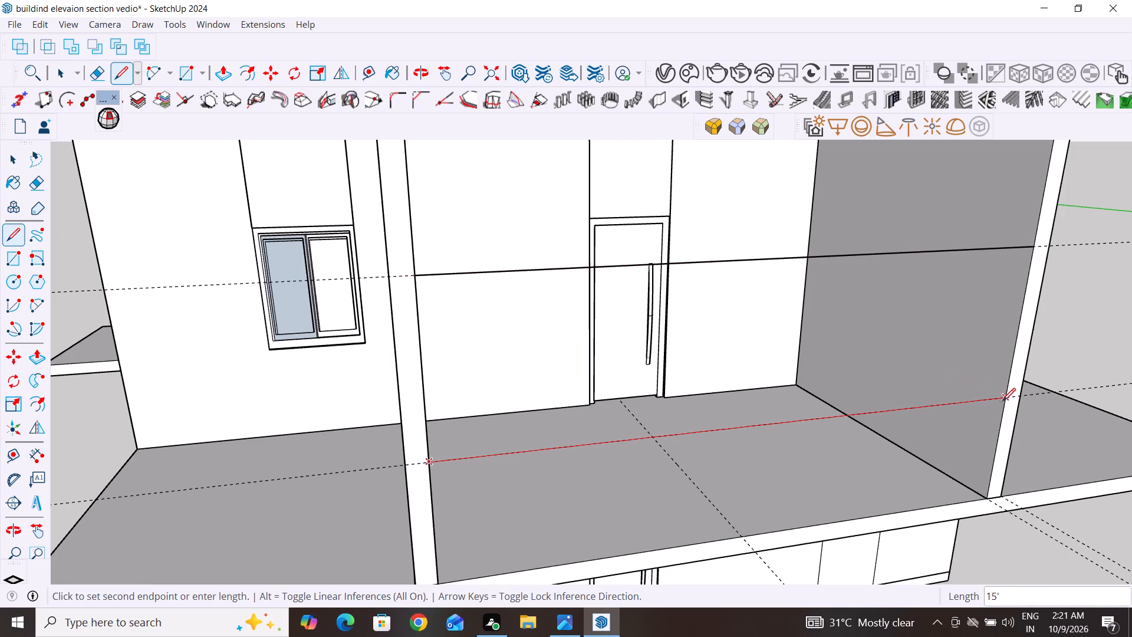
pyautogui.click(1005, 400)
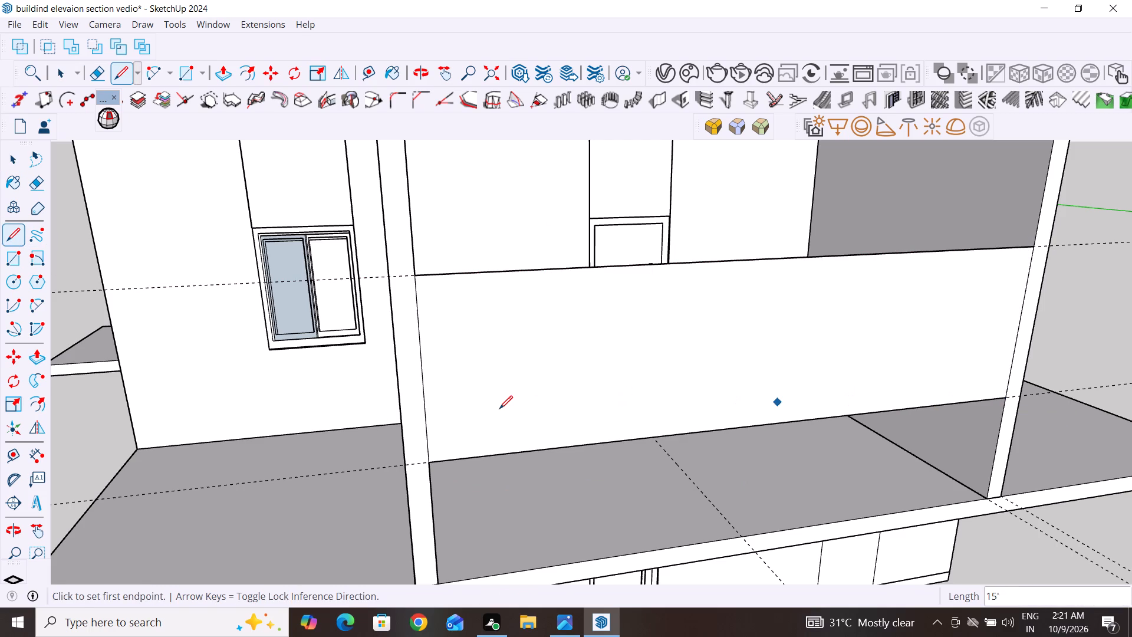
pyautogui.scroll(-7, 499, 409)
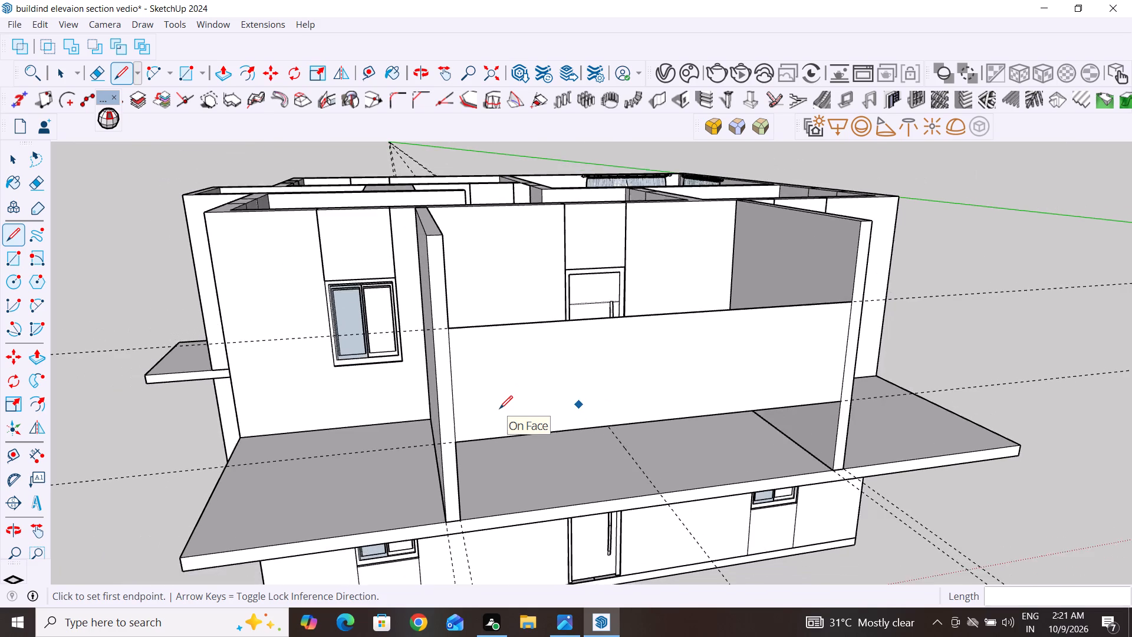
pyautogui.click(9, 156)
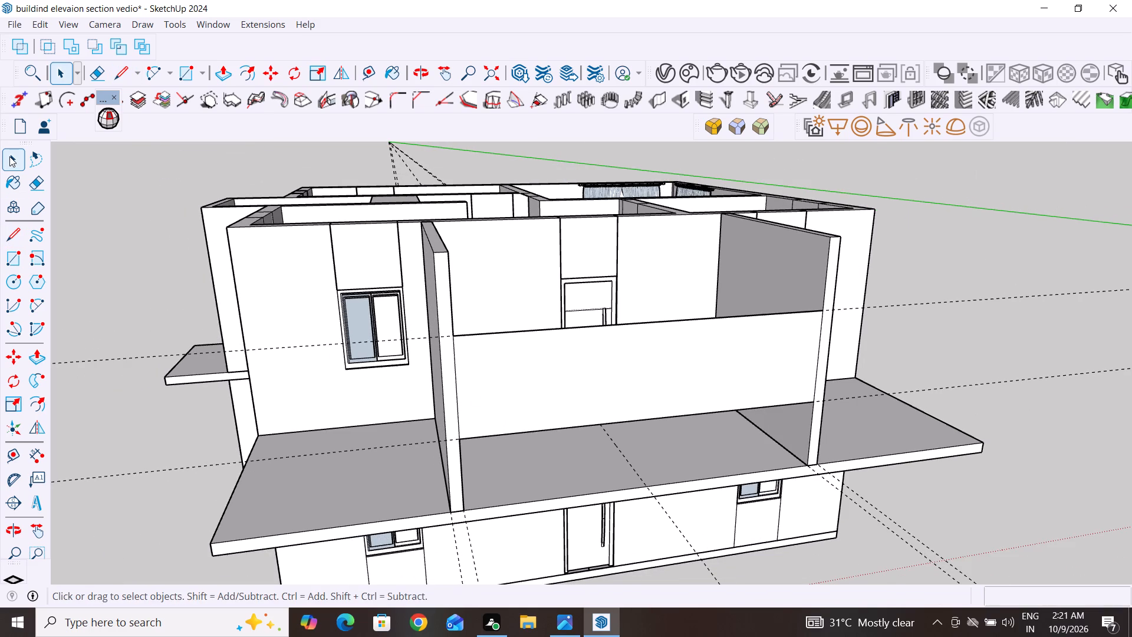
pyautogui.moveTo(597, 392); pyautogui.dragTo(548, 361, button='middle')
pyautogui.moveTo(548, 361); pyautogui.dragTo(519, 388, button='middle')
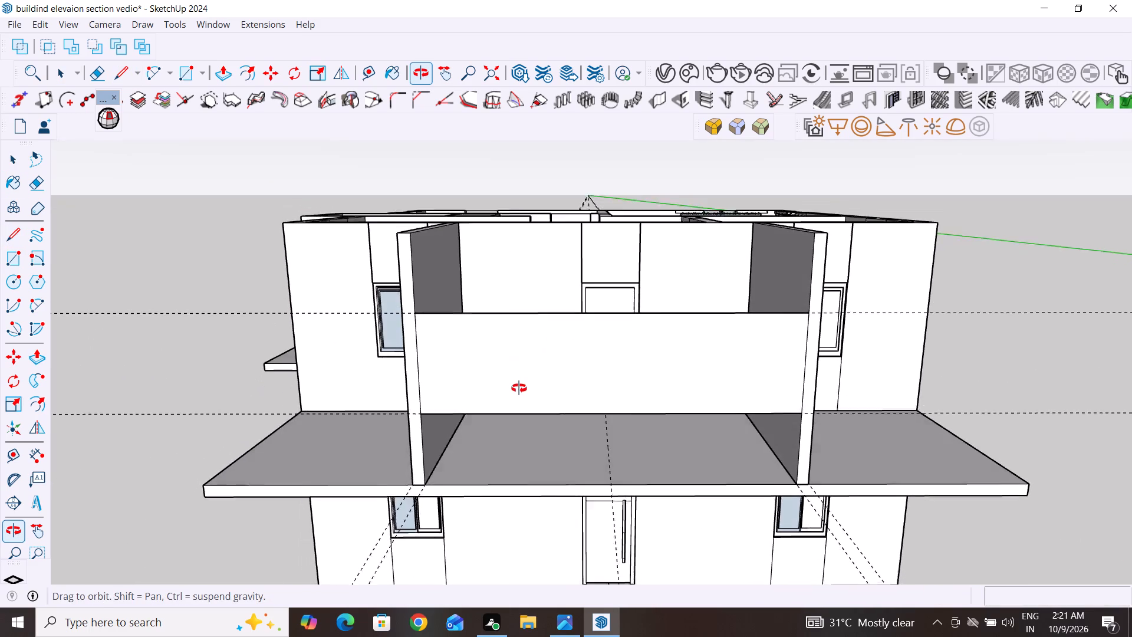
pyautogui.moveTo(519, 388); pyautogui.dragTo(511, 386, button='middle')
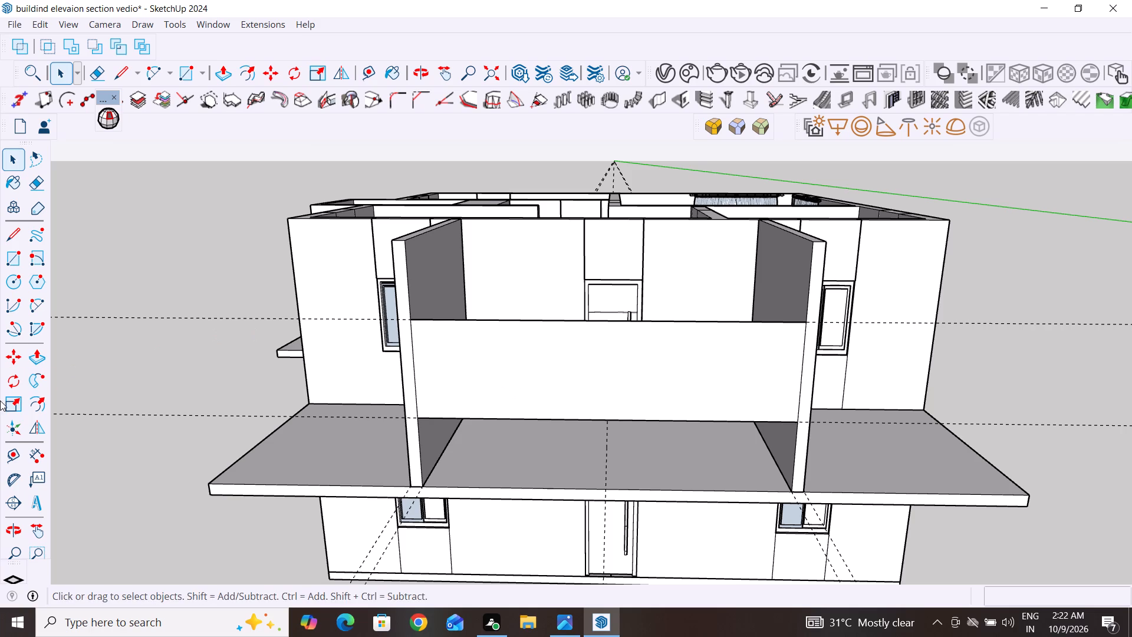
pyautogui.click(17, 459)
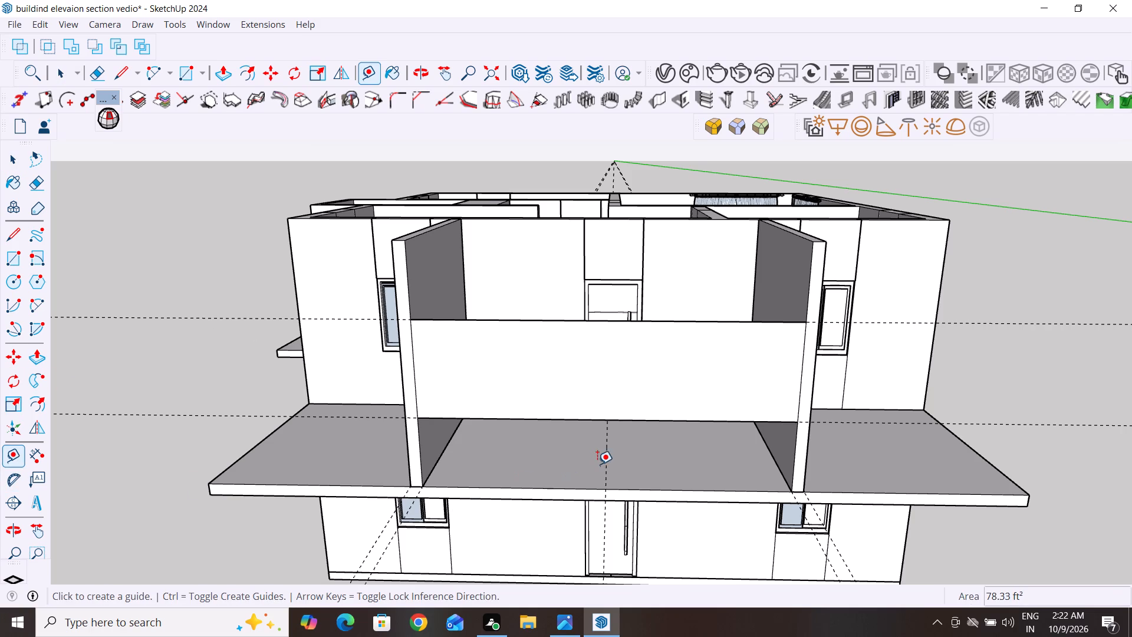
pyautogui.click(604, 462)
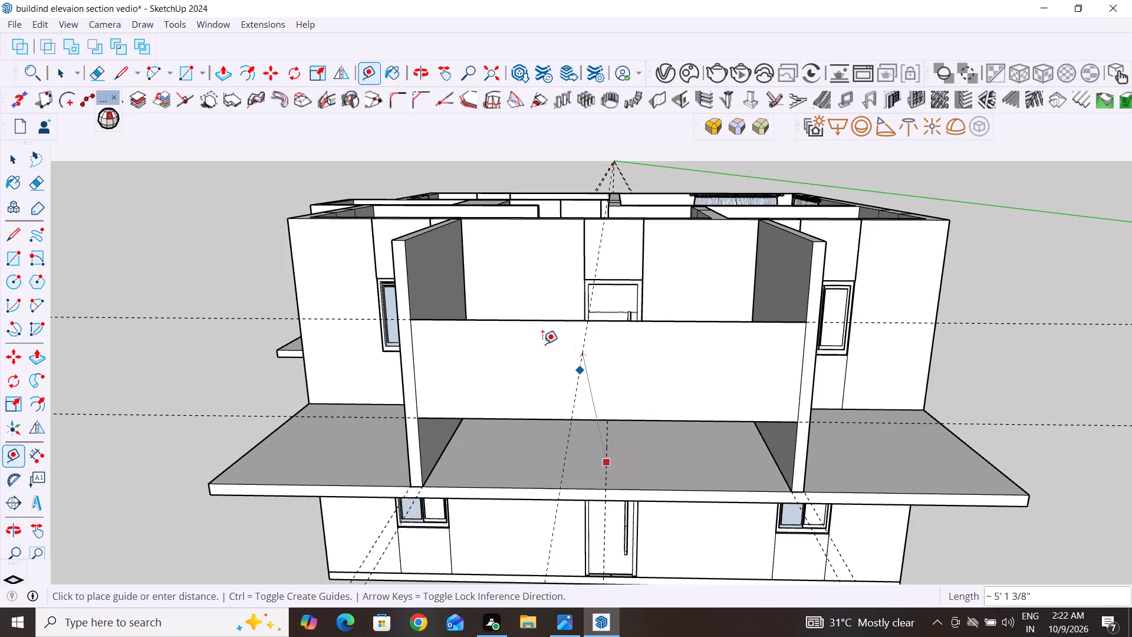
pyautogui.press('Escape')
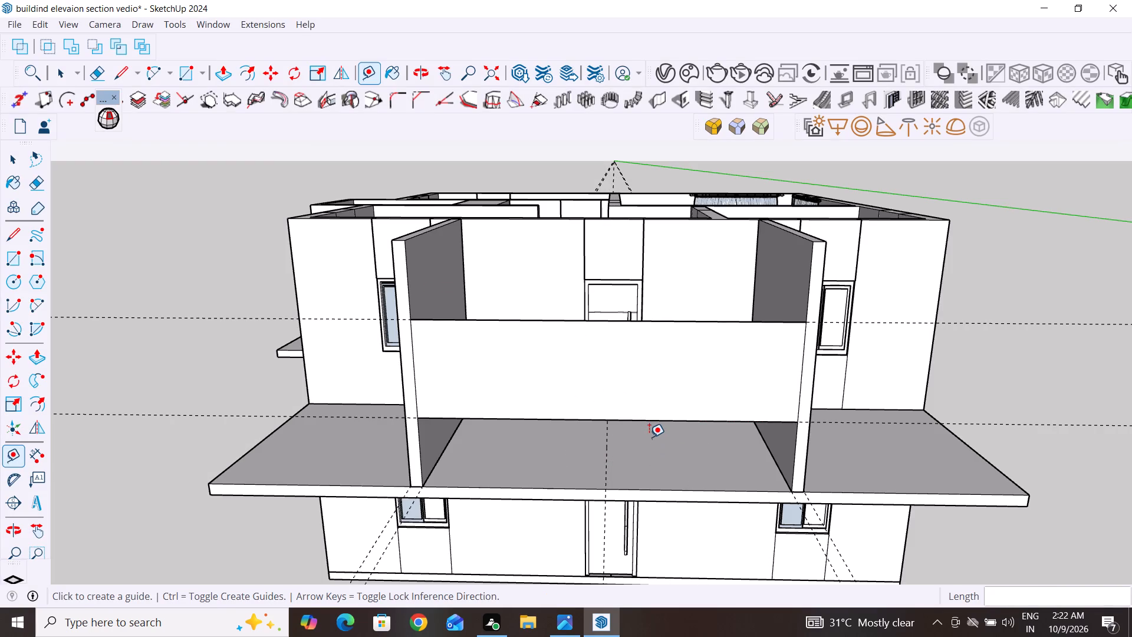
# Save the model under its existing file name.
pyautogui.click(17, 22)
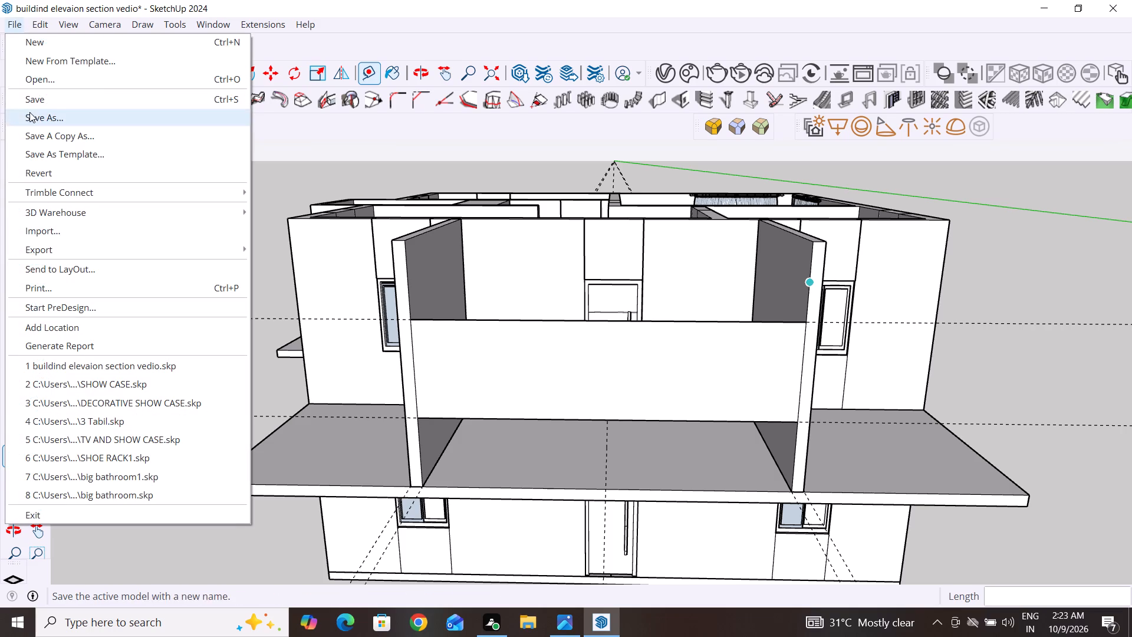
pyautogui.click(50, 97)
# Place a vertical centre guide from the terrace slab's front edge 7' up to the rectangular panel's upper edge.
pyautogui.scroll(-4, 358, 408)
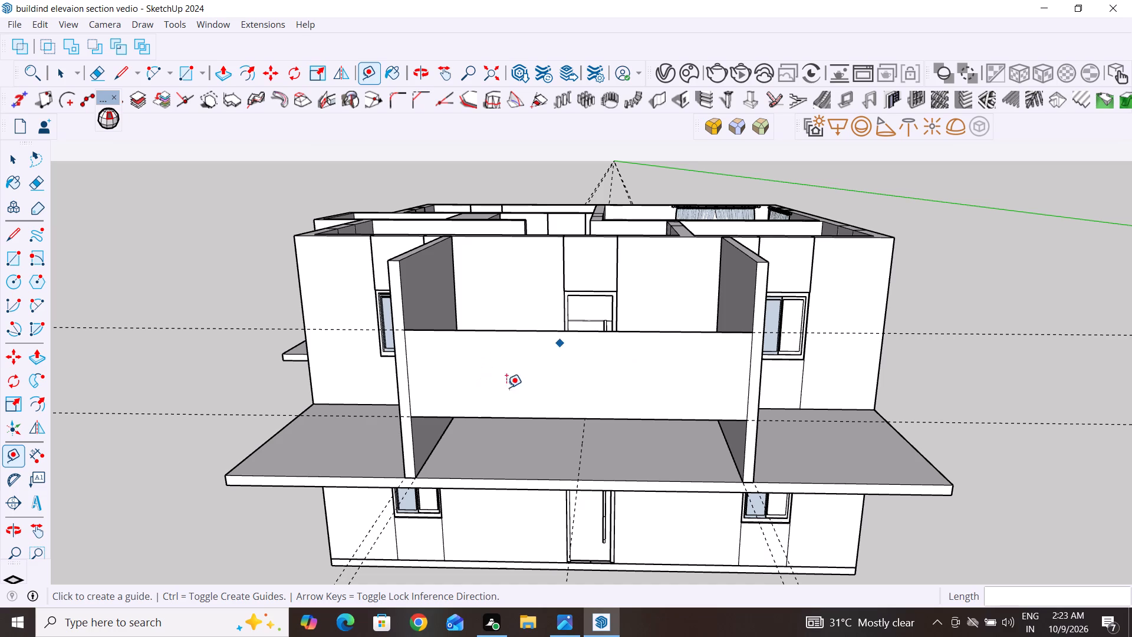
pyautogui.click(576, 482)
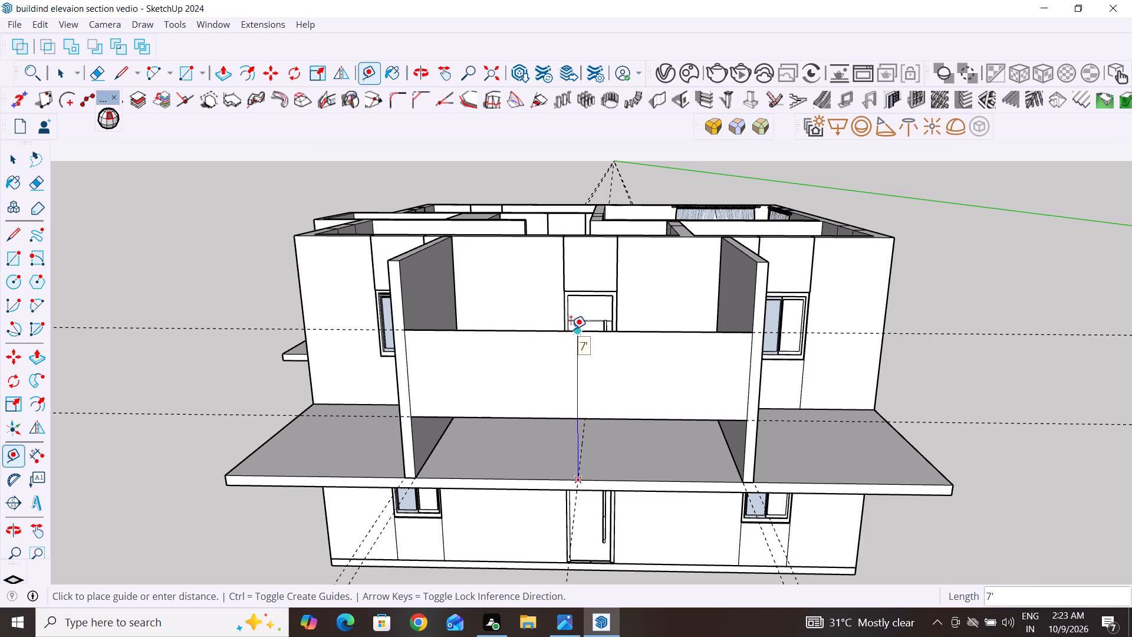
pyautogui.click(571, 329)
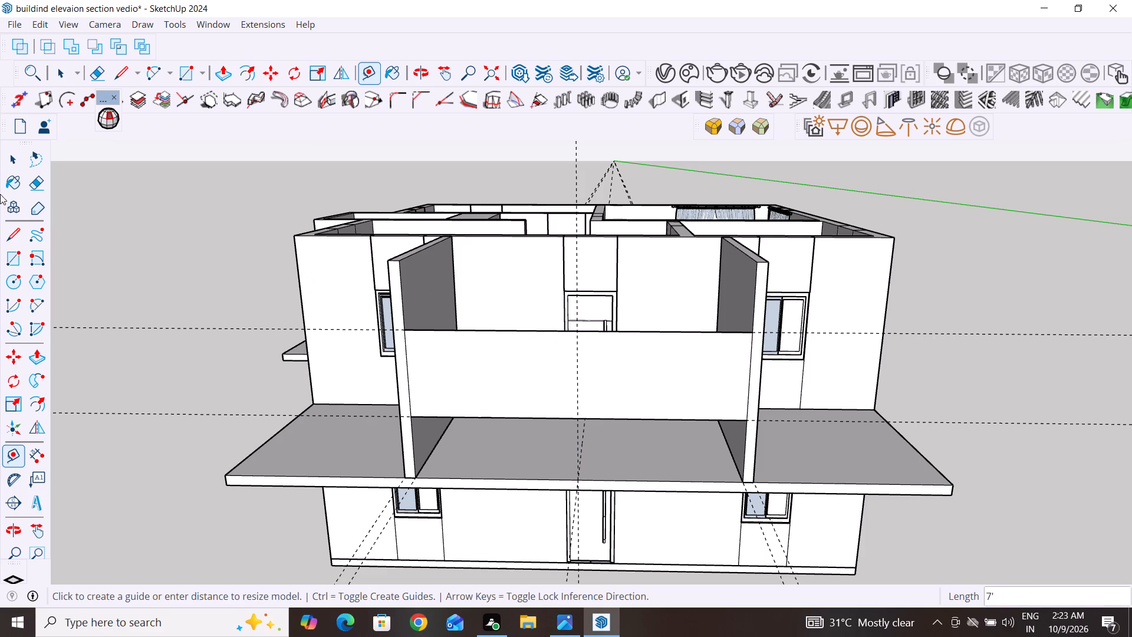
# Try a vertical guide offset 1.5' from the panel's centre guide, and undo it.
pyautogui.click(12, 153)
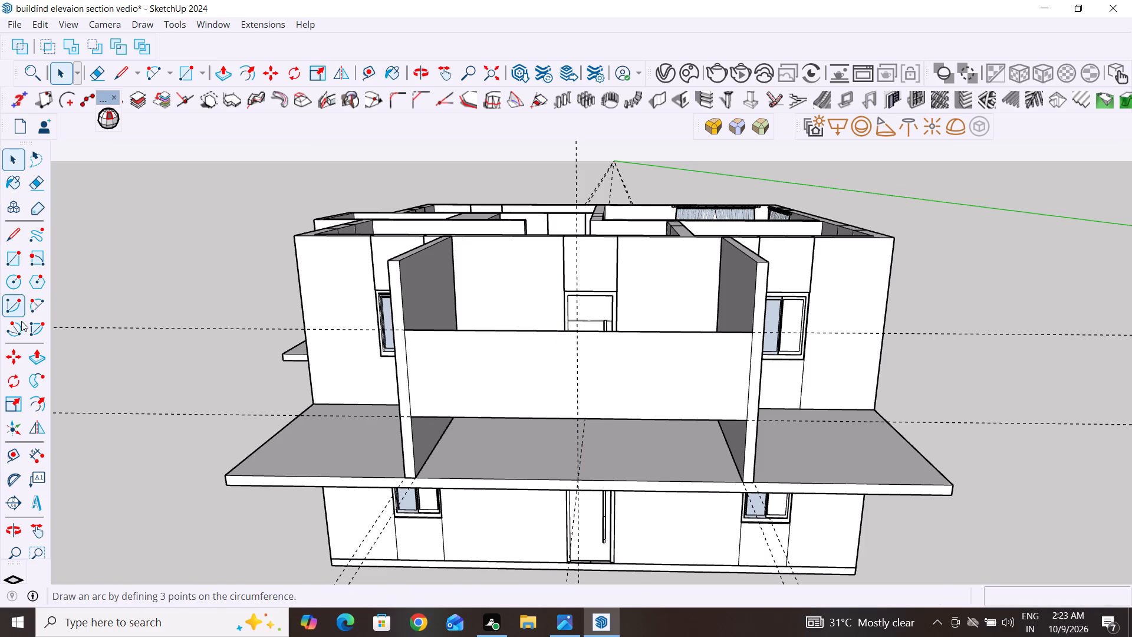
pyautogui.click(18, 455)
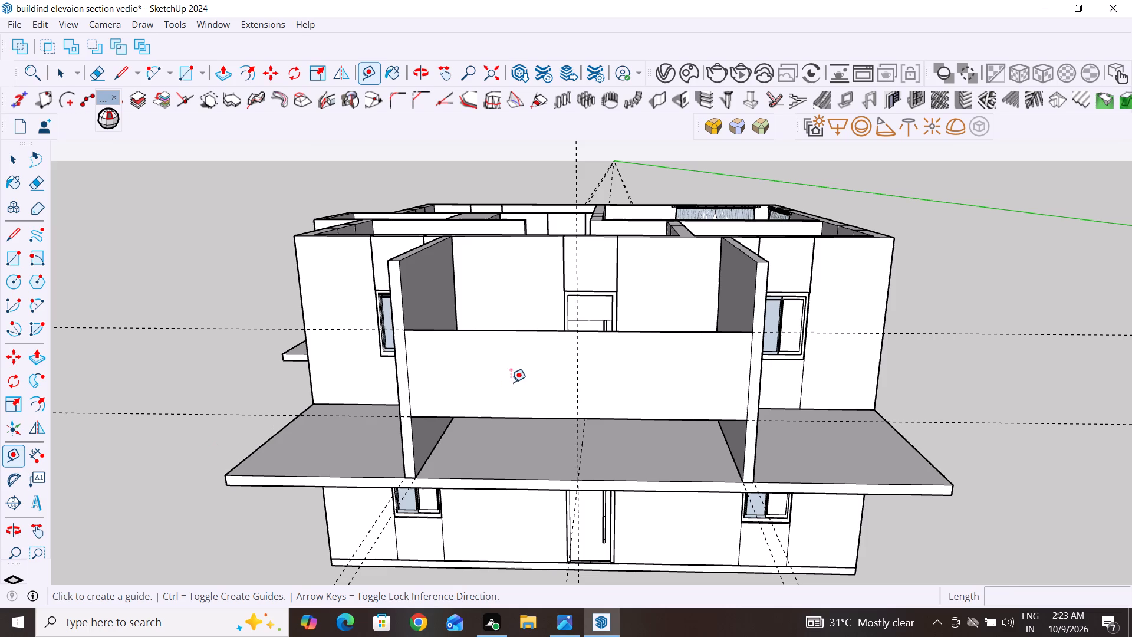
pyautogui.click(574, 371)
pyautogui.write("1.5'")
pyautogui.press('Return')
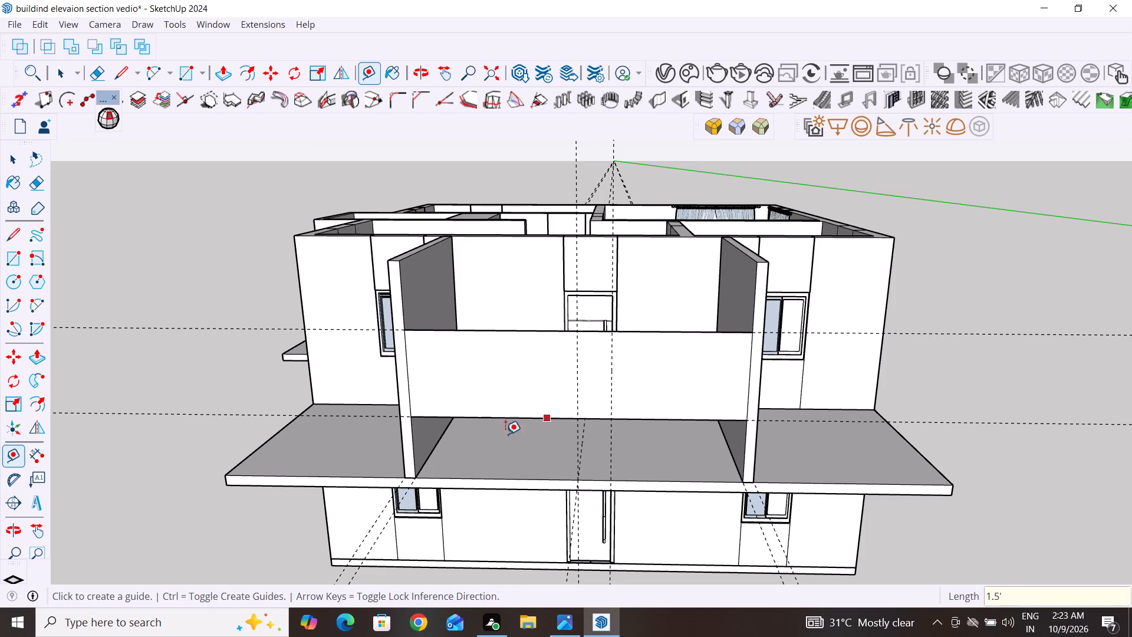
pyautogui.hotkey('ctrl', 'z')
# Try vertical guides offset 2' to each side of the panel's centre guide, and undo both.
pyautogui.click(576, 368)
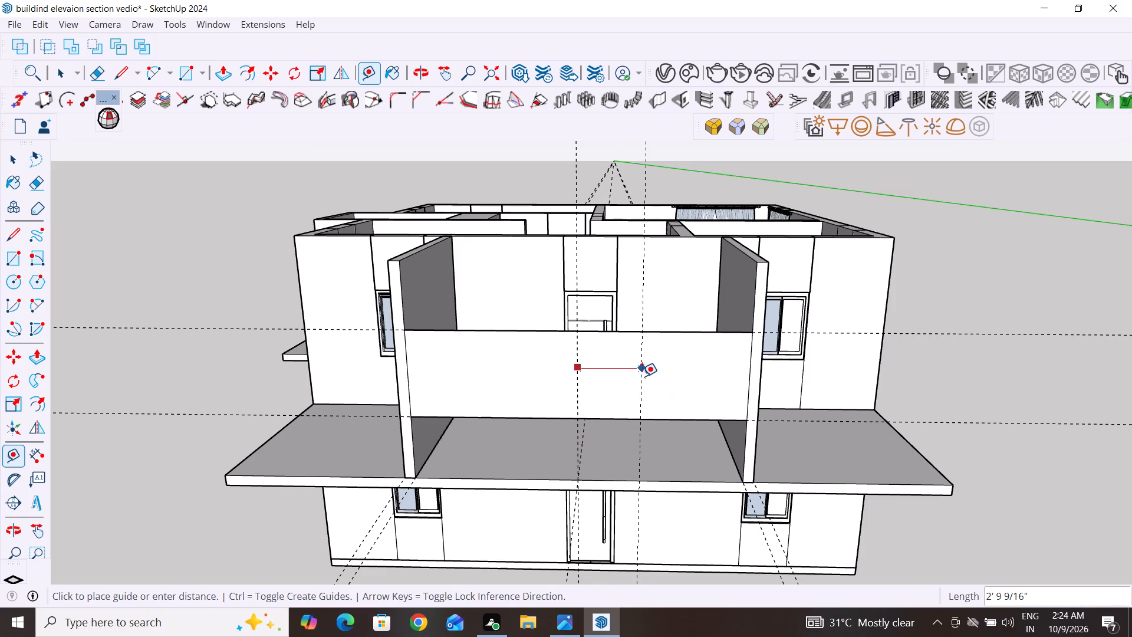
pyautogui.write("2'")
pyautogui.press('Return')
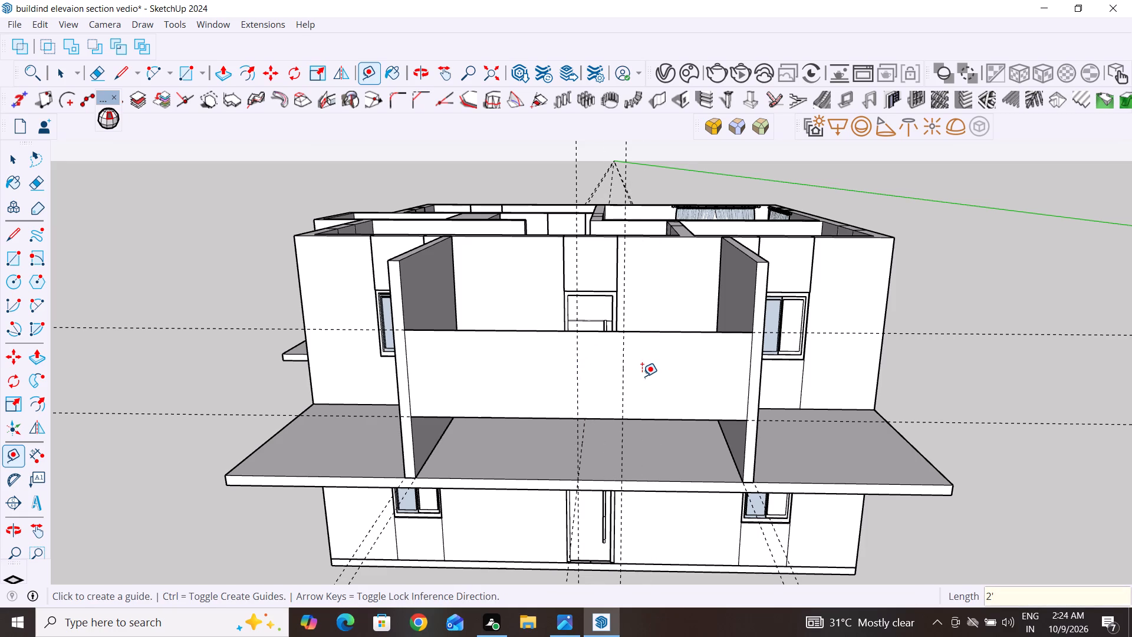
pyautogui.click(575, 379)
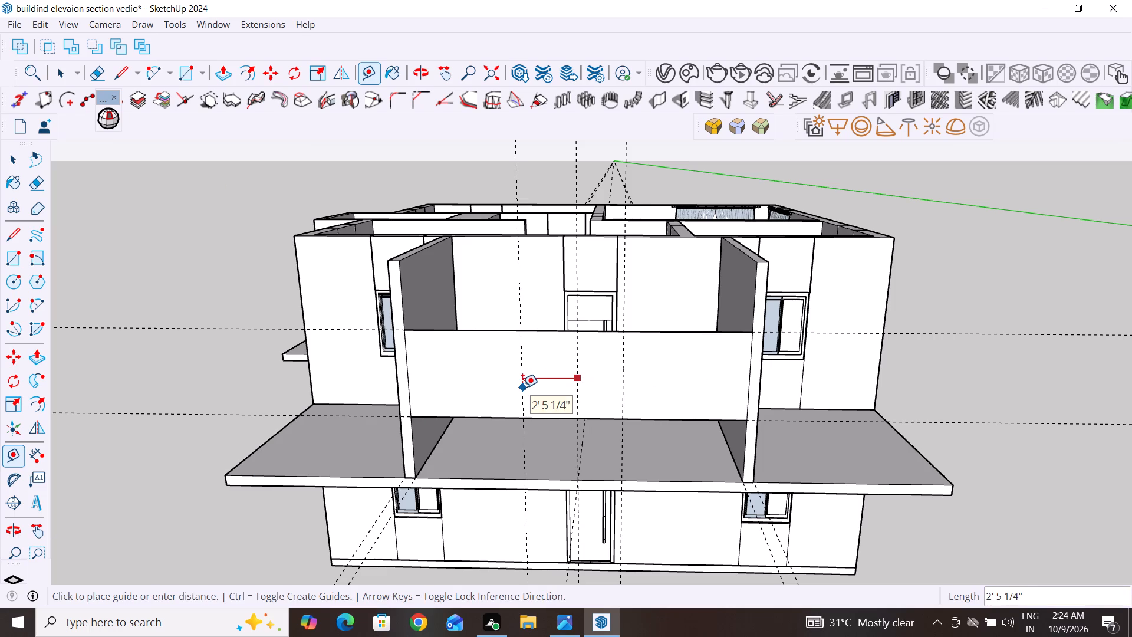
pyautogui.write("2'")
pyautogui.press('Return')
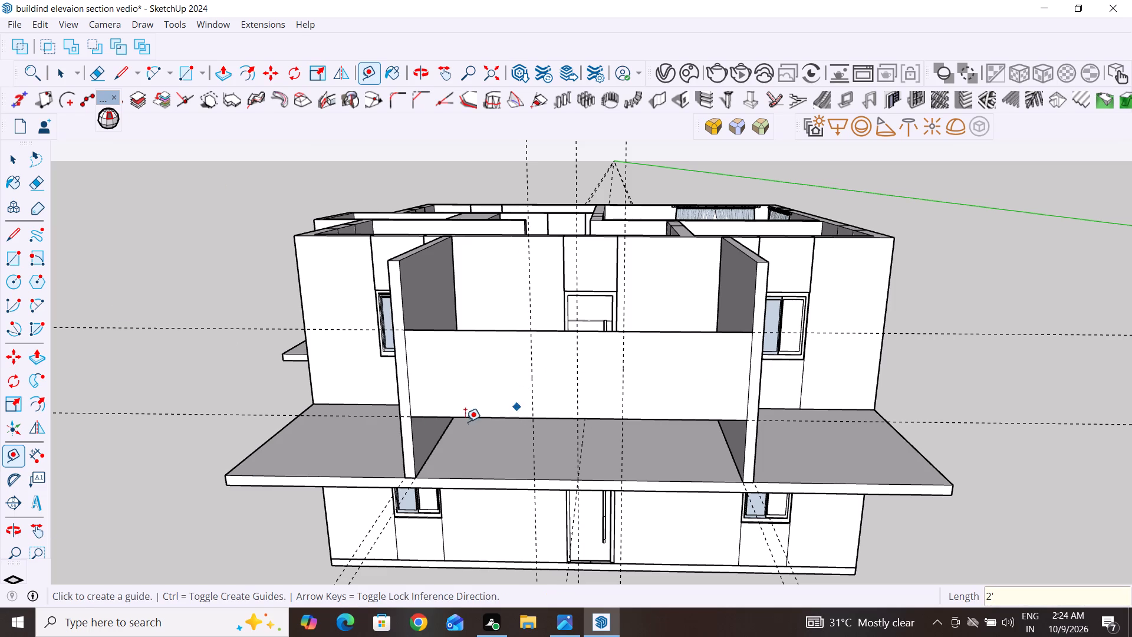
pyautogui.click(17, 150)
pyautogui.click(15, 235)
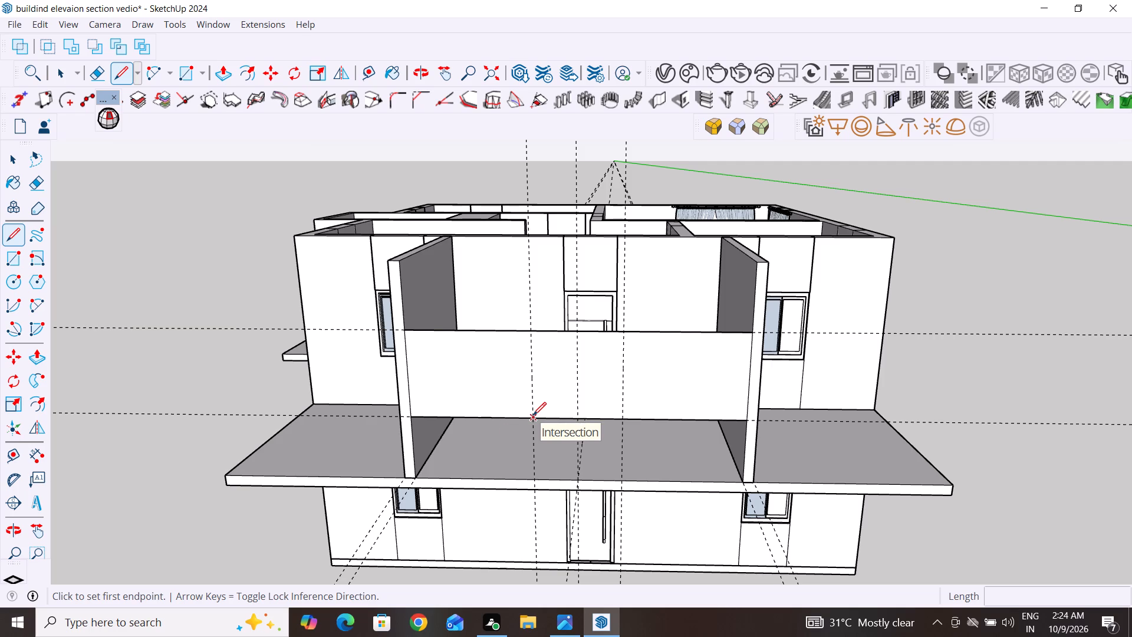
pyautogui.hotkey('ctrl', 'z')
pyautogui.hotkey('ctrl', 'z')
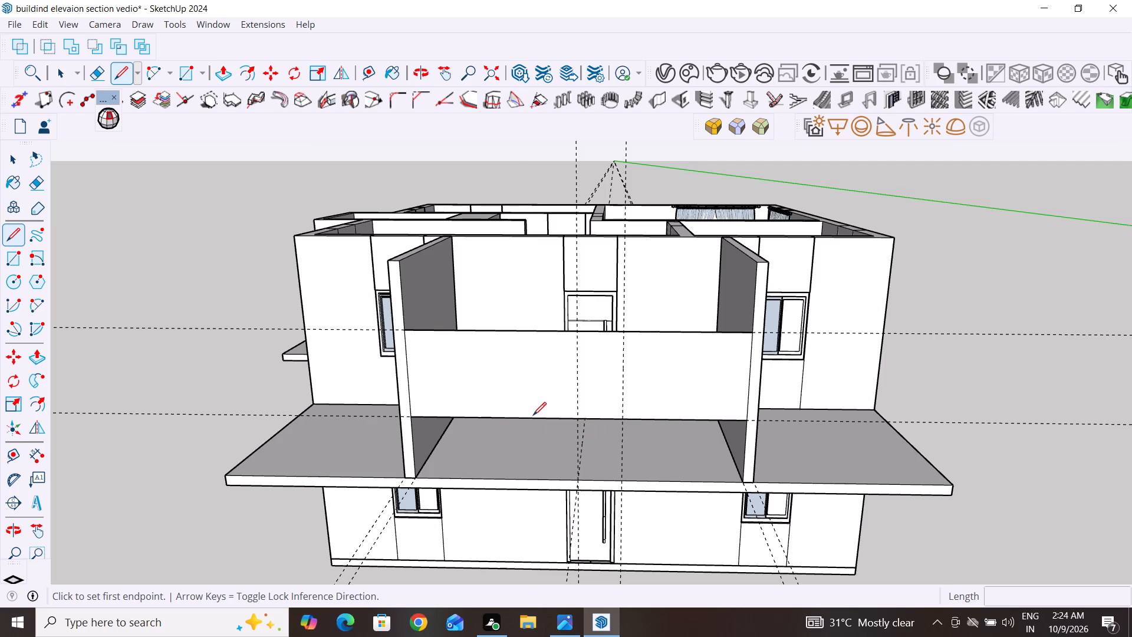
# Place vertical guides offset 3' to each side of the panel's centre guide.
pyautogui.click(12, 157)
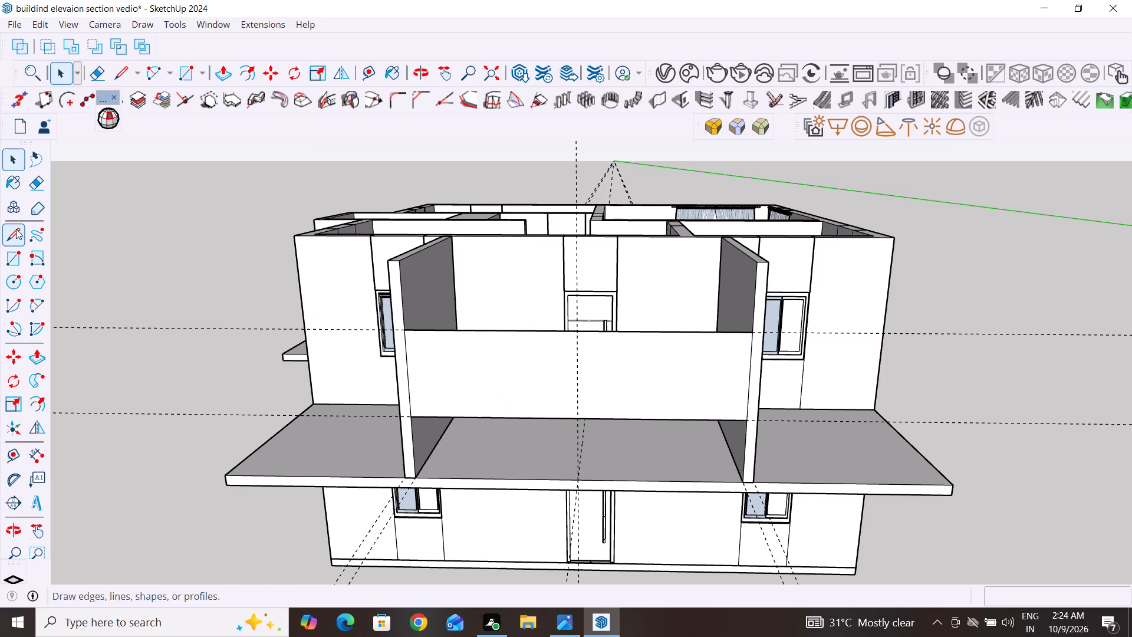
pyautogui.click(21, 462)
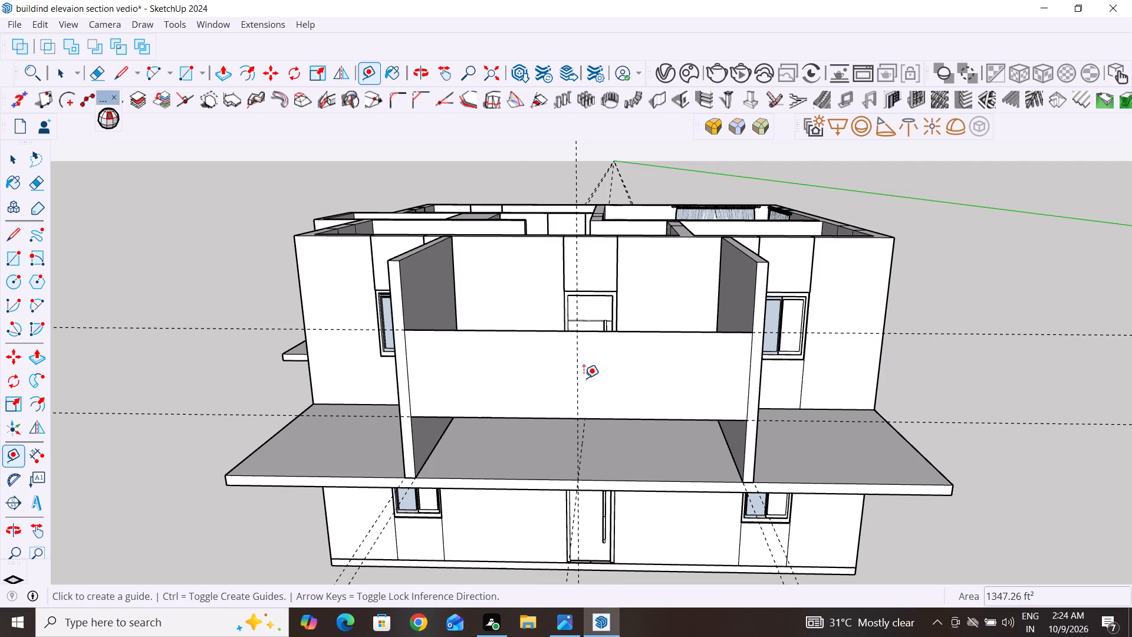
pyautogui.click(575, 373)
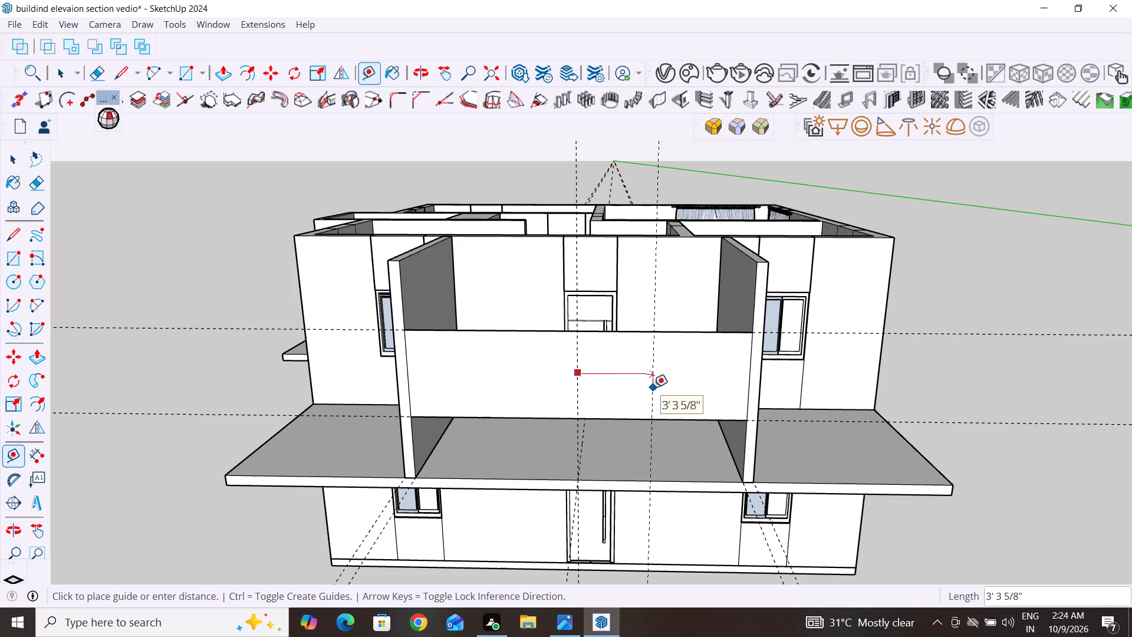
pyautogui.write("3'")
pyautogui.press('Return')
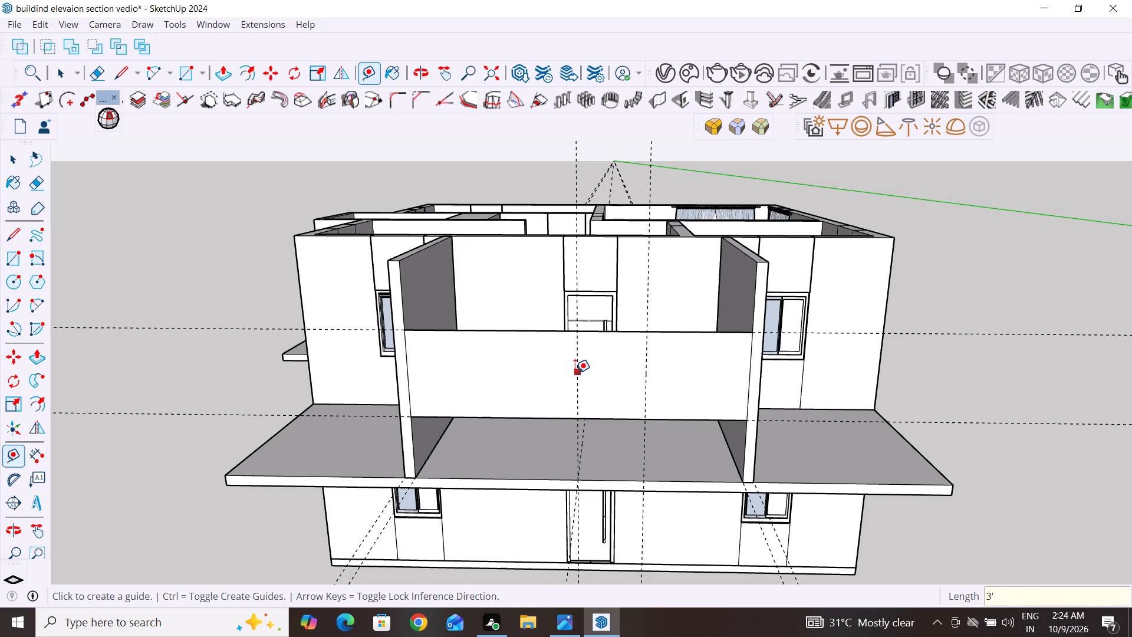
pyautogui.click(575, 373)
pyautogui.write("3'")
pyautogui.press('Return')
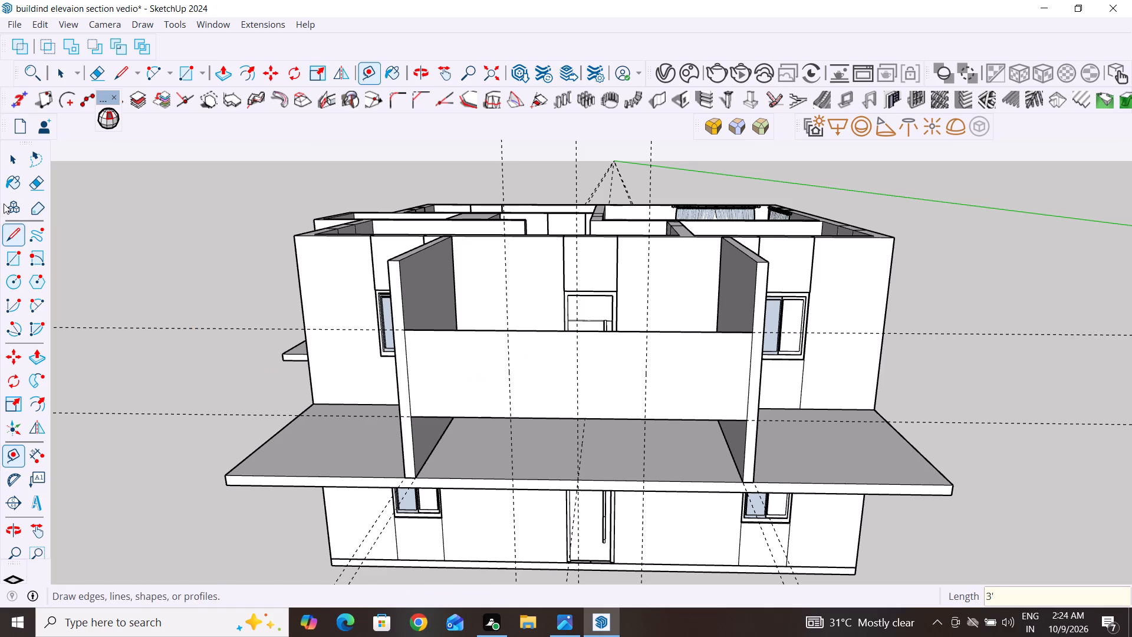
pyautogui.click(12, 162)
pyautogui.click(149, 225)
# Push/Pull the rectangular panel's rear face 10" towards the house to give the panel thickness.
pyautogui.scroll(-2, 843, 392)
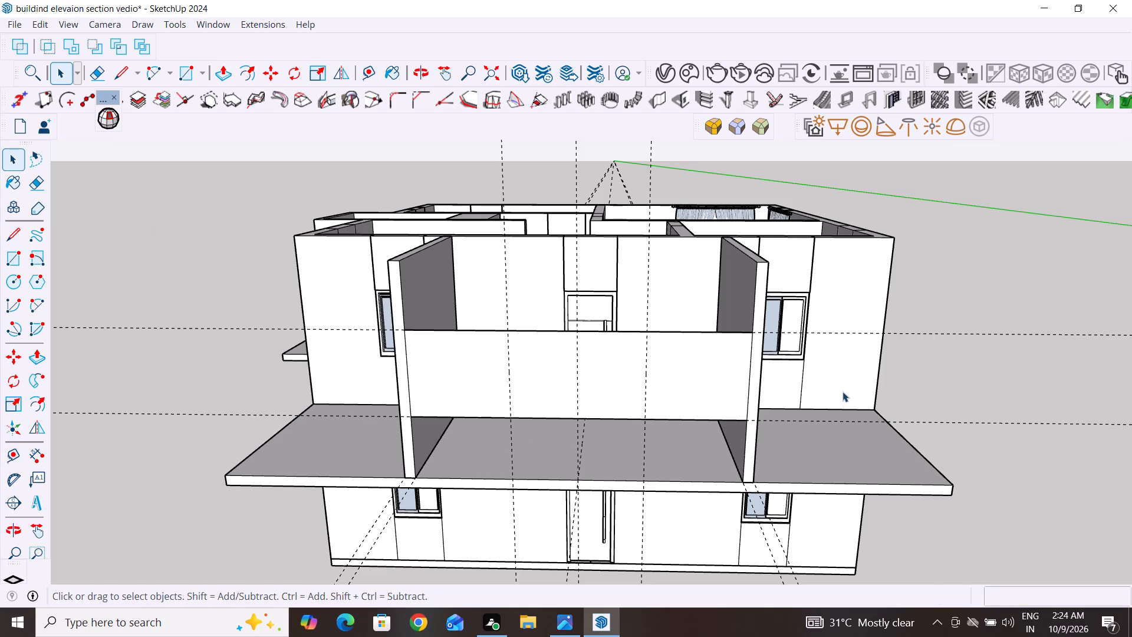
pyautogui.moveTo(1005, 422); pyautogui.dragTo(630, 534, button='middle')
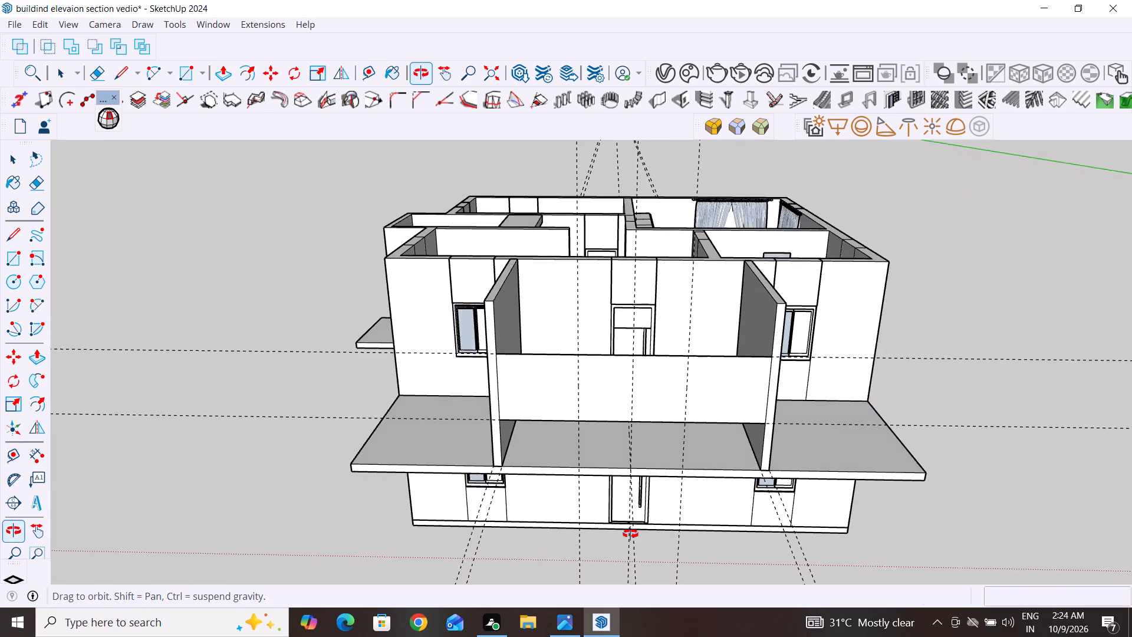
pyautogui.moveTo(630, 534); pyautogui.dragTo(396, 552, button='middle')
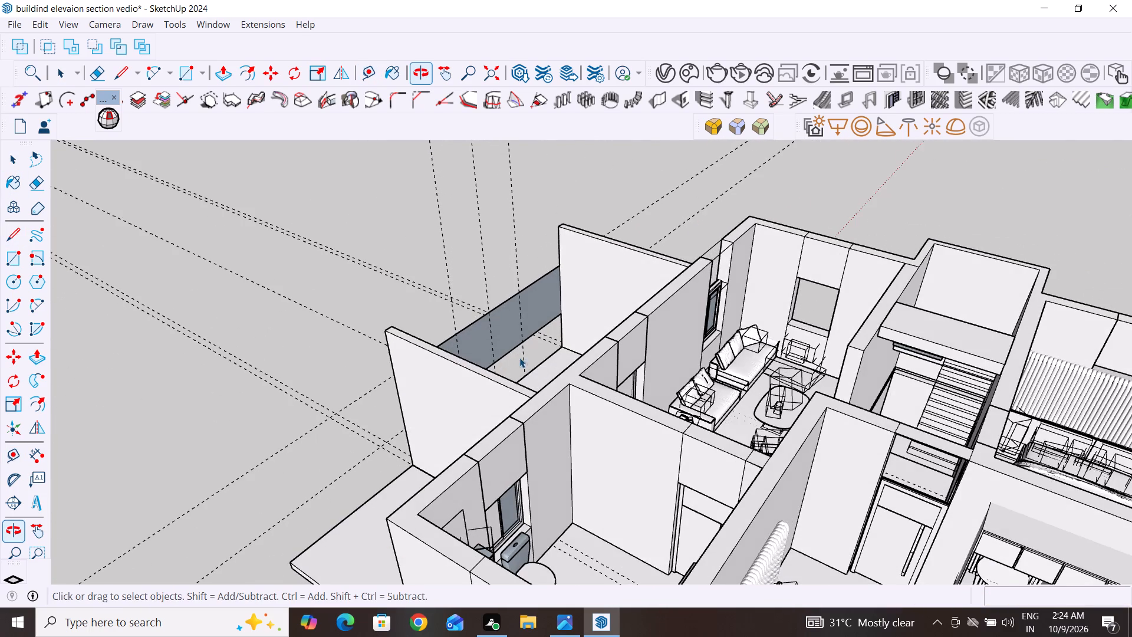
pyautogui.scroll(8, 524, 313)
pyautogui.moveTo(529, 311); pyautogui.dragTo(479, 355, button='middle')
pyautogui.scroll(-2, 539, 316)
pyautogui.moveTo(524, 403); pyautogui.dragTo(466, 405, button='middle')
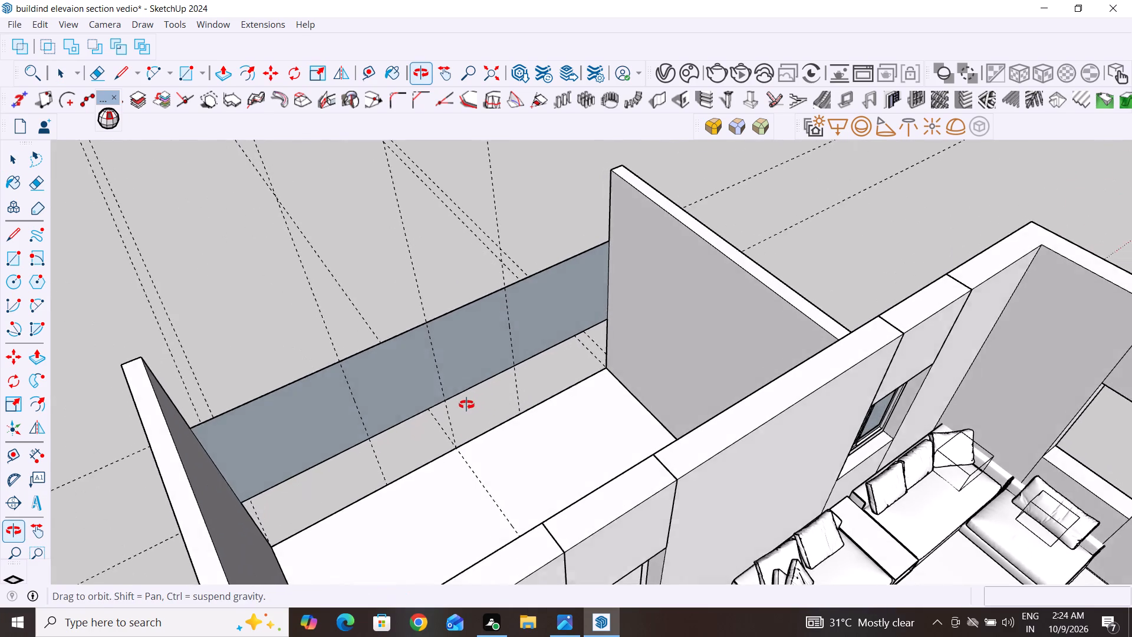
pyautogui.moveTo(466, 405); pyautogui.dragTo(485, 371, button='middle')
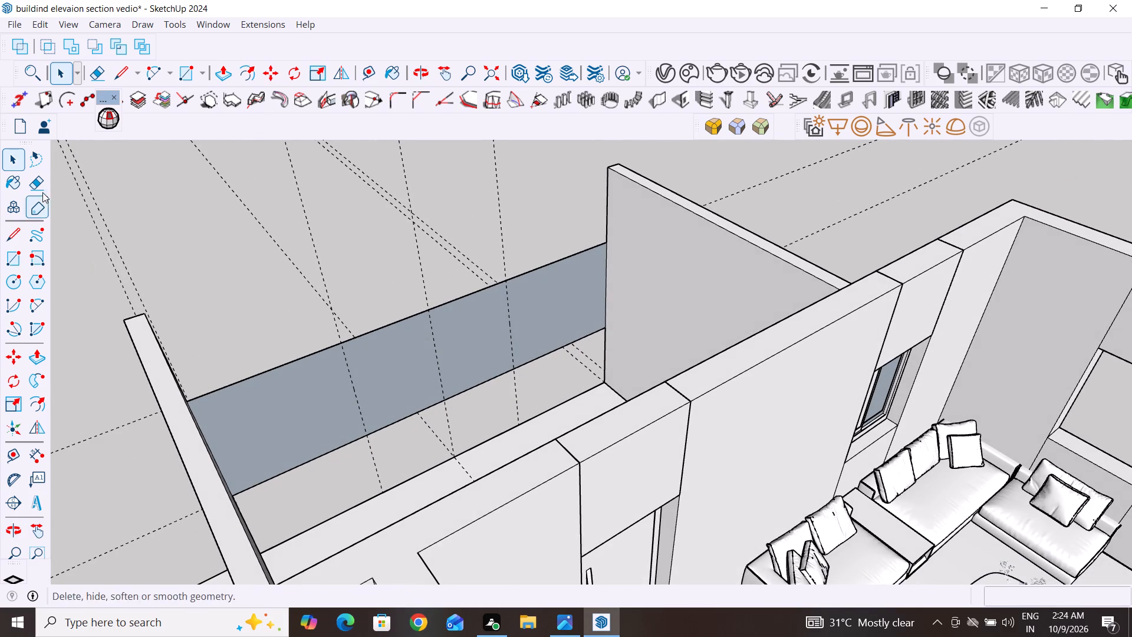
pyautogui.click(226, 75)
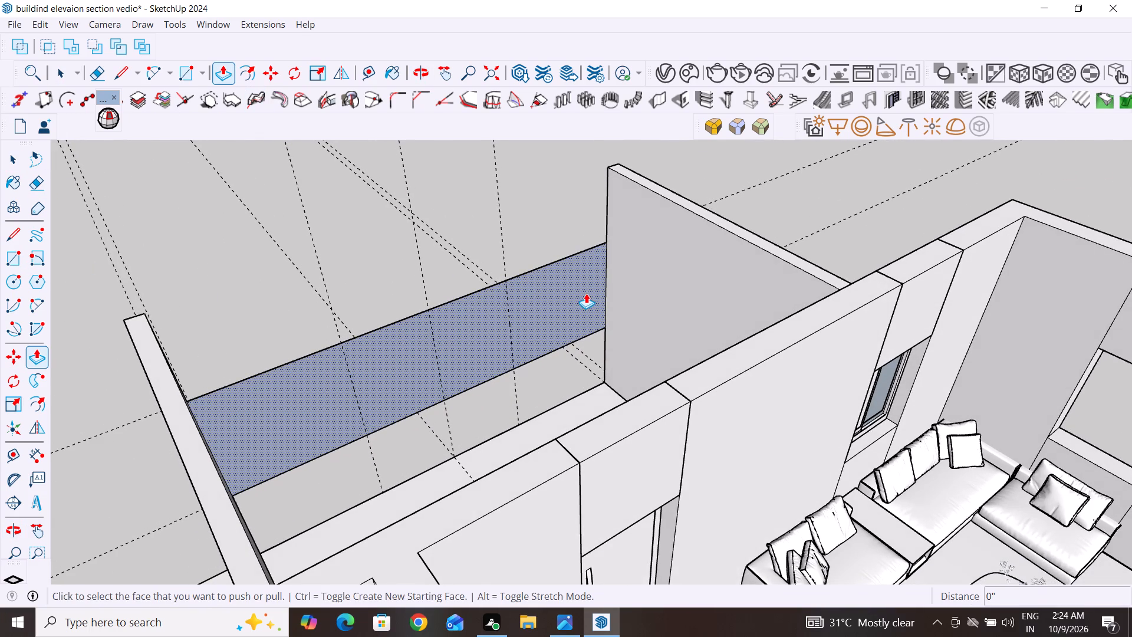
pyautogui.click(586, 293)
pyautogui.write('10"')
pyautogui.press('Return')
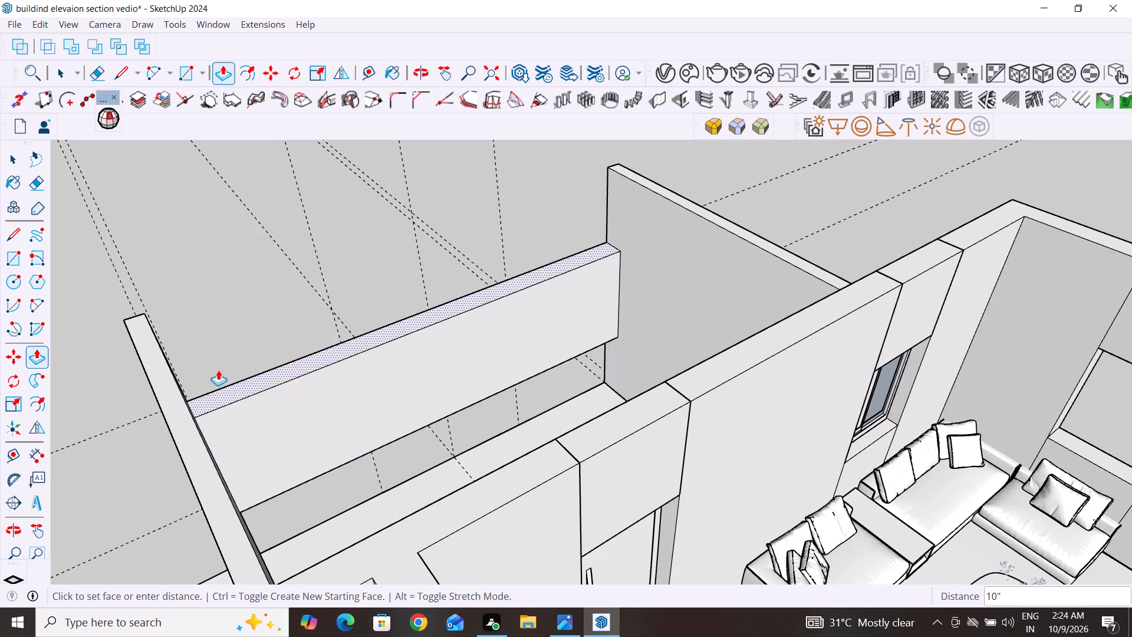
# Draw two vertical 4' lines on the panel's front face along the guides 3' to each side of centre.
pyautogui.scroll(-2, 324, 303)
pyautogui.moveTo(343, 307); pyautogui.dragTo(411, 318, button='middle')
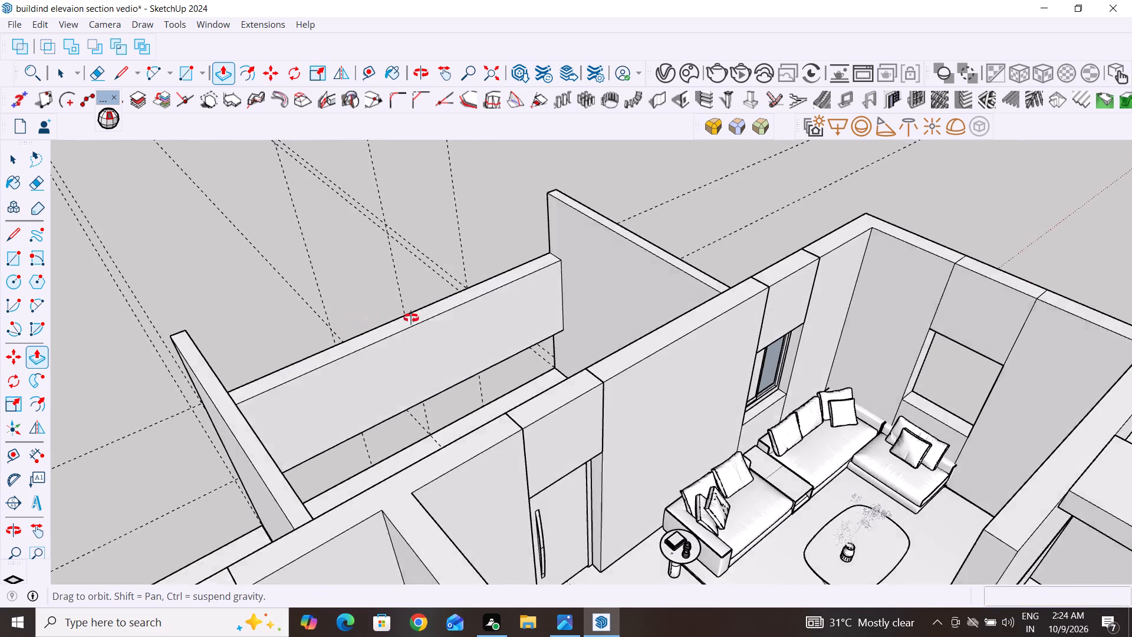
pyautogui.moveTo(411, 318); pyautogui.dragTo(1018, 219, button='middle')
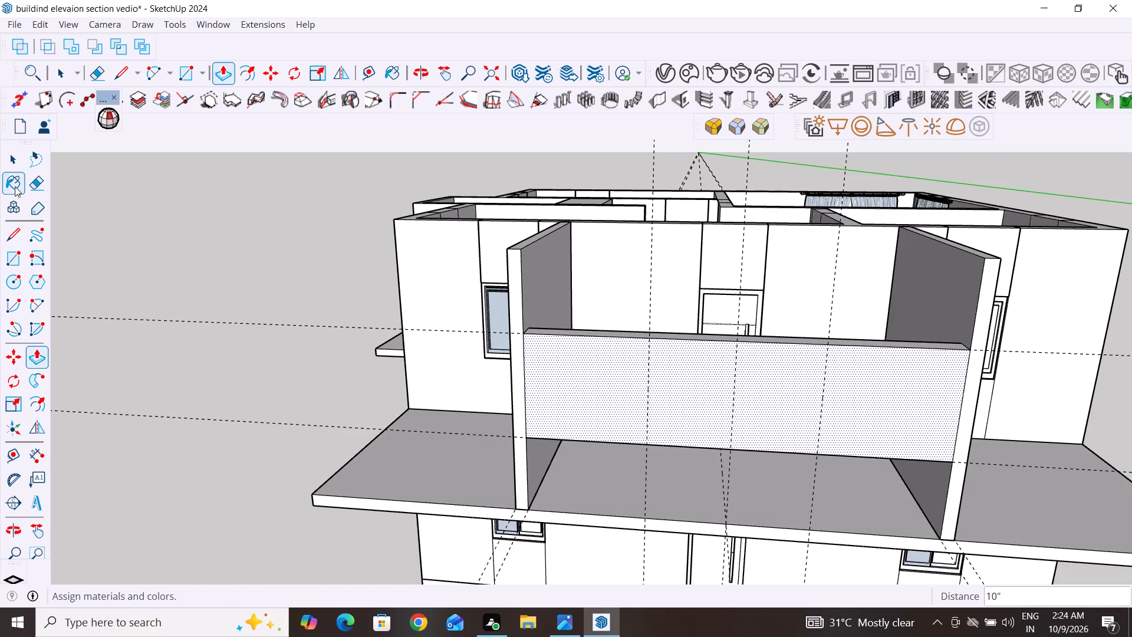
pyautogui.click(10, 228)
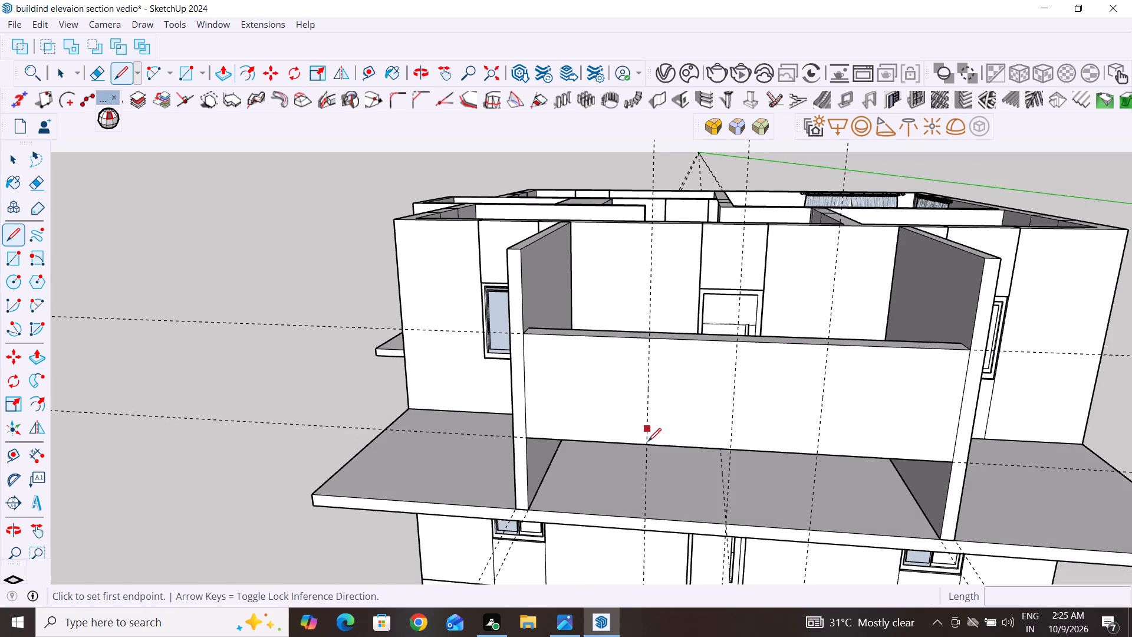
pyautogui.click(649, 445)
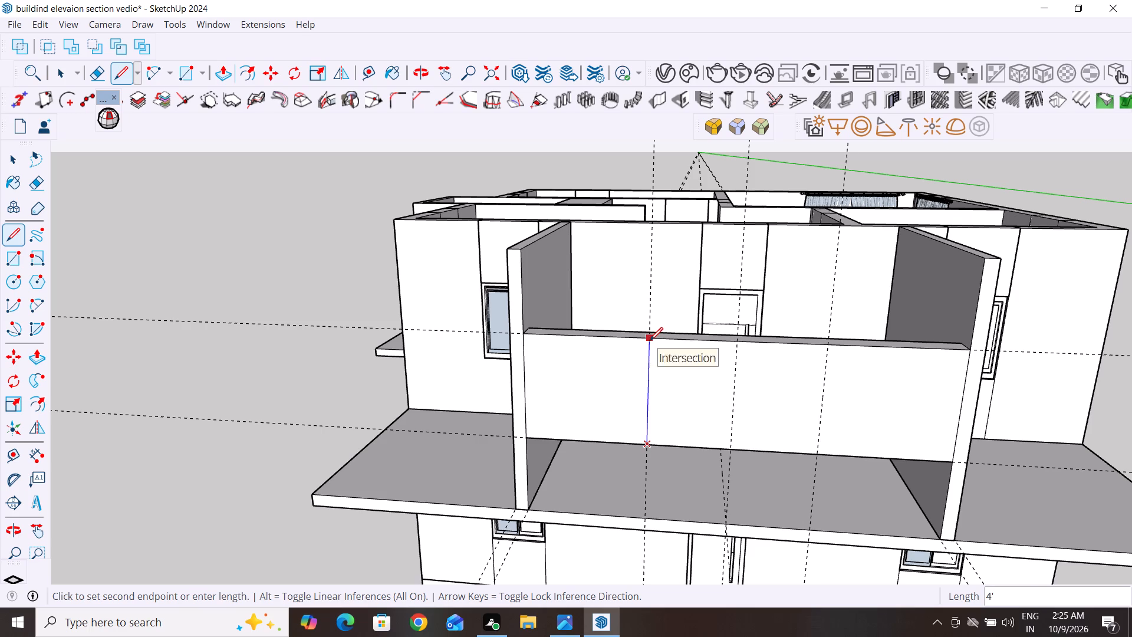
pyautogui.click(650, 340)
pyautogui.click(15, 232)
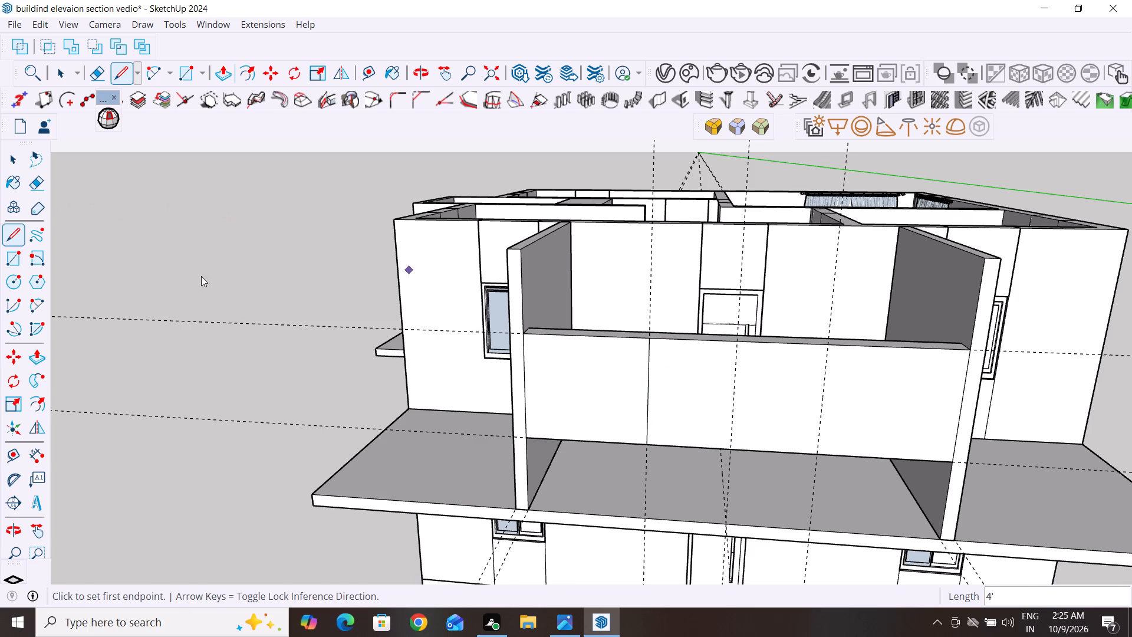
pyautogui.click(817, 455)
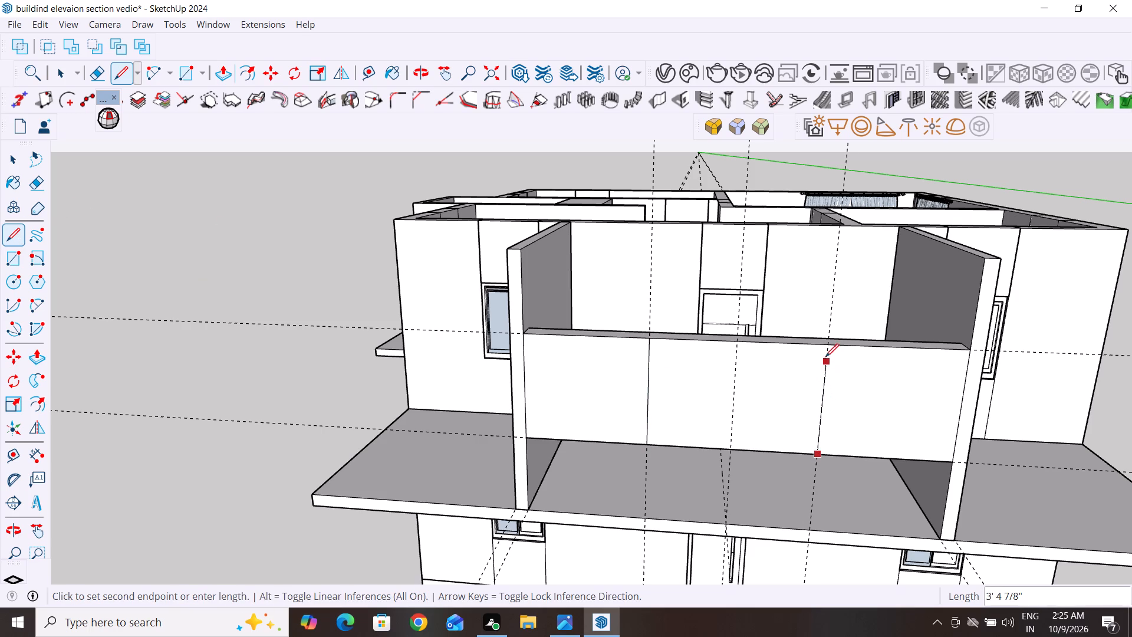
pyautogui.click(825, 348)
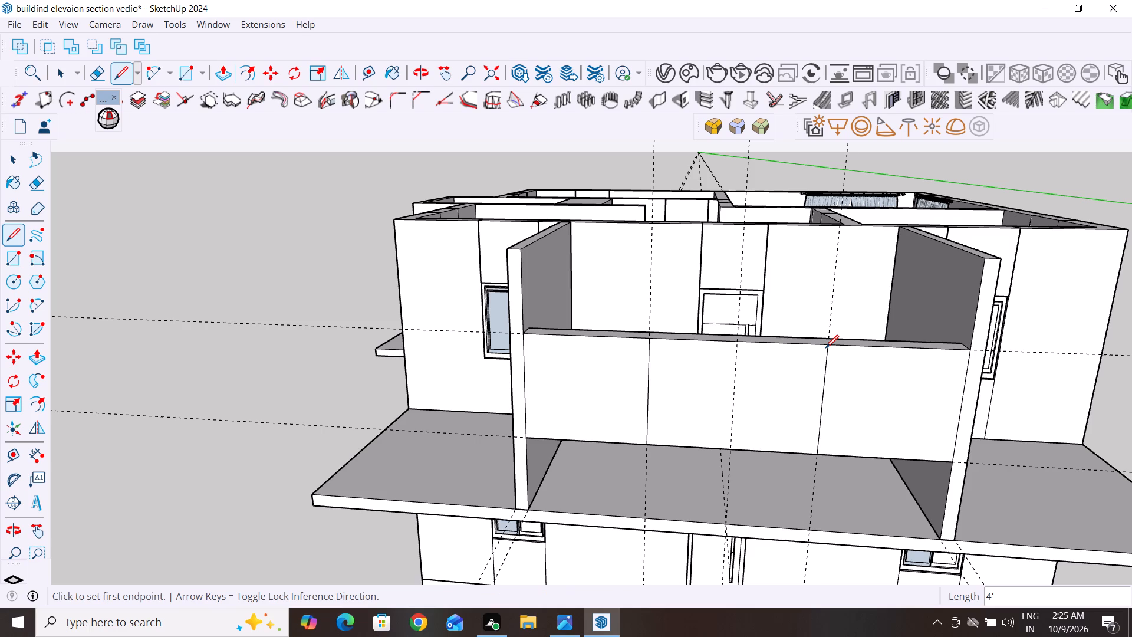
# Push/Pull the terrace front panel's underside 3' down to the terrace slab.
pyautogui.click(11, 158)
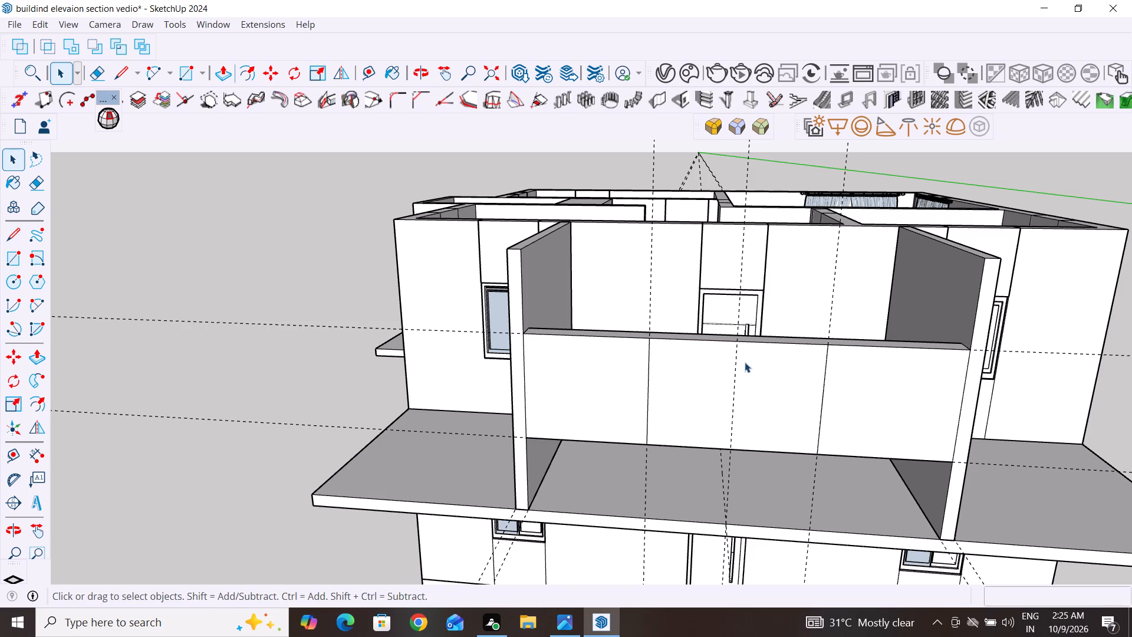
pyautogui.moveTo(742, 472); pyautogui.dragTo(734, 321, button='middle')
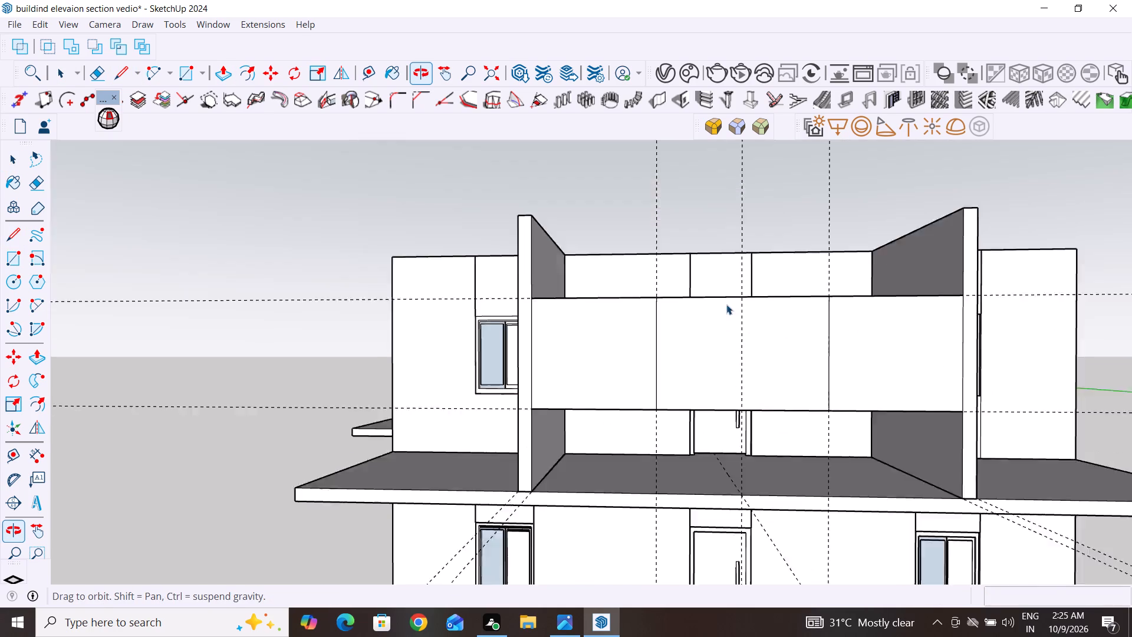
pyautogui.moveTo(726, 303); pyautogui.dragTo(701, 244, button='middle')
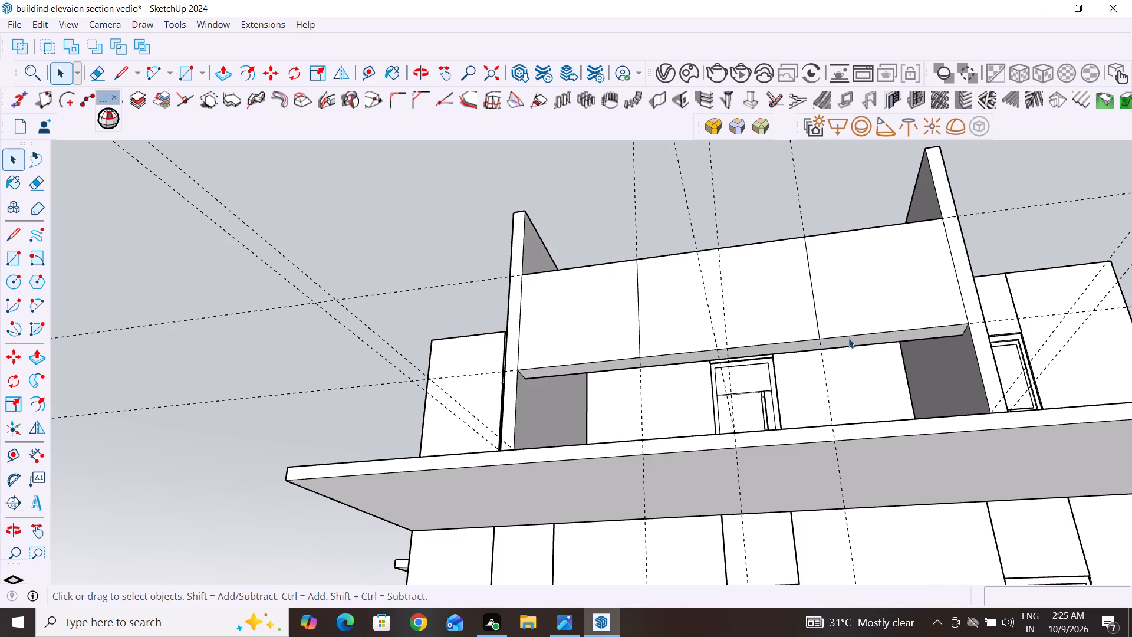
pyautogui.click(912, 337)
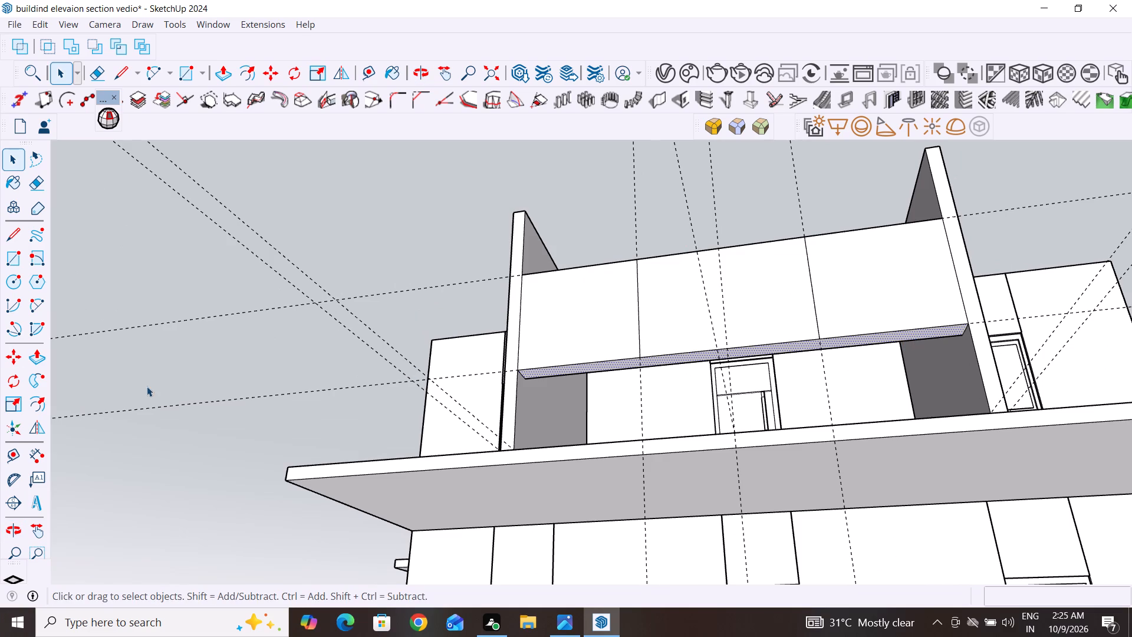
pyautogui.click(222, 75)
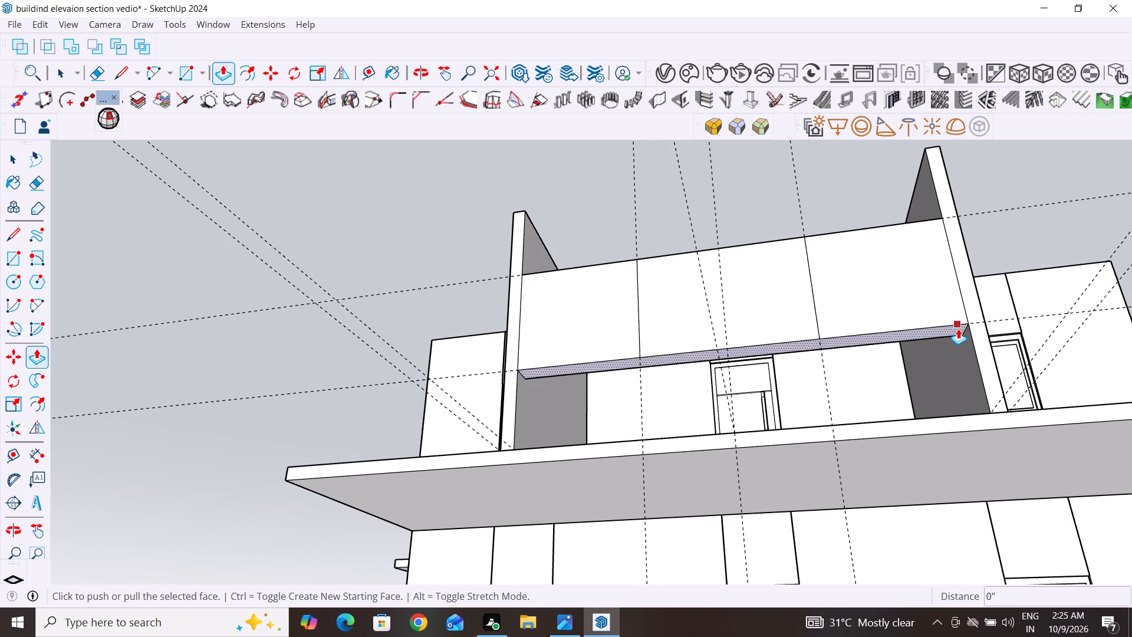
pyautogui.scroll(8, 958, 329)
pyautogui.moveTo(963, 402); pyautogui.dragTo(969, 428, button='middle')
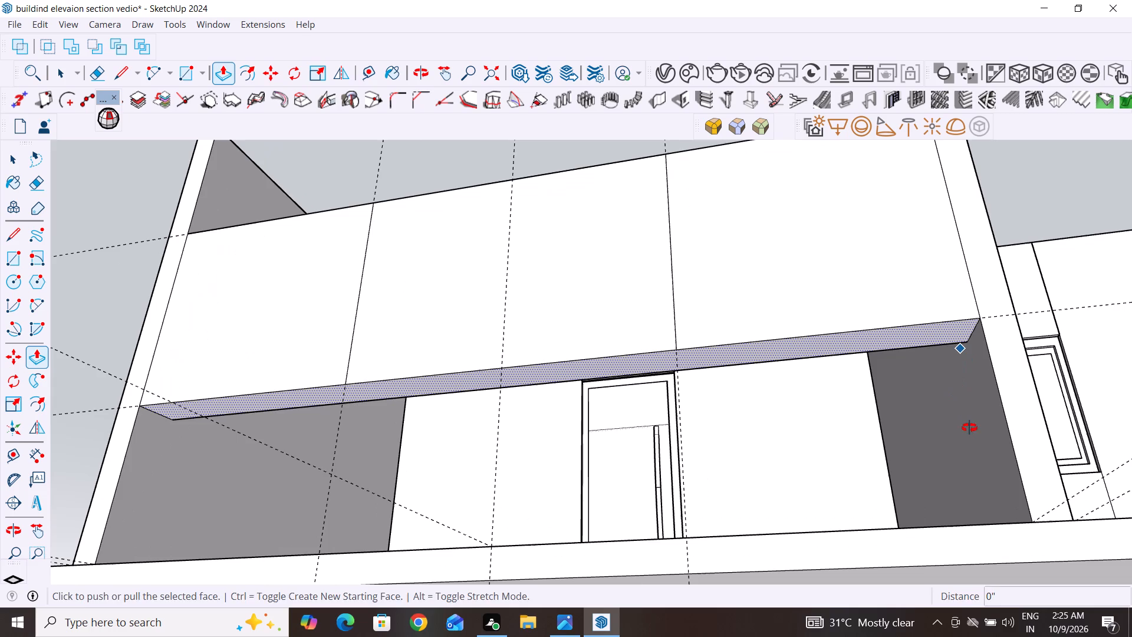
pyautogui.moveTo(969, 428); pyautogui.dragTo(971, 500, button='middle')
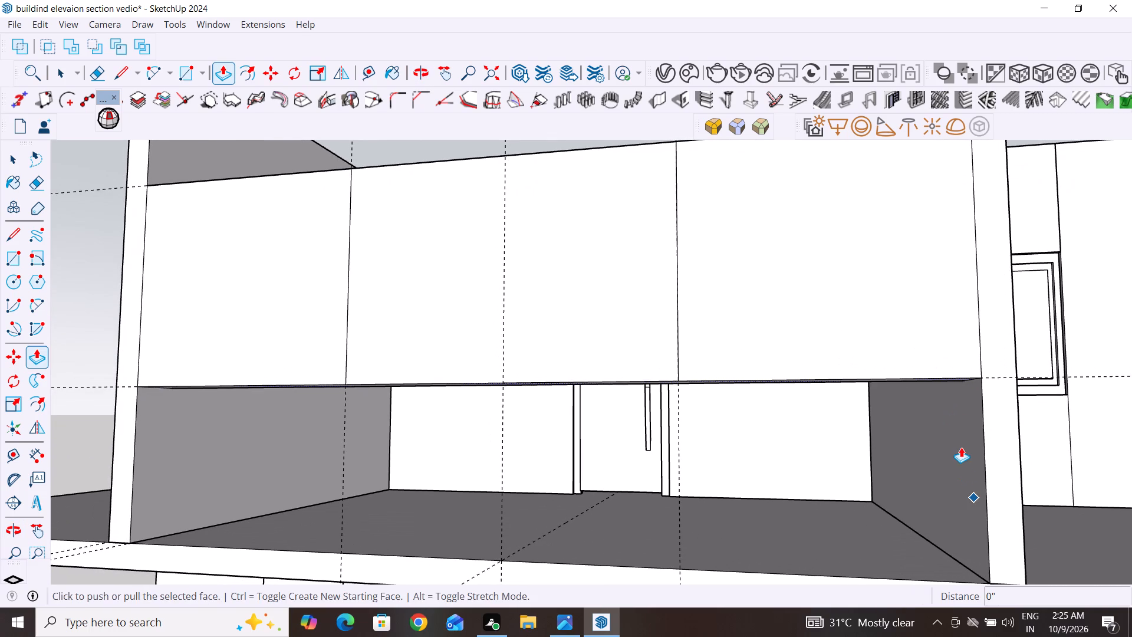
pyautogui.scroll(-4, 860, 390)
pyautogui.scroll(1, 975, 438)
pyautogui.middleClick(1006, 426)
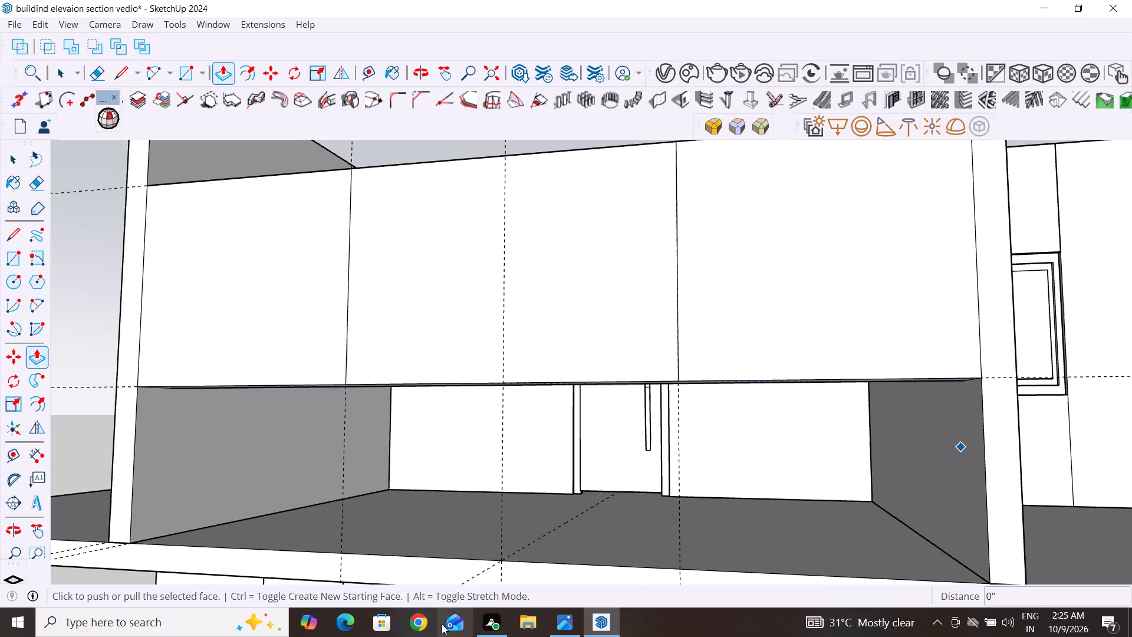
pyautogui.scroll(-3, 602, 396)
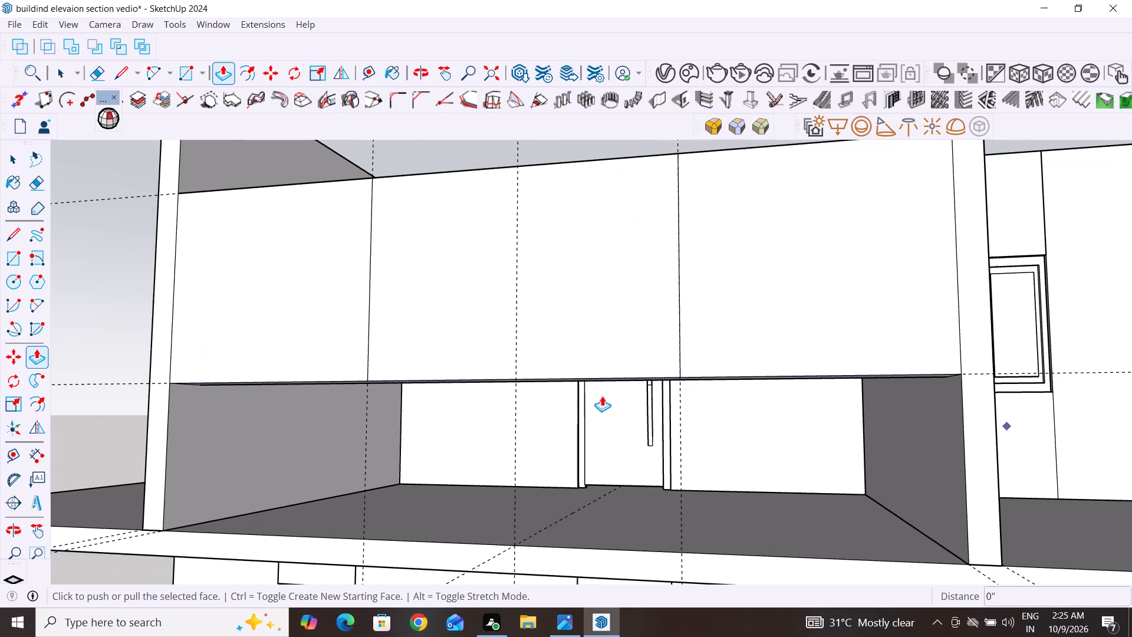
pyautogui.scroll(-3, 601, 396)
pyautogui.moveTo(729, 383); pyautogui.dragTo(708, 331, button='middle')
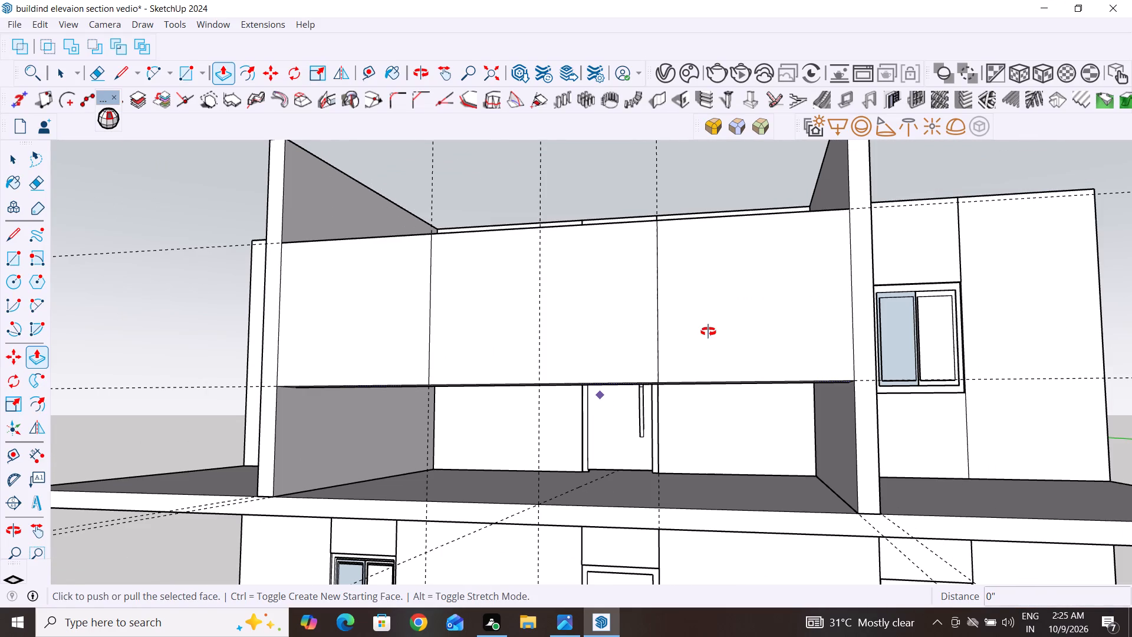
pyautogui.moveTo(708, 331); pyautogui.dragTo(698, 324, button='middle')
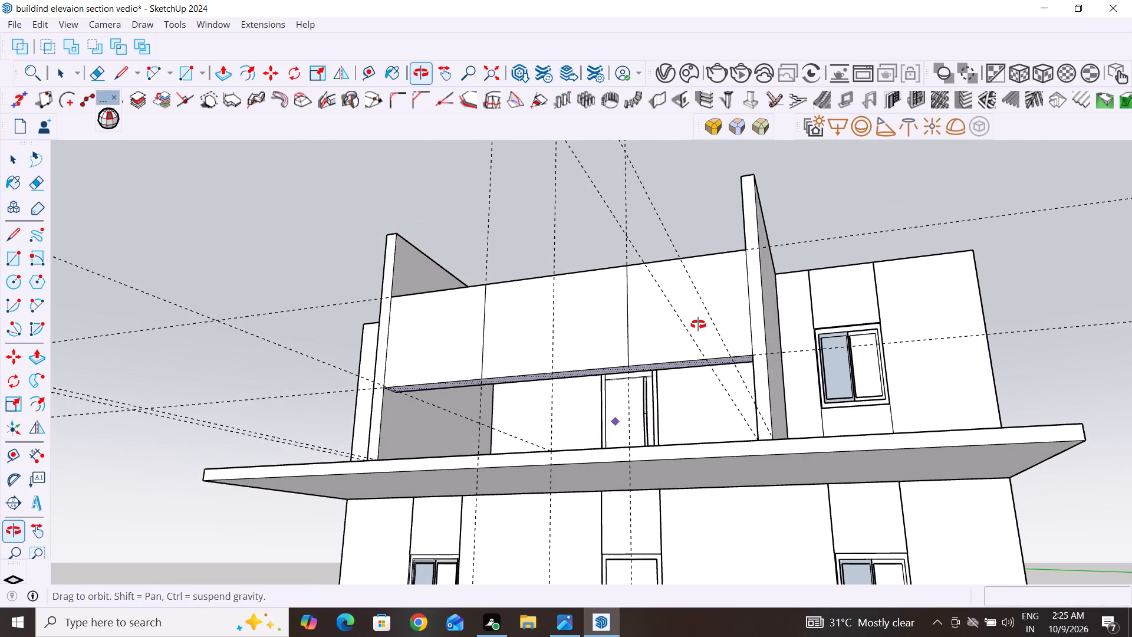
pyautogui.moveTo(698, 324); pyautogui.dragTo(692, 313, button='middle')
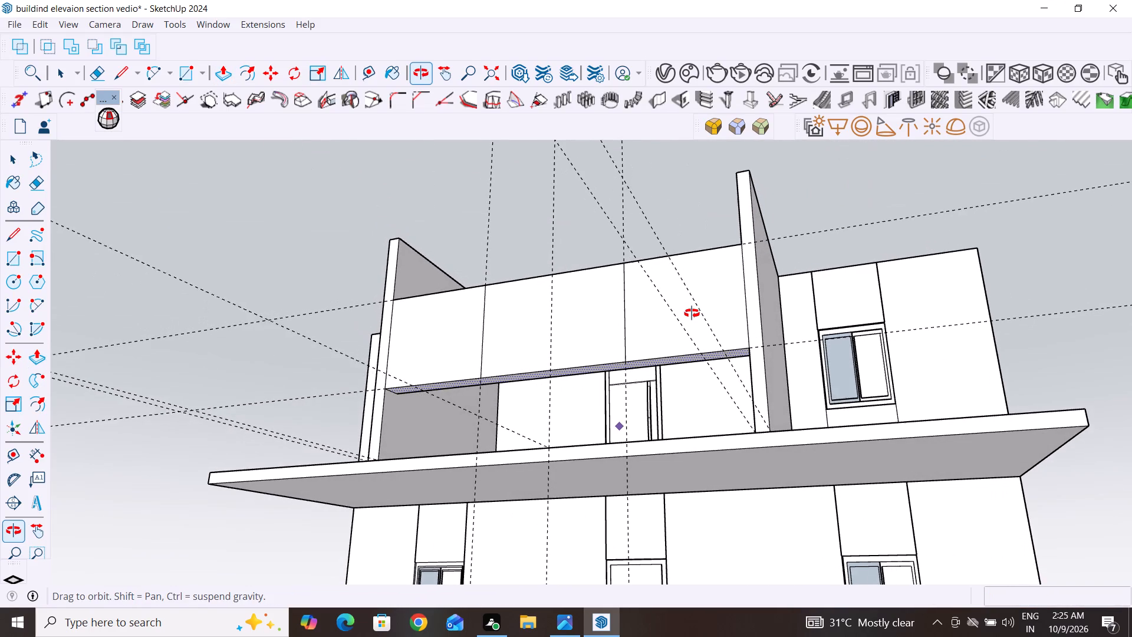
pyautogui.moveTo(692, 313); pyautogui.dragTo(692, 311, button='middle')
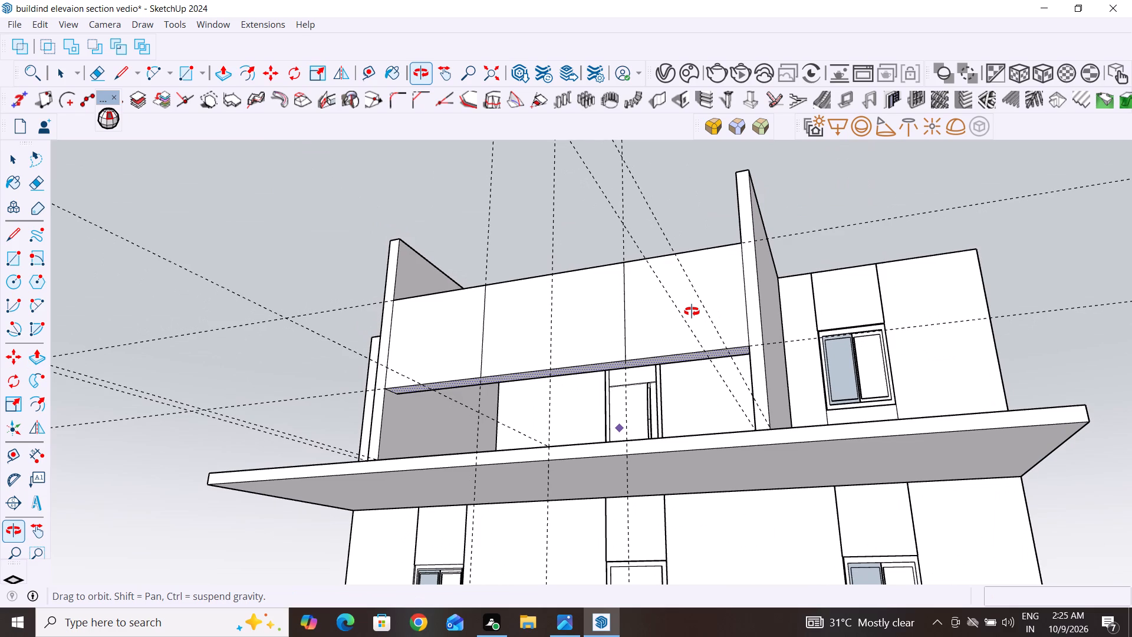
pyautogui.moveTo(692, 311); pyautogui.dragTo(626, 276, button='middle')
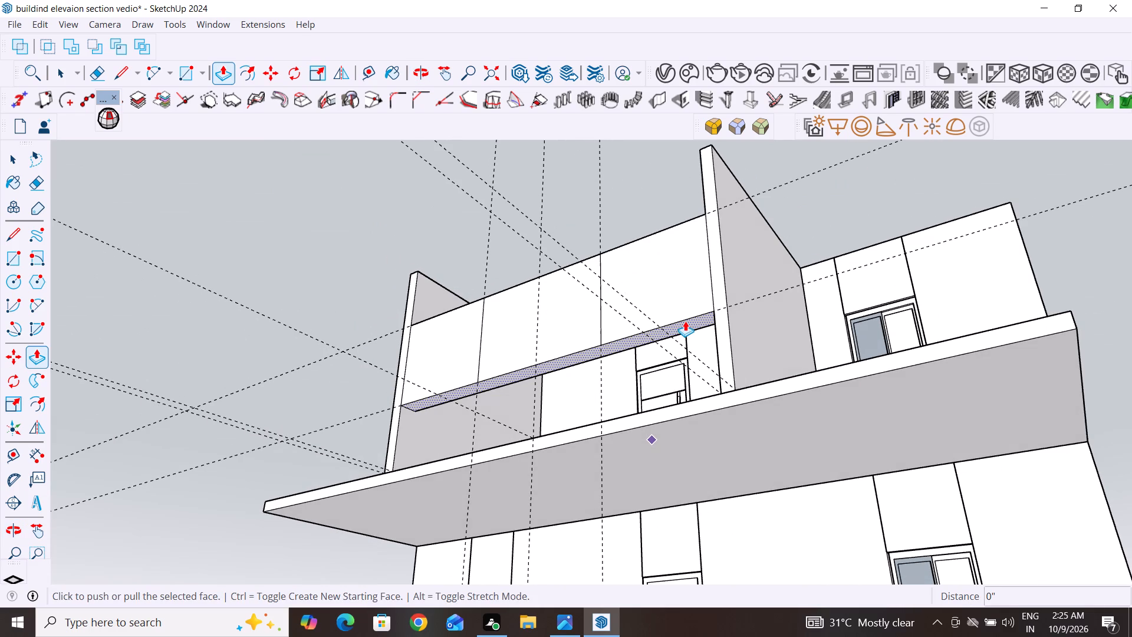
pyautogui.scroll(3, 693, 327)
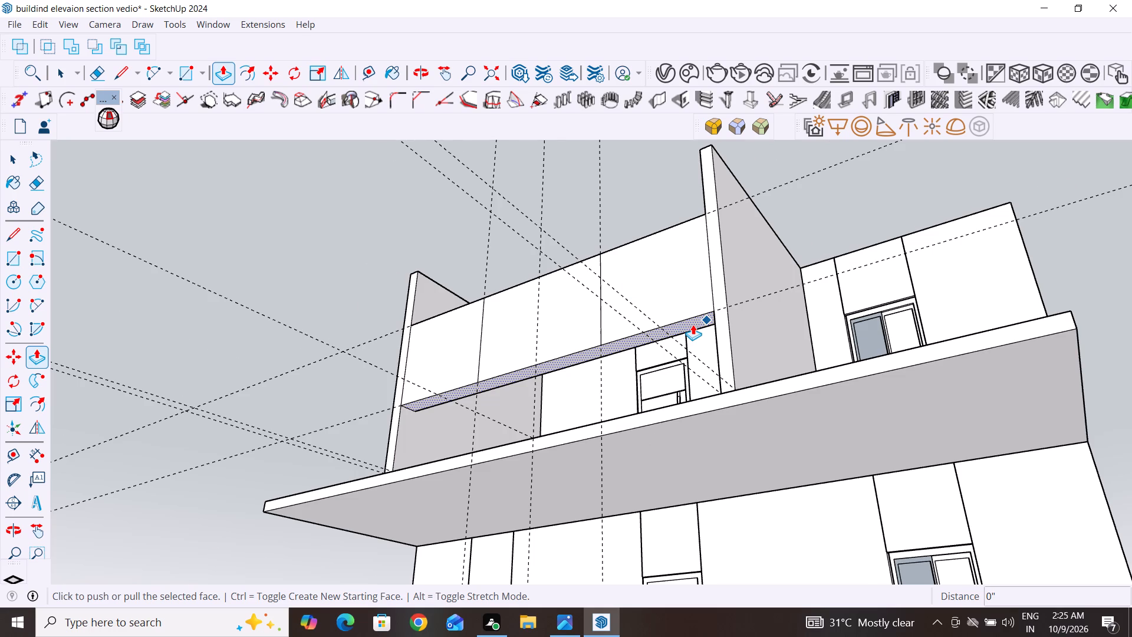
pyautogui.click(698, 320)
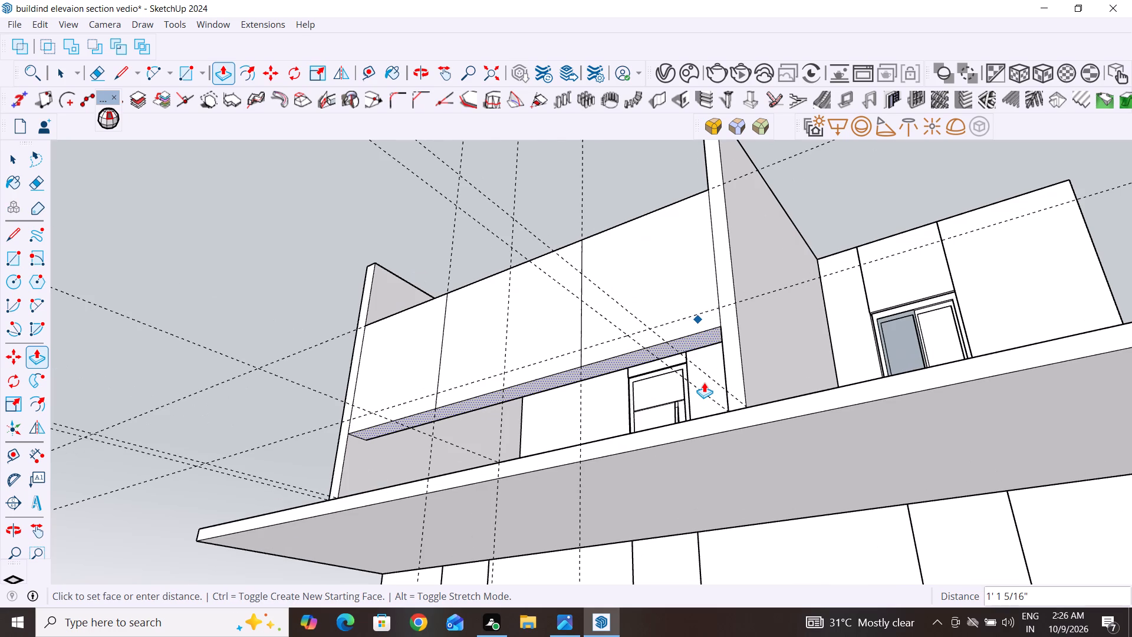
pyautogui.moveTo(705, 396); pyautogui.dragTo(725, 526, button='middle')
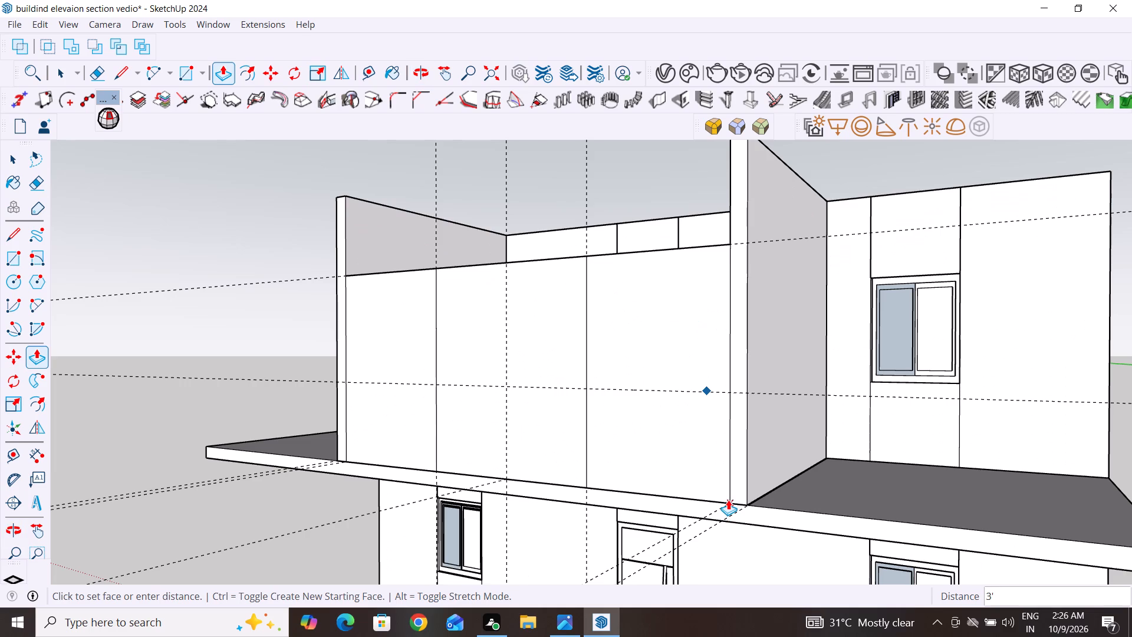
pyautogui.click(728, 500)
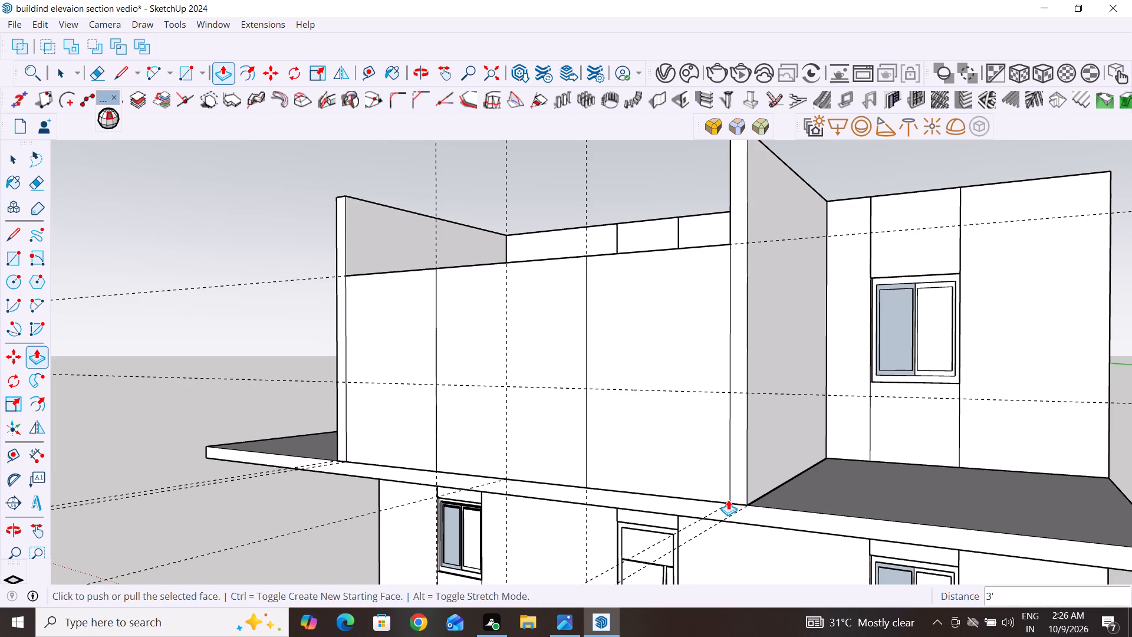
# Examine the terrace front panel and its junctions with the side walls from the front and from above.
pyautogui.scroll(1, 605, 371)
pyautogui.moveTo(614, 386); pyautogui.dragTo(738, 537, button='middle')
pyautogui.scroll(-1, 721, 492)
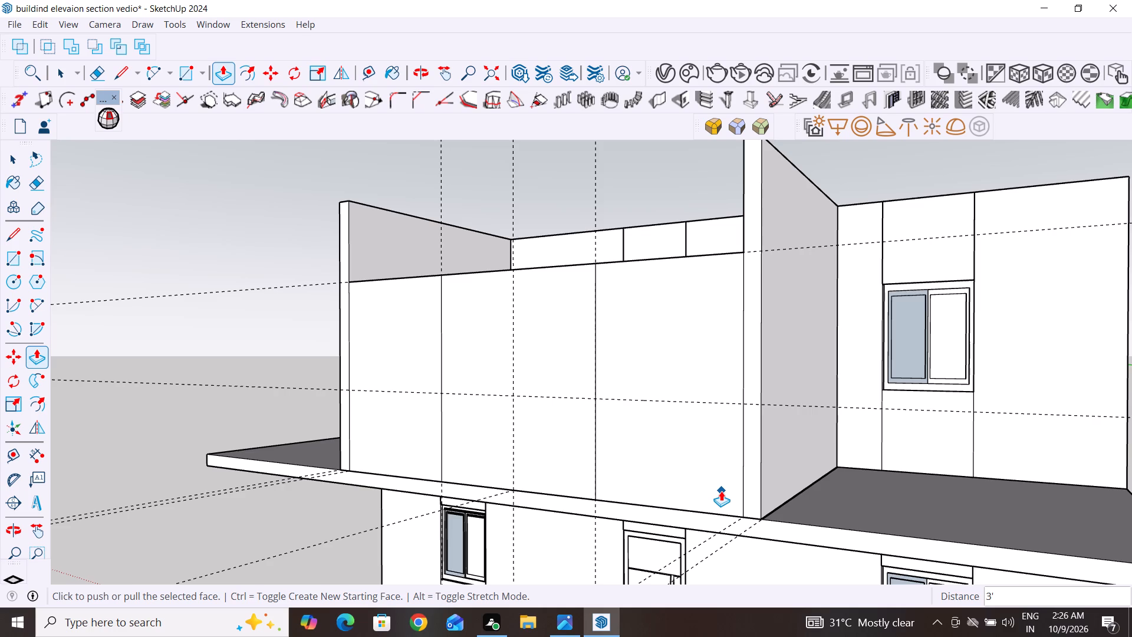
pyautogui.scroll(-7, 721, 491)
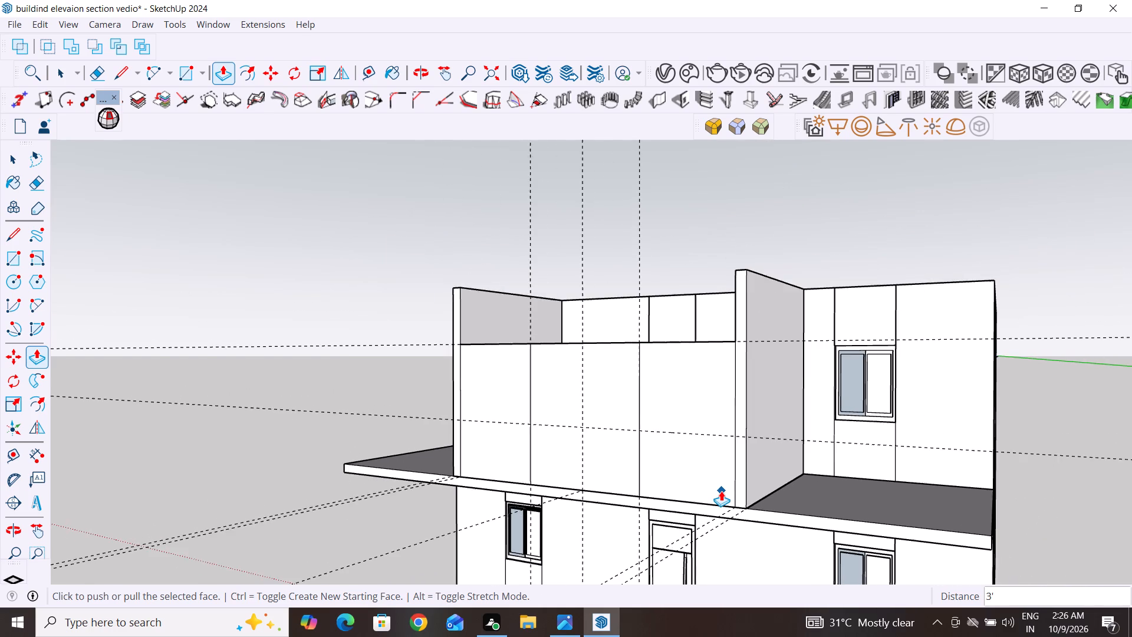
pyautogui.scroll(-2, 721, 491)
pyautogui.moveTo(721, 491); pyautogui.dragTo(766, 501, button='middle')
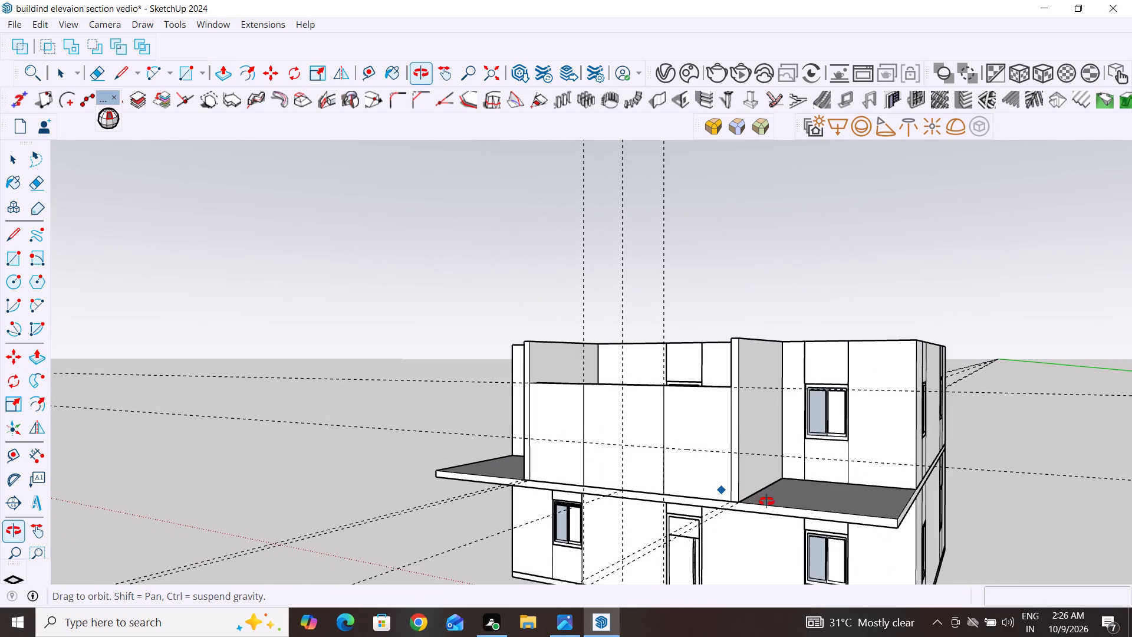
pyautogui.moveTo(766, 501); pyautogui.dragTo(769, 503, button='middle')
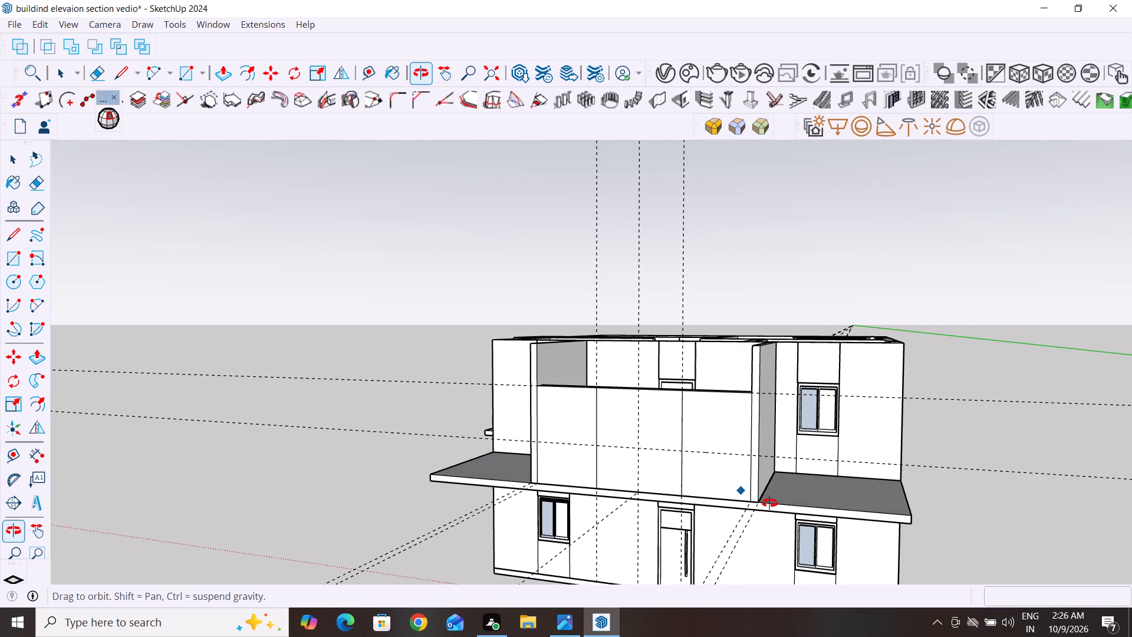
pyautogui.moveTo(769, 503); pyautogui.dragTo(781, 505, button='middle')
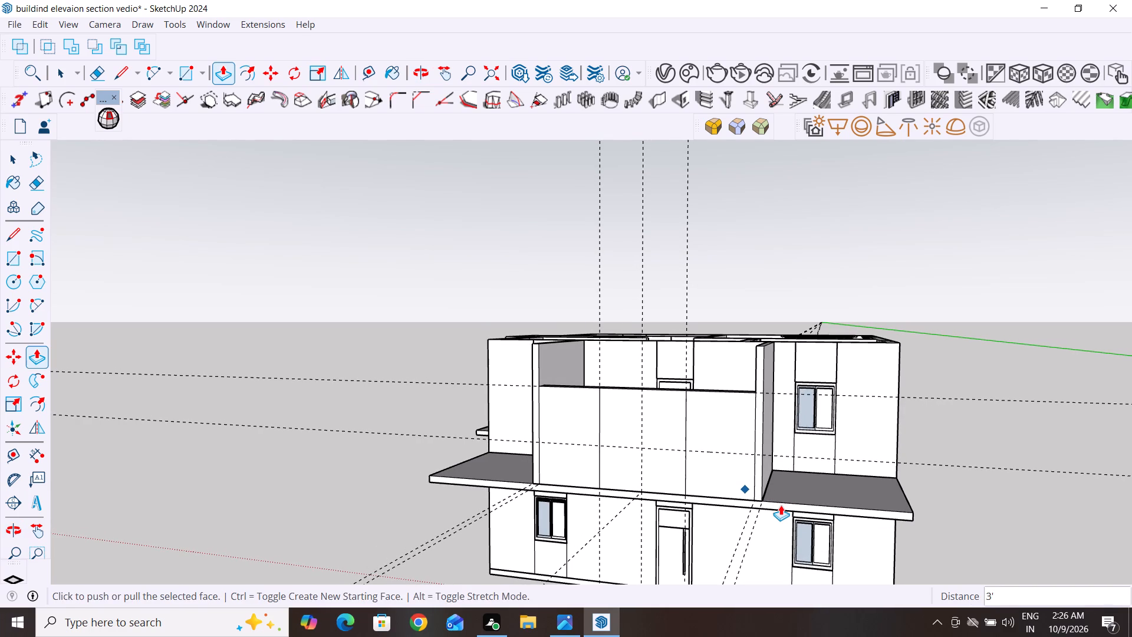
pyautogui.moveTo(780, 439); pyautogui.dragTo(789, 469, button='middle')
pyautogui.moveTo(789, 469); pyautogui.dragTo(729, 562, button='middle')
pyautogui.scroll(4, 676, 467)
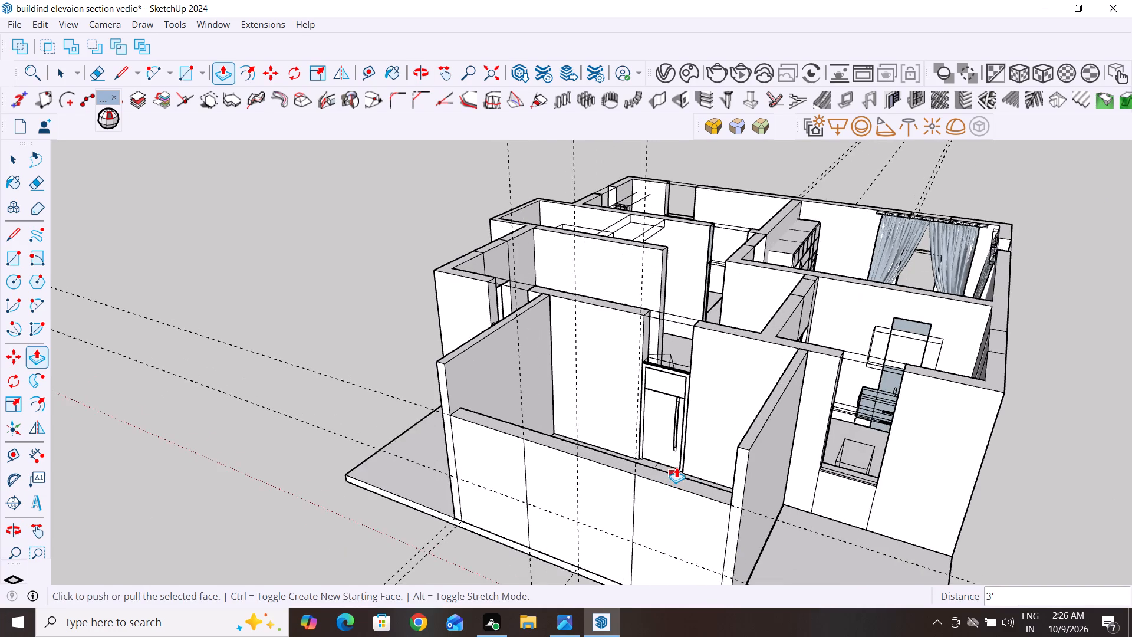
pyautogui.scroll(4, 676, 467)
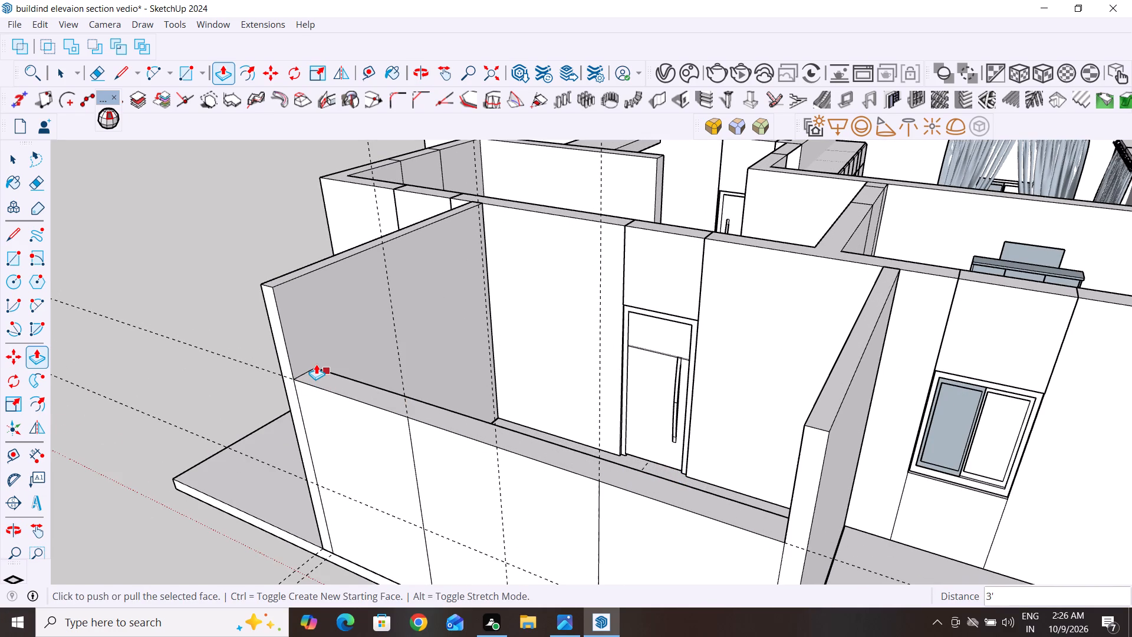
# Push/Pull the terrace front panel's top face 3' up to the tops of the side walls.
pyautogui.scroll(-3, 316, 364)
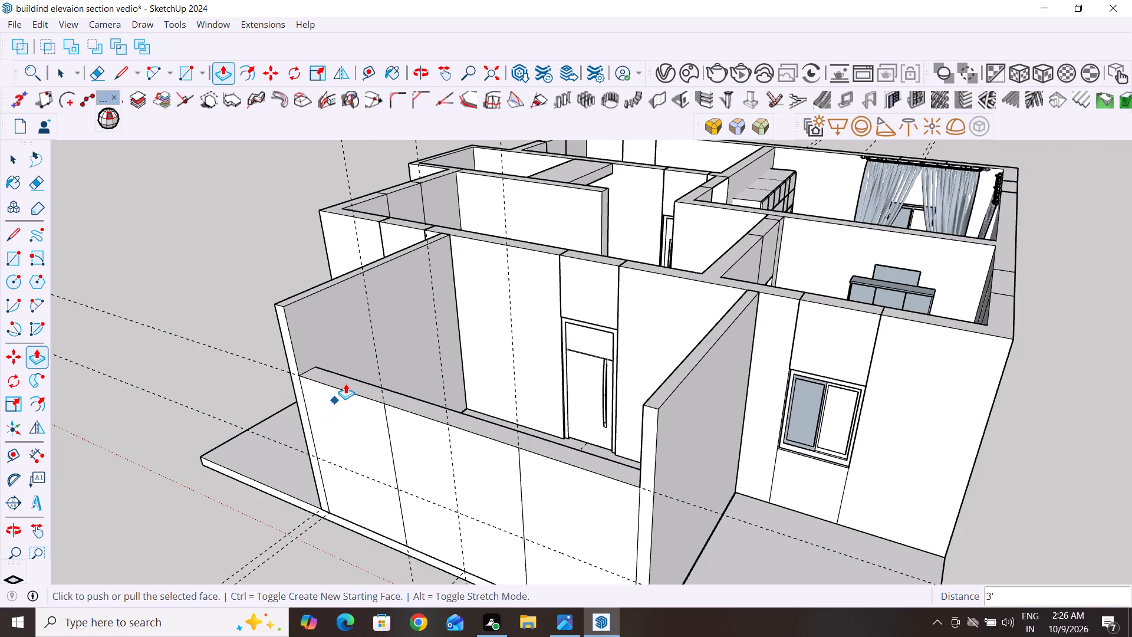
pyautogui.click(16, 165)
pyautogui.scroll(2, 328, 388)
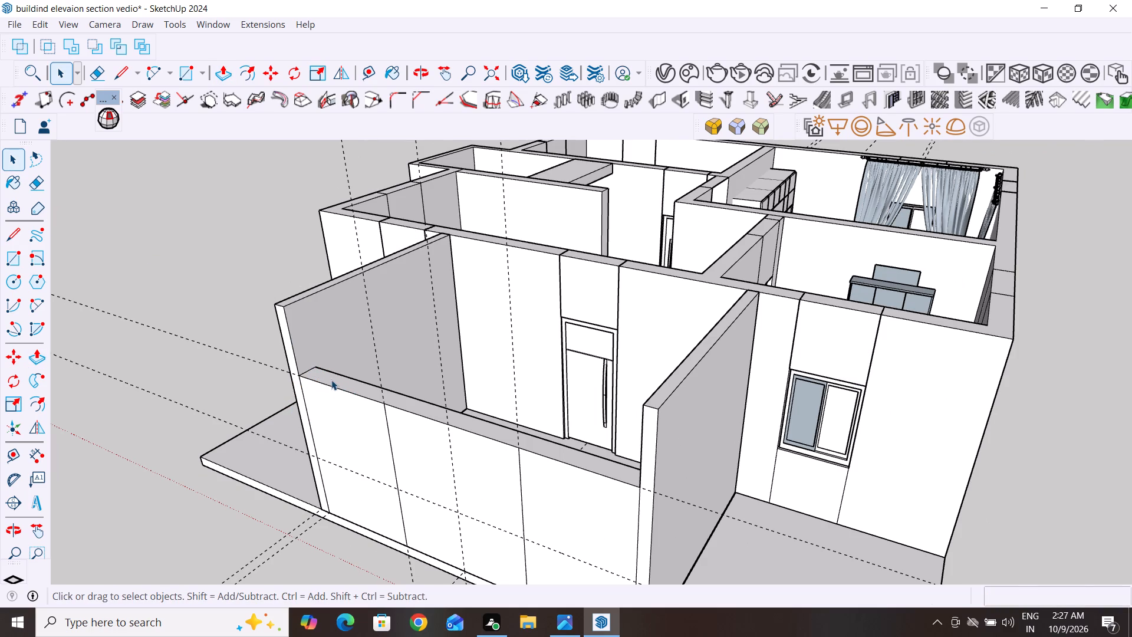
pyautogui.scroll(2, 331, 380)
pyautogui.doubleClick(331, 380)
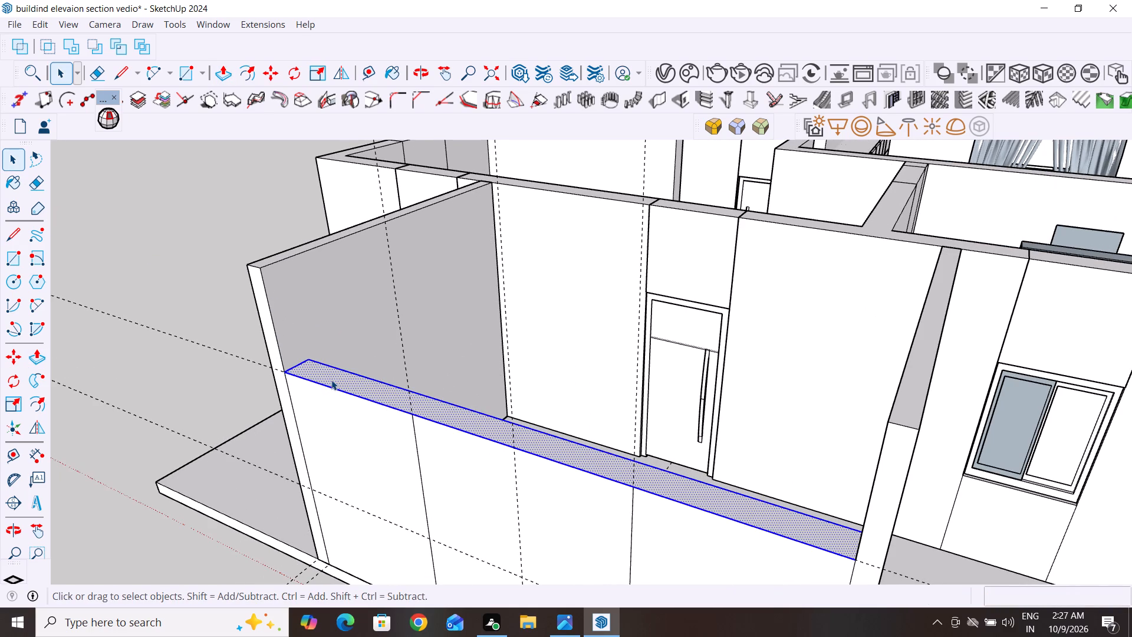
pyautogui.click(225, 71)
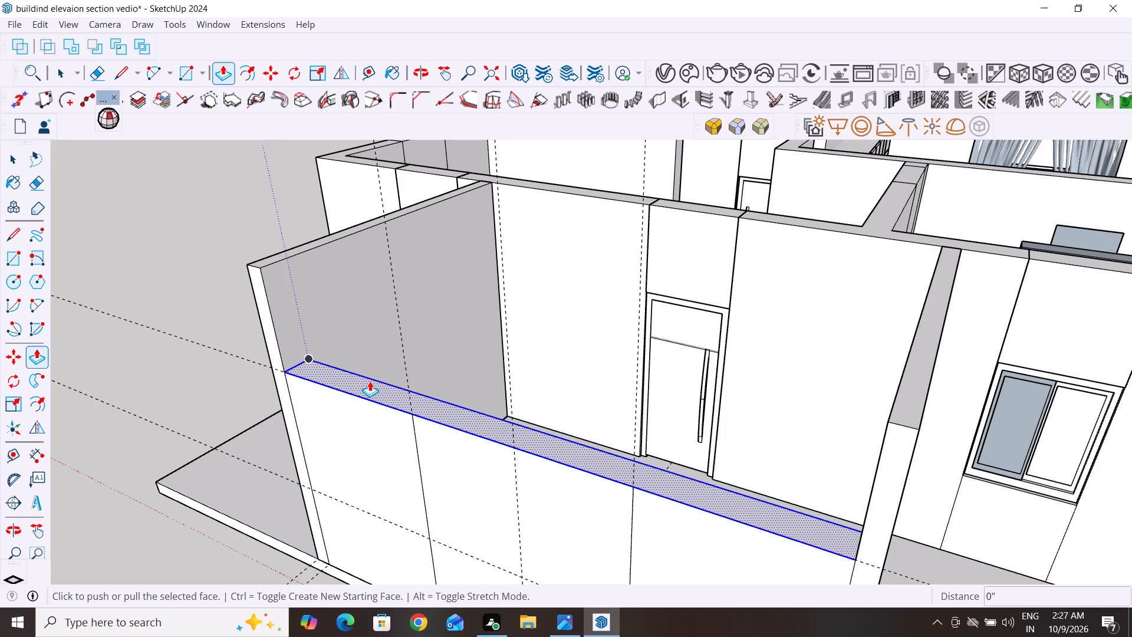
pyautogui.click(371, 383)
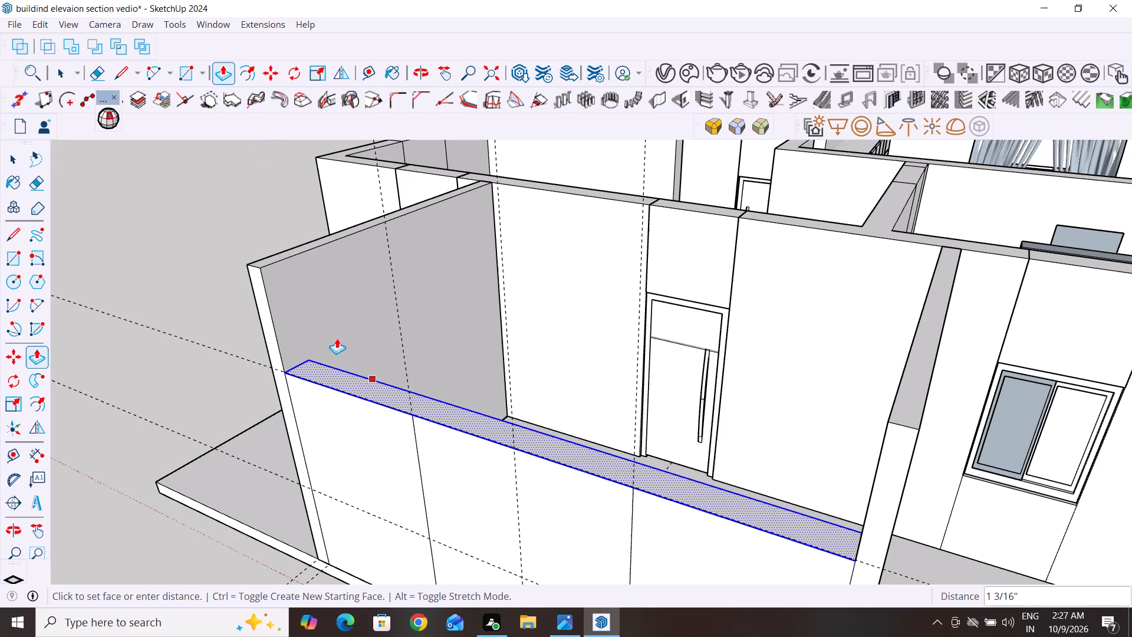
pyautogui.click(258, 264)
# Draw a 4' by 6' rectangle on the front panel between the two vertical lines and the two horizontal guides.
pyautogui.scroll(-10, 611, 407)
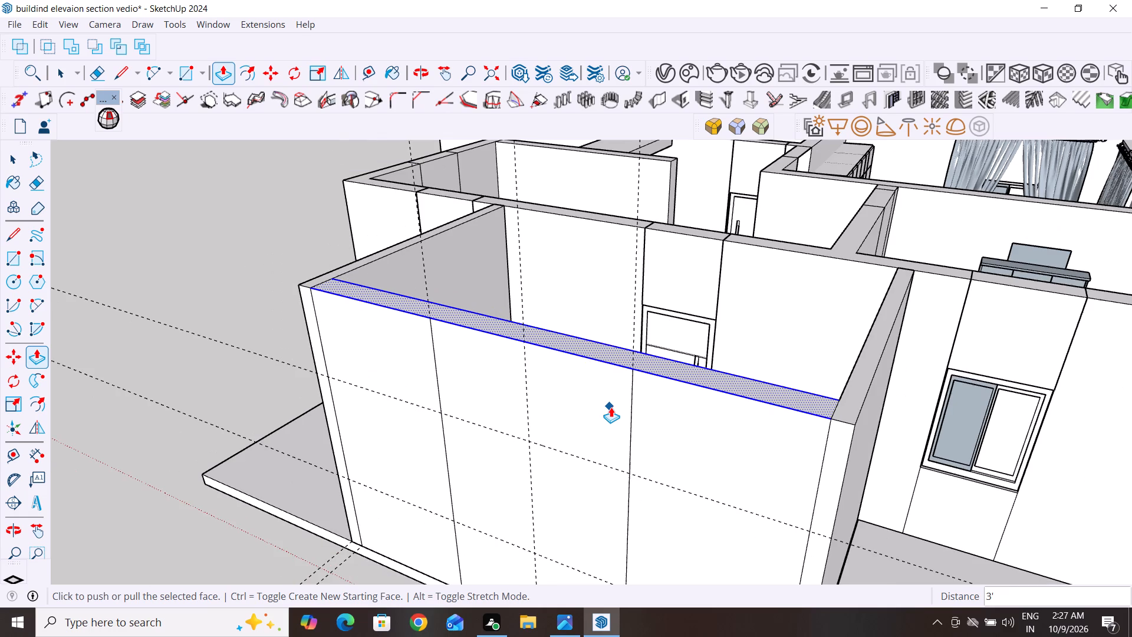
pyautogui.scroll(-4, 611, 407)
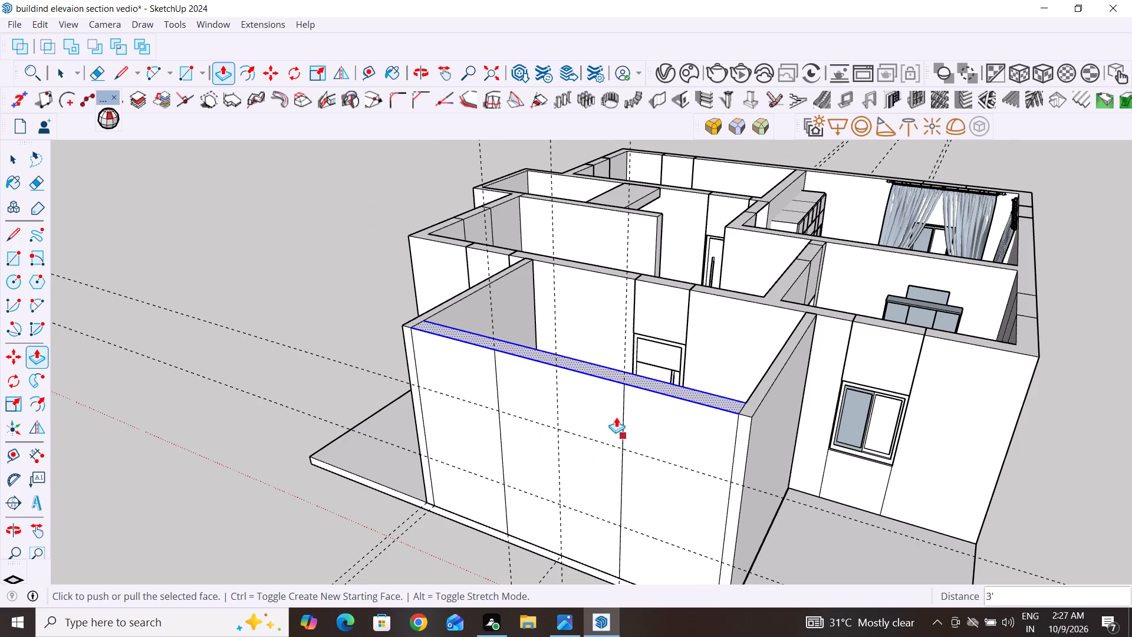
pyautogui.moveTo(624, 417); pyautogui.dragTo(729, 433, button='middle')
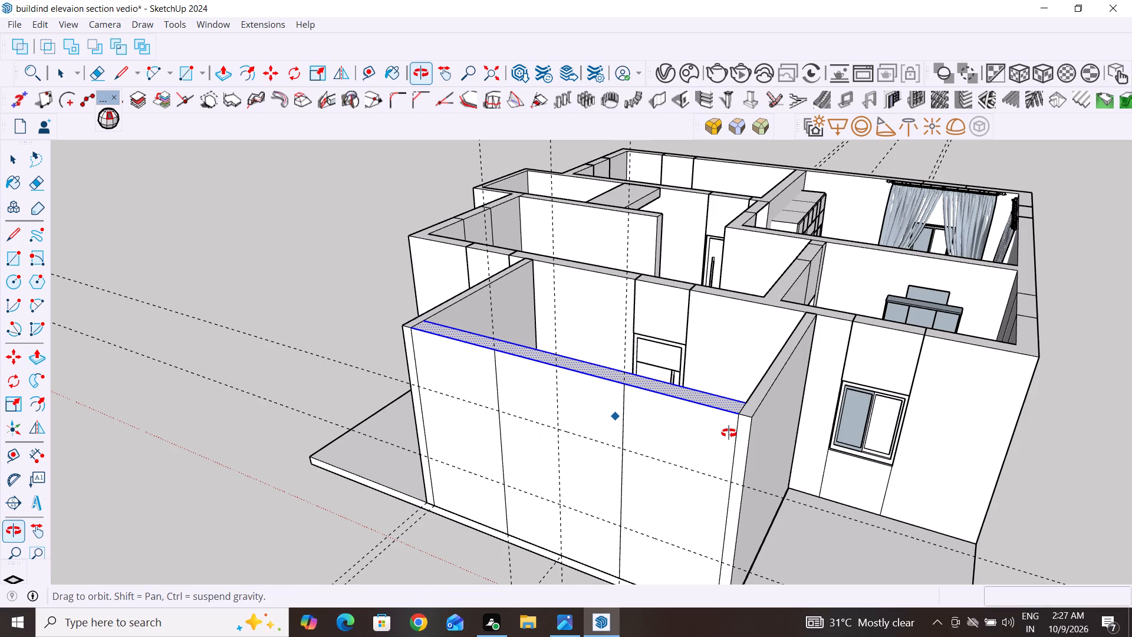
pyautogui.moveTo(729, 433); pyautogui.dragTo(745, 339, button='middle')
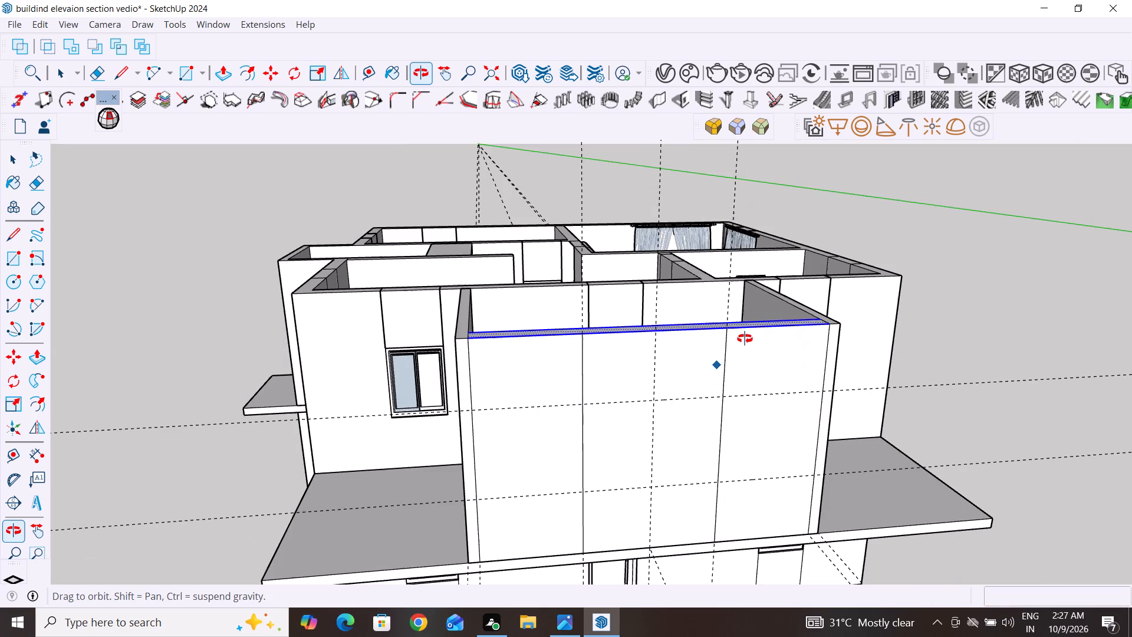
pyautogui.moveTo(745, 339); pyautogui.dragTo(730, 333, button='middle')
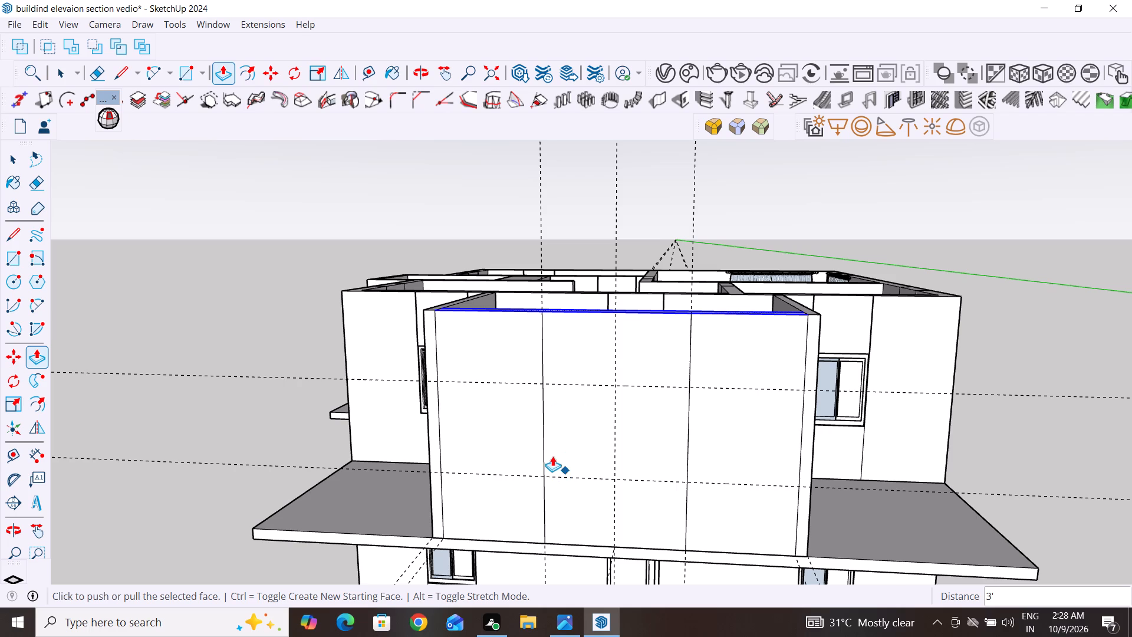
pyautogui.scroll(1, 552, 456)
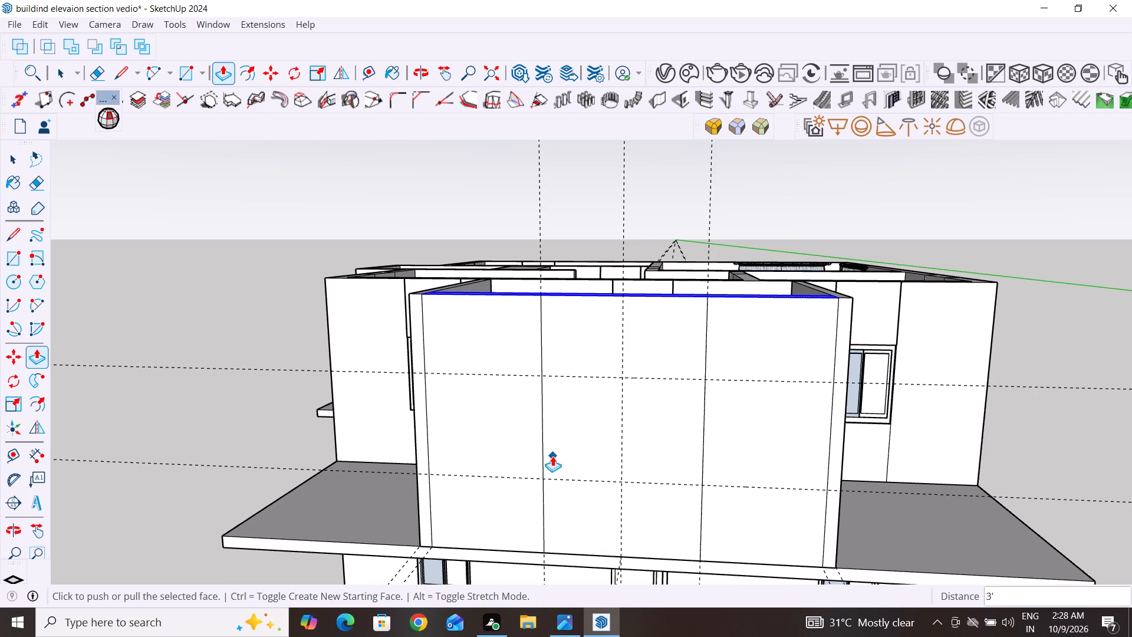
pyautogui.click(7, 165)
pyautogui.click(174, 249)
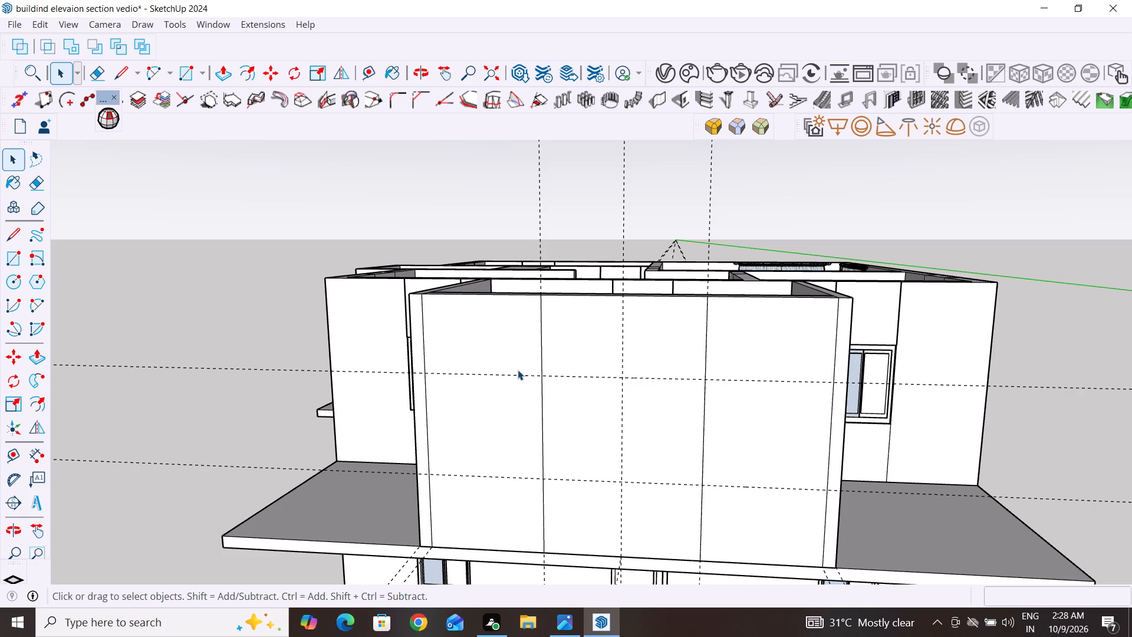
pyautogui.scroll(-4, 373, 416)
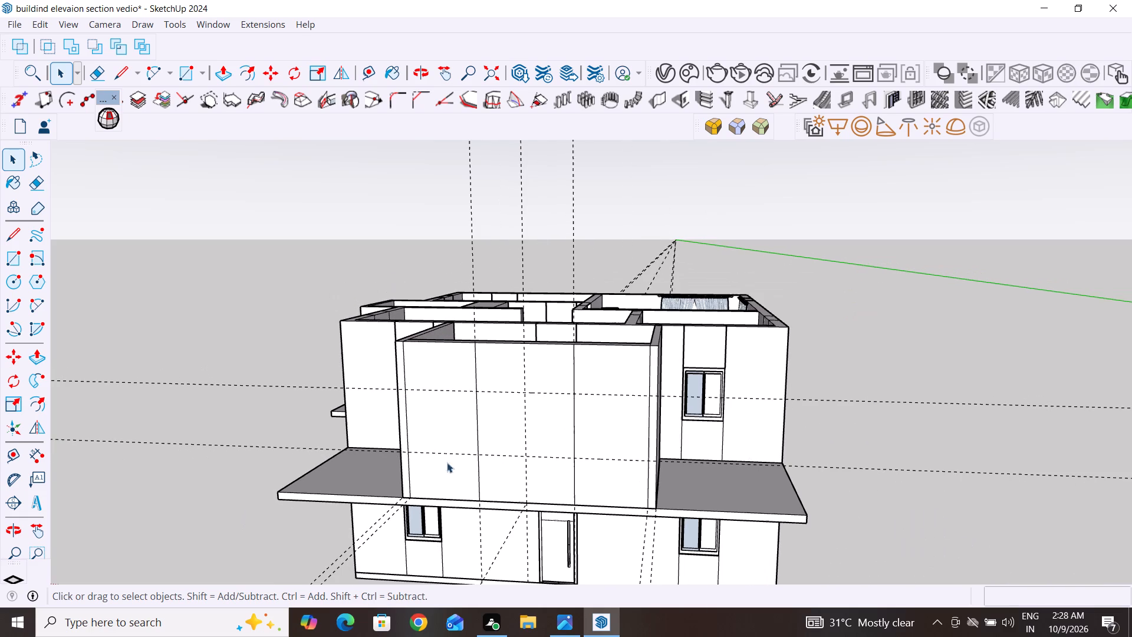
pyautogui.click(12, 262)
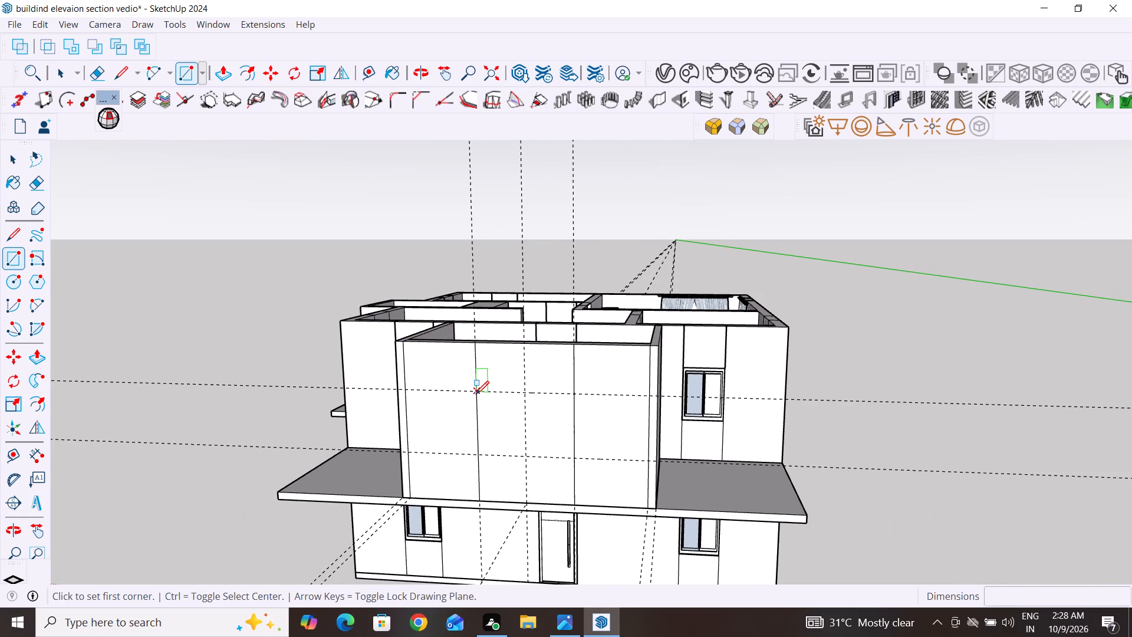
pyautogui.click(476, 394)
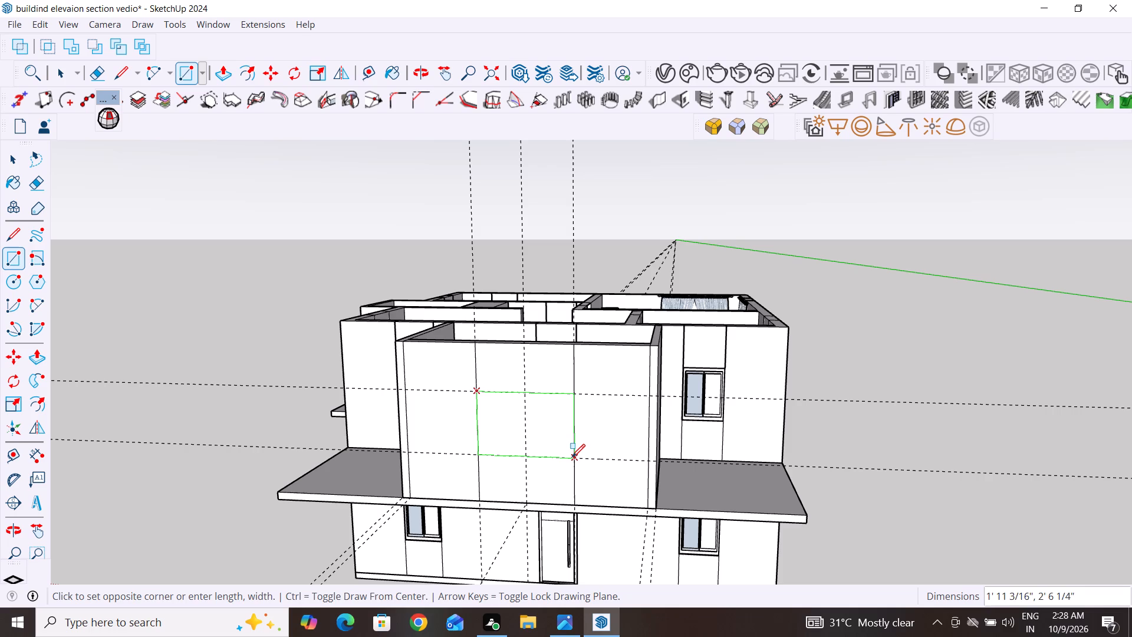
pyautogui.click(572, 457)
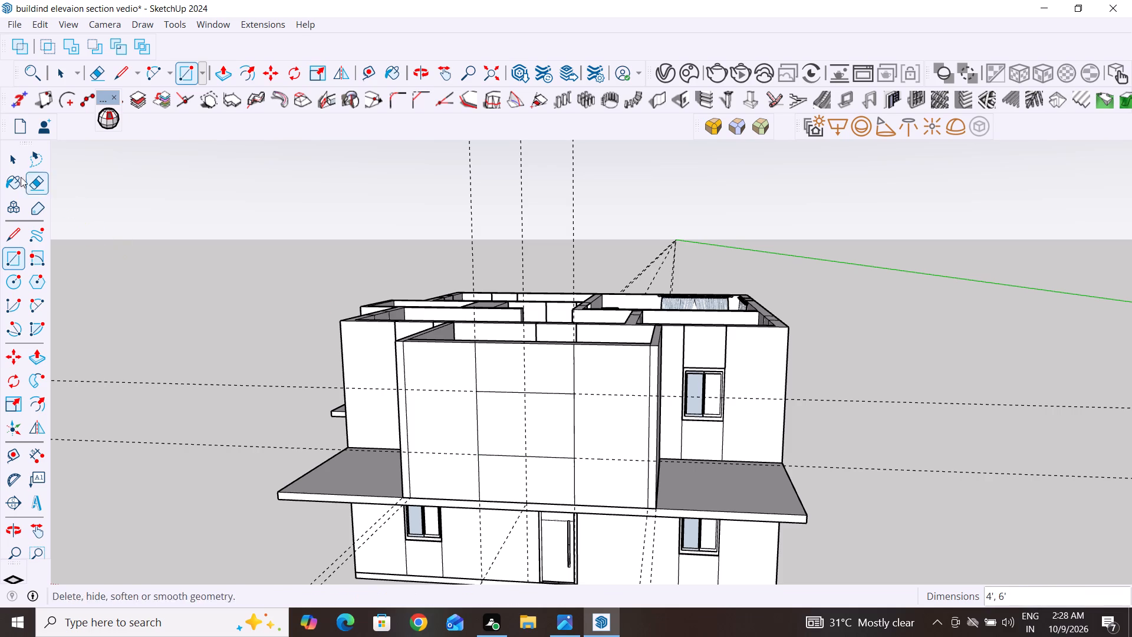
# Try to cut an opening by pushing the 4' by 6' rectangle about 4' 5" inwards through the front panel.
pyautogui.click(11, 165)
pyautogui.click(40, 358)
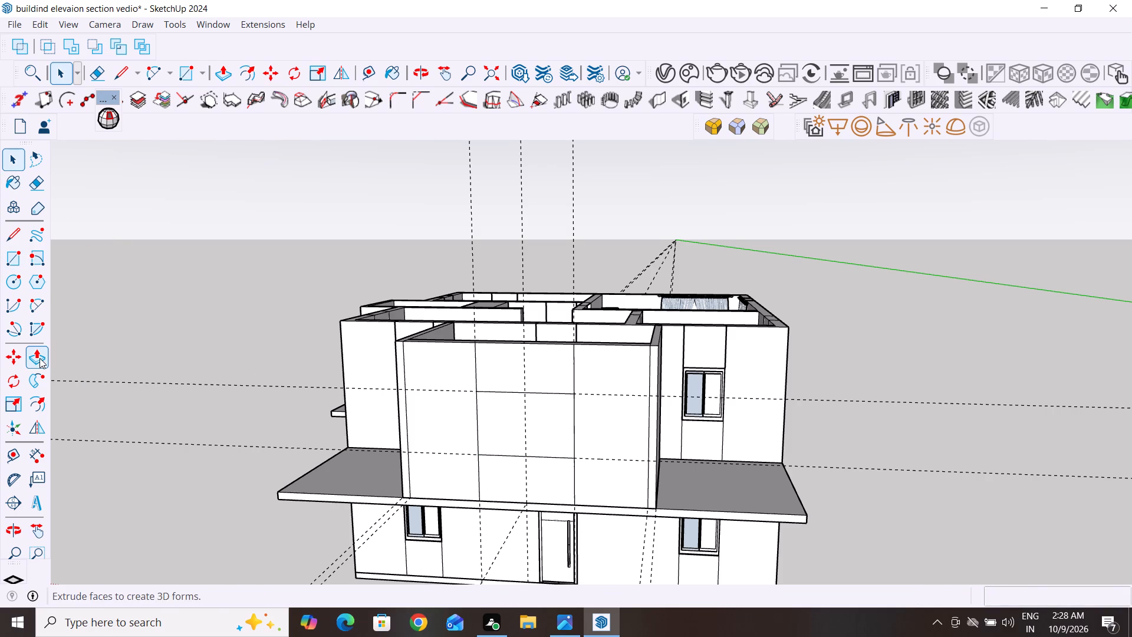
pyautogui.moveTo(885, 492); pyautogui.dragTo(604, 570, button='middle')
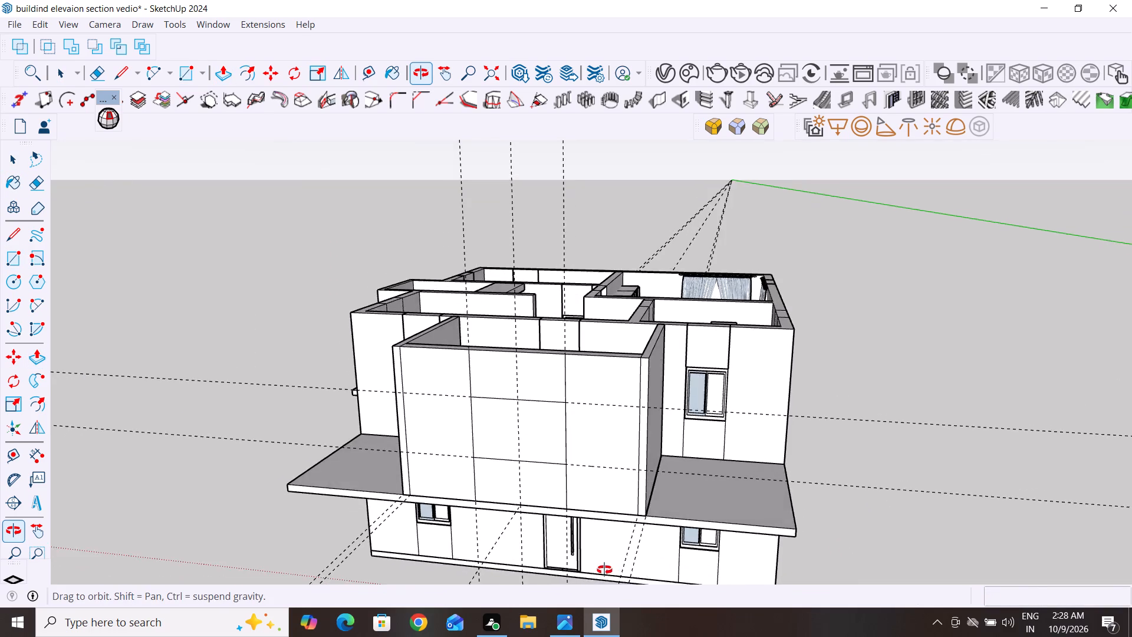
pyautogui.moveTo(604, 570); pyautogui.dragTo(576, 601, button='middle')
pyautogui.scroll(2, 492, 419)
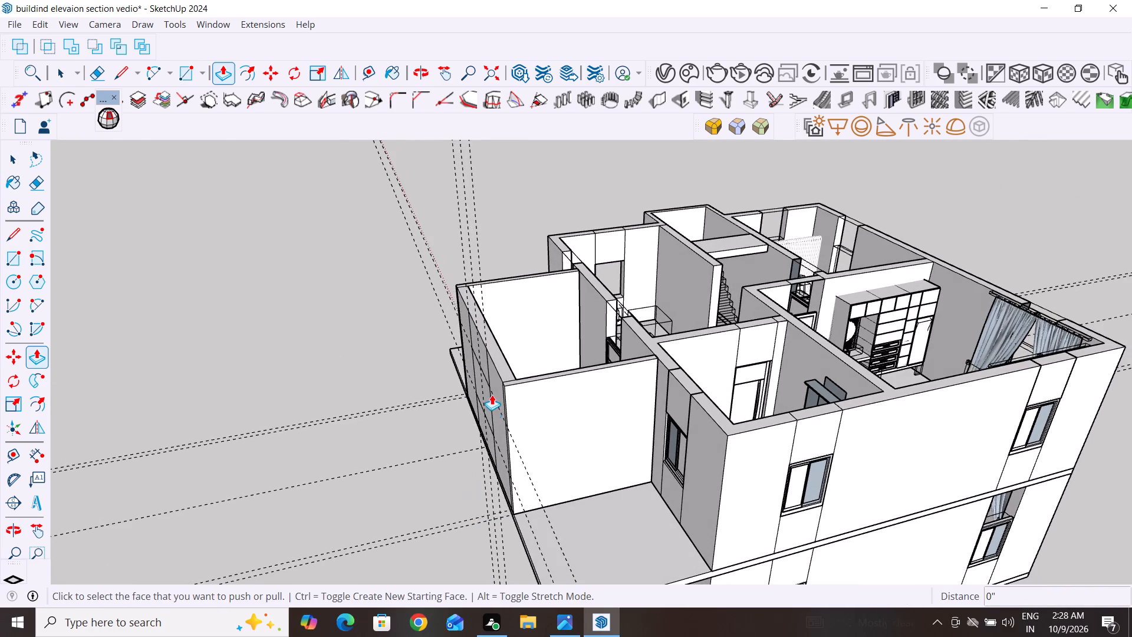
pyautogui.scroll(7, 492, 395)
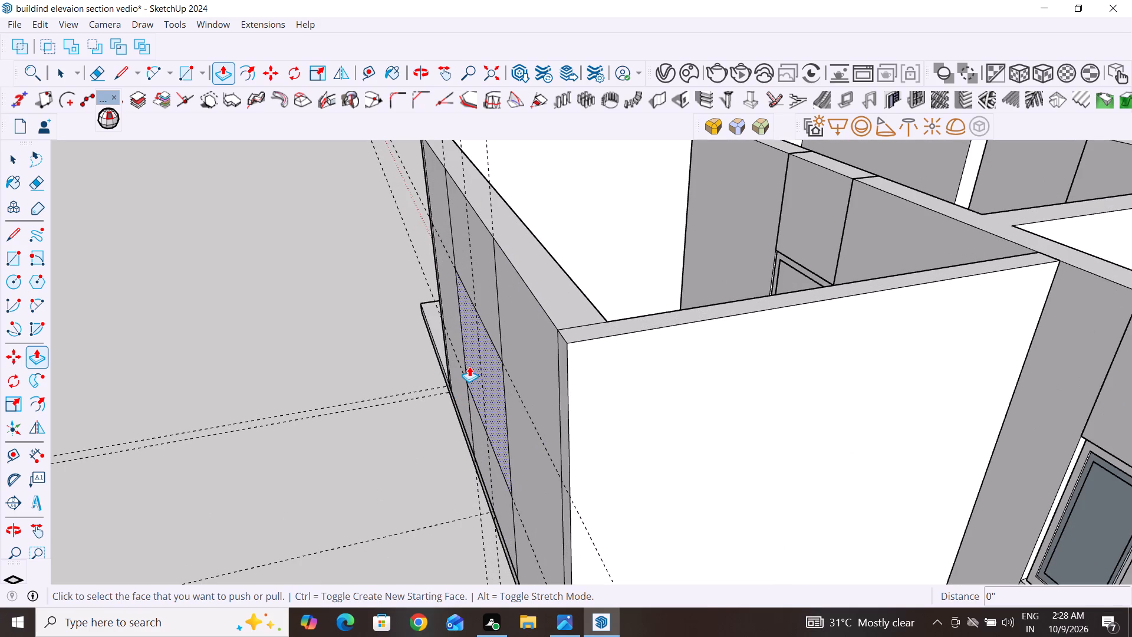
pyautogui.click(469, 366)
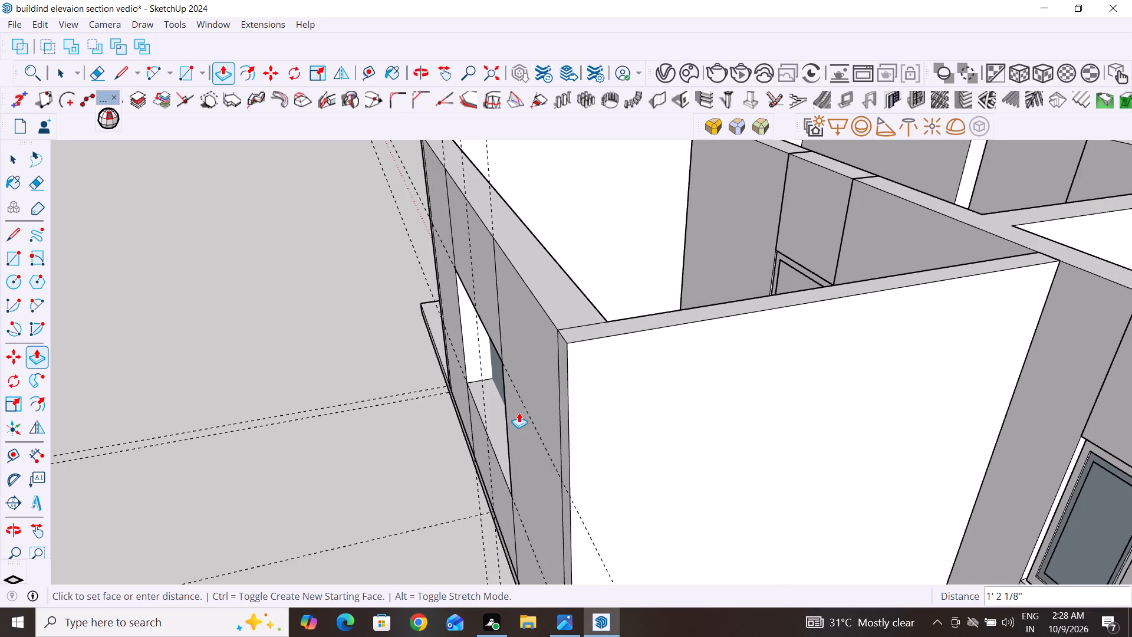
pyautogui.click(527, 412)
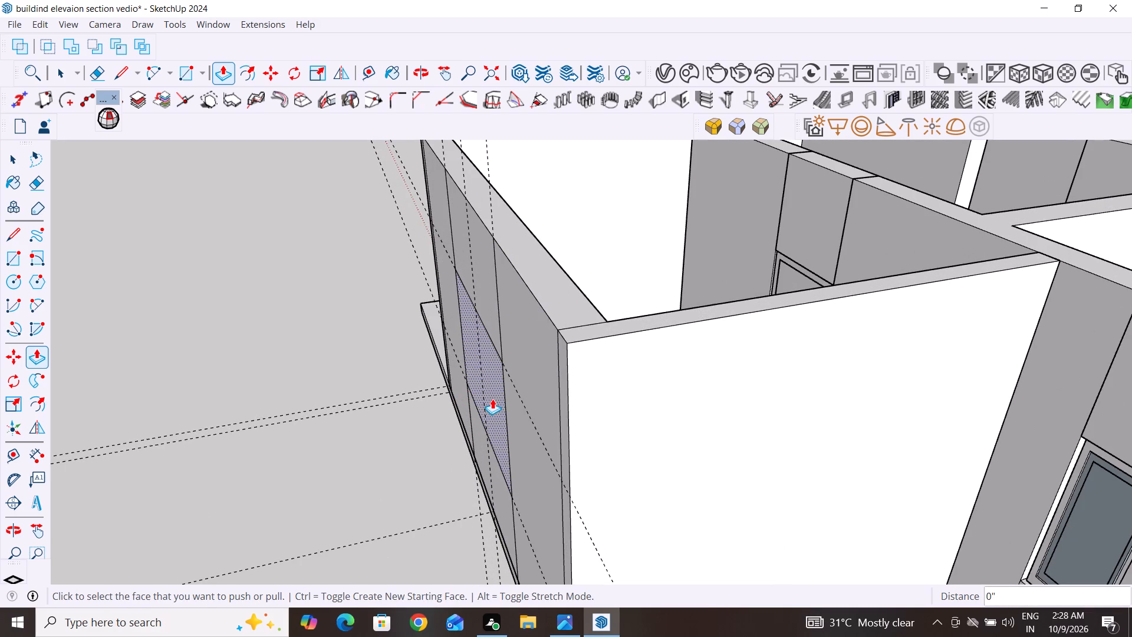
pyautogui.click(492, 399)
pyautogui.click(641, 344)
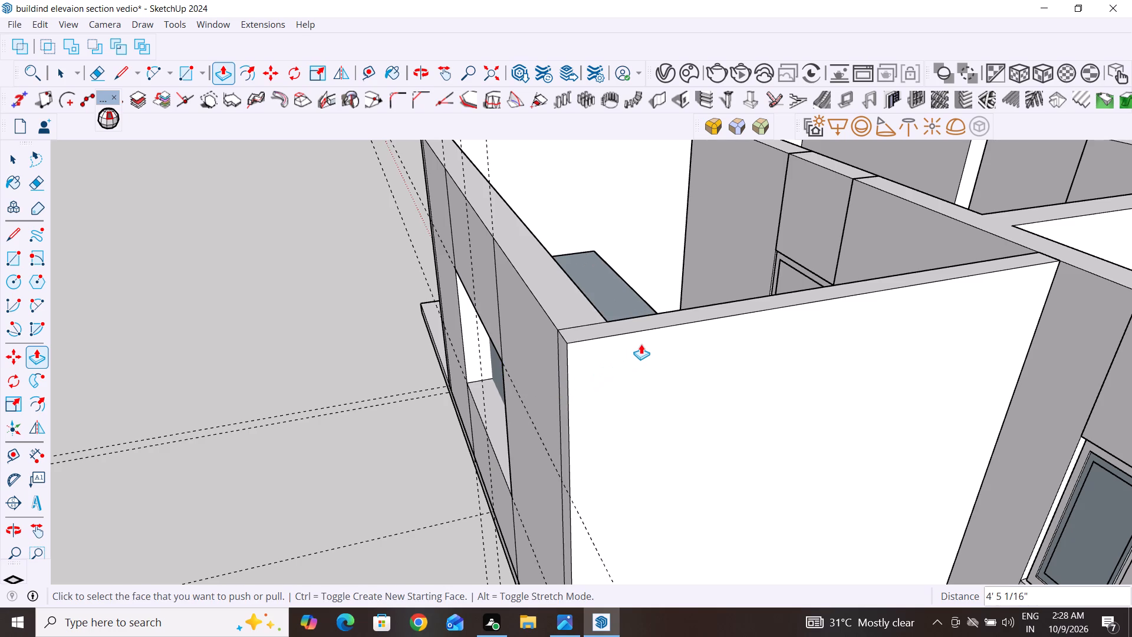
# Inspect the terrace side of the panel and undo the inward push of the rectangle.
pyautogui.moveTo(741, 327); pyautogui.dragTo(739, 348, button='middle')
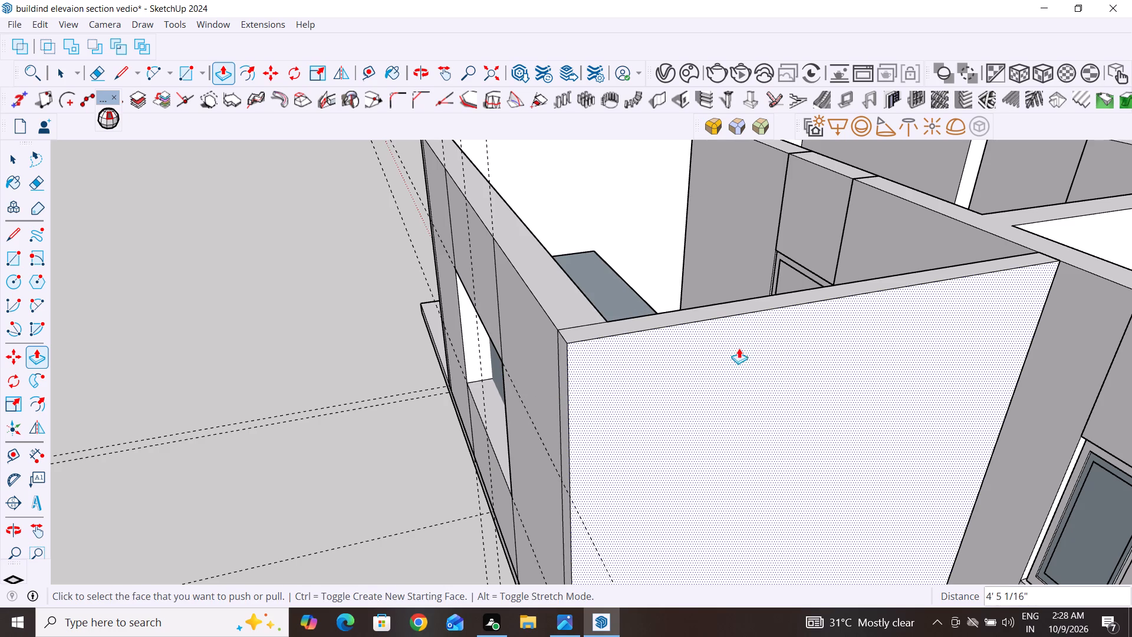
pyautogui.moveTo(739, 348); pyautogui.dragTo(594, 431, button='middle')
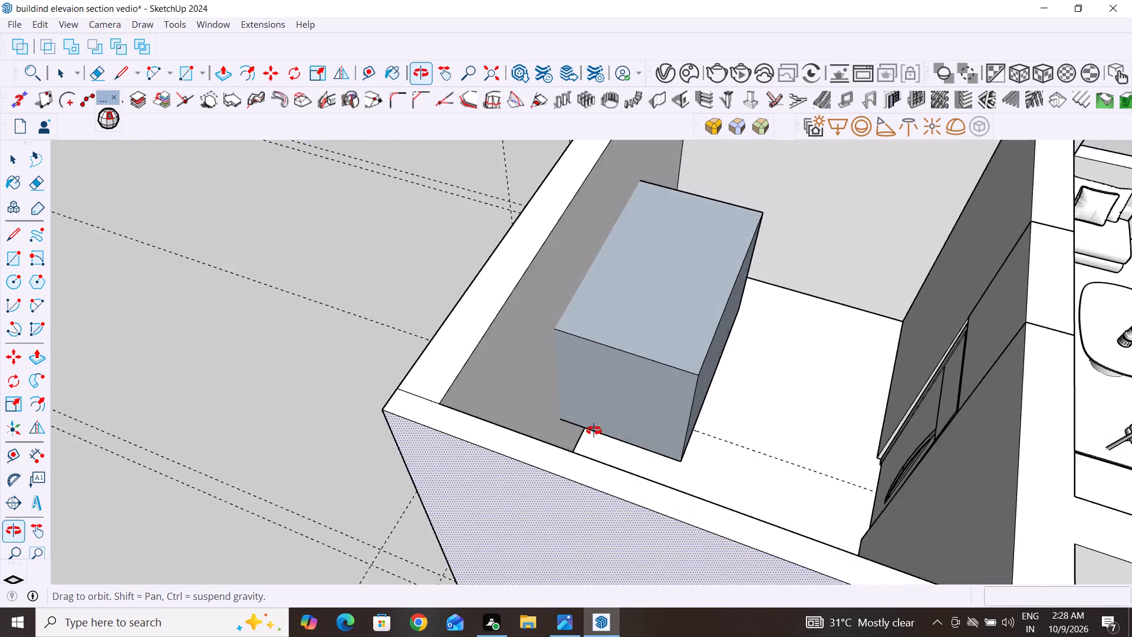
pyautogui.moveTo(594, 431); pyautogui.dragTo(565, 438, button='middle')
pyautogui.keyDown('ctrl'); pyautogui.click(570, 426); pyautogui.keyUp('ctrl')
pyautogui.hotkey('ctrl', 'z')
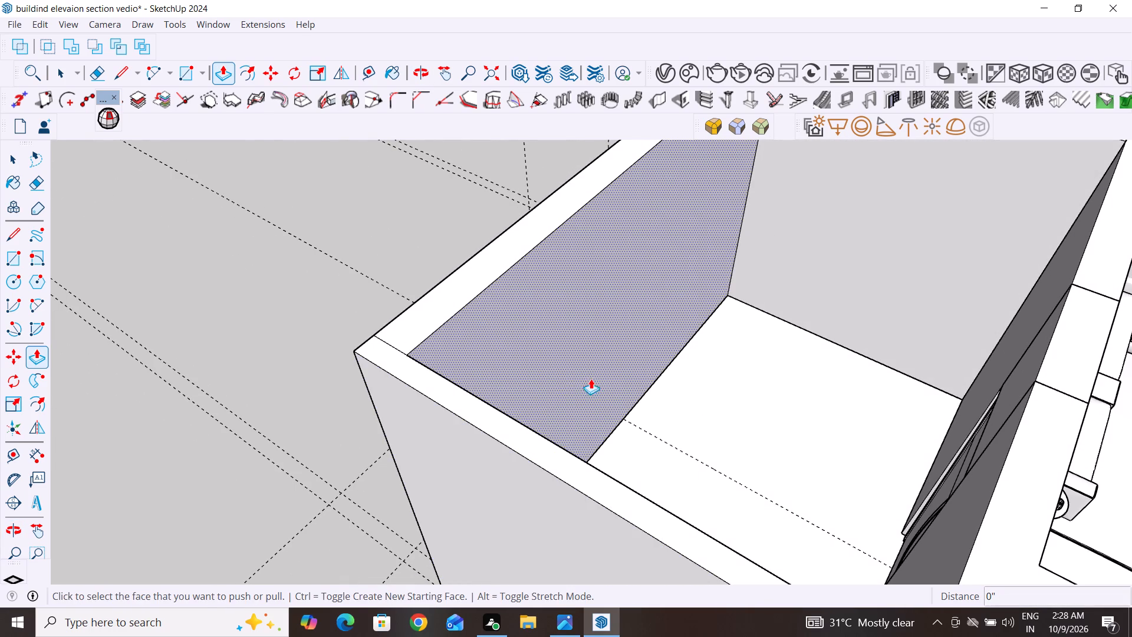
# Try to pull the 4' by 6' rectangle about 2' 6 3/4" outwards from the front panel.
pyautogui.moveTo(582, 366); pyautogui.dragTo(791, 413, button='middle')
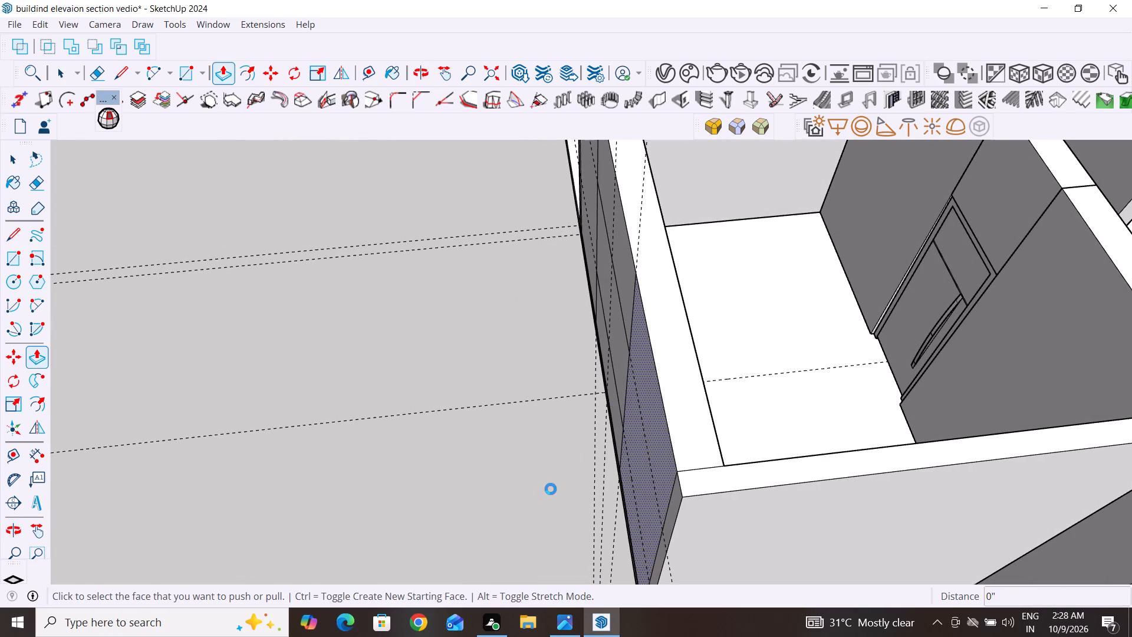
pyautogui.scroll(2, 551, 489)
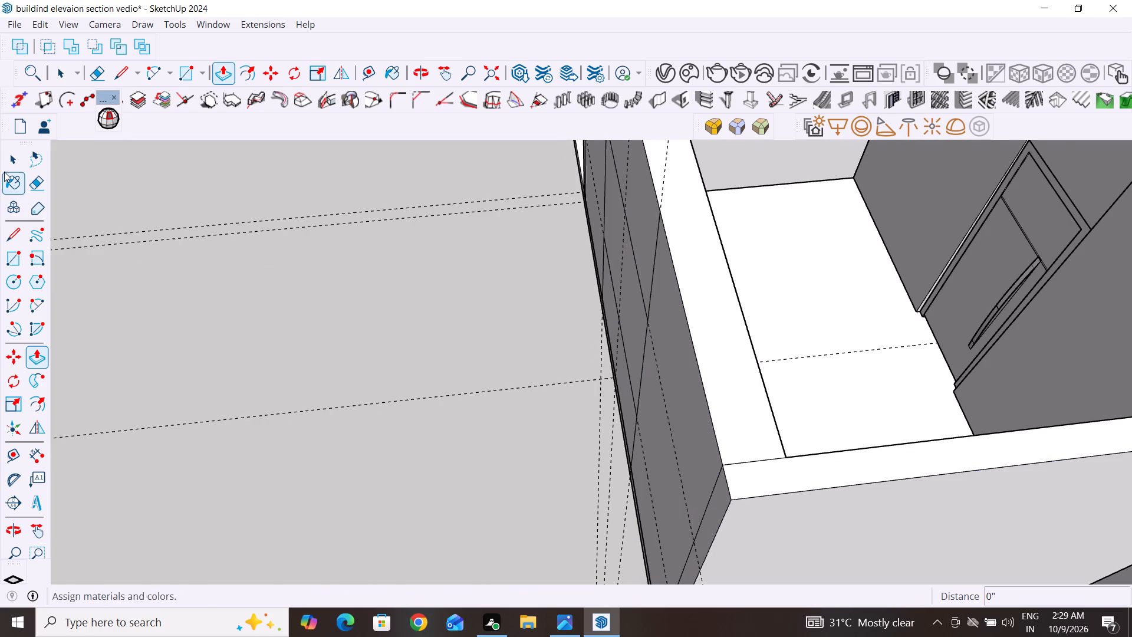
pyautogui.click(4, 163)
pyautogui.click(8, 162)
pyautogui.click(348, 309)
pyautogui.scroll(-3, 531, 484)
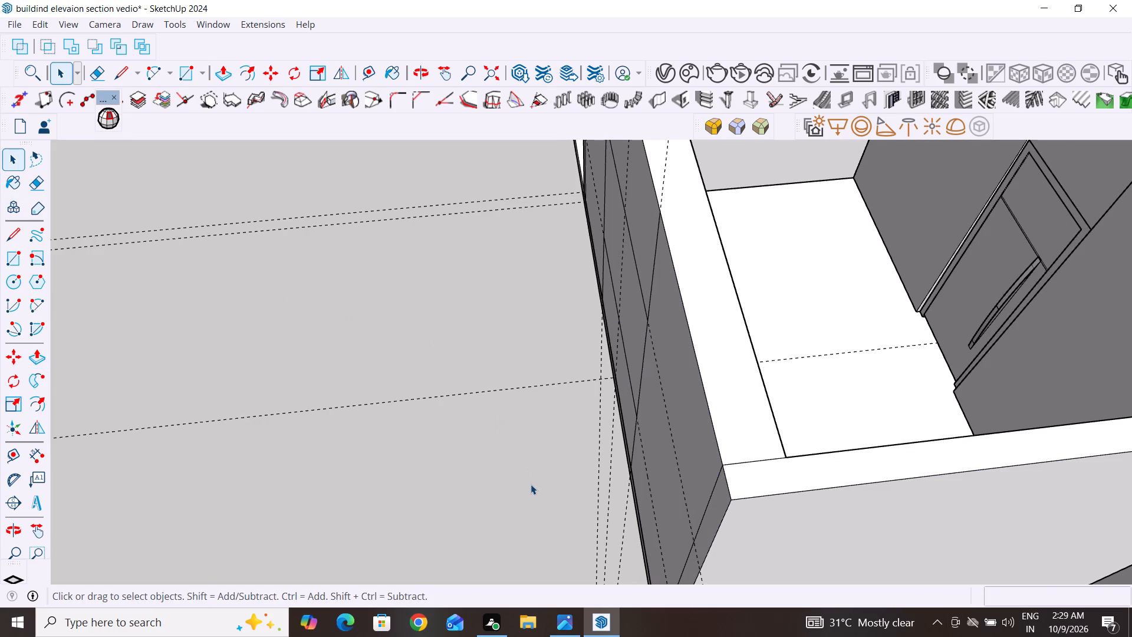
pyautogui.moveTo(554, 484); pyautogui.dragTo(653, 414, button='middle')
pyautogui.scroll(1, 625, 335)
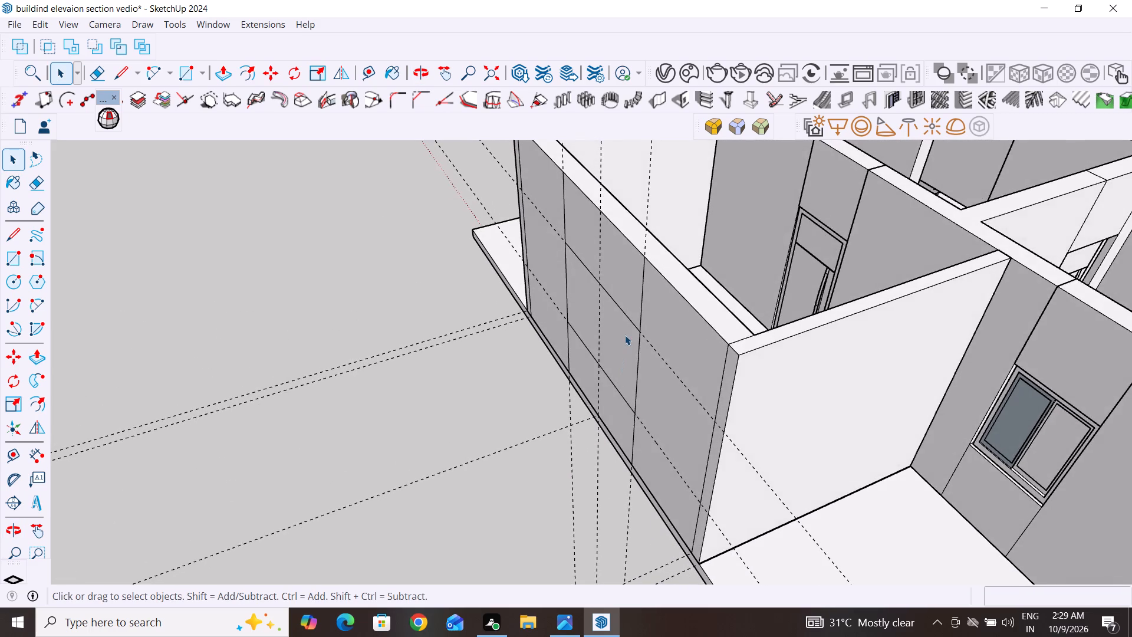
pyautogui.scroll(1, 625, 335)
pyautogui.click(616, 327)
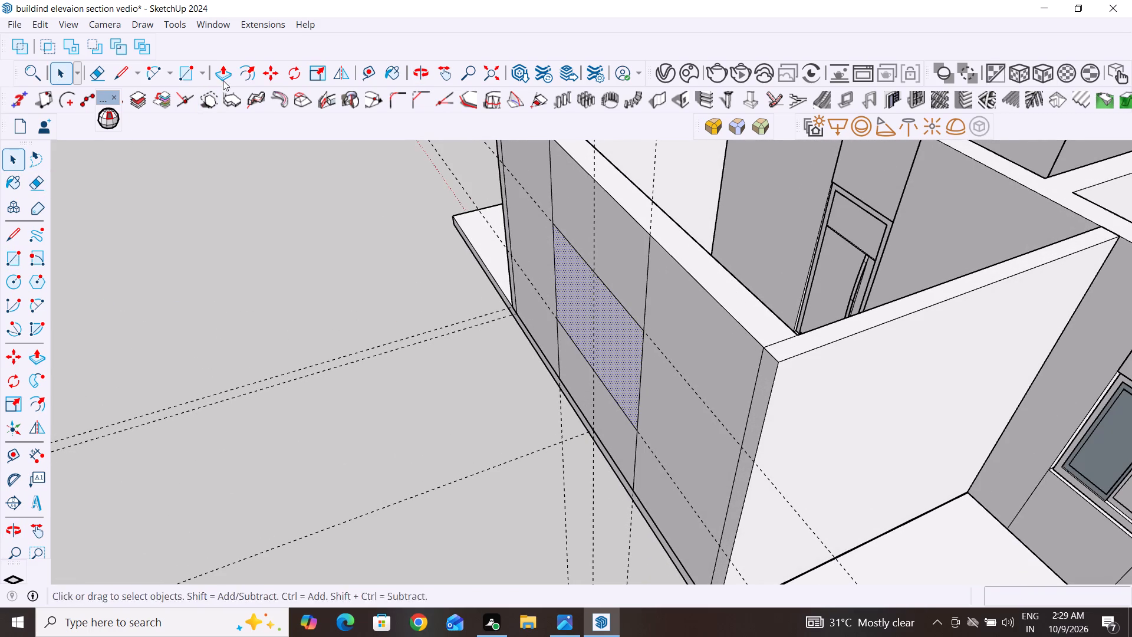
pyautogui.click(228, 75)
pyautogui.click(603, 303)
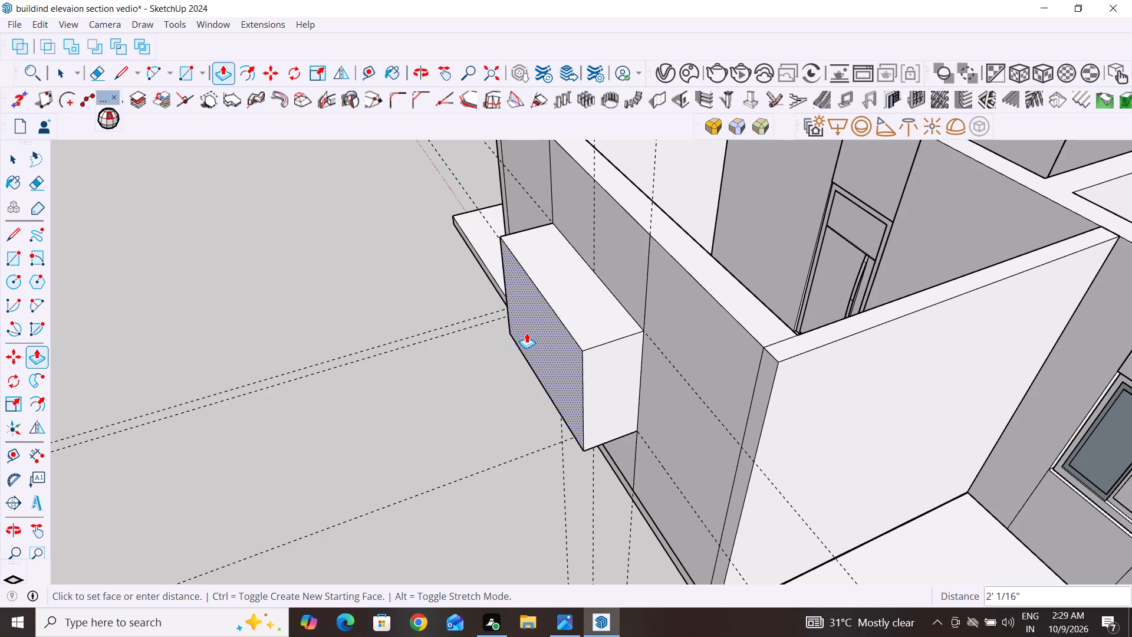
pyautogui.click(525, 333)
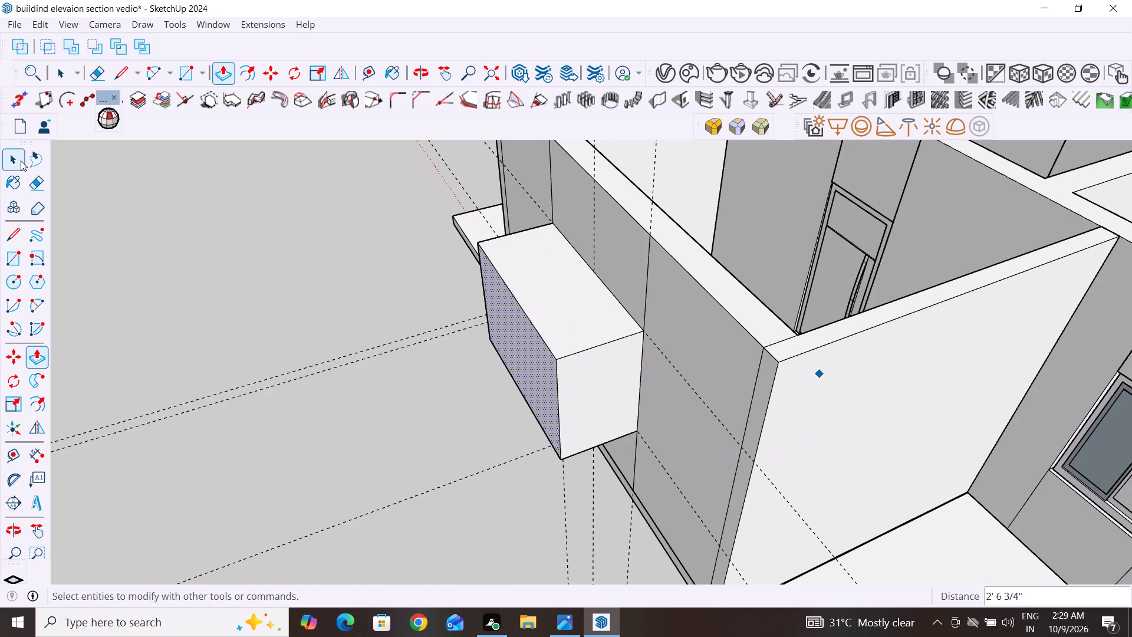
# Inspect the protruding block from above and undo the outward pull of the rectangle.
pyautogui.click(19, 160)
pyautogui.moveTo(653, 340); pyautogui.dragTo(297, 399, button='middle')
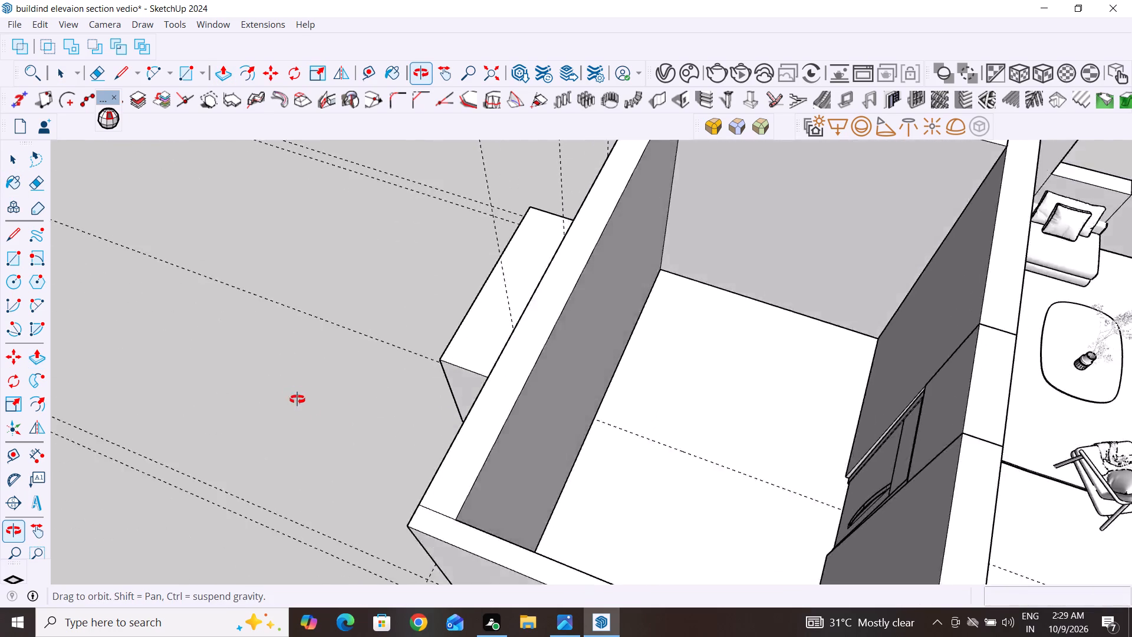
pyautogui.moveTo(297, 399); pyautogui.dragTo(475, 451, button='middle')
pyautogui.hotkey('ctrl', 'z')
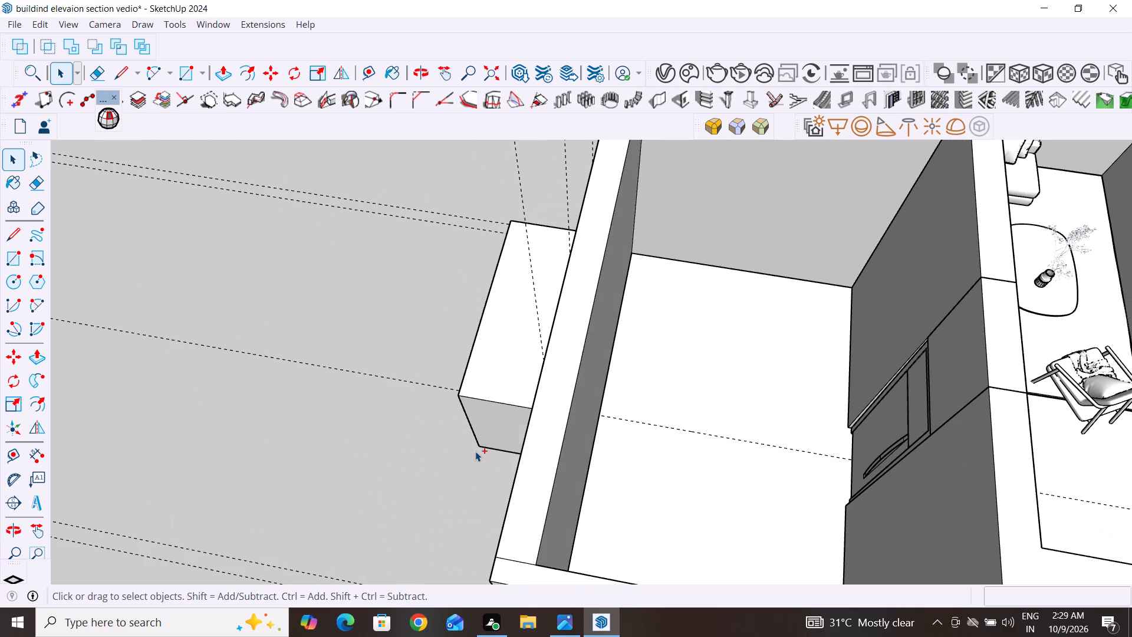
# Push the 4' by 6' rectangle 10" inwards through the terrace front panel to cut the central opening.
pyautogui.keyDown('ctrl'); pyautogui.click(475, 451); pyautogui.keyUp('ctrl')
pyautogui.moveTo(418, 454); pyautogui.dragTo(562, 393, button='middle')
pyautogui.scroll(1, 417, 454)
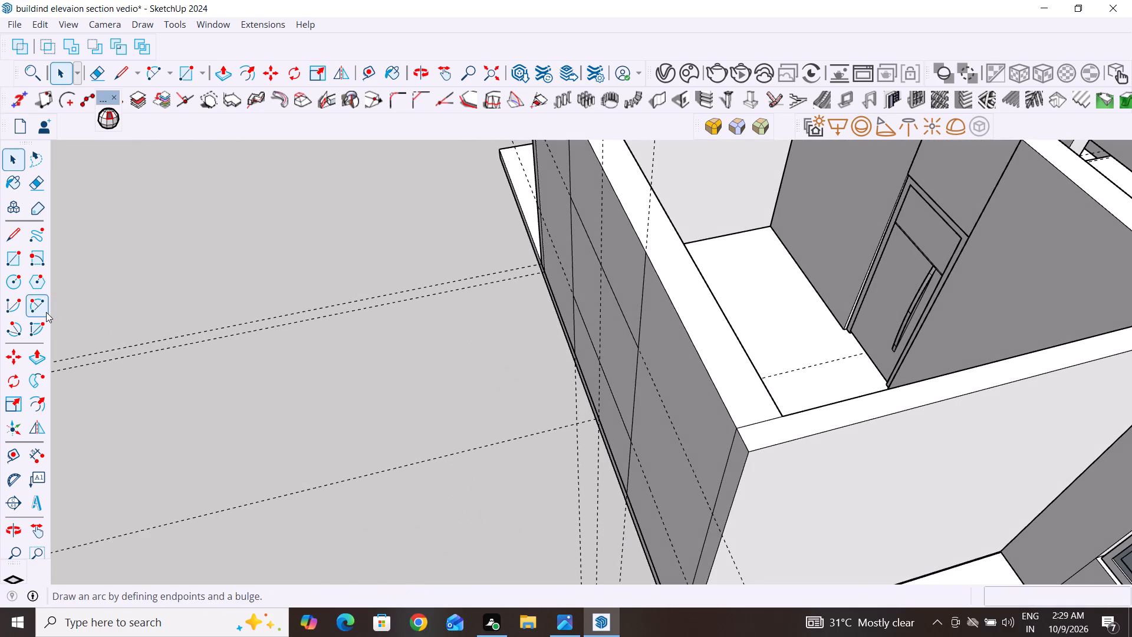
pyautogui.click(215, 80)
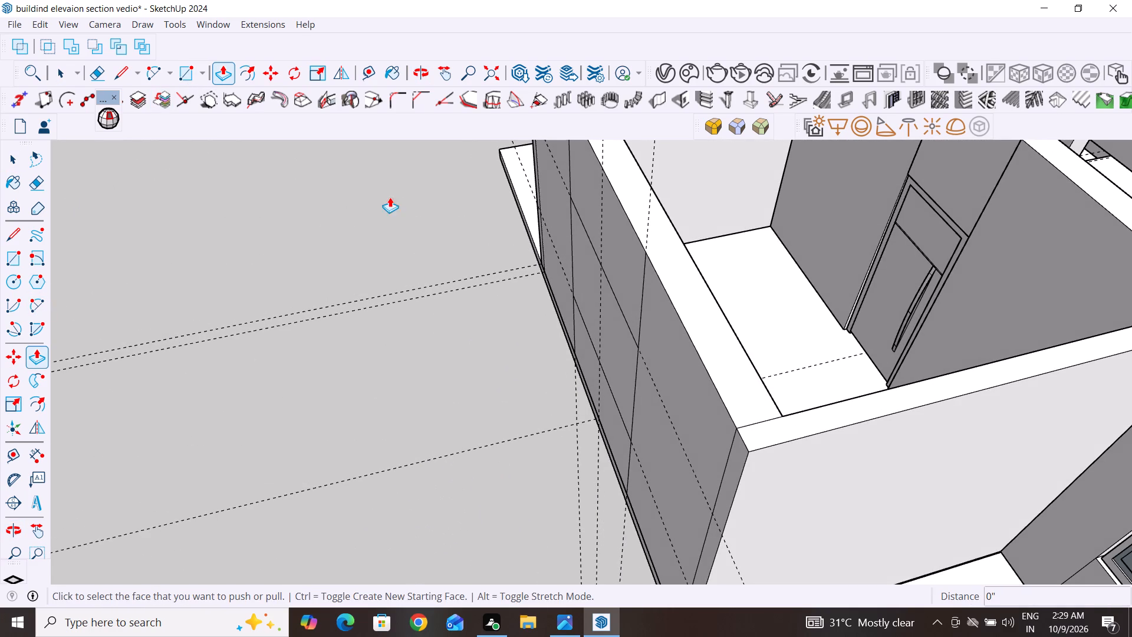
pyautogui.click(616, 343)
pyautogui.moveTo(774, 379); pyautogui.dragTo(549, 466, button='middle')
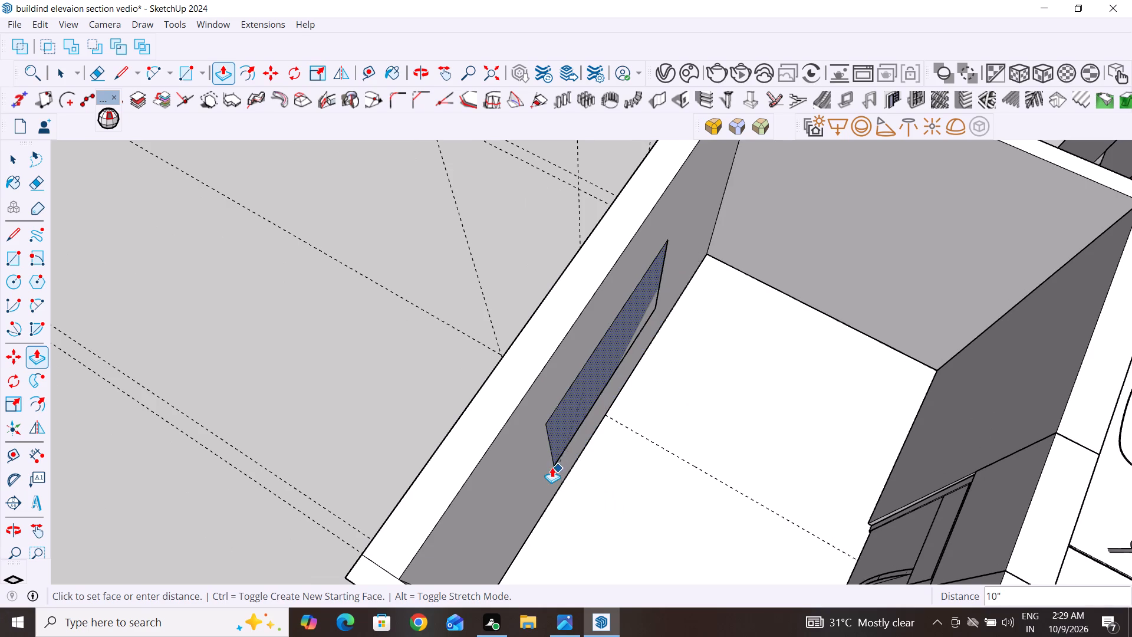
pyautogui.click(552, 467)
pyautogui.click(12, 161)
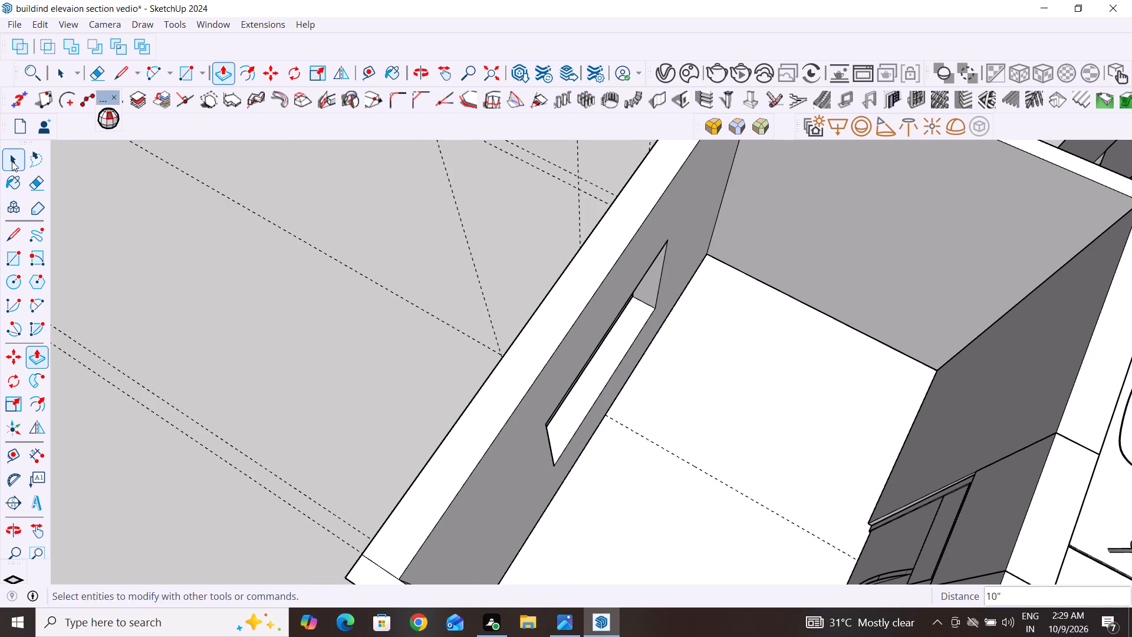
pyautogui.click(377, 349)
# Examine the terrace front panel's opening, side walls and slab overhangs from the front and the side of the house.
pyautogui.scroll(-4, 414, 410)
pyautogui.moveTo(431, 423); pyautogui.dragTo(937, 295, button='middle')
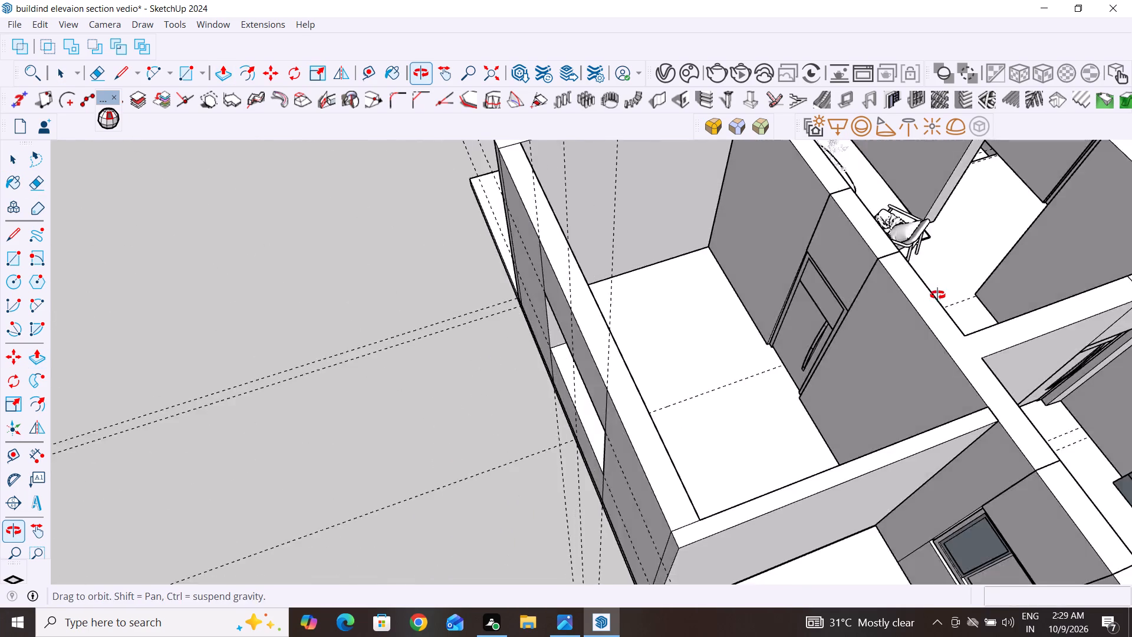
pyautogui.moveTo(937, 295); pyautogui.dragTo(1008, 294, button='middle')
pyautogui.scroll(-6, 660, 445)
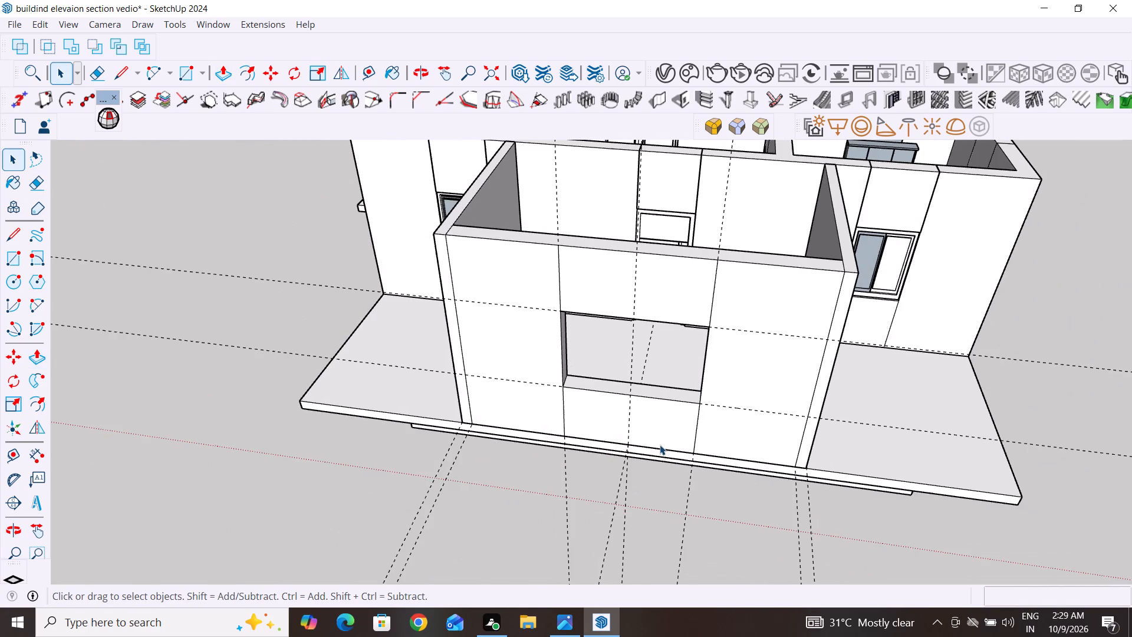
pyautogui.scroll(-2, 660, 445)
pyautogui.moveTo(672, 438); pyautogui.dragTo(882, 396, button='middle')
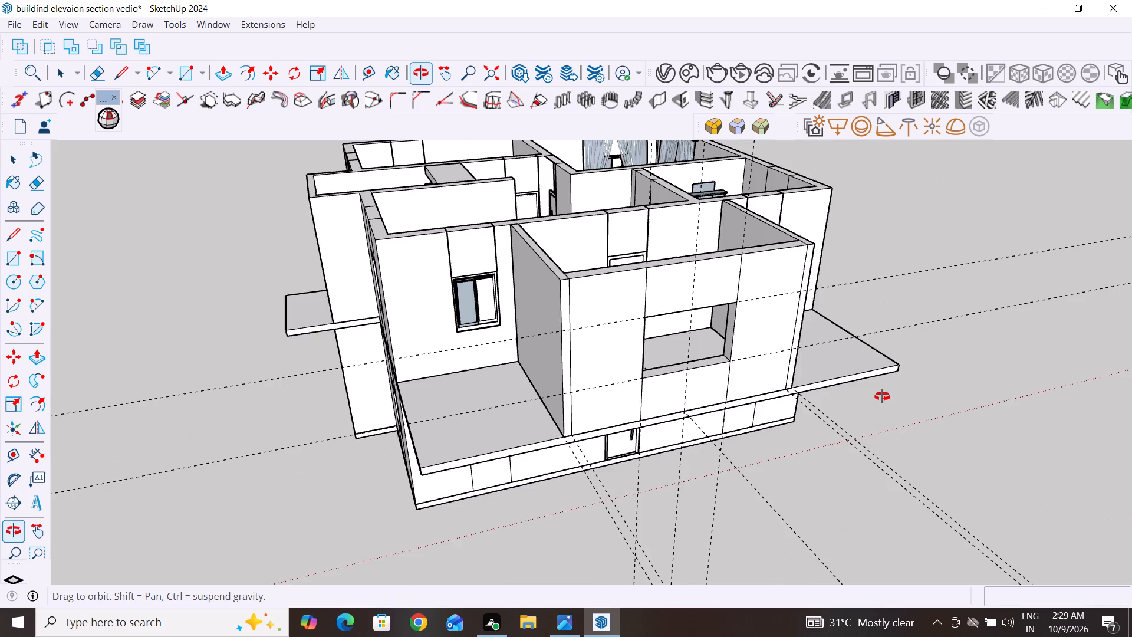
pyautogui.moveTo(882, 396); pyautogui.dragTo(894, 411, button='middle')
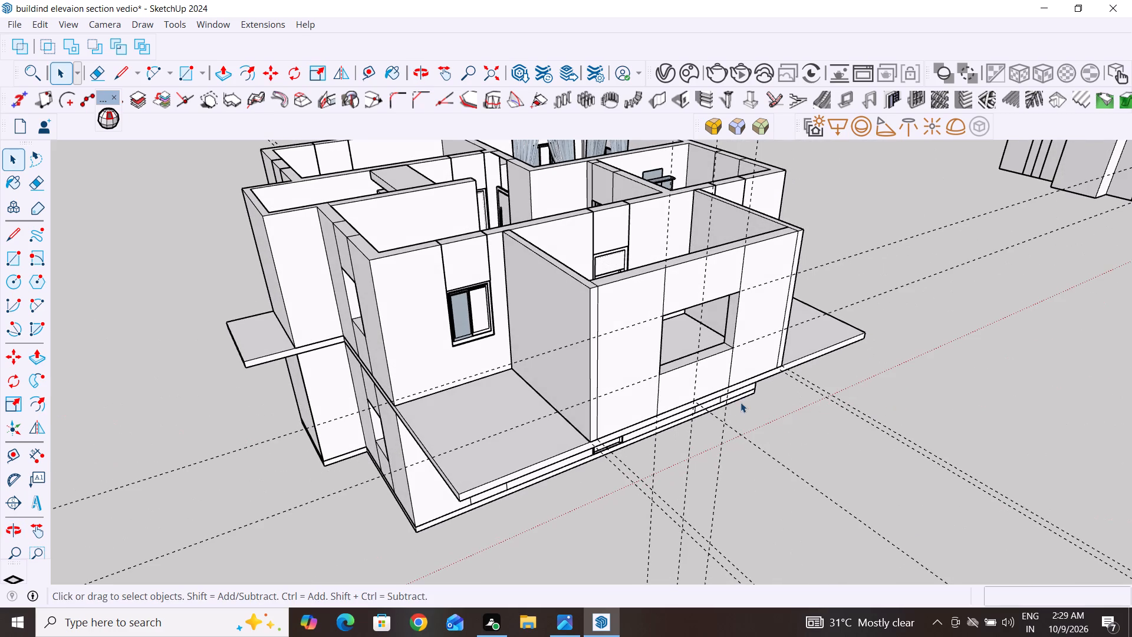
pyautogui.moveTo(481, 364); pyautogui.dragTo(611, 400, button='middle')
pyautogui.moveTo(611, 400); pyautogui.dragTo(621, 401, button='middle')
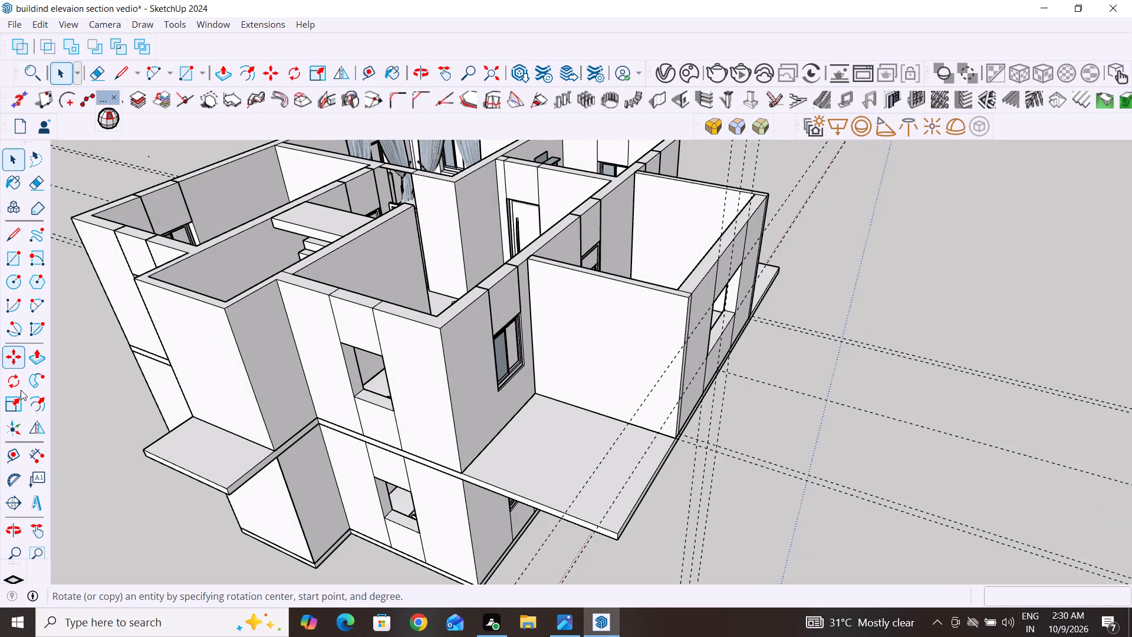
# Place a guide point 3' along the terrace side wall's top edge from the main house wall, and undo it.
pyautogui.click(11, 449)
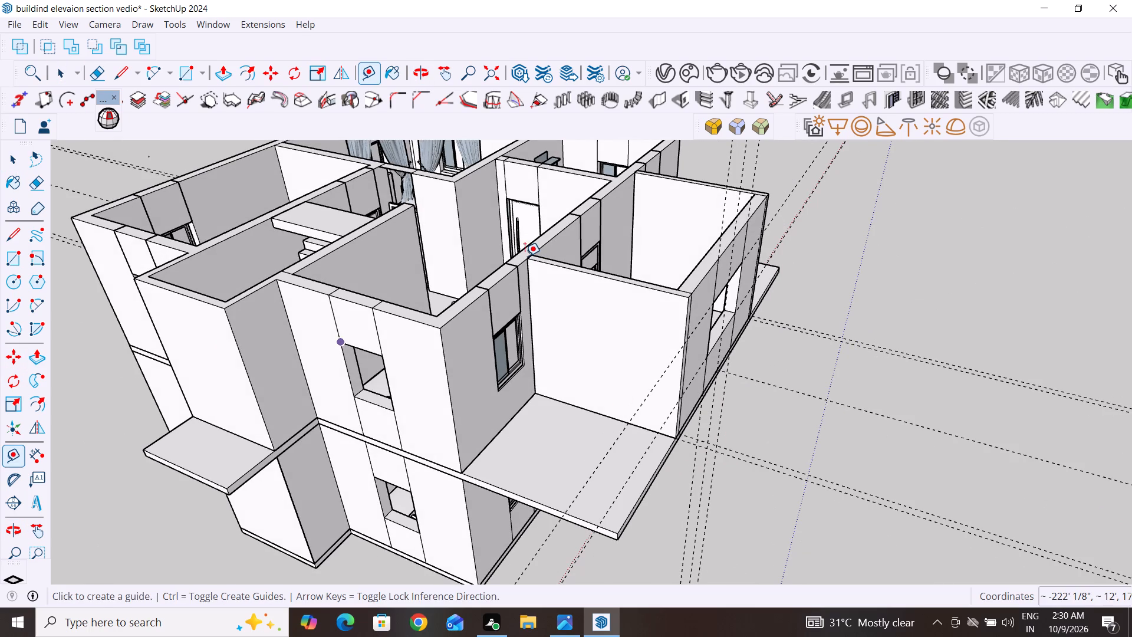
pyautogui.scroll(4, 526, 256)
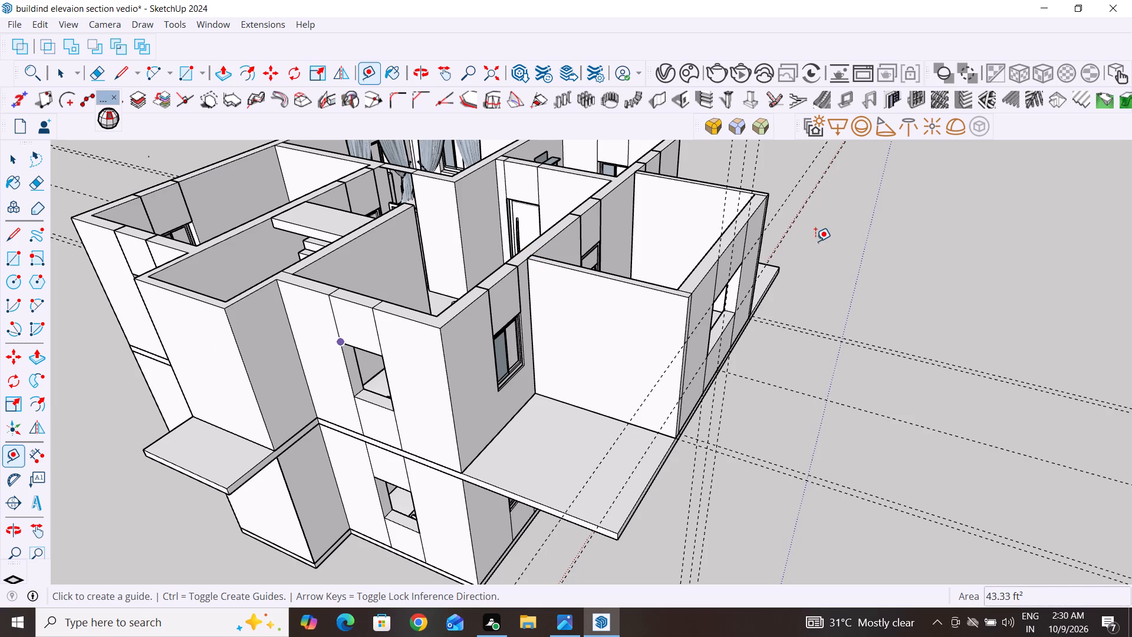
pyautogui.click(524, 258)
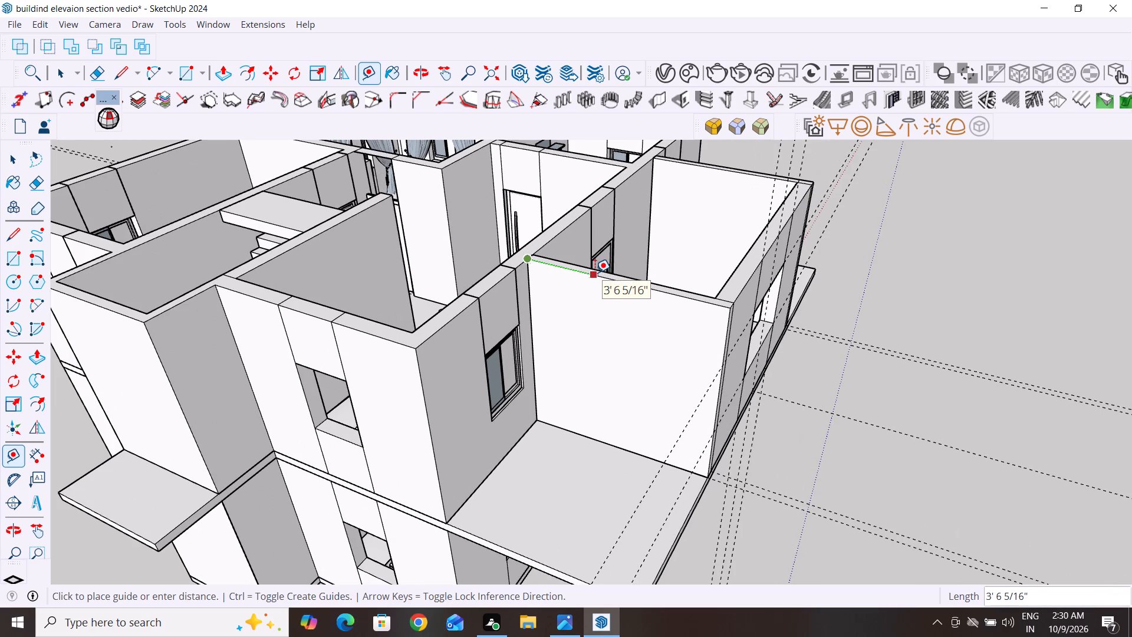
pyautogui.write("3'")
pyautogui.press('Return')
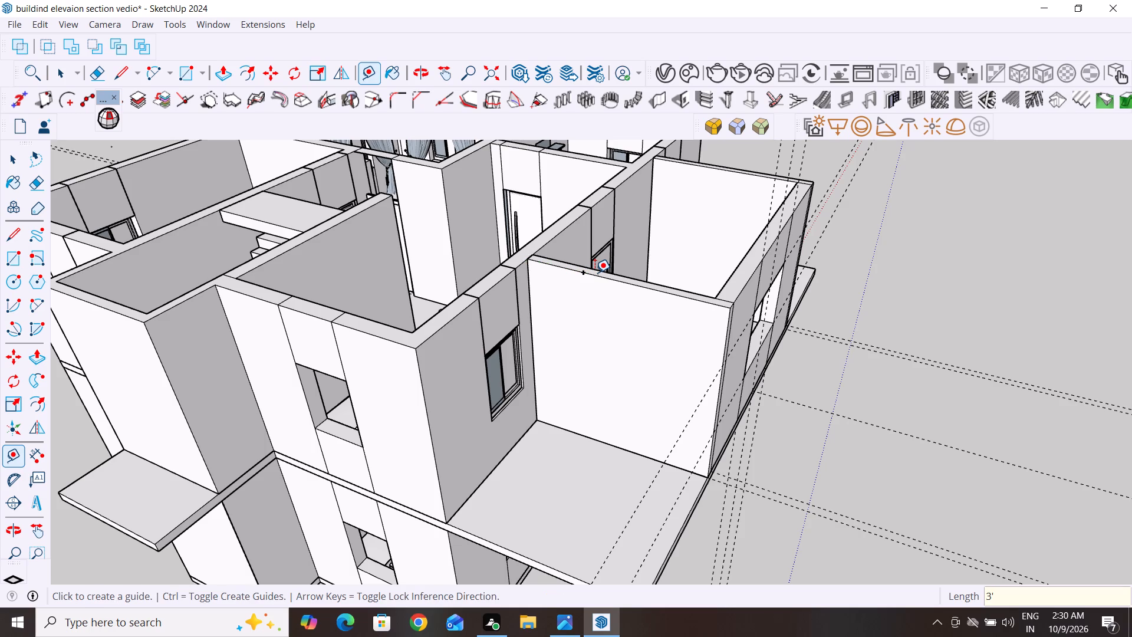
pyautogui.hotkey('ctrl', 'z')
# Place a guide point 4' along the terrace side wall's top edge, measured from the main house wall.
pyautogui.click(528, 255)
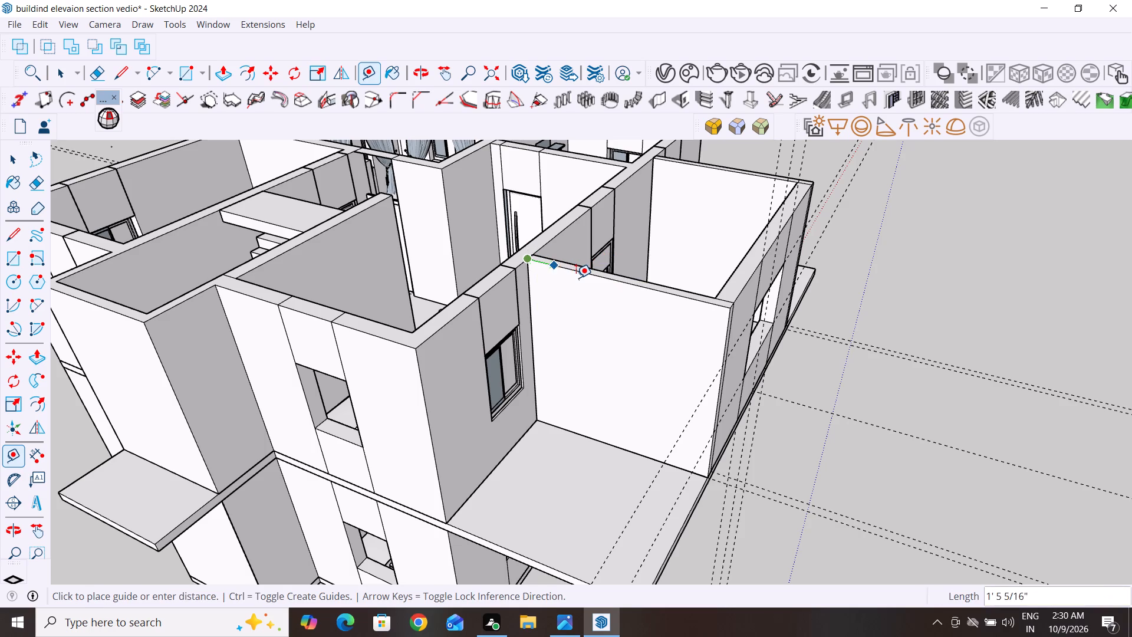
pyautogui.write("4'")
pyautogui.press('Return')
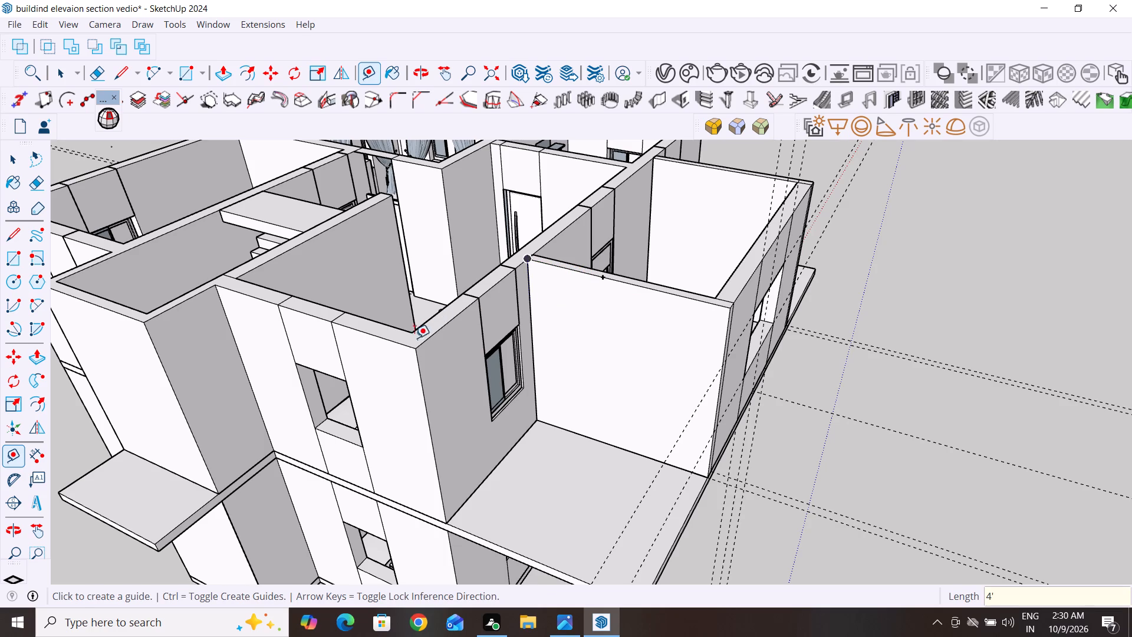
pyautogui.click(14, 156)
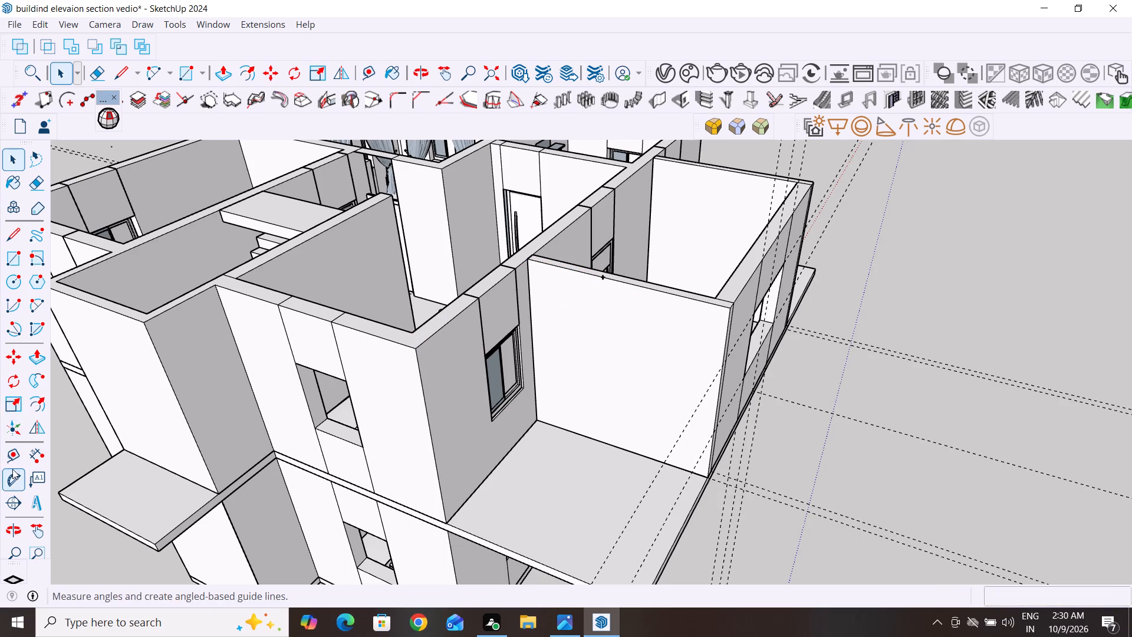
# Add a guide line parallel to the main house wall's top edge, passing through the 4' guide point.
pyautogui.click(15, 454)
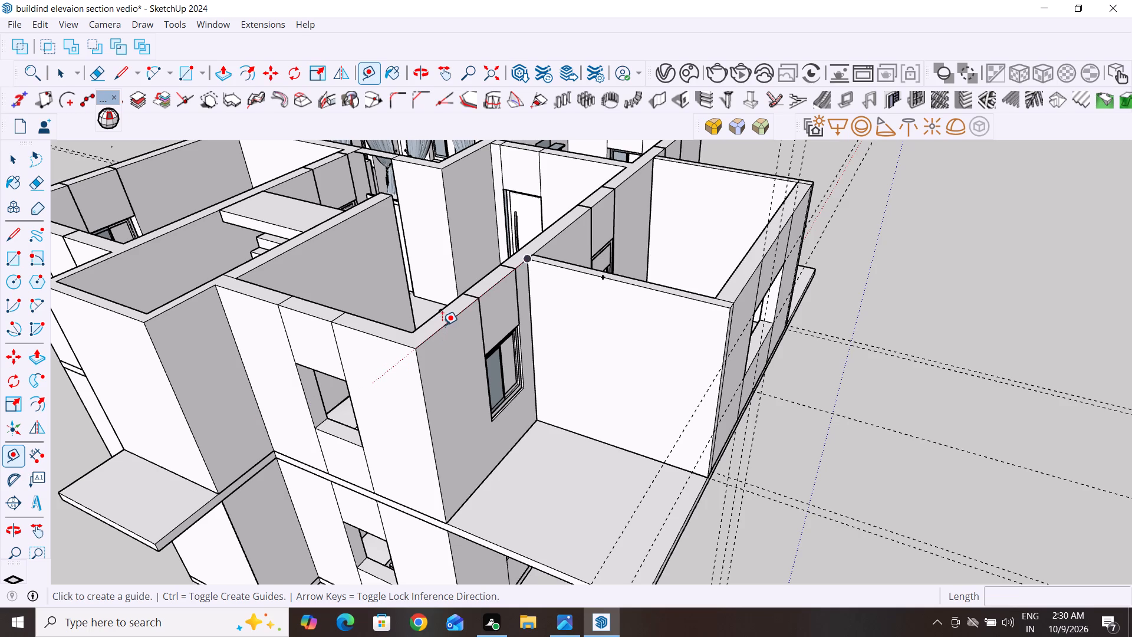
pyautogui.click(501, 277)
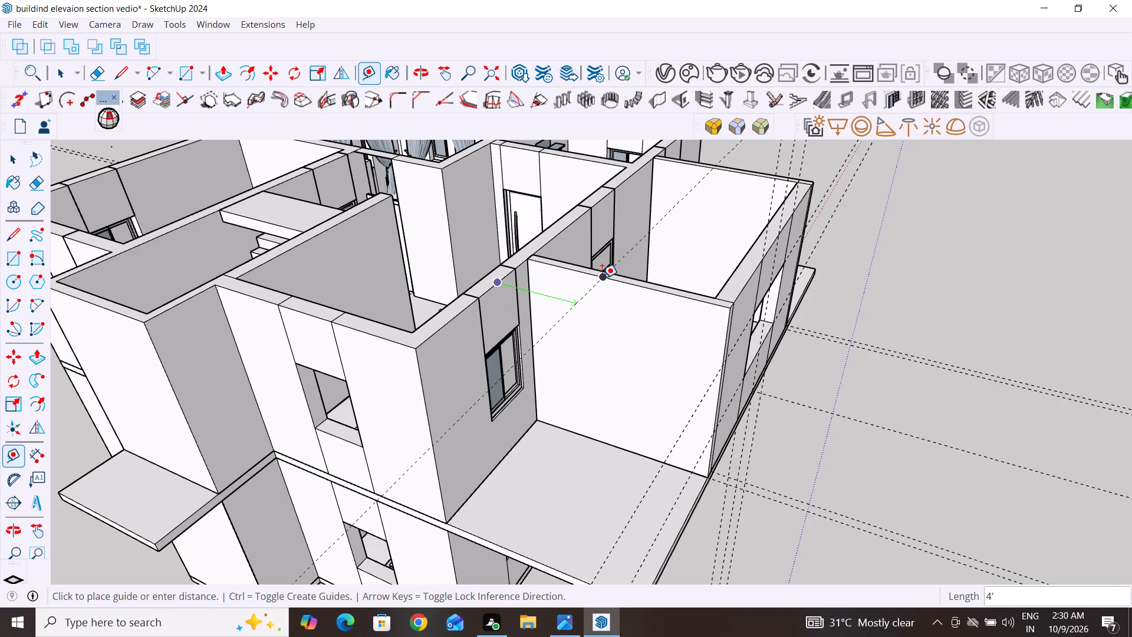
pyautogui.click(602, 278)
pyautogui.scroll(-3, 603, 278)
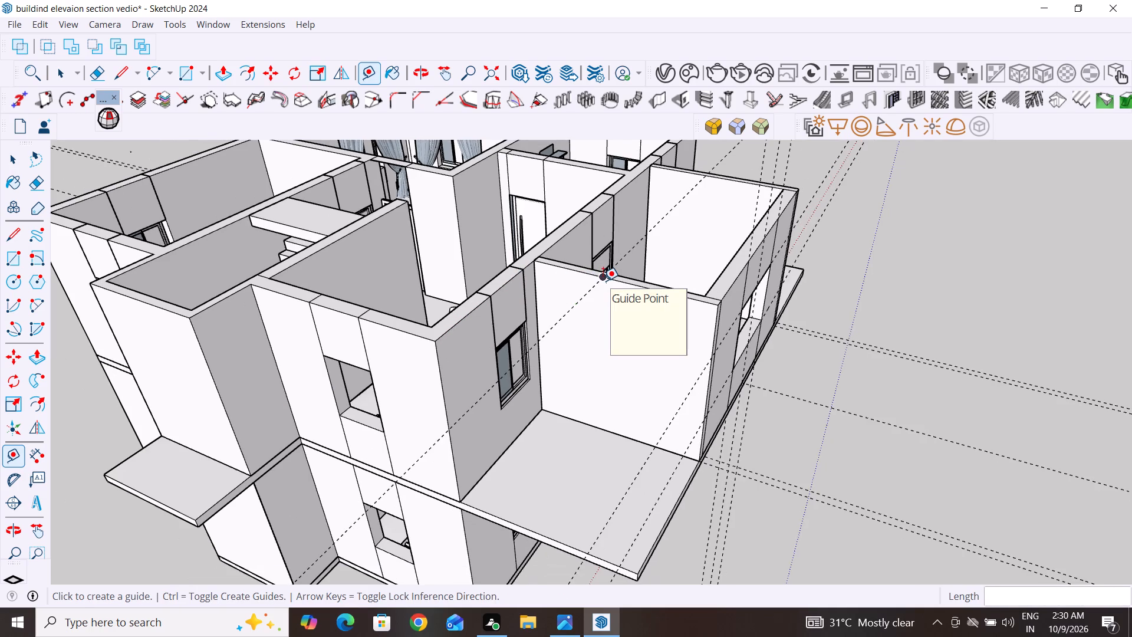
pyautogui.scroll(-4, 603, 281)
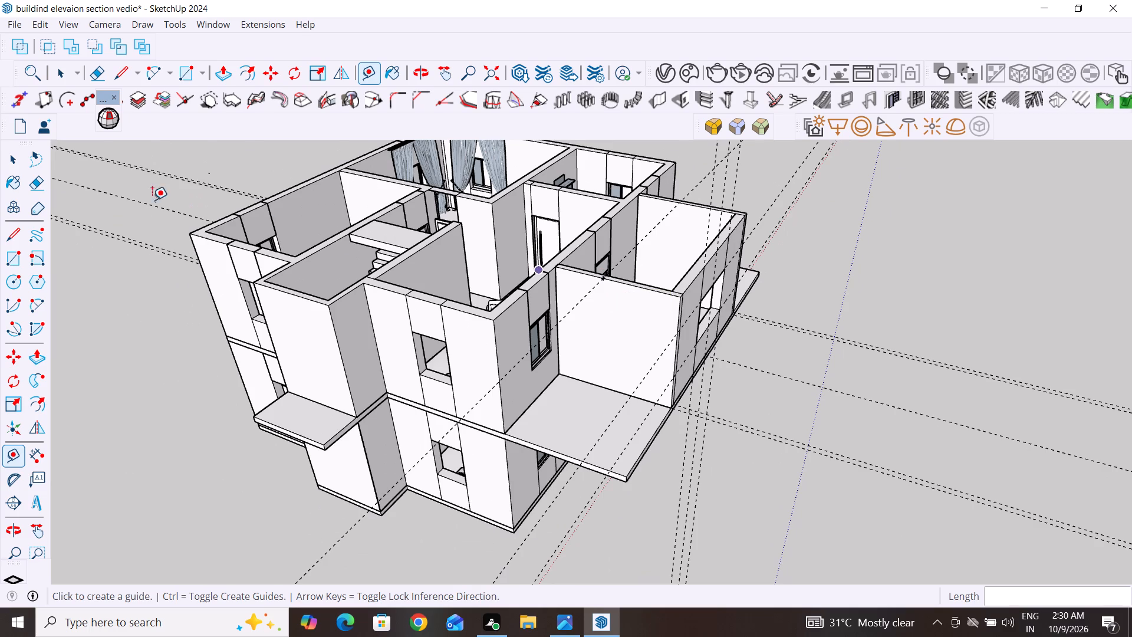
pyautogui.click(12, 165)
pyautogui.click(136, 386)
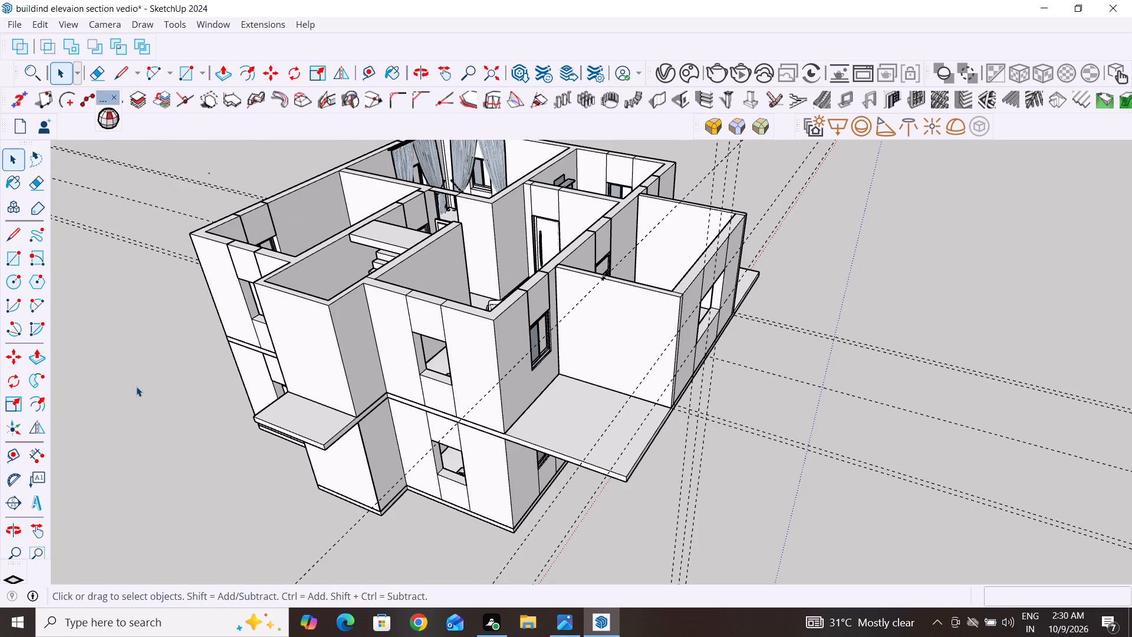
# Examine the whole two-storey house and its front elevation from ground level.
pyautogui.scroll(-3, 136, 386)
pyautogui.moveTo(662, 486); pyautogui.dragTo(513, 485, button='middle')
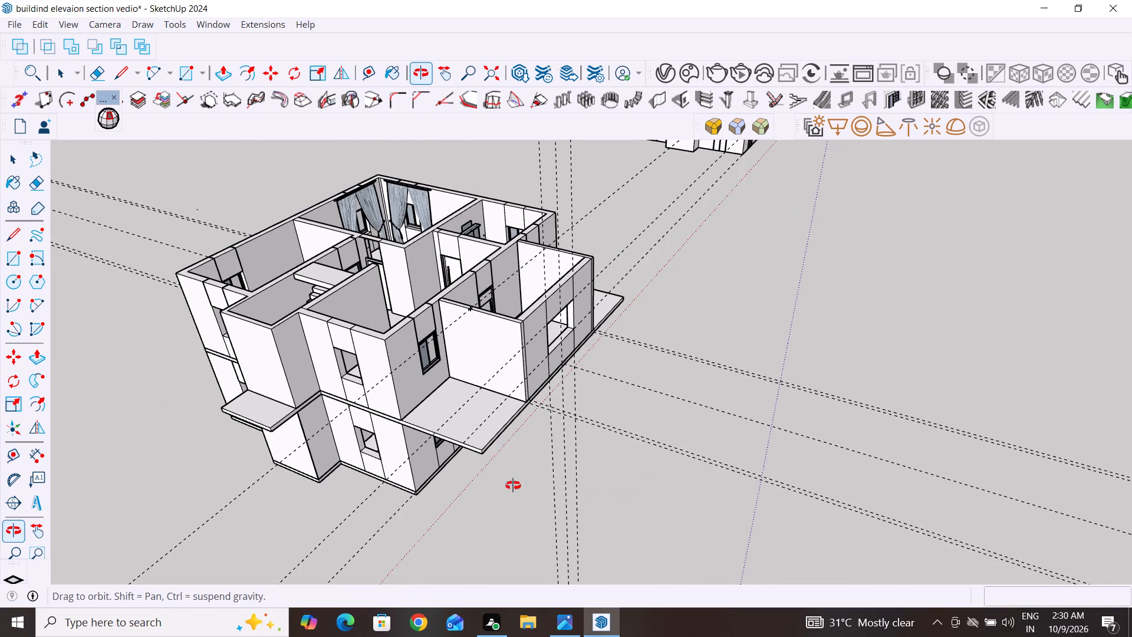
pyautogui.moveTo(513, 485); pyautogui.dragTo(414, 446, button='middle')
pyautogui.scroll(-2, 412, 438)
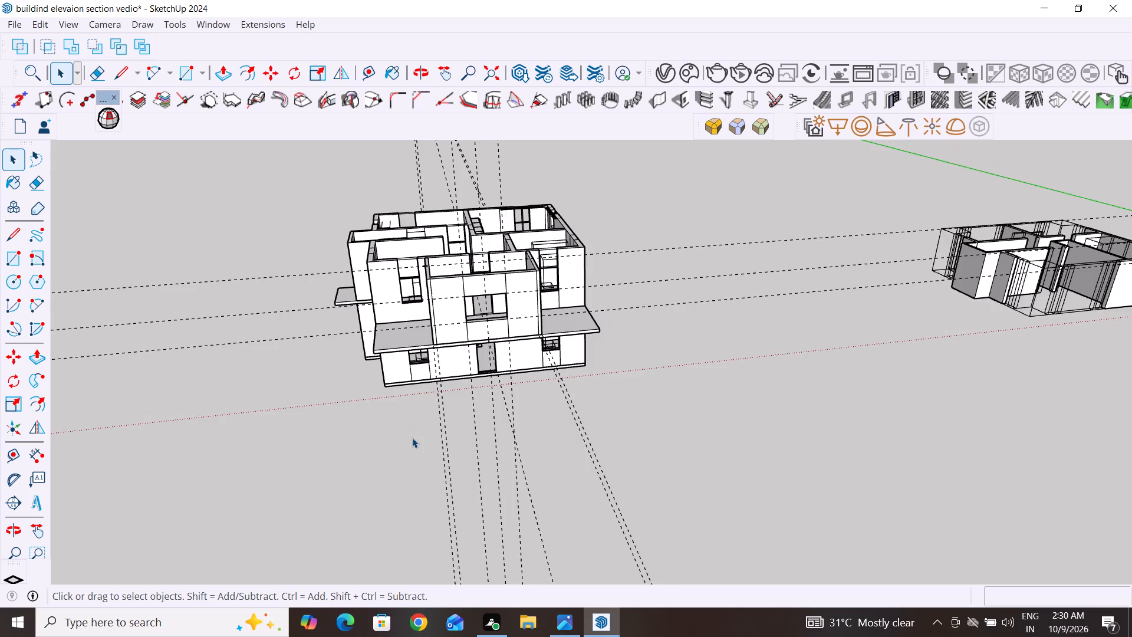
pyautogui.scroll(-1, 412, 438)
pyautogui.moveTo(595, 409); pyautogui.dragTo(564, 339, button='middle')
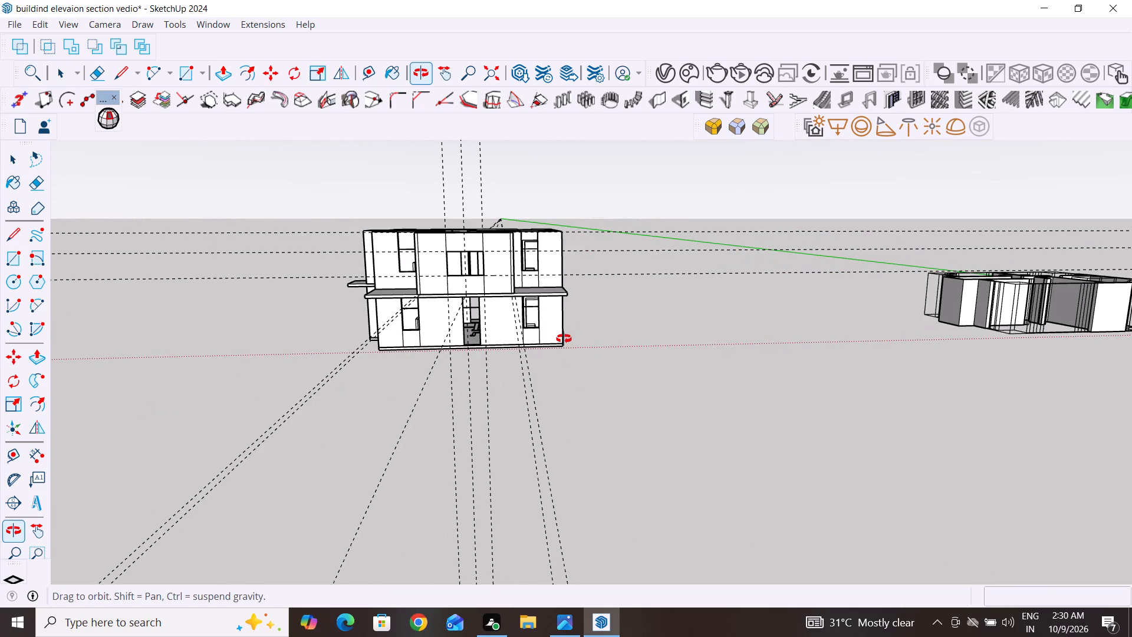
pyautogui.moveTo(564, 339); pyautogui.dragTo(567, 340, button='middle')
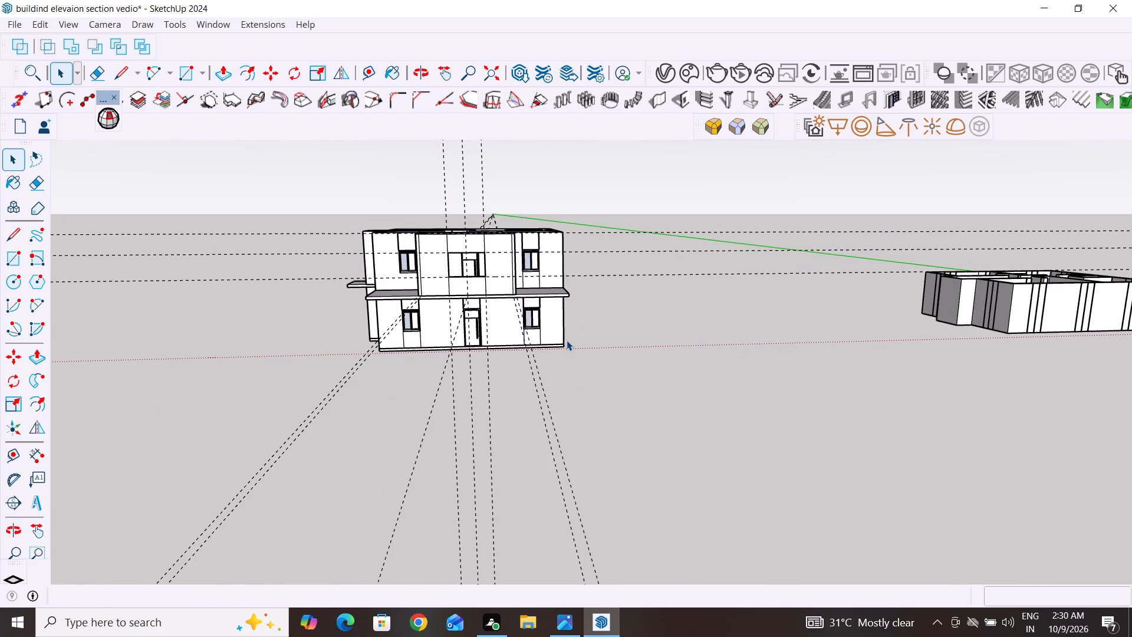
pyautogui.scroll(5, 465, 261)
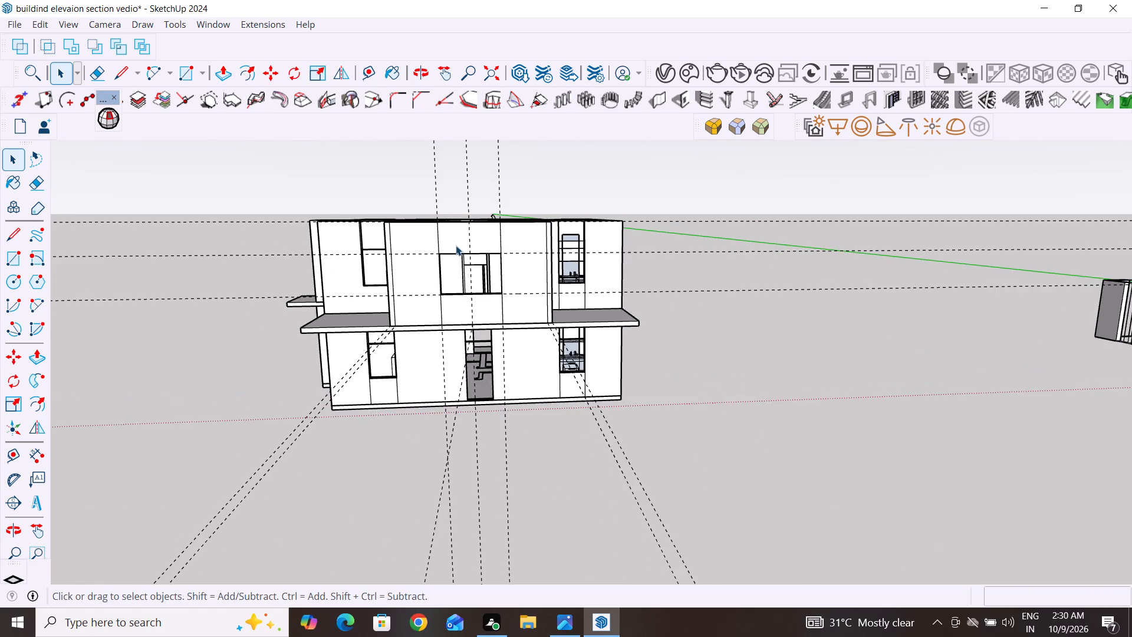
pyautogui.scroll(4, 456, 245)
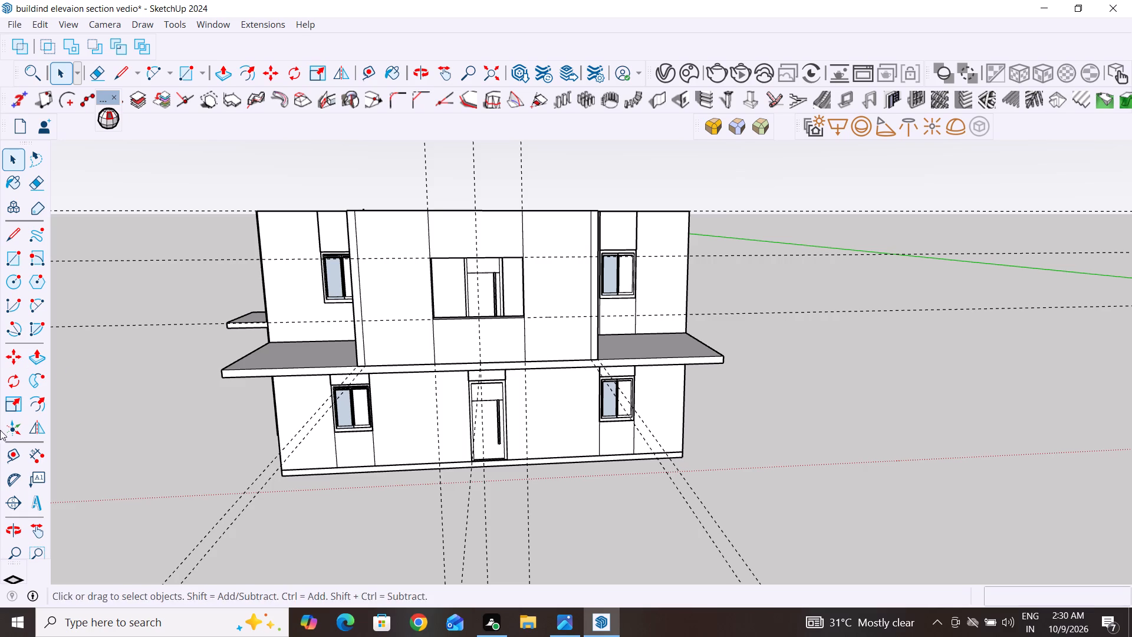
# Add a horizontal guide line 3' above the top edge of the front terrace panel.
pyautogui.click(18, 457)
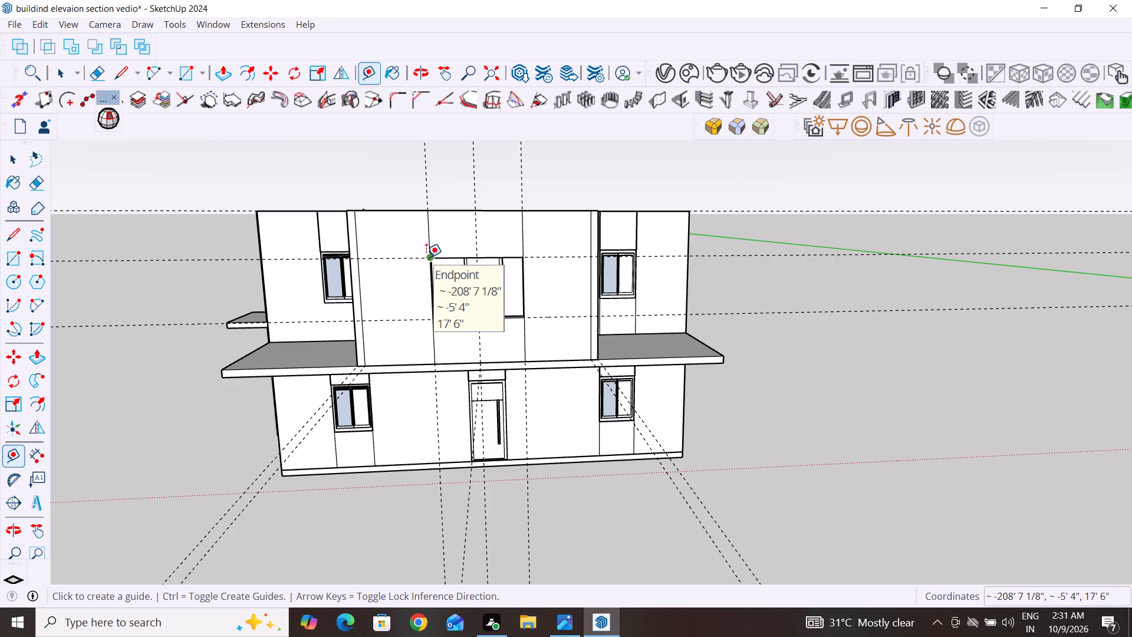
pyautogui.scroll(-1, 608, 417)
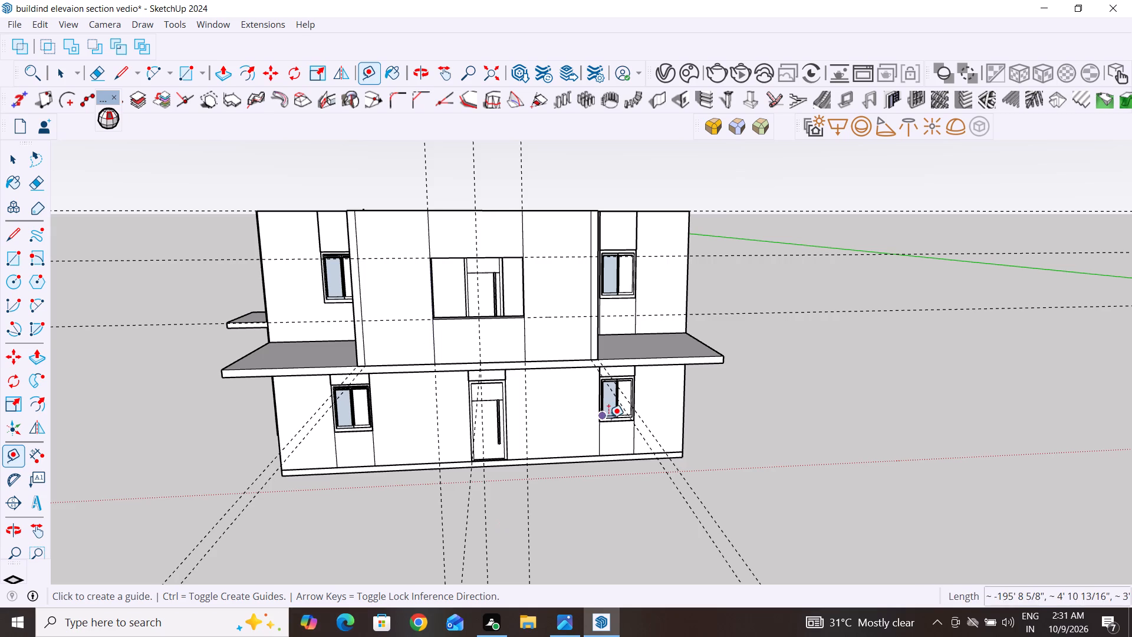
pyautogui.scroll(-1, 608, 418)
pyautogui.moveTo(495, 497); pyautogui.dragTo(470, 482, button='middle')
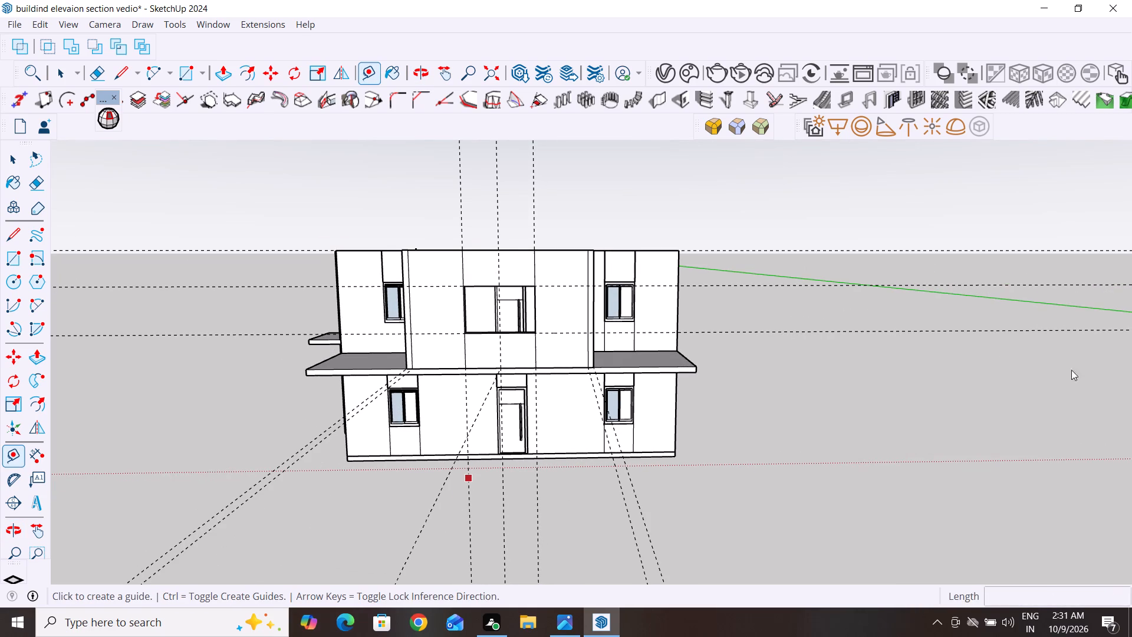
pyautogui.click(510, 251)
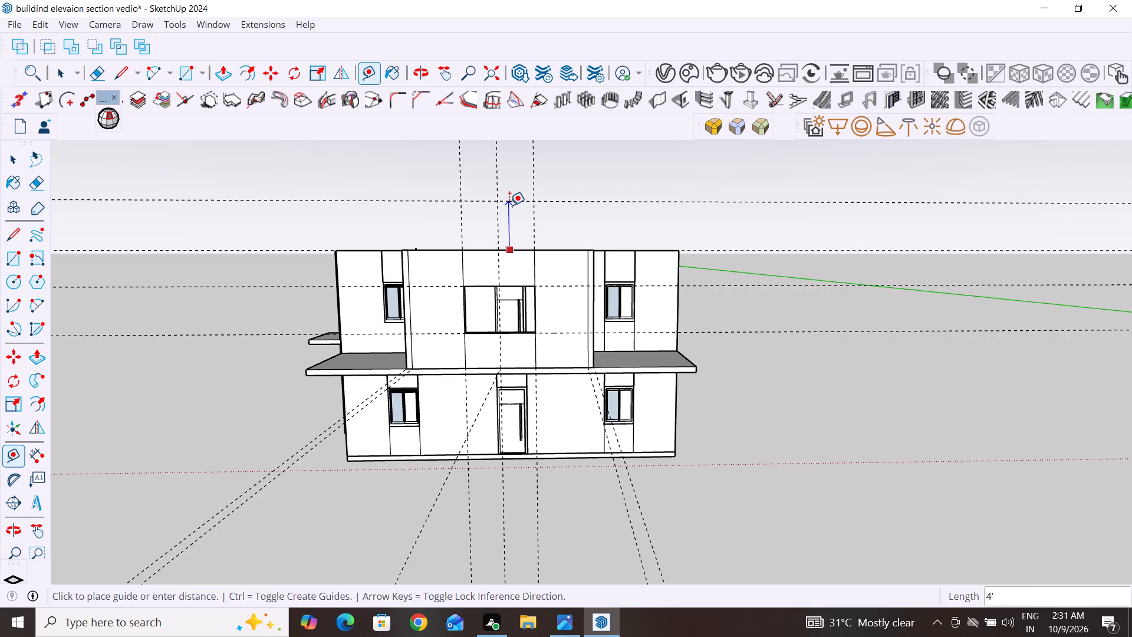
pyautogui.write("3'")
pyautogui.press('Return')
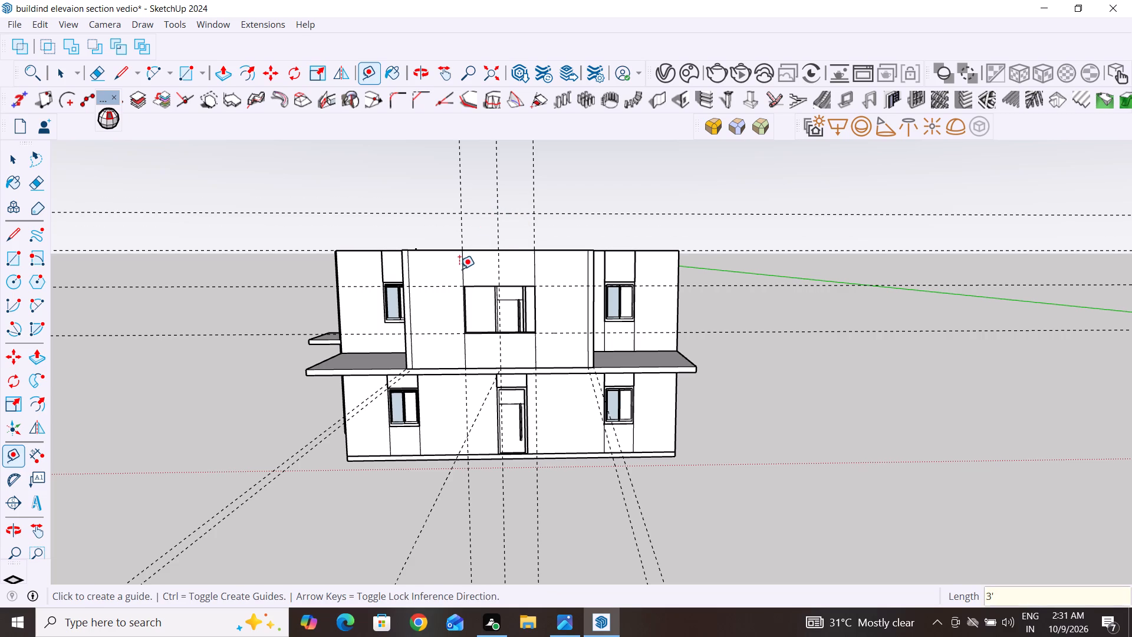
# Draw two sloping gable lines, each about 10' 7", from the panel's outer edges at the opening's sill guide to its top-edge midpoint.
pyautogui.click(12, 233)
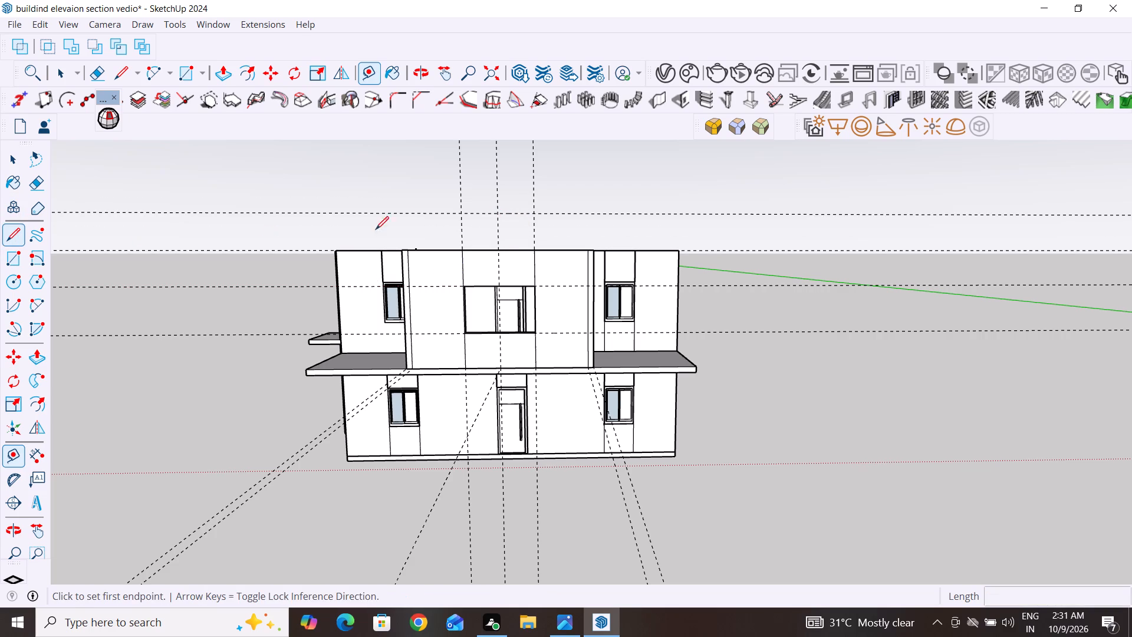
pyautogui.click(498, 213)
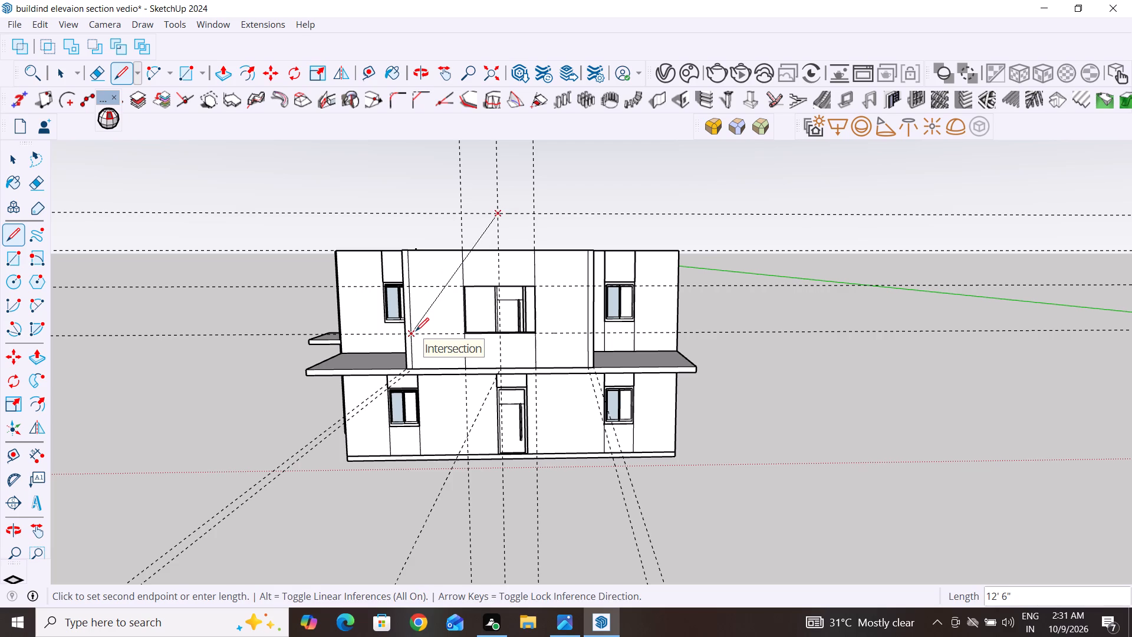
pyautogui.press('Escape')
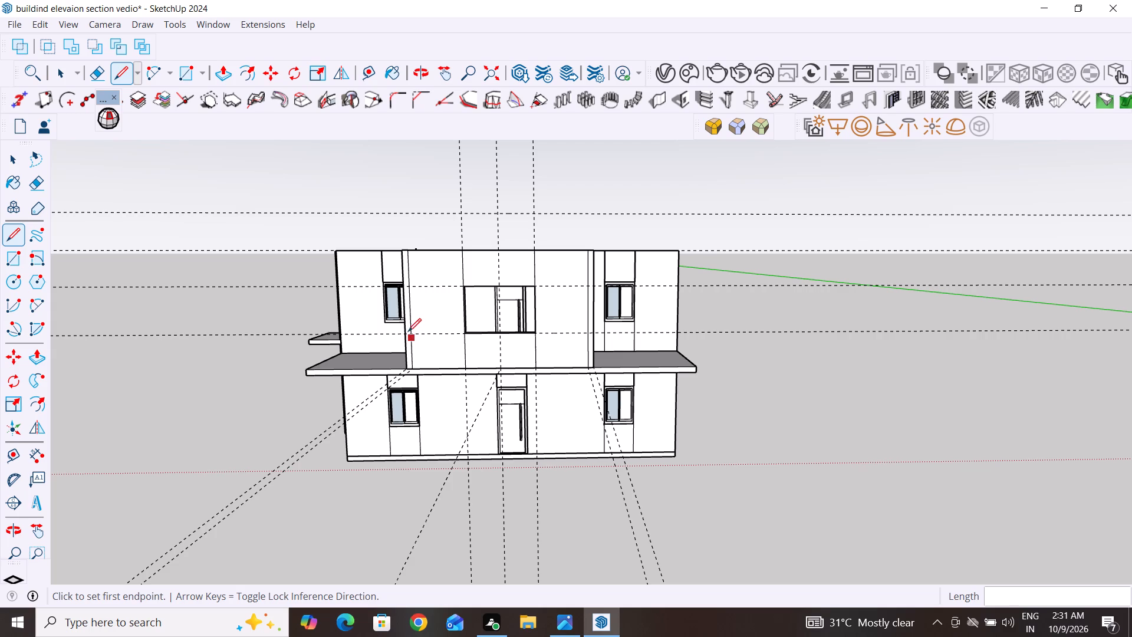
pyautogui.click(406, 334)
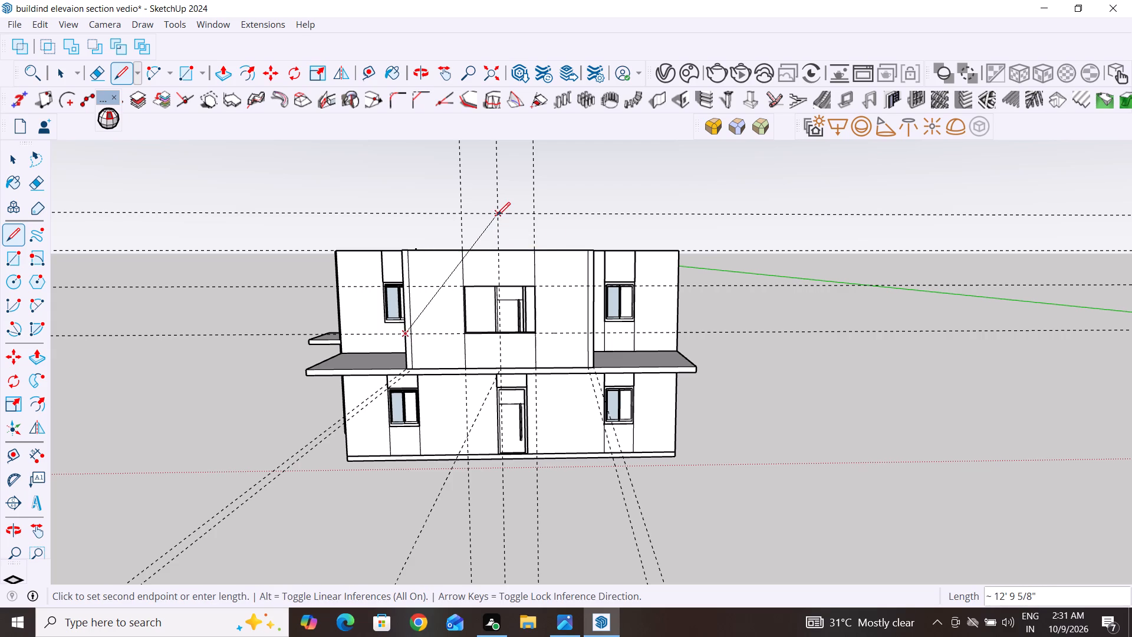
pyautogui.click(498, 249)
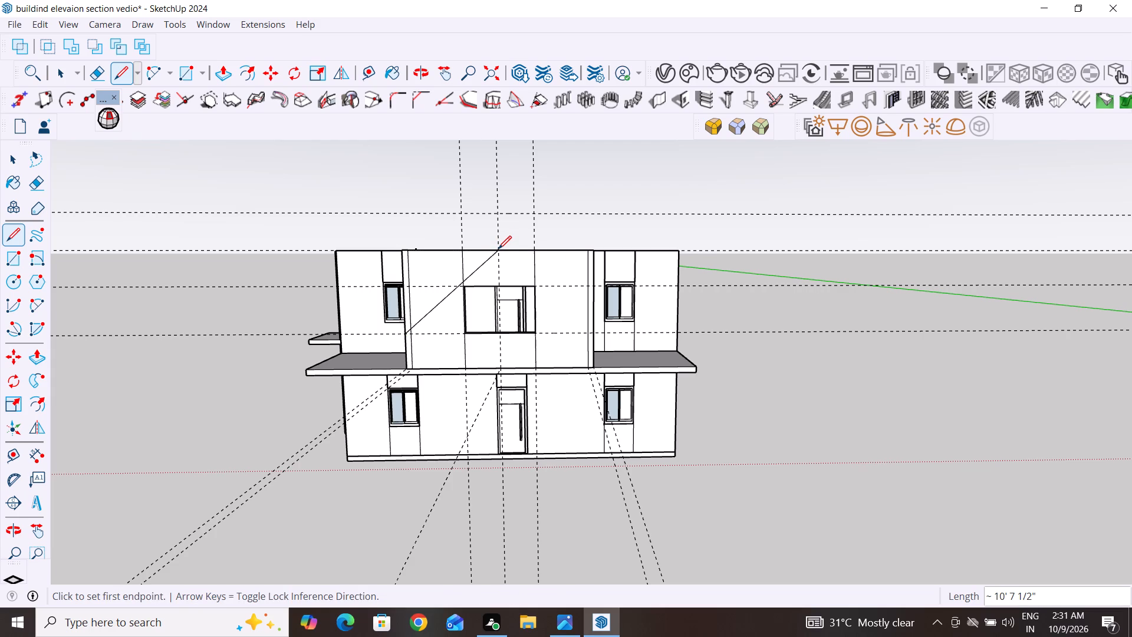
pyautogui.click(595, 331)
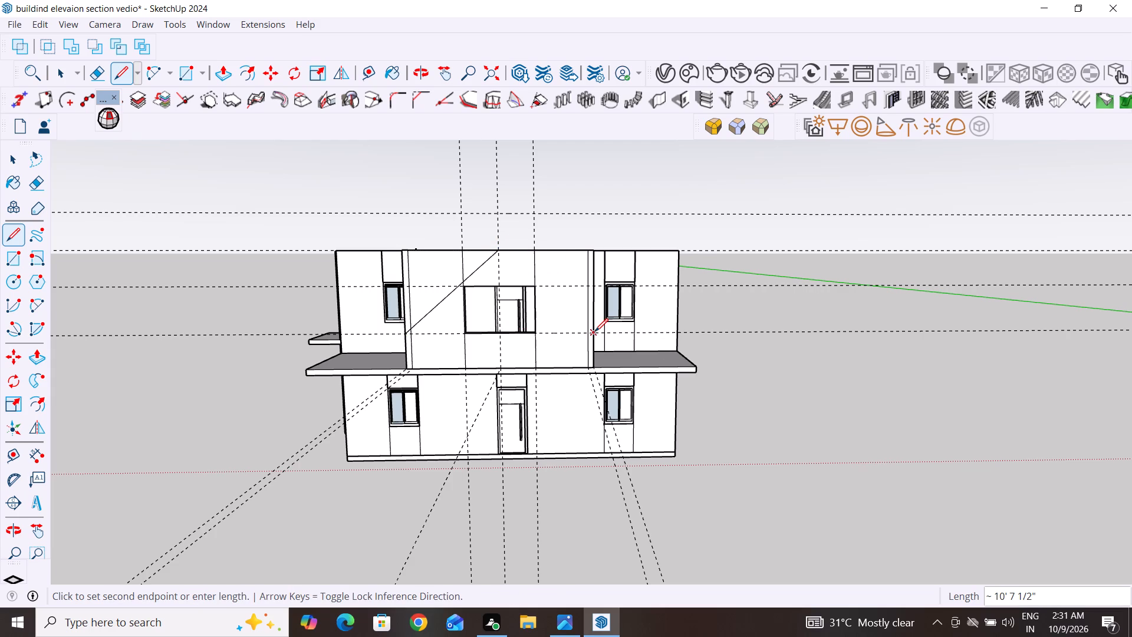
pyautogui.click(500, 250)
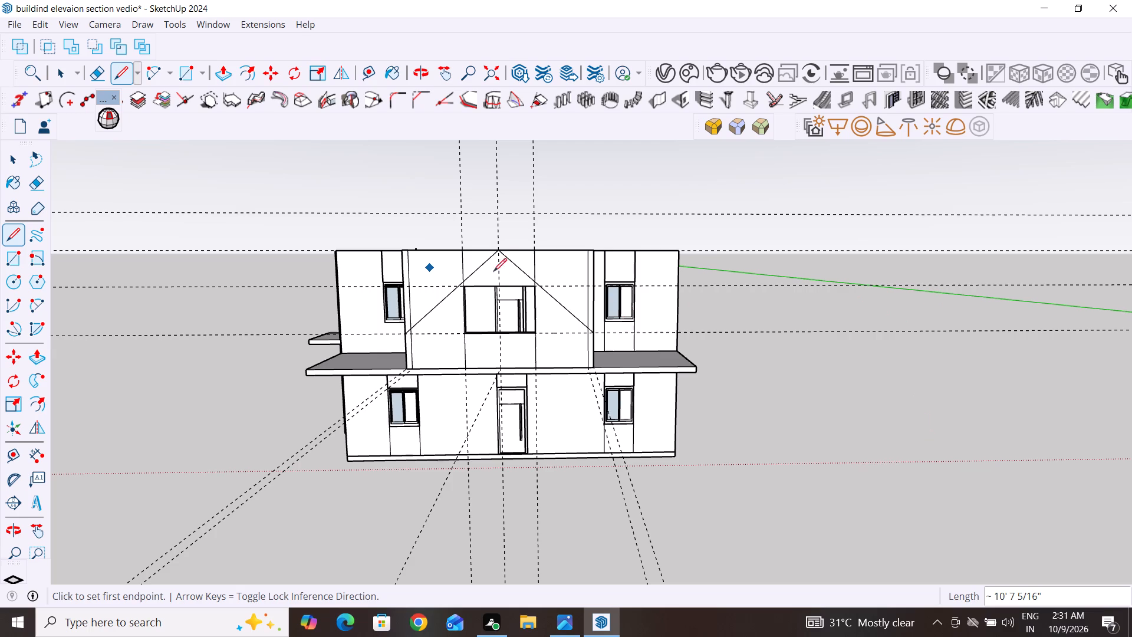
# Delete the three vertical guide lines running along the sides and centre of the front terrace opening.
pyautogui.scroll(3, 486, 256)
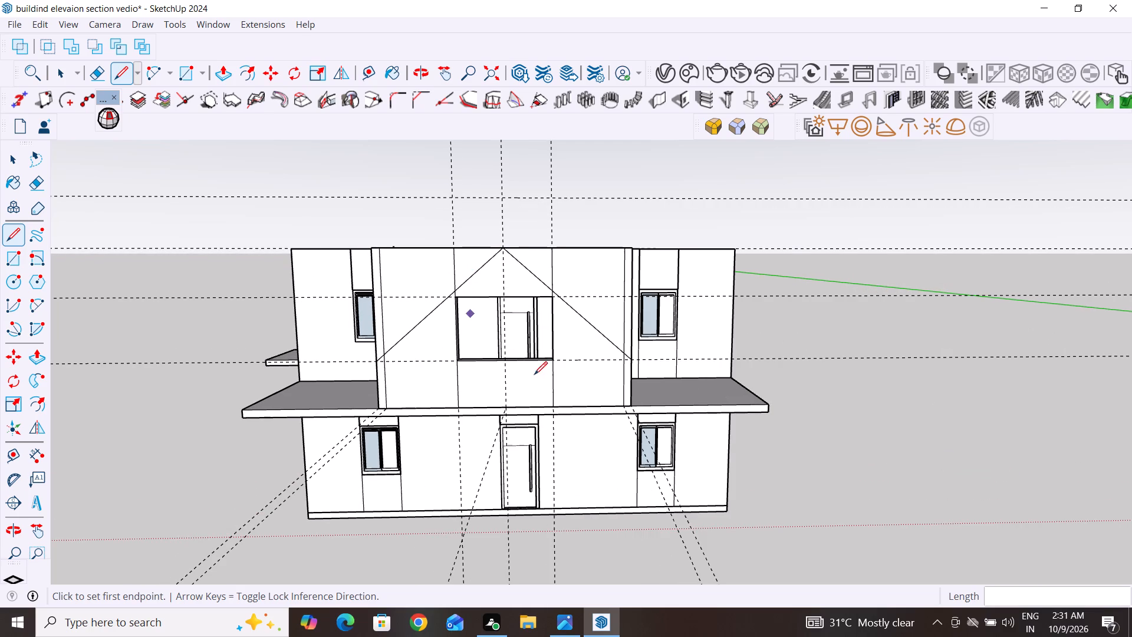
pyautogui.scroll(3, 568, 324)
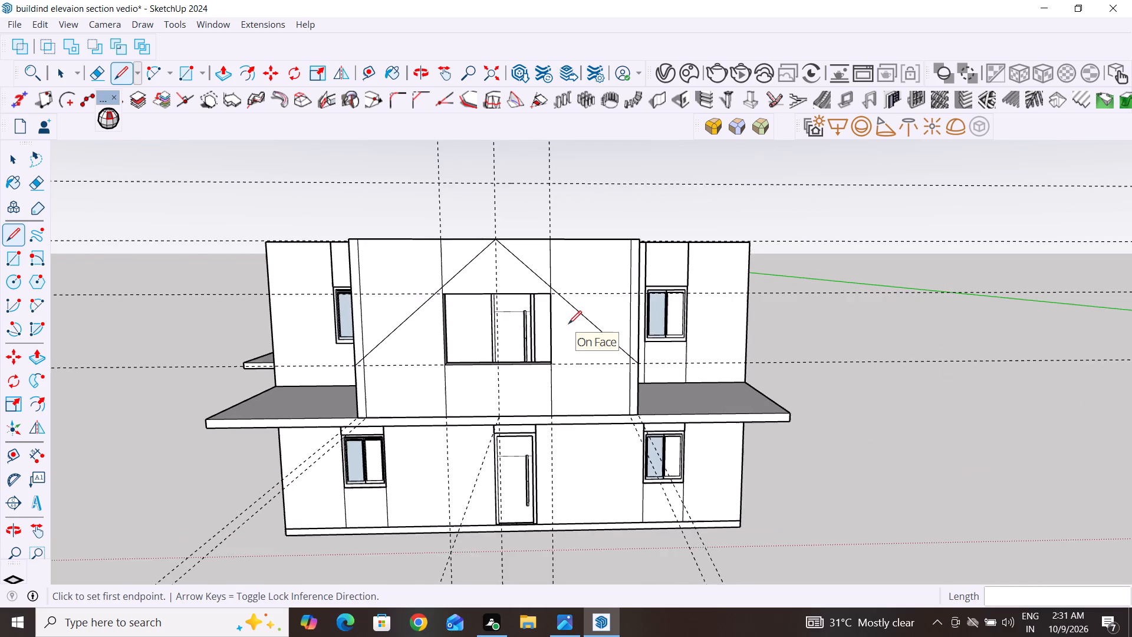
pyautogui.click(18, 161)
pyautogui.click(222, 189)
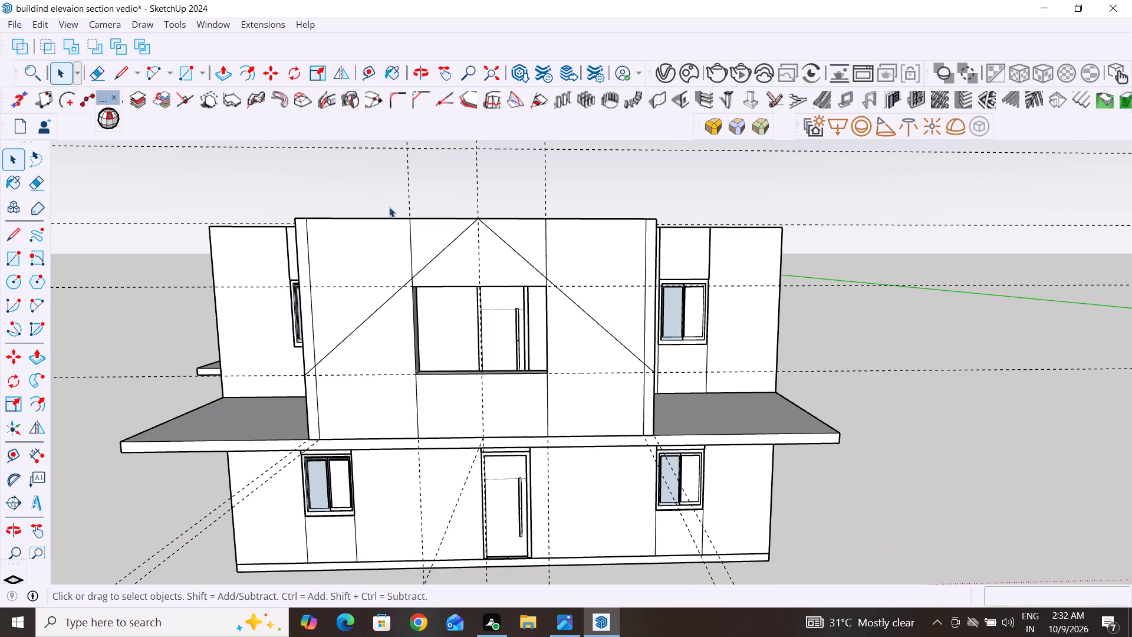
pyautogui.moveTo(642, 227); pyautogui.dragTo(766, 411, button='middle')
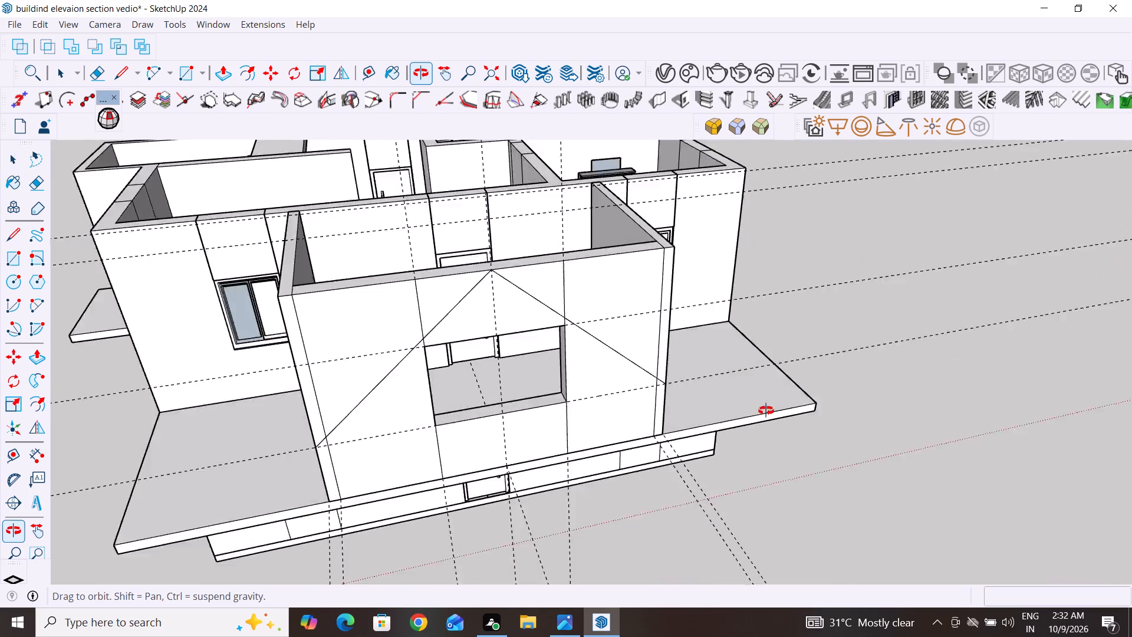
pyautogui.moveTo(766, 411); pyautogui.dragTo(767, 415, button='middle')
pyautogui.scroll(-3, 763, 304)
pyautogui.scroll(2, 504, 418)
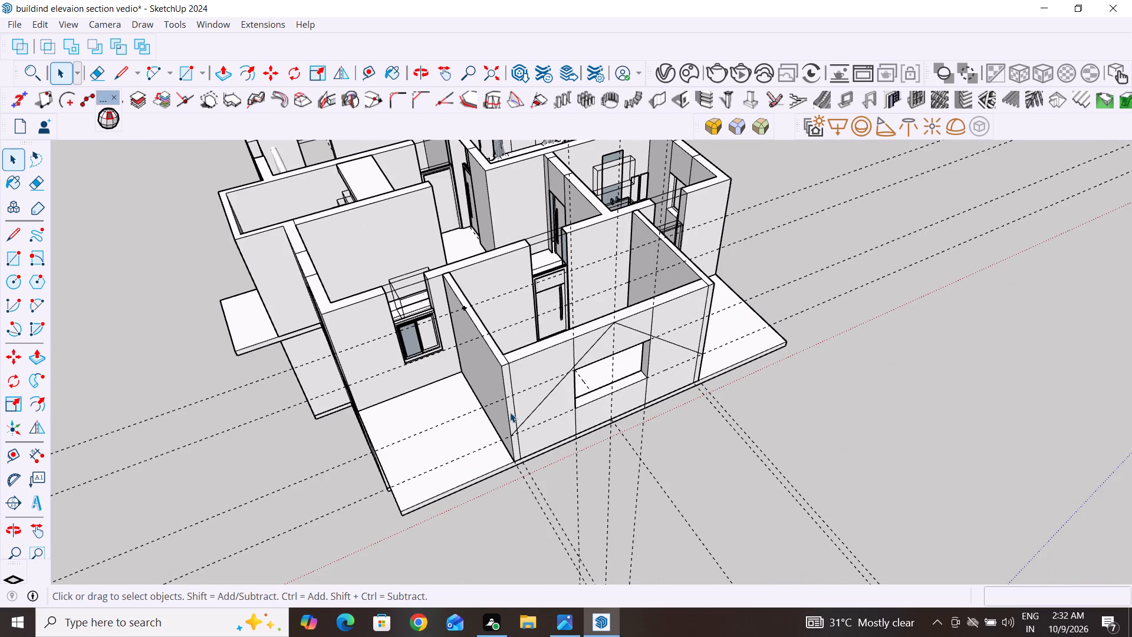
pyautogui.scroll(1, 510, 412)
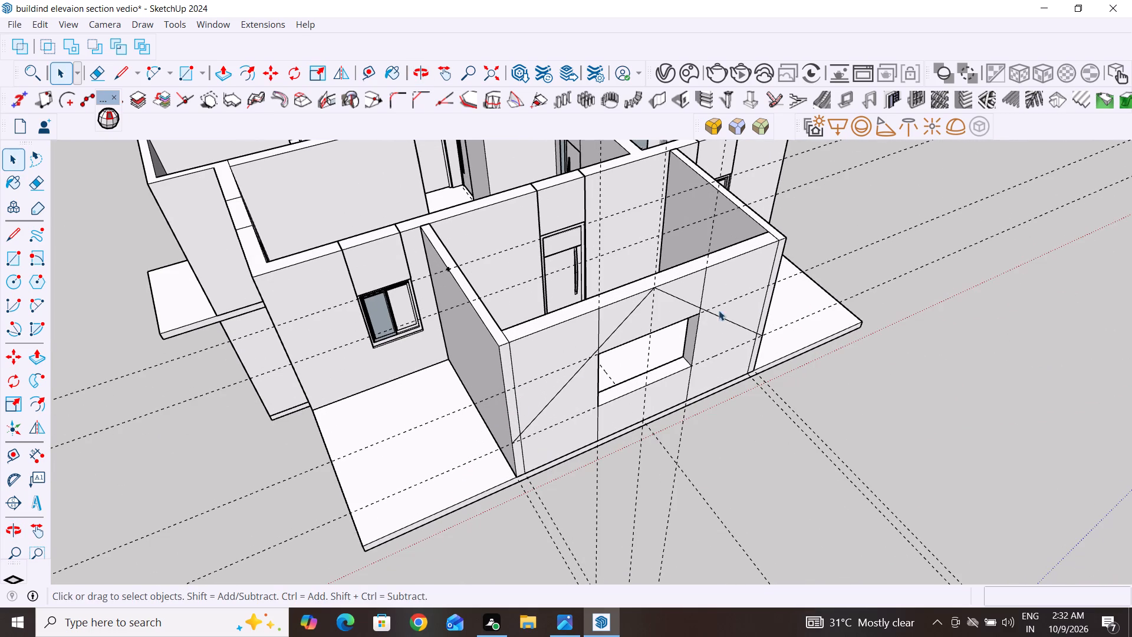
pyautogui.moveTo(851, 320); pyautogui.dragTo(789, 290, button='middle')
pyautogui.scroll(-1, 659, 380)
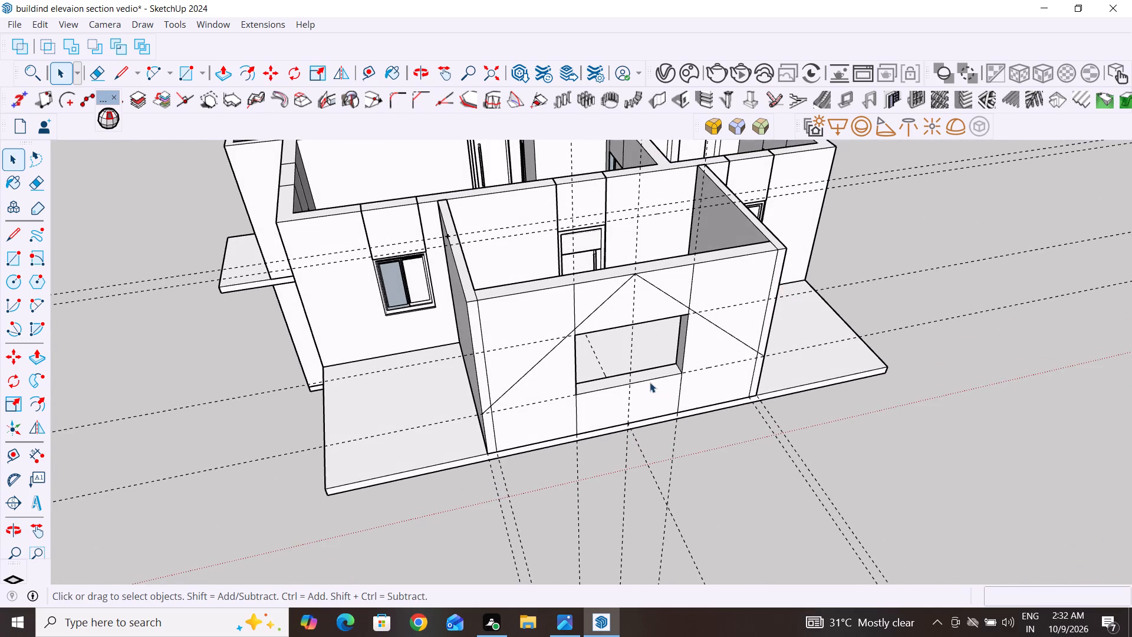
pyautogui.scroll(-2, 650, 382)
pyautogui.moveTo(667, 526); pyautogui.dragTo(603, 545)
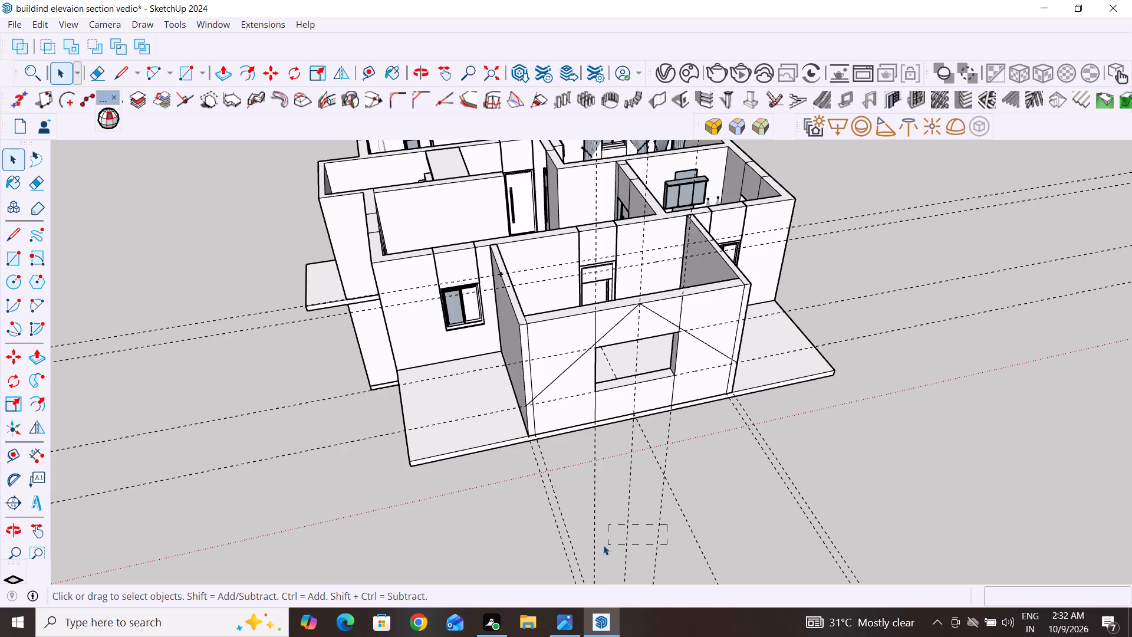
pyautogui.moveTo(603, 545); pyautogui.dragTo(590, 539)
pyautogui.press('Delete')
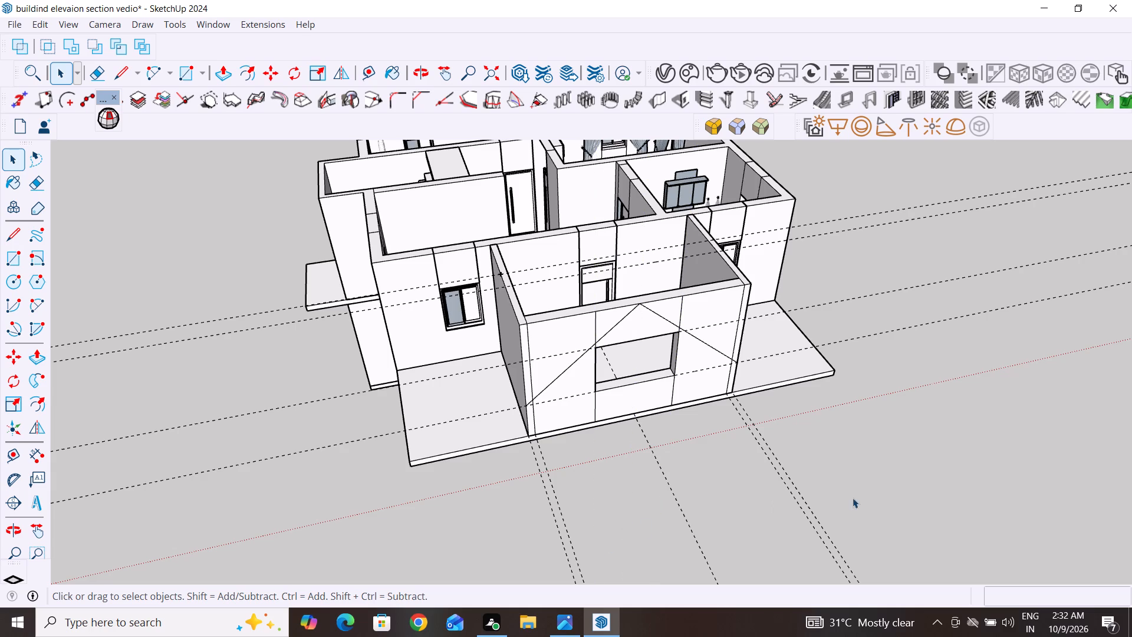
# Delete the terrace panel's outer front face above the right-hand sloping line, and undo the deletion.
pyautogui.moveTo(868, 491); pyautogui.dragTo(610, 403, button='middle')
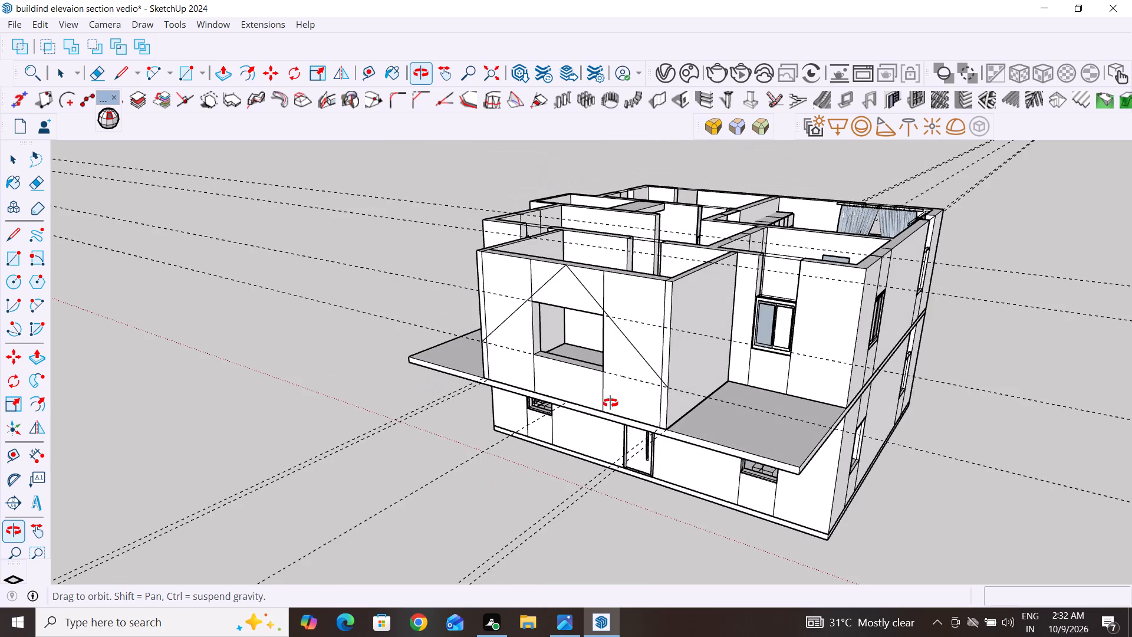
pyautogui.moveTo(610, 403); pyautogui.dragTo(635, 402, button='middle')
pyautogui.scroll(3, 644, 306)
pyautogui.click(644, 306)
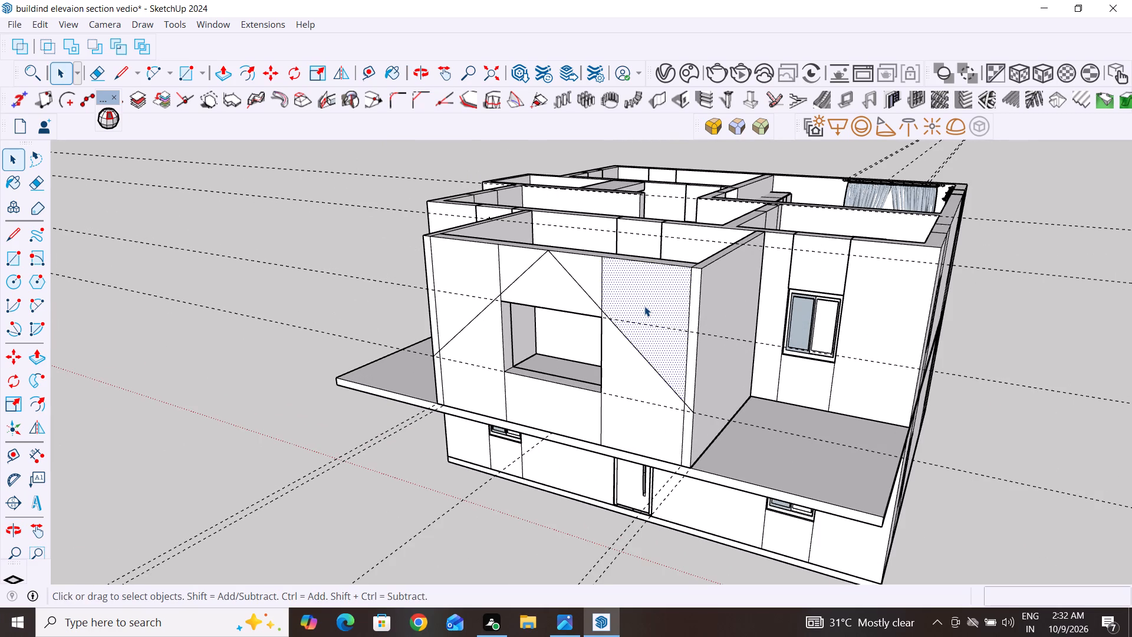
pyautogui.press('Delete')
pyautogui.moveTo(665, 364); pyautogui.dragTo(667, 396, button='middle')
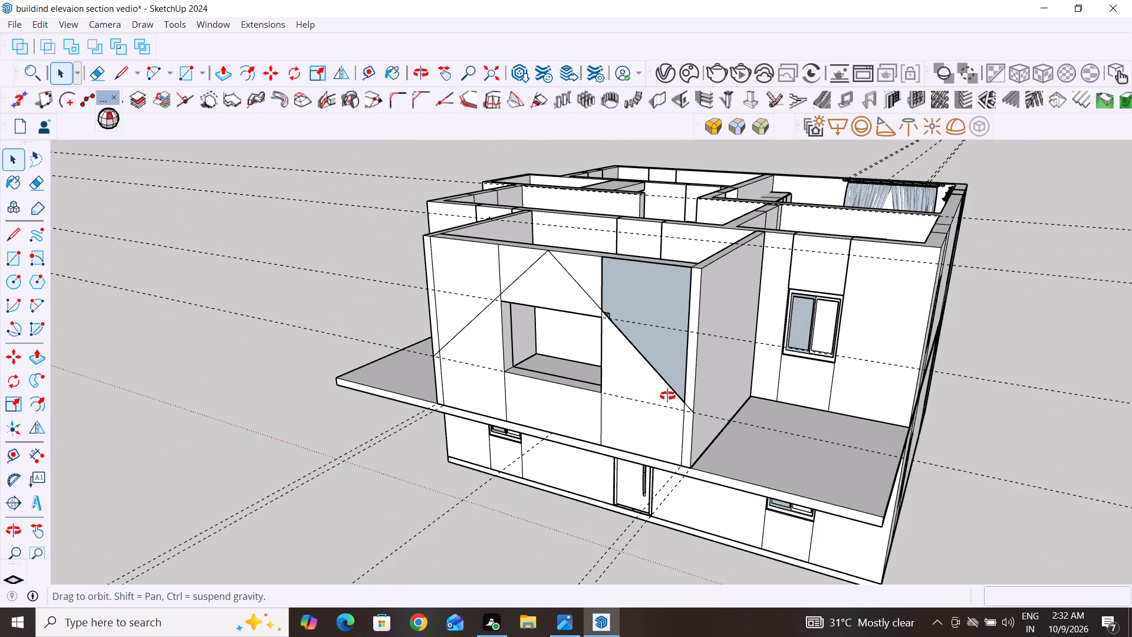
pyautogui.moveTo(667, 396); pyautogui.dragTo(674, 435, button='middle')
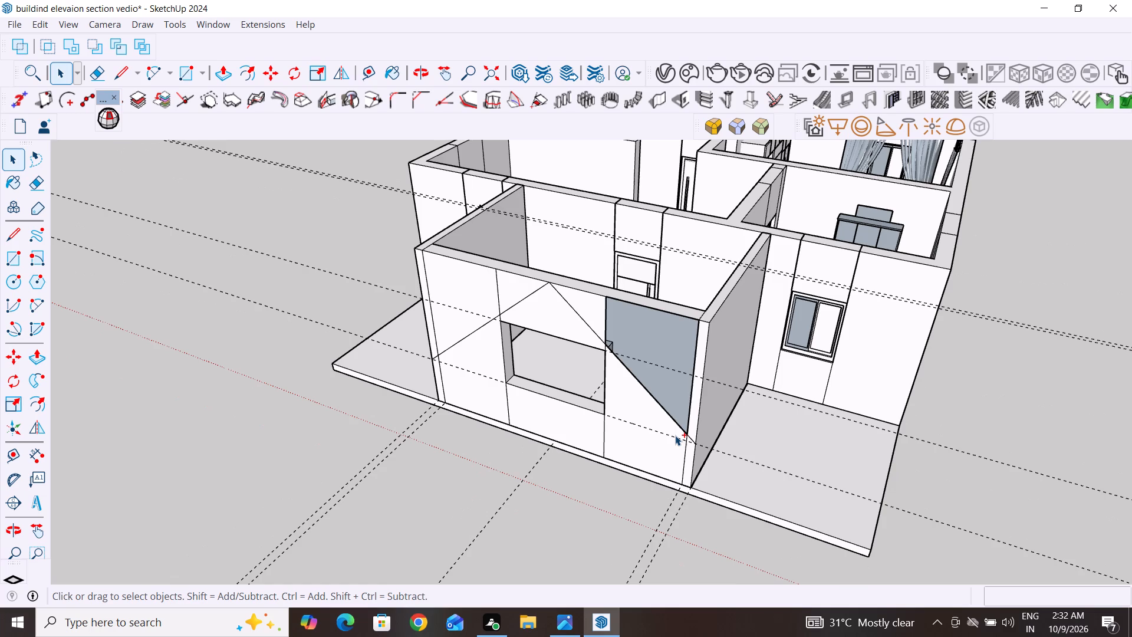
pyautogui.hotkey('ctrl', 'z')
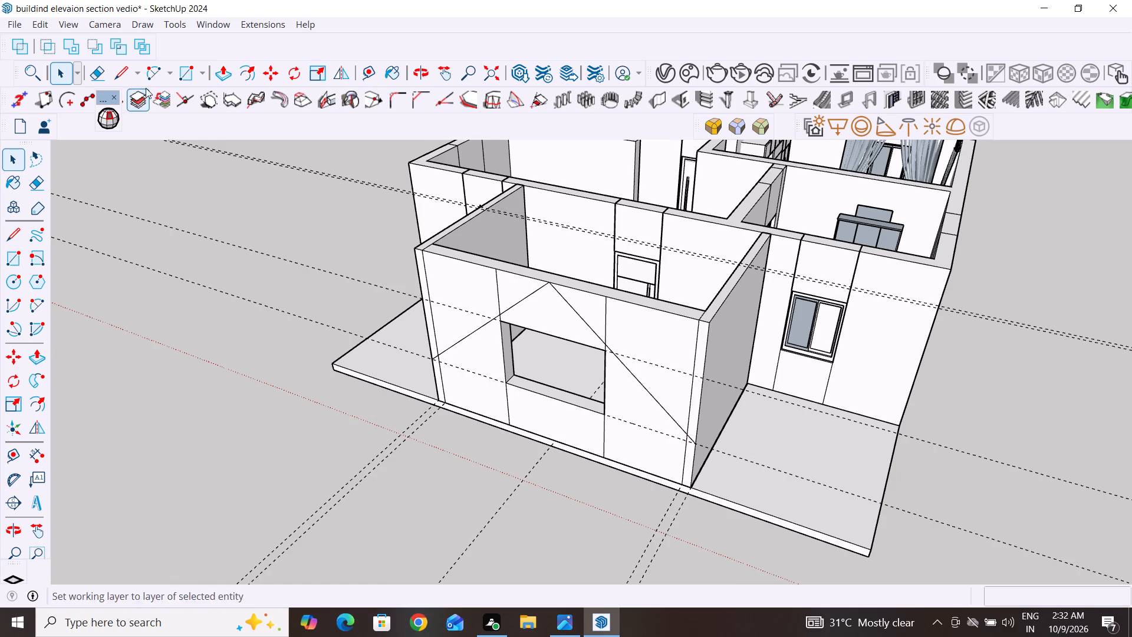
# Push the four panel faces above the sloping lines back 10" to cut the terrace panel into a gable shape.
pyautogui.click(226, 74)
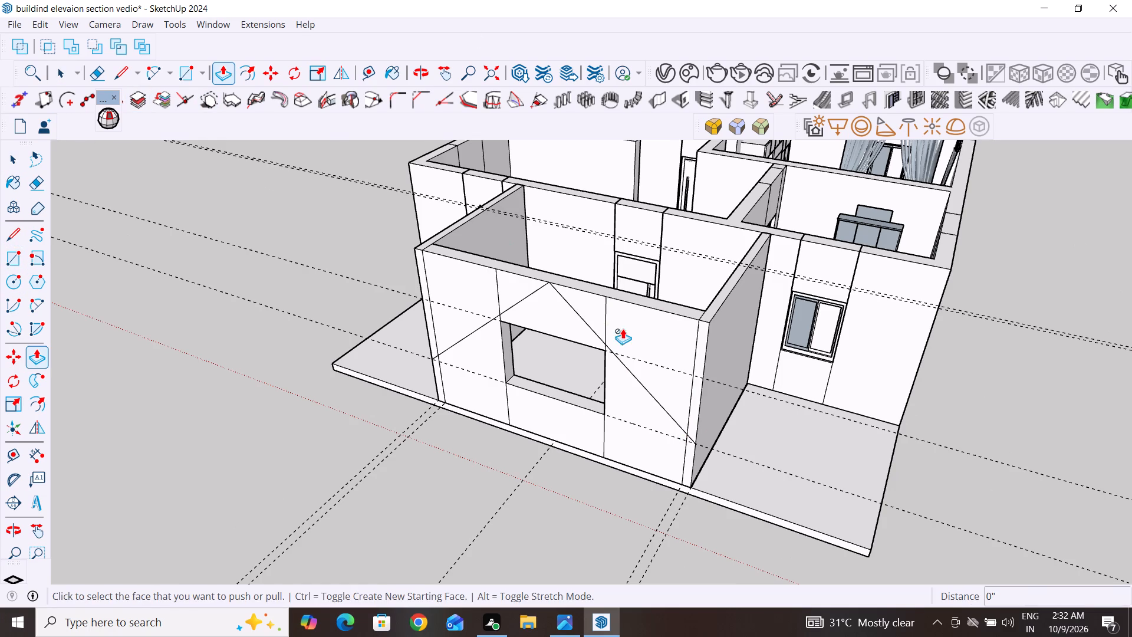
pyautogui.click(641, 329)
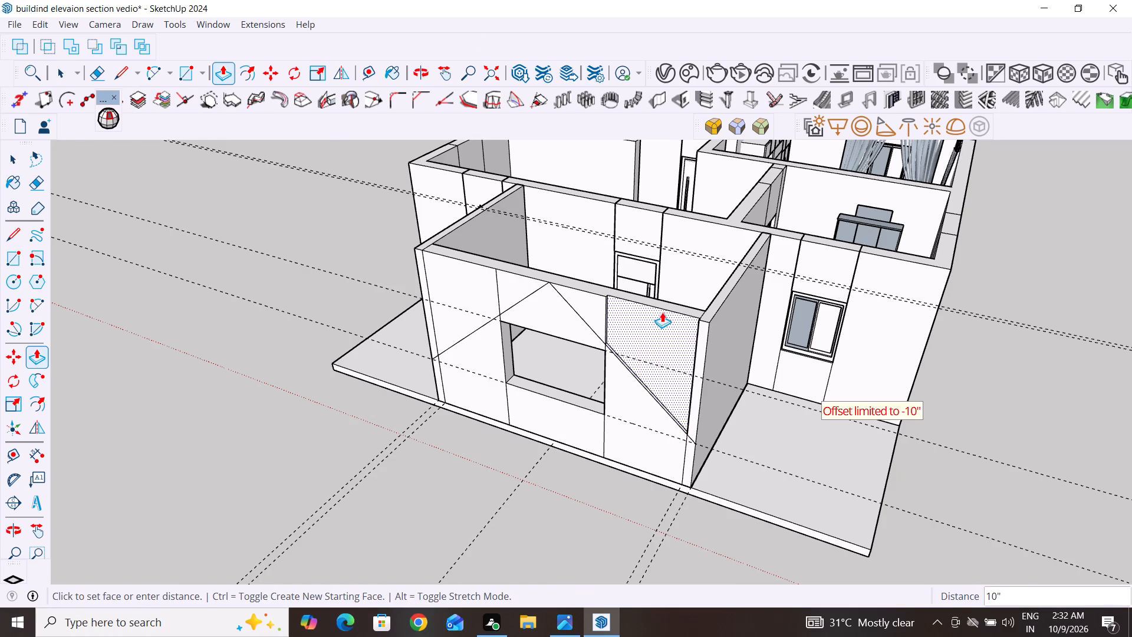
pyautogui.click(676, 303)
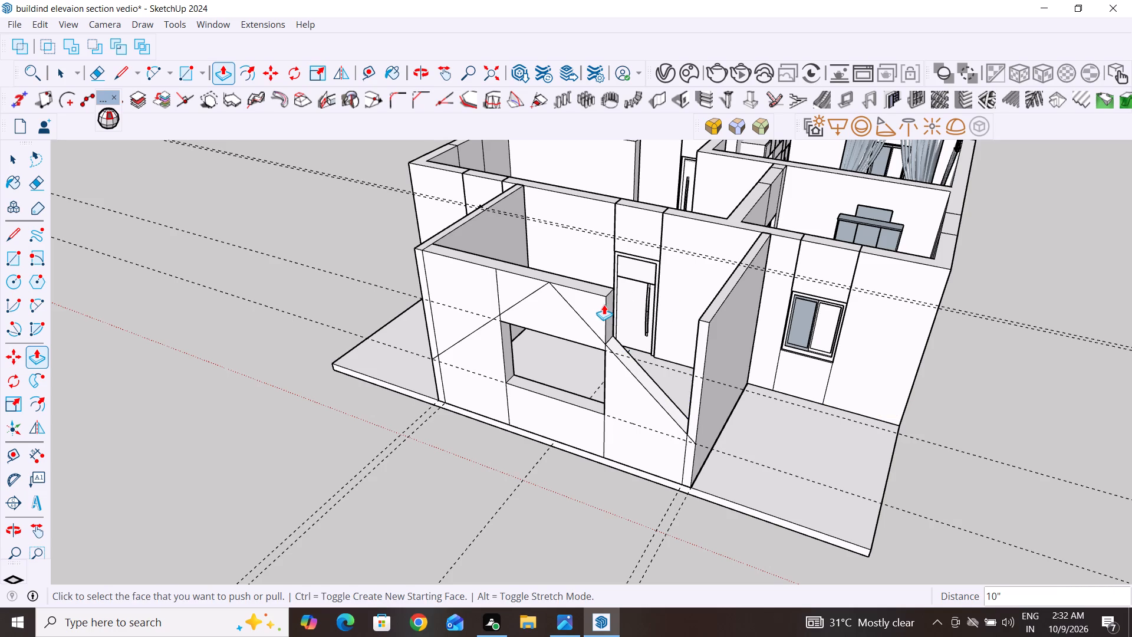
pyautogui.click(591, 296)
pyautogui.click(614, 283)
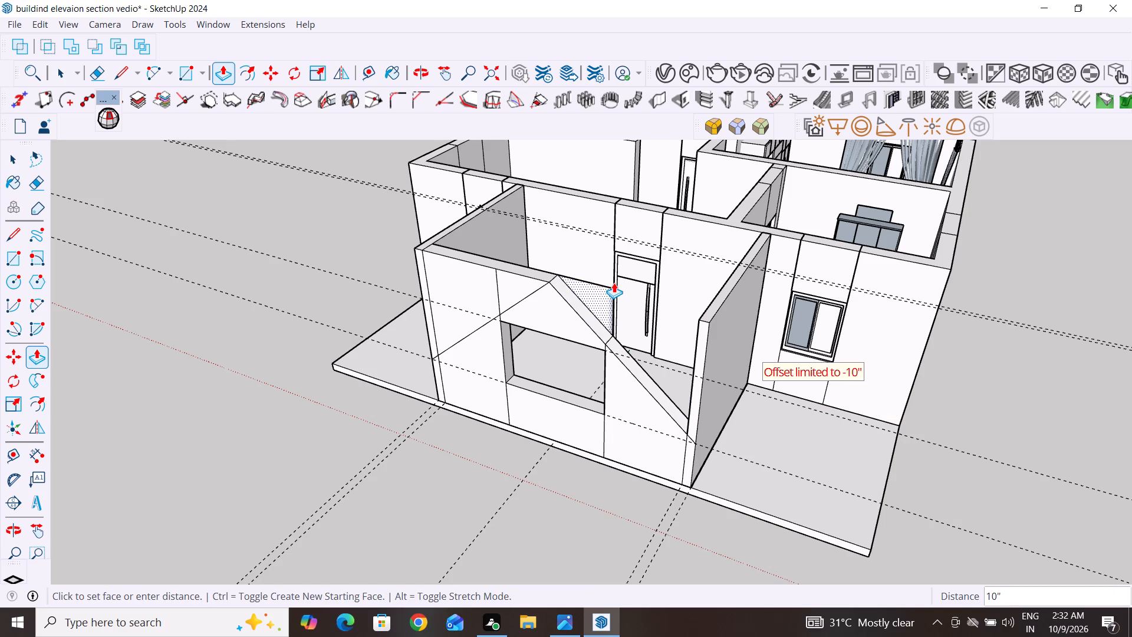
pyautogui.click(509, 282)
pyautogui.click(537, 257)
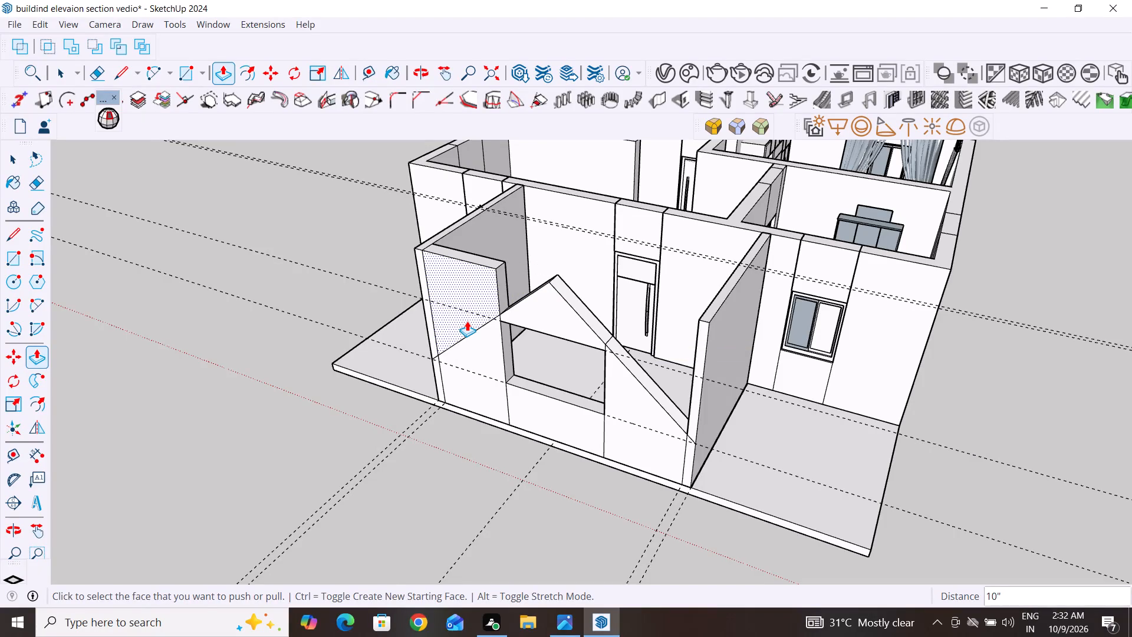
pyautogui.click(467, 321)
pyautogui.click(529, 269)
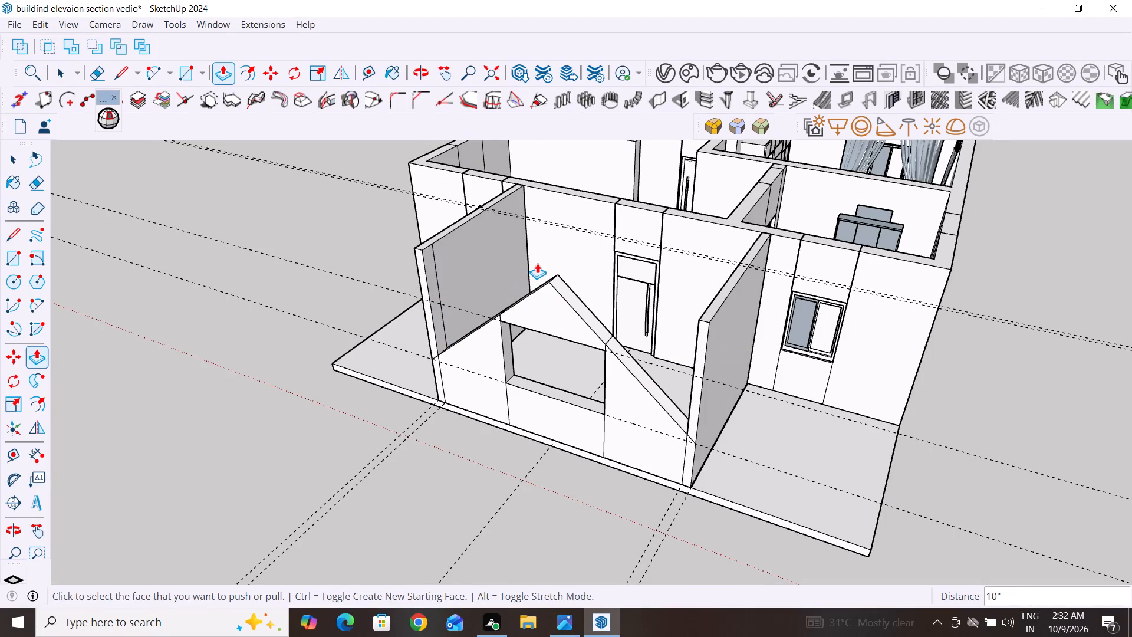
pyautogui.moveTo(465, 376); pyautogui.dragTo(626, 245, button='middle')
pyautogui.moveTo(626, 245); pyautogui.dragTo(624, 243, button='middle')
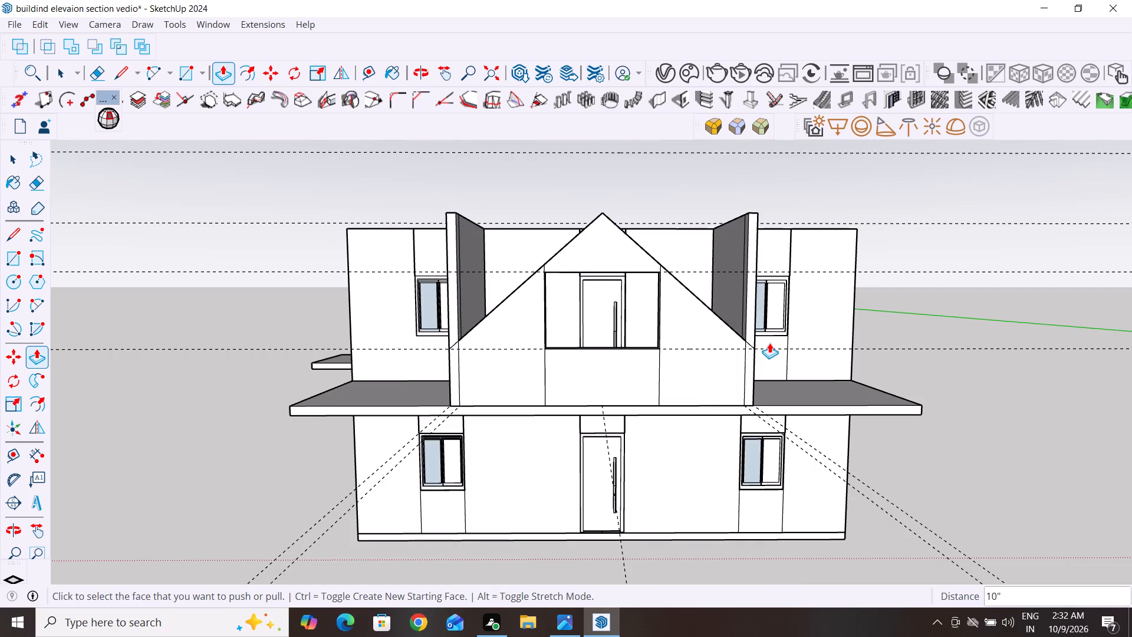
# Push the left-hand terrace side wall's front end face above the sloping gable line back 10".
pyautogui.scroll(4, 768, 352)
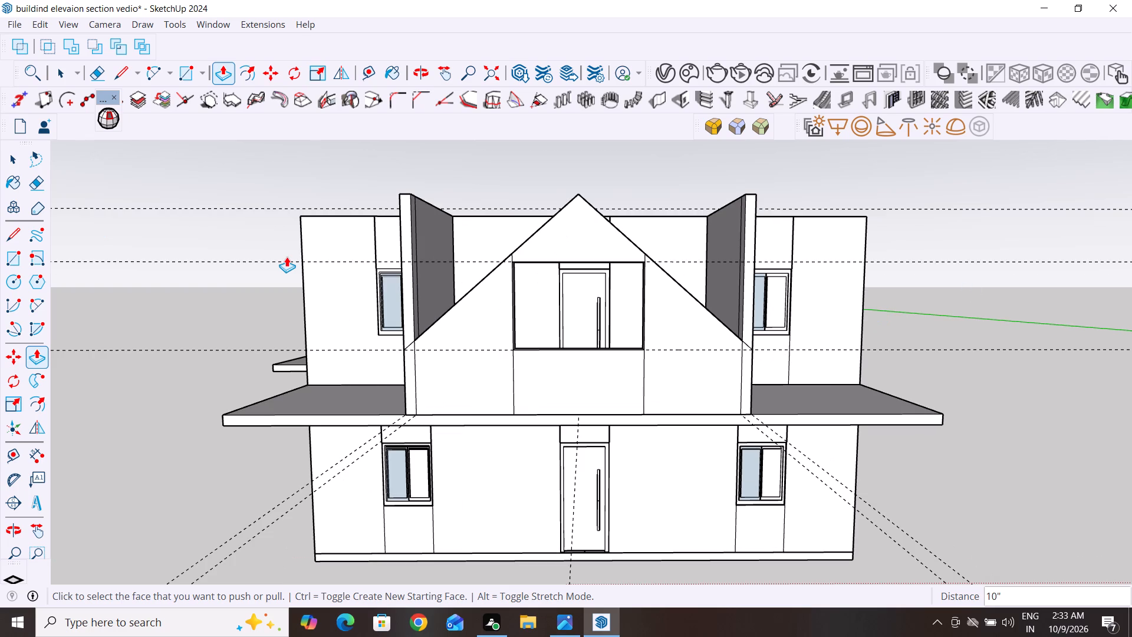
pyautogui.click(14, 158)
pyautogui.click(164, 337)
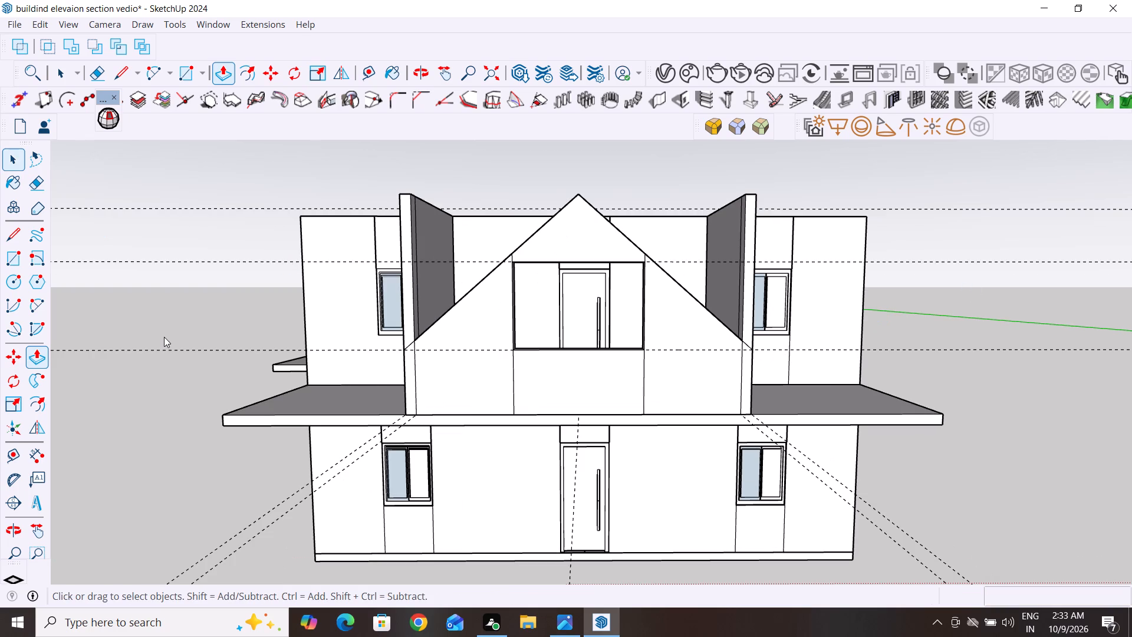
pyautogui.scroll(7, 418, 317)
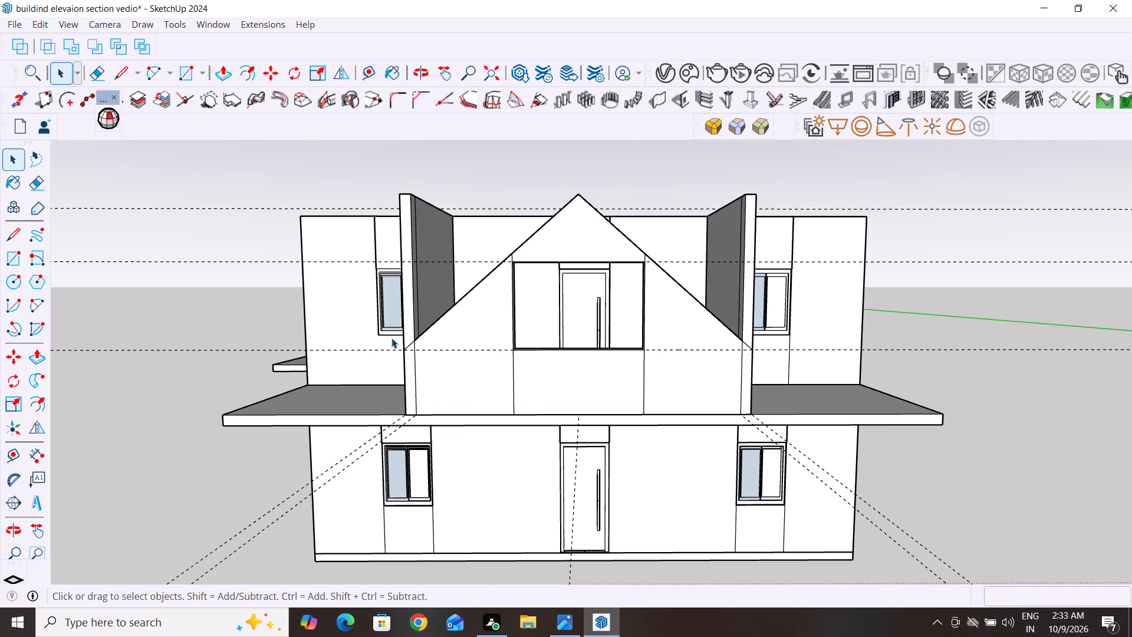
pyautogui.scroll(4, 391, 338)
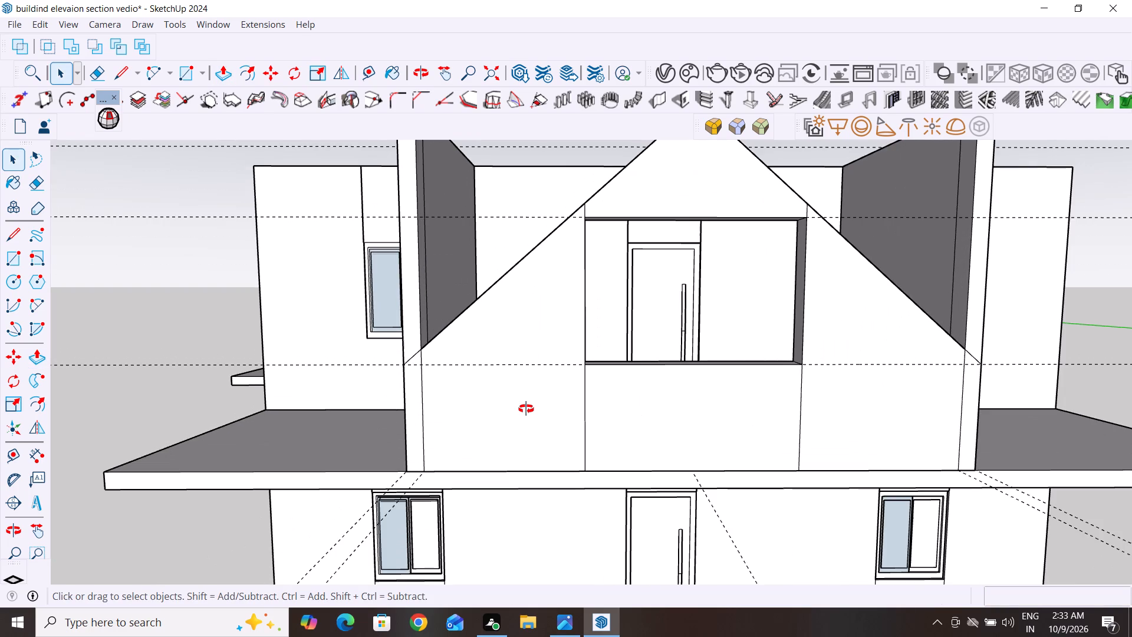
pyautogui.moveTo(399, 348); pyautogui.dragTo(582, 421, button='middle')
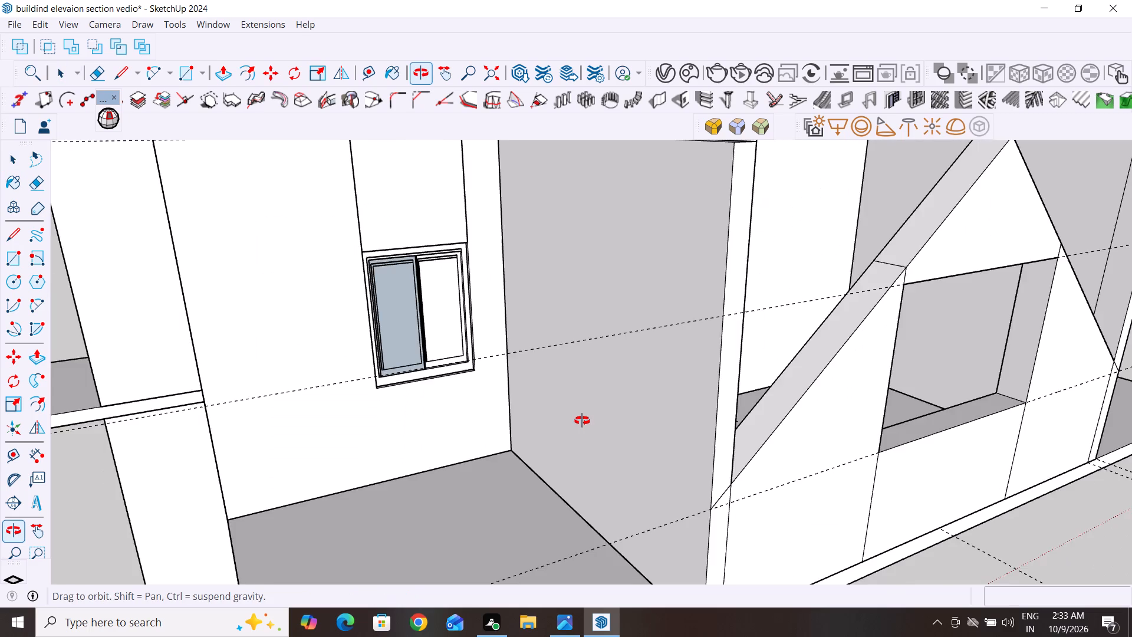
pyautogui.moveTo(582, 421); pyautogui.dragTo(571, 412, button='middle')
pyautogui.moveTo(743, 439); pyautogui.dragTo(717, 430, button='middle')
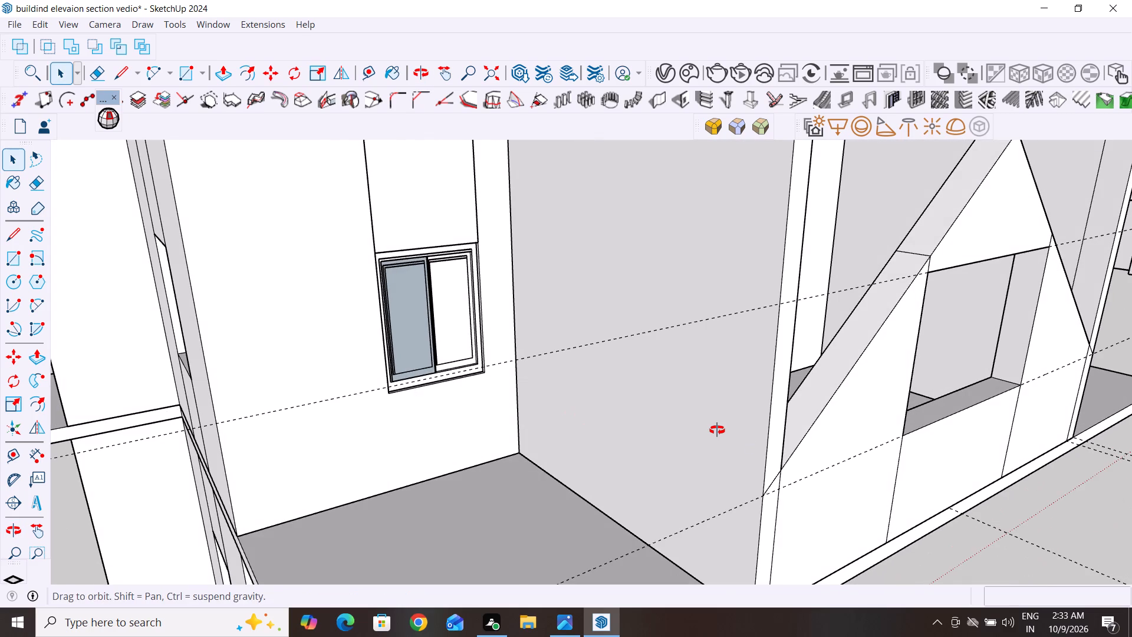
pyautogui.moveTo(717, 430); pyautogui.dragTo(649, 416, button='middle')
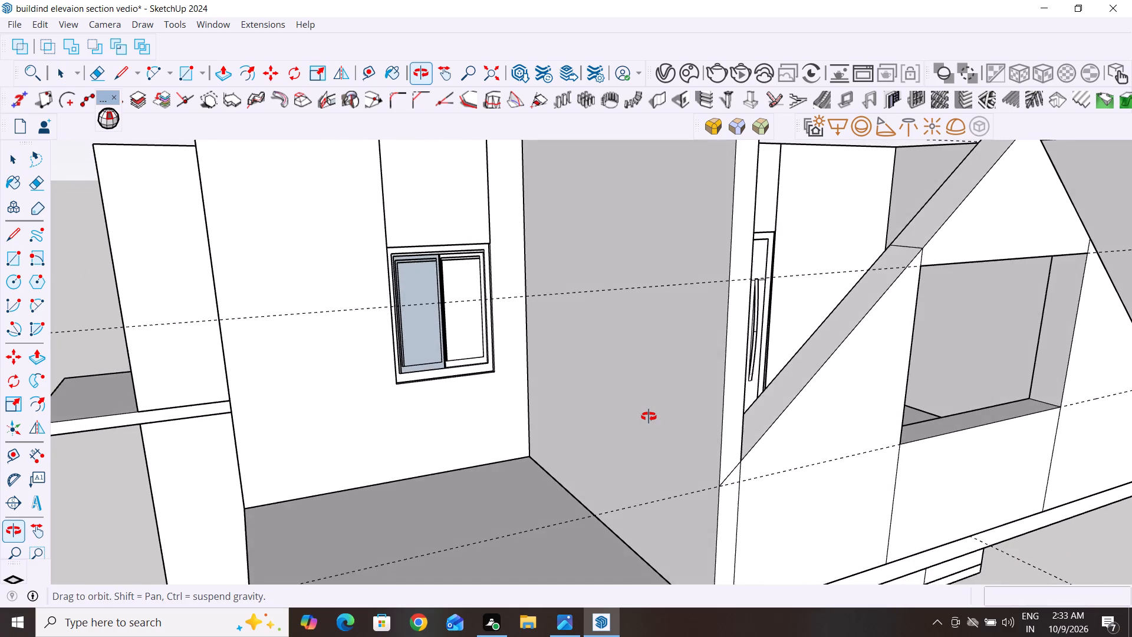
pyautogui.moveTo(649, 416); pyautogui.dragTo(648, 417, button='middle')
pyautogui.click(678, 425)
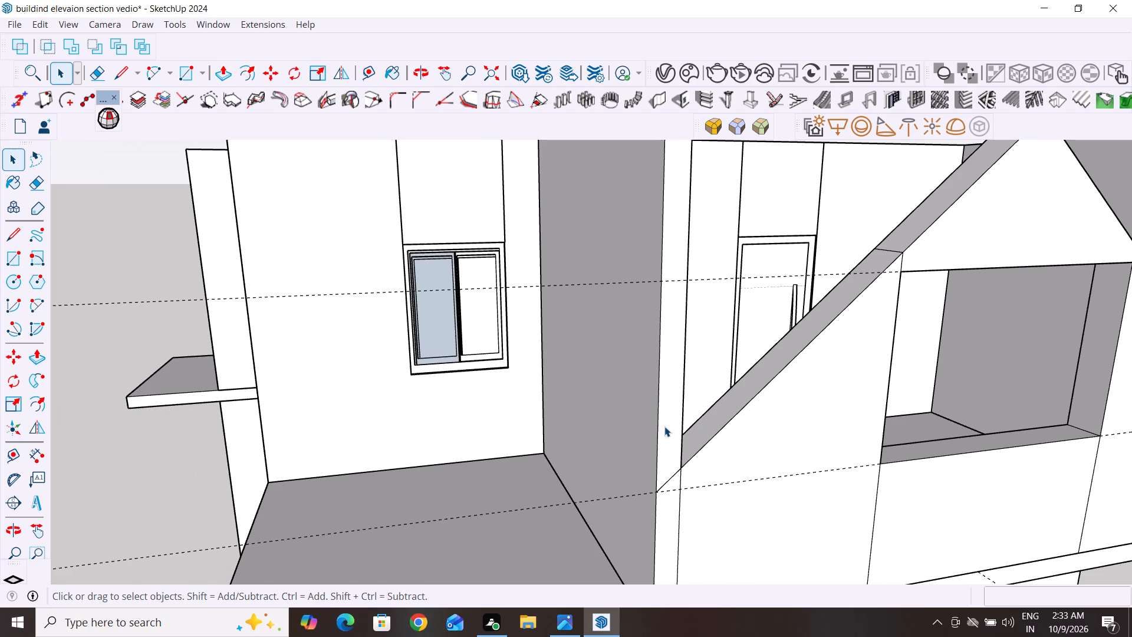
pyautogui.click(670, 427)
pyautogui.click(669, 446)
pyautogui.click(108, 231)
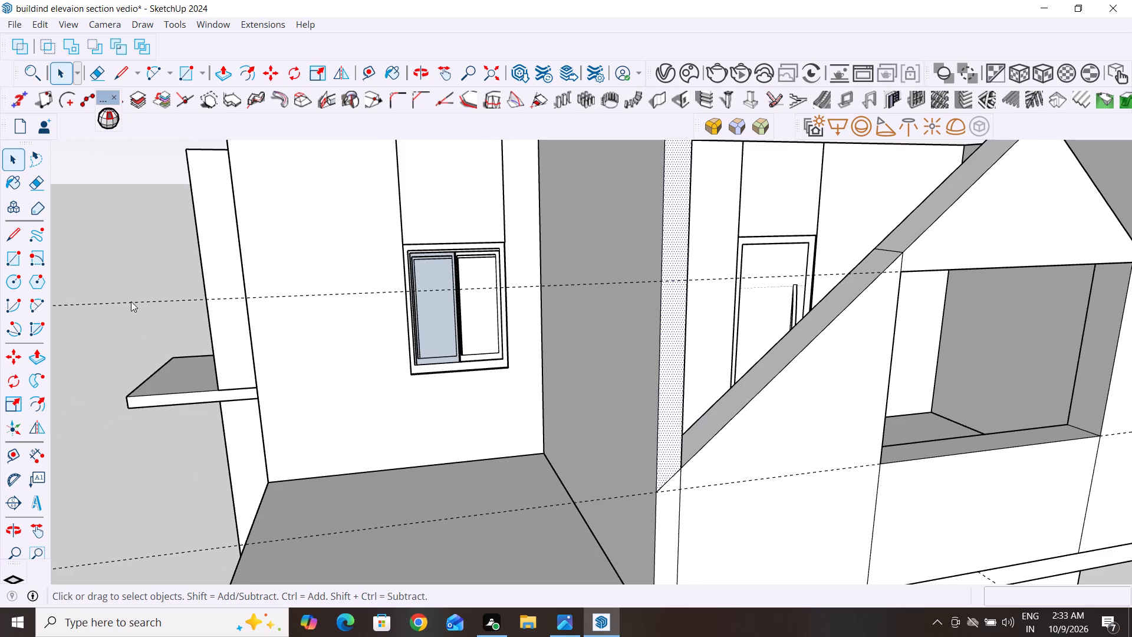
pyautogui.scroll(-3, 134, 362)
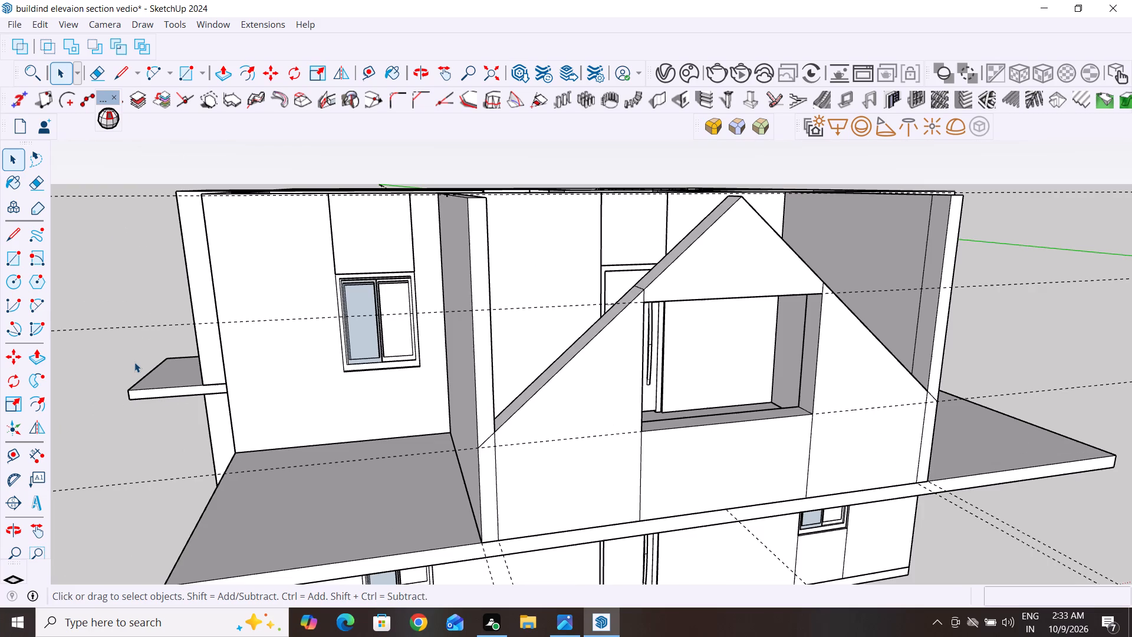
pyautogui.moveTo(369, 417); pyautogui.dragTo(475, 409, button='middle')
pyautogui.moveTo(475, 409); pyautogui.dragTo(445, 398, button='middle')
pyautogui.click(544, 389)
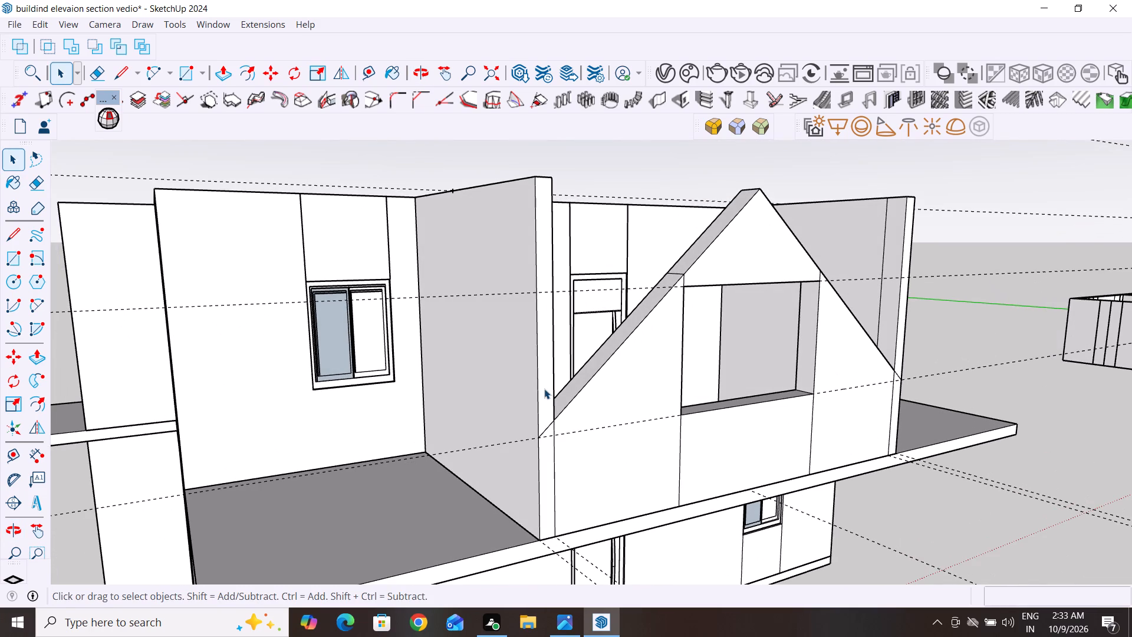
pyautogui.click(224, 74)
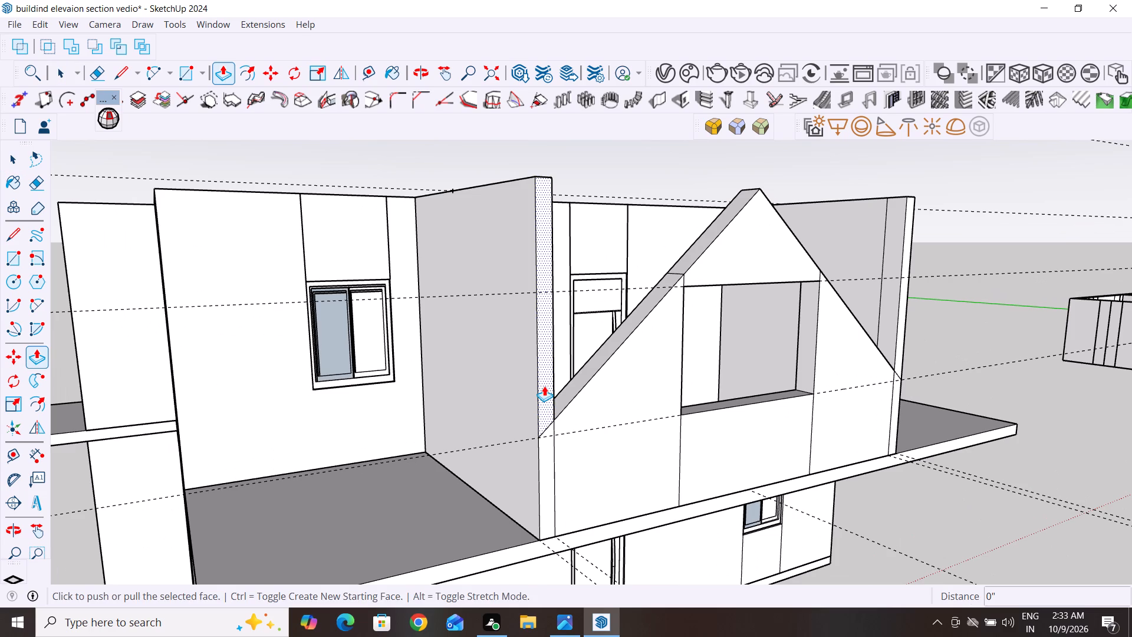
pyautogui.click(547, 399)
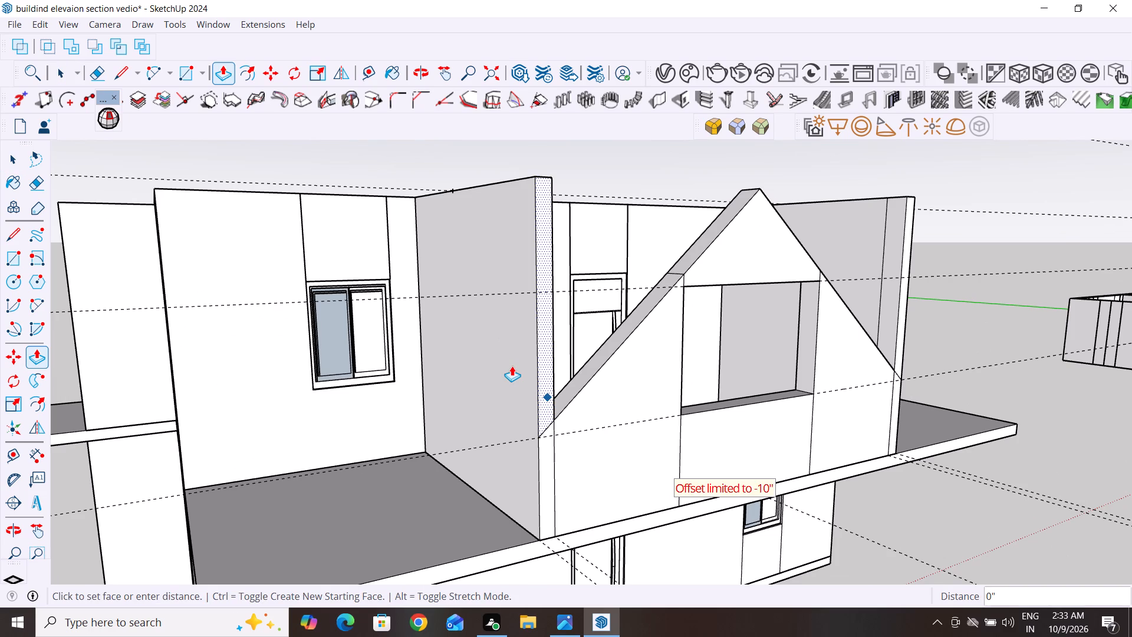
pyautogui.click(469, 334)
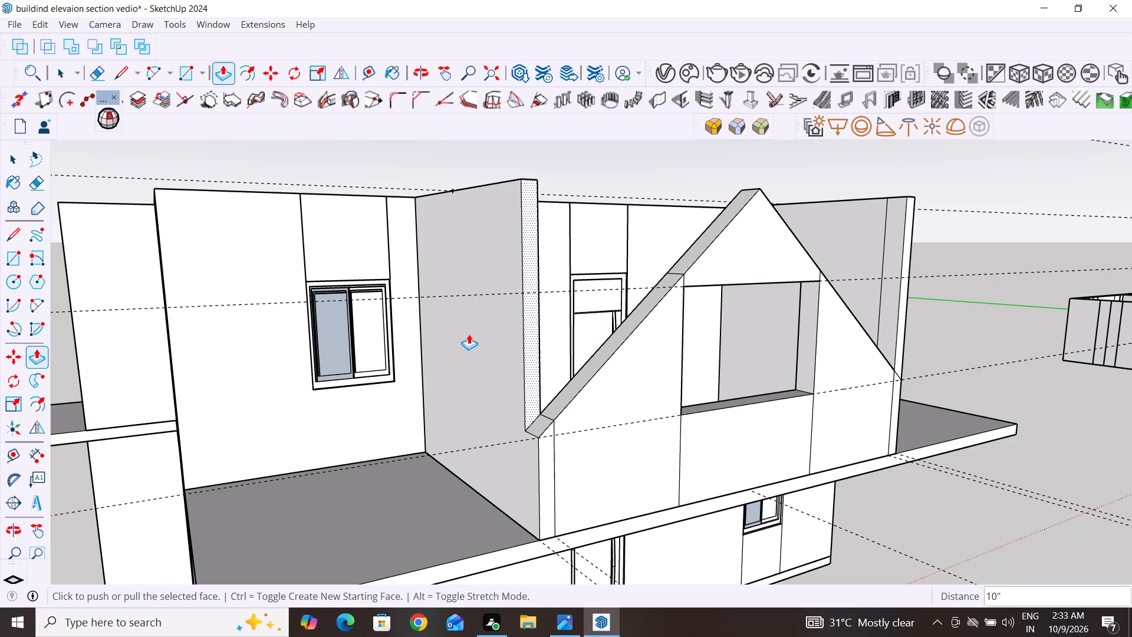
# Push the left-hand side wall's front end face, above the gable slope, a further 6 1/16" back.
pyautogui.scroll(1, 555, 347)
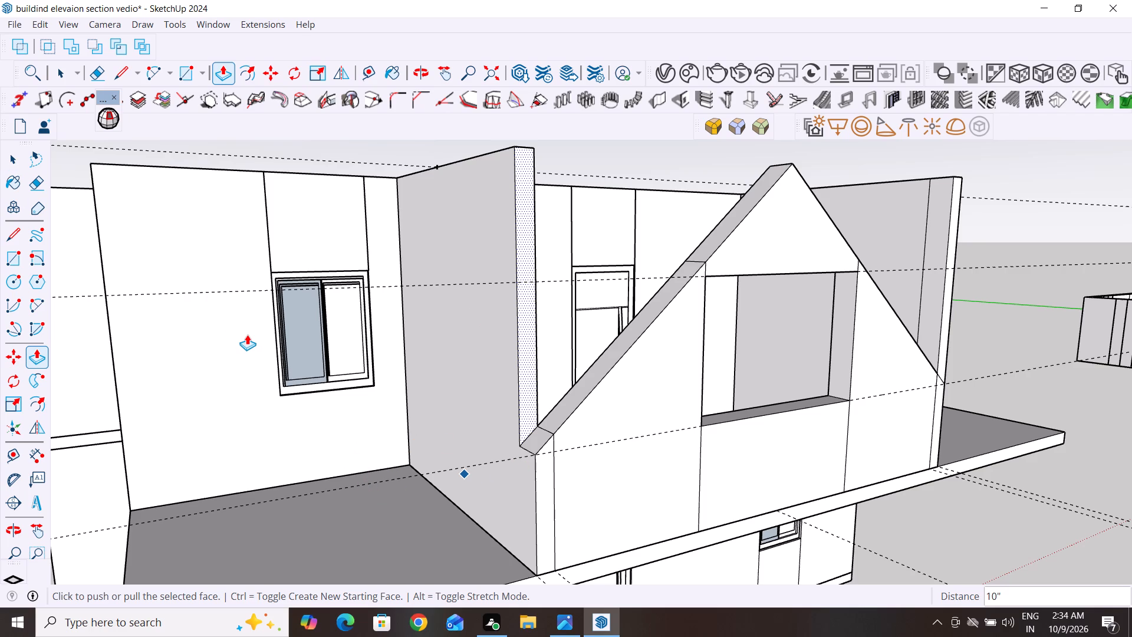
pyautogui.click(12, 160)
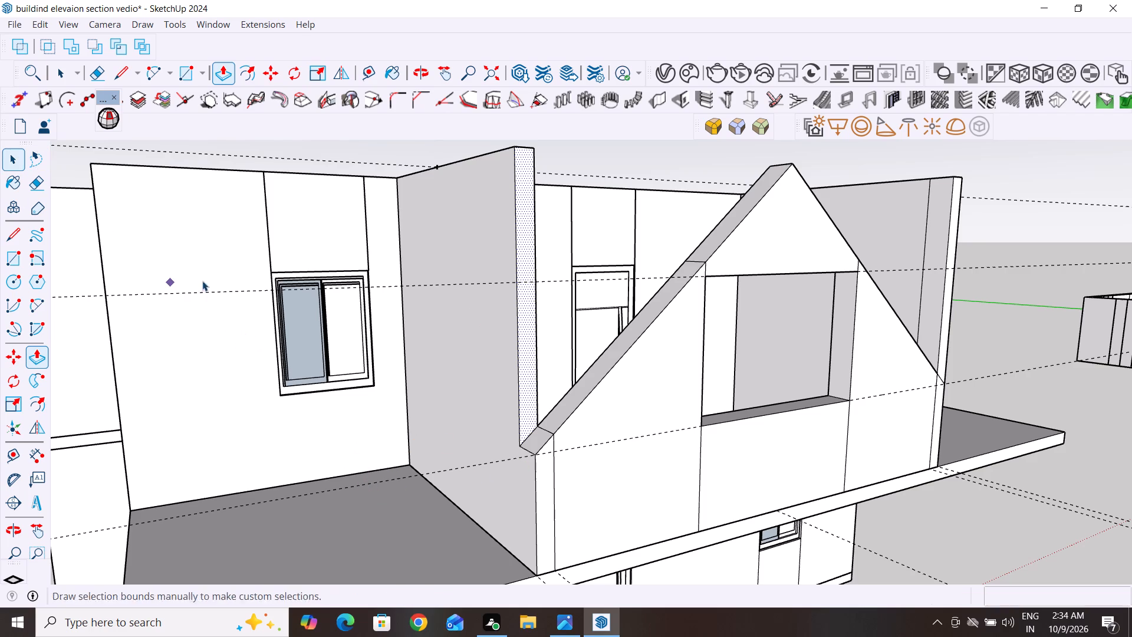
pyautogui.scroll(5, 526, 438)
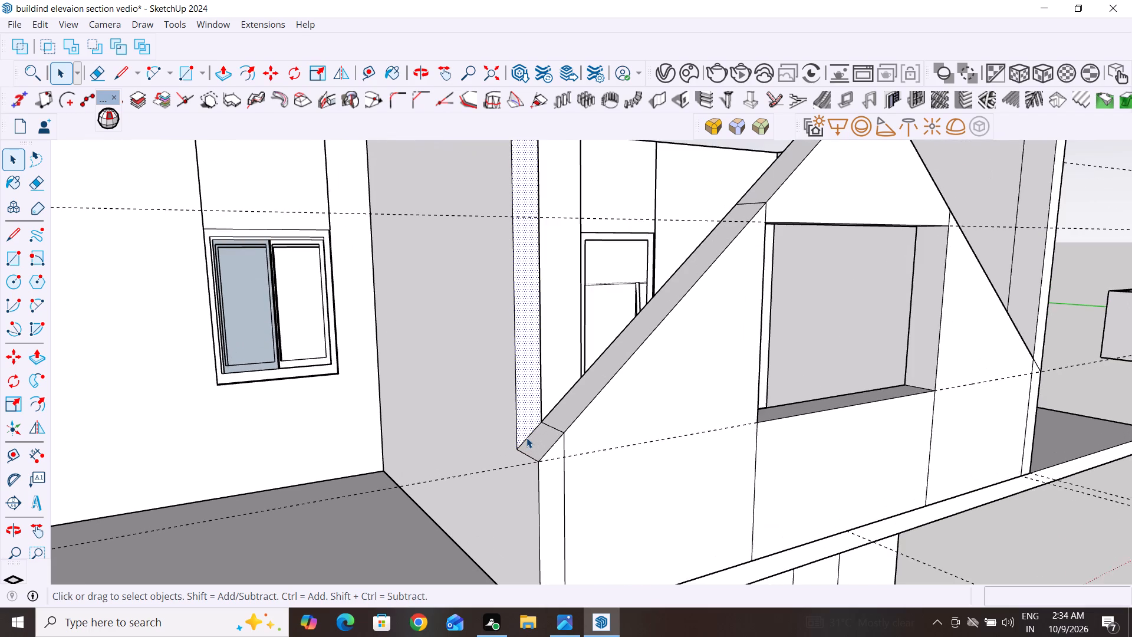
pyautogui.scroll(2, 526, 438)
pyautogui.click(525, 411)
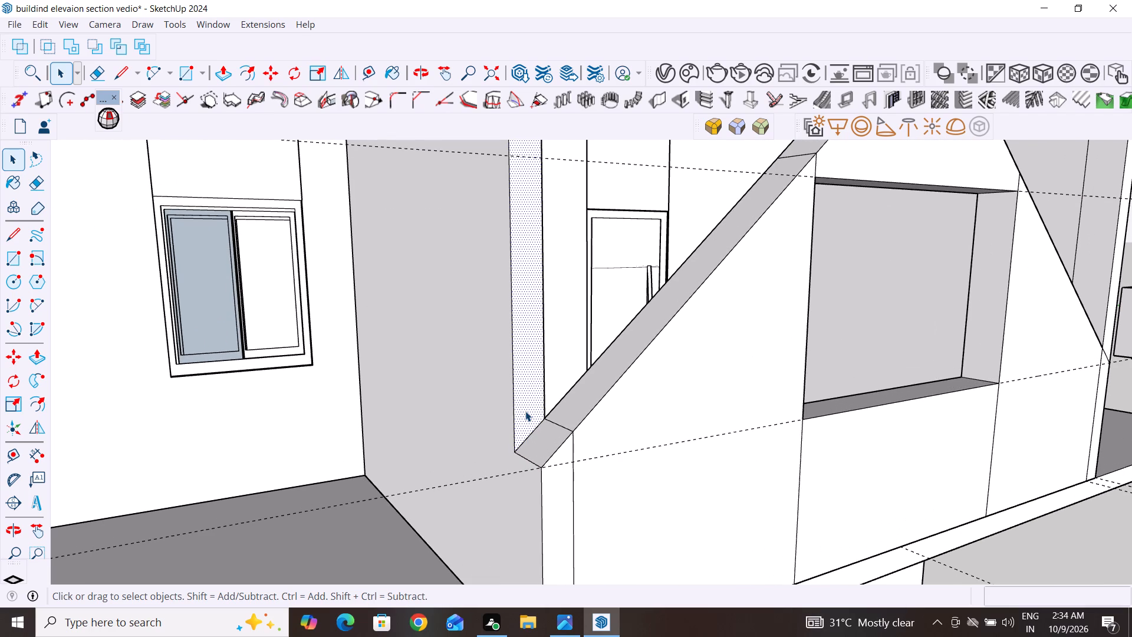
pyautogui.click(226, 72)
pyautogui.click(531, 380)
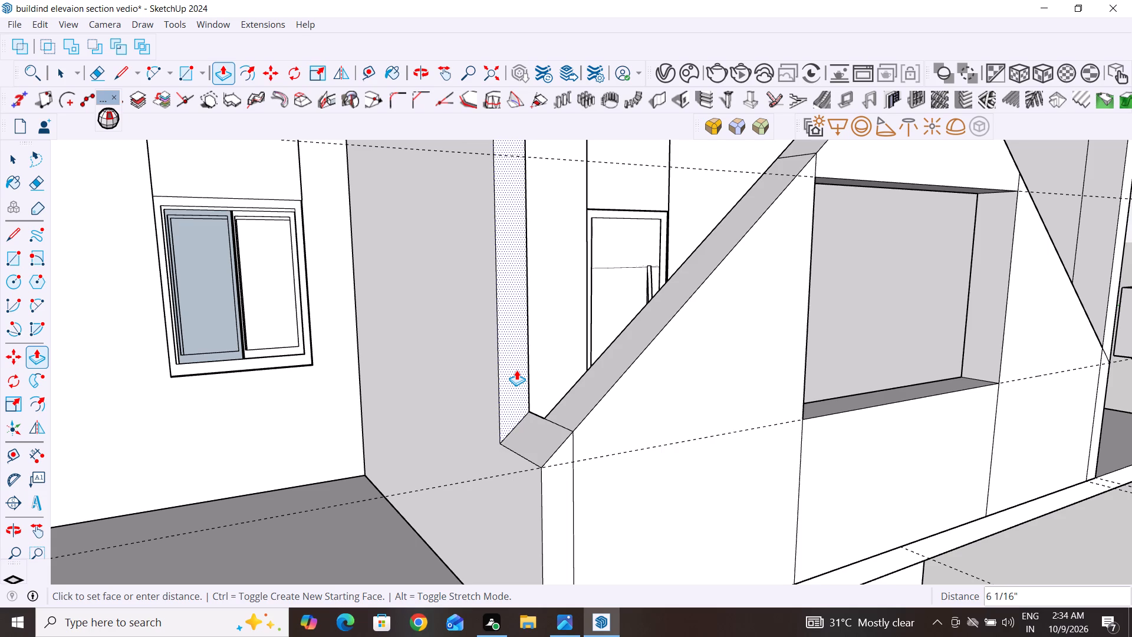
pyautogui.click(516, 370)
pyautogui.click(10, 163)
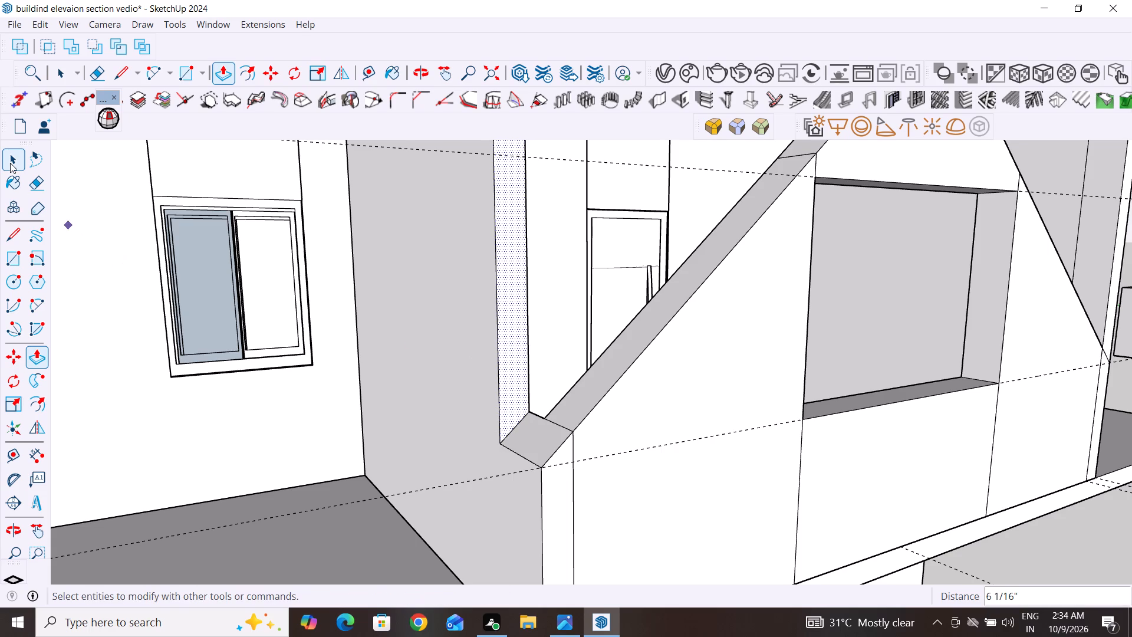
# Draw a line about 7 13/16" across the sloping ledge at the left-hand wall, continuing the gable's back edge to the outer edge.
pyautogui.scroll(-1, 512, 463)
pyautogui.moveTo(718, 448); pyautogui.dragTo(707, 493, button='middle')
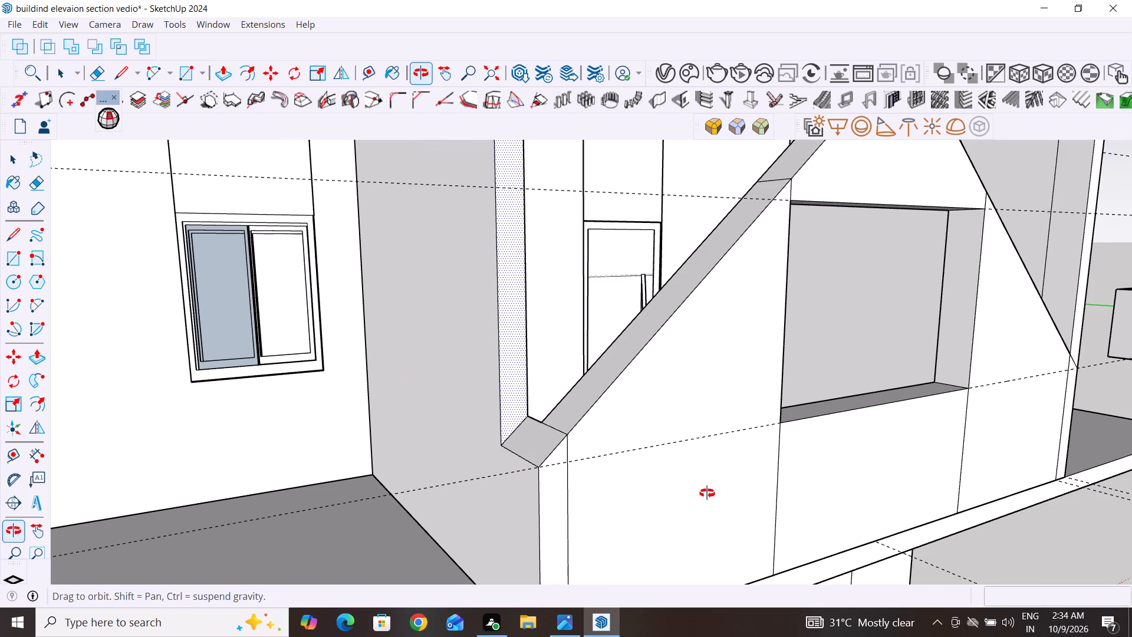
pyautogui.moveTo(707, 493); pyautogui.dragTo(718, 504, button='middle')
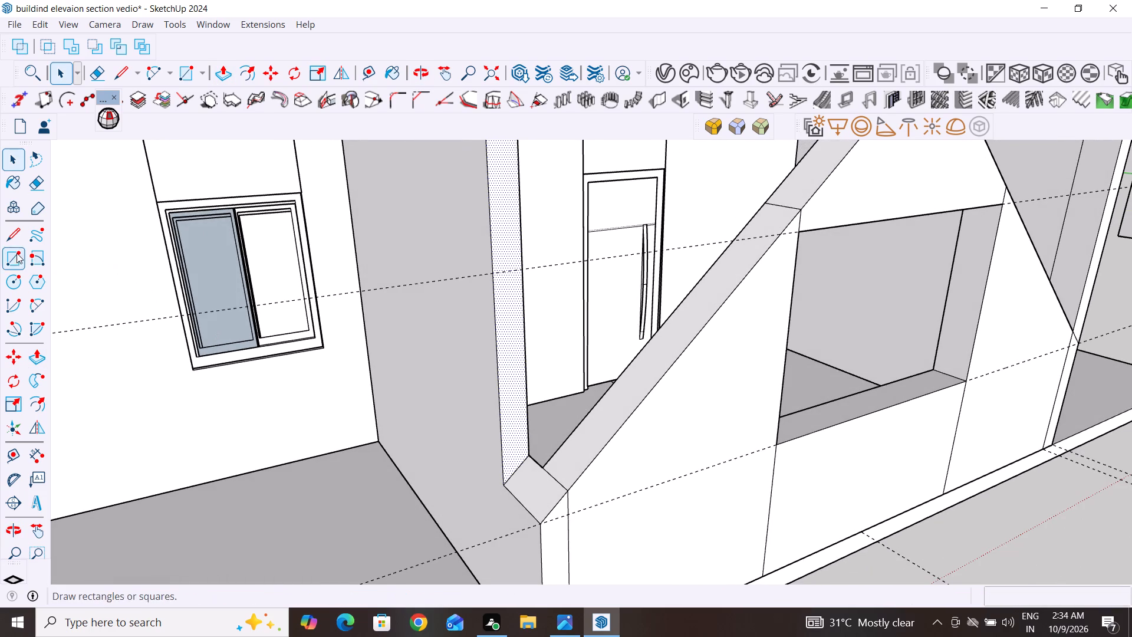
pyautogui.click(11, 232)
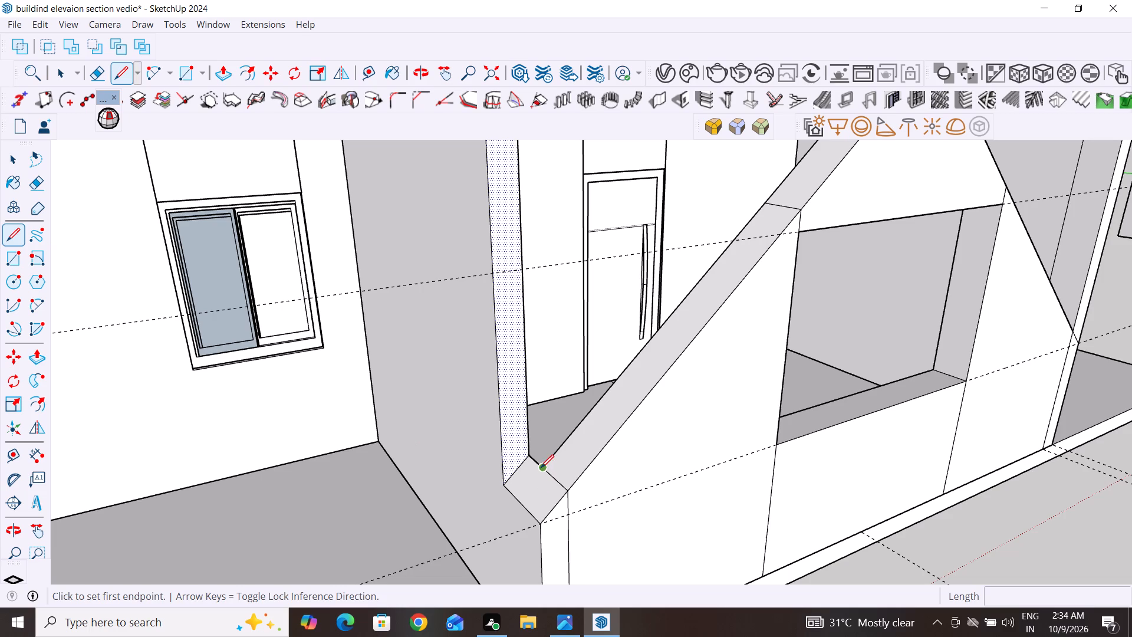
pyautogui.click(541, 468)
pyautogui.click(519, 495)
pyautogui.click(18, 168)
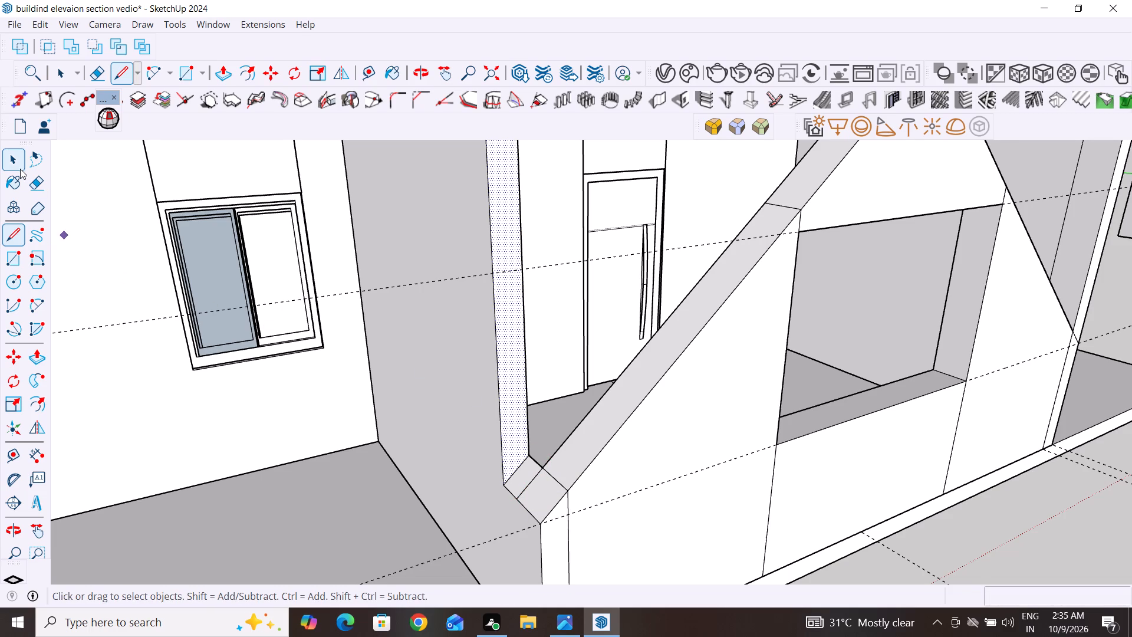
# Push the right-hand terrace side wall's front end face above the sloping gable line back 10".
pyautogui.scroll(-8, 324, 441)
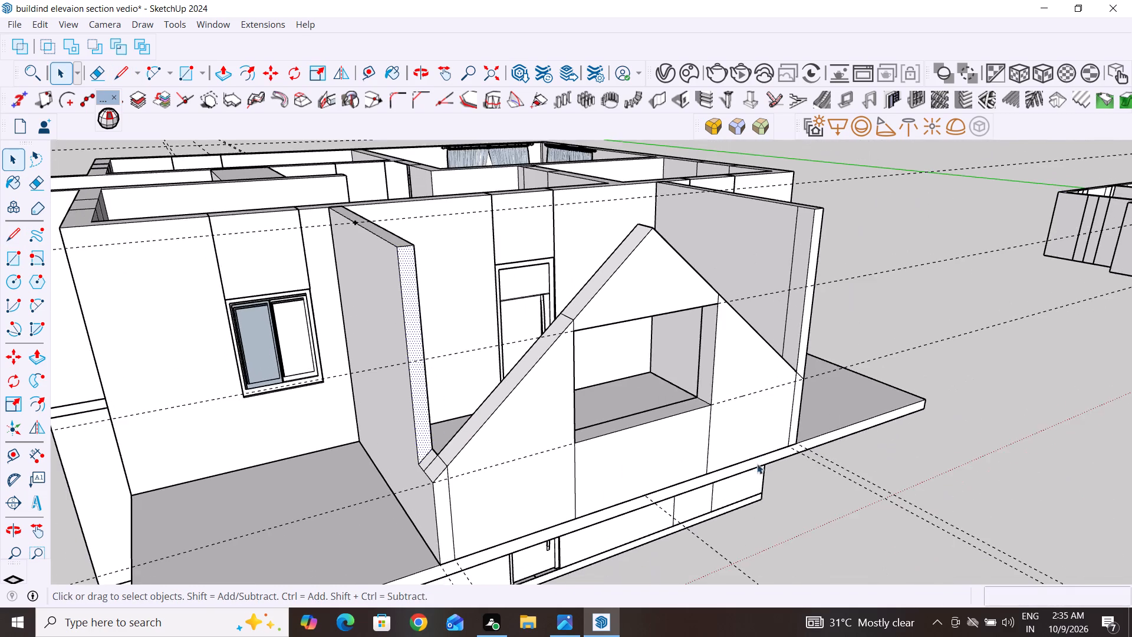
pyautogui.moveTo(757, 464); pyautogui.dragTo(547, 494, button='middle')
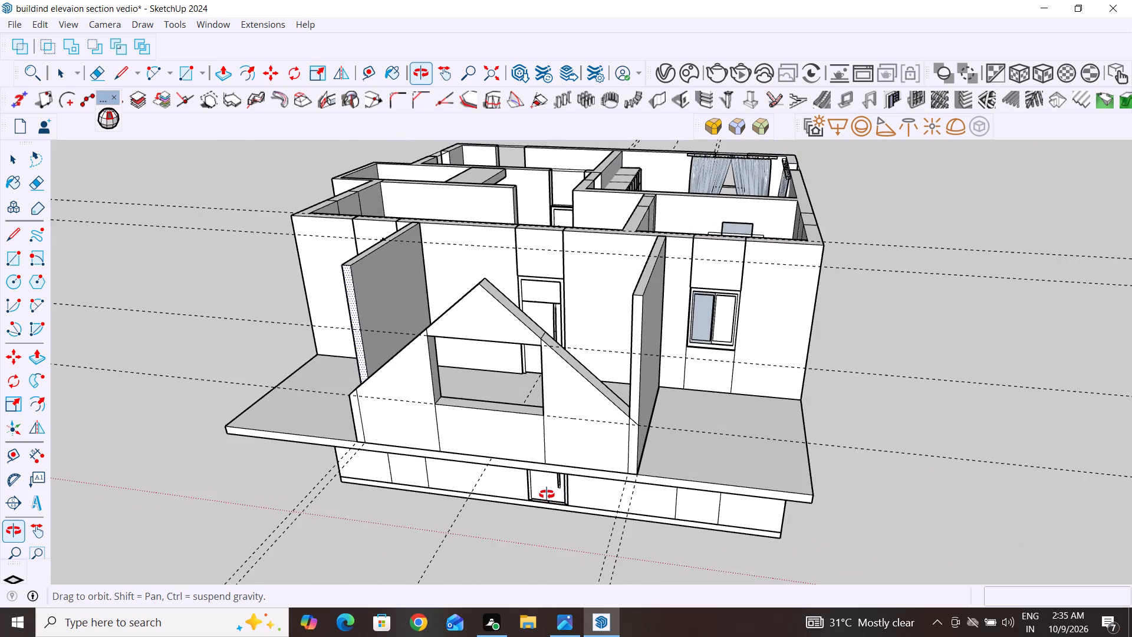
pyautogui.moveTo(547, 494); pyautogui.dragTo(551, 480, button='middle')
pyautogui.scroll(5, 626, 389)
pyautogui.click(636, 378)
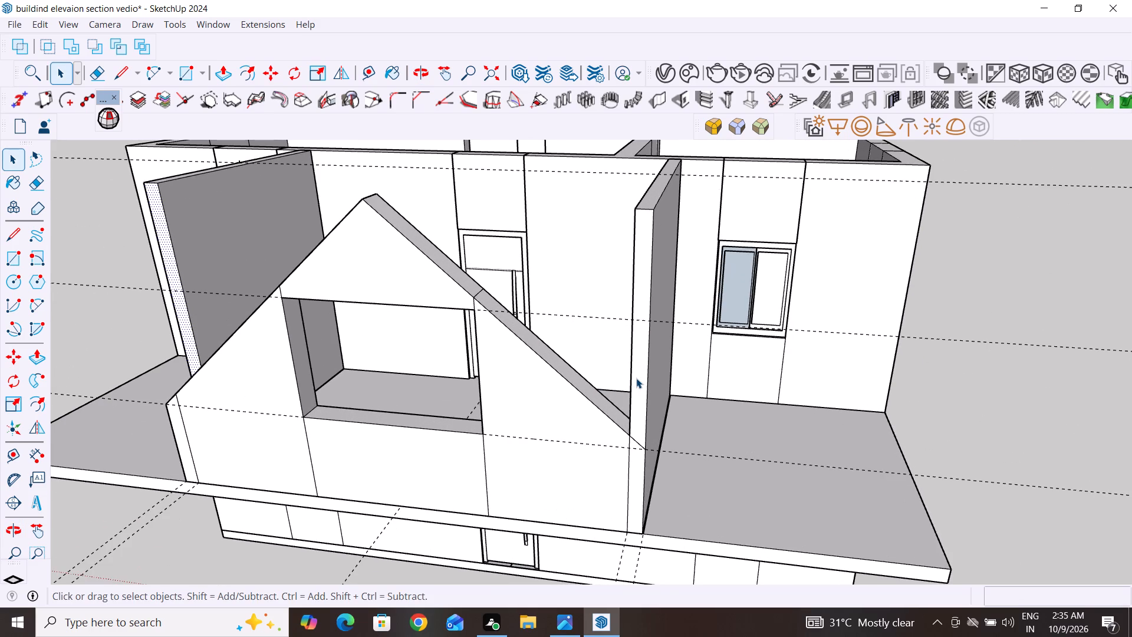
pyautogui.click(225, 75)
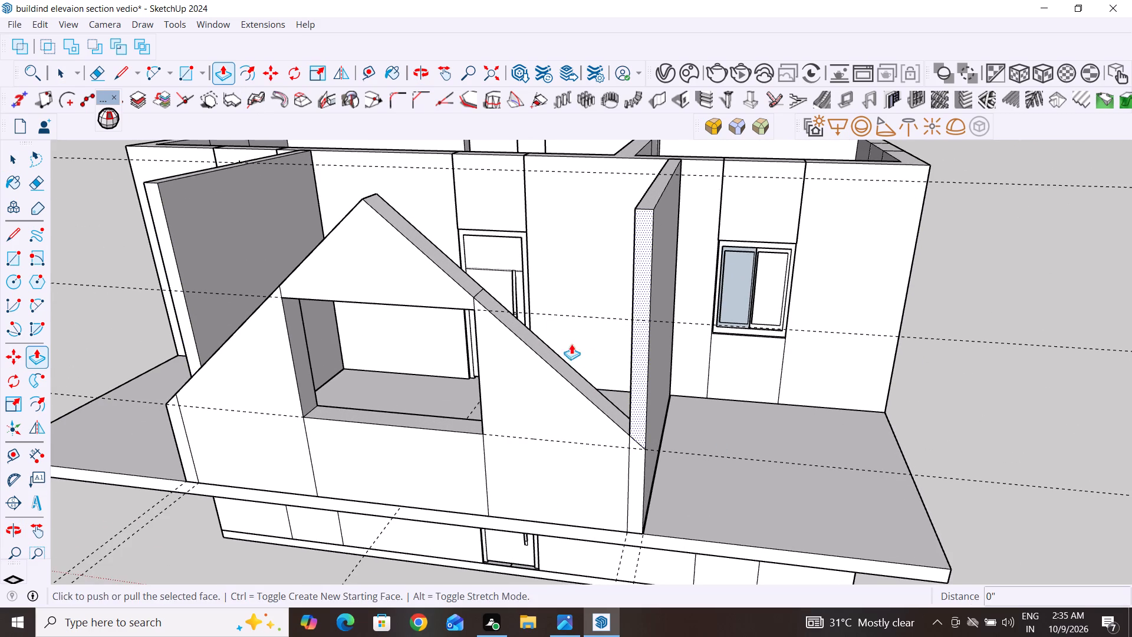
pyautogui.click(637, 423)
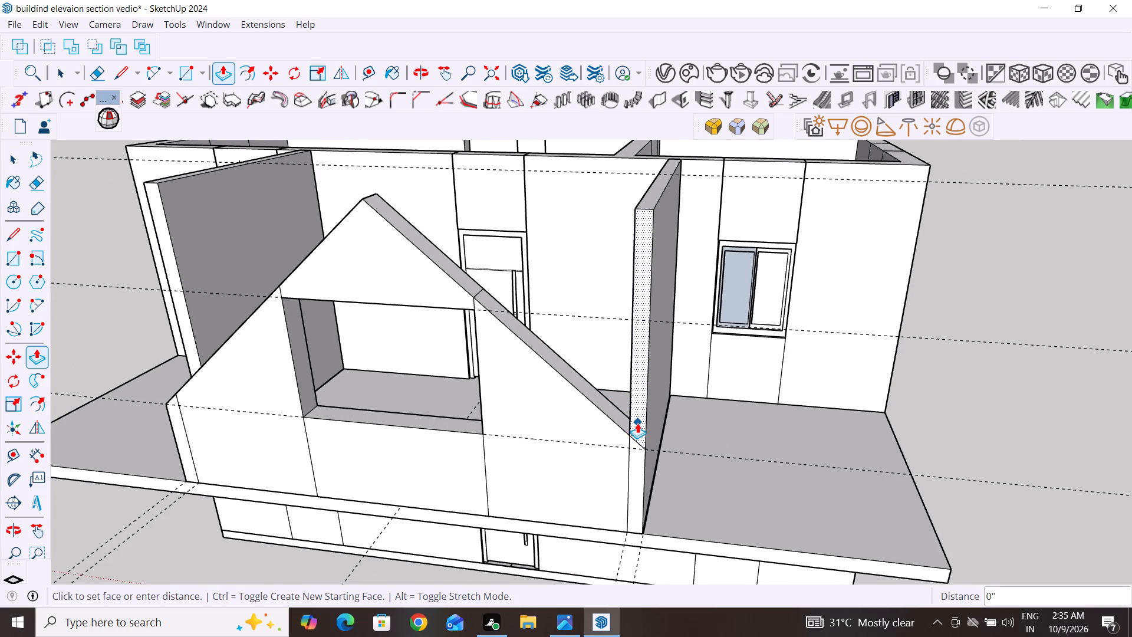
pyautogui.click(649, 360)
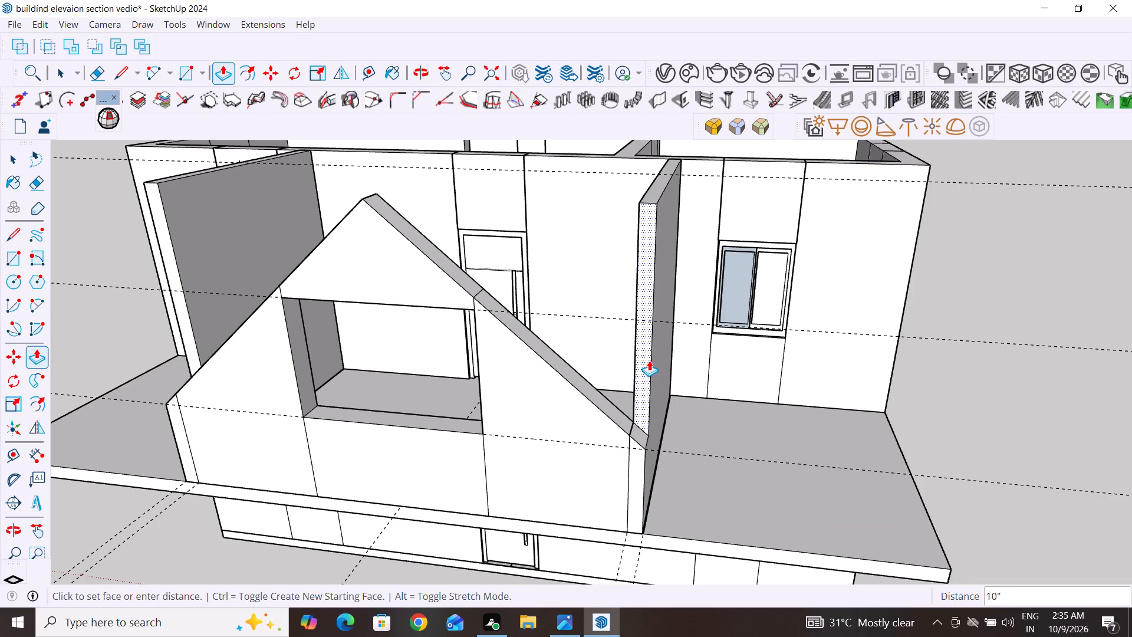
pyautogui.click(17, 155)
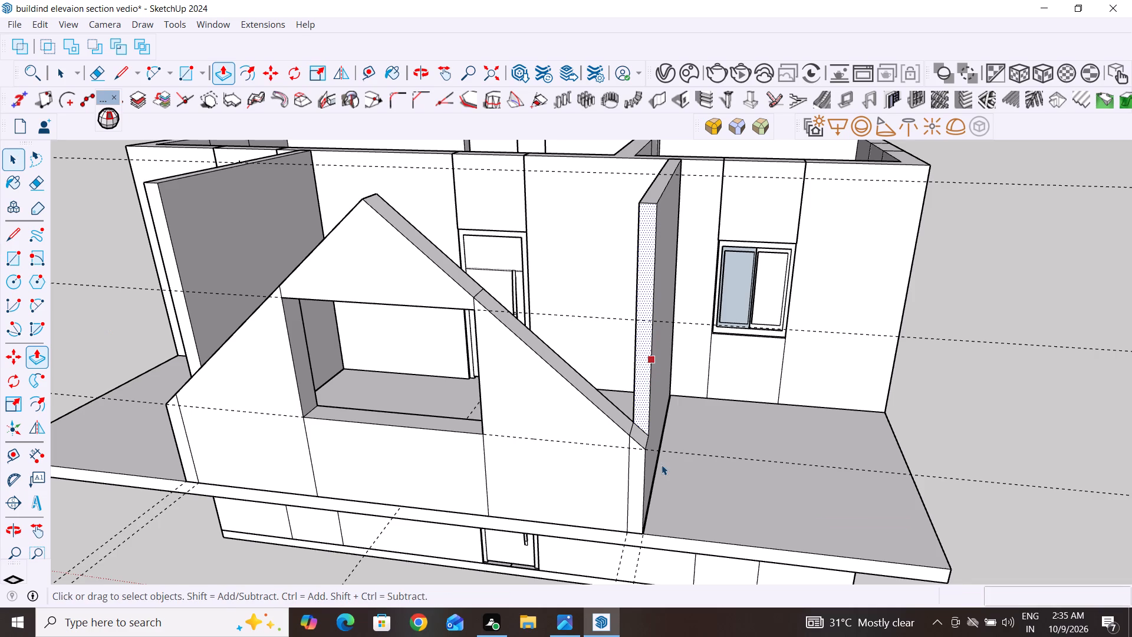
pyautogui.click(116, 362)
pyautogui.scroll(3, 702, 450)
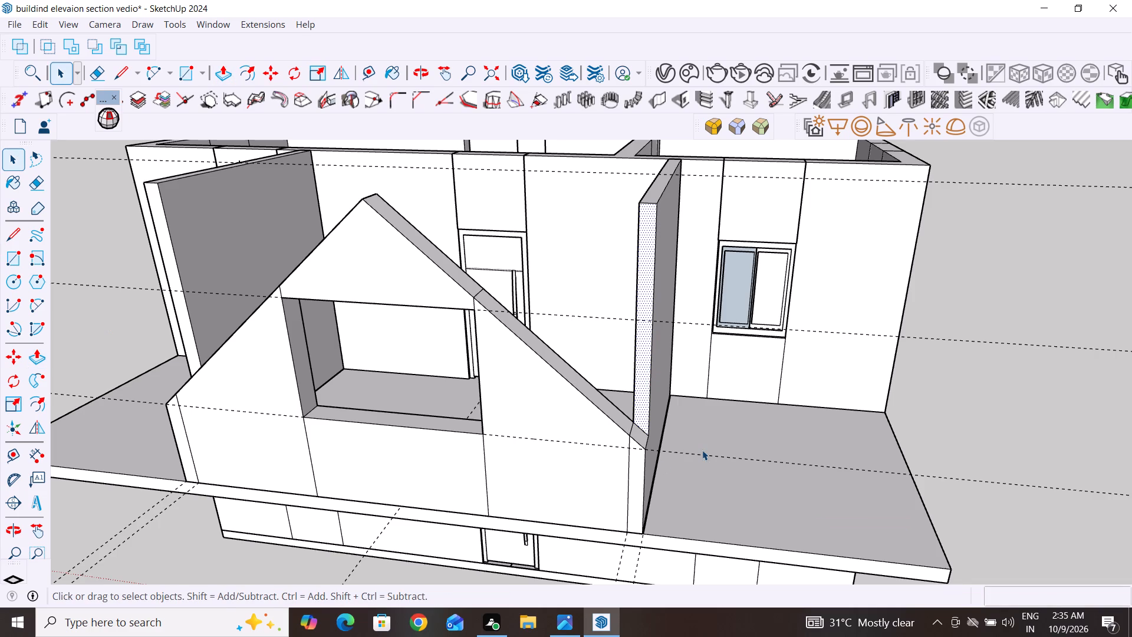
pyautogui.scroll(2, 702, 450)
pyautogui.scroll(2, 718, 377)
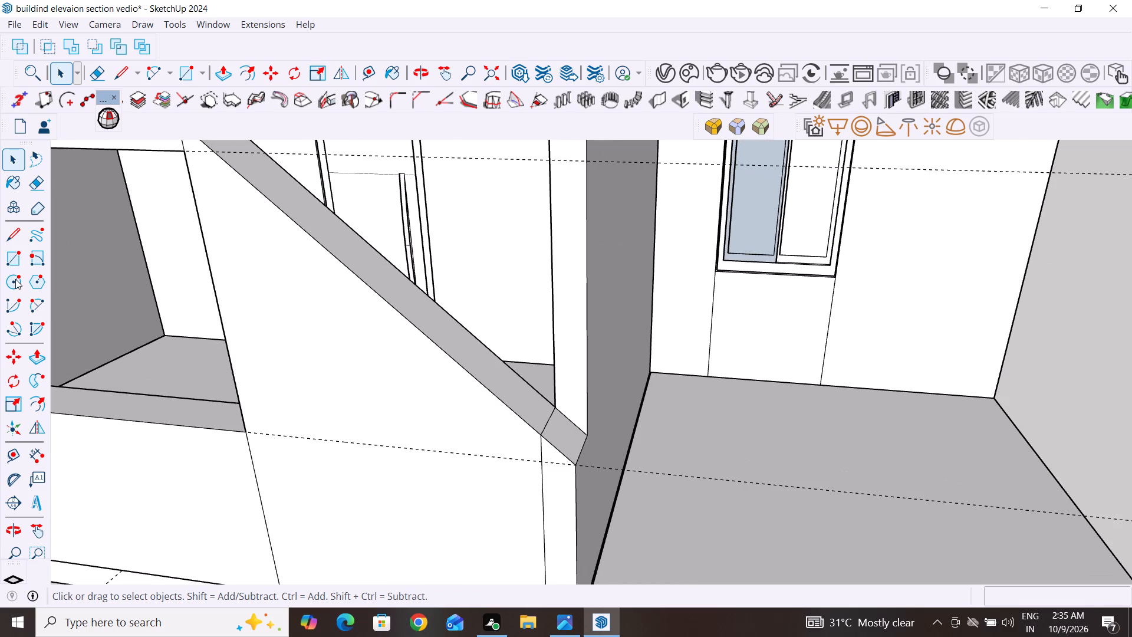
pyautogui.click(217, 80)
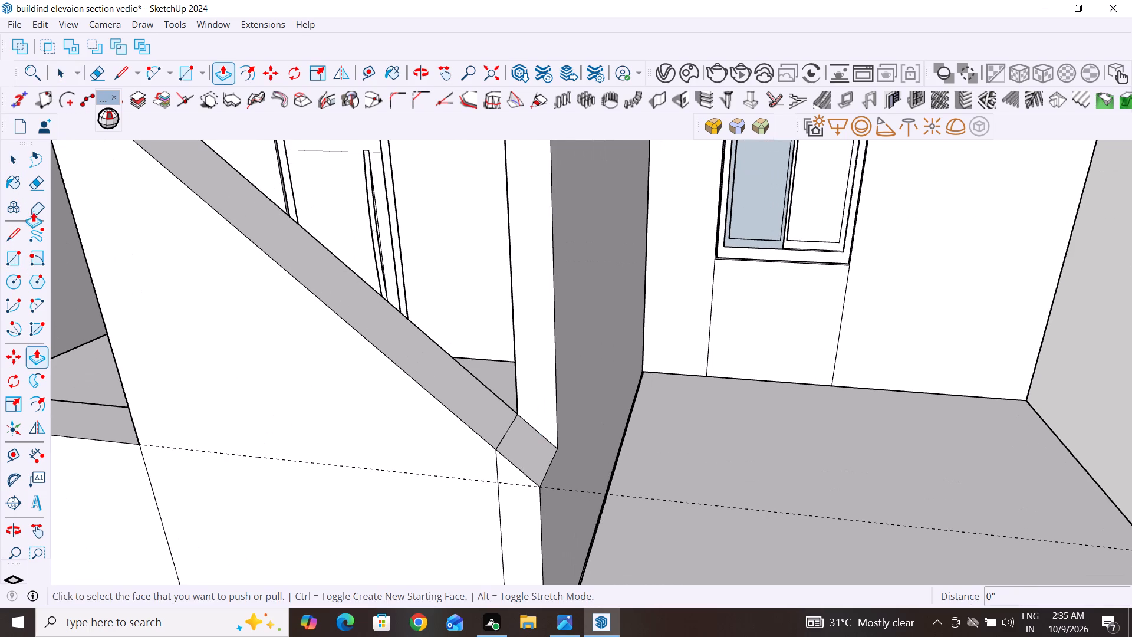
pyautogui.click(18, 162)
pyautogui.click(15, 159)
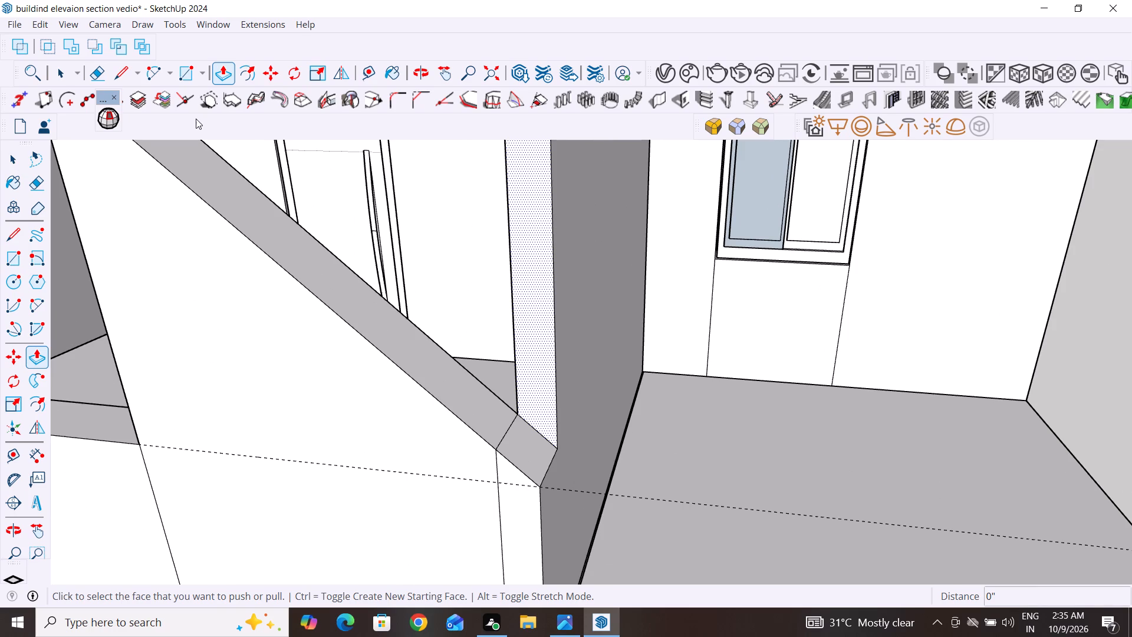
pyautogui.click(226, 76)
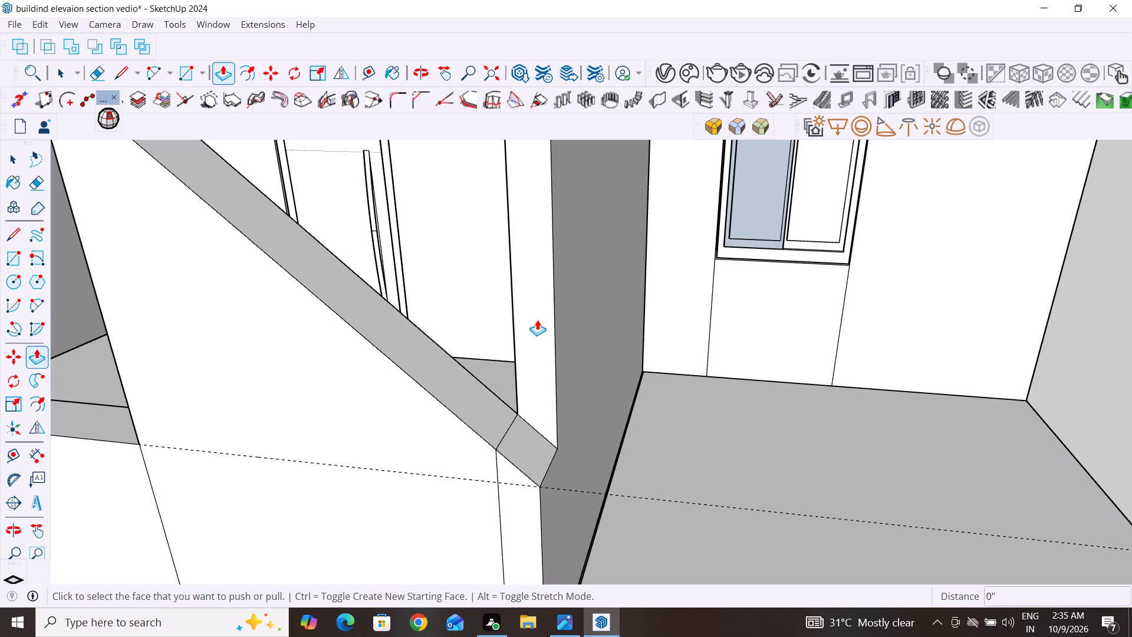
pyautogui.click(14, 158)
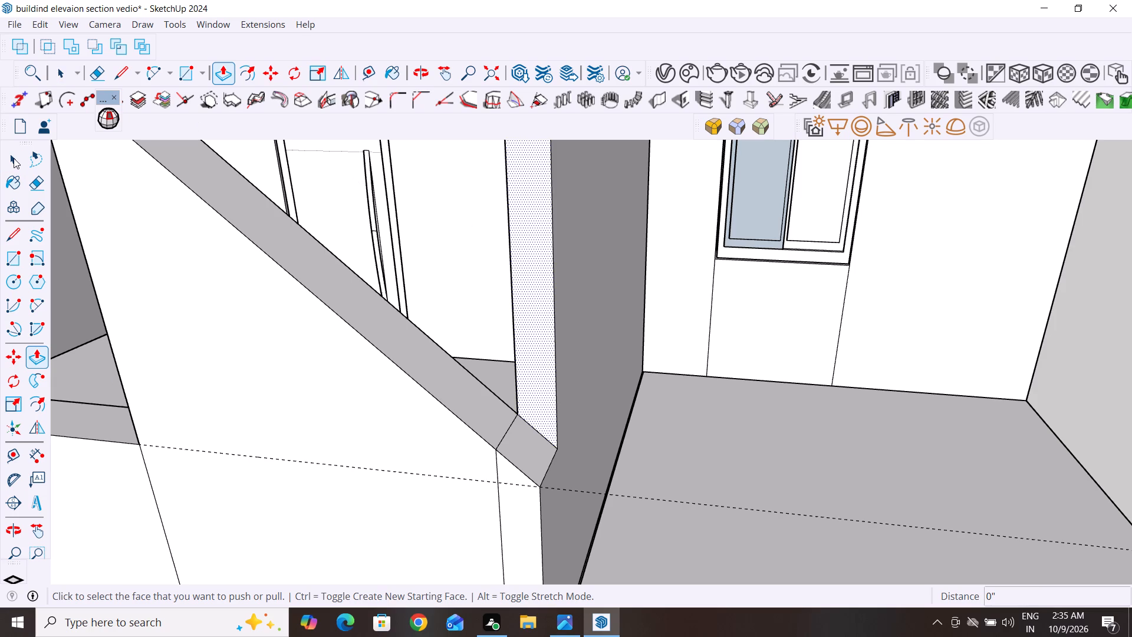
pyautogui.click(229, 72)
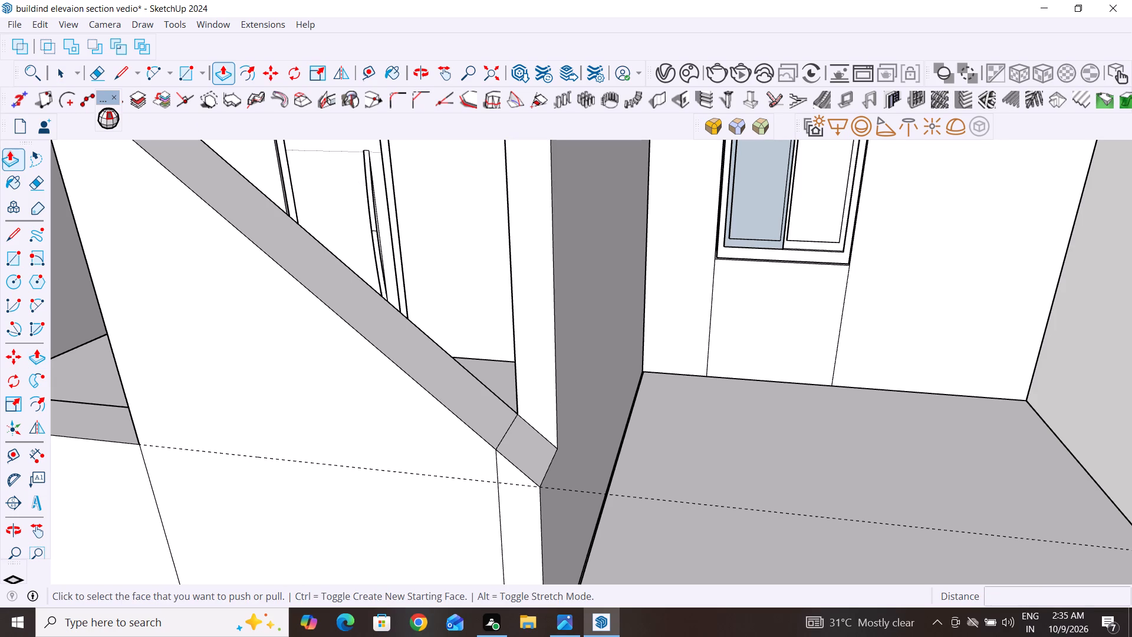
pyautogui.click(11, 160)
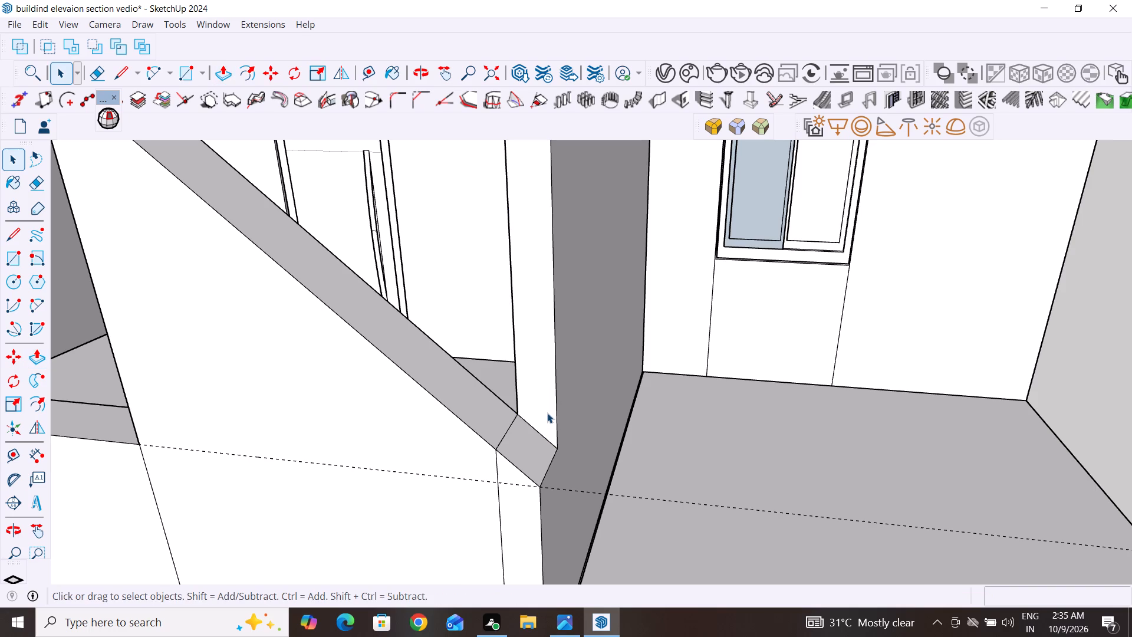
# Push the right-hand terrace side wall's front end face, above the gable slope, a further 5' 5/16" or so back.
pyautogui.scroll(-4, 540, 416)
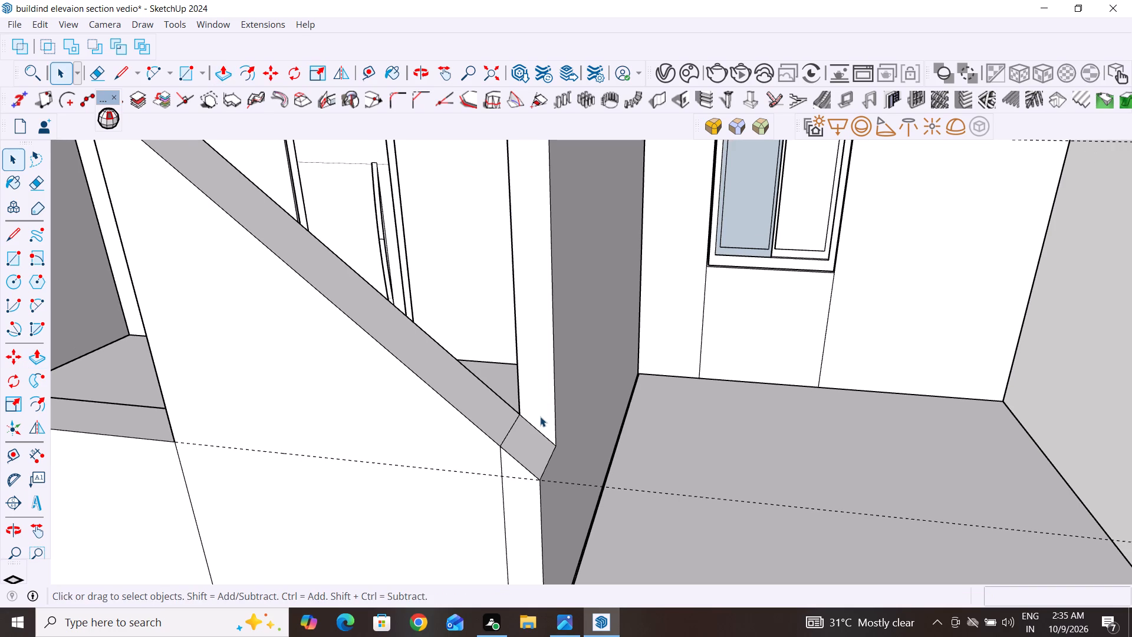
pyautogui.click(539, 375)
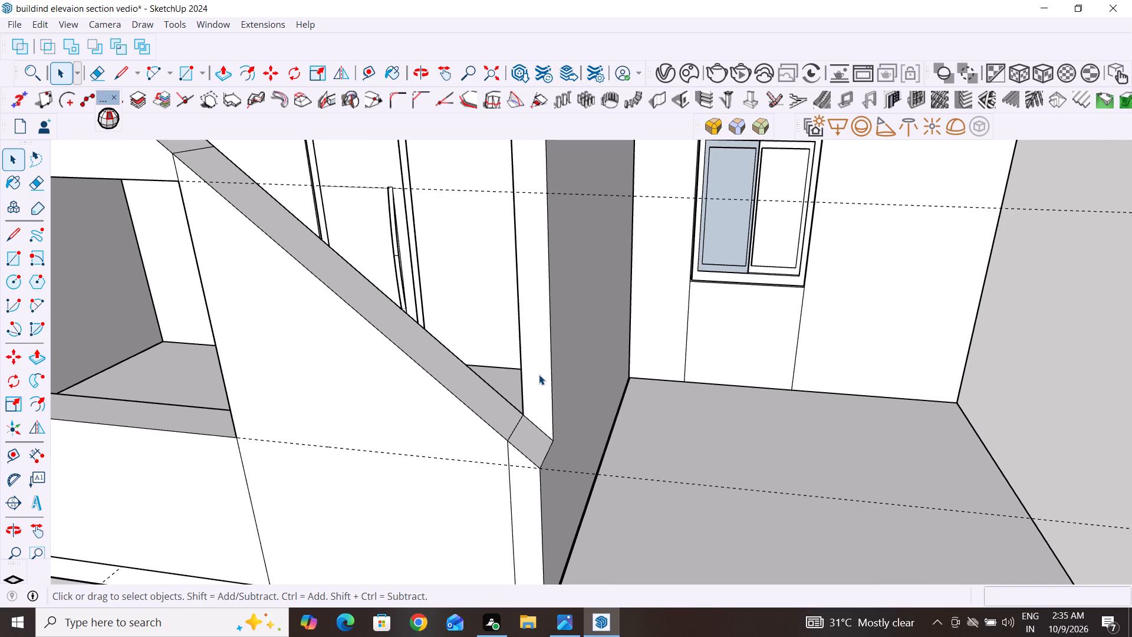
pyautogui.click(224, 74)
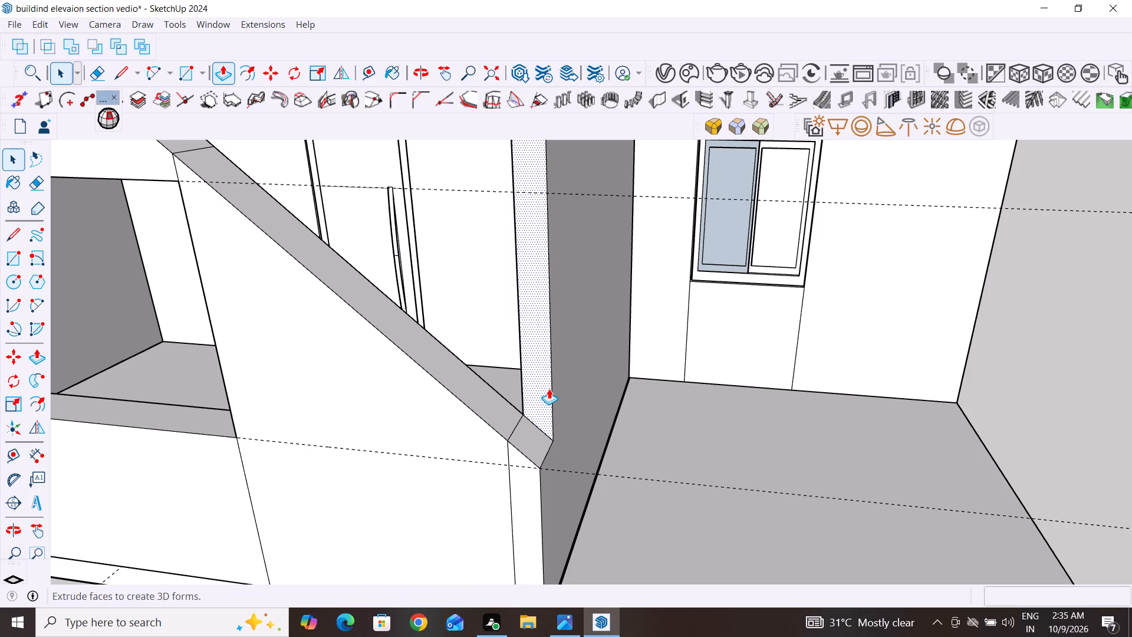
pyautogui.click(542, 392)
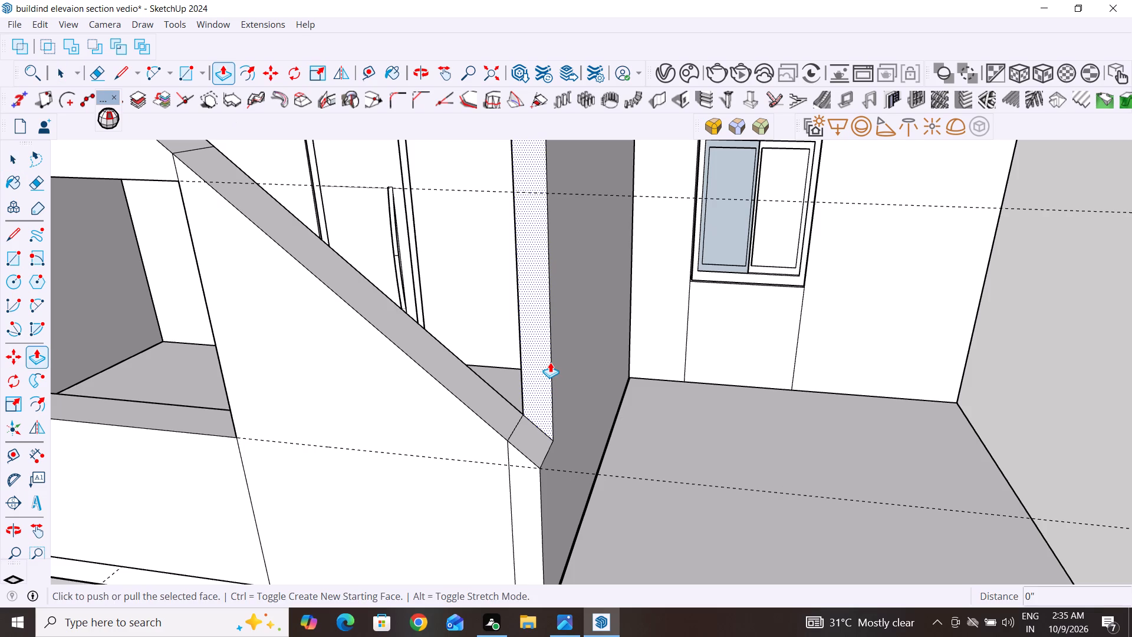
pyautogui.scroll(3, 550, 362)
pyautogui.moveTo(541, 357); pyautogui.dragTo(546, 316)
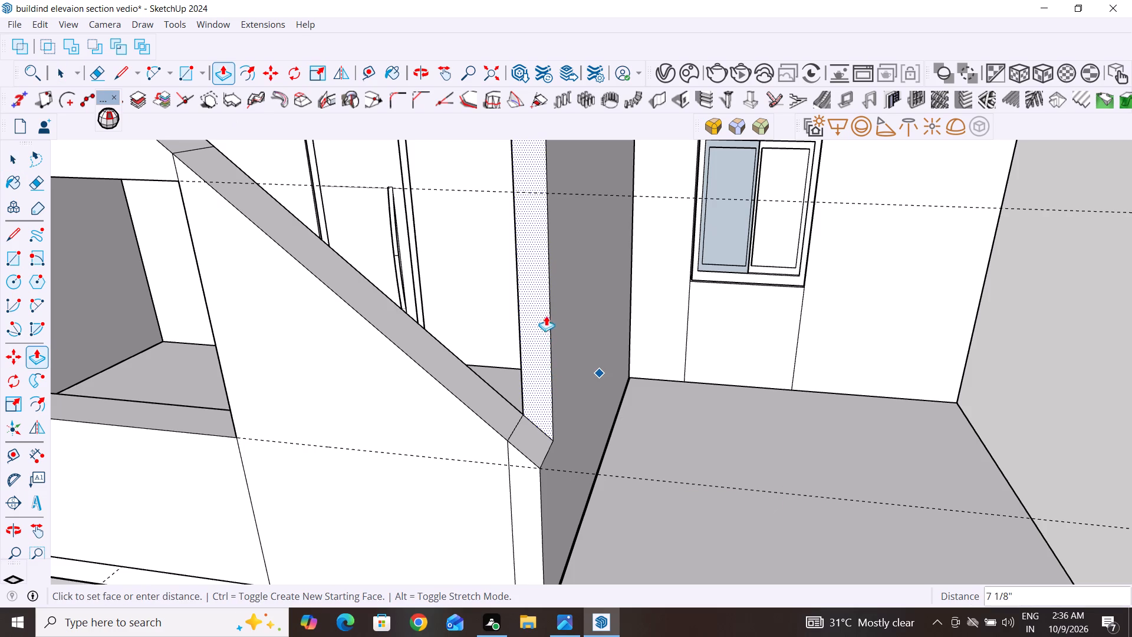
pyautogui.moveTo(546, 316); pyautogui.dragTo(553, 277)
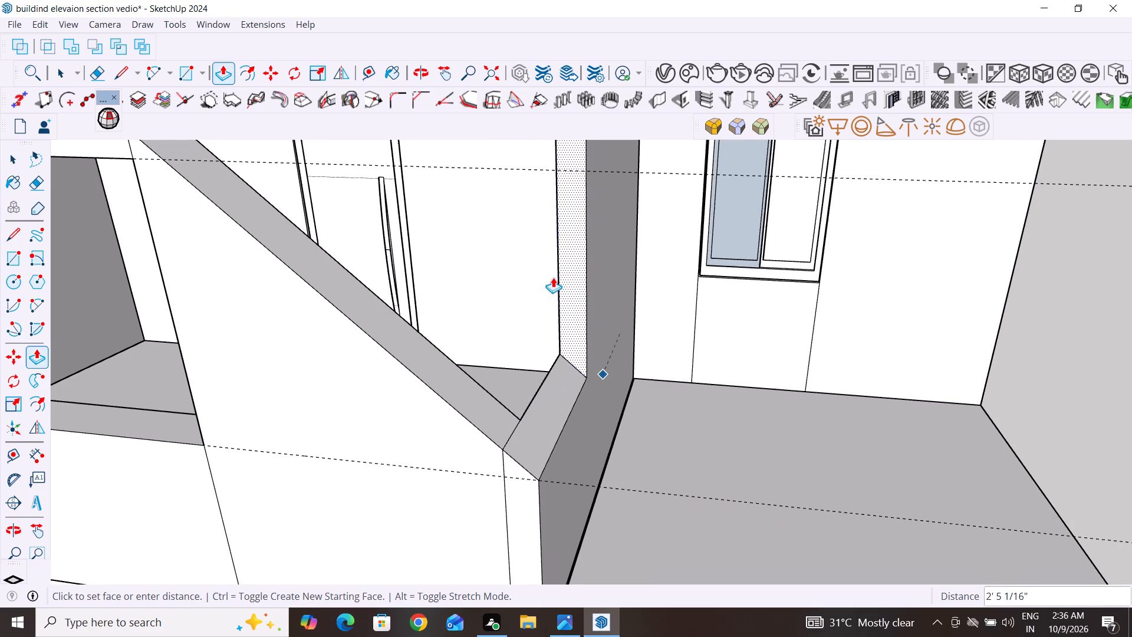
pyautogui.moveTo(553, 277); pyautogui.dragTo(525, 347)
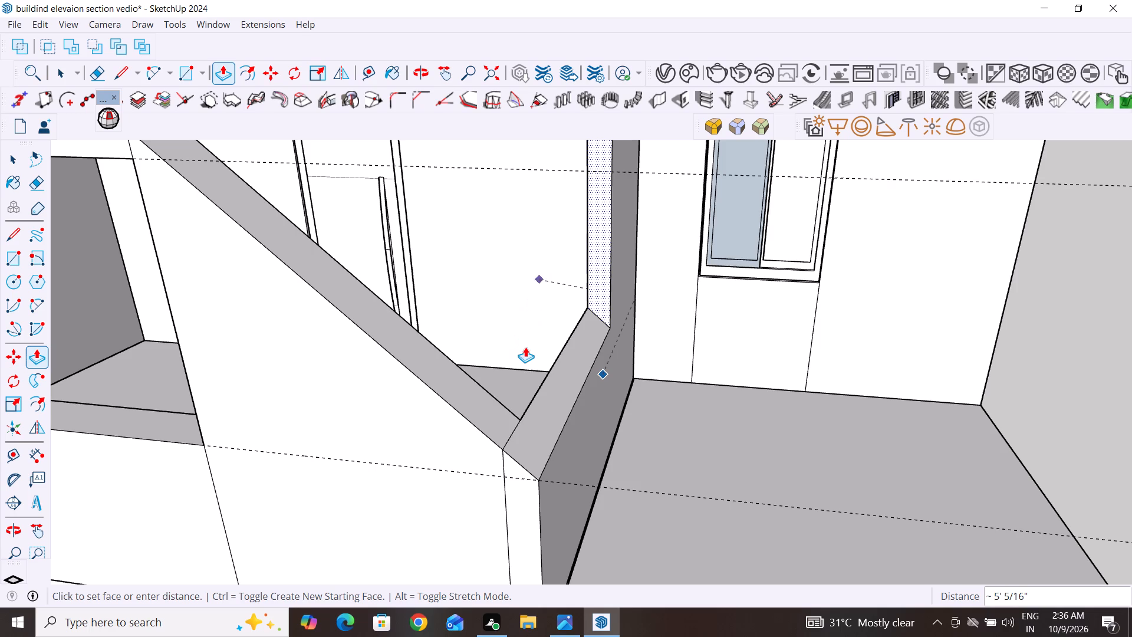
pyautogui.moveTo(525, 347); pyautogui.dragTo(537, 367)
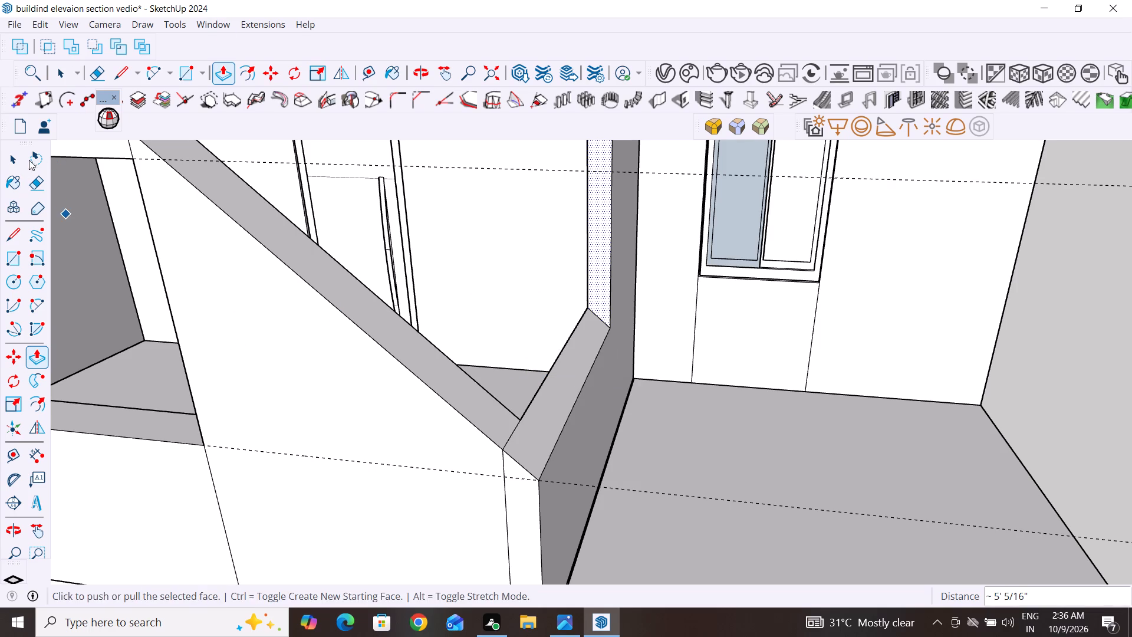
pyautogui.click(6, 163)
# Draw a line about 7 9/16" across the sloping ledge at the right-hand wall, continuing the gable's back edge to the outer edge.
pyautogui.scroll(-1, 347, 373)
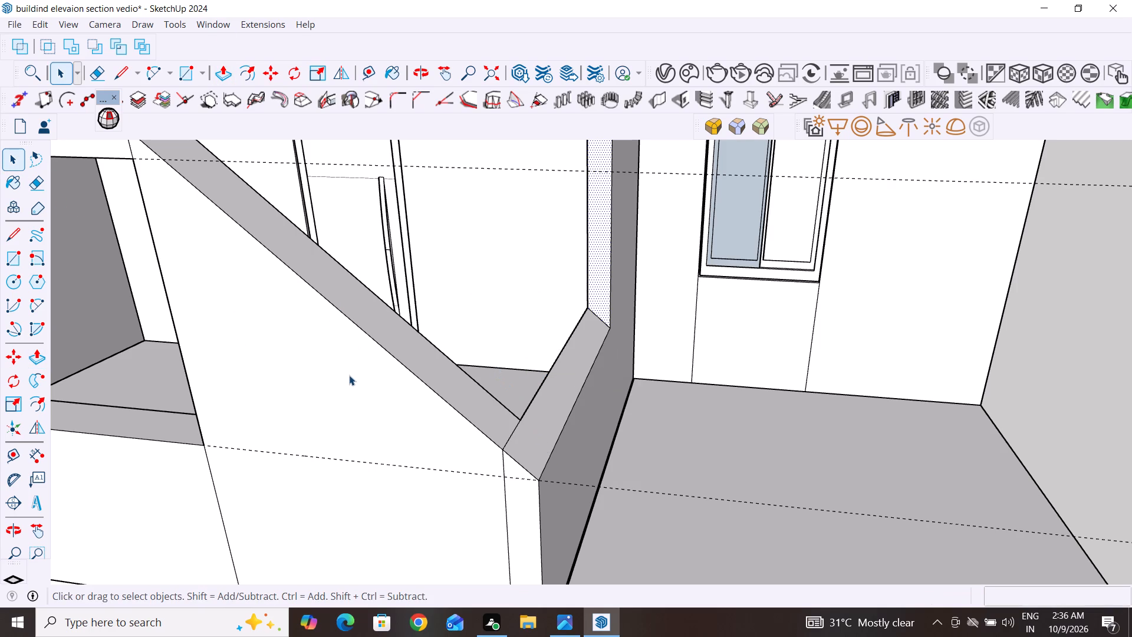
pyautogui.scroll(-6, 349, 375)
pyautogui.moveTo(405, 357); pyautogui.dragTo(432, 406, button='middle')
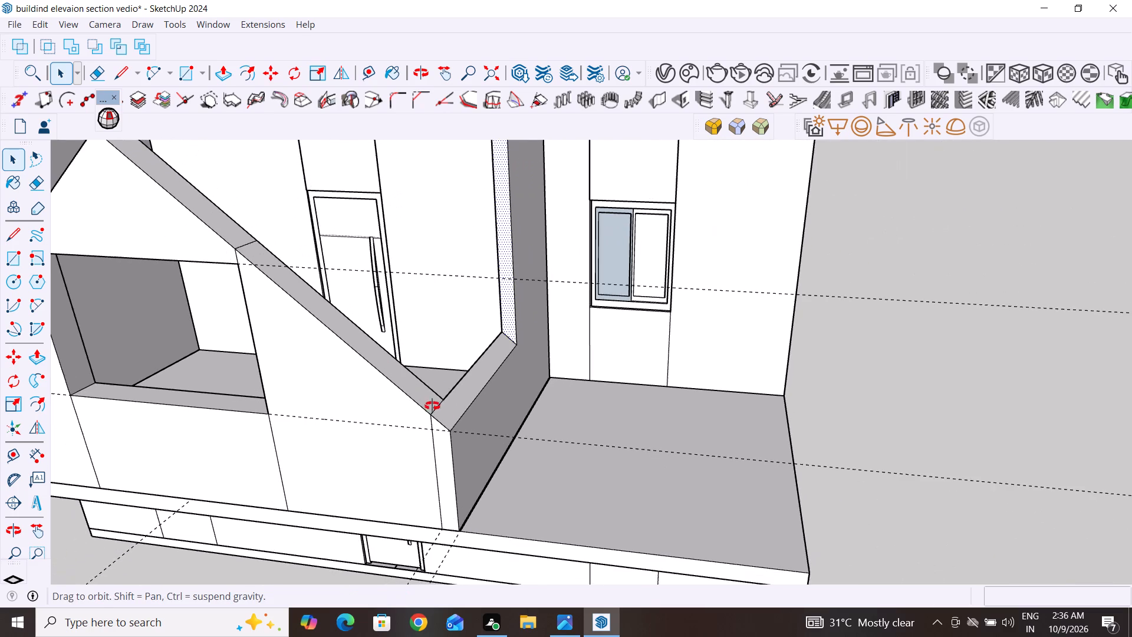
pyautogui.moveTo(432, 406); pyautogui.dragTo(669, 528, button='middle')
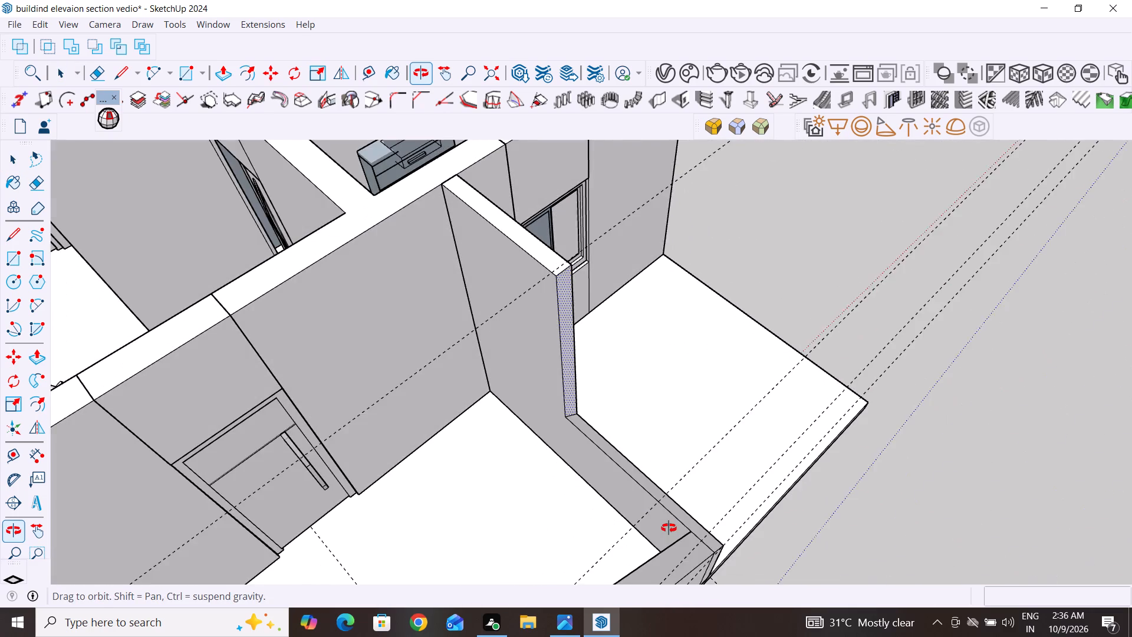
pyautogui.moveTo(669, 528); pyautogui.dragTo(463, 464, button='middle')
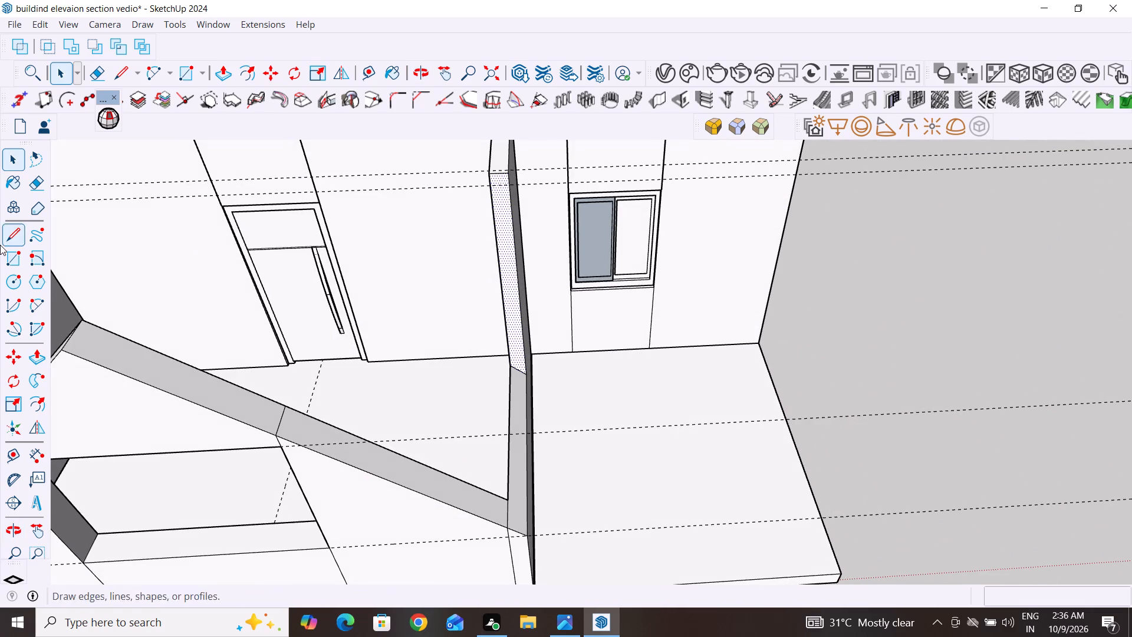
pyautogui.click(14, 238)
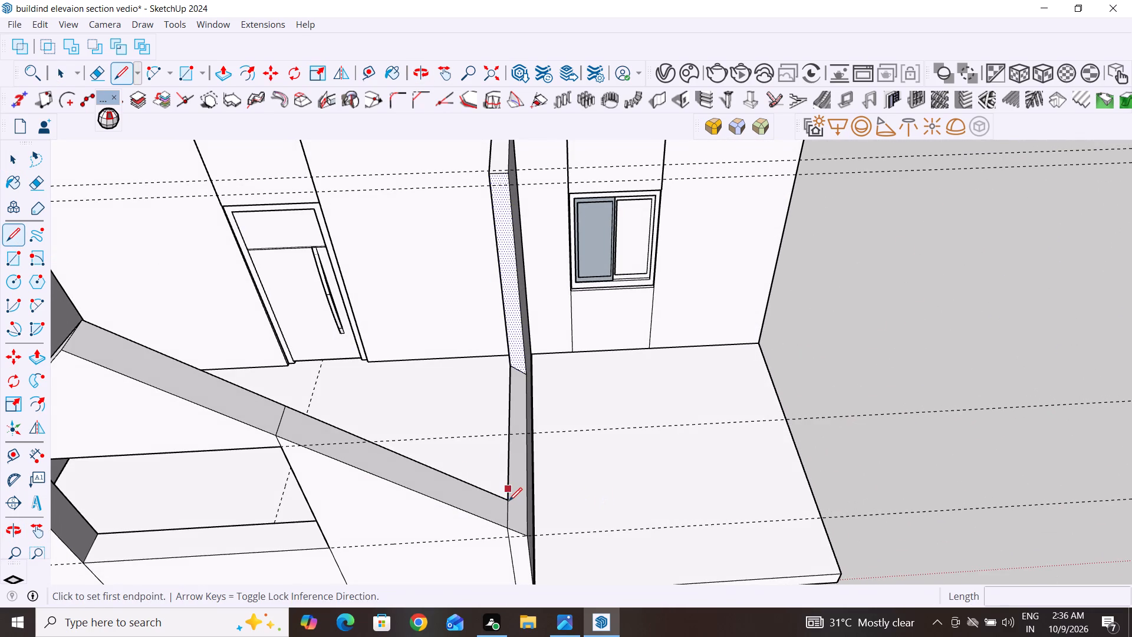
pyautogui.click(509, 501)
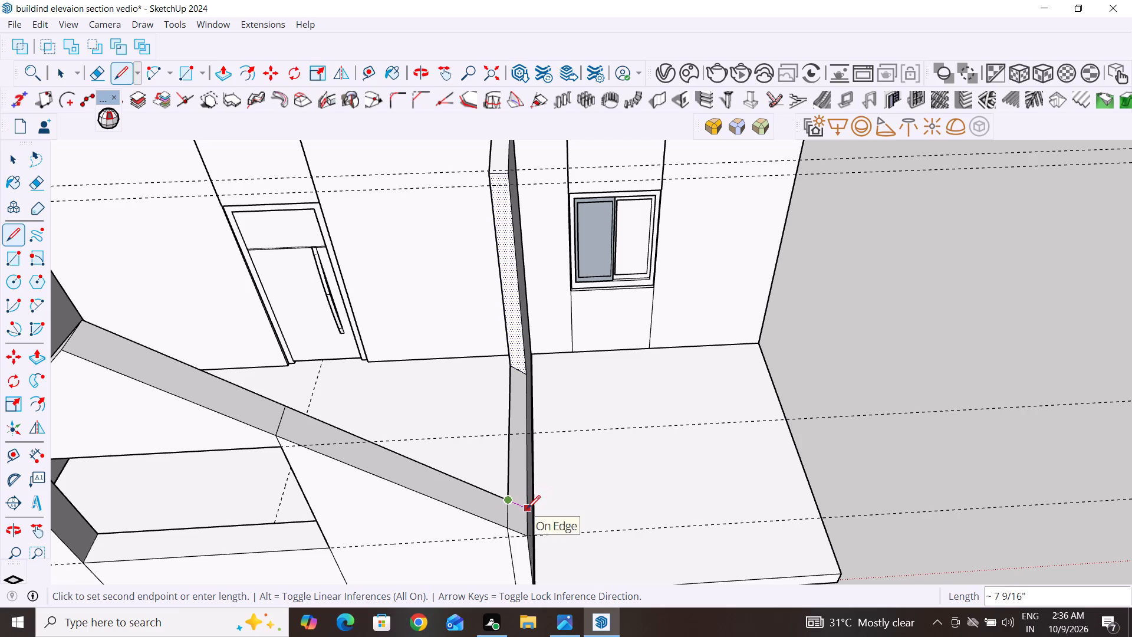
pyautogui.click(527, 508)
pyautogui.click(14, 238)
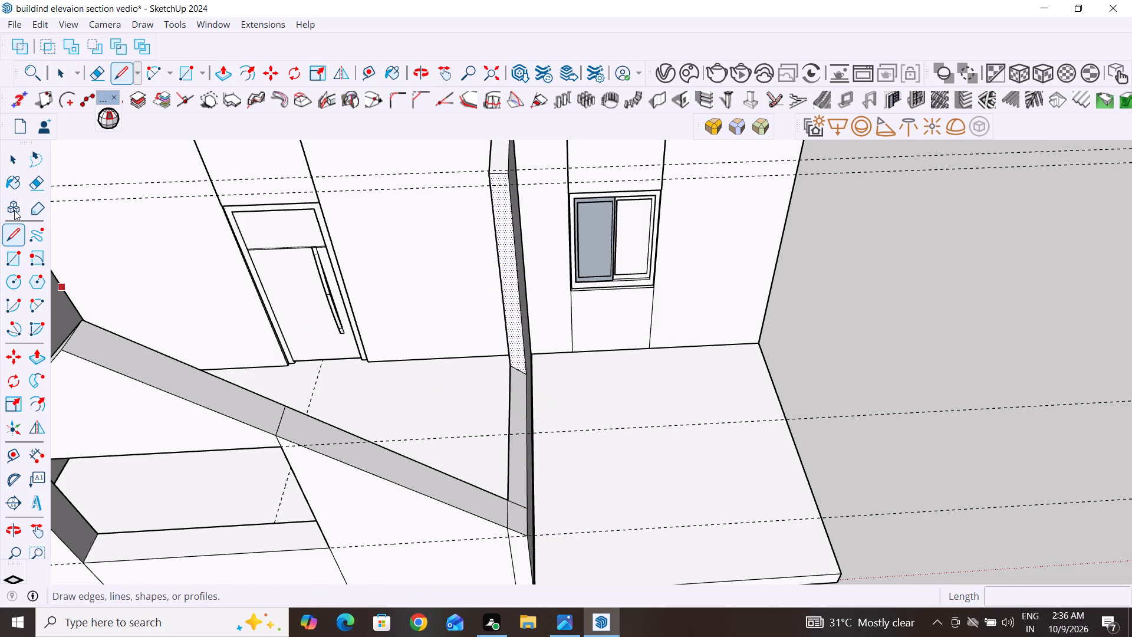
# Delete the sloping top face of the right-hand side wall behind the gable line.
pyautogui.click(14, 161)
pyautogui.click(514, 454)
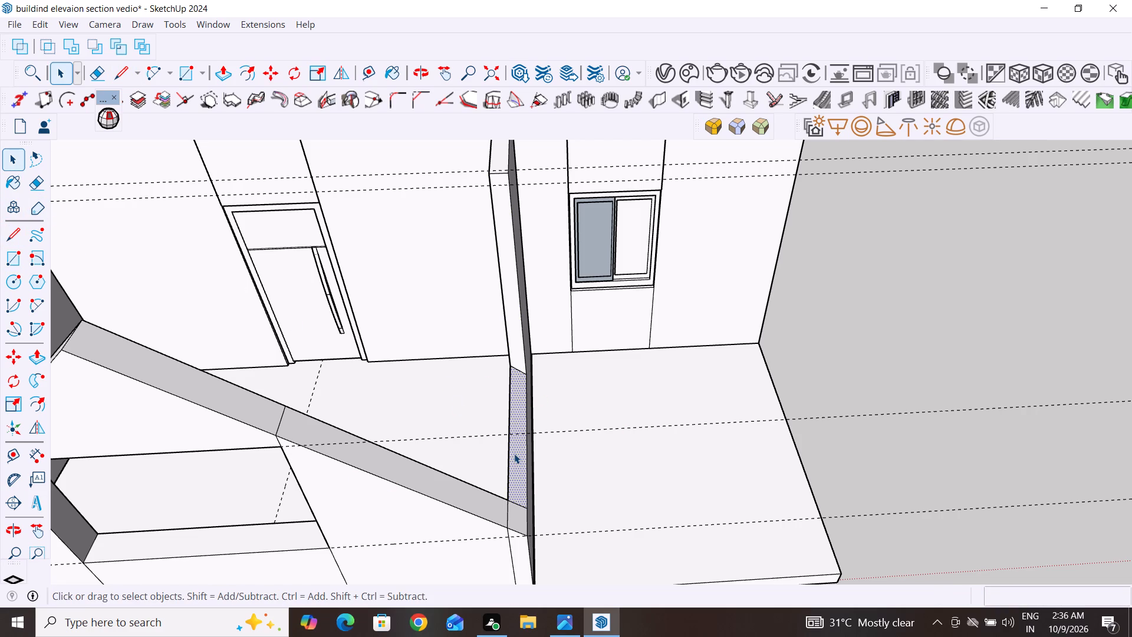
pyautogui.press('Delete')
# Close the triangle below the right-hand wall's sloping end with a level edge from the outer corner and an upright about 5" to the inner corner.
pyautogui.moveTo(640, 487); pyautogui.dragTo(564, 478, button='middle')
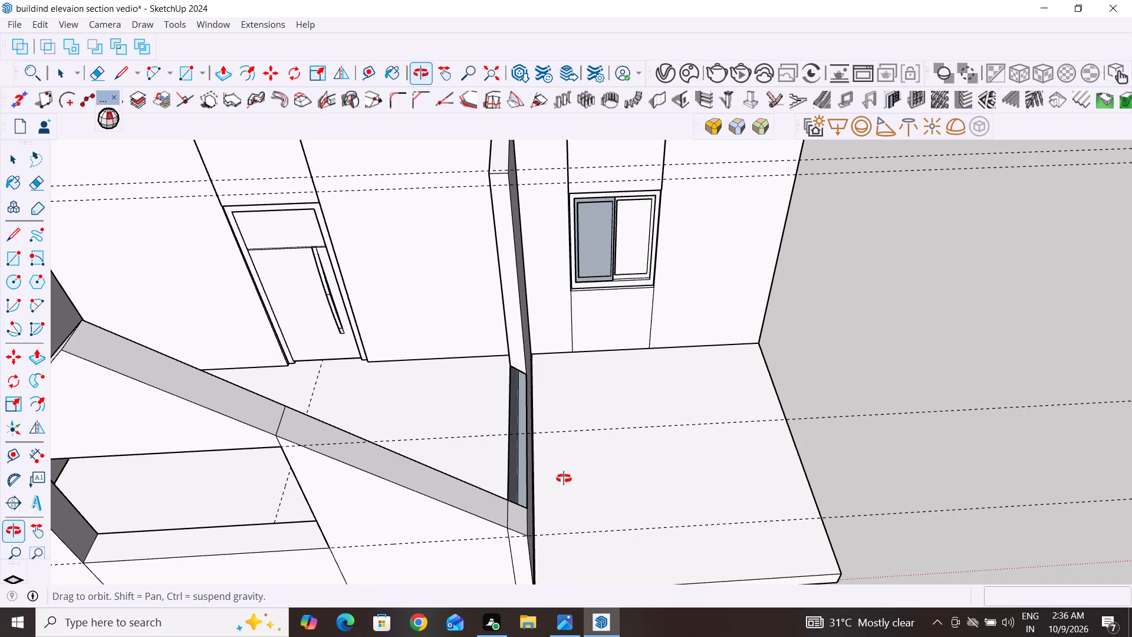
pyautogui.moveTo(564, 478); pyautogui.dragTo(624, 471, button='middle')
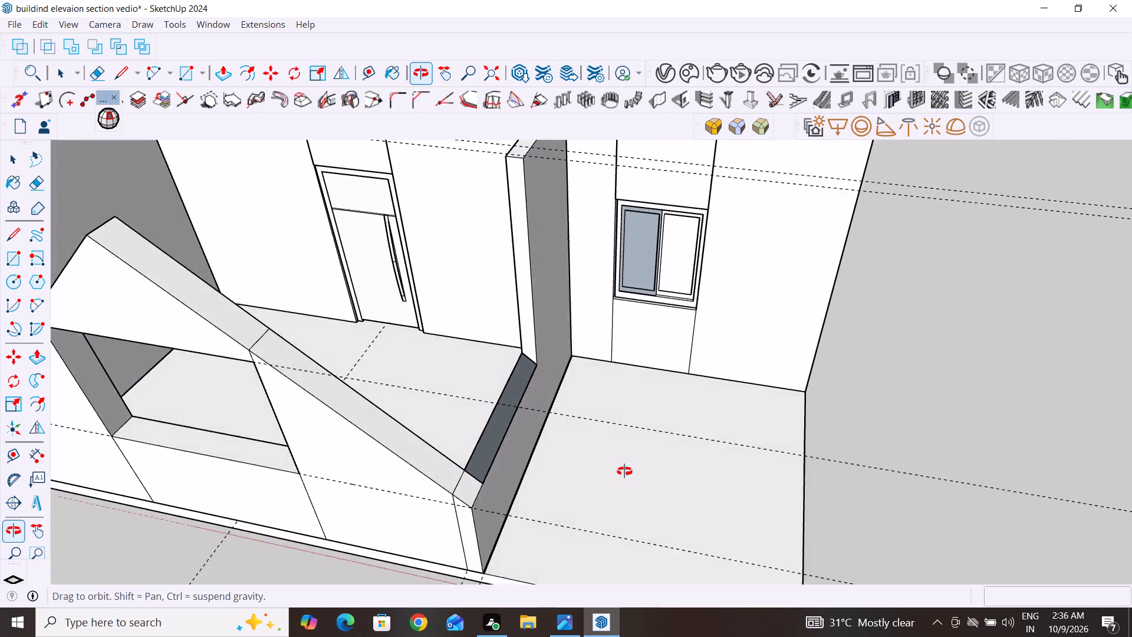
pyautogui.moveTo(624, 471); pyautogui.dragTo(666, 477, button='middle')
pyautogui.click(16, 237)
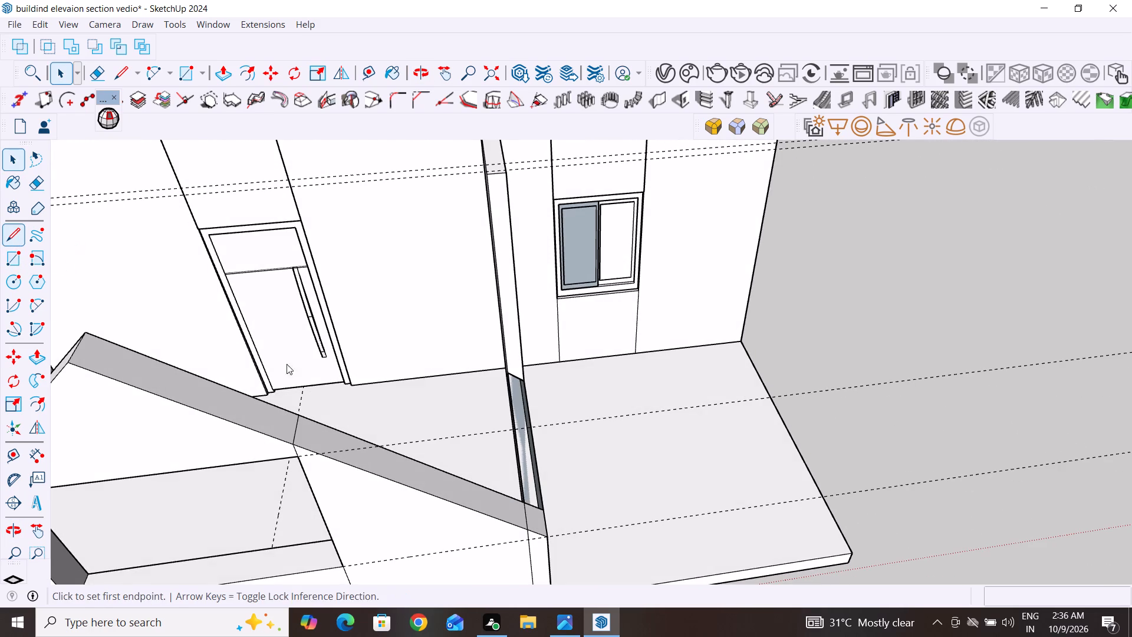
pyautogui.scroll(9, 538, 402)
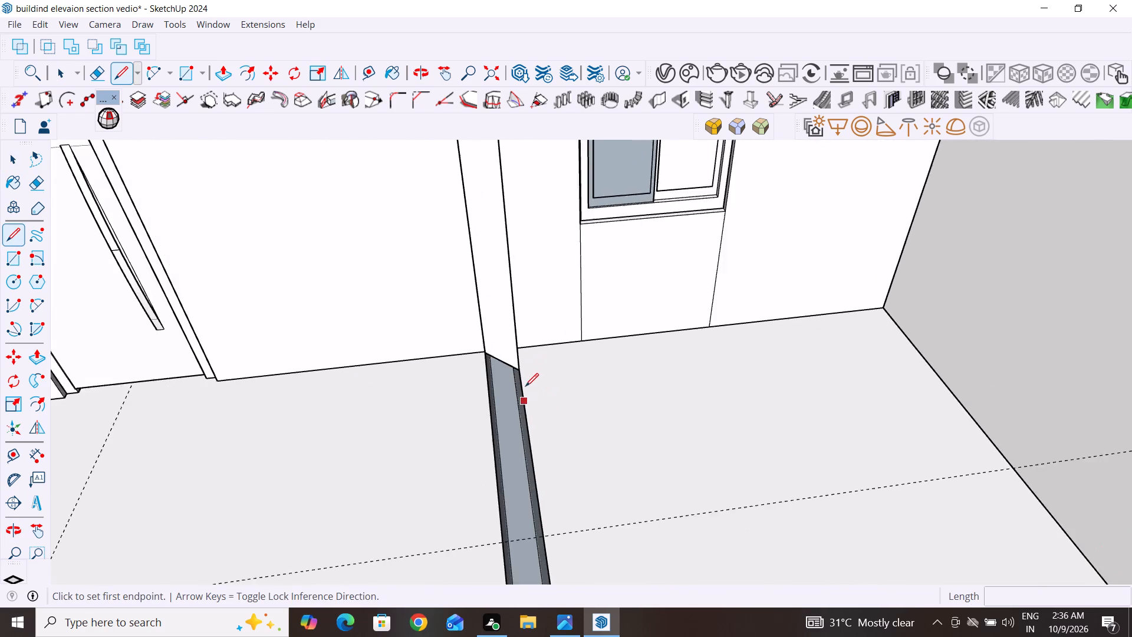
pyautogui.scroll(4, 524, 385)
pyautogui.moveTo(521, 380); pyautogui.dragTo(458, 349, button='middle')
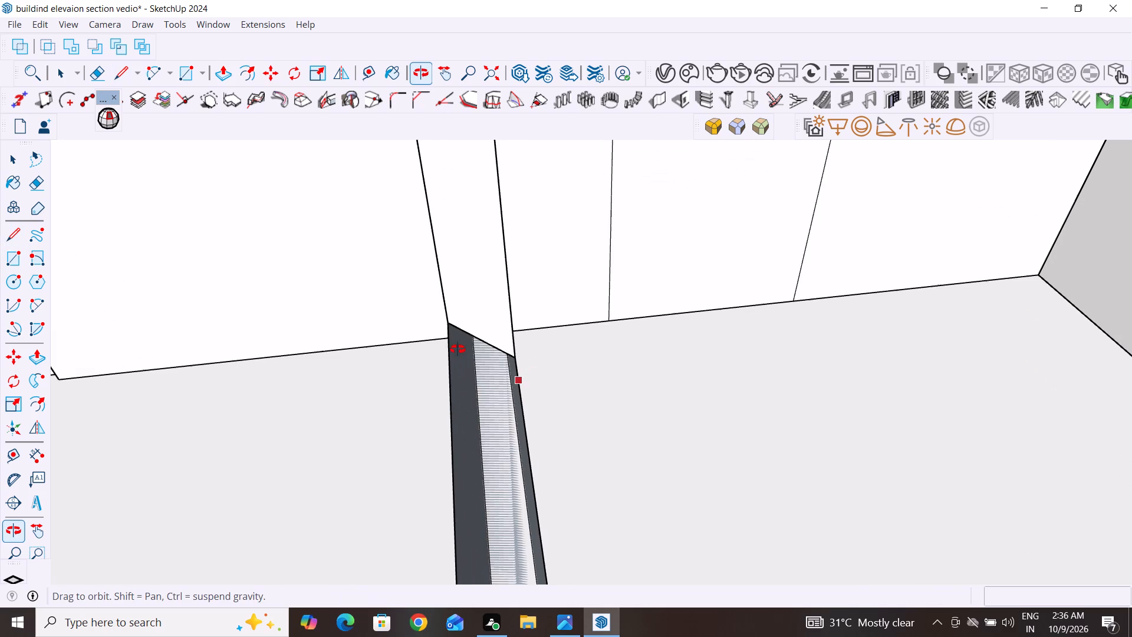
pyautogui.moveTo(458, 349); pyautogui.dragTo(456, 347, button='middle')
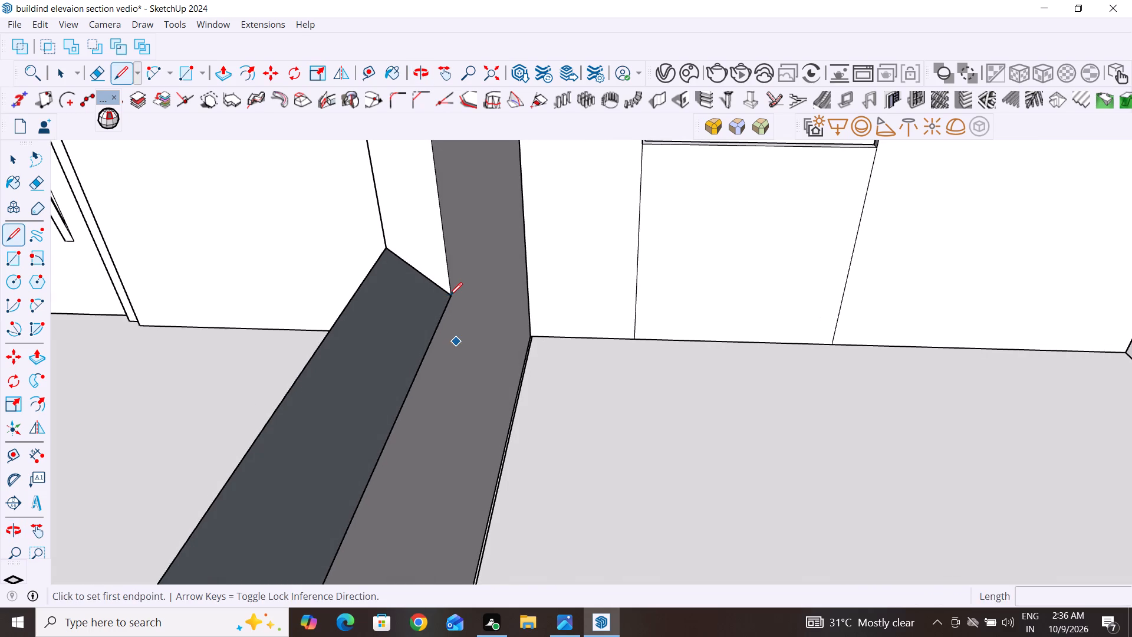
pyautogui.click(452, 295)
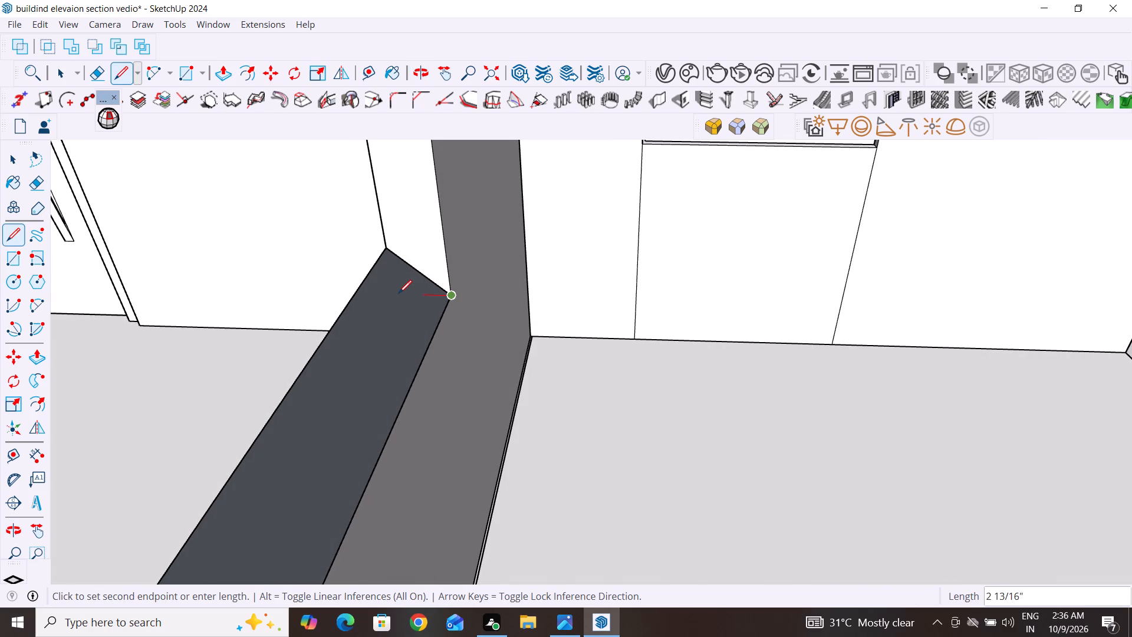
pyautogui.click(390, 296)
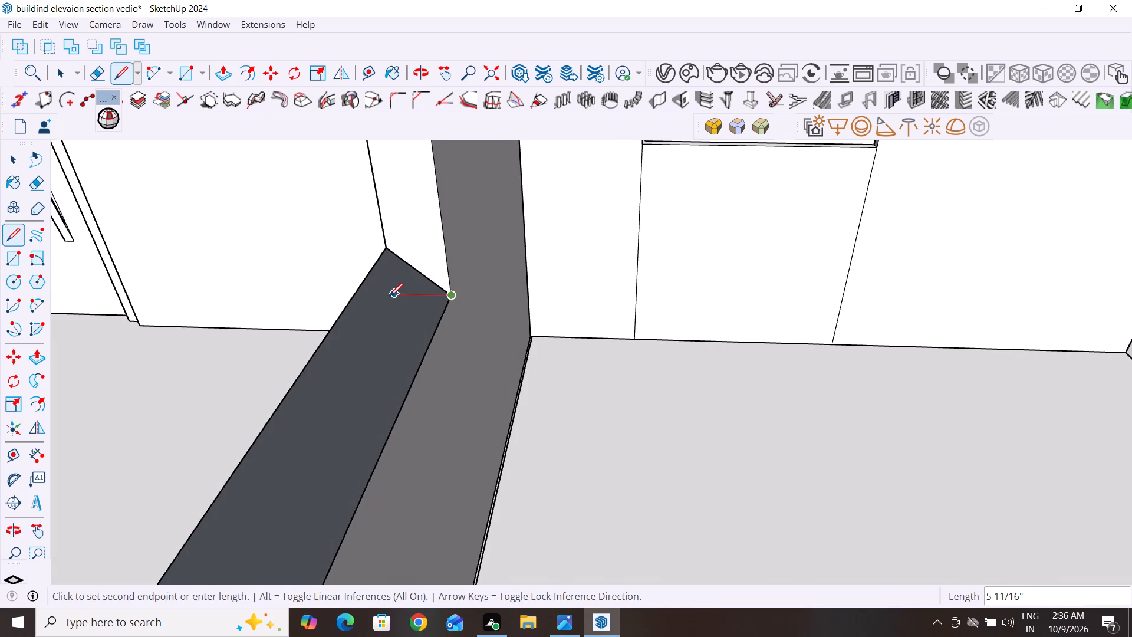
pyautogui.click(386, 248)
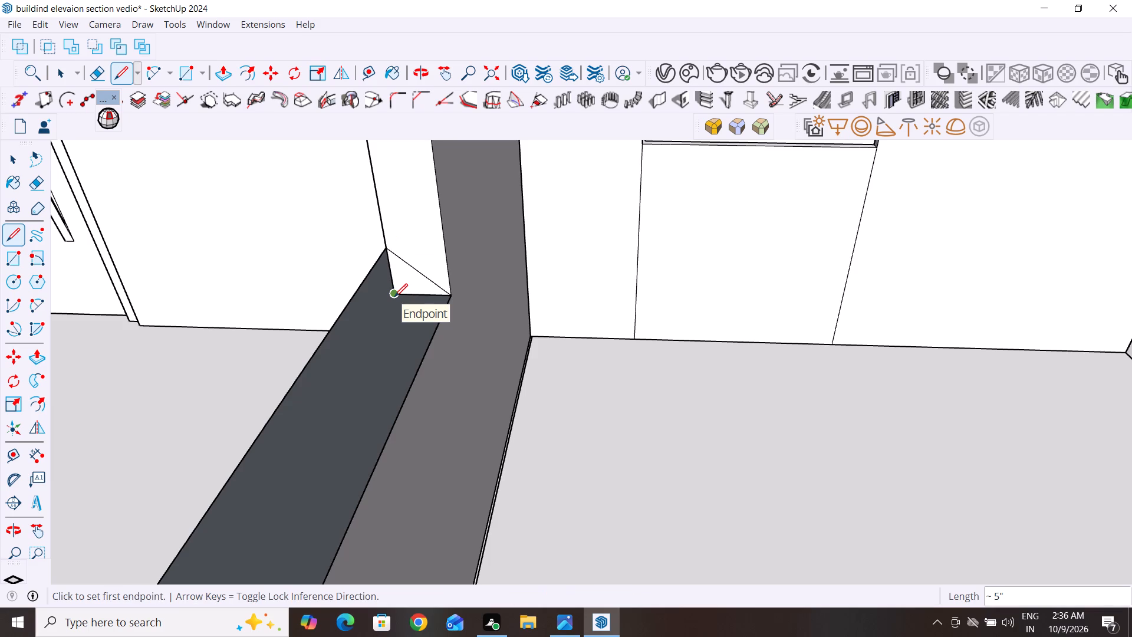
# Draw a line about 5' 5/16" along the right-hand side wall's low ledge, from the upright end's base corner to the front end's edge.
pyautogui.click(394, 297)
pyautogui.scroll(-9, 394, 297)
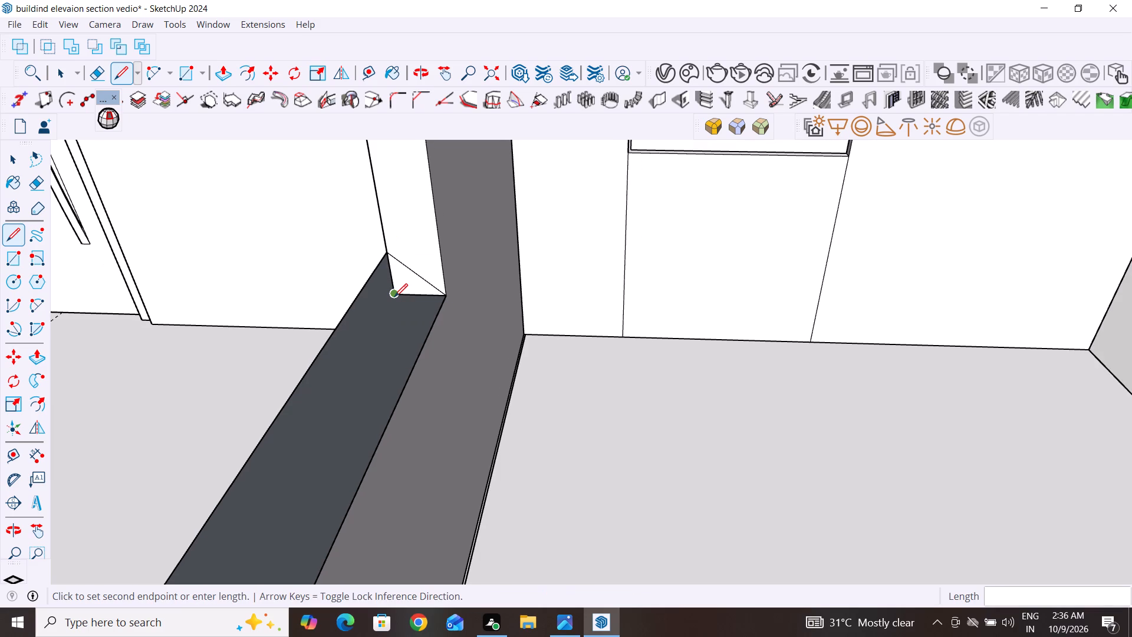
pyautogui.scroll(-8, 300, 436)
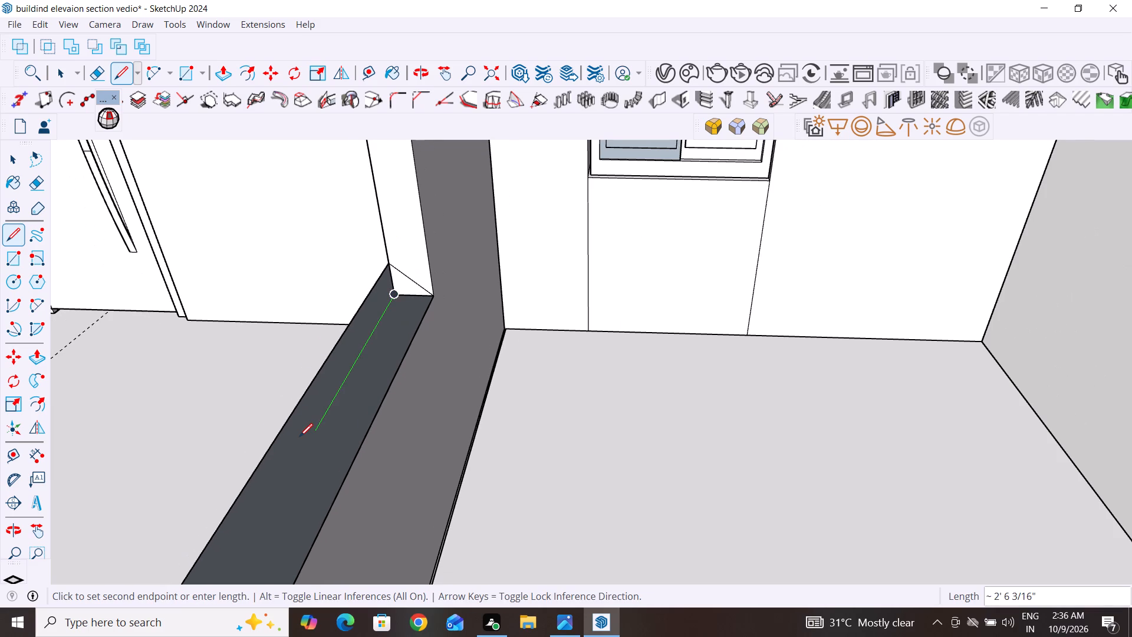
pyautogui.scroll(-8, 300, 436)
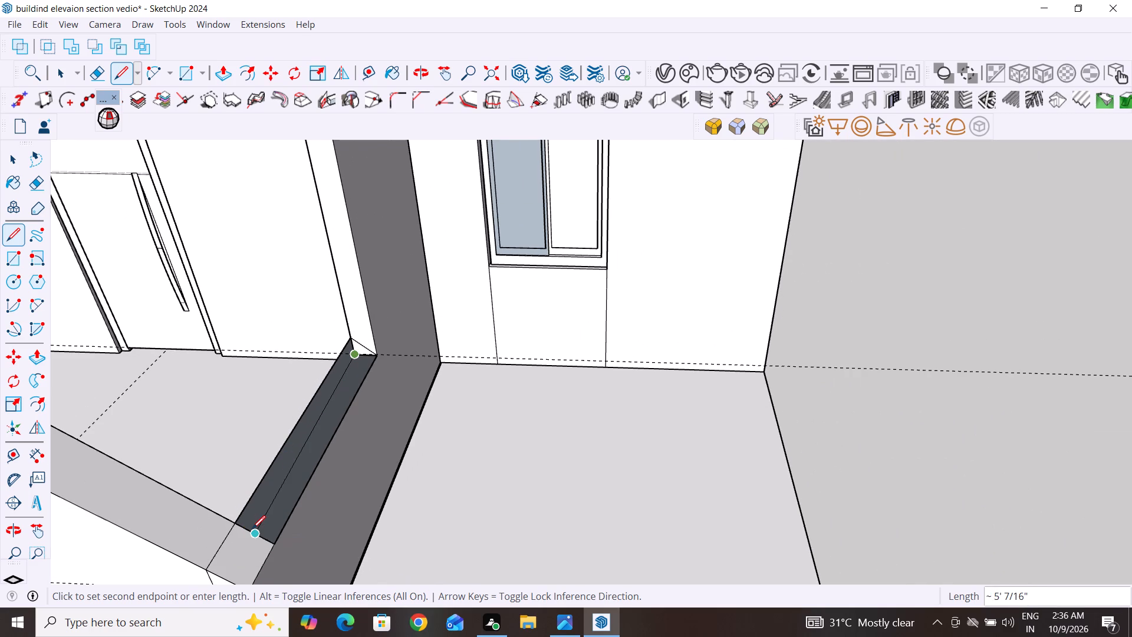
pyautogui.scroll(5, 249, 525)
pyautogui.moveTo(252, 524); pyautogui.dragTo(185, 529, button='middle')
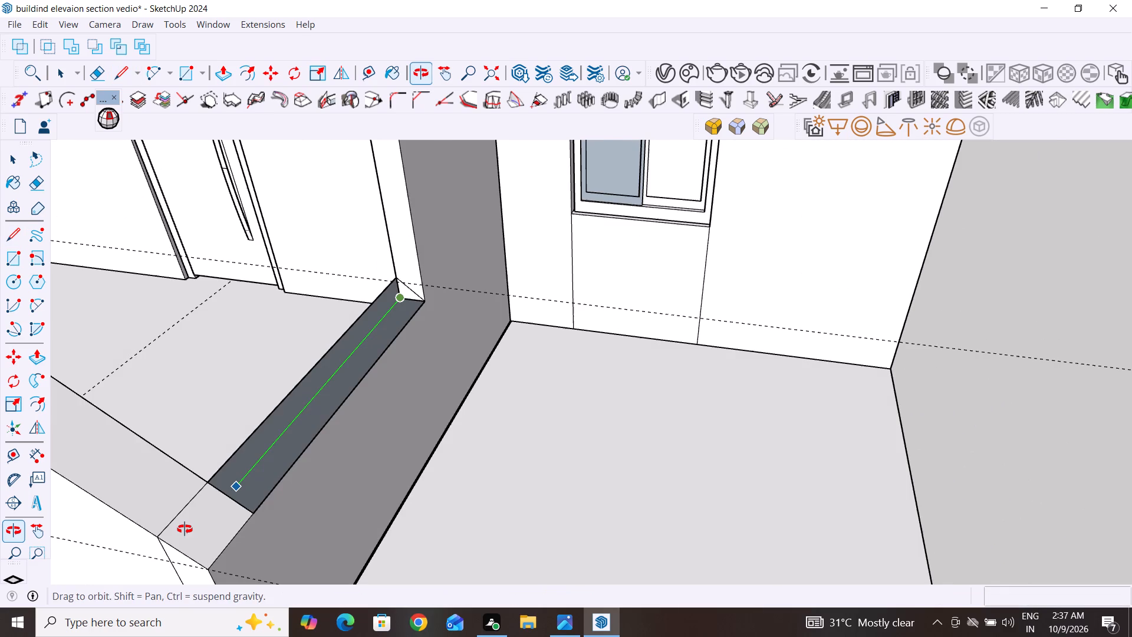
pyautogui.moveTo(185, 529); pyautogui.dragTo(109, 517, button='middle')
pyautogui.moveTo(349, 494); pyautogui.dragTo(361, 492, button='middle')
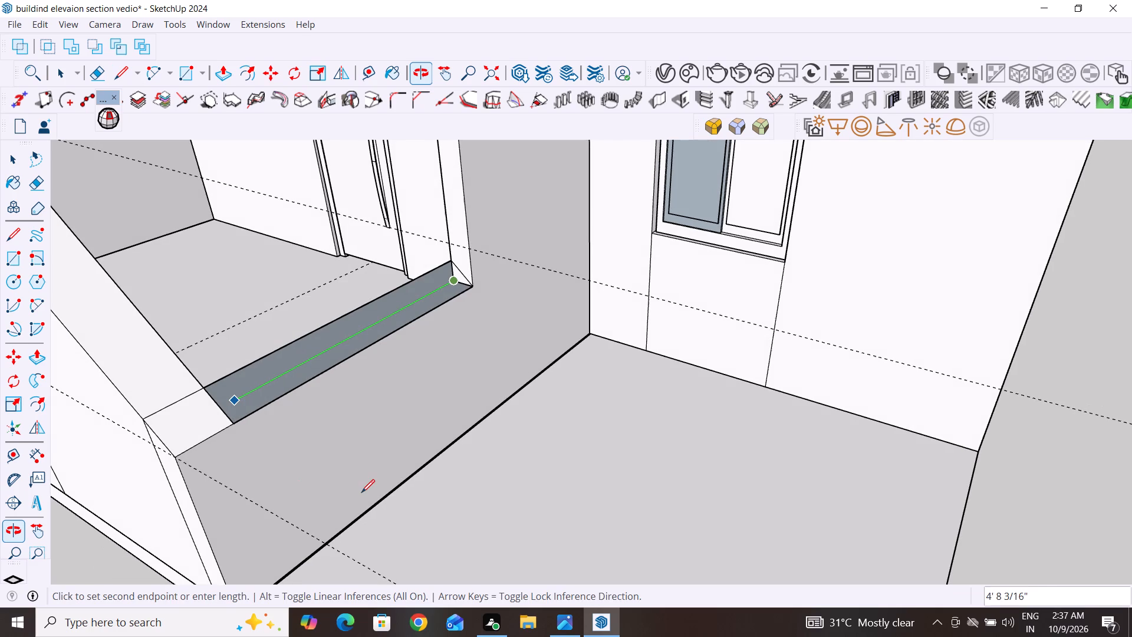
pyautogui.moveTo(361, 492); pyautogui.dragTo(0, 532, button='middle')
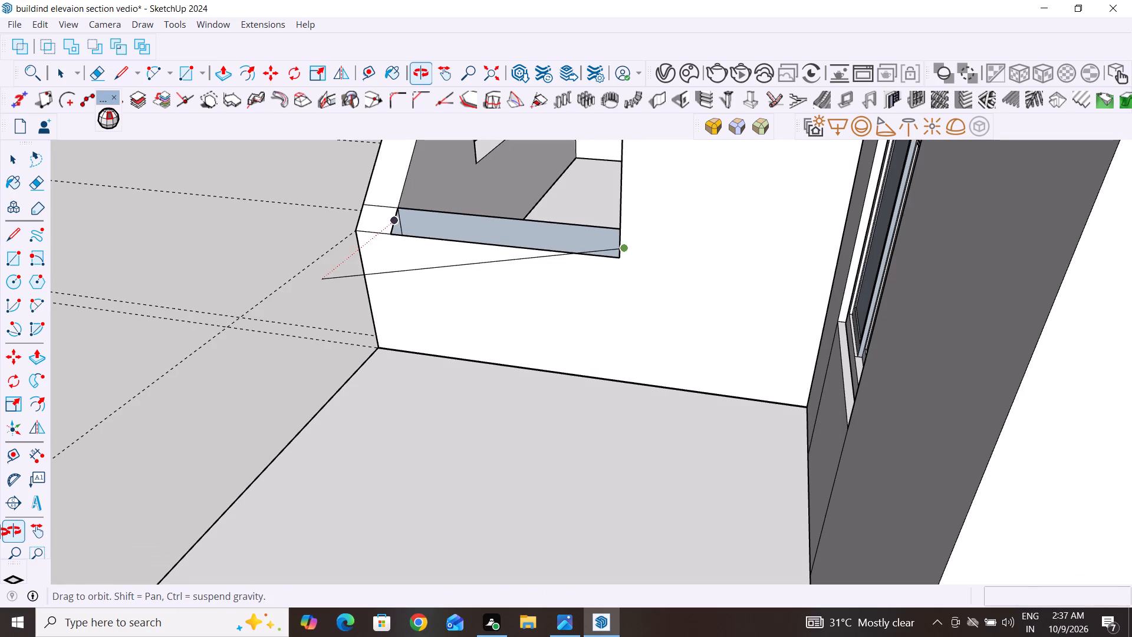
pyautogui.scroll(1, 381, 248)
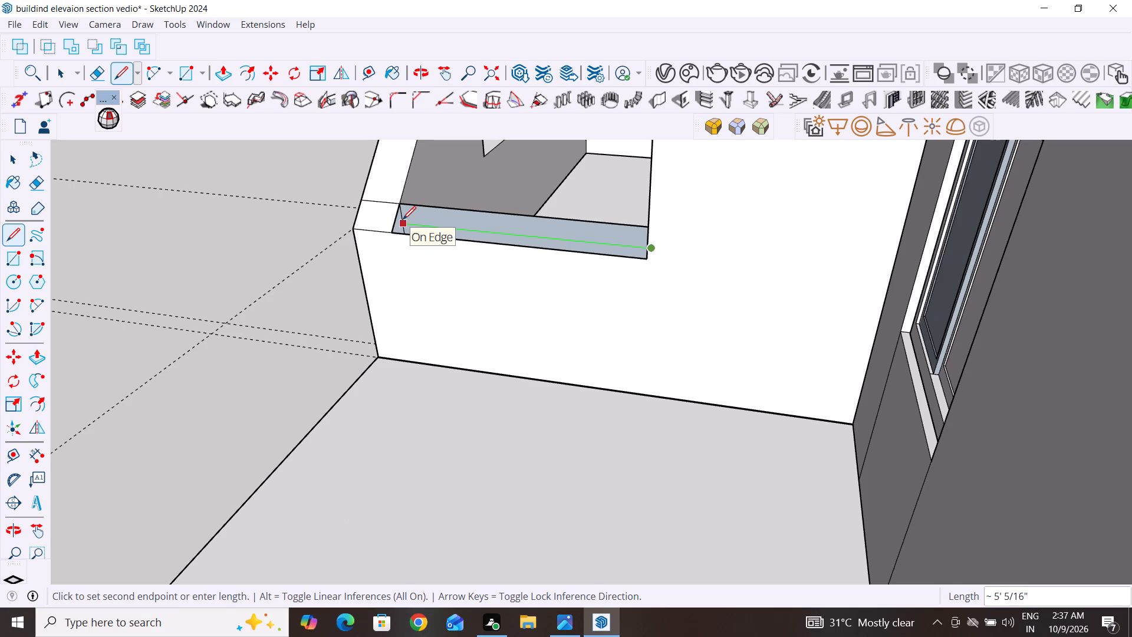
pyautogui.click(403, 219)
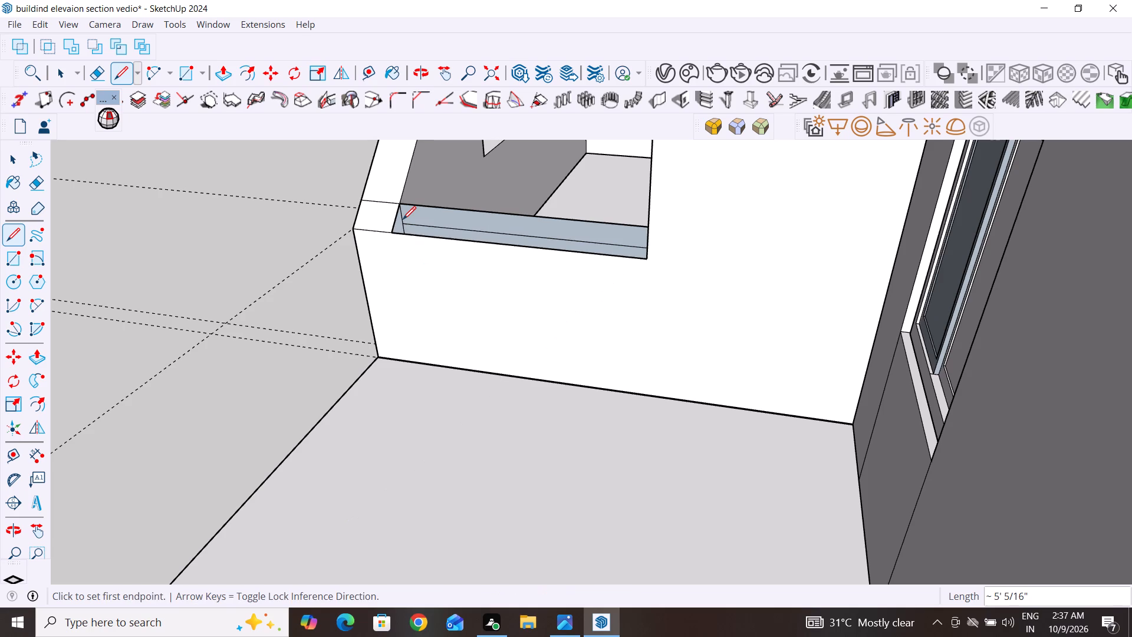
# Delete the ledge's outer face strip beyond the new line, together with its leftover long outer edge.
pyautogui.click(18, 156)
pyautogui.click(474, 211)
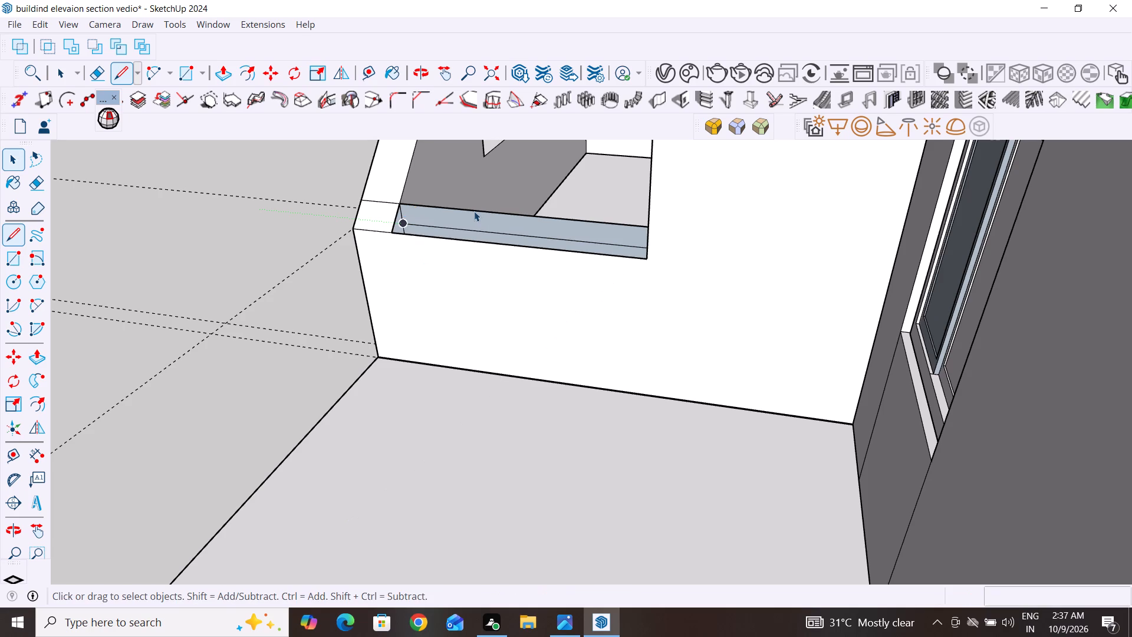
pyautogui.click(479, 218)
pyautogui.press('Delete')
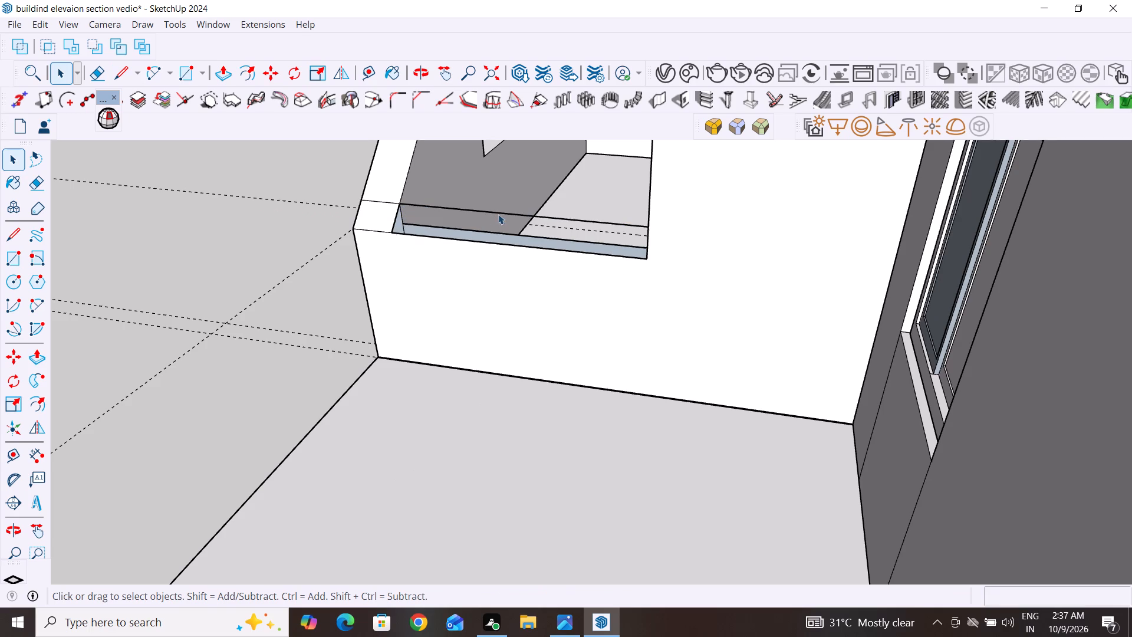
pyautogui.click(557, 219)
pyautogui.press('Delete')
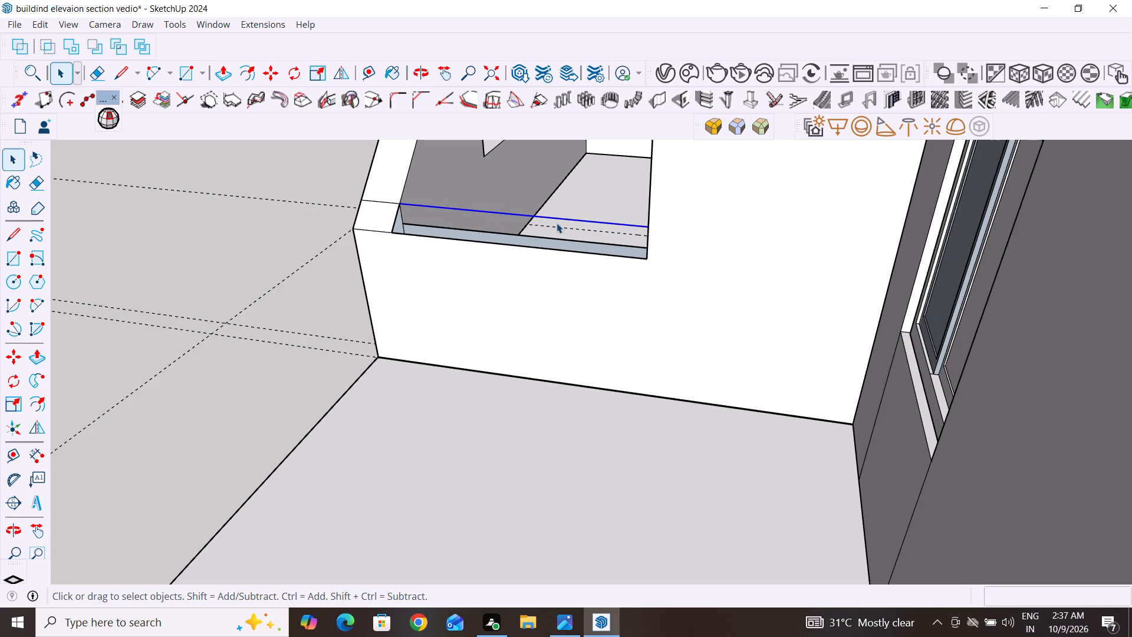
# Delete the leftover diagonal edge at the base of the upright wall end, where it meets the low ledge.
pyautogui.moveTo(581, 285); pyautogui.dragTo(785, 359, button='middle')
pyautogui.scroll(4, 699, 251)
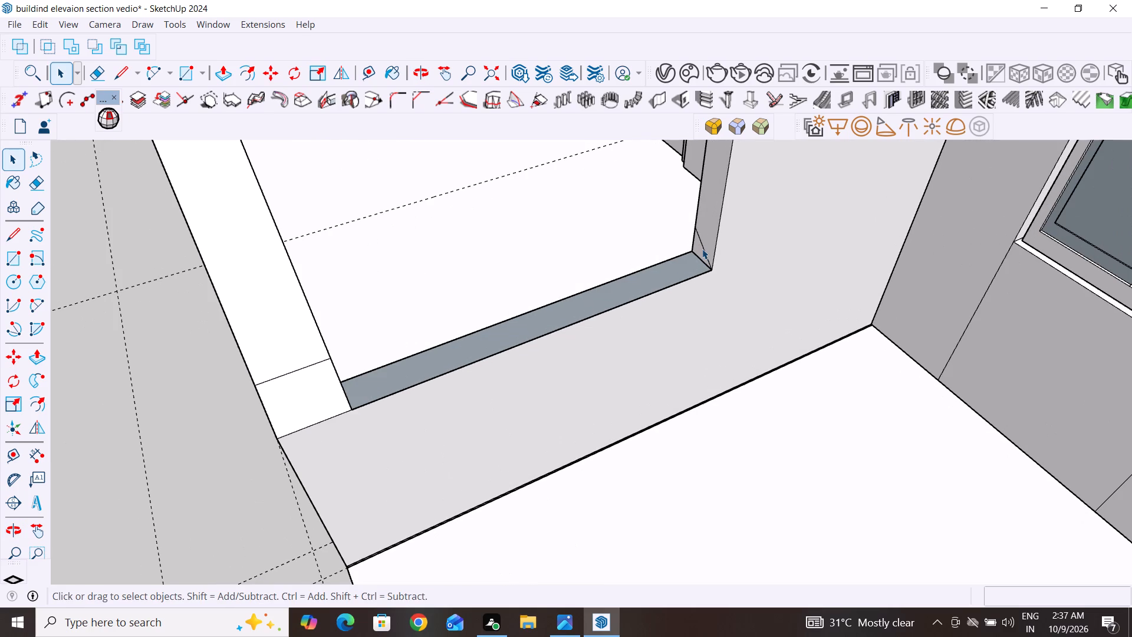
pyautogui.click(703, 248)
pyautogui.press('Delete')
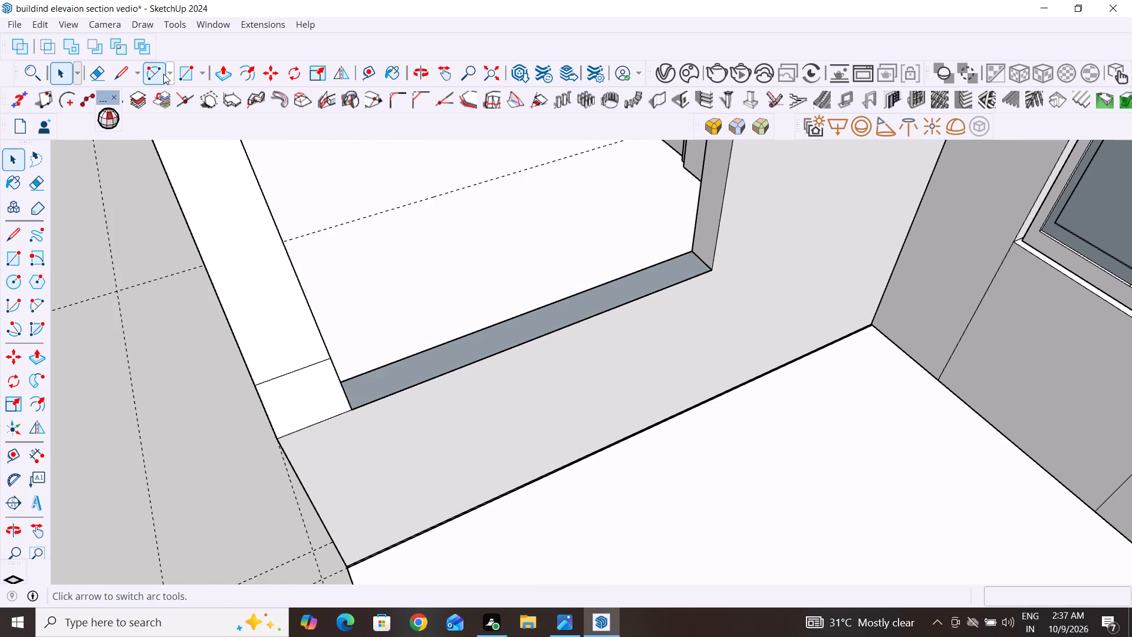
# Start a rectangle at the low ledge of the right-hand side wall.
pyautogui.click(185, 75)
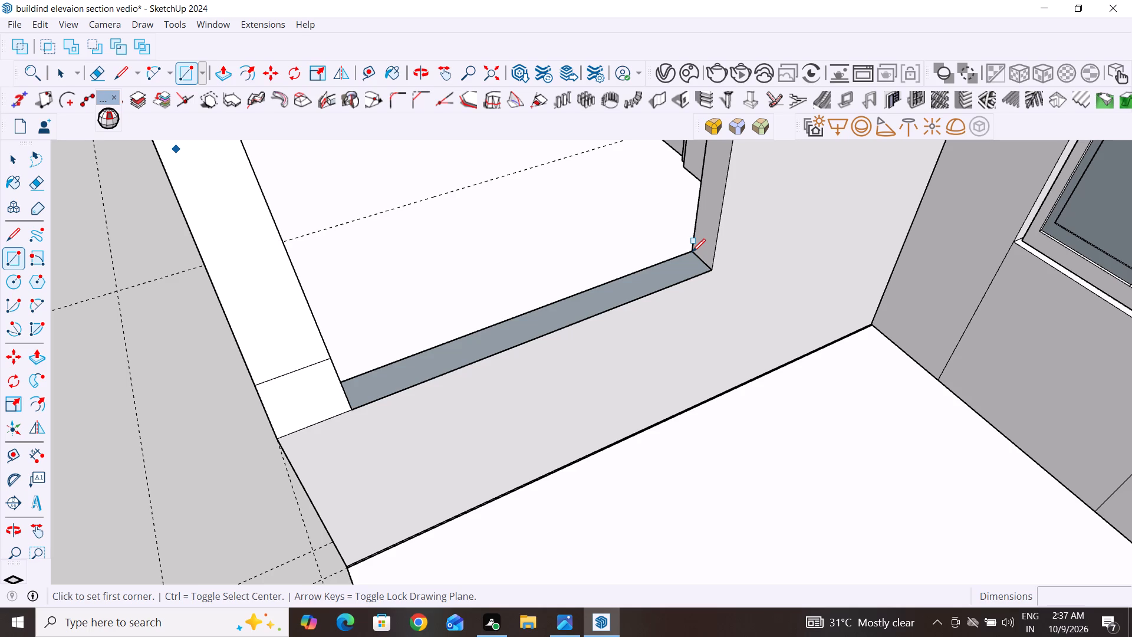
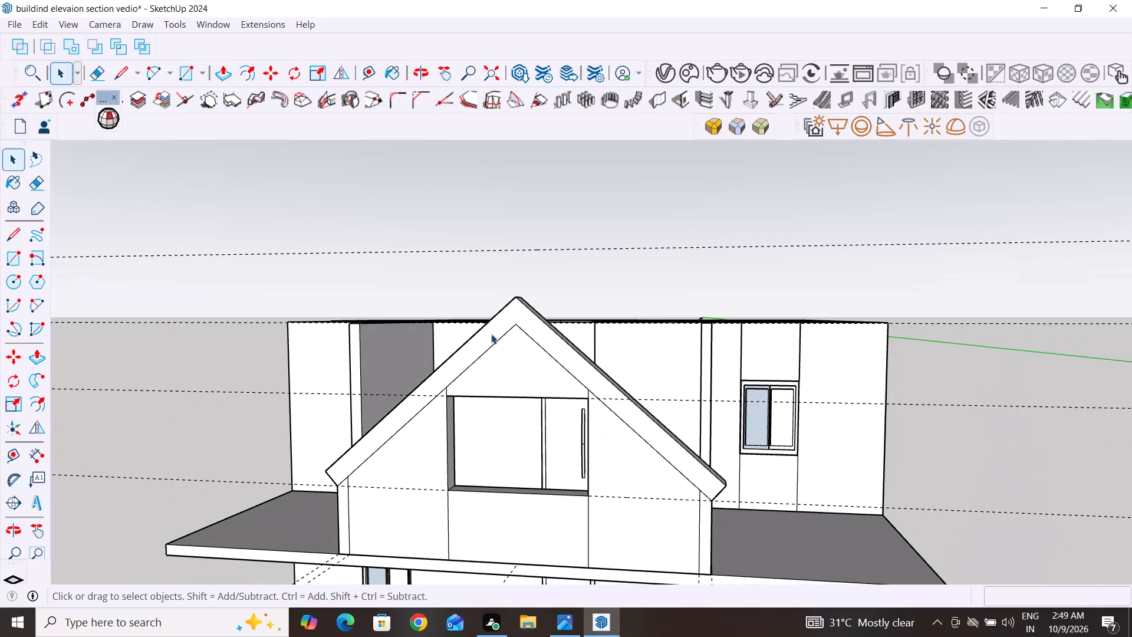
# Offset the outline of the gable roof's sloped front band inward by about 2 1/8".
pyautogui.click(491, 334)
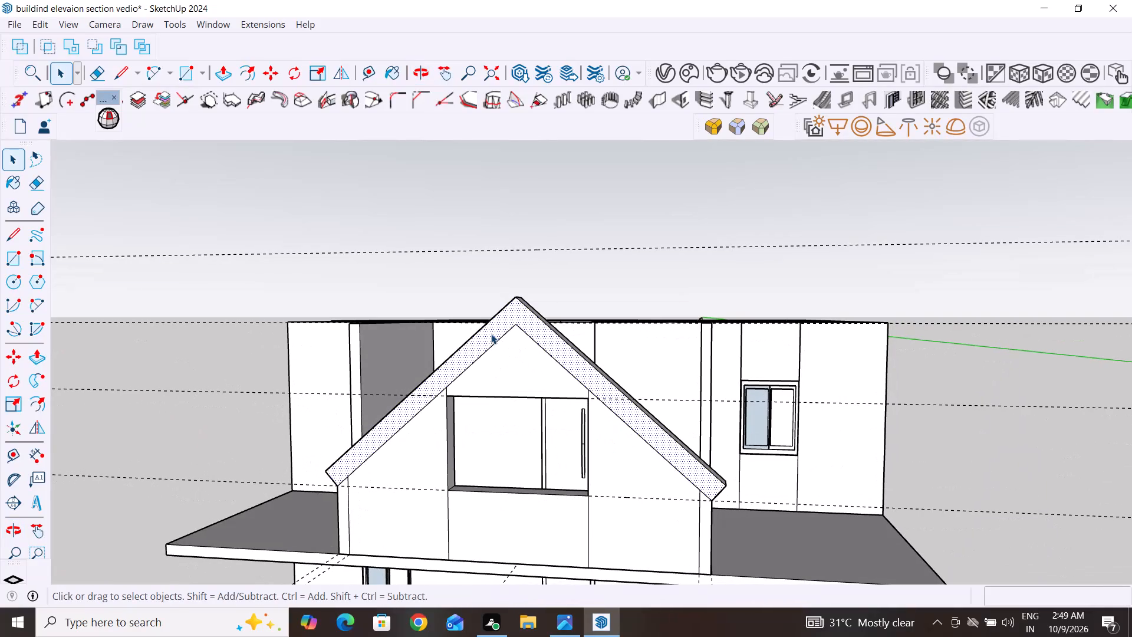
pyautogui.click(256, 68)
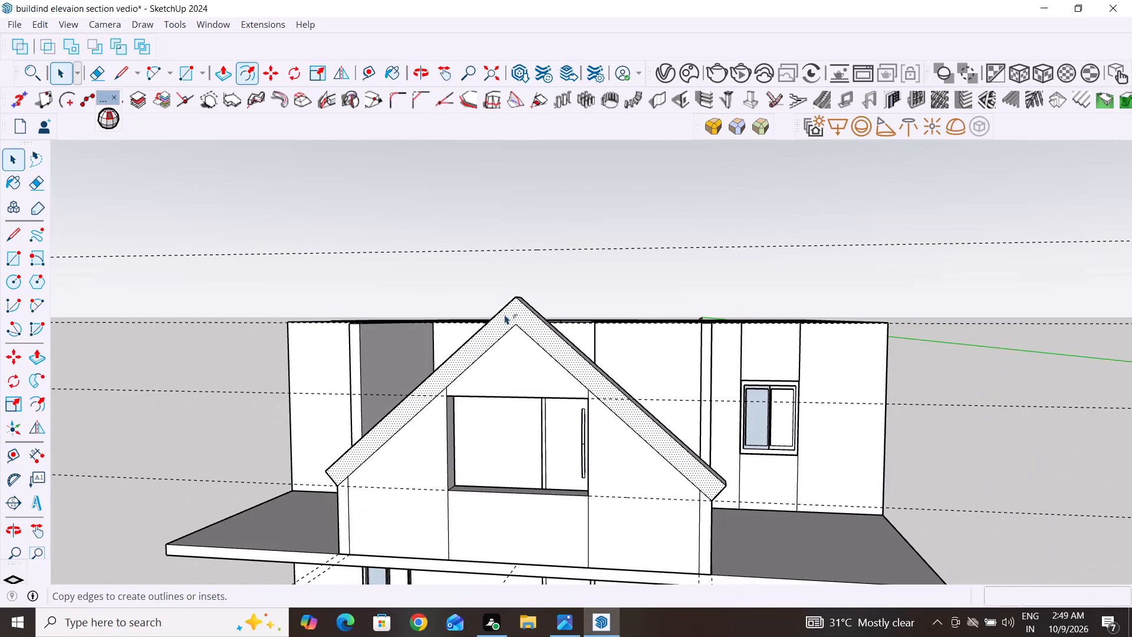
pyautogui.moveTo(506, 305); pyautogui.dragTo(521, 310)
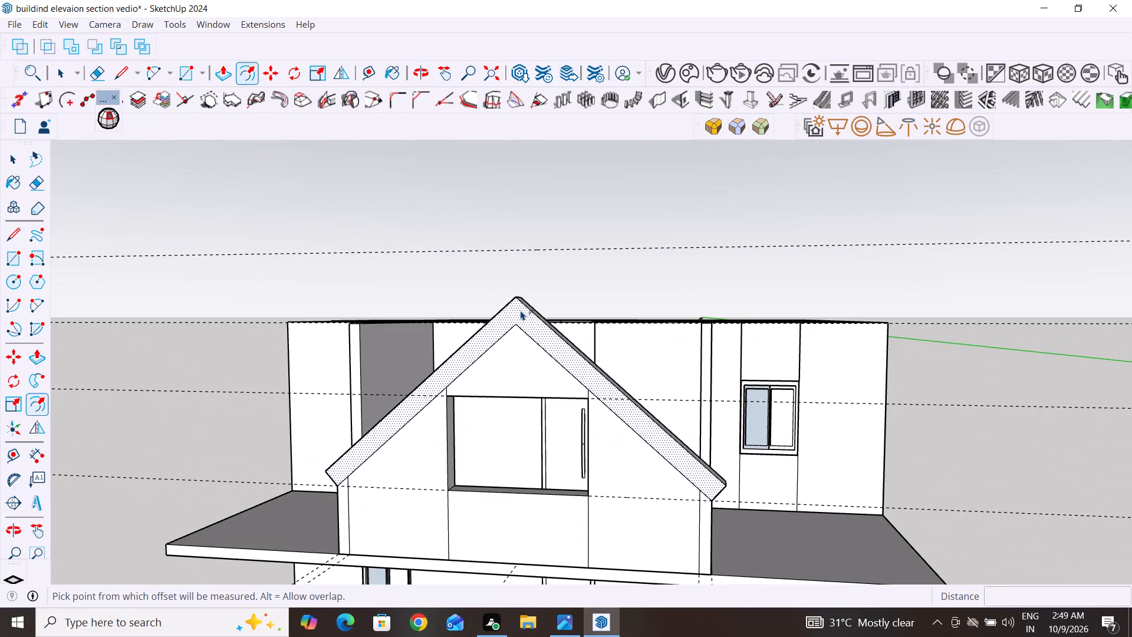
pyautogui.moveTo(521, 310); pyautogui.dragTo(516, 303)
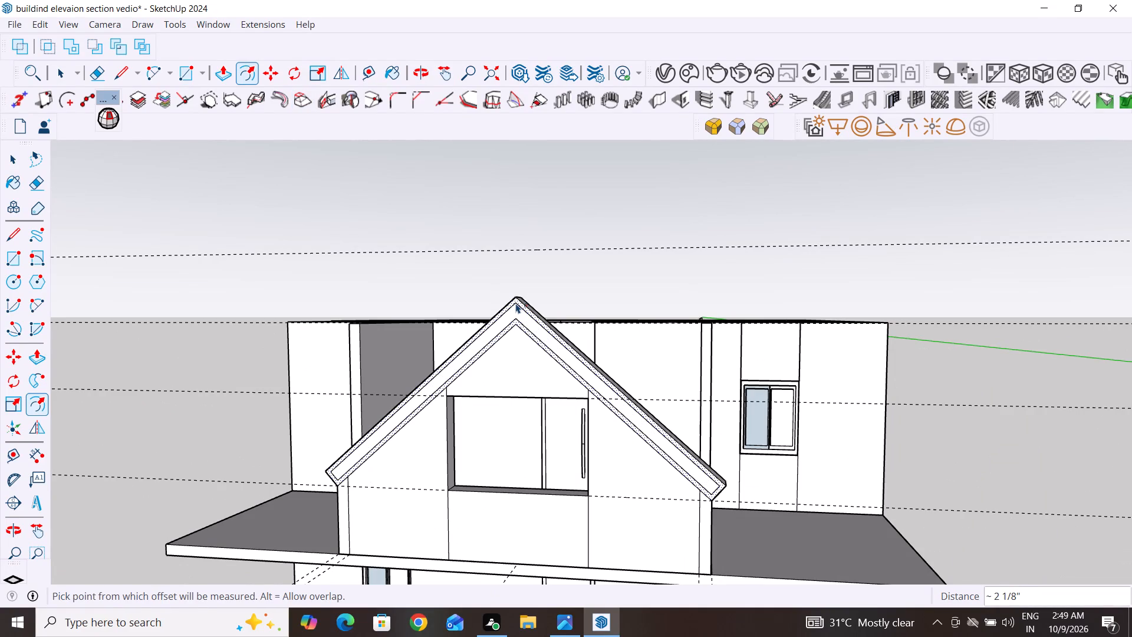
pyautogui.click(17, 159)
pyautogui.click(195, 310)
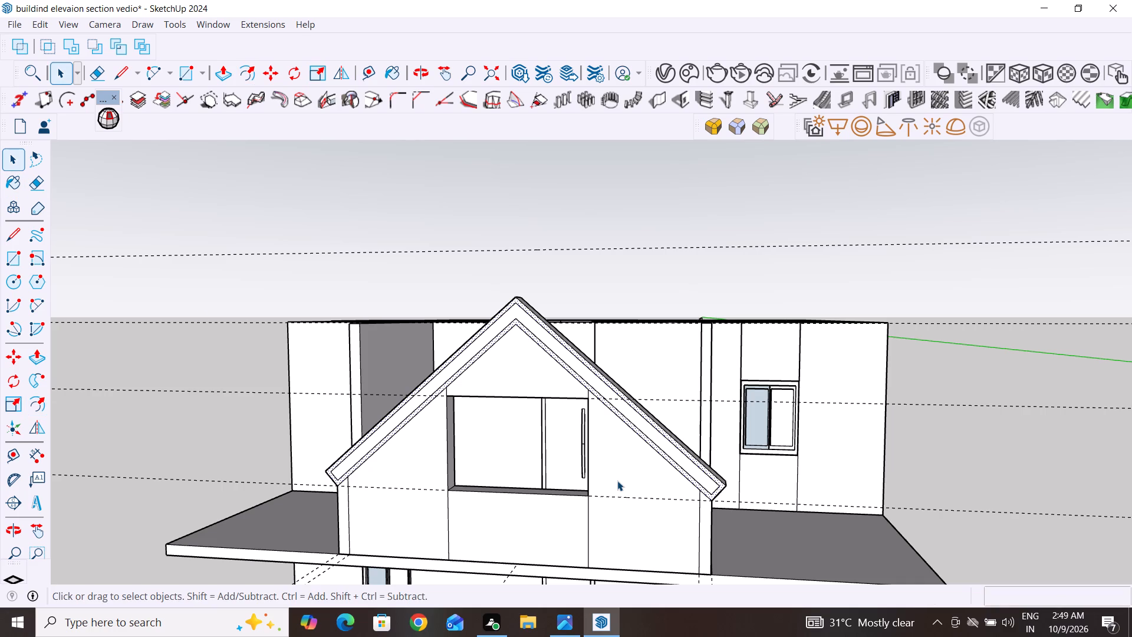
pyautogui.click(993, 415)
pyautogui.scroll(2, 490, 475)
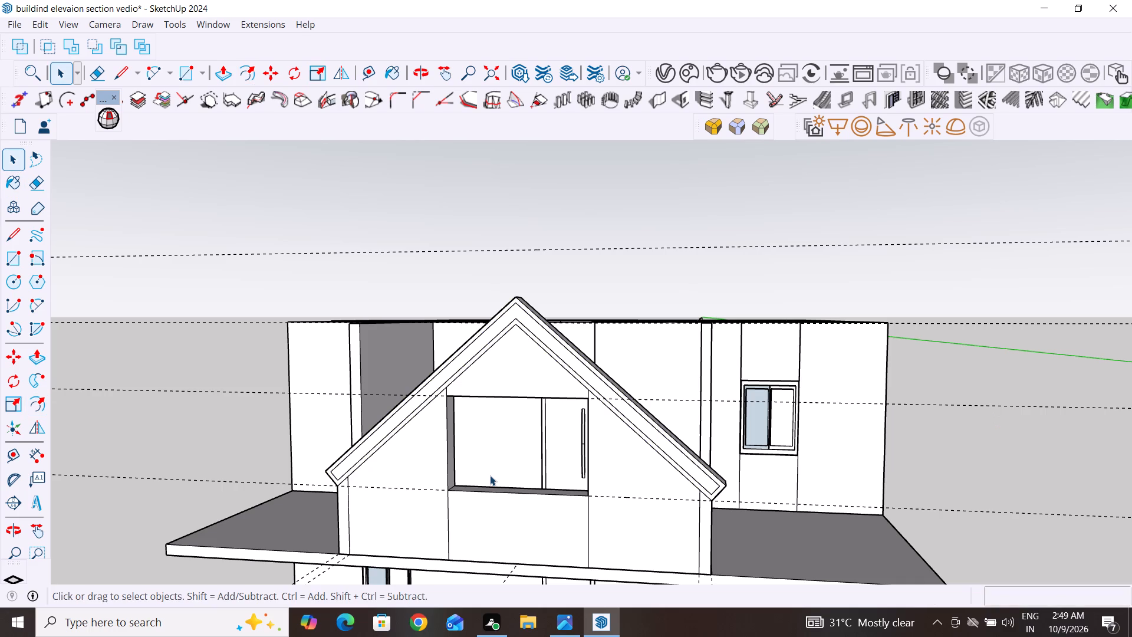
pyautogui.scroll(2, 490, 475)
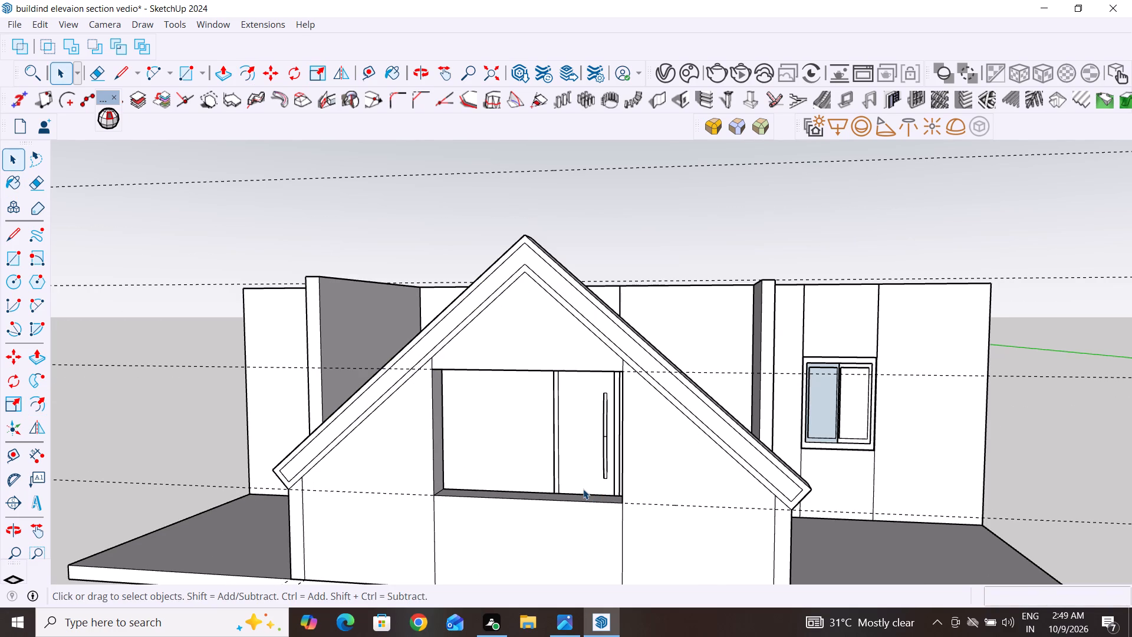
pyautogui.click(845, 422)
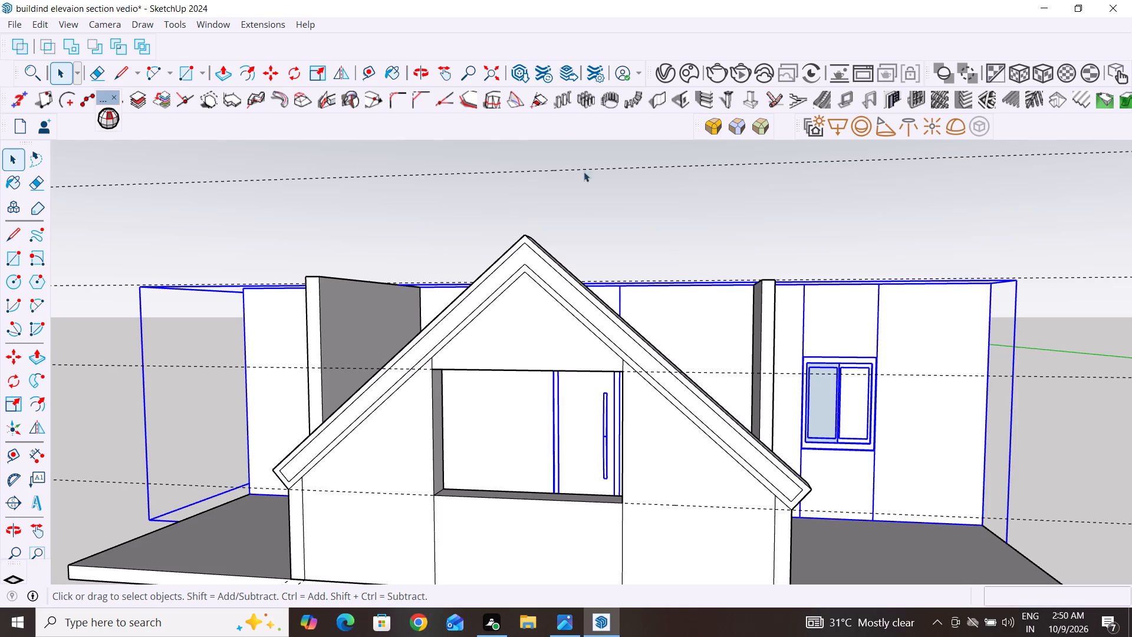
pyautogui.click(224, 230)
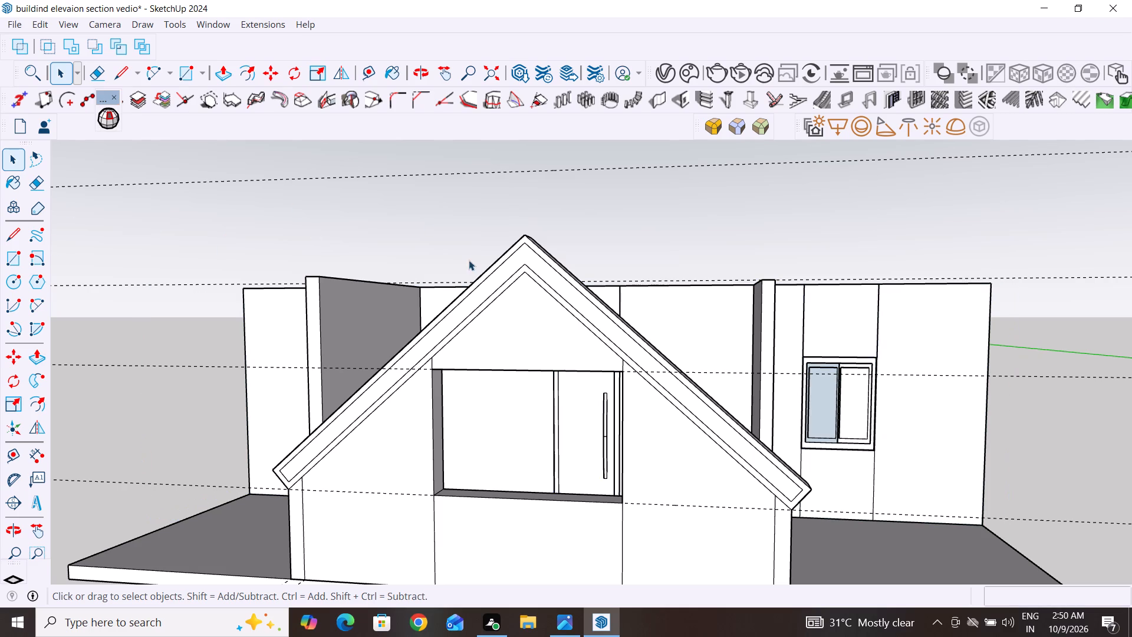
# Delete the three stray edges crossing the roof band on the gable's back face, two near the peak and one at the eave.
pyautogui.moveTo(835, 212); pyautogui.dragTo(387, 436, button='middle')
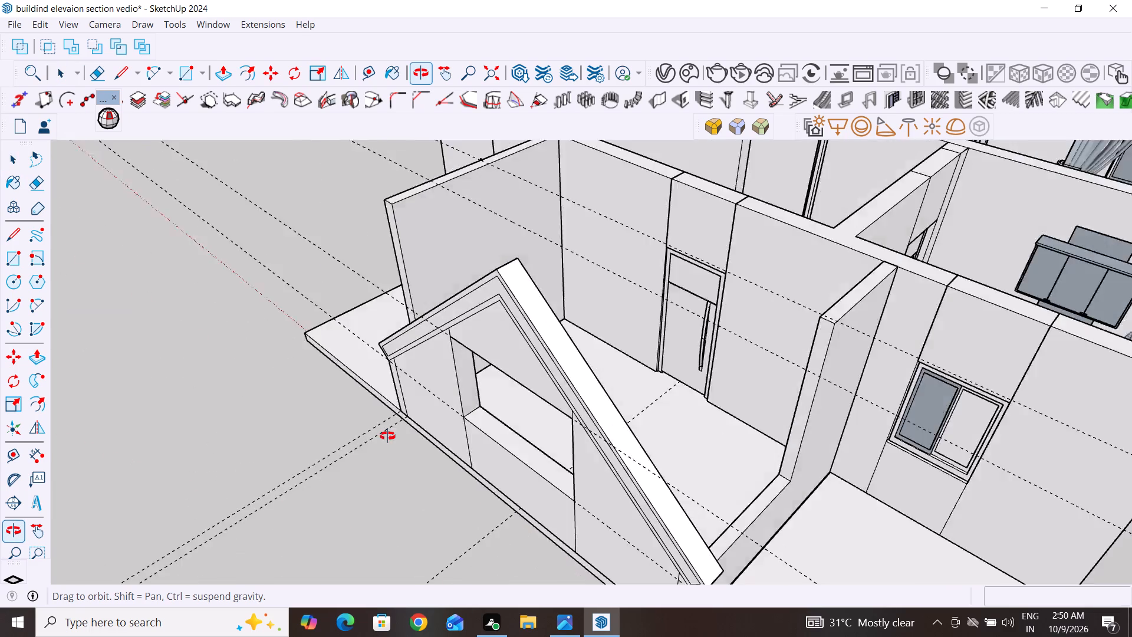
pyautogui.moveTo(387, 436); pyautogui.dragTo(268, 359, button='middle')
pyautogui.scroll(6, 526, 271)
pyautogui.click(610, 242)
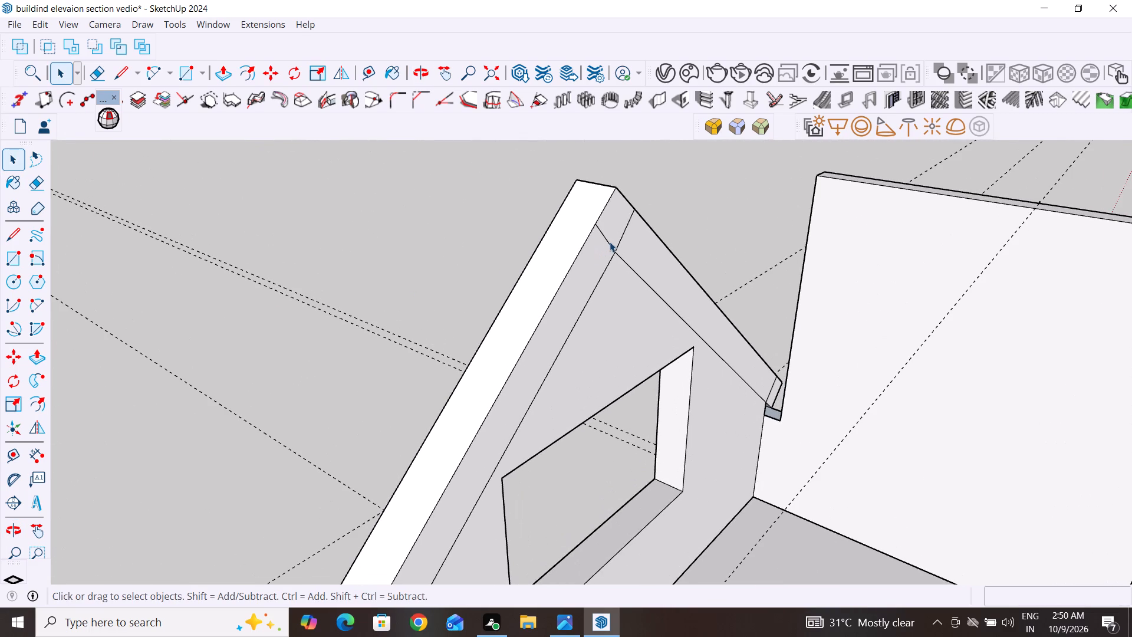
pyautogui.press('Delete')
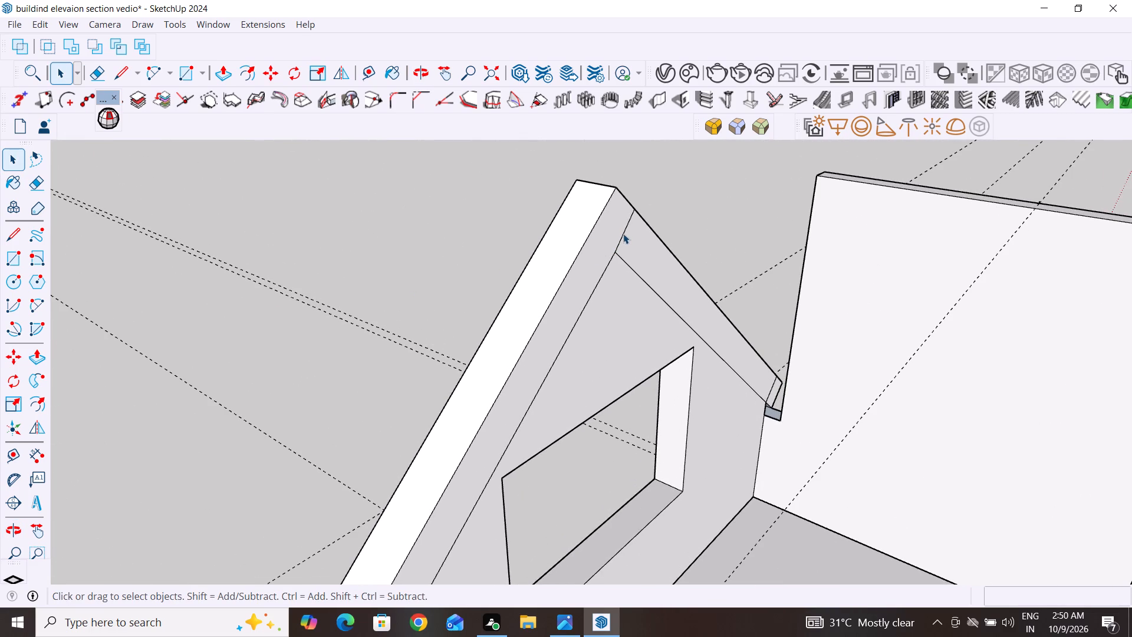
pyautogui.click(623, 234)
pyautogui.press('Delete')
pyautogui.scroll(-3, 474, 318)
pyautogui.scroll(2, 686, 394)
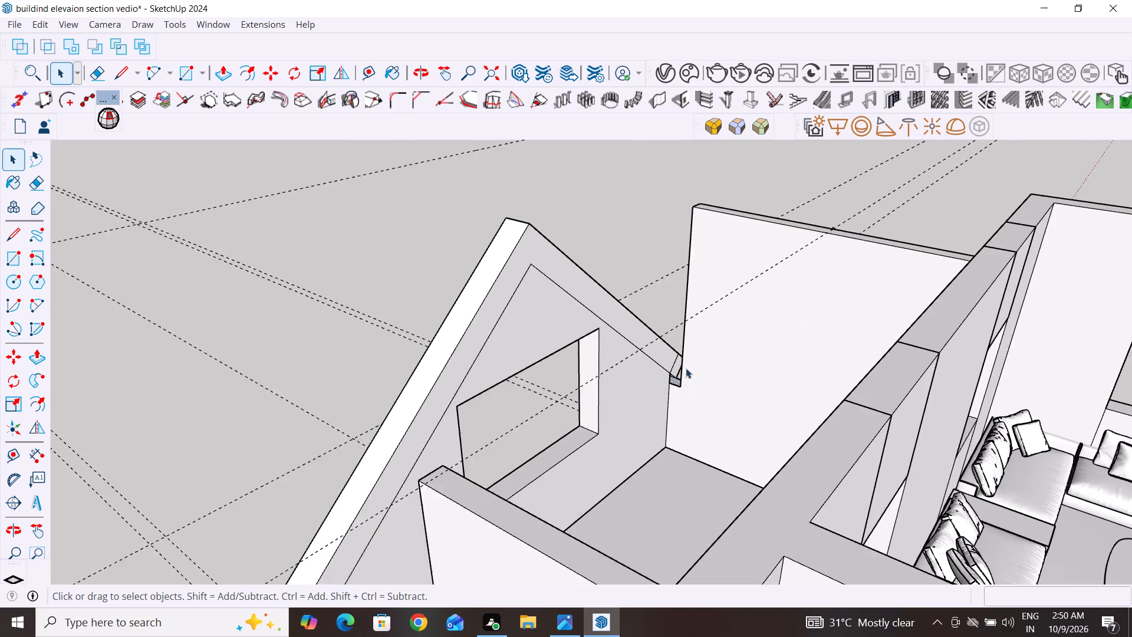
pyautogui.scroll(6, 686, 368)
pyautogui.click(664, 360)
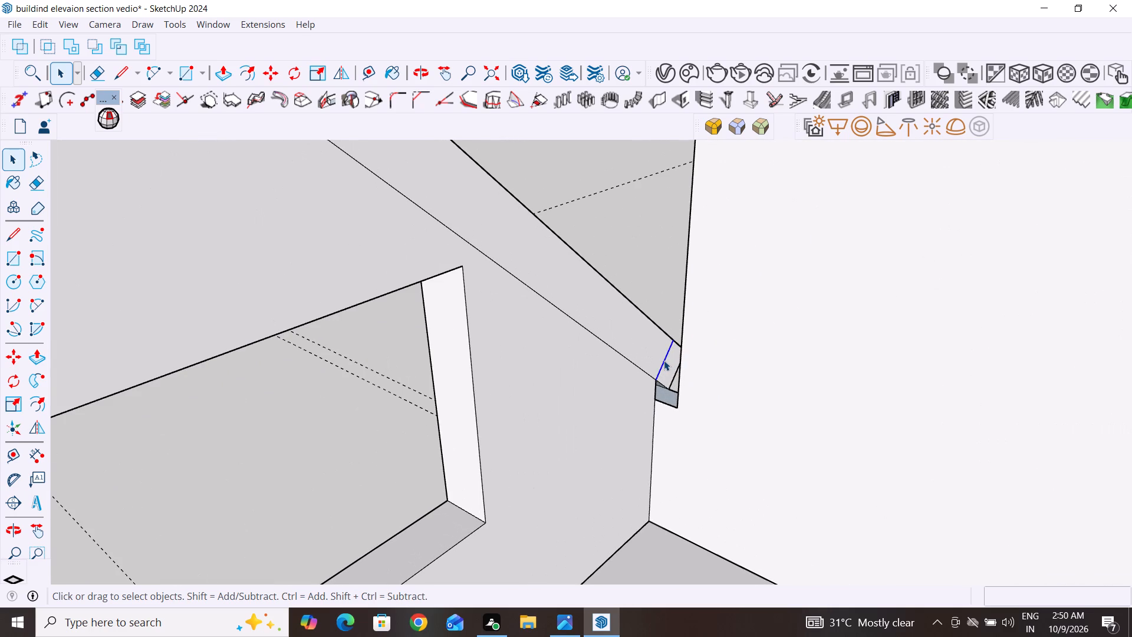
pyautogui.press('Delete')
pyautogui.scroll(-7, 664, 360)
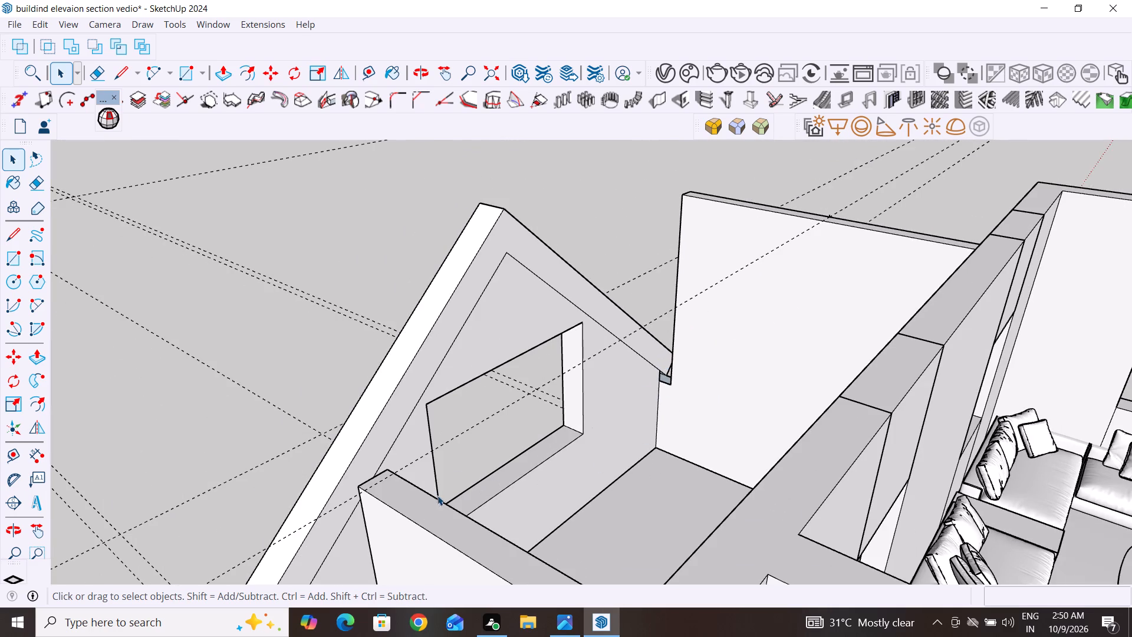
pyautogui.scroll(-2, 636, 214)
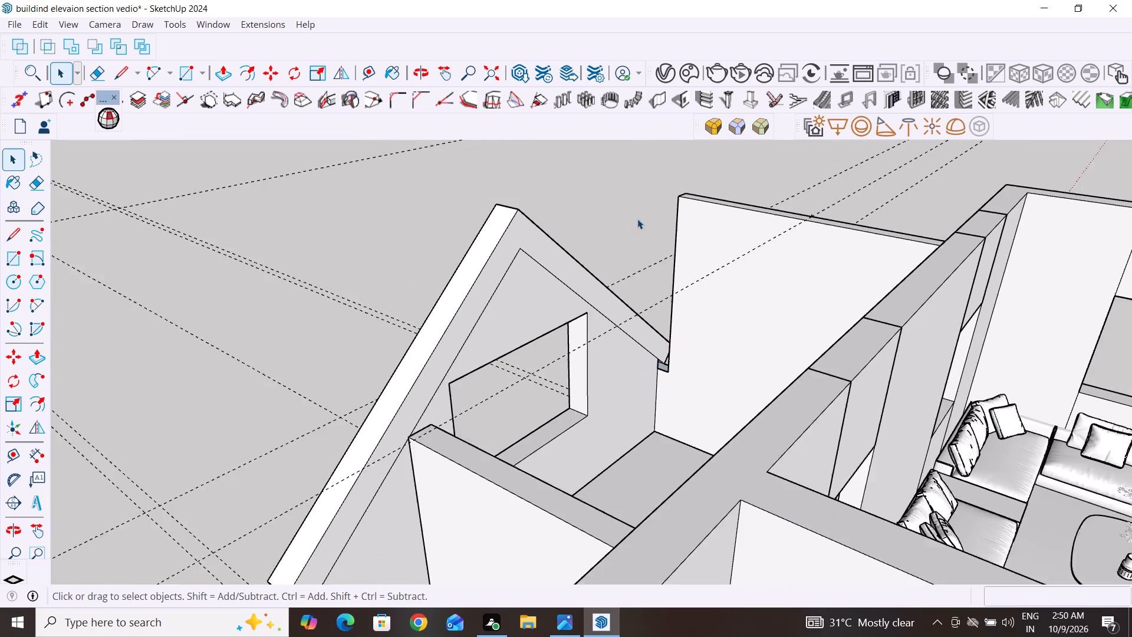
# Push/Pull the narrow front end face of the upper-floor side wall behind the gable by about 1 11/16".
pyautogui.moveTo(557, 330); pyautogui.dragTo(824, 383, button='middle')
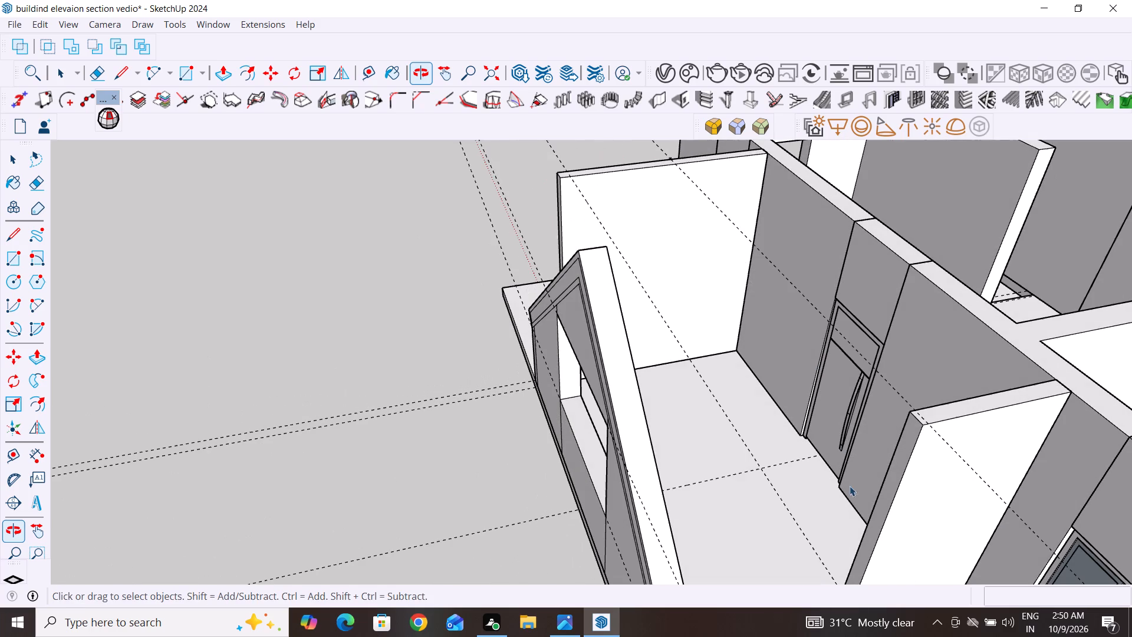
pyautogui.scroll(-3, 1022, 396)
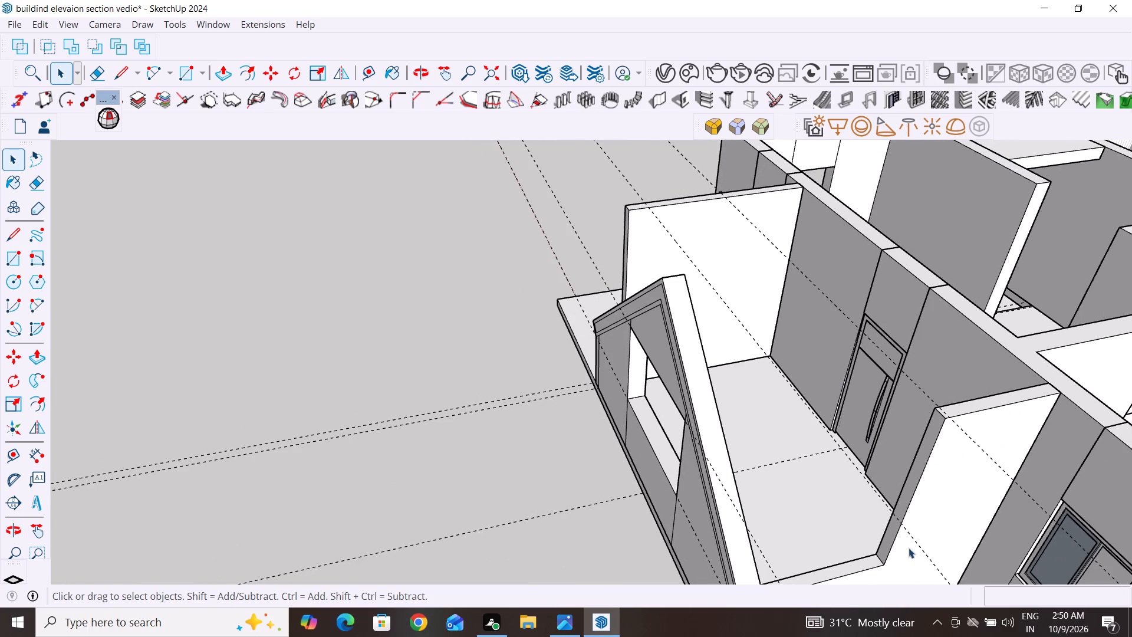
pyautogui.moveTo(926, 526); pyautogui.dragTo(983, 485, button='middle')
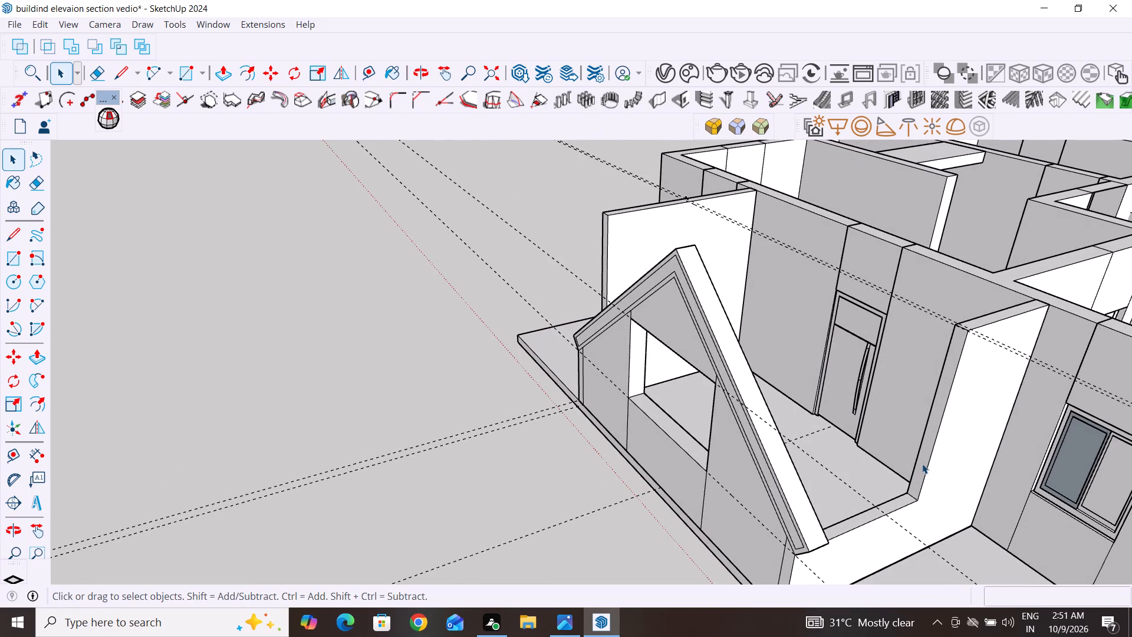
pyautogui.click(923, 459)
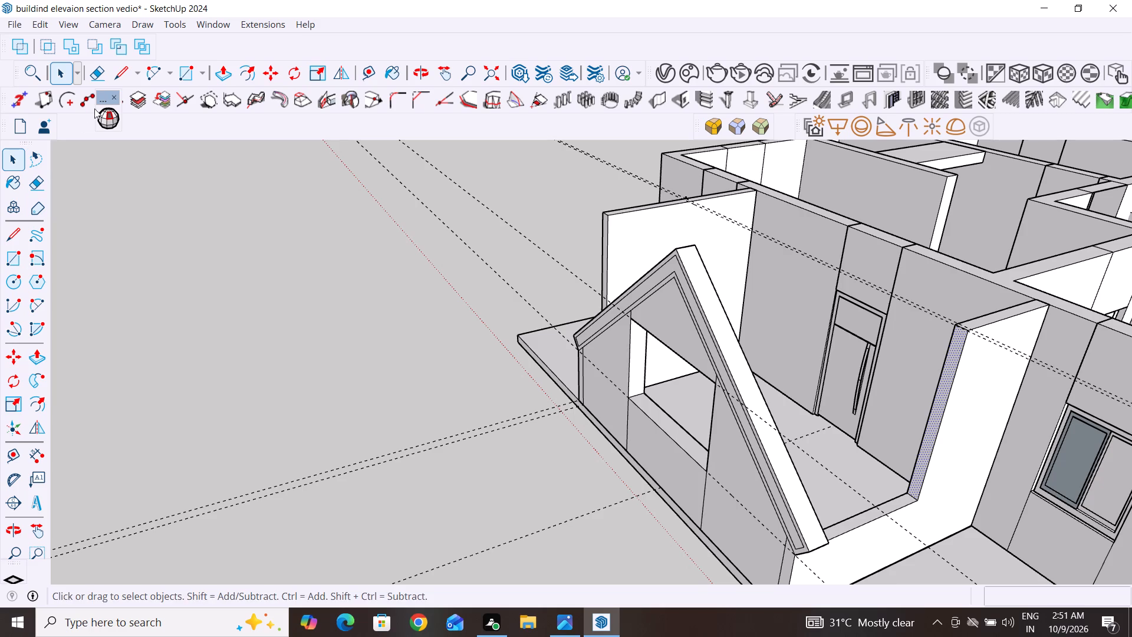
pyautogui.click(229, 78)
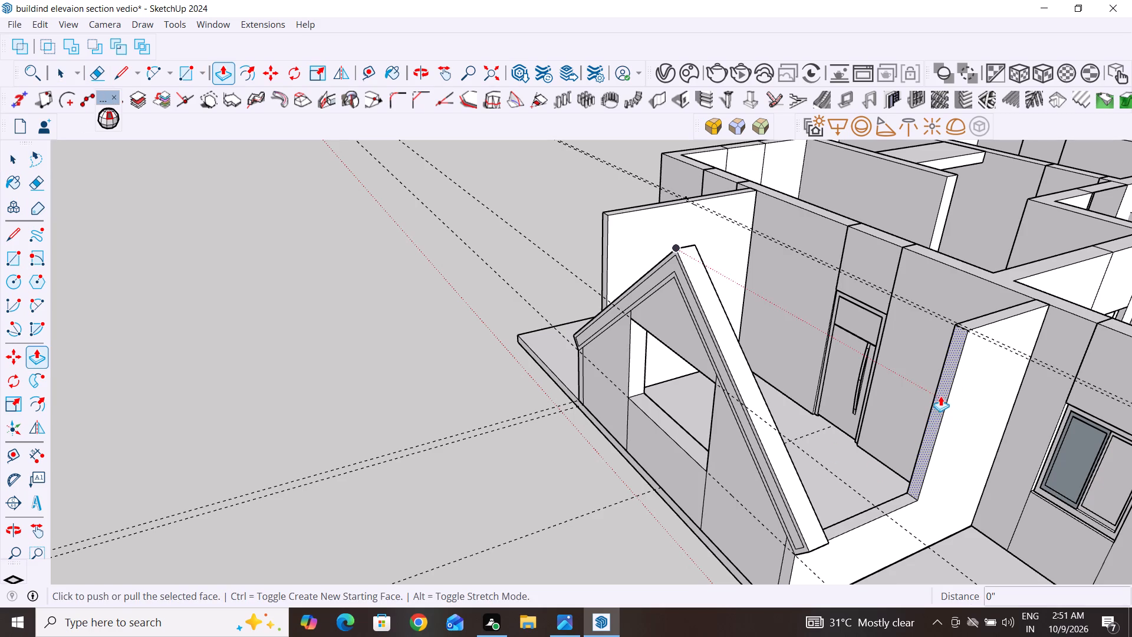
pyautogui.scroll(4, 1018, 368)
pyautogui.scroll(-5, 745, 298)
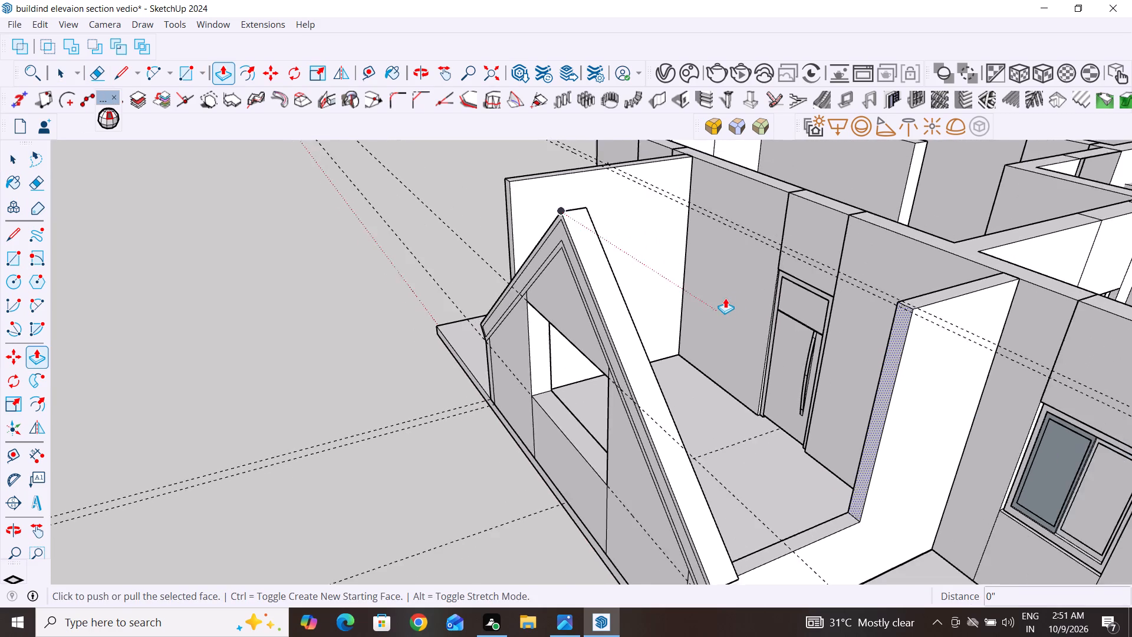
pyautogui.scroll(5, 932, 464)
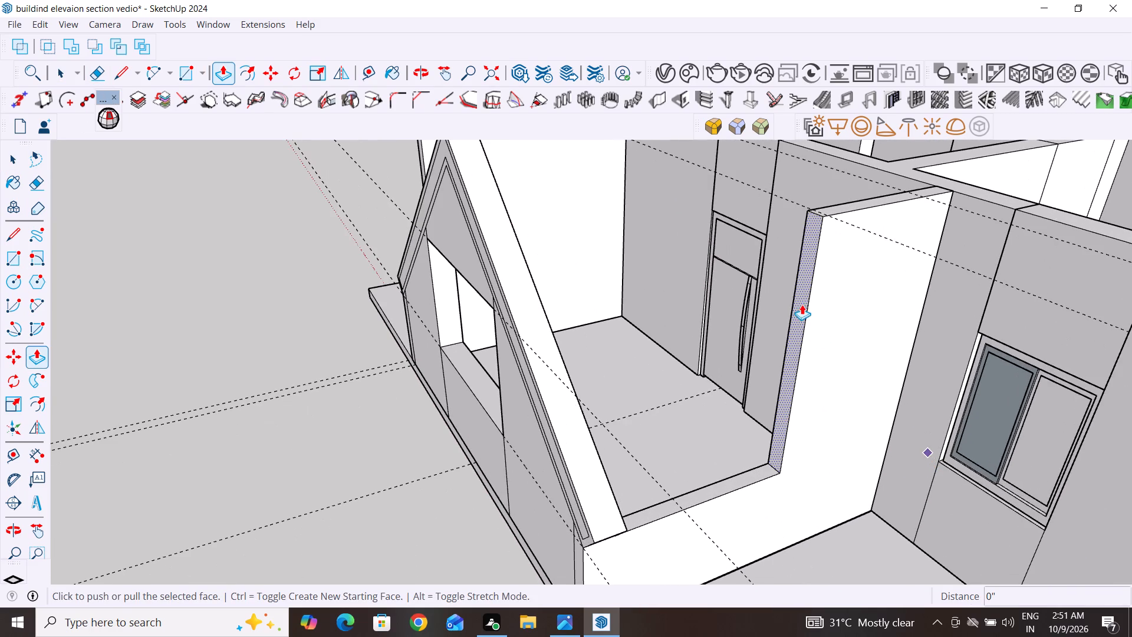
pyautogui.click(802, 290)
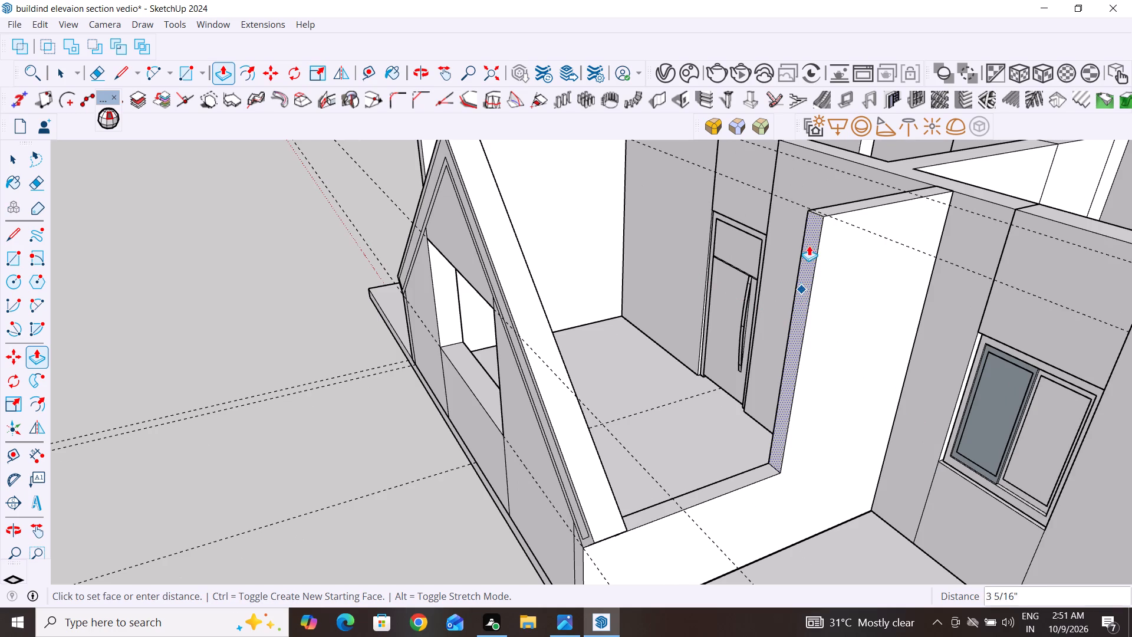
pyautogui.click(814, 208)
# Examine the whole house and its front elevation with the gable and upper-floor walls.
pyautogui.scroll(-4, 847, 390)
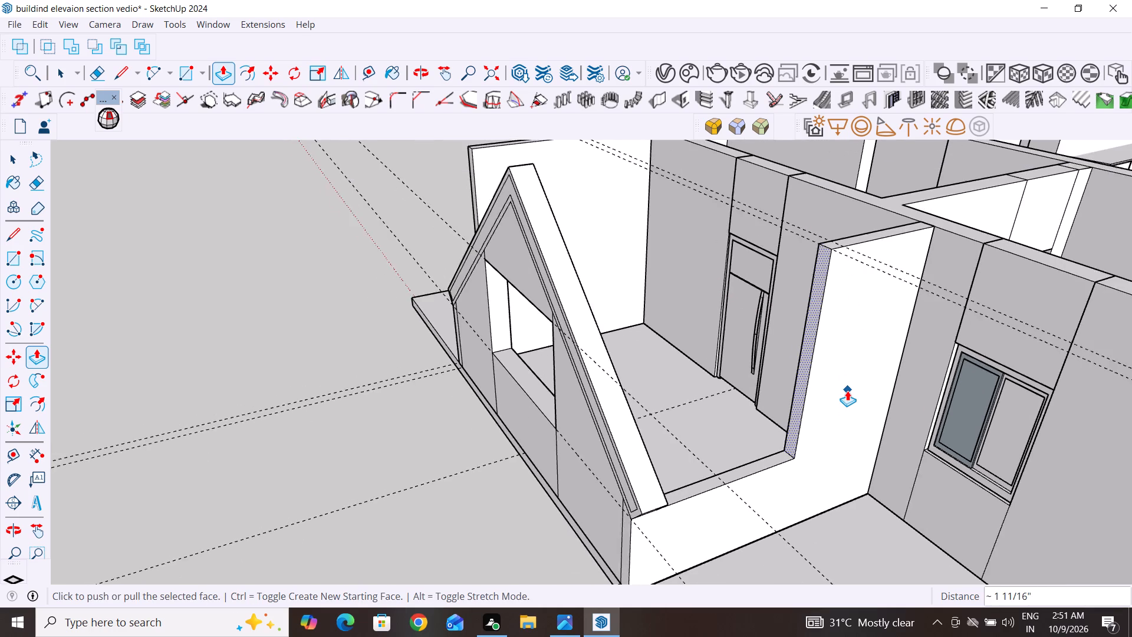
pyautogui.scroll(-9, 847, 390)
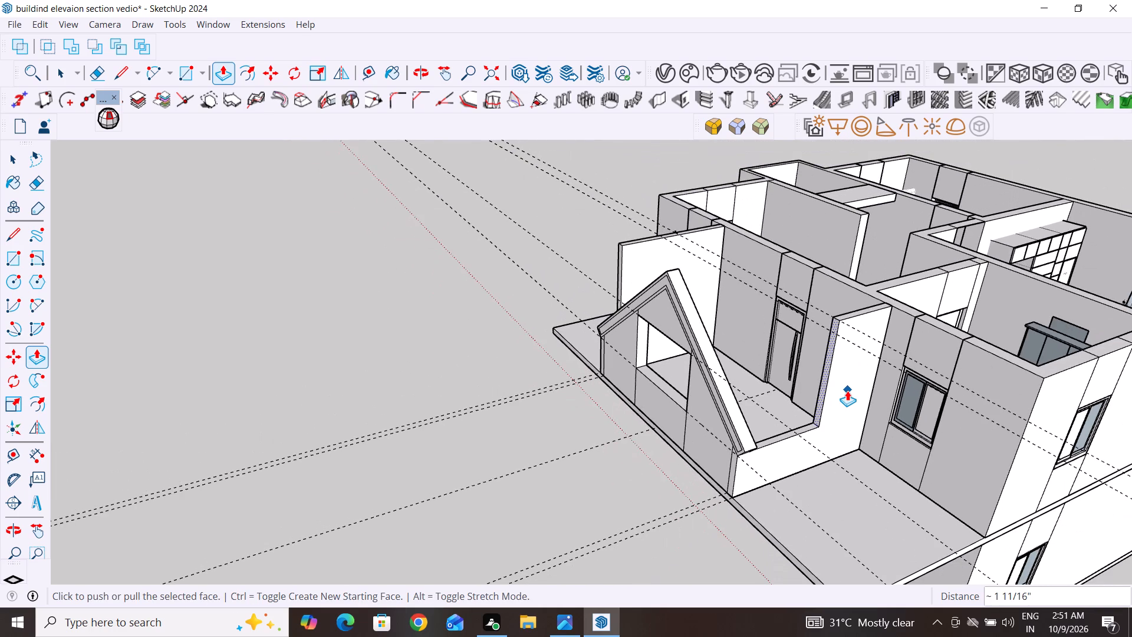
pyautogui.scroll(-2, 847, 390)
pyautogui.moveTo(568, 352); pyautogui.dragTo(878, 428, button='middle')
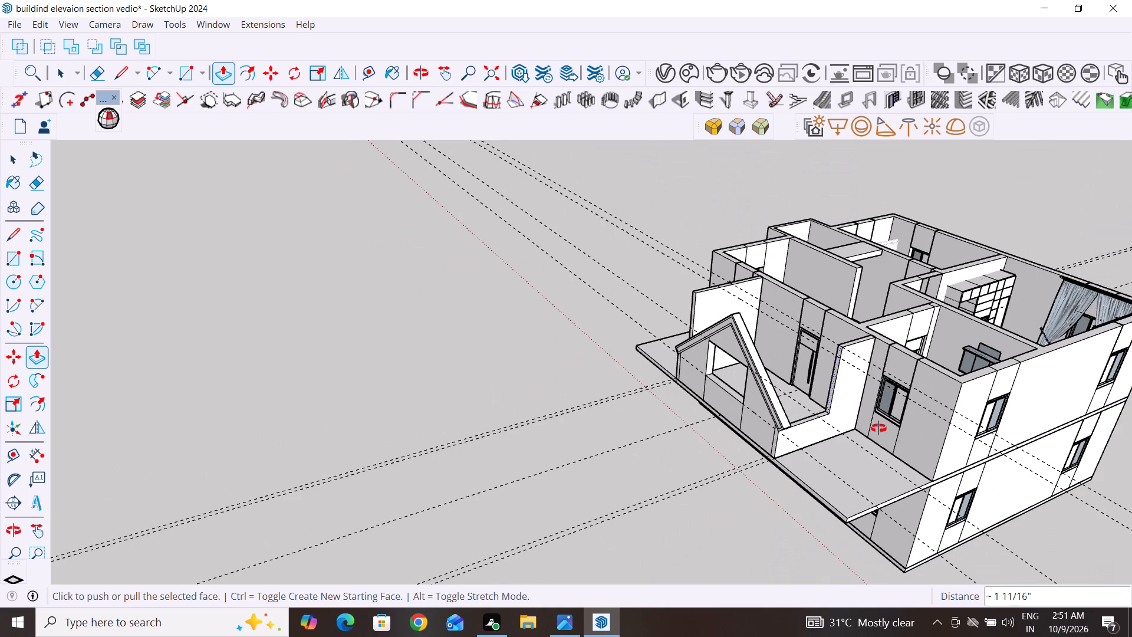
pyautogui.moveTo(878, 428); pyautogui.dragTo(970, 262, button='middle')
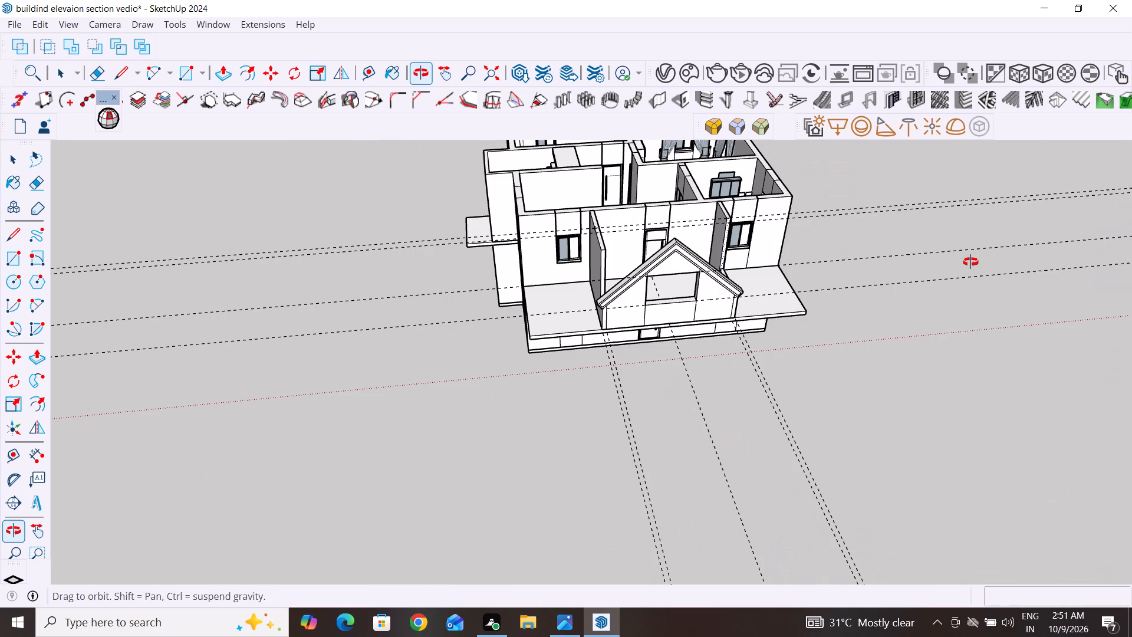
pyautogui.moveTo(970, 262); pyautogui.dragTo(971, 256, button='middle')
pyautogui.scroll(4, 554, 330)
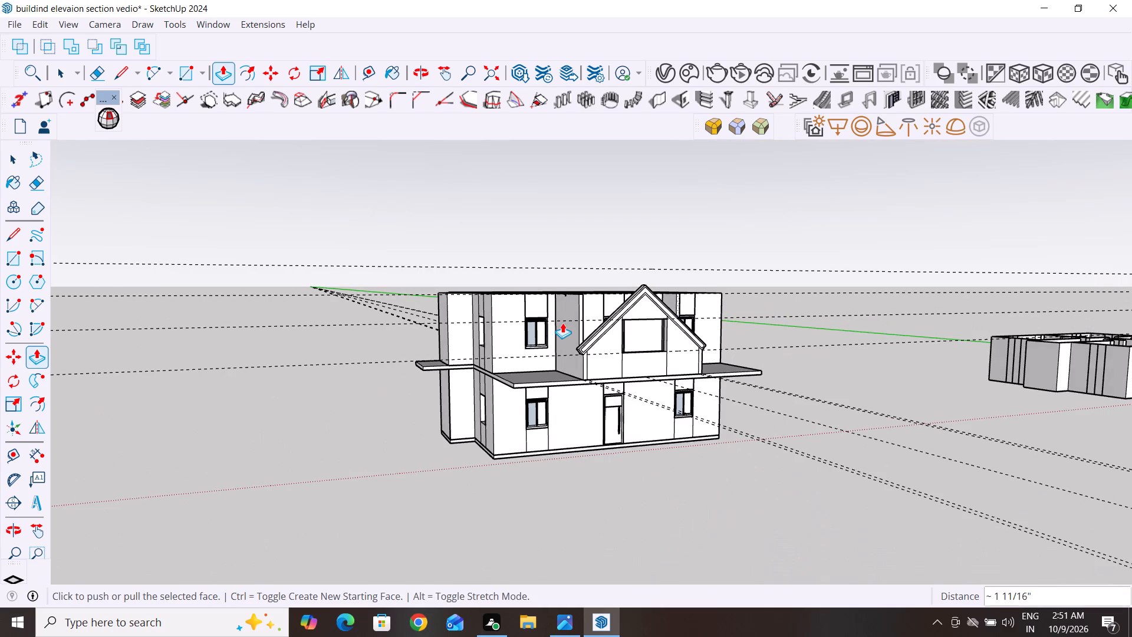
pyautogui.scroll(12, 562, 323)
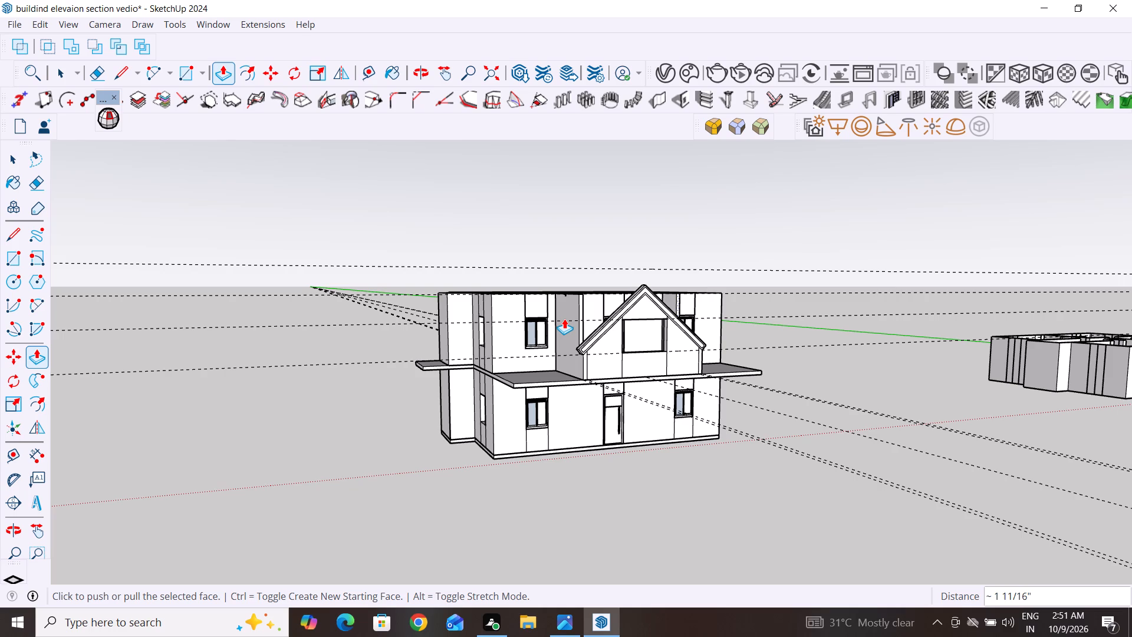
pyautogui.scroll(2, 564, 318)
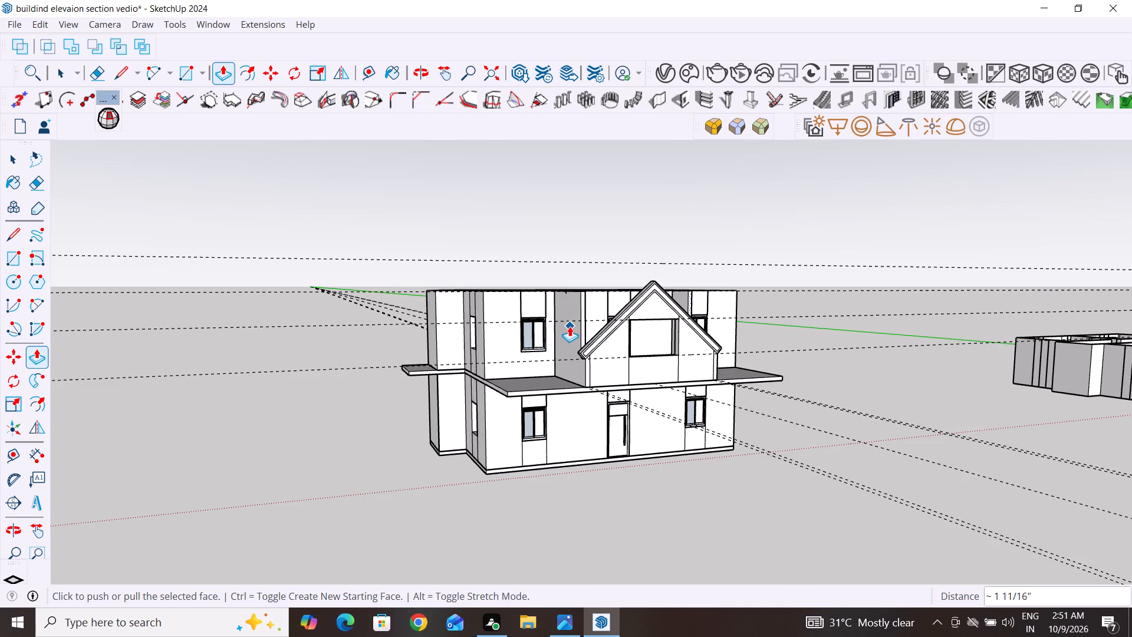
pyautogui.scroll(9, 572, 304)
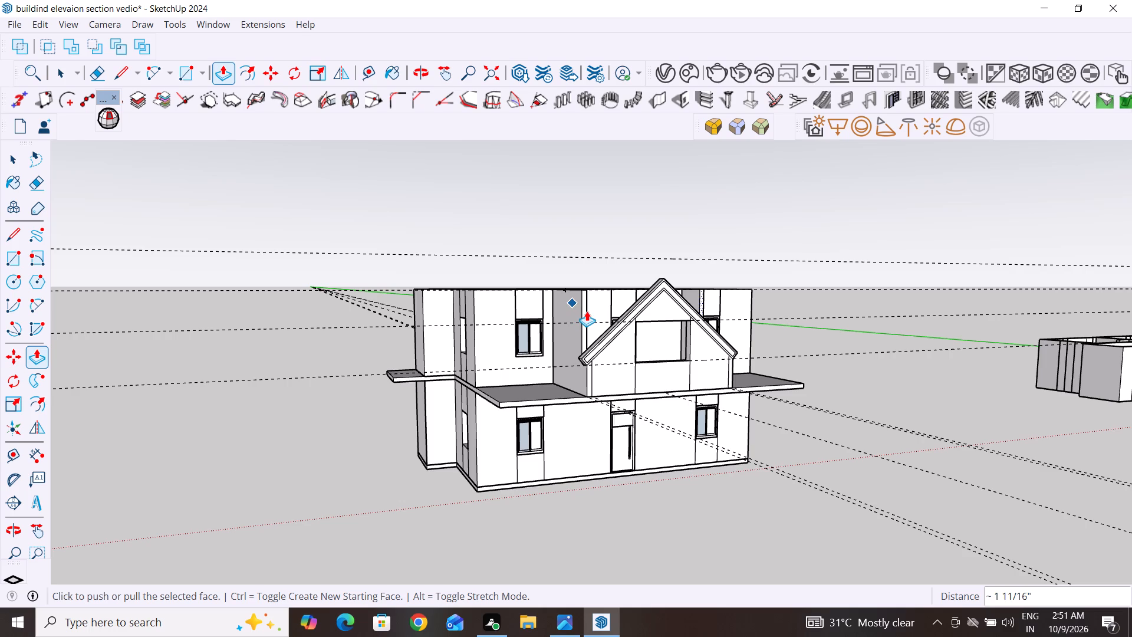
pyautogui.scroll(8, 587, 311)
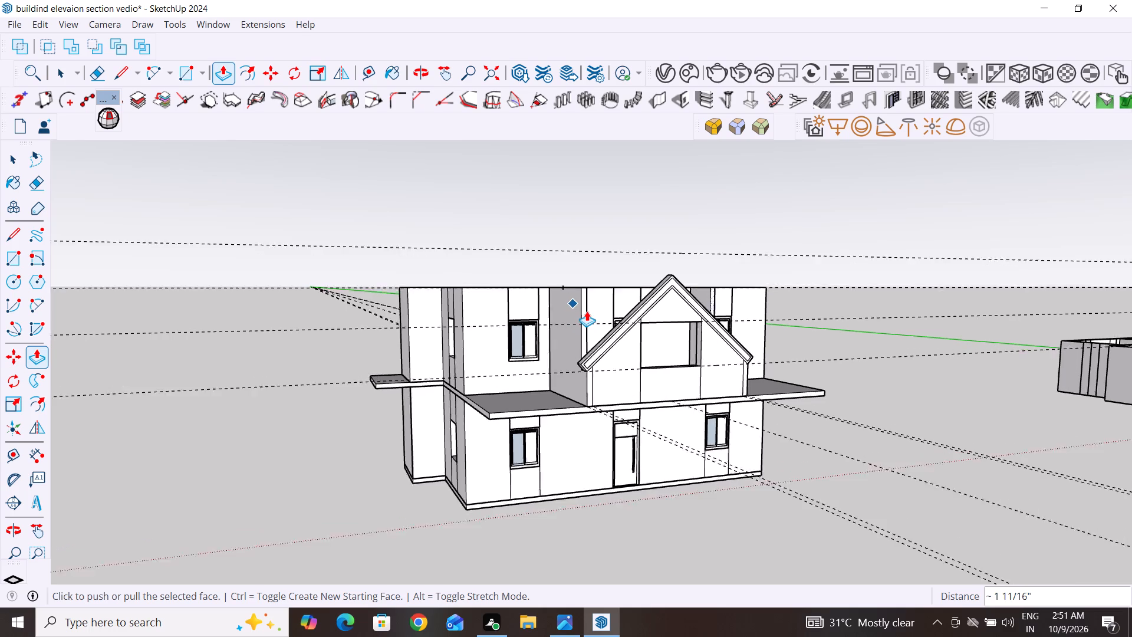
# Push/Pull the narrow front end face of the upper-floor side wall back 4' 7 15/16" to the guide point on its top edge.
pyautogui.scroll(8, 587, 311)
pyautogui.scroll(1, 526, 356)
pyautogui.moveTo(534, 379); pyautogui.dragTo(535, 386, button='middle')
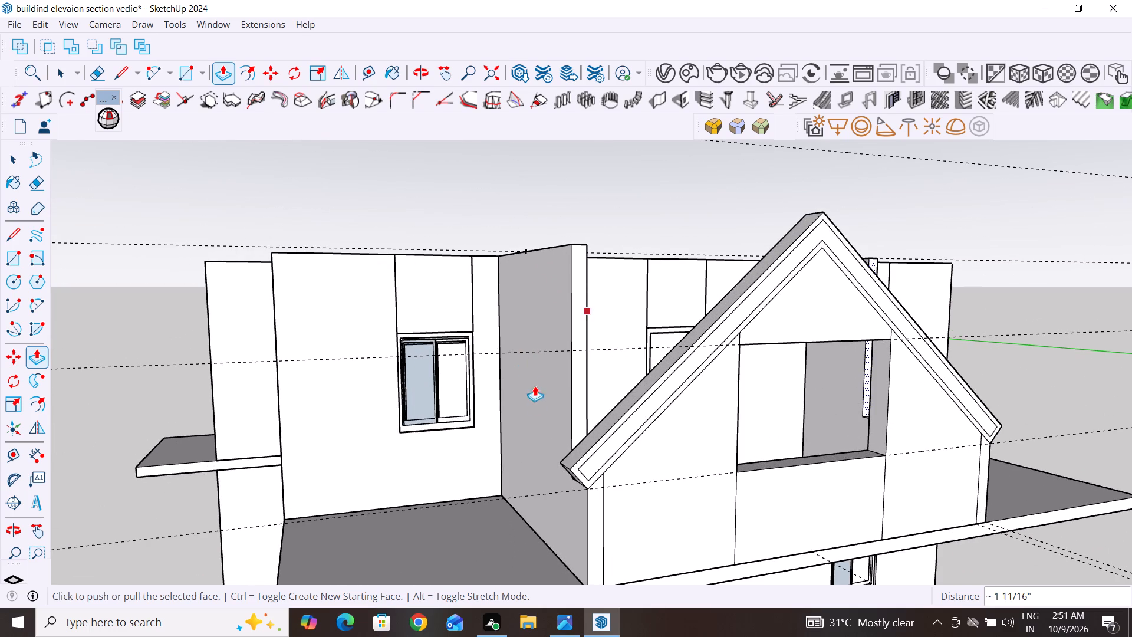
pyautogui.moveTo(535, 386); pyautogui.dragTo(539, 517, button='middle')
pyautogui.scroll(4, 555, 341)
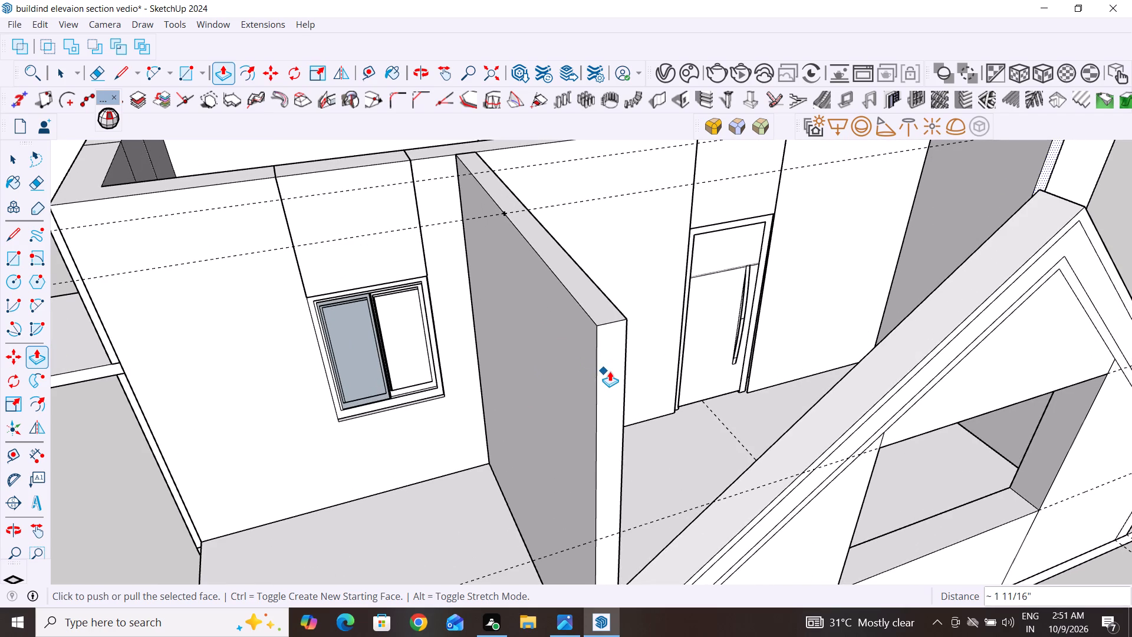
pyautogui.click(17, 156)
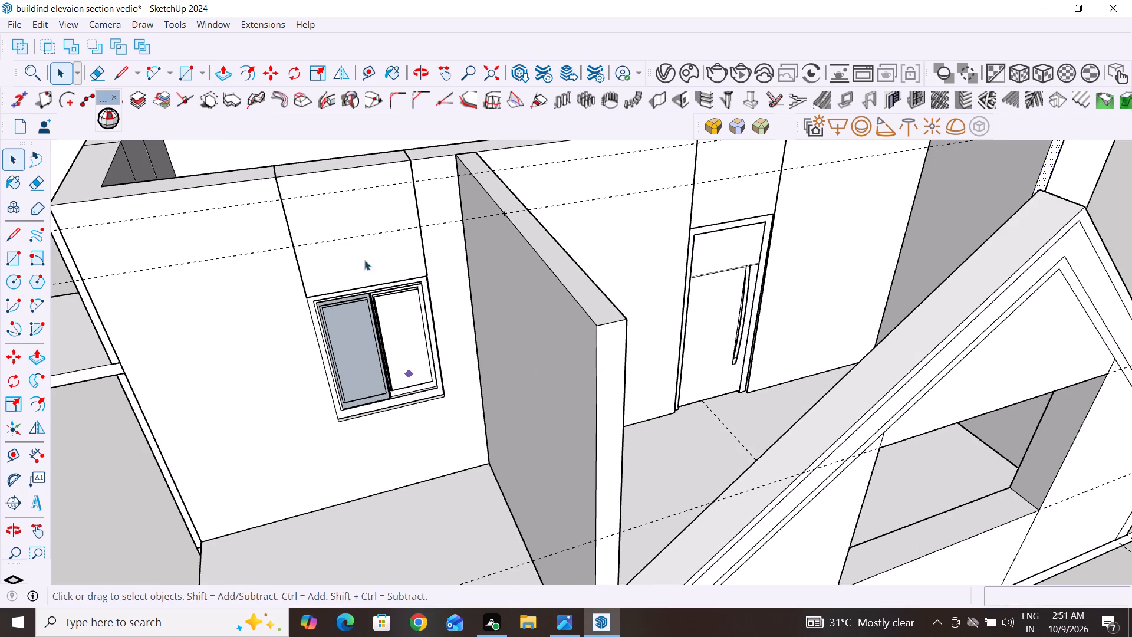
pyautogui.click(608, 372)
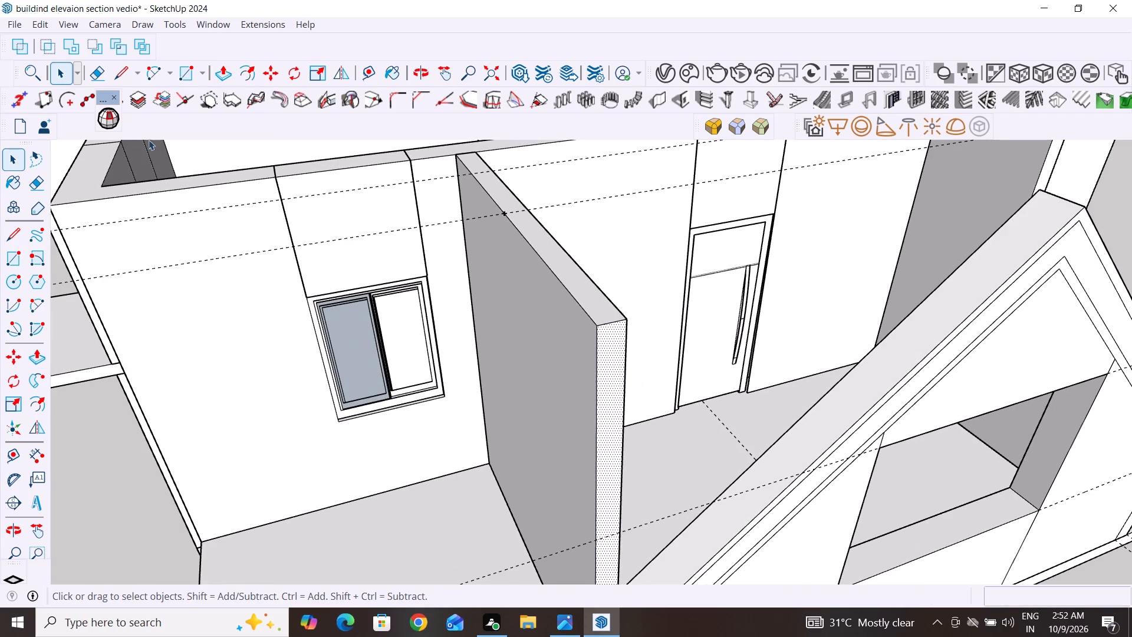
pyautogui.click(228, 79)
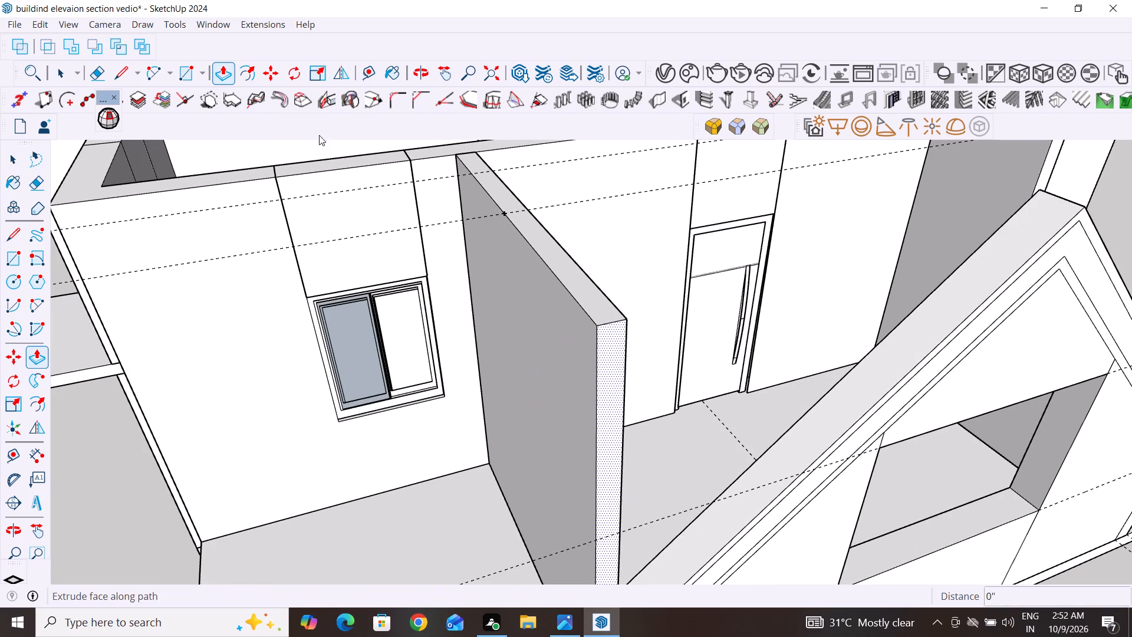
pyautogui.click(610, 352)
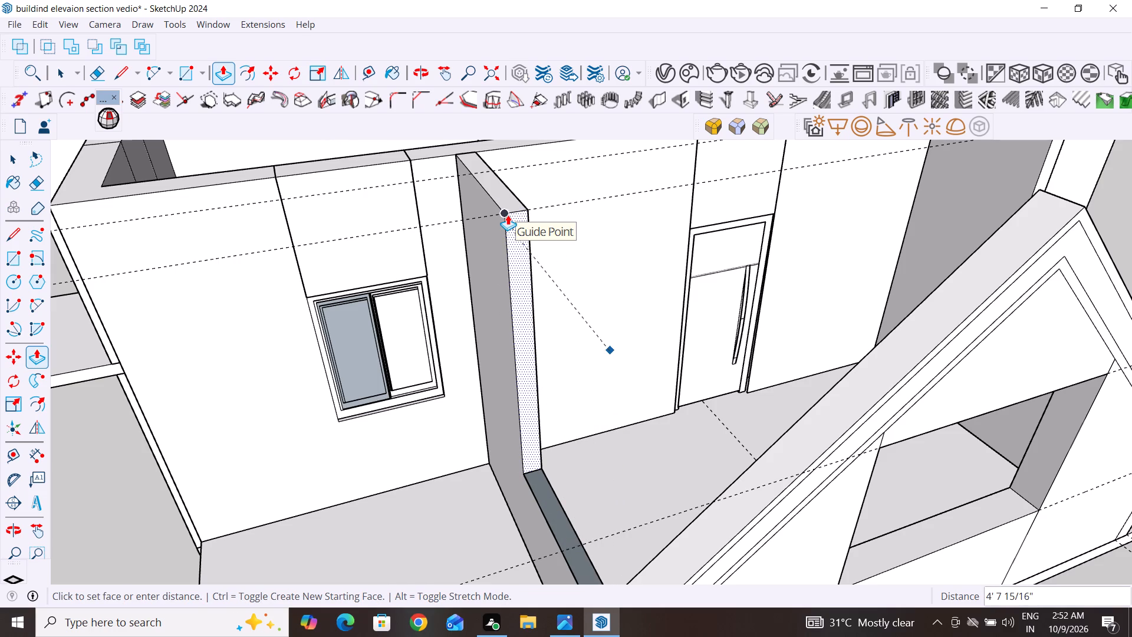
pyautogui.click(508, 215)
# Delete all the construction guides in the model.
pyautogui.scroll(-7, 508, 215)
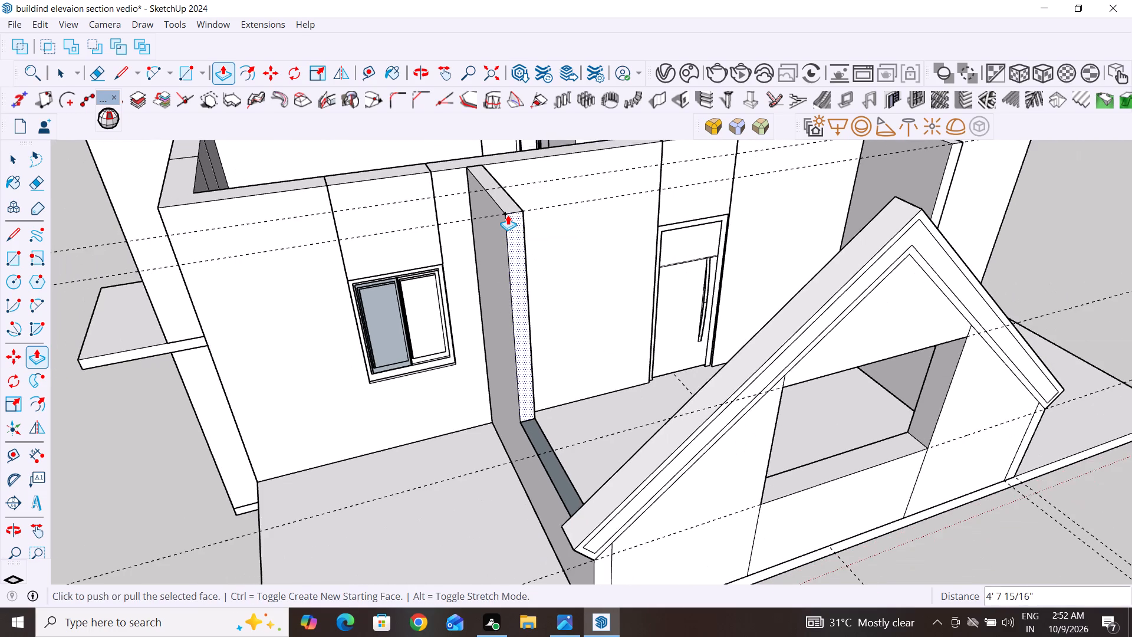
pyautogui.scroll(-2, 508, 215)
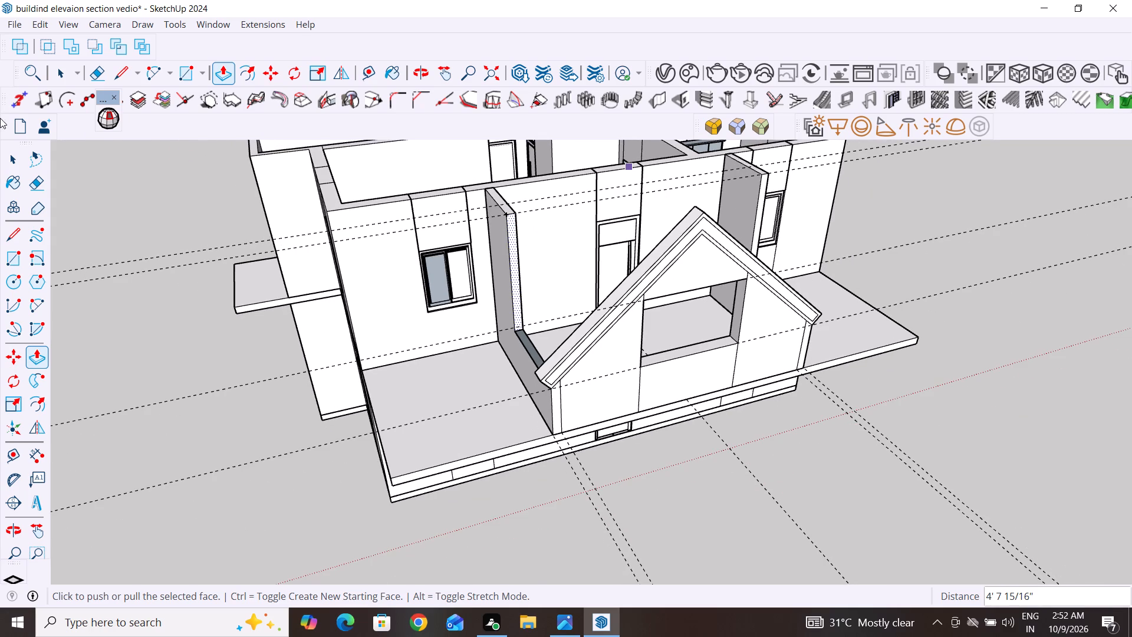
pyautogui.click(40, 24)
pyautogui.click(90, 172)
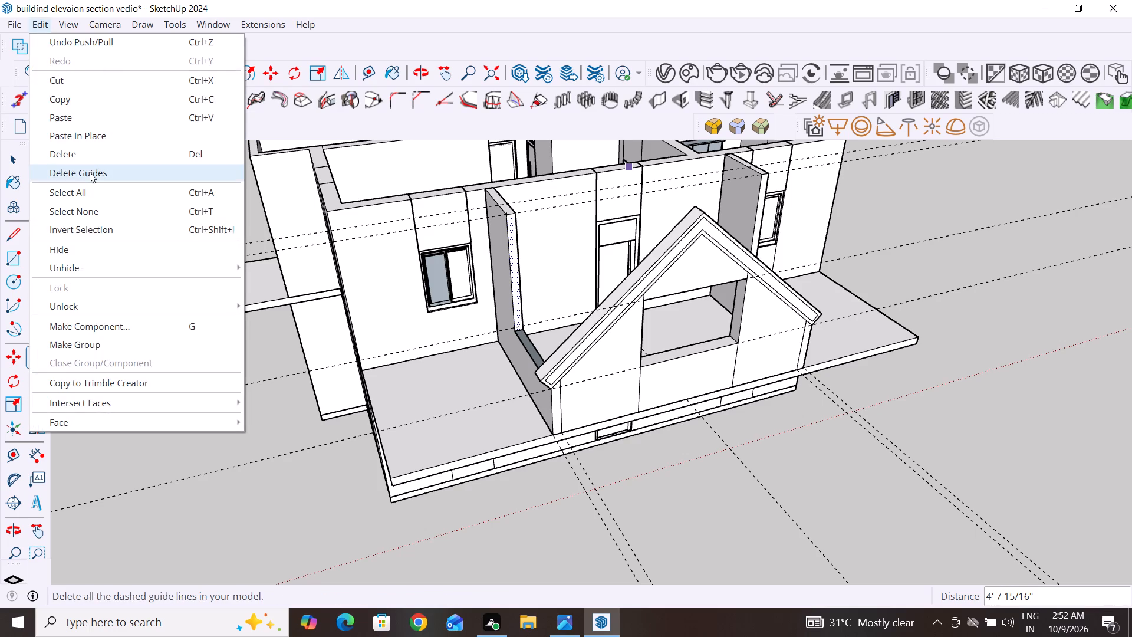
# Draw a rectangle over the open top of the low wall between the shortened side wall and the gable, closing it with a face.
pyautogui.scroll(-1, 818, 477)
pyautogui.moveTo(817, 477); pyautogui.dragTo(776, 462, button='middle')
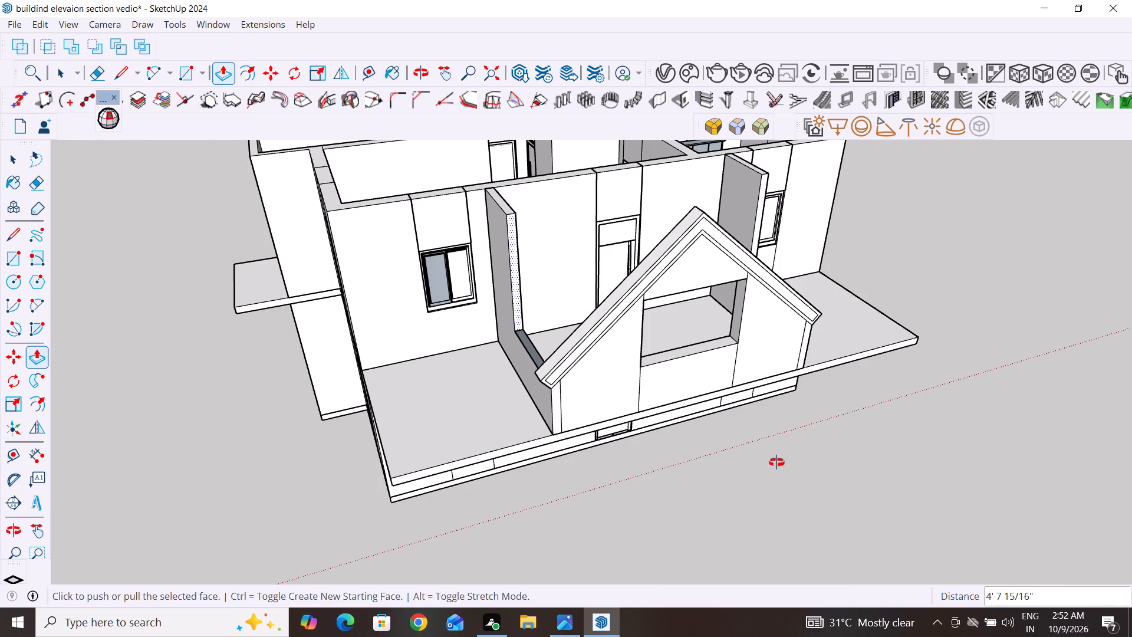
pyautogui.moveTo(776, 462); pyautogui.dragTo(640, 503, button='middle')
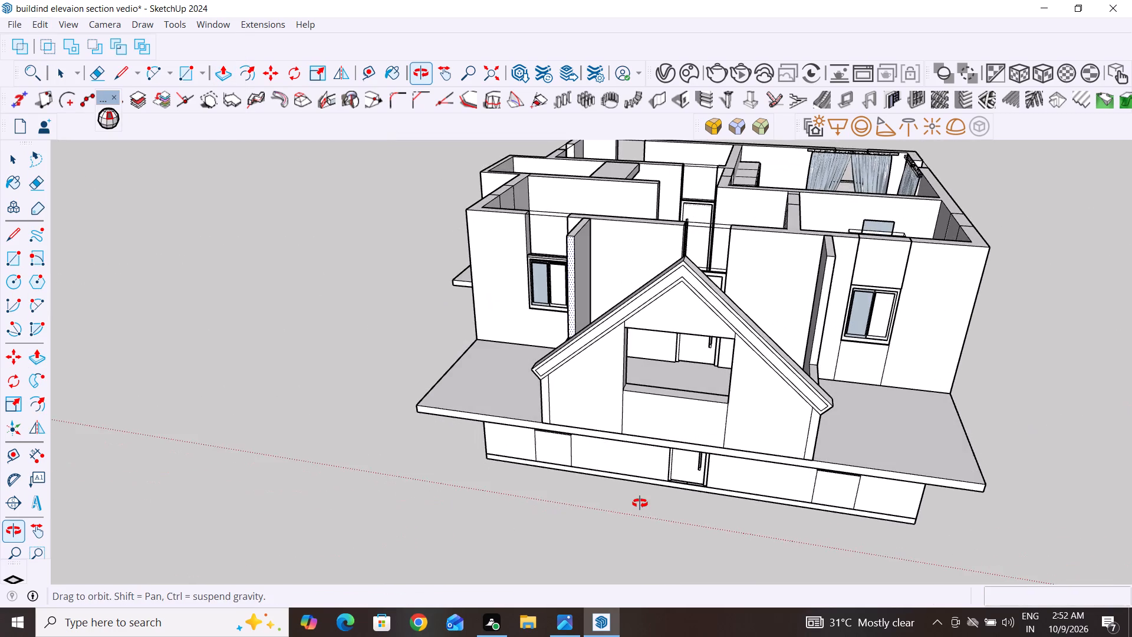
pyautogui.moveTo(640, 503); pyautogui.dragTo(667, 590, button='middle')
pyautogui.scroll(1, 584, 329)
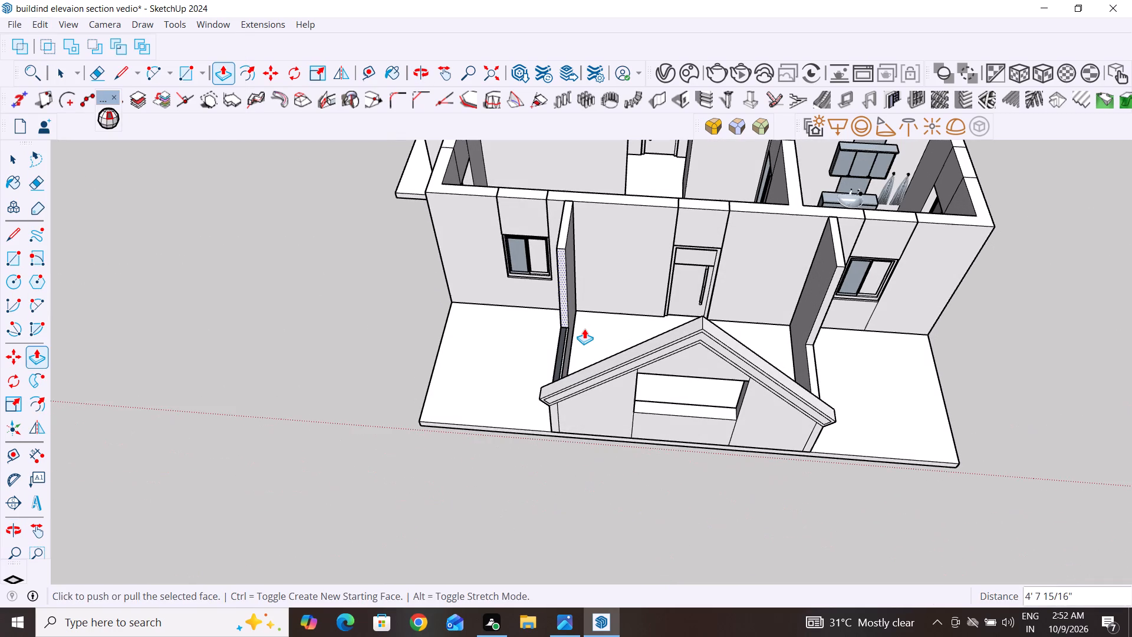
pyautogui.scroll(3, 584, 329)
pyautogui.scroll(2, 594, 463)
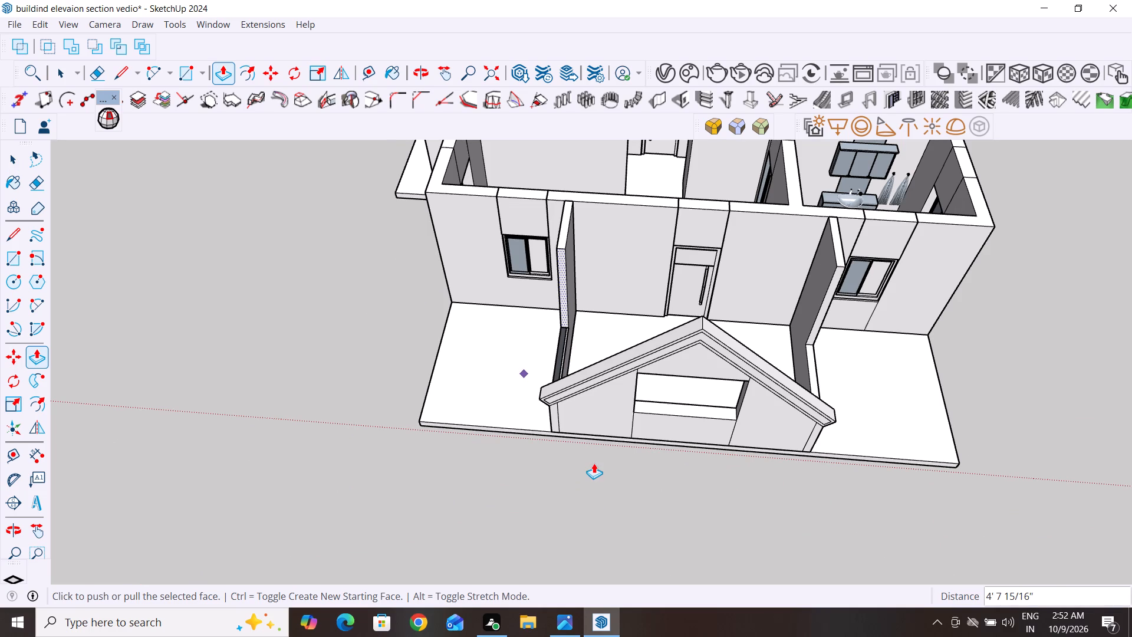
pyautogui.scroll(5, 594, 463)
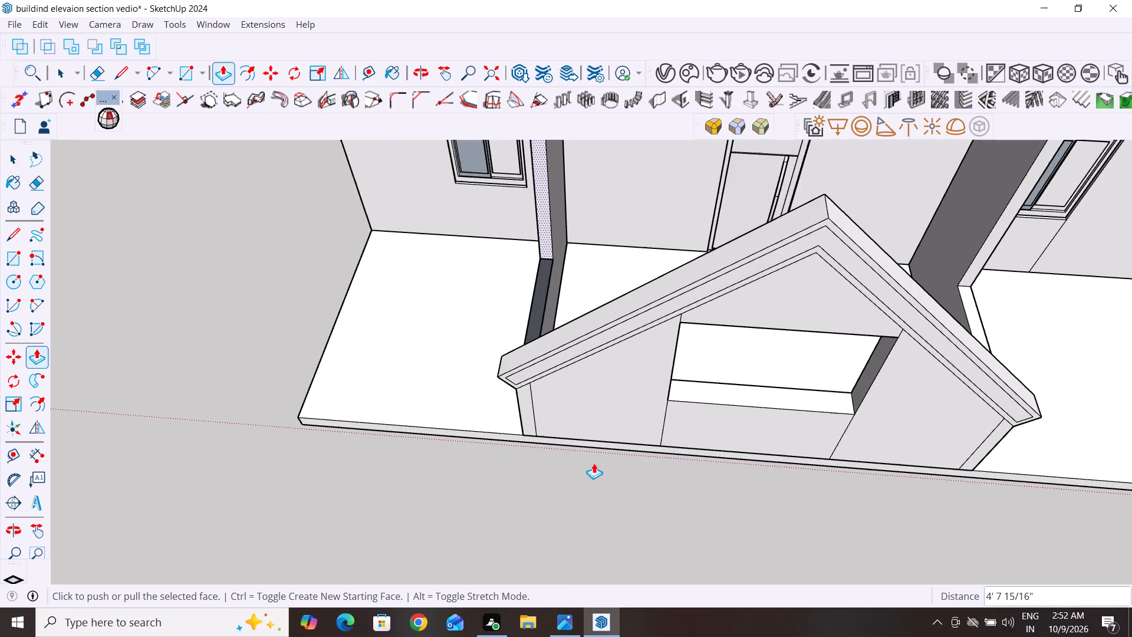
pyautogui.scroll(1, 594, 463)
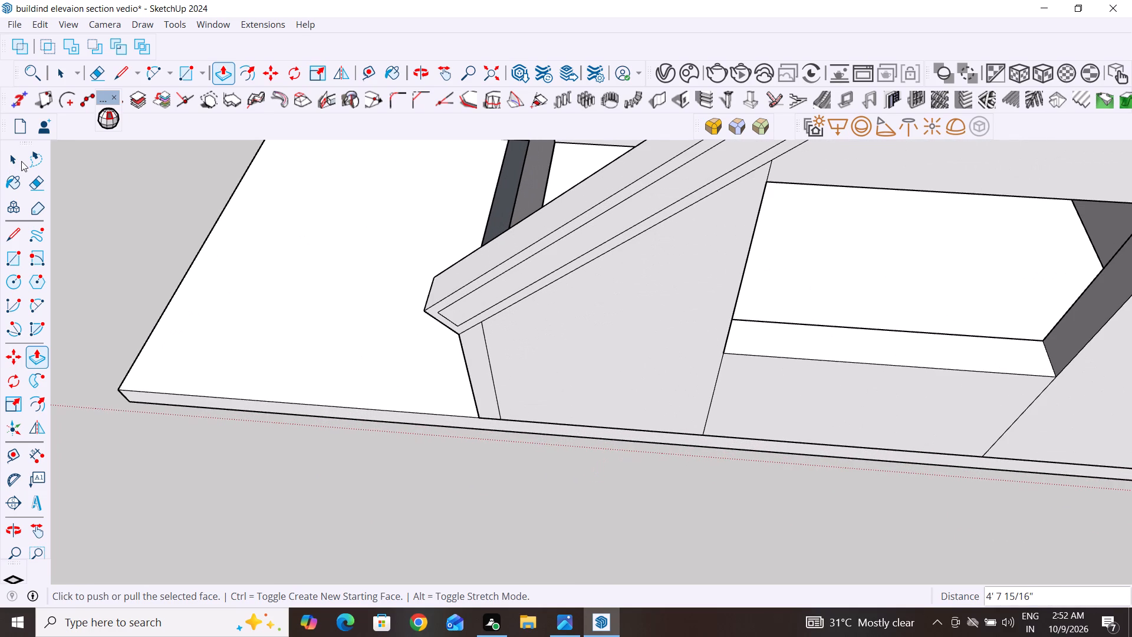
pyautogui.click(13, 158)
pyautogui.click(111, 229)
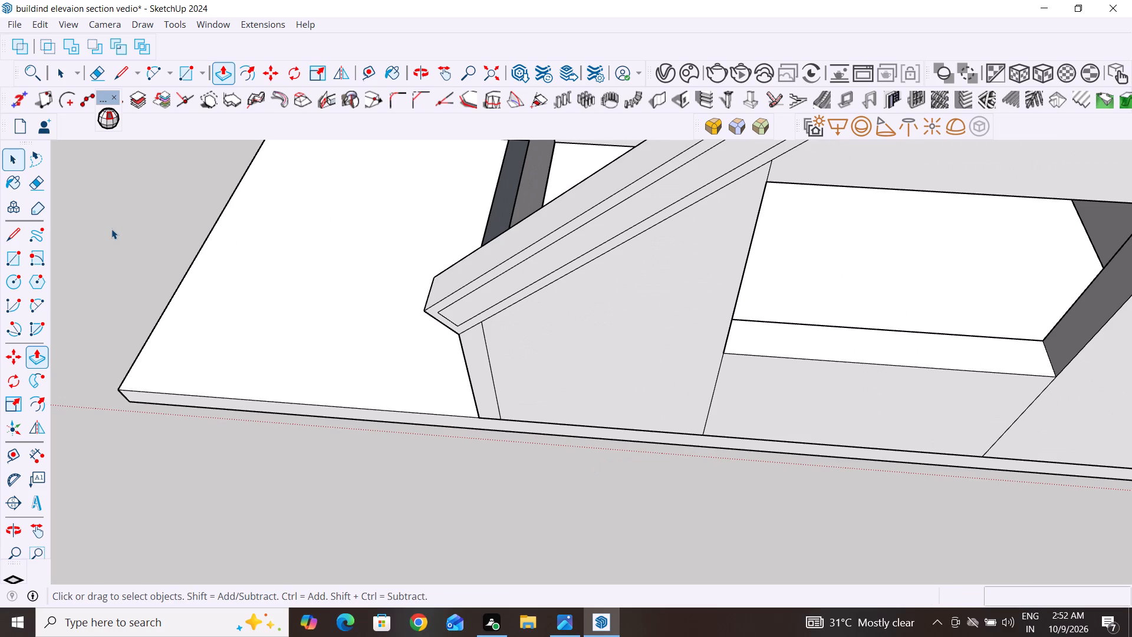
pyautogui.scroll(2, 360, 319)
pyautogui.scroll(-5, 360, 319)
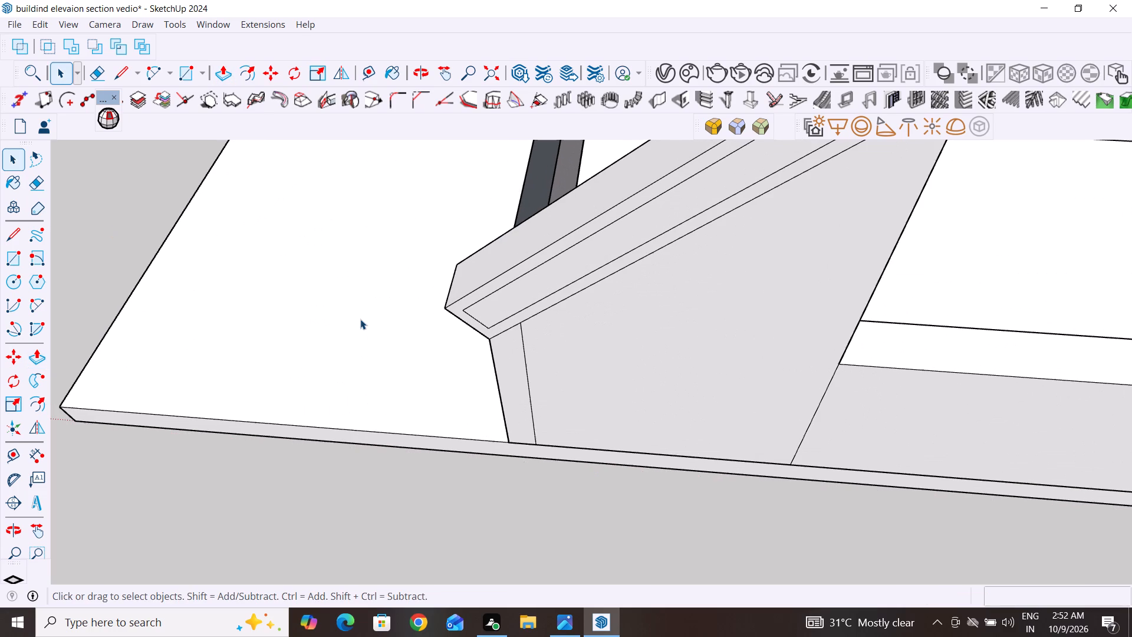
pyautogui.scroll(-1, 360, 319)
pyautogui.moveTo(397, 233); pyautogui.dragTo(585, 293, button='middle')
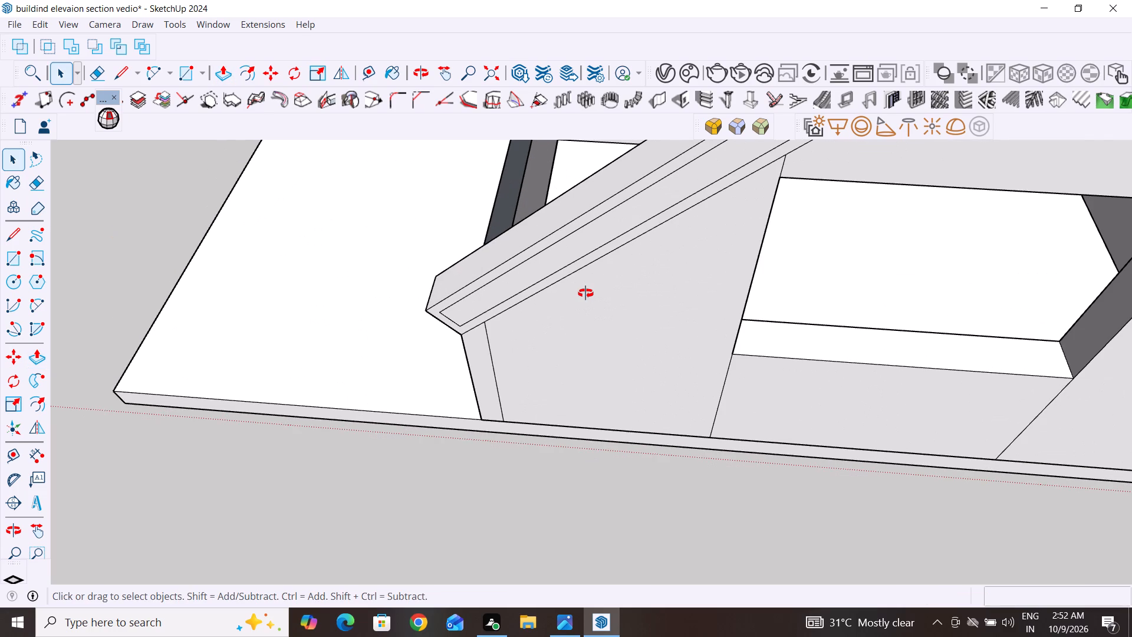
pyautogui.moveTo(585, 293); pyautogui.dragTo(668, 276, button='middle')
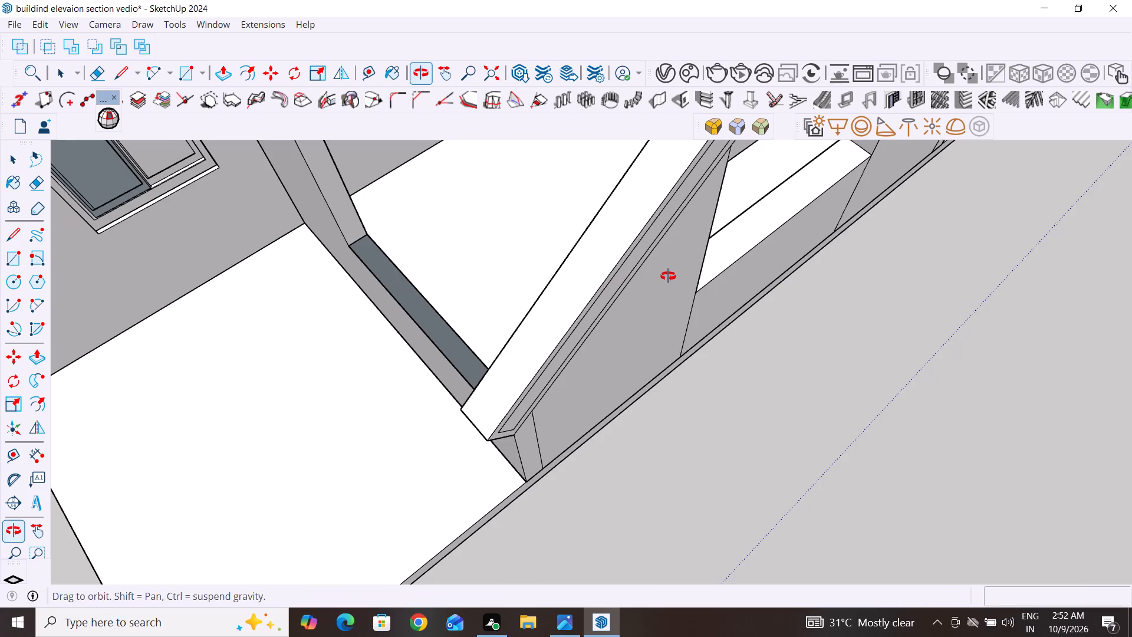
pyautogui.moveTo(668, 276); pyautogui.dragTo(850, 367, button='middle')
pyautogui.scroll(4, 599, 526)
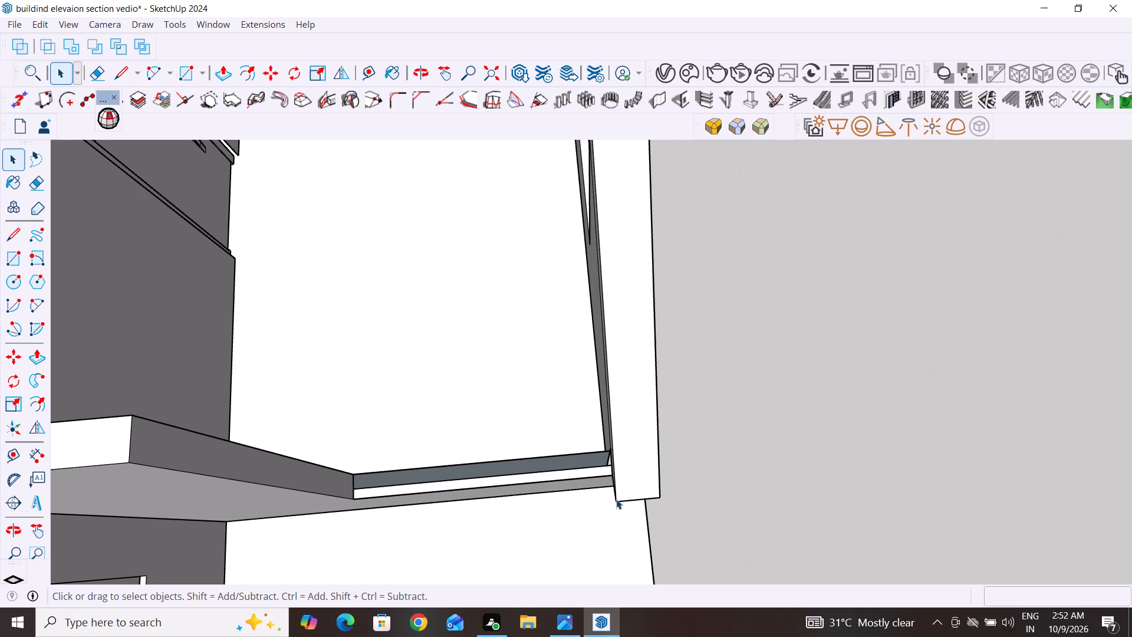
pyautogui.click(19, 259)
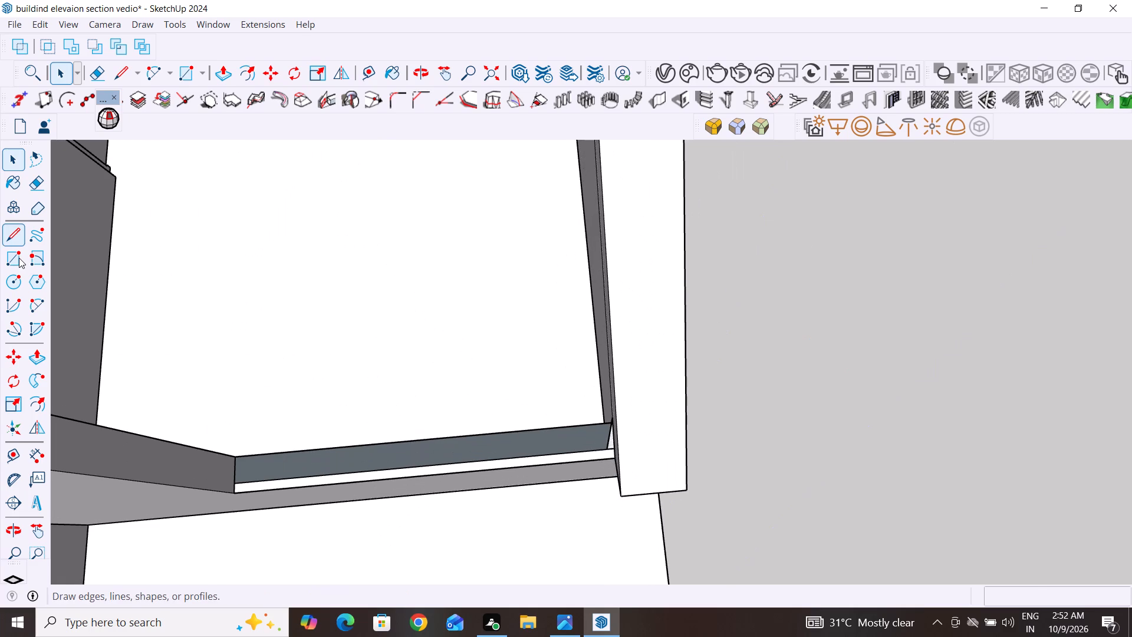
pyautogui.click(236, 457)
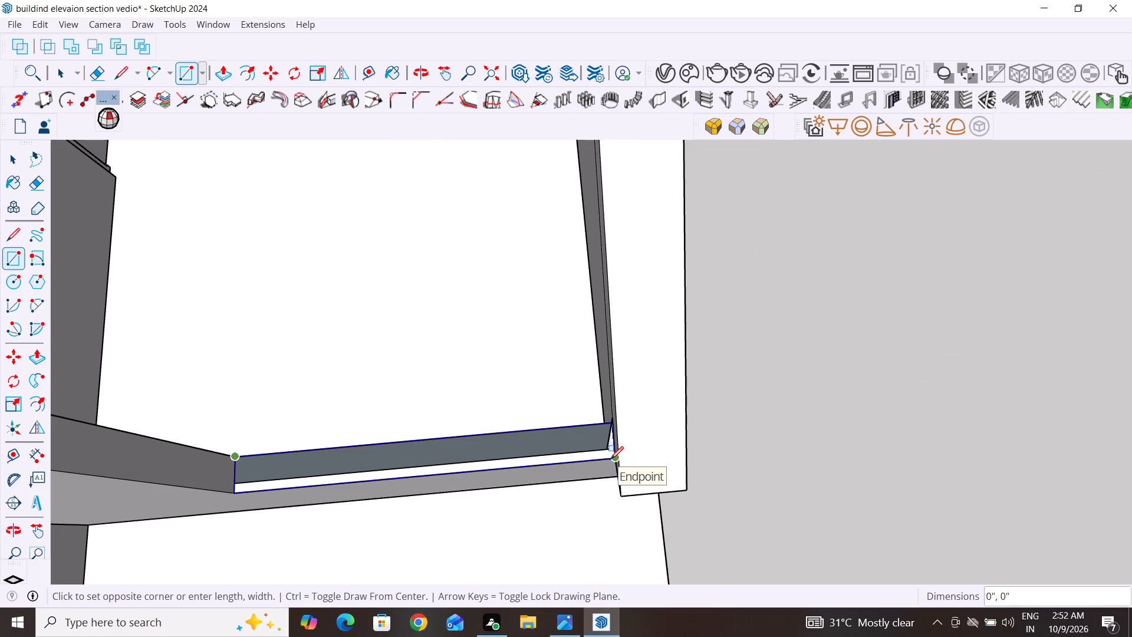
pyautogui.click(610, 459)
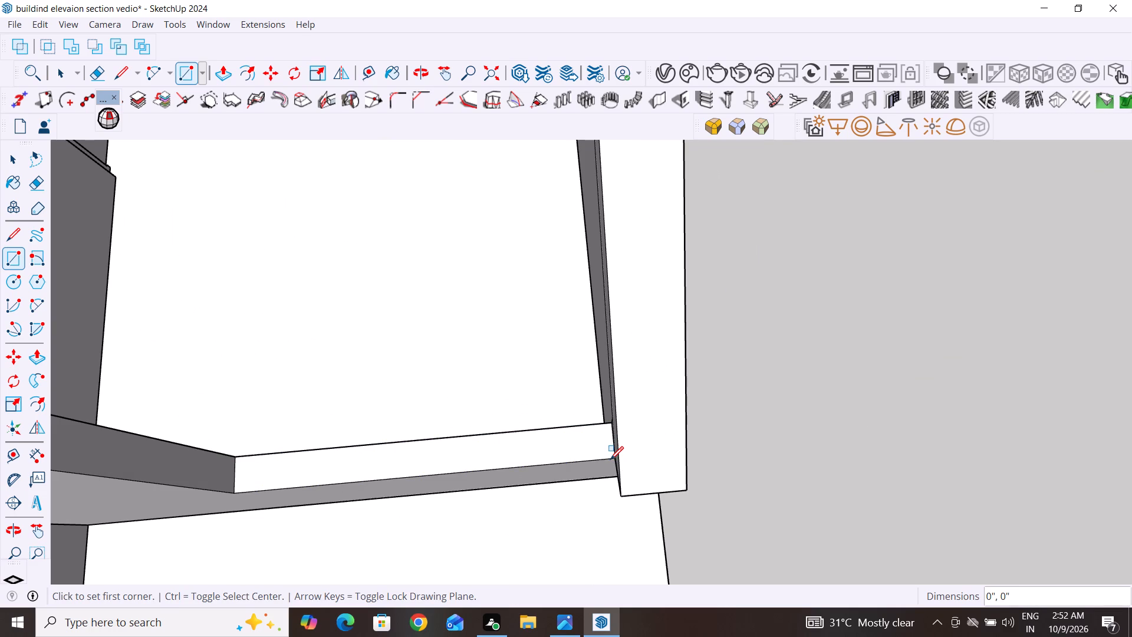
pyautogui.click(10, 159)
pyautogui.click(717, 446)
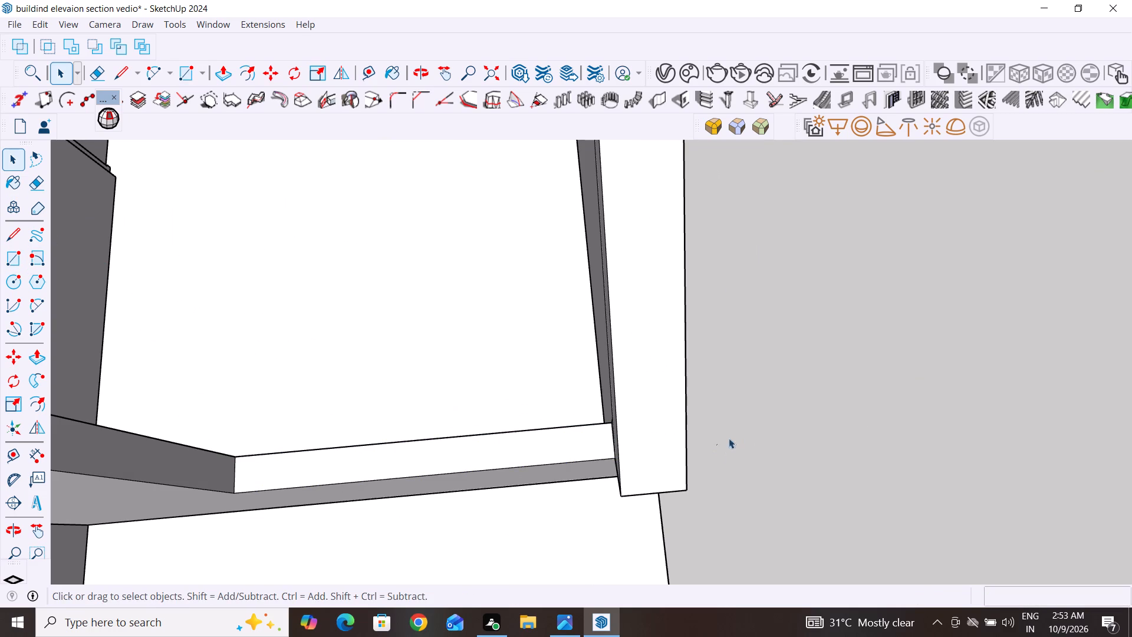
# Delete the short stray edge where the low wall's top meets the back of the gable at the eave.
pyautogui.moveTo(791, 458); pyautogui.dragTo(932, 338, button='middle')
pyautogui.scroll(4, 710, 380)
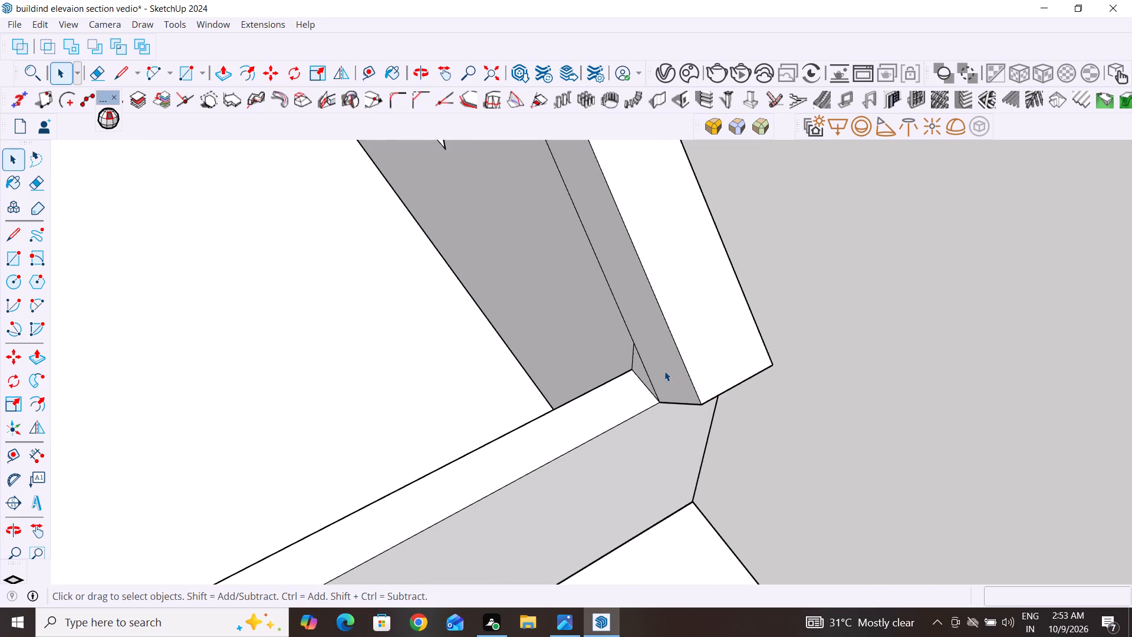
pyautogui.scroll(4, 628, 379)
pyautogui.click(630, 350)
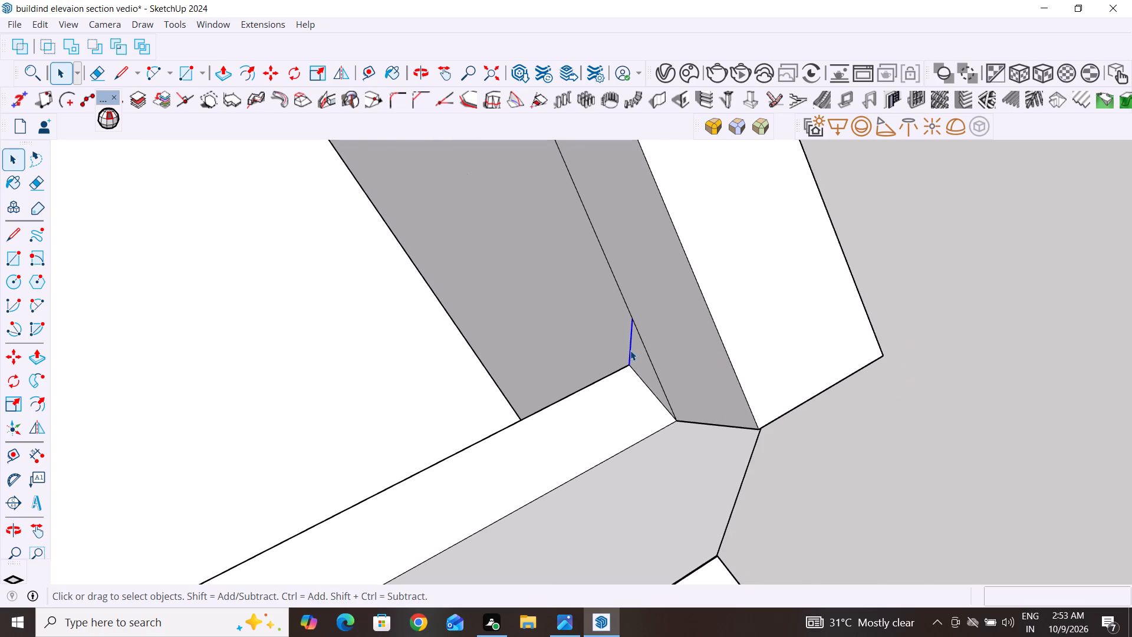
pyautogui.press('Delete')
# Examine the front of the house around the gable, the shortened side wall and the low wall joining them.
pyautogui.scroll(-7, 540, 440)
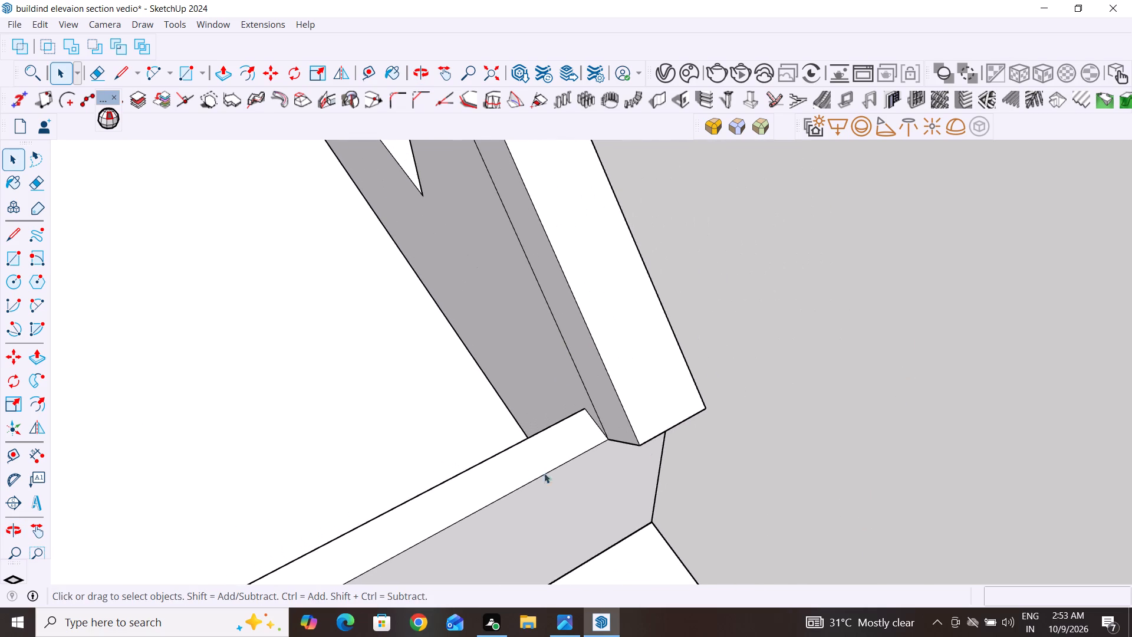
pyautogui.moveTo(804, 405); pyautogui.dragTo(312, 452, button='middle')
pyautogui.scroll(-15, 235, 411)
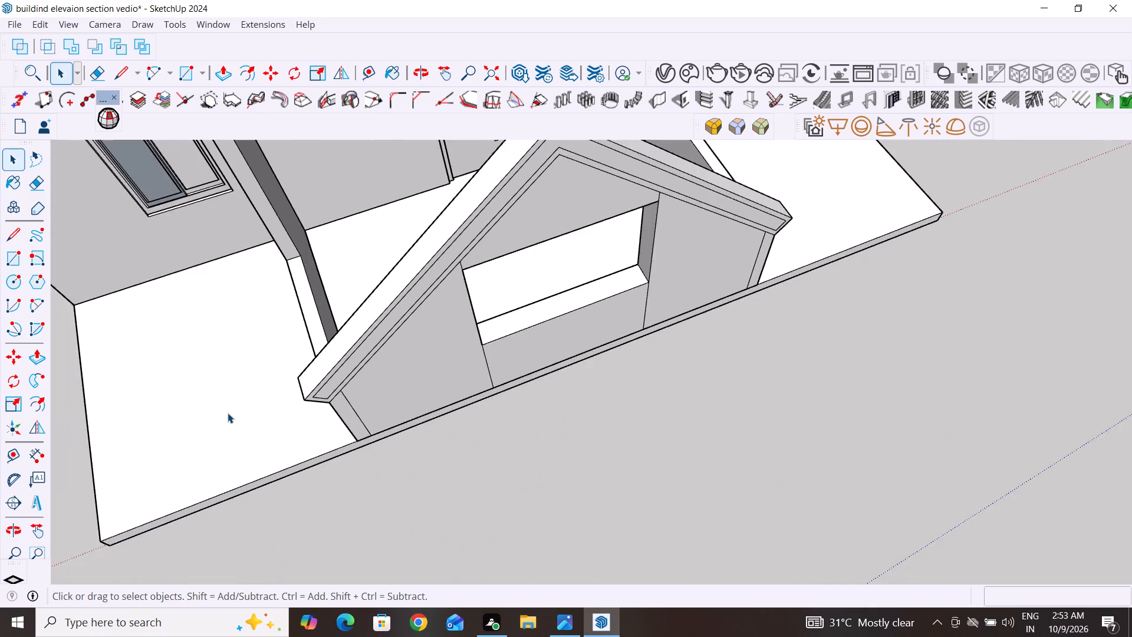
pyautogui.scroll(-3, 228, 413)
pyautogui.moveTo(468, 439); pyautogui.dragTo(376, 326, button='middle')
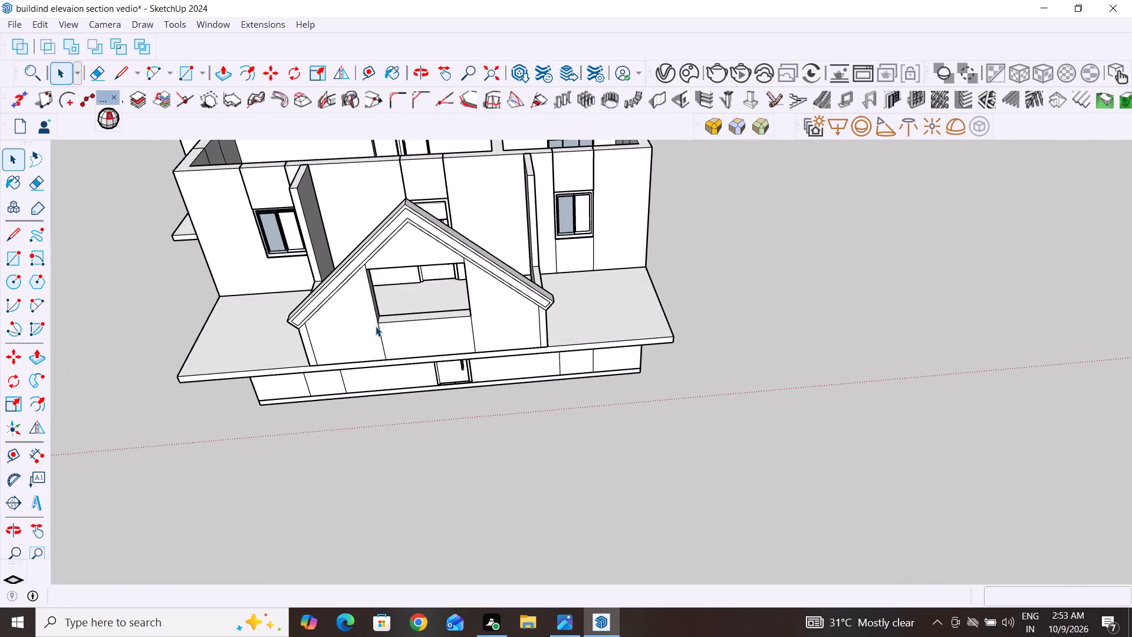
pyautogui.scroll(-3, 376, 326)
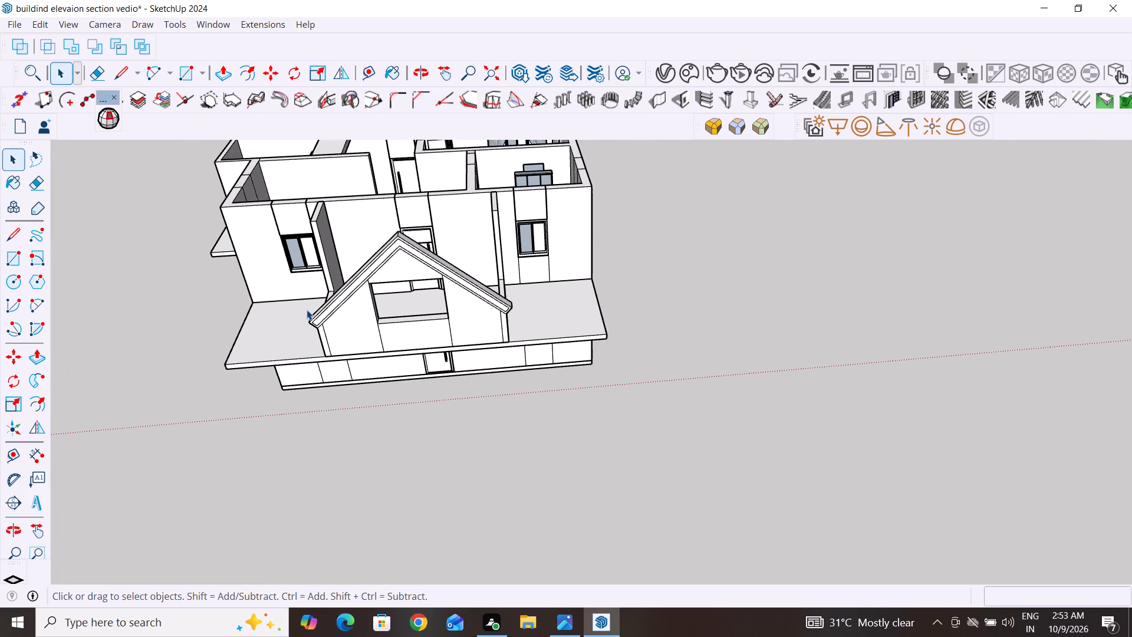
pyautogui.scroll(-2, 307, 310)
pyautogui.moveTo(289, 306); pyautogui.dragTo(287, 283, button='middle')
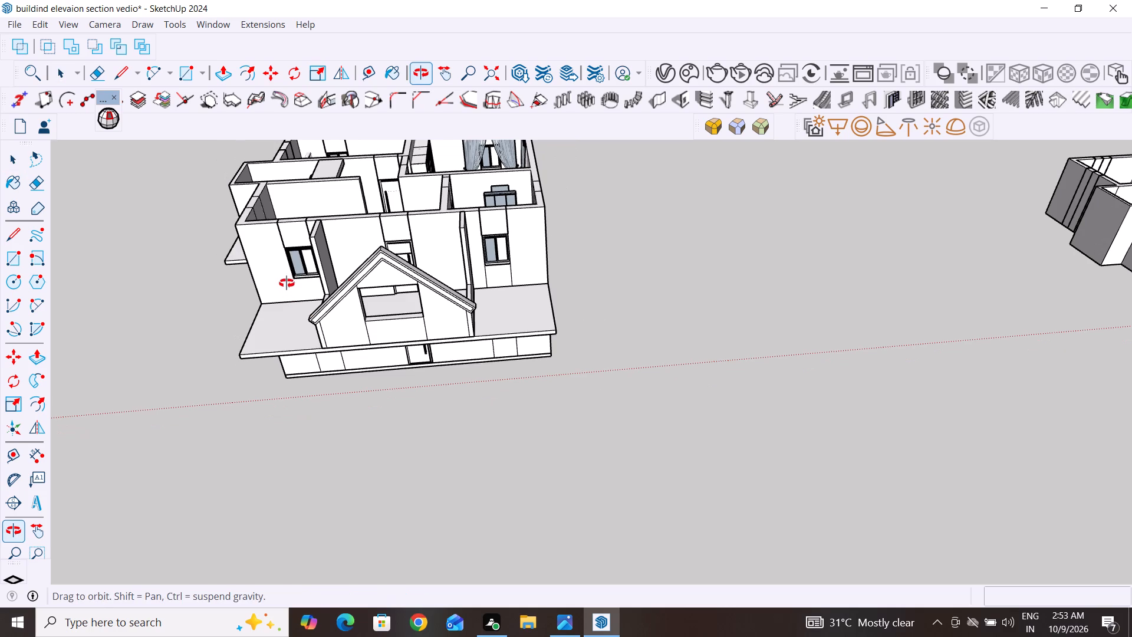
pyautogui.moveTo(287, 283); pyautogui.dragTo(432, 245, button='middle')
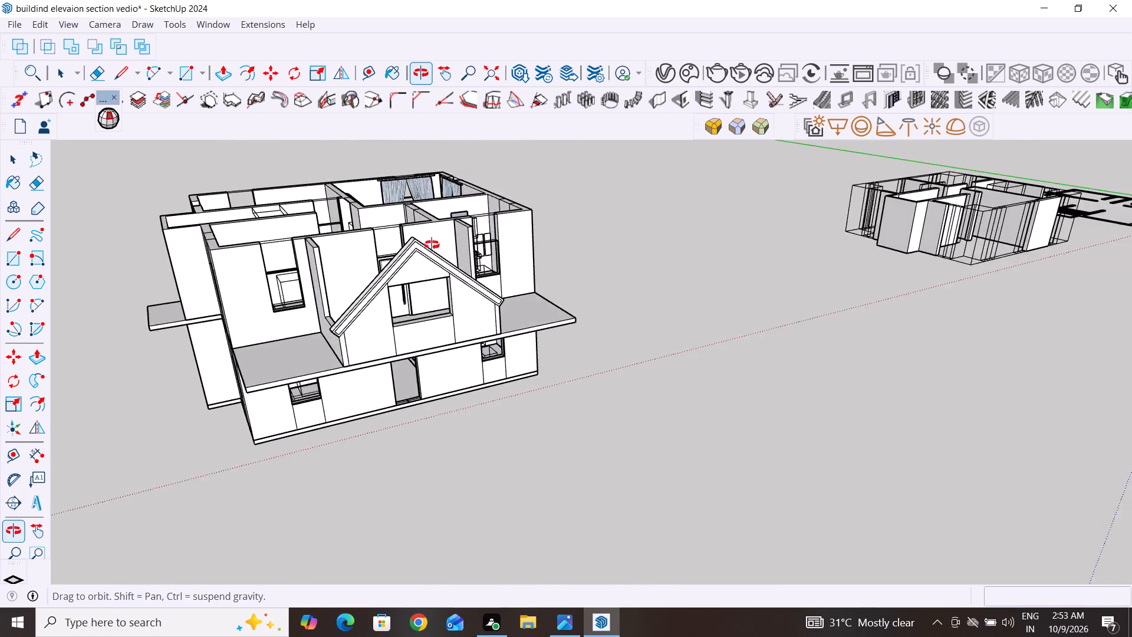
pyautogui.moveTo(432, 245); pyautogui.dragTo(489, 281, button='middle')
pyautogui.scroll(3, 329, 402)
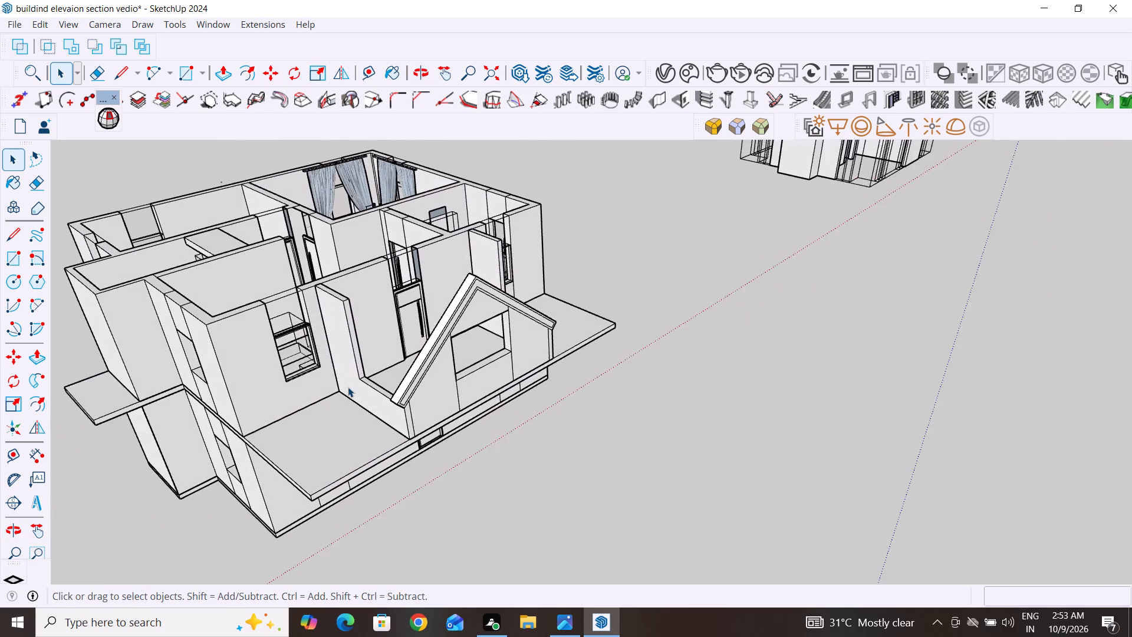
pyautogui.scroll(1, 348, 387)
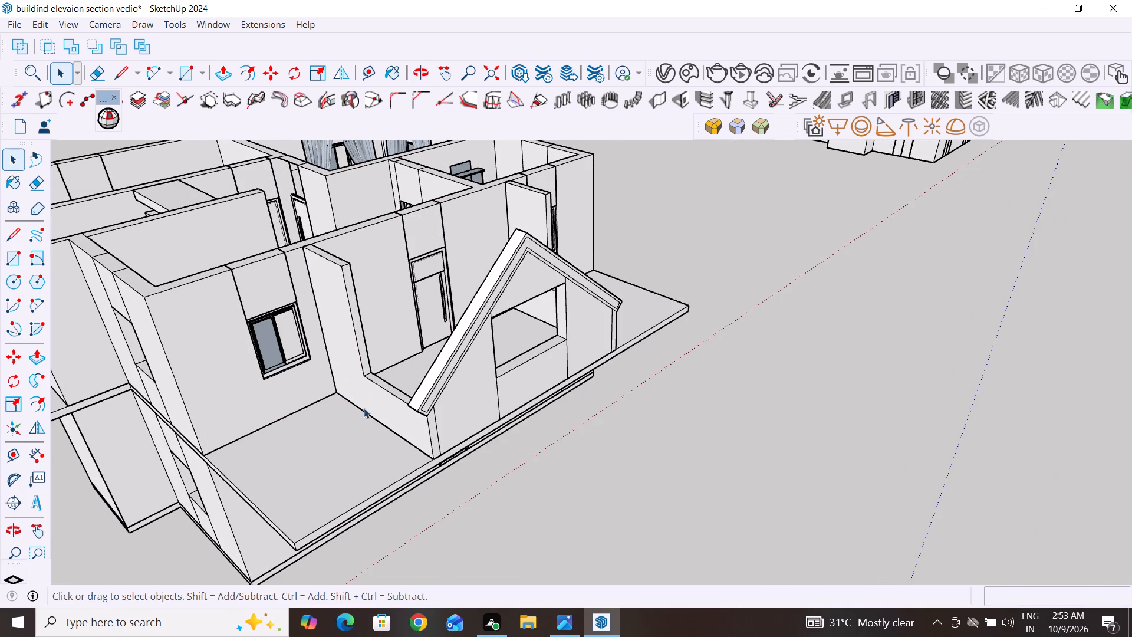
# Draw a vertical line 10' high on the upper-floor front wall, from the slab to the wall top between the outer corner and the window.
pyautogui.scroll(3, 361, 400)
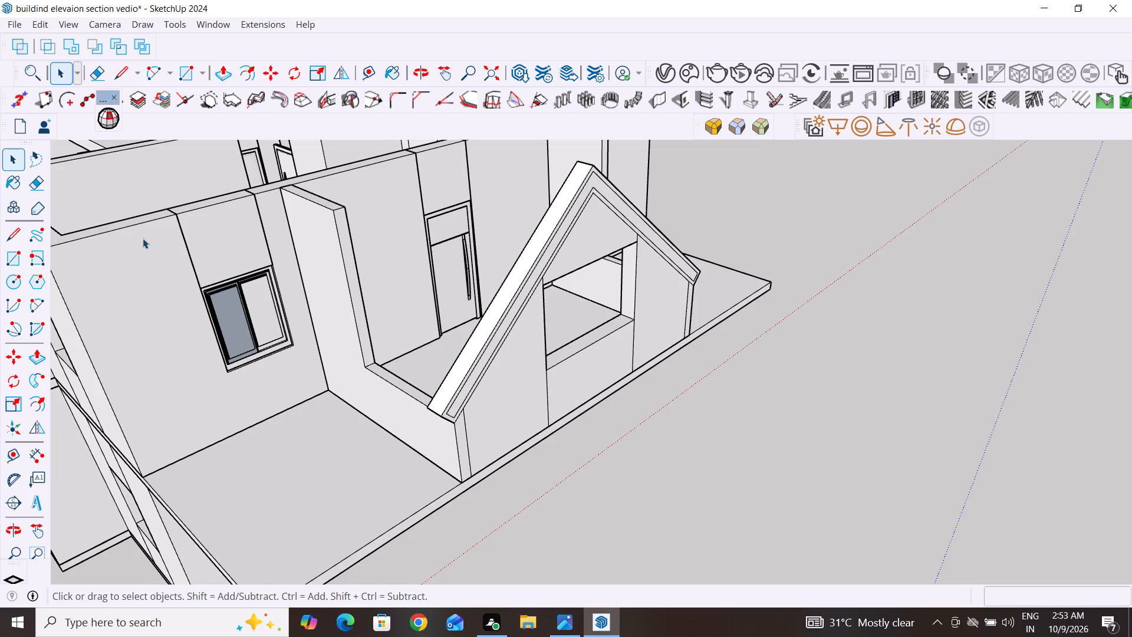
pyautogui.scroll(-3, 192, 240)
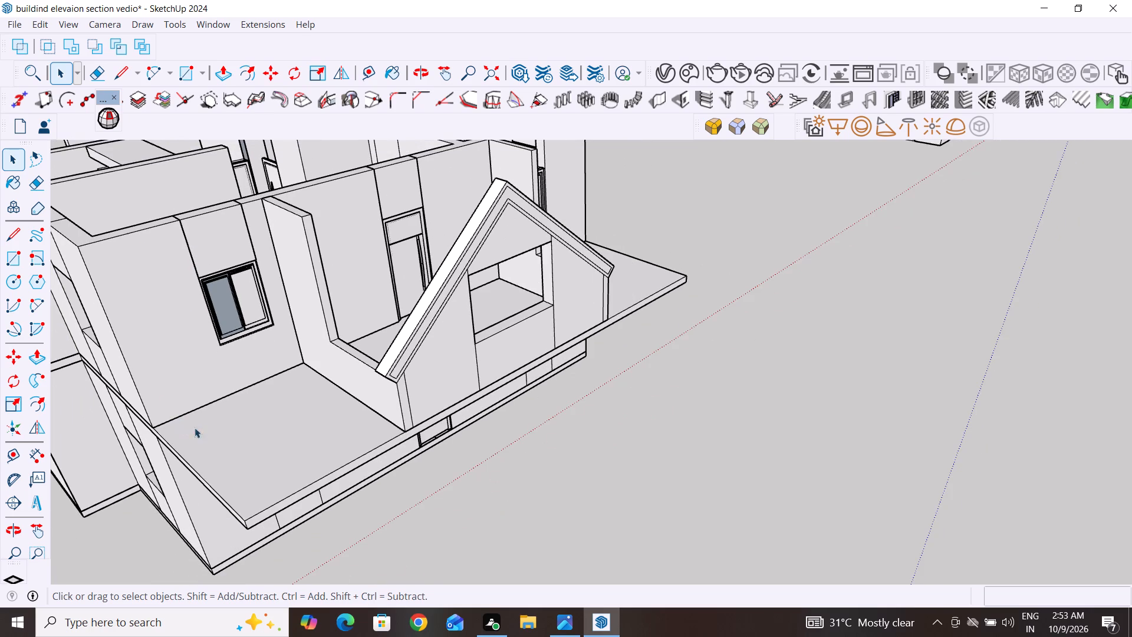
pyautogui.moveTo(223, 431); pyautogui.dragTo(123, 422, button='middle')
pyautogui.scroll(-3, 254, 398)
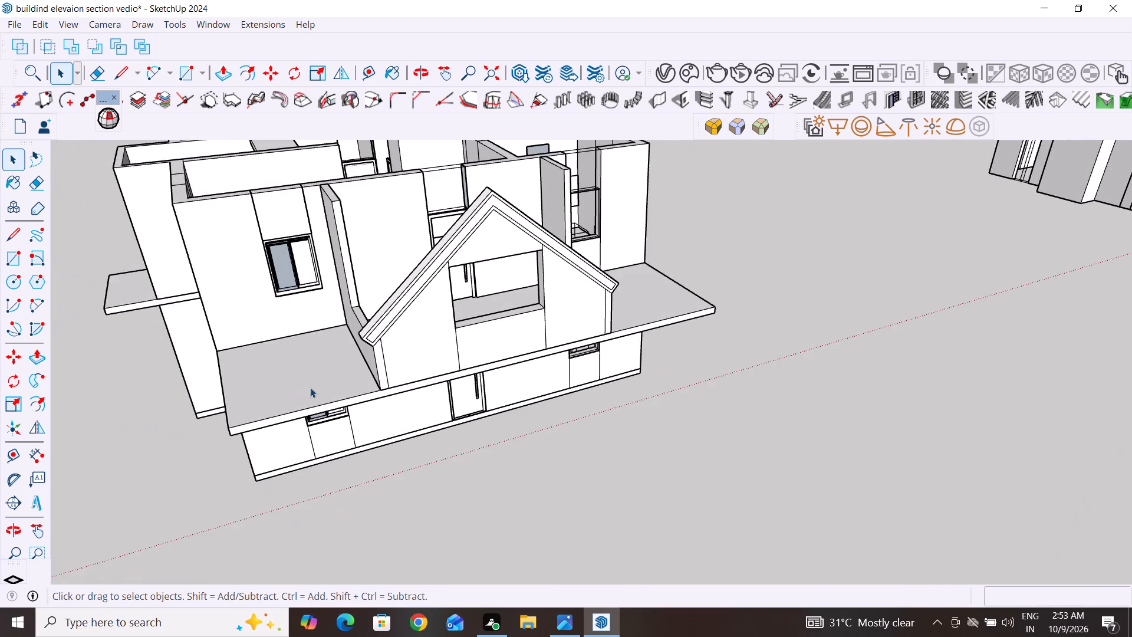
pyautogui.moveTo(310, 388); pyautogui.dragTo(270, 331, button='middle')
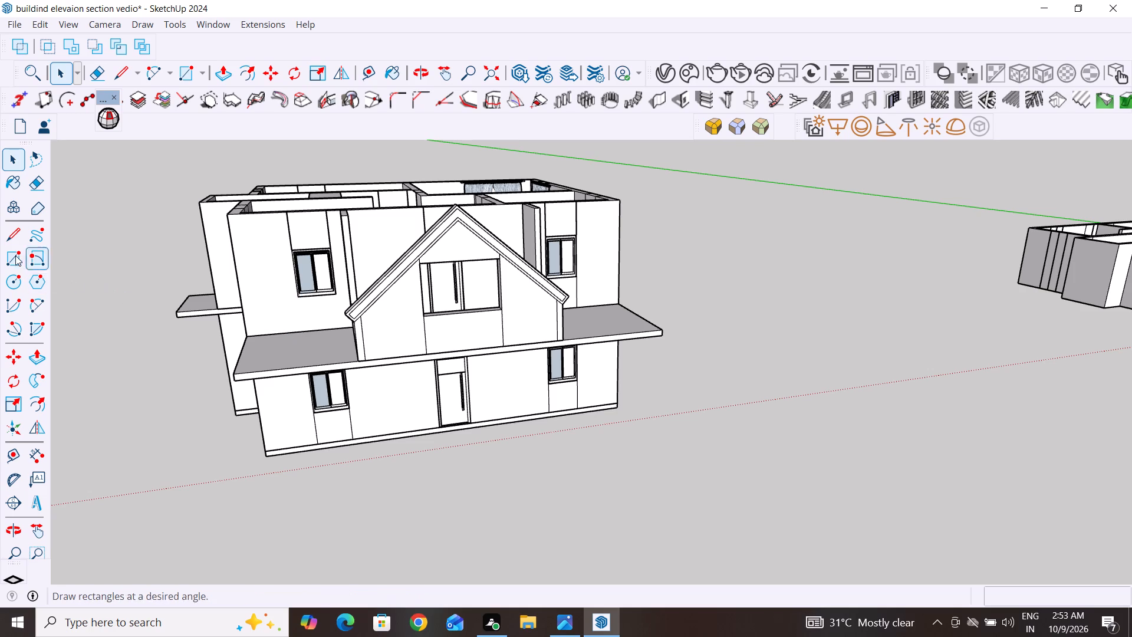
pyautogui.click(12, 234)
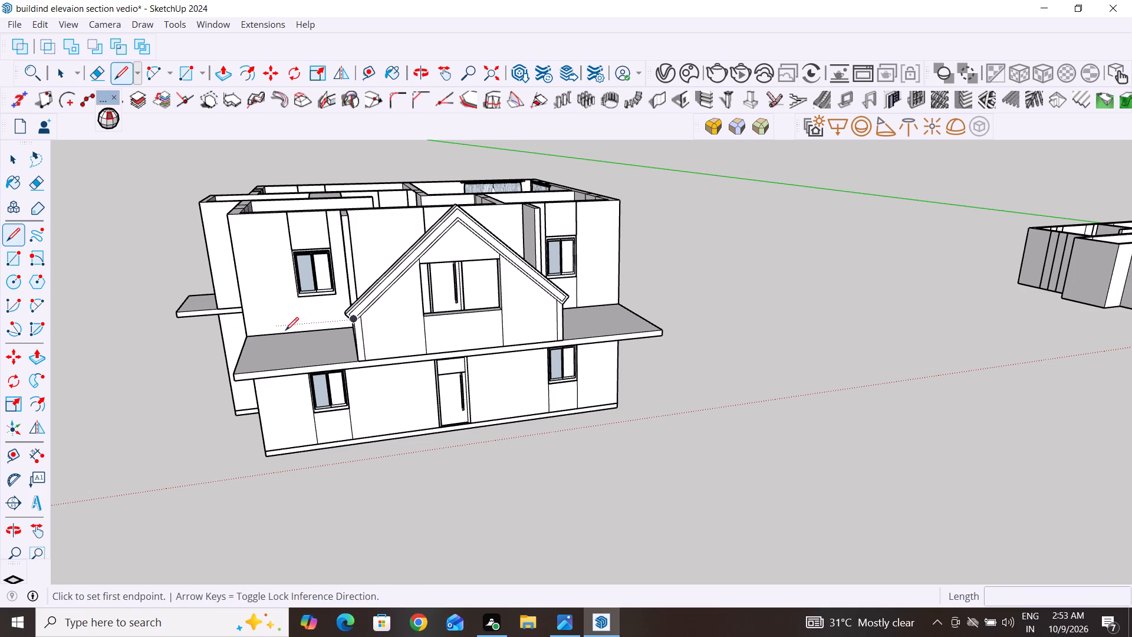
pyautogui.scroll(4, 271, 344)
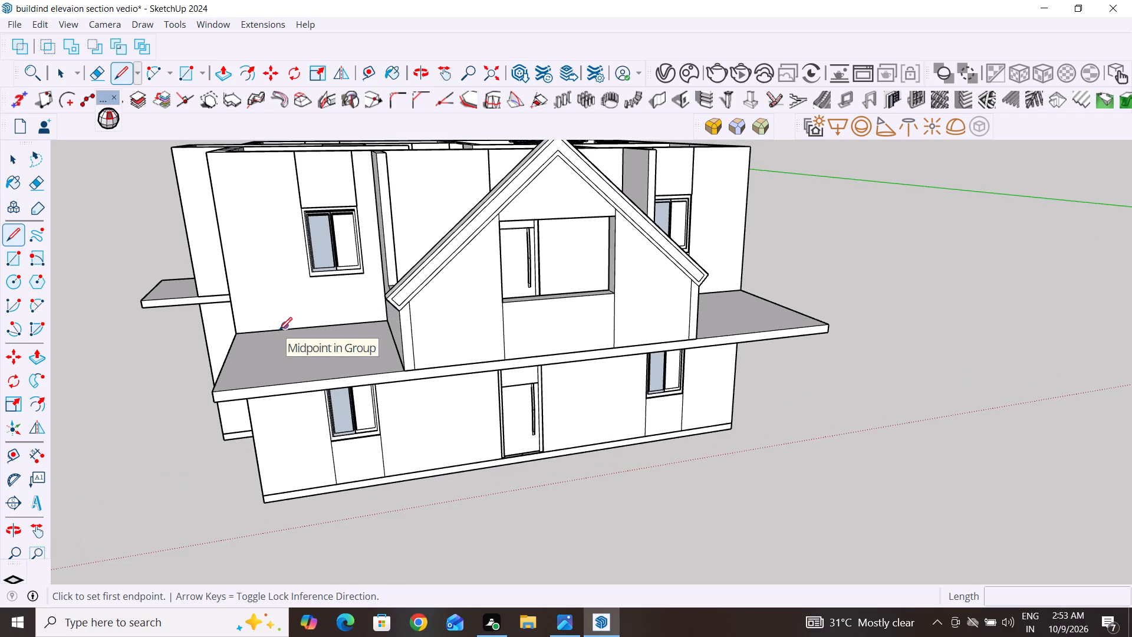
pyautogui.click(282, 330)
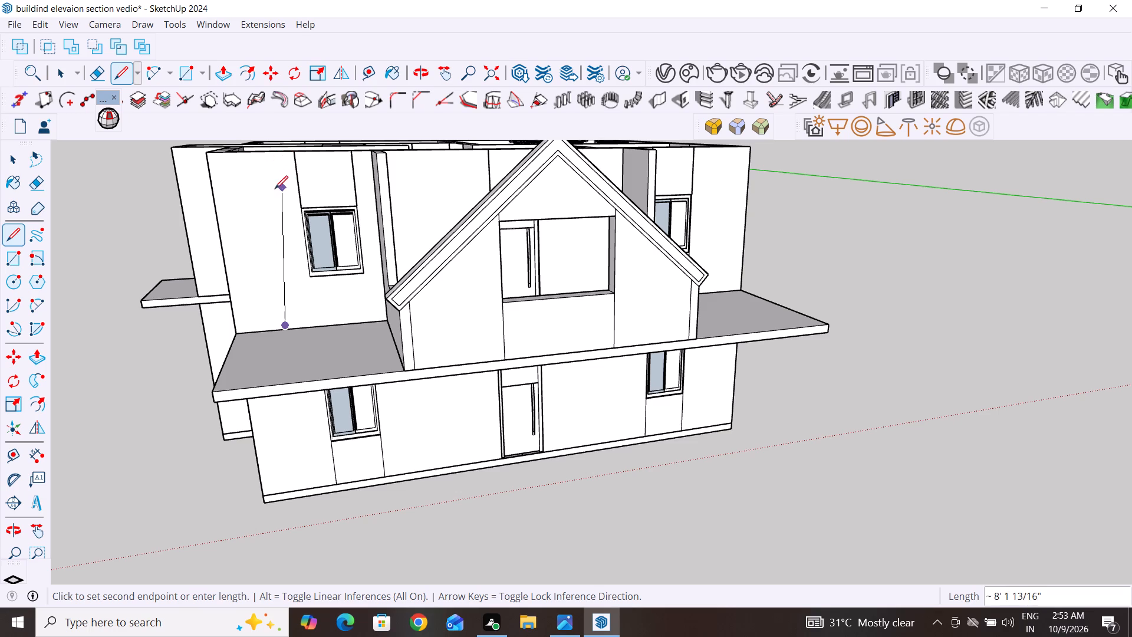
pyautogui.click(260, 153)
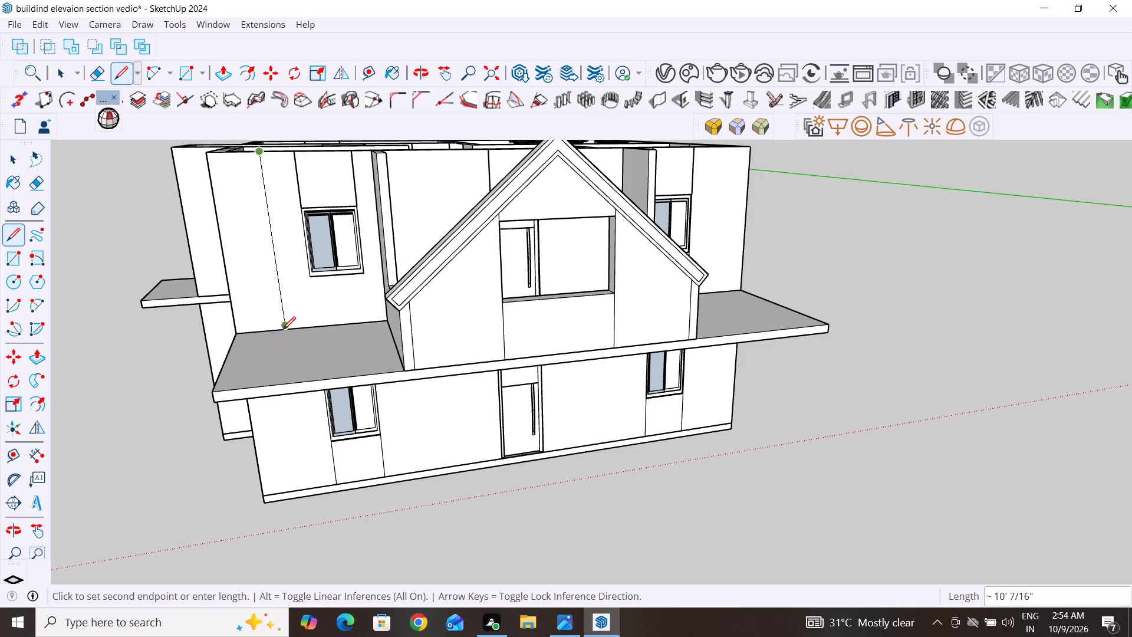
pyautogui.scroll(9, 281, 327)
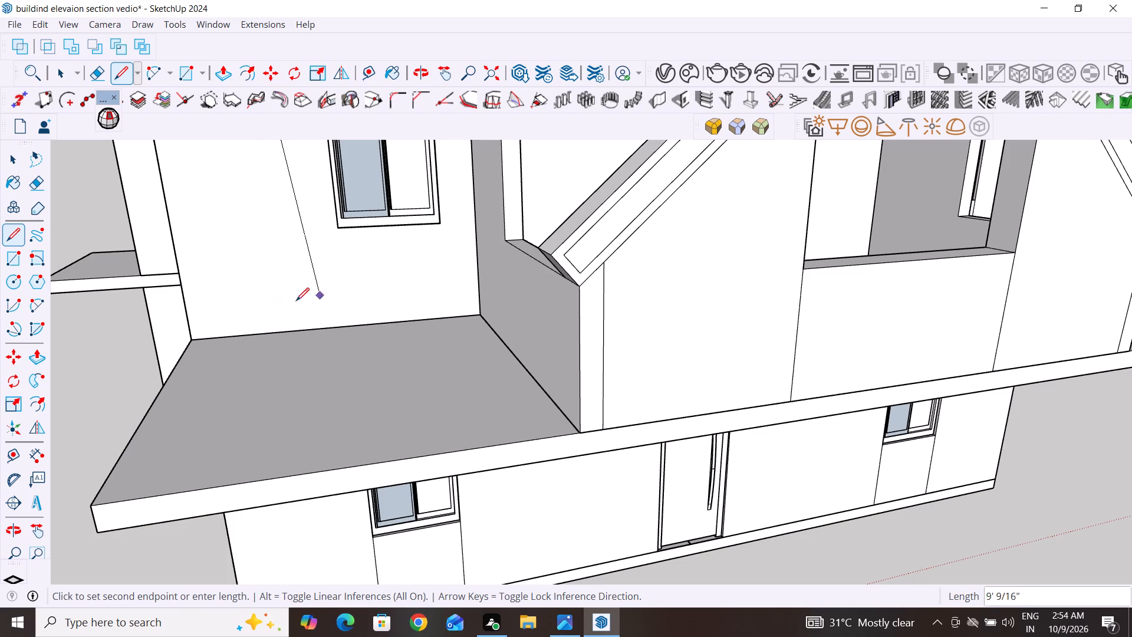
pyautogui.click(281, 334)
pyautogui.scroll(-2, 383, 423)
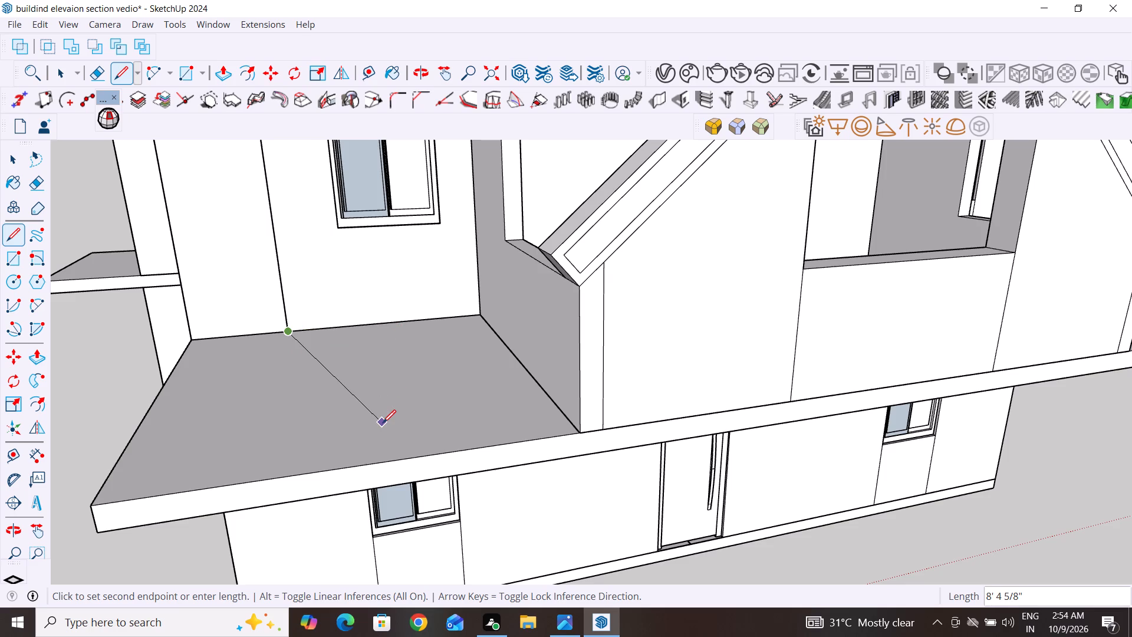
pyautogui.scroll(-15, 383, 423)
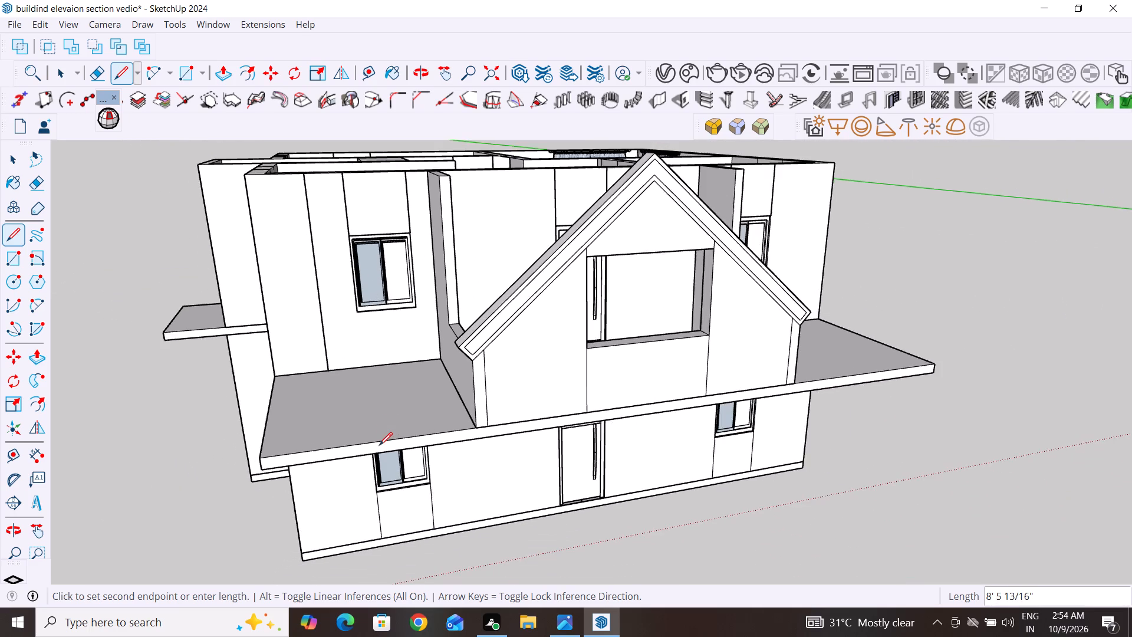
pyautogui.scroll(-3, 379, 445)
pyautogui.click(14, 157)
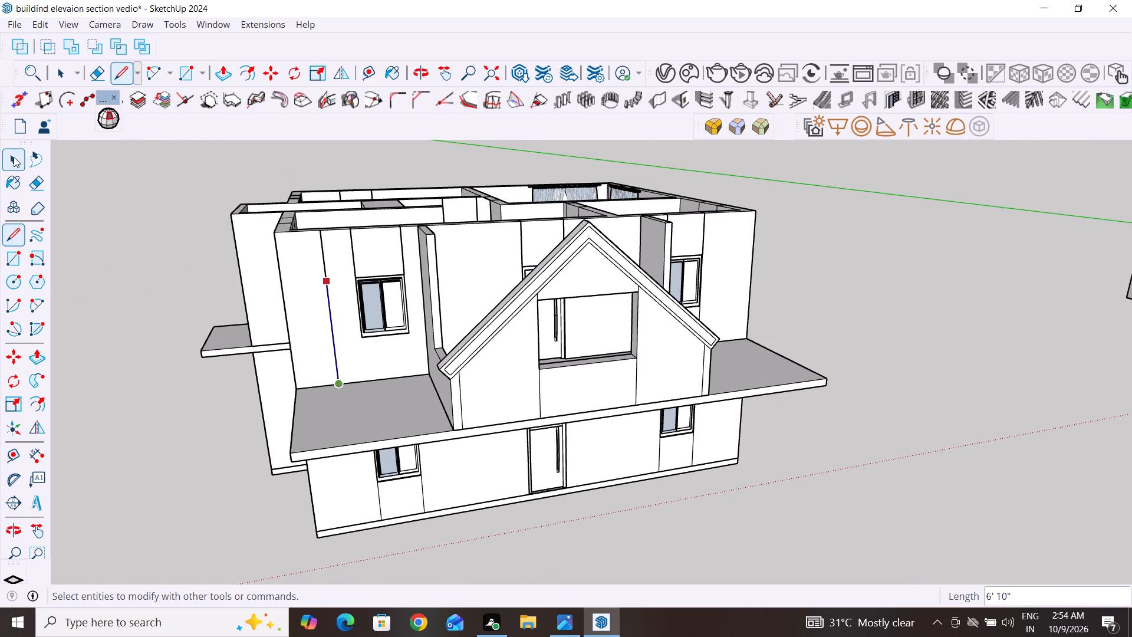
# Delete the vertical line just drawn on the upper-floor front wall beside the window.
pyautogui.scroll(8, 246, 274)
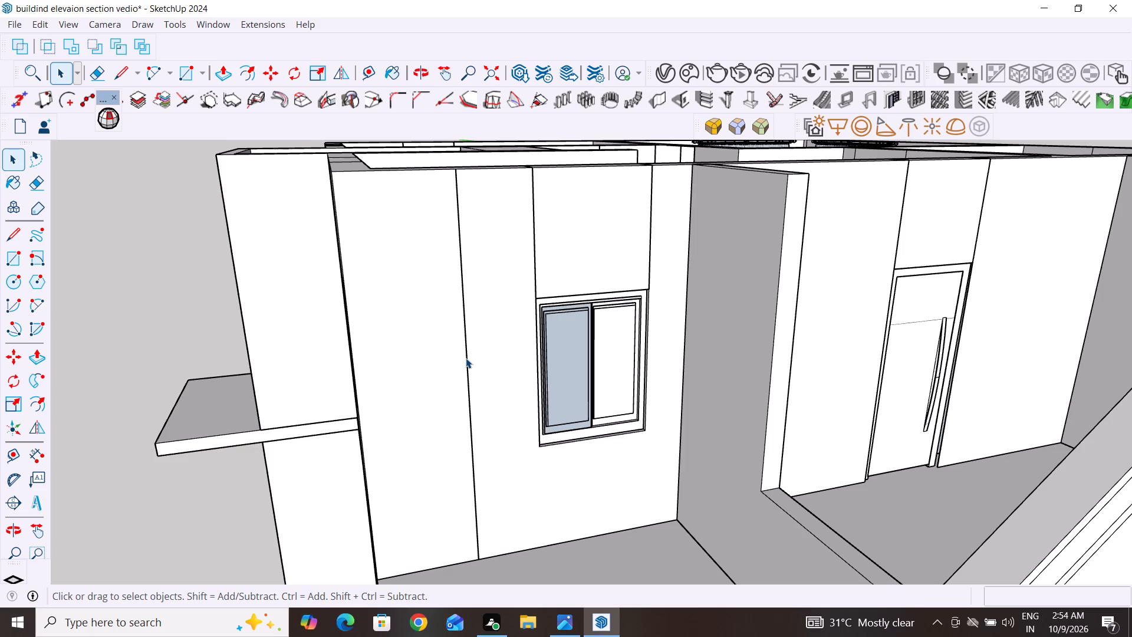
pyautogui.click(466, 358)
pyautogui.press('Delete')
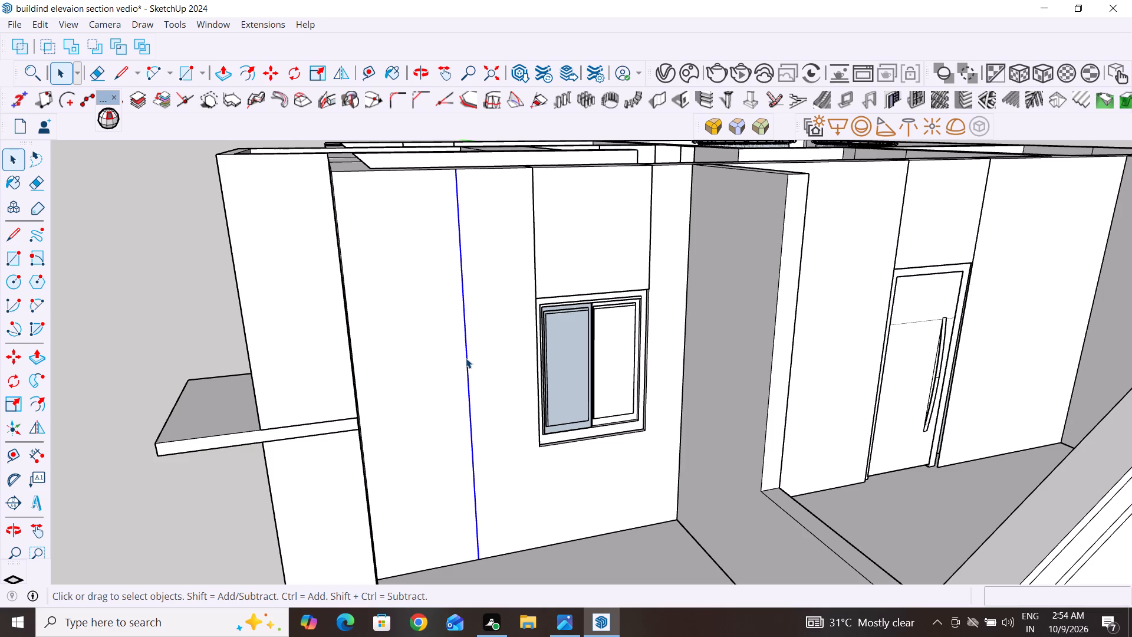
# Draw a new 10' vertical line from the slab to the wall top, slightly closer to the outer corner than the deleted one.
pyautogui.click(14, 234)
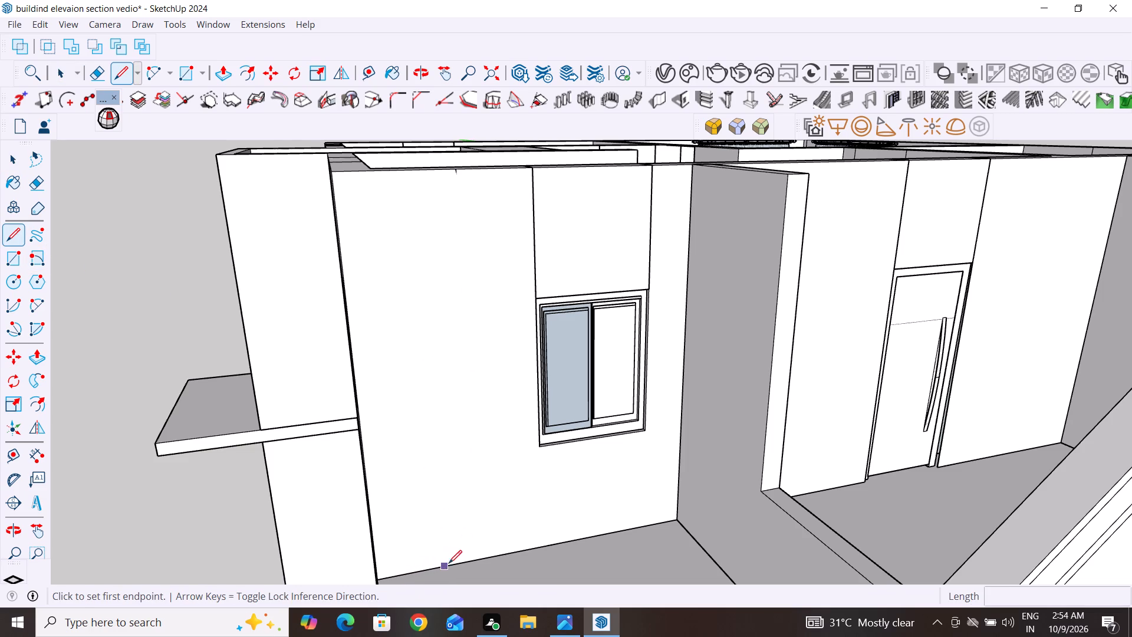
pyautogui.click(463, 559)
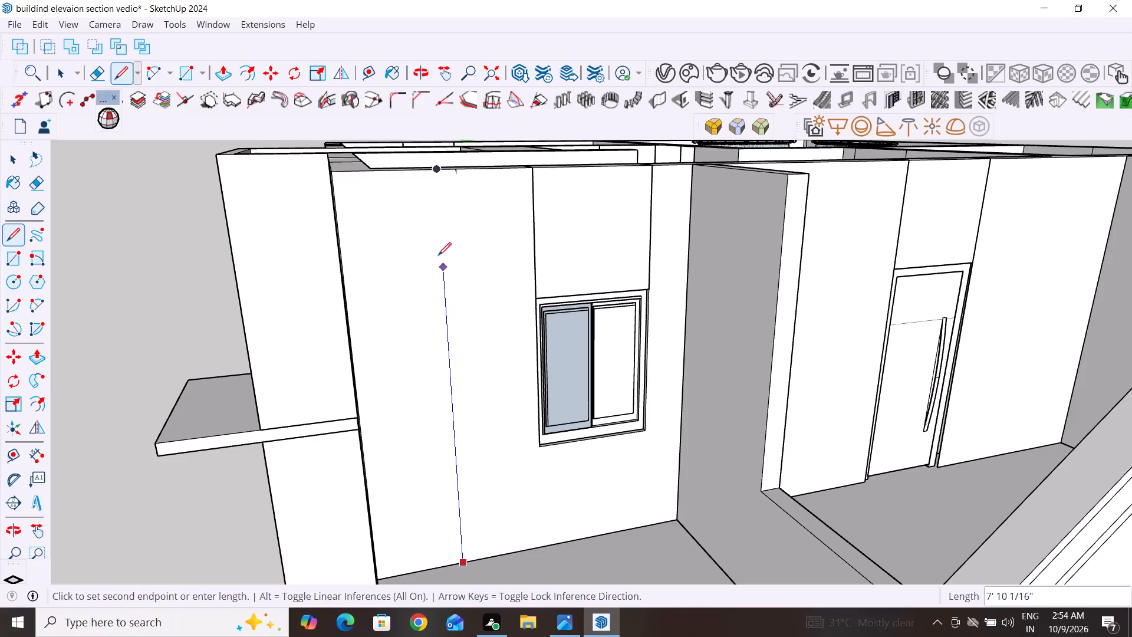
pyautogui.click(437, 171)
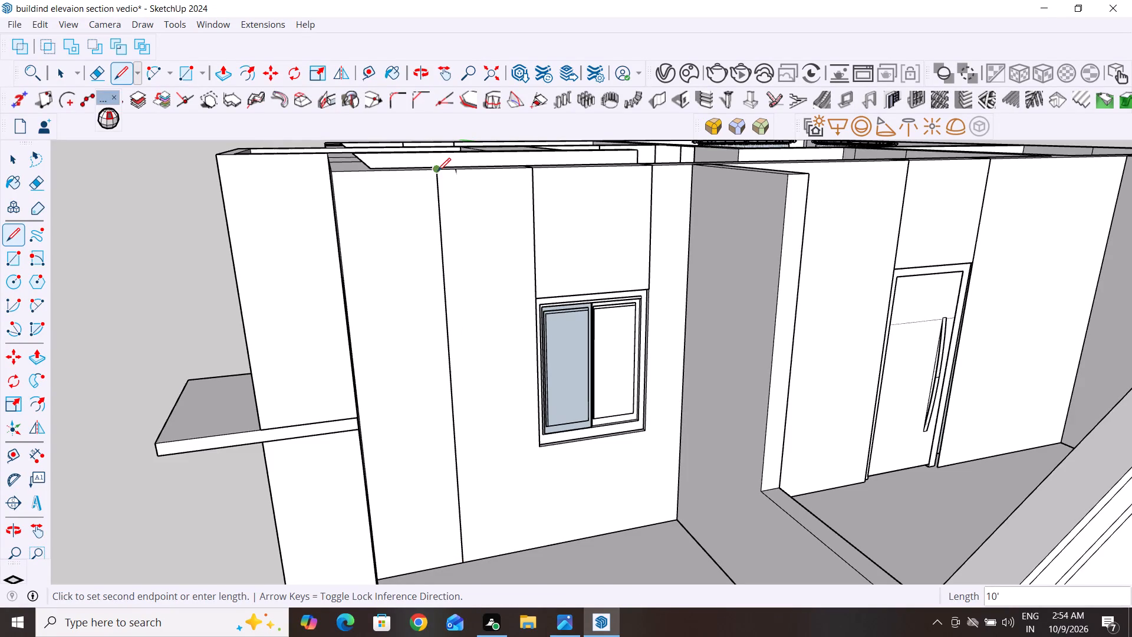
pyautogui.click(19, 159)
pyautogui.click(156, 331)
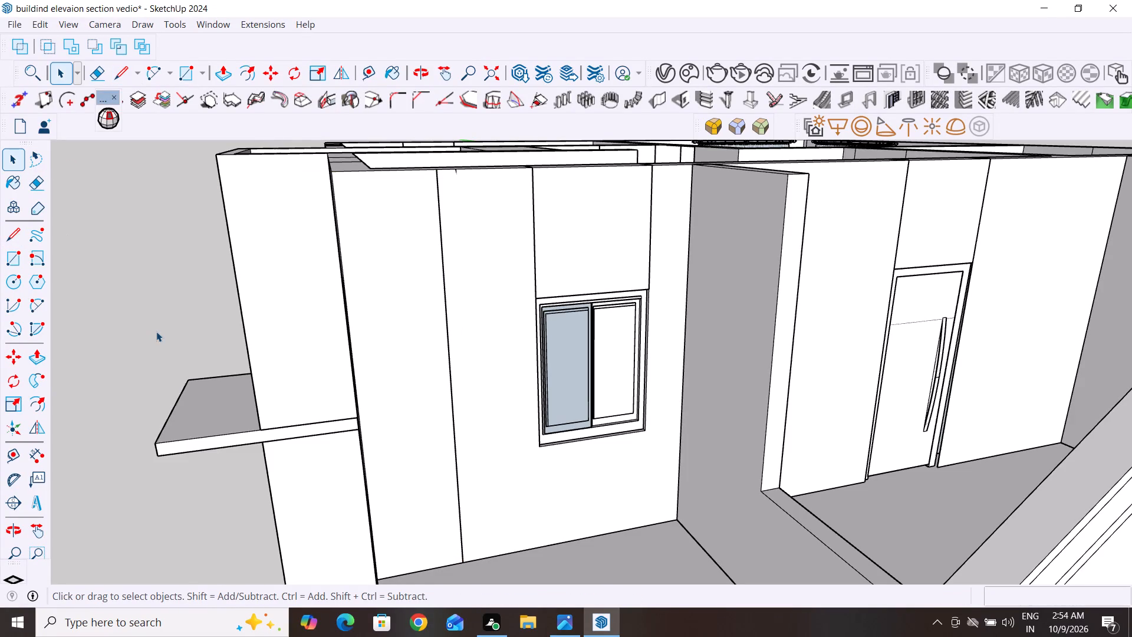
# Measure the horizontal distance from the new vertical line to the near edge line above the window.
pyautogui.scroll(-7, 323, 419)
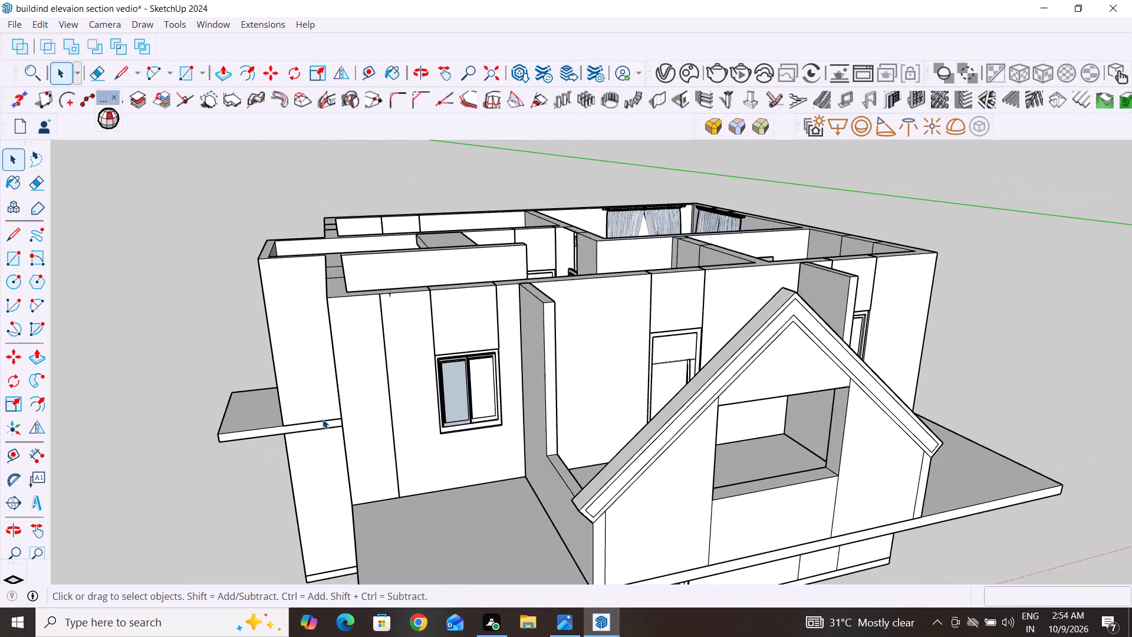
pyautogui.scroll(-2, 323, 419)
pyautogui.middleClick(829, 486)
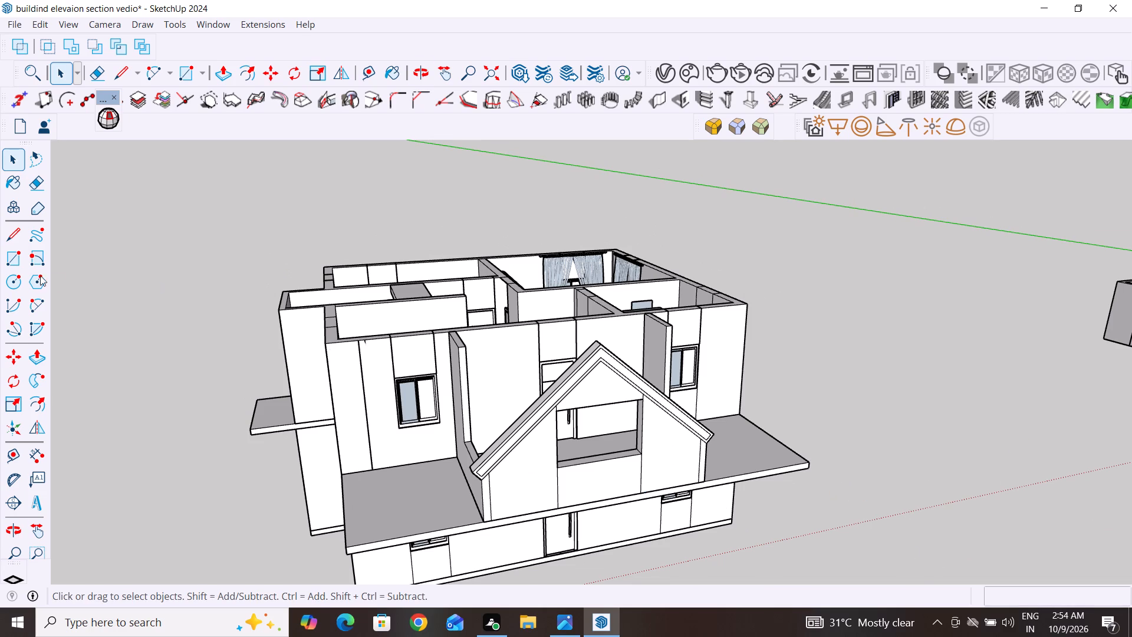
pyautogui.click(14, 458)
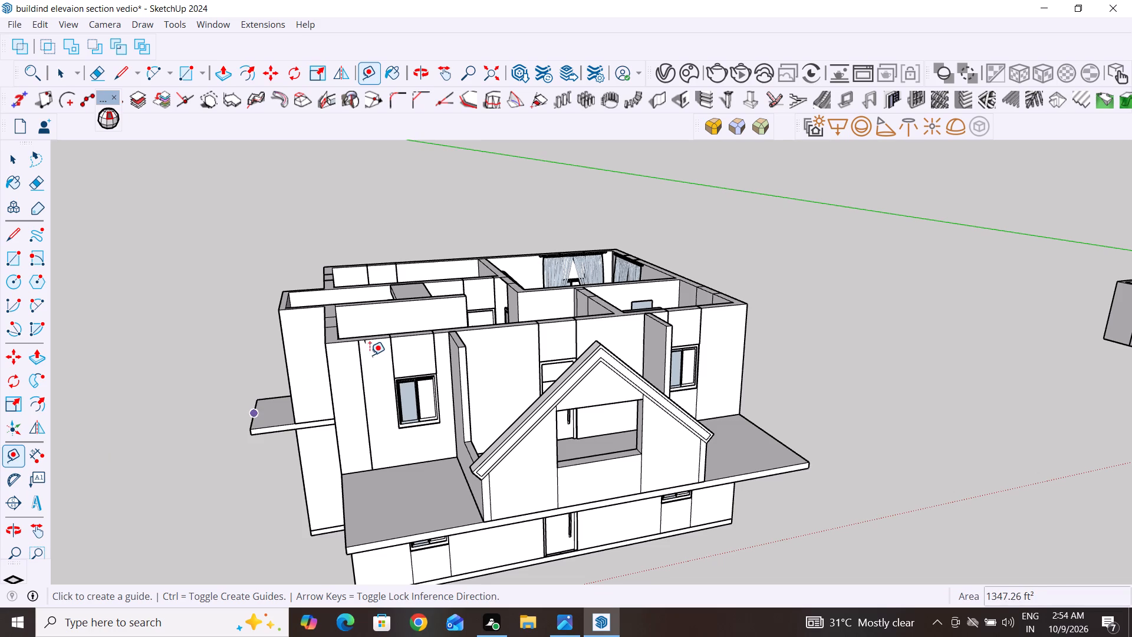
pyautogui.click(359, 355)
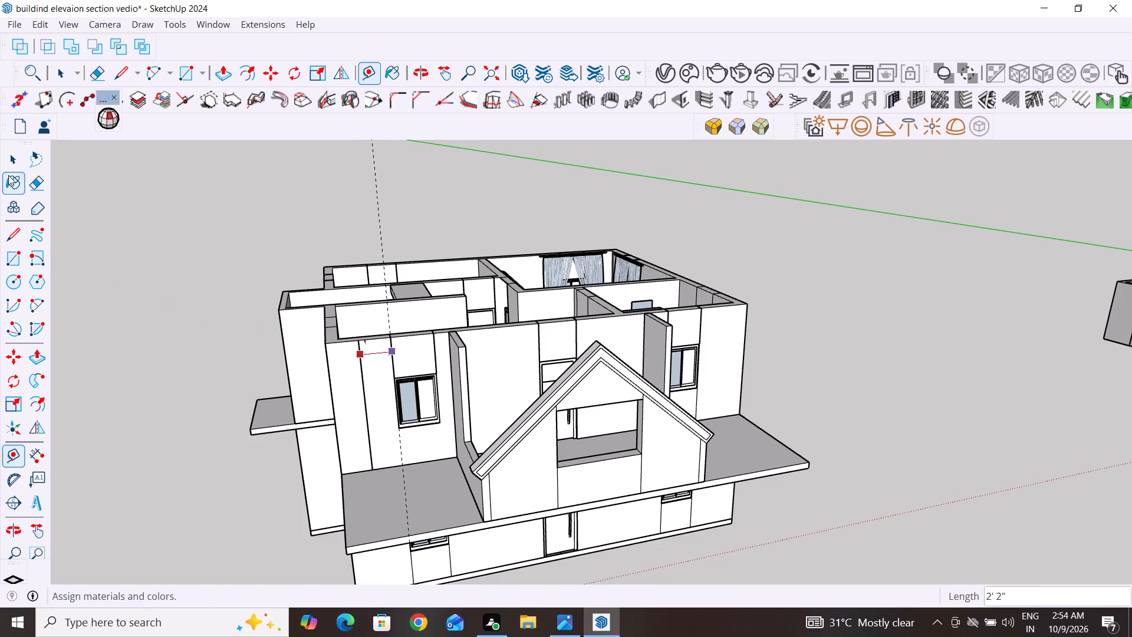
pyautogui.click(14, 157)
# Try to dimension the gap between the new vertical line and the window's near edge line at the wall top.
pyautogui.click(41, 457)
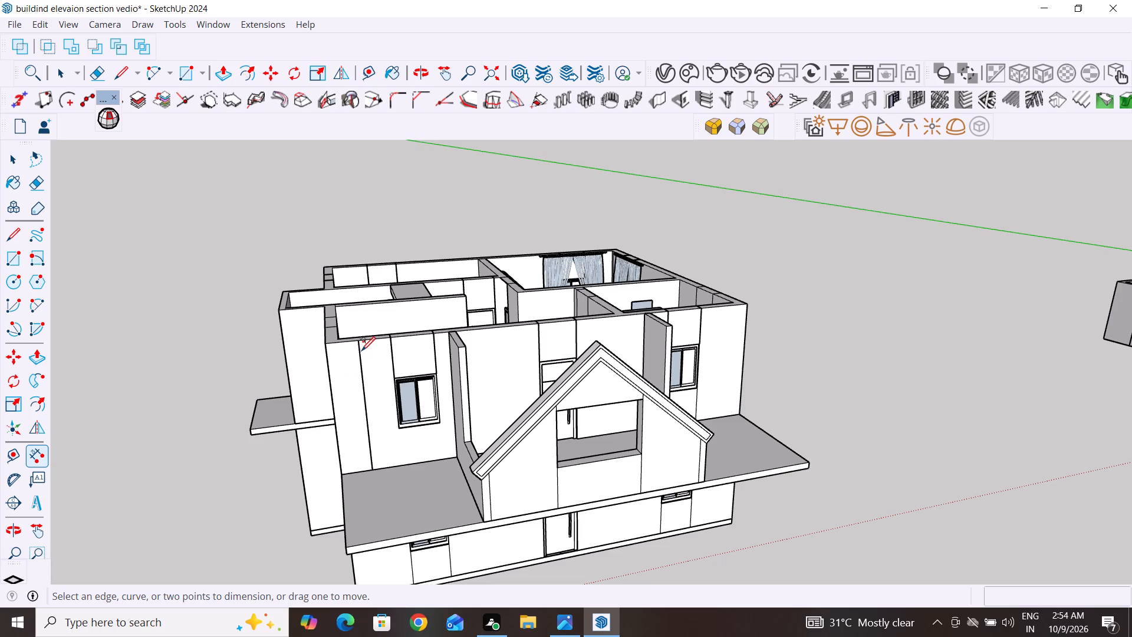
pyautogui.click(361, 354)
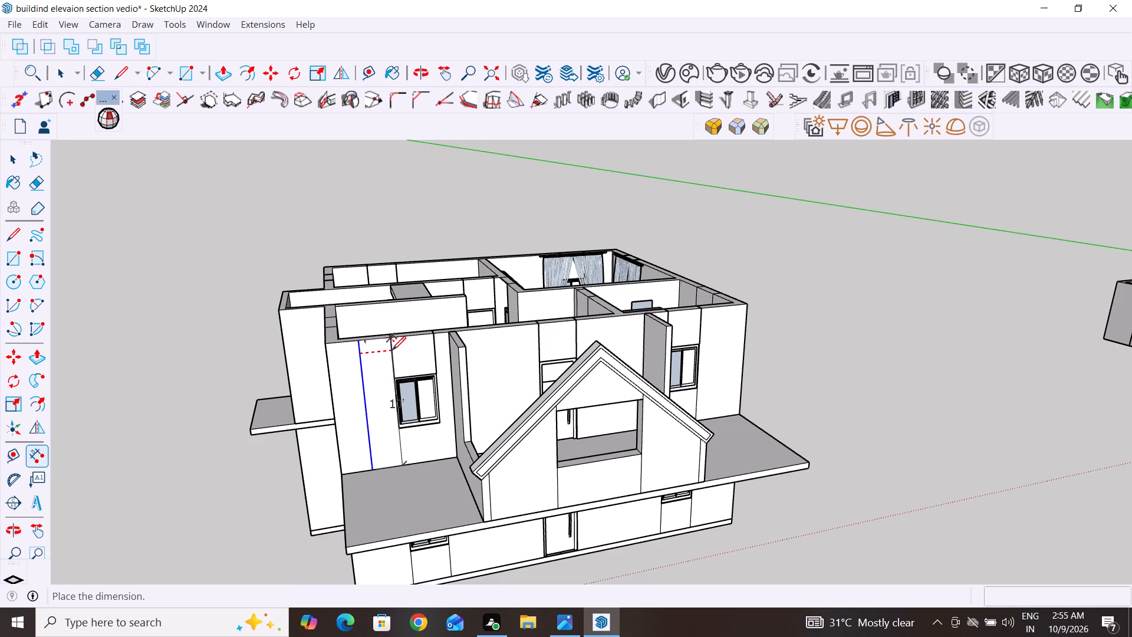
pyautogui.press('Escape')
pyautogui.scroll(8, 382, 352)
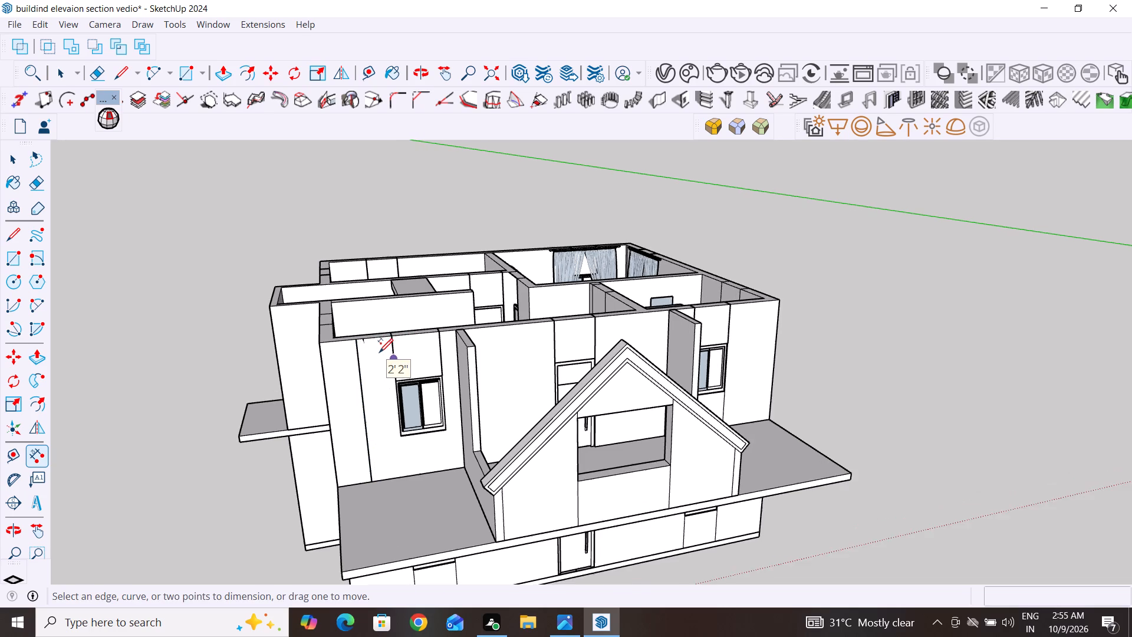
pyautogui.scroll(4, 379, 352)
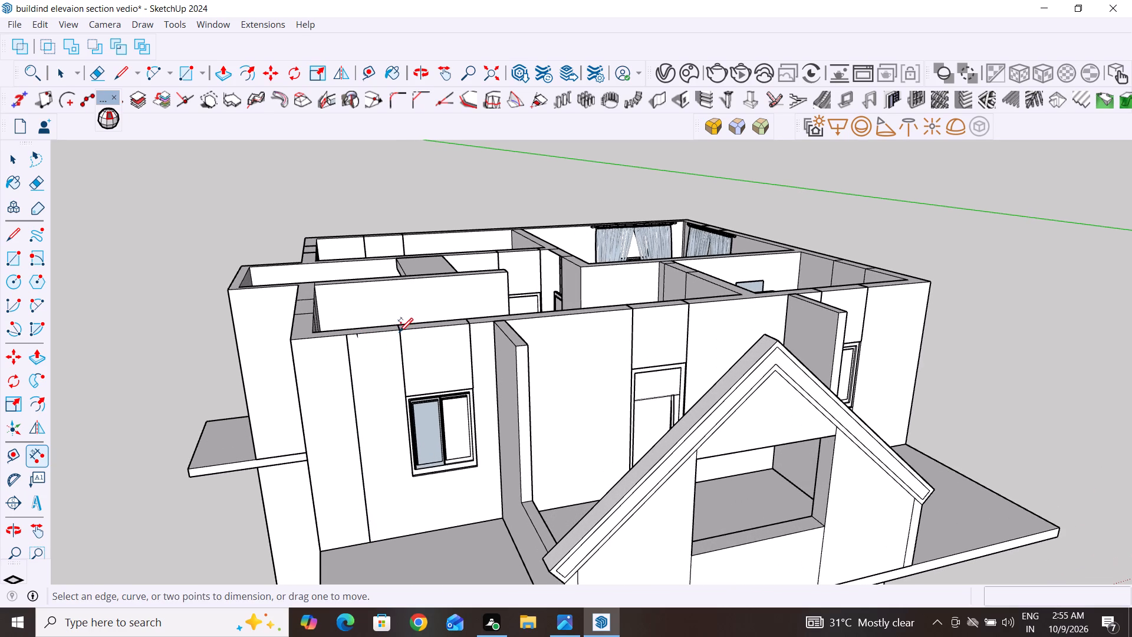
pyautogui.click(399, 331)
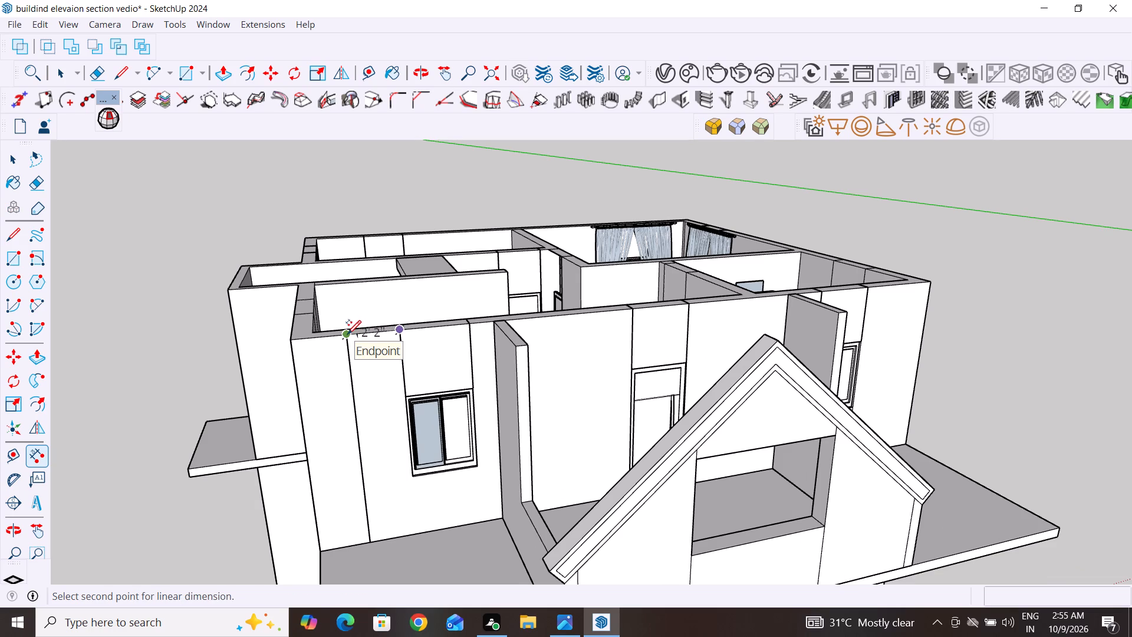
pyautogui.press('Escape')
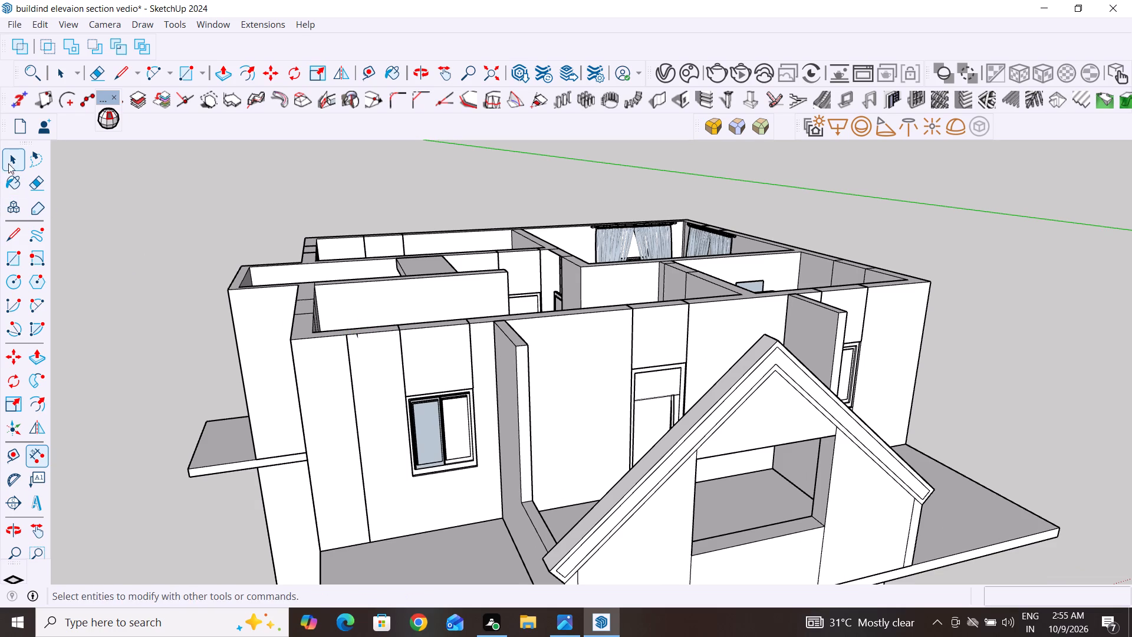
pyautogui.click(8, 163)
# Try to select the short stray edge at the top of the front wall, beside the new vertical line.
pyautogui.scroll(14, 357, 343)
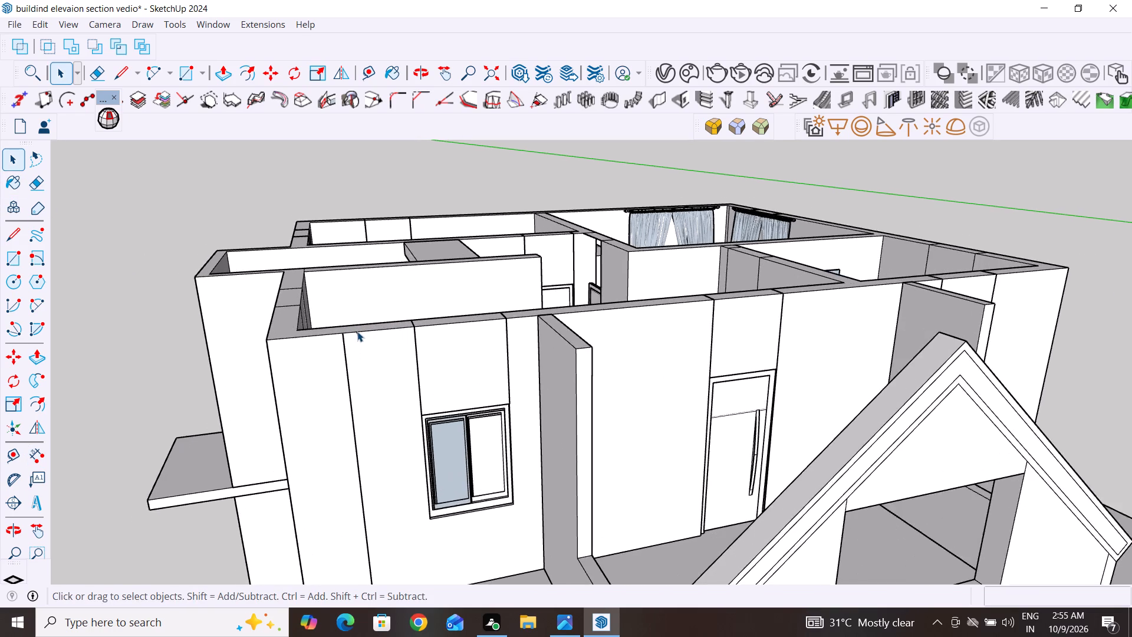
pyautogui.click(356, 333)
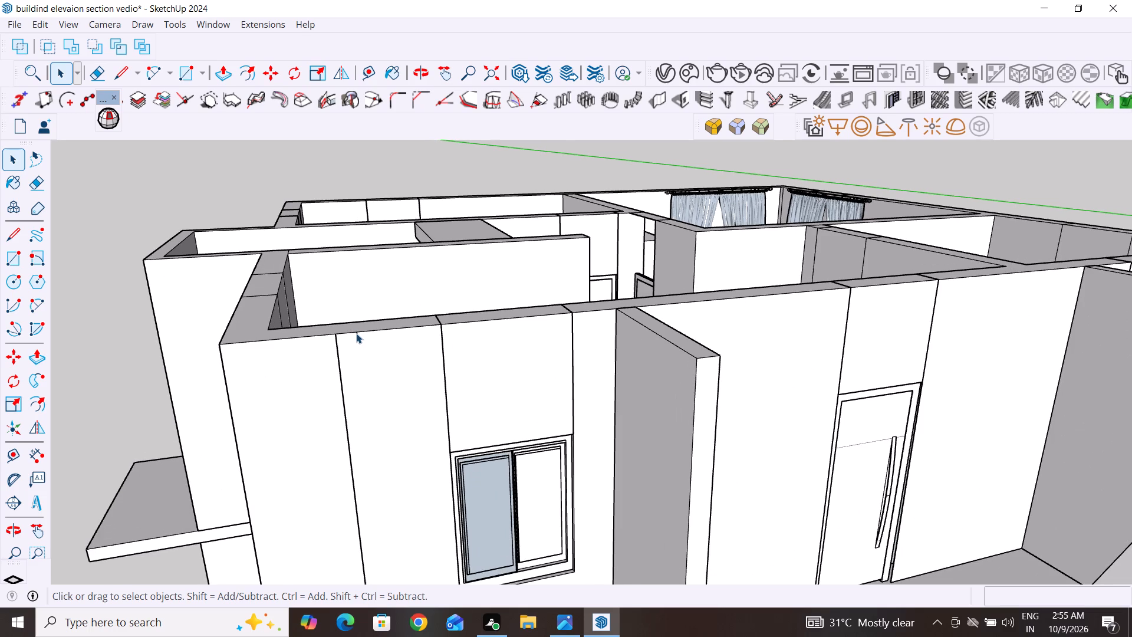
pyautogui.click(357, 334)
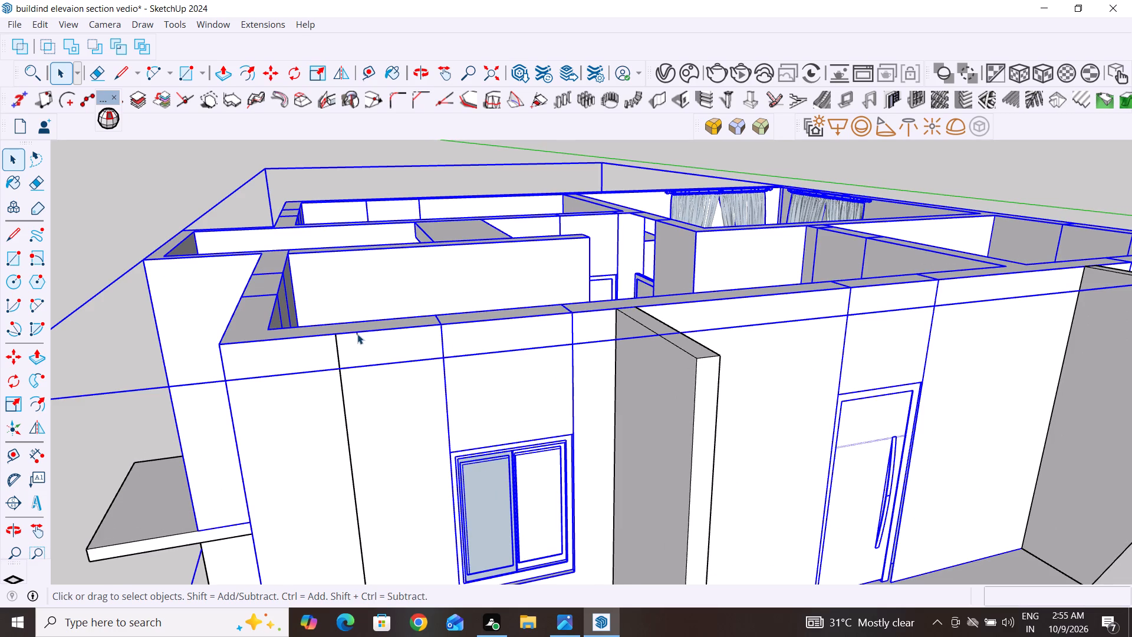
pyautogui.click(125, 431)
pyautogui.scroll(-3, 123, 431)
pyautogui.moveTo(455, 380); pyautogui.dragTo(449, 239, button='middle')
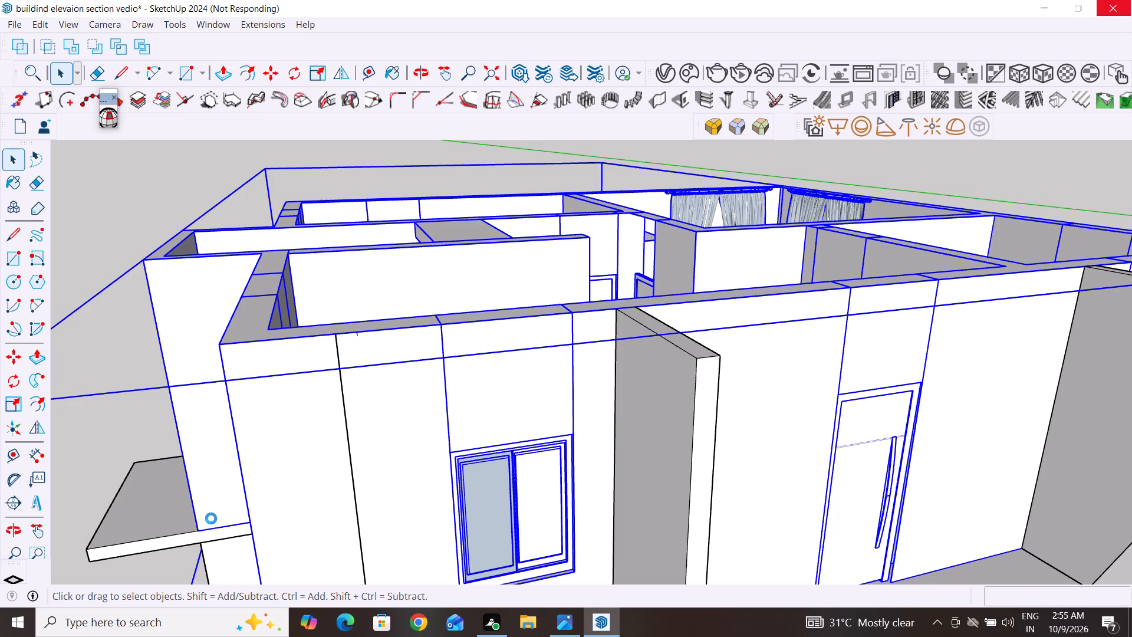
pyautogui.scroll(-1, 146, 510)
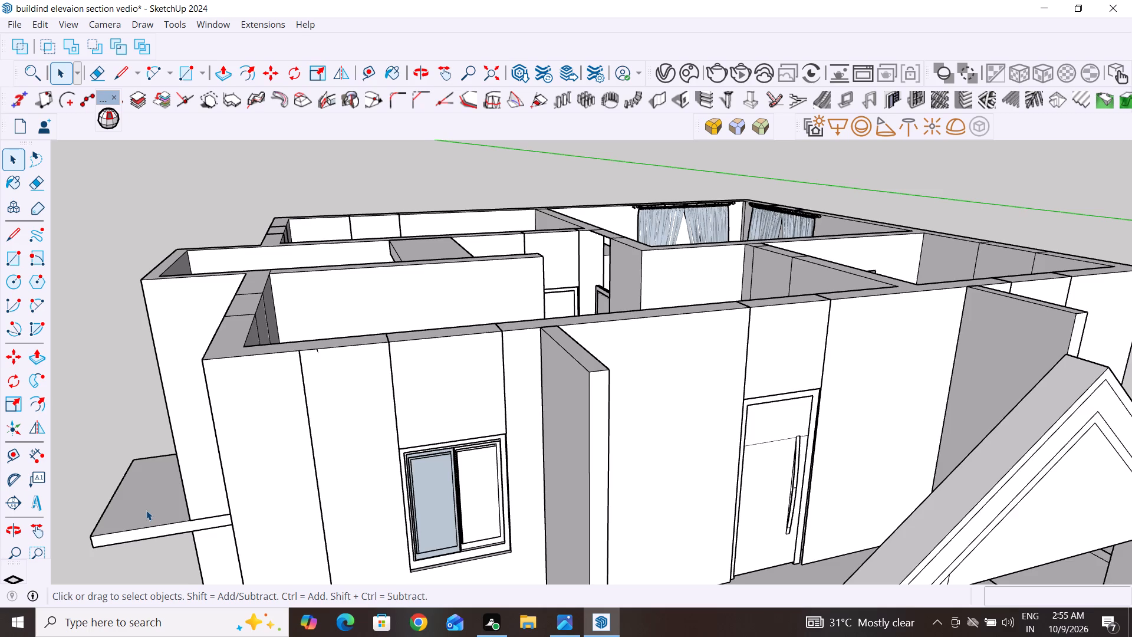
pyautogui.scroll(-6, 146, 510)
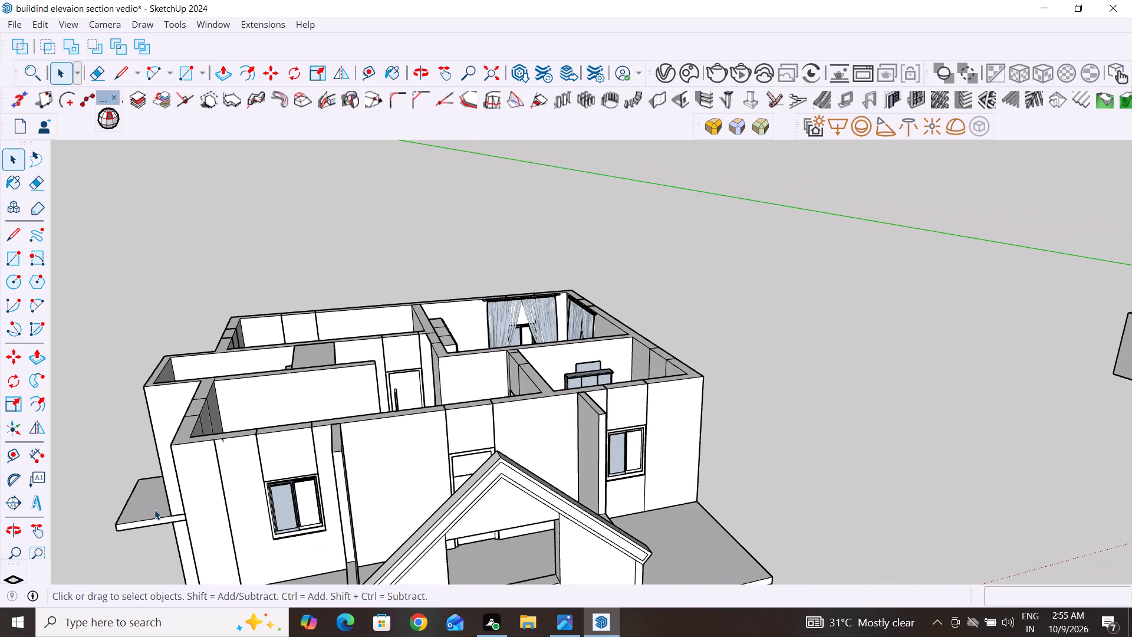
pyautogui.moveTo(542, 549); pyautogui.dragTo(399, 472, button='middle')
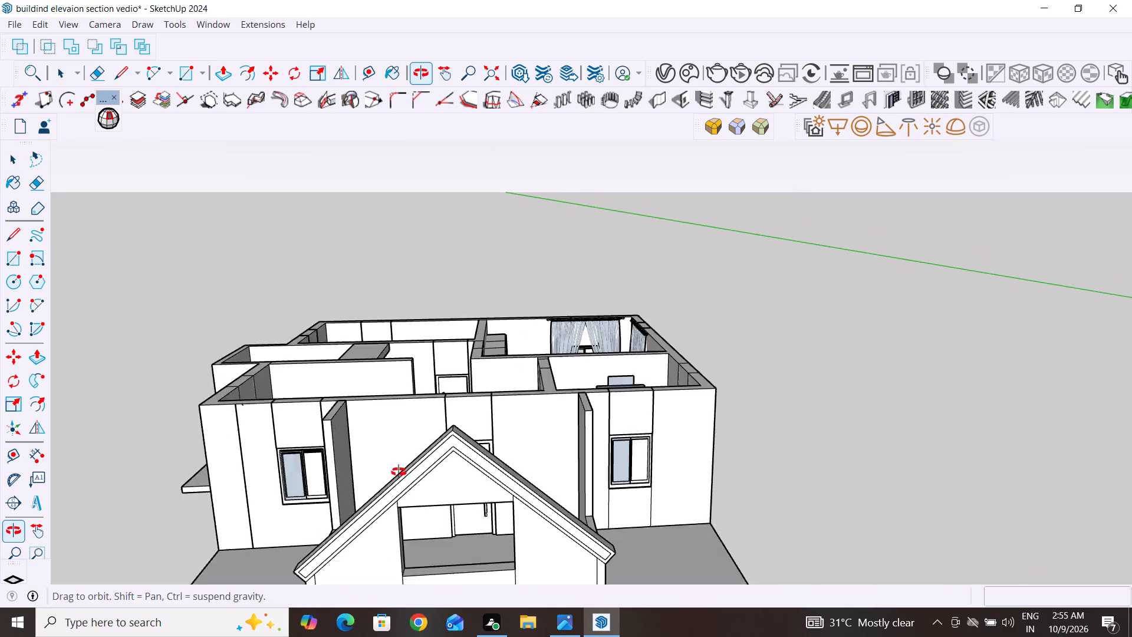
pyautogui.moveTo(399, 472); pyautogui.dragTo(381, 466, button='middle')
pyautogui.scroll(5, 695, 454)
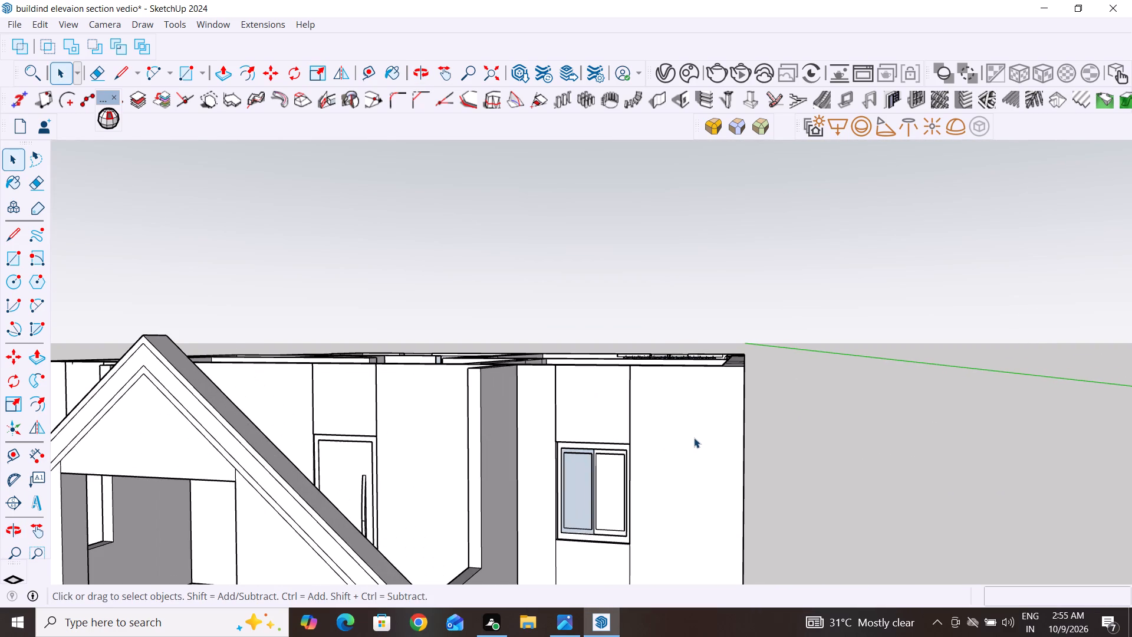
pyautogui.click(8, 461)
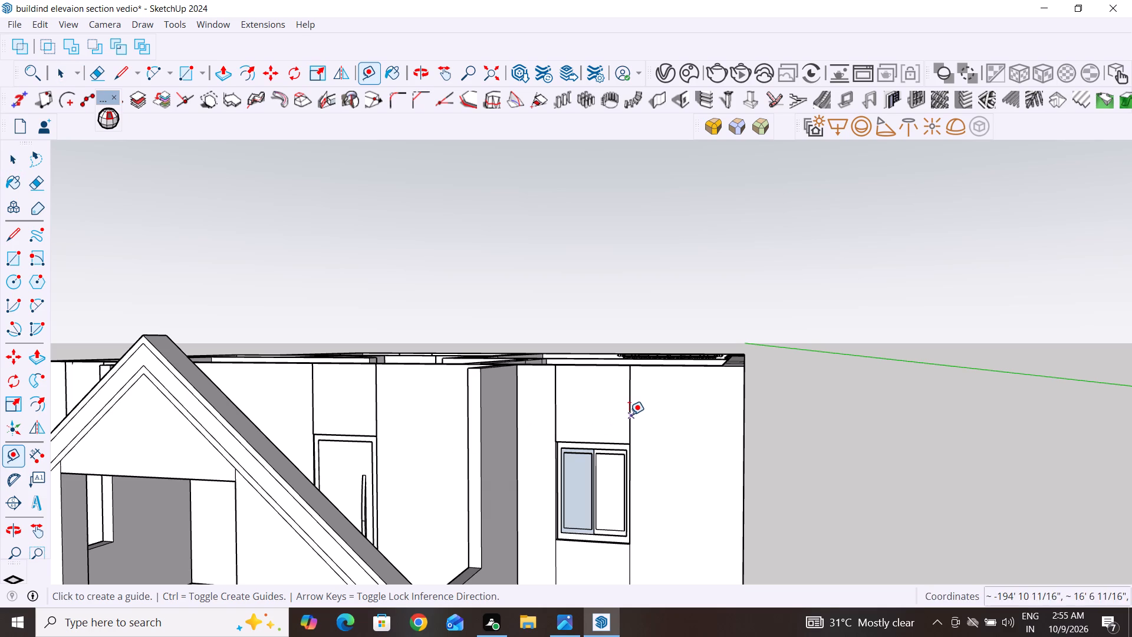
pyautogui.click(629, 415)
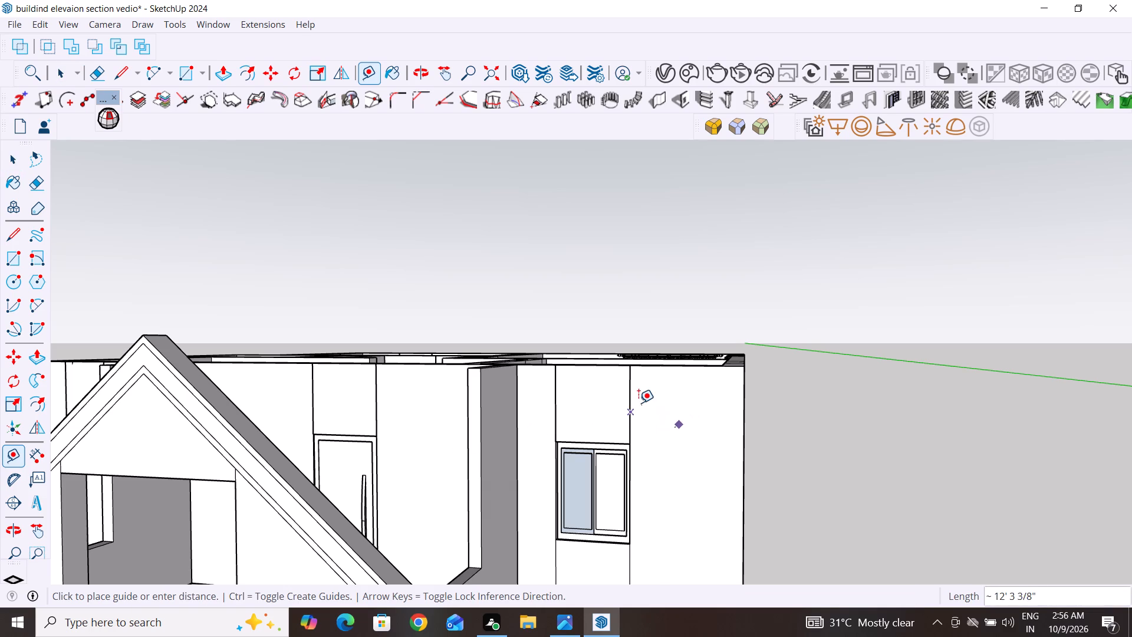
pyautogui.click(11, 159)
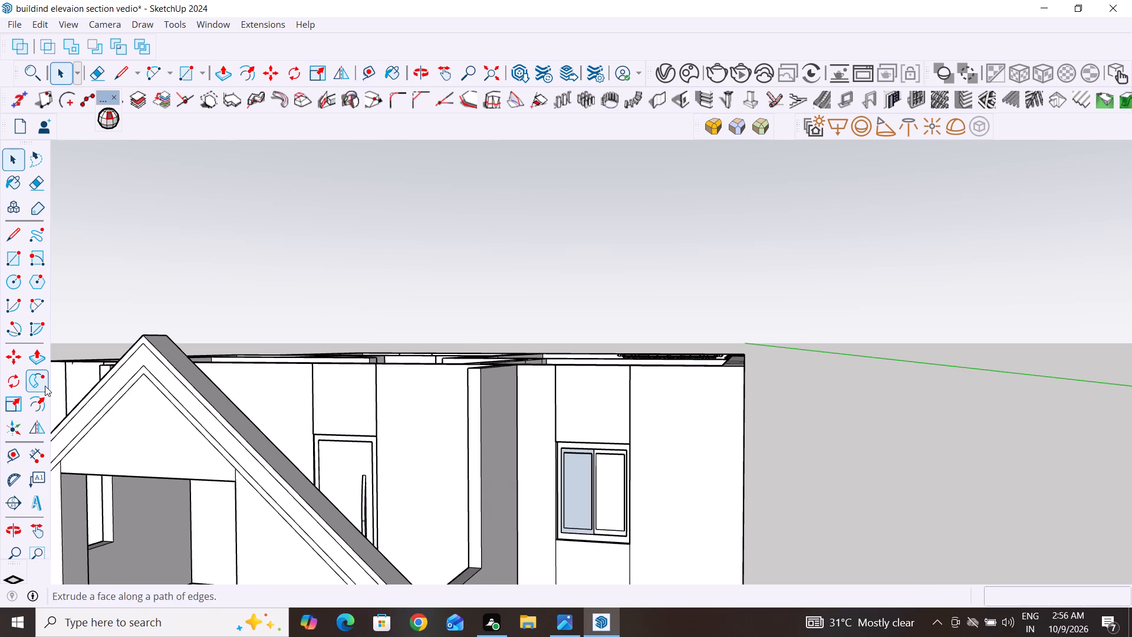
# Place a vertical guide 2'2" from the upper-floor window's outer edge line, towards the outer corner of the front wall.
pyautogui.click(14, 455)
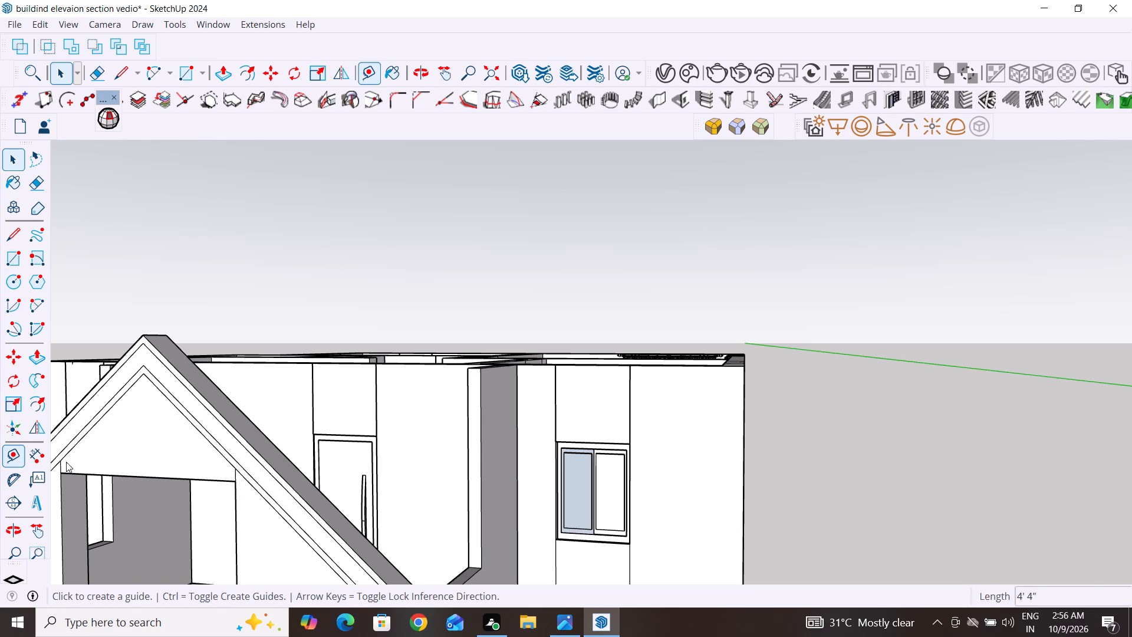
pyautogui.click(628, 420)
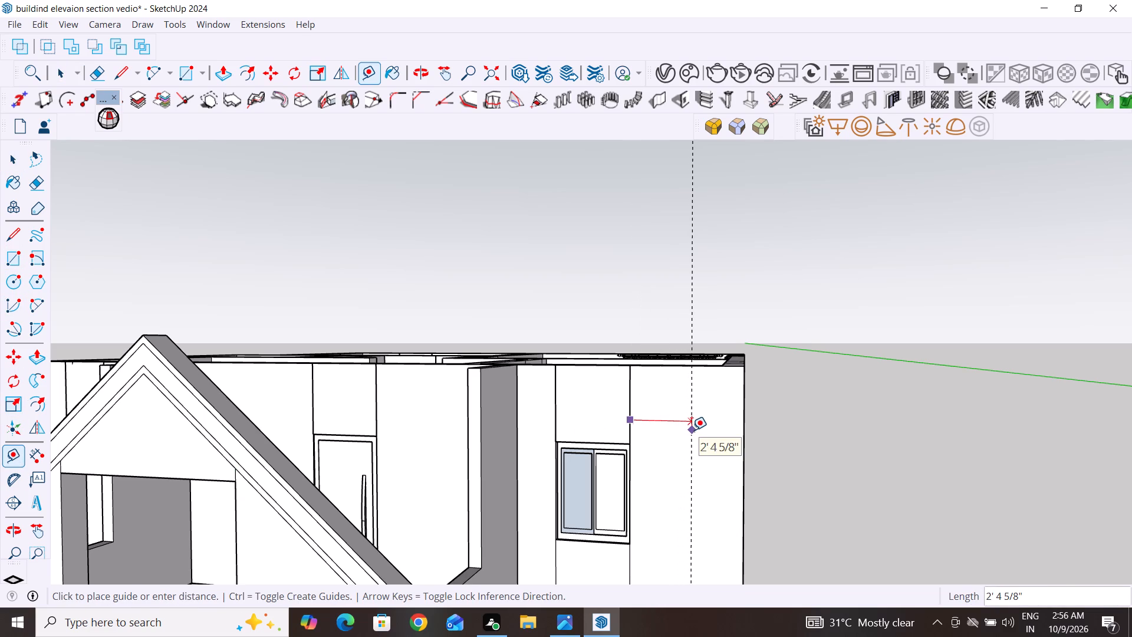
pyautogui.write('2\'2"')
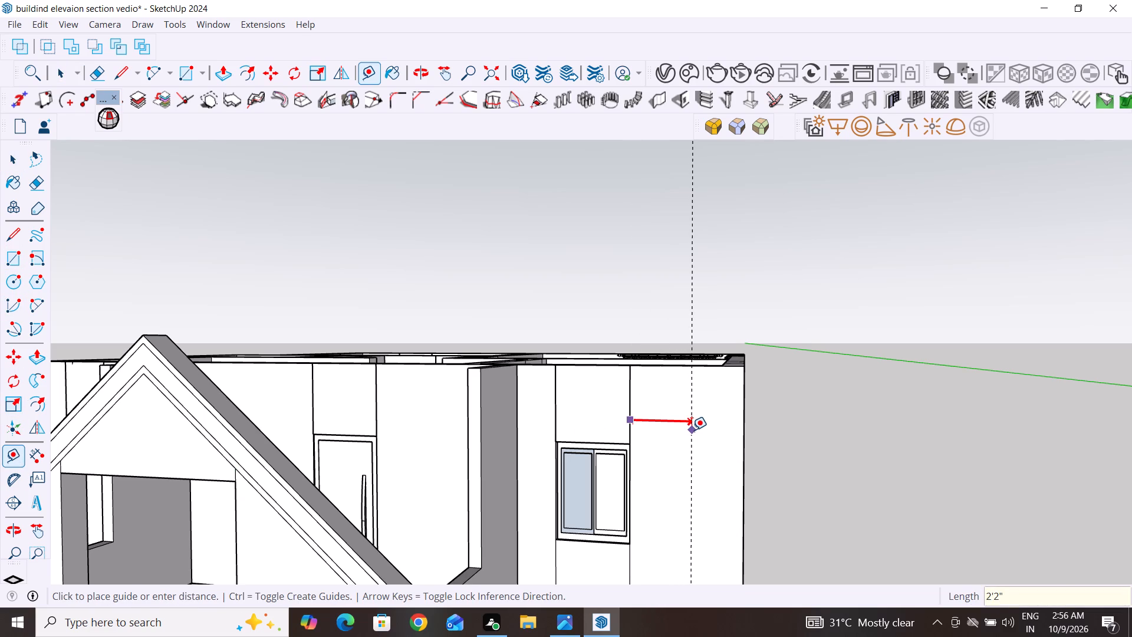
pyautogui.press('Return')
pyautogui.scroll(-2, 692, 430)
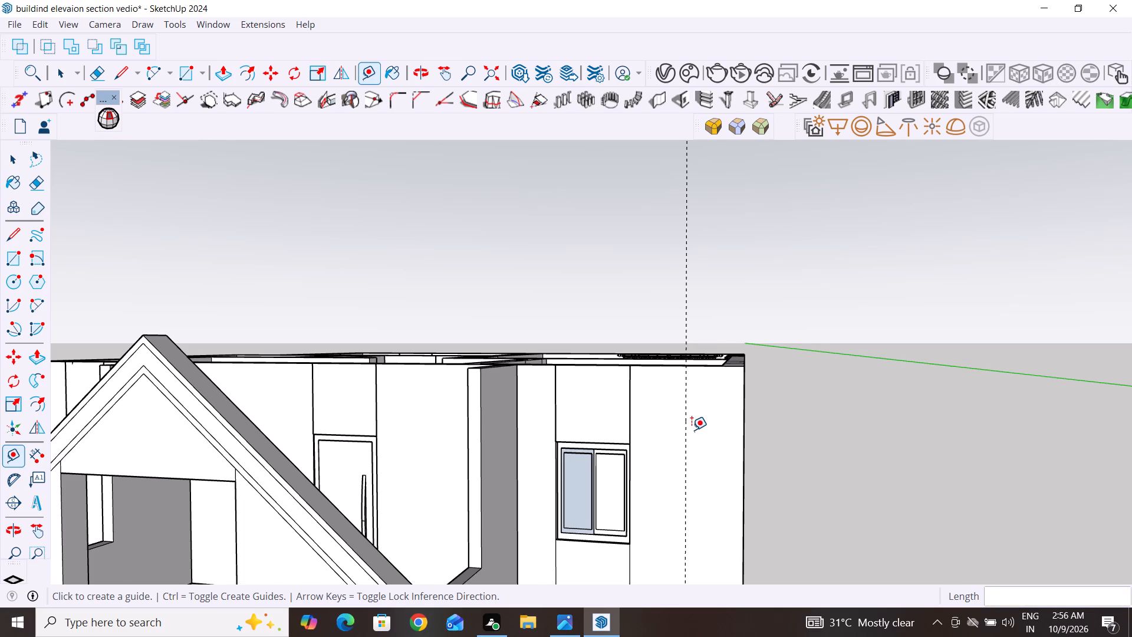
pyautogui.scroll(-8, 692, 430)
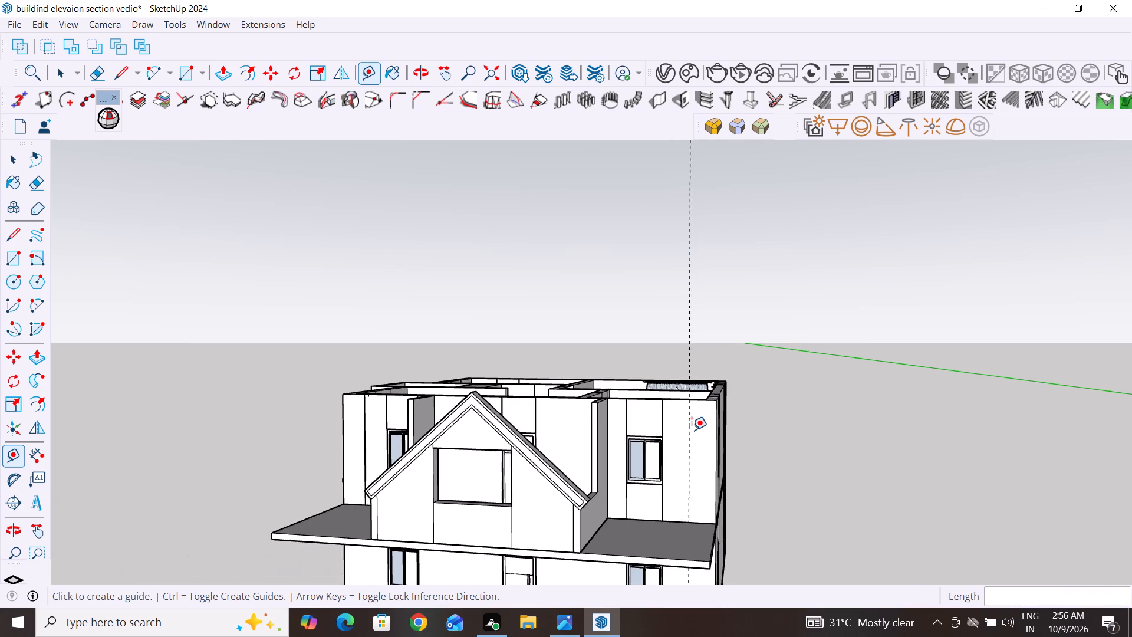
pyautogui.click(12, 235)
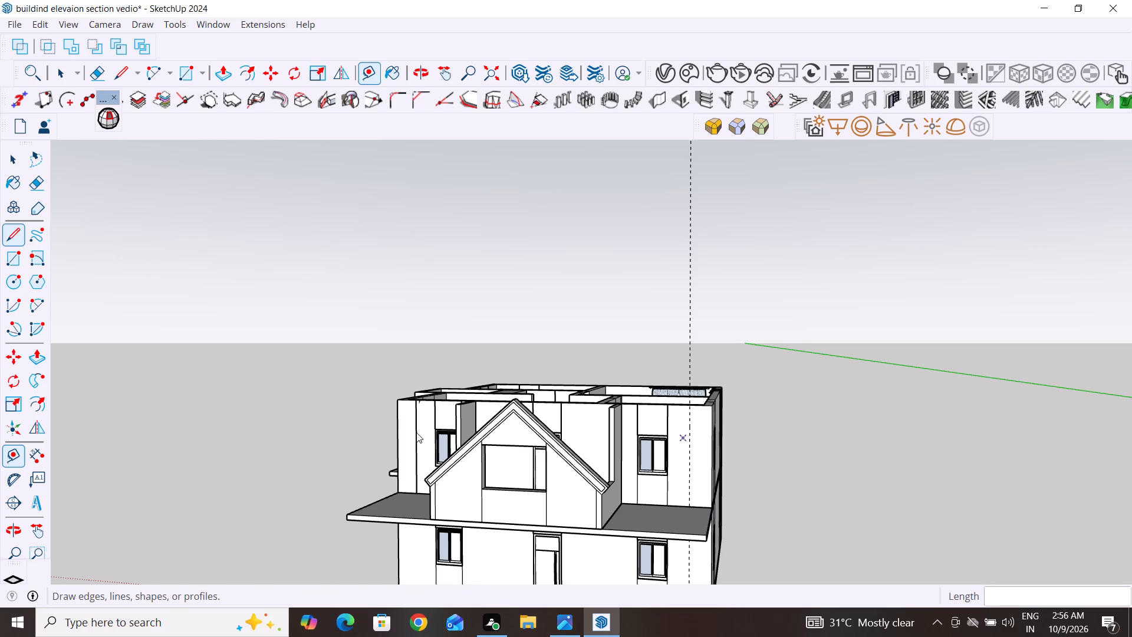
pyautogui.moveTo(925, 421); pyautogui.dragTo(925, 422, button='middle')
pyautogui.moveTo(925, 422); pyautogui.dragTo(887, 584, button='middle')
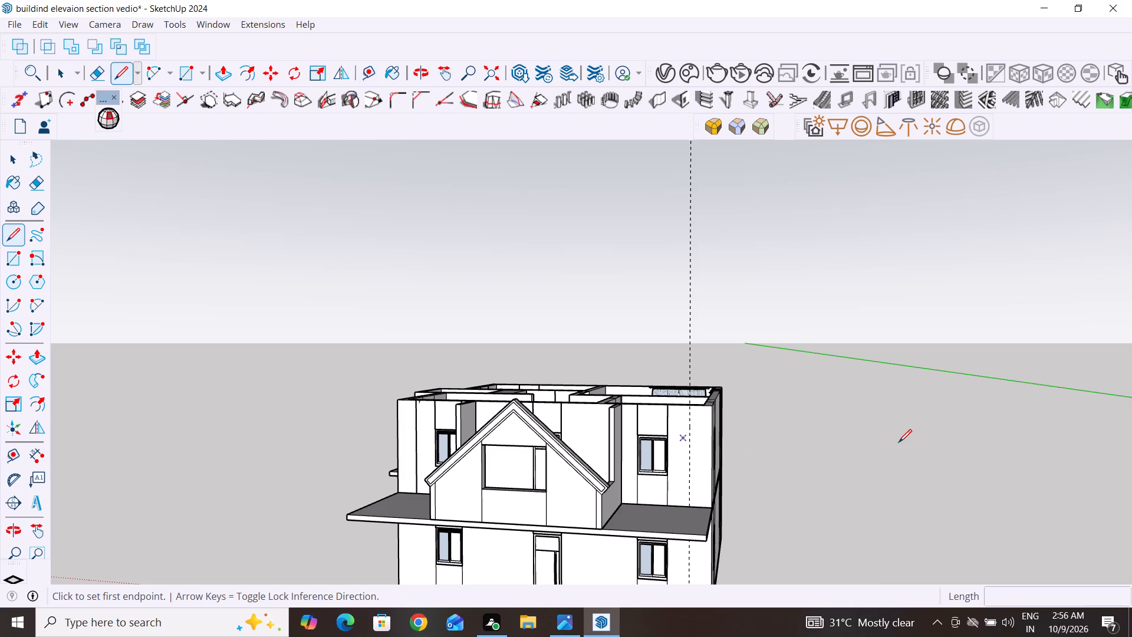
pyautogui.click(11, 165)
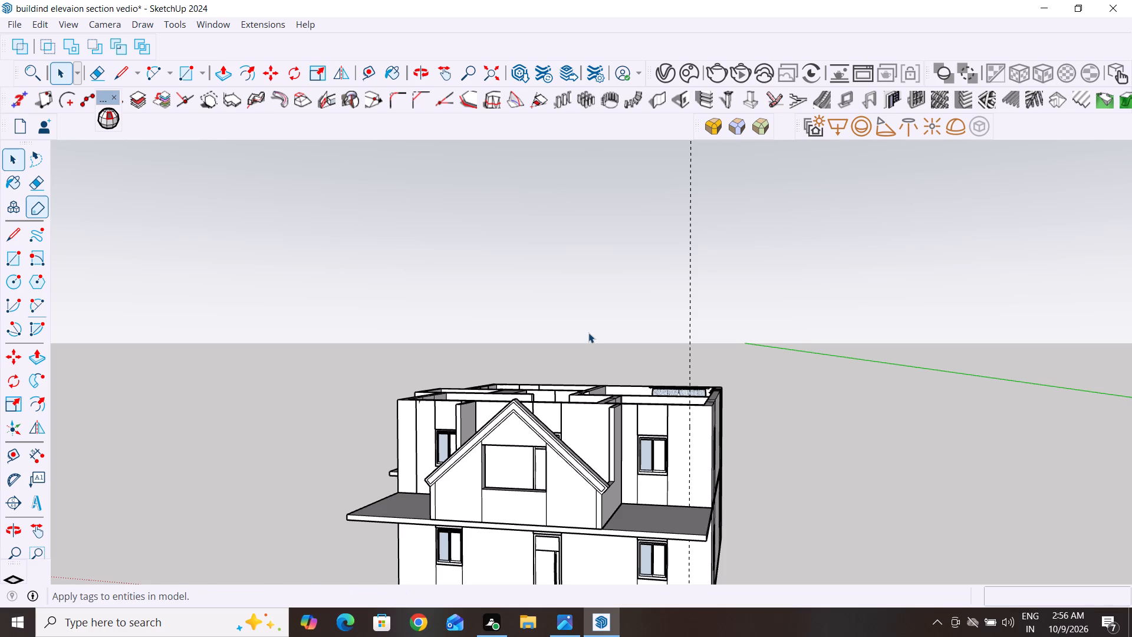
# Draw a 3' vertical line on the projecting side wall from the inner corner of its step down to the slab.
pyautogui.scroll(-3, 200, 441)
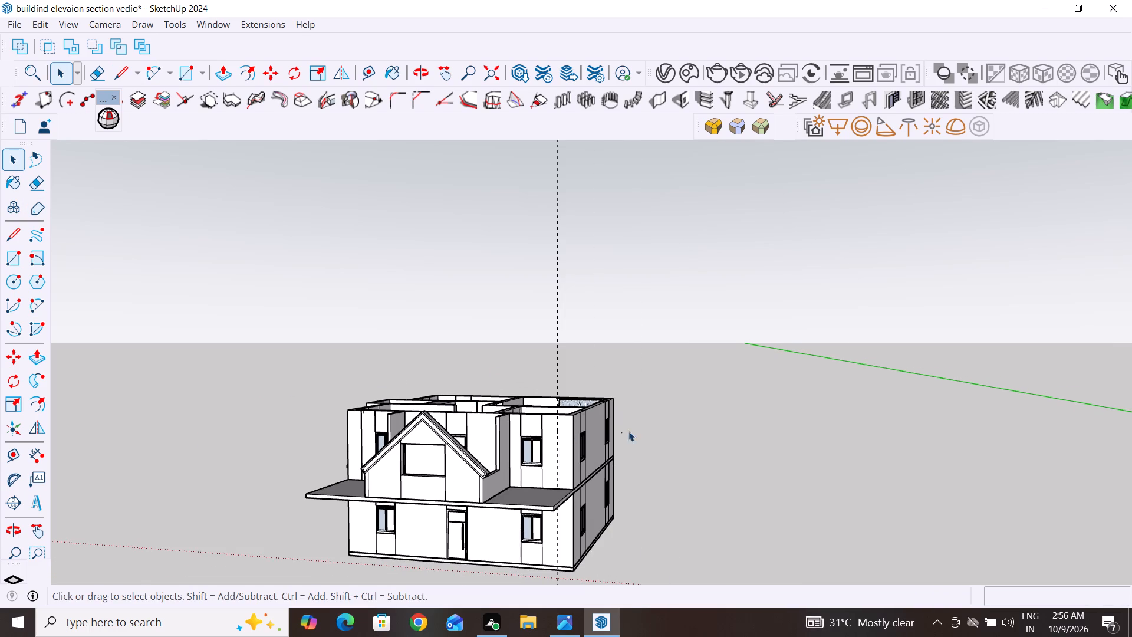
pyautogui.moveTo(731, 425); pyautogui.dragTo(570, 636, button='middle')
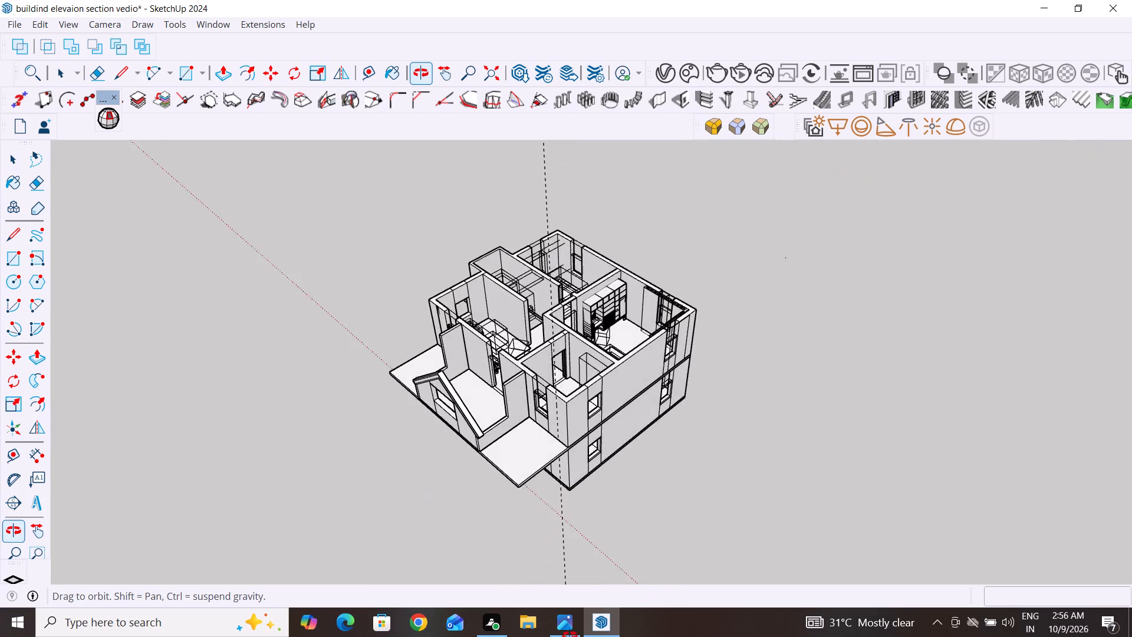
pyautogui.moveTo(570, 636); pyautogui.dragTo(424, 636, button='middle')
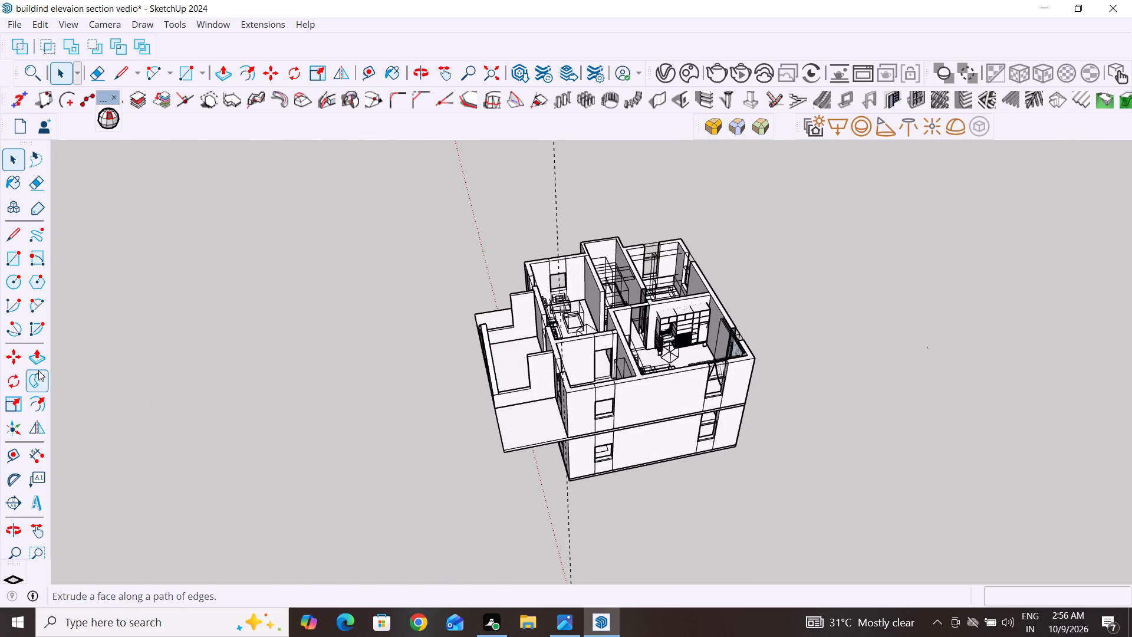
pyautogui.click(18, 239)
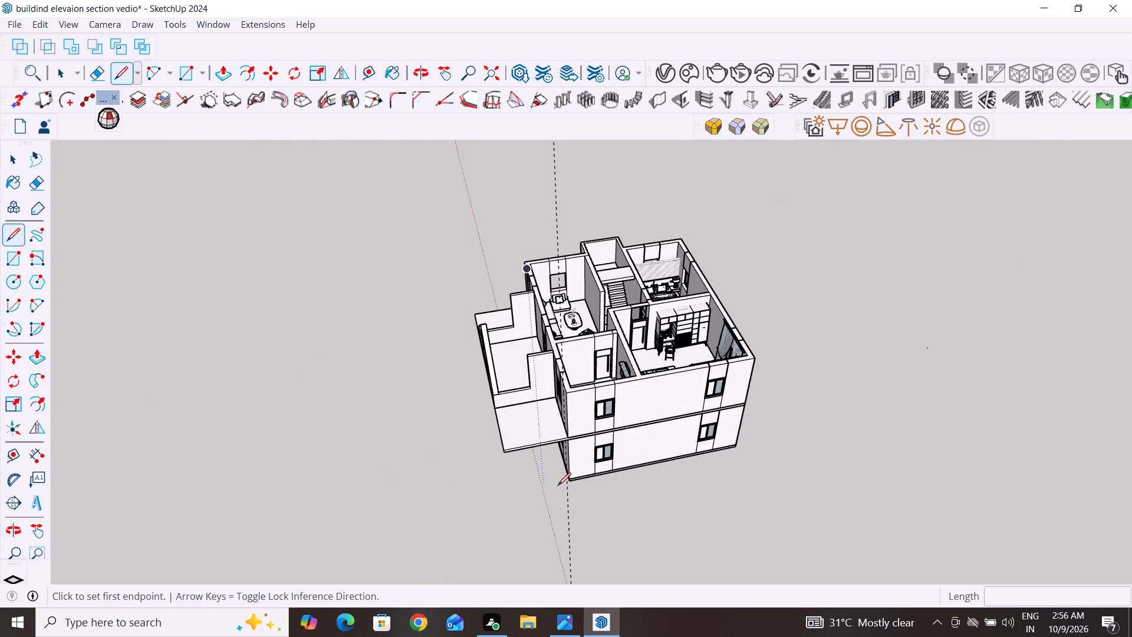
pyautogui.scroll(7, 558, 485)
pyautogui.moveTo(563, 461); pyautogui.dragTo(572, 387, button='middle')
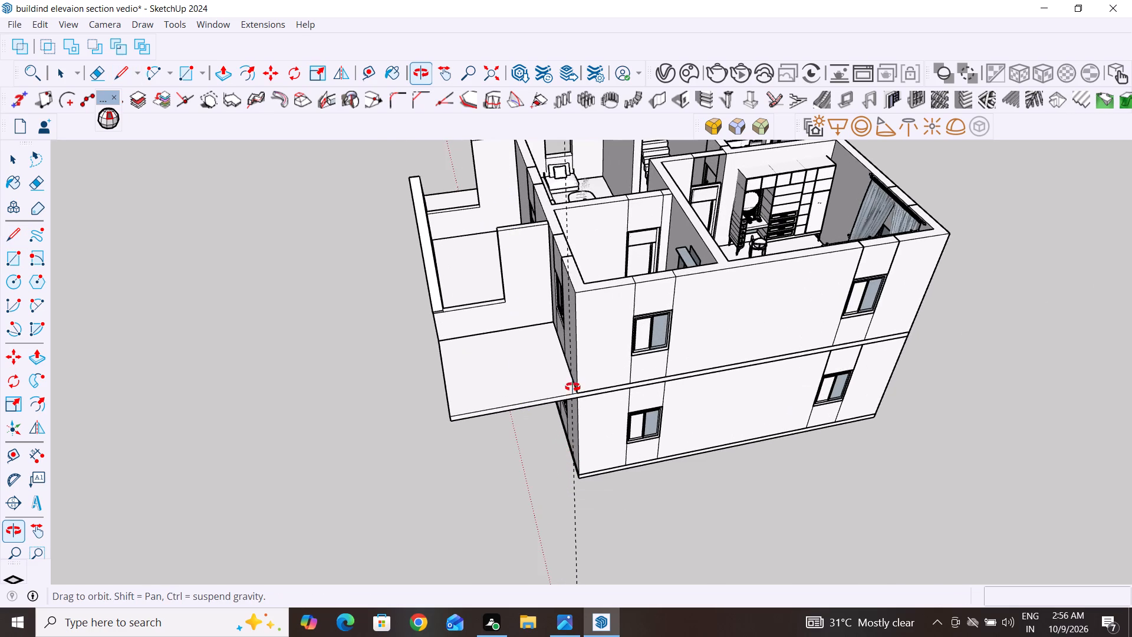
pyautogui.moveTo(572, 387); pyautogui.dragTo(583, 329, button='middle')
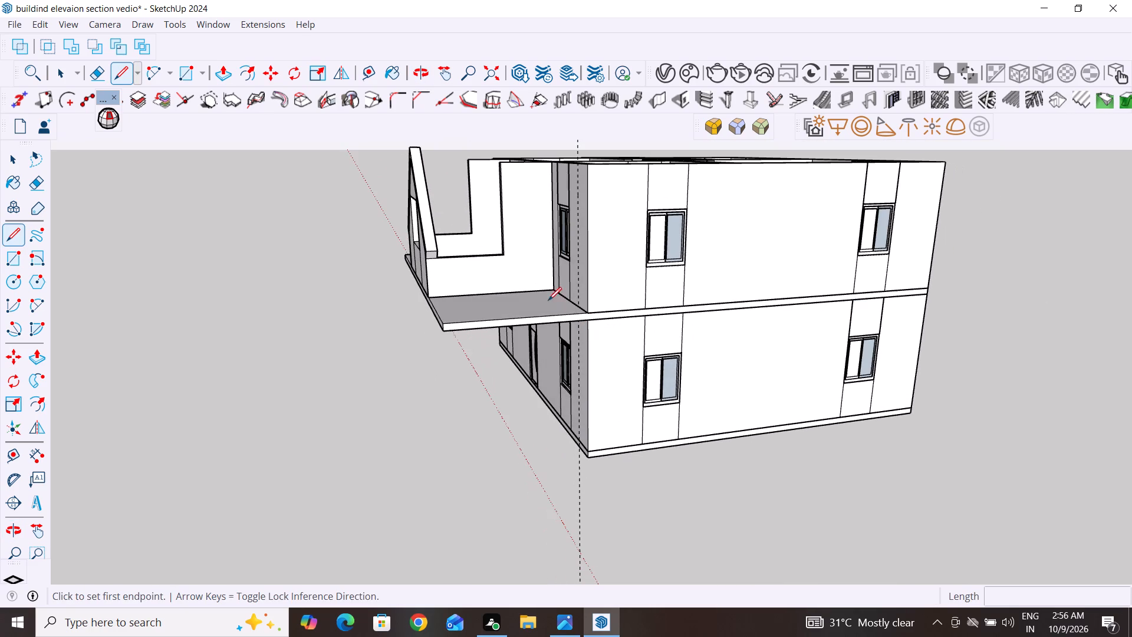
pyautogui.click(506, 255)
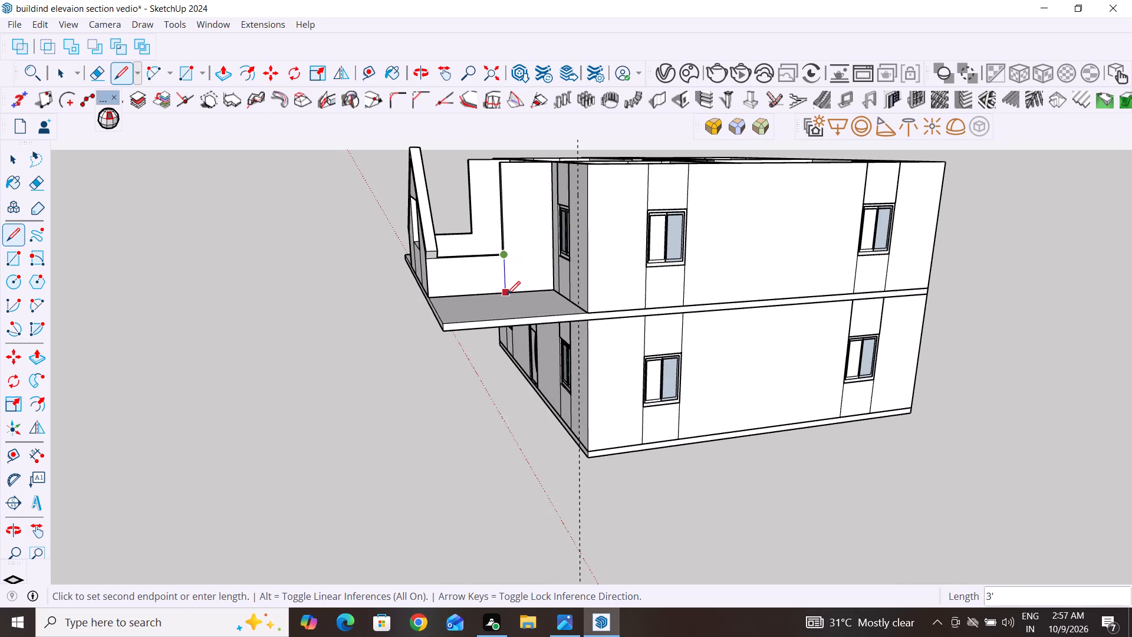
pyautogui.click(507, 294)
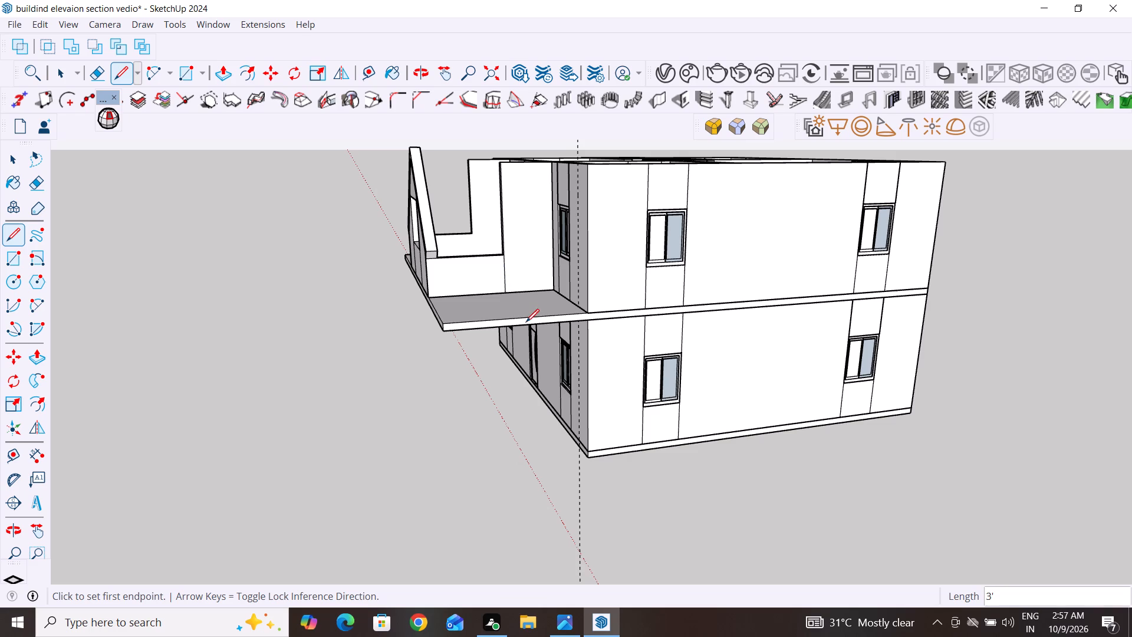
pyautogui.click(12, 163)
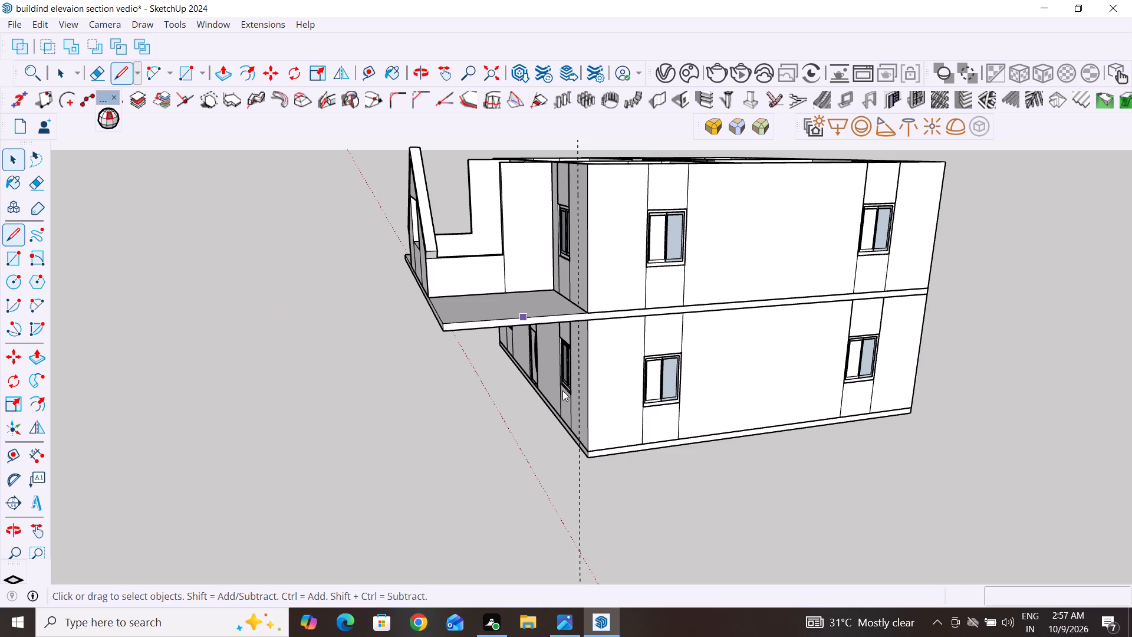
# Draw a line about 8' 11" long across the slab from the foot of the 3' line to the slab's outer side edge.
pyautogui.scroll(-4, 562, 390)
pyautogui.moveTo(893, 481); pyautogui.dragTo(854, 567, button='middle')
pyautogui.moveTo(970, 333); pyautogui.dragTo(966, 441, button='middle')
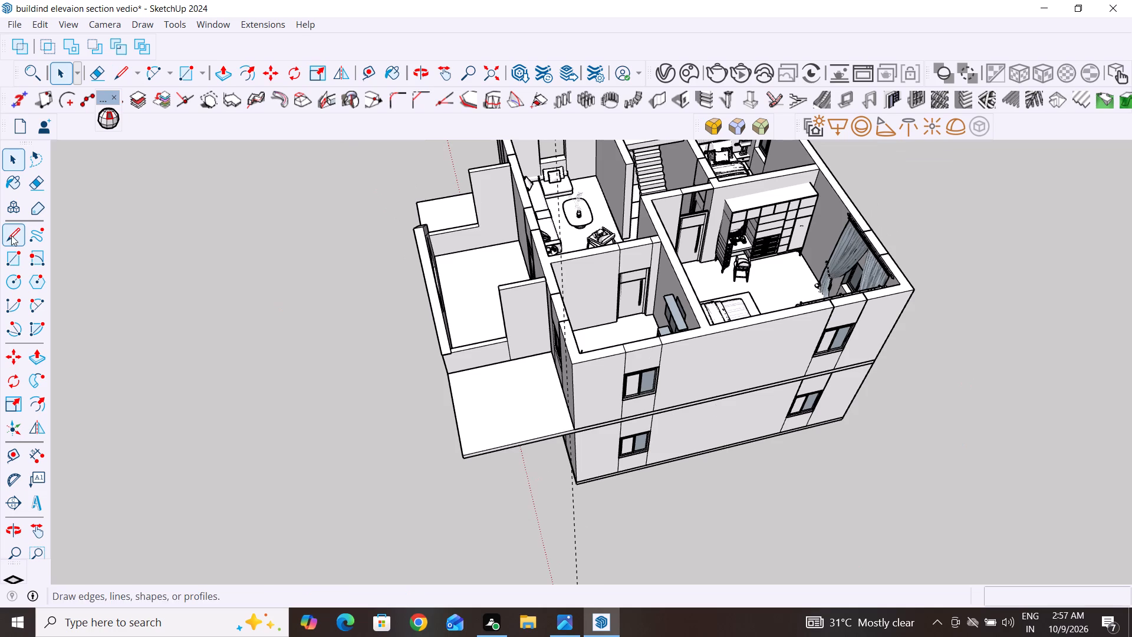
pyautogui.click(11, 235)
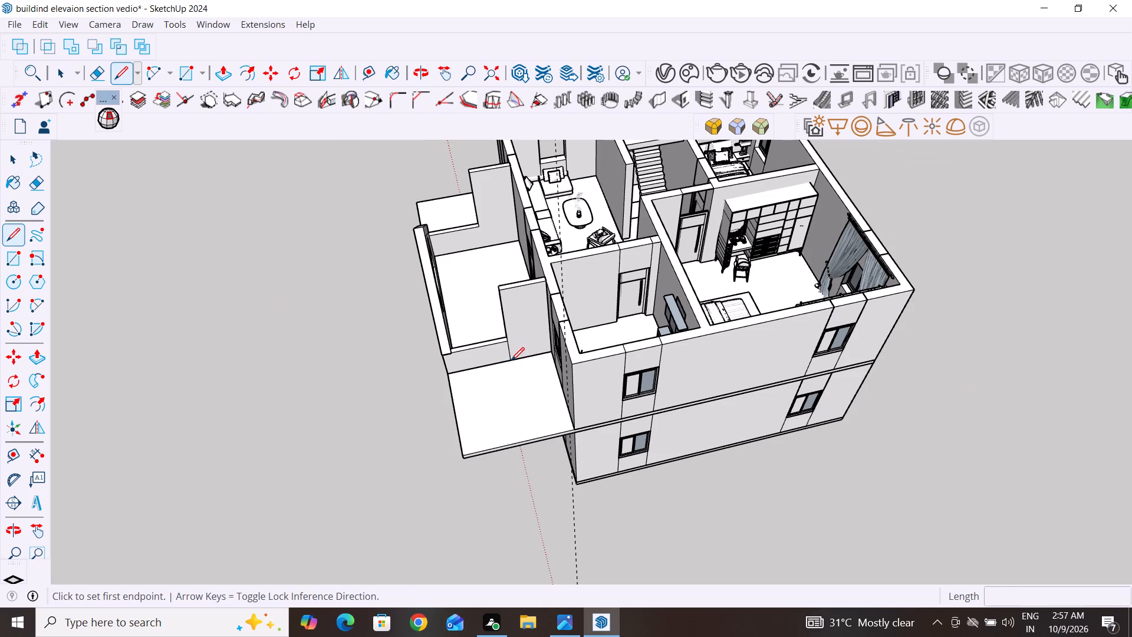
pyautogui.click(511, 360)
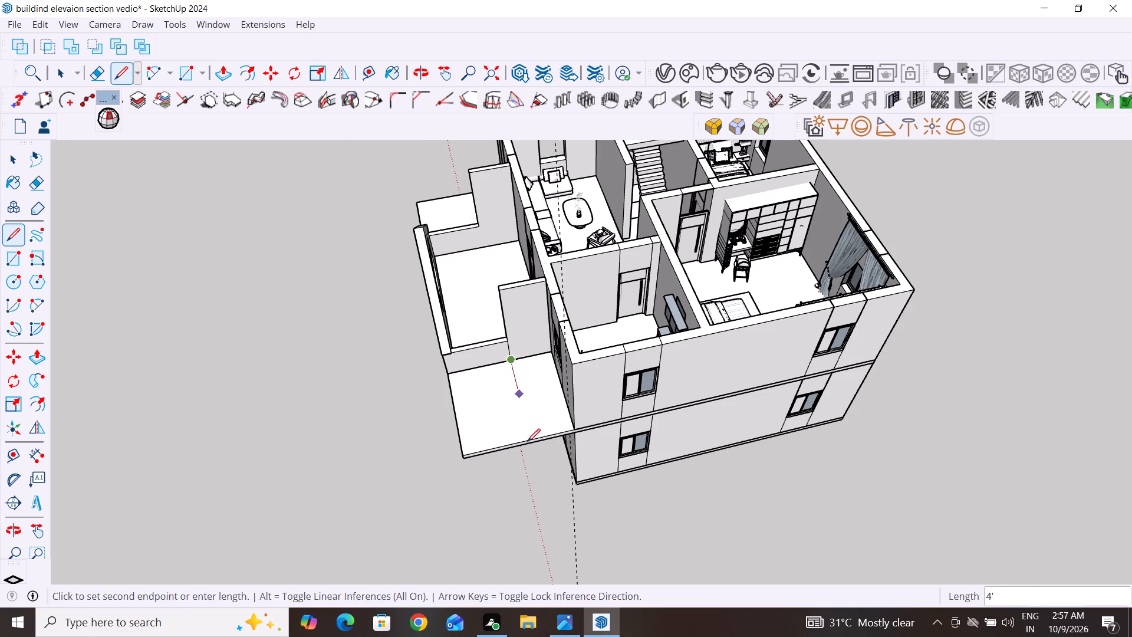
pyautogui.click(528, 444)
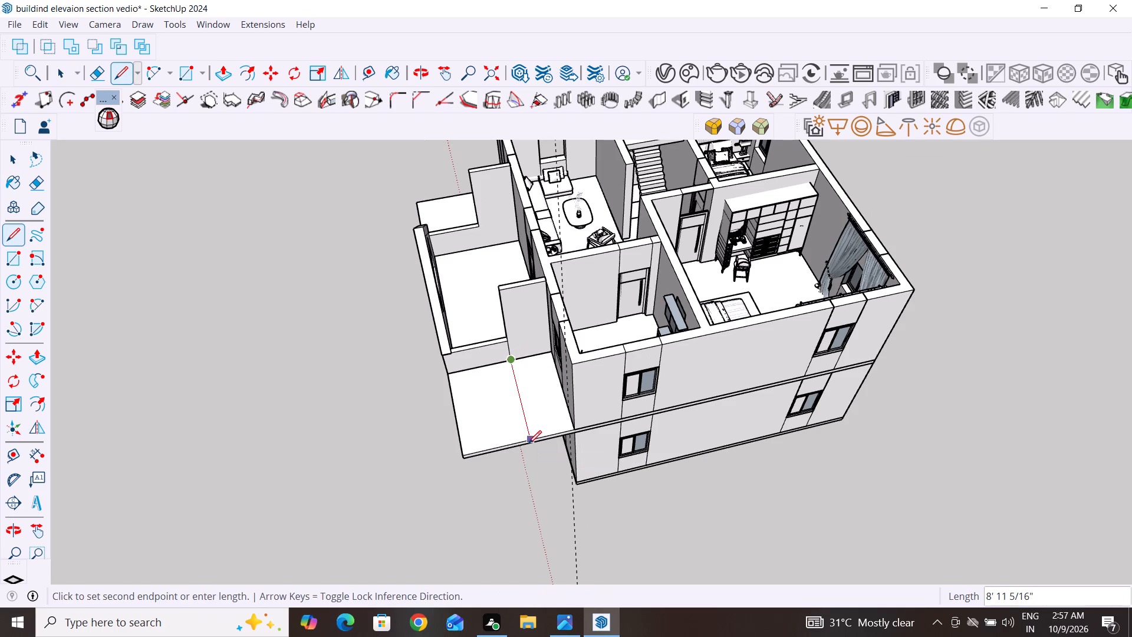
pyautogui.click(16, 159)
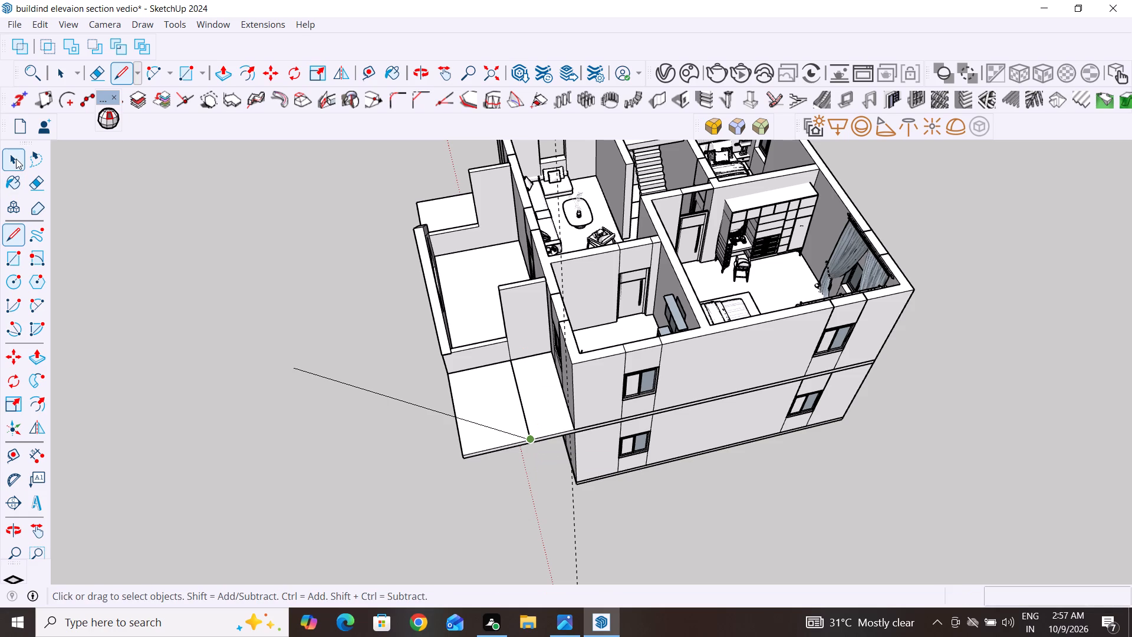
# Draw a 4' line on the slab from the guide's foot at the front wall out to the line crossing the slab.
pyautogui.scroll(-2, 356, 363)
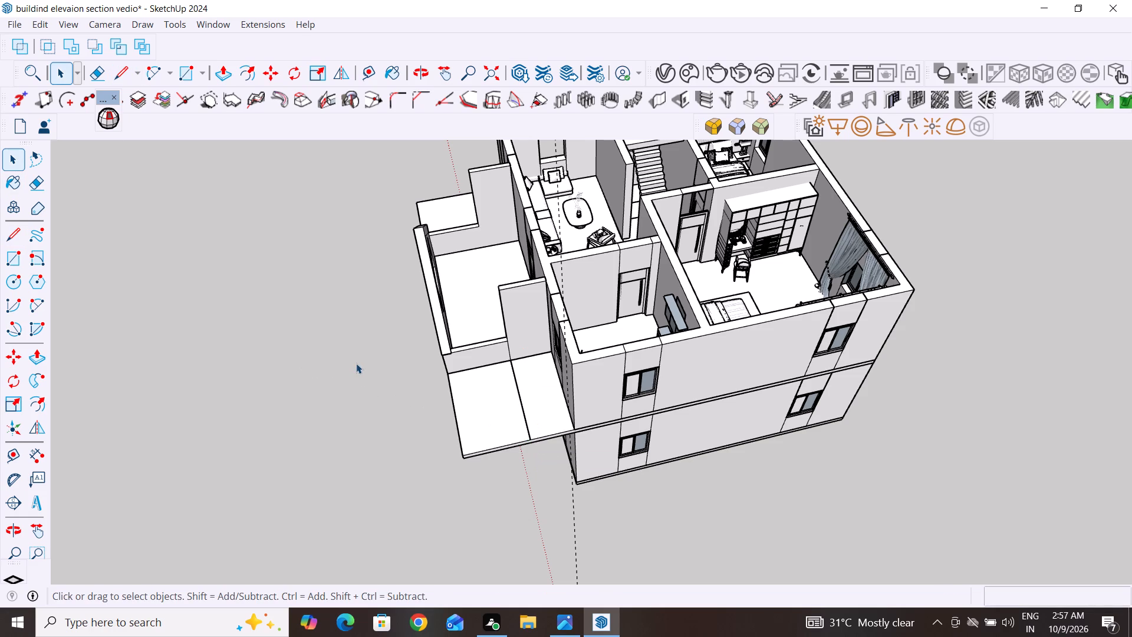
pyautogui.scroll(-2, 356, 363)
pyautogui.moveTo(370, 372); pyautogui.dragTo(445, 332, button='middle')
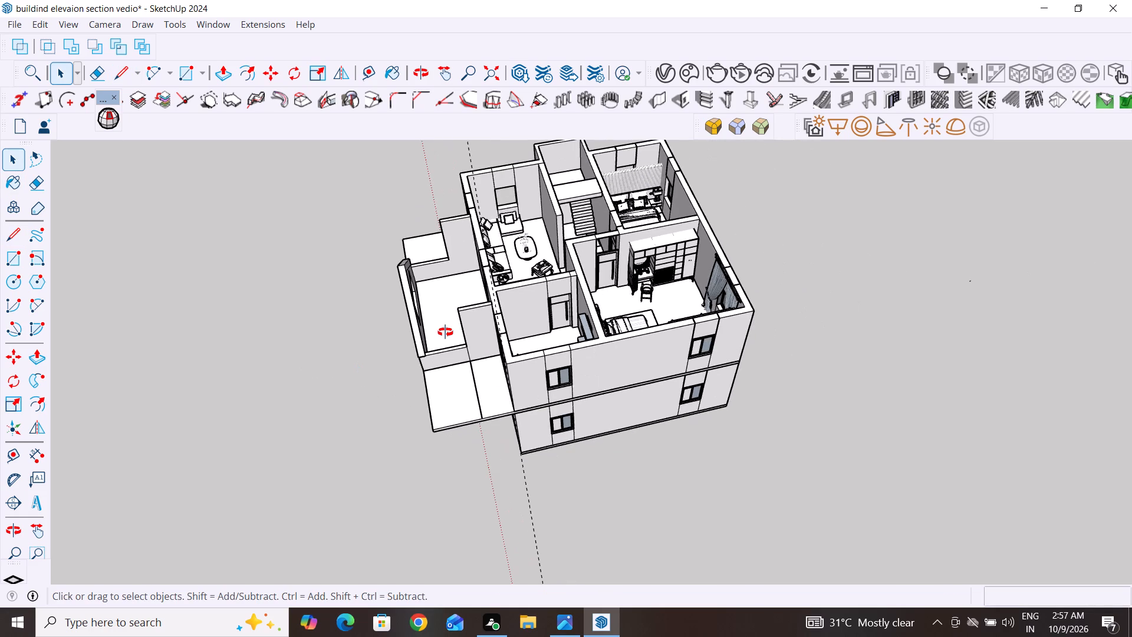
pyautogui.moveTo(445, 332); pyautogui.dragTo(469, 292, button='middle')
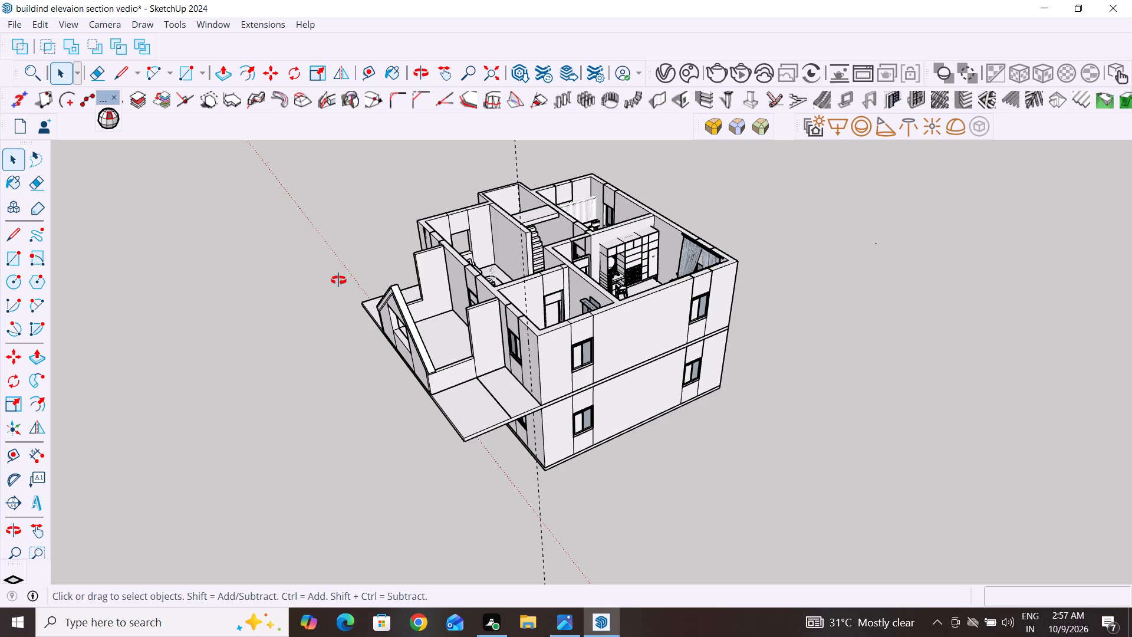
pyautogui.moveTo(333, 277); pyautogui.dragTo(507, 375, button='middle')
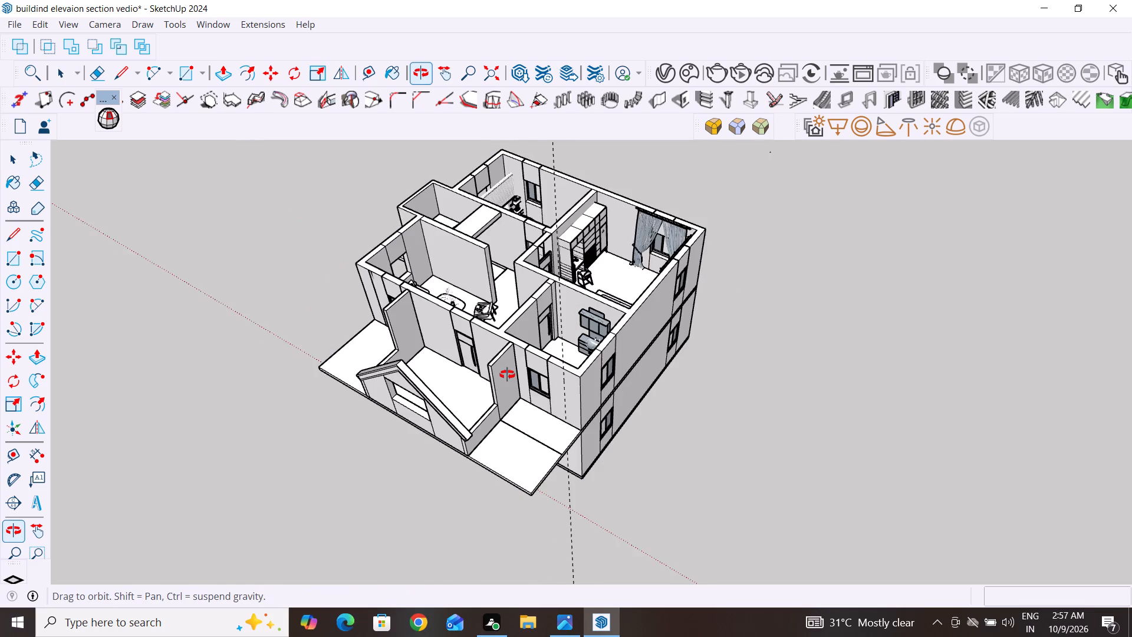
pyautogui.moveTo(507, 375); pyautogui.dragTo(564, 363, button='middle')
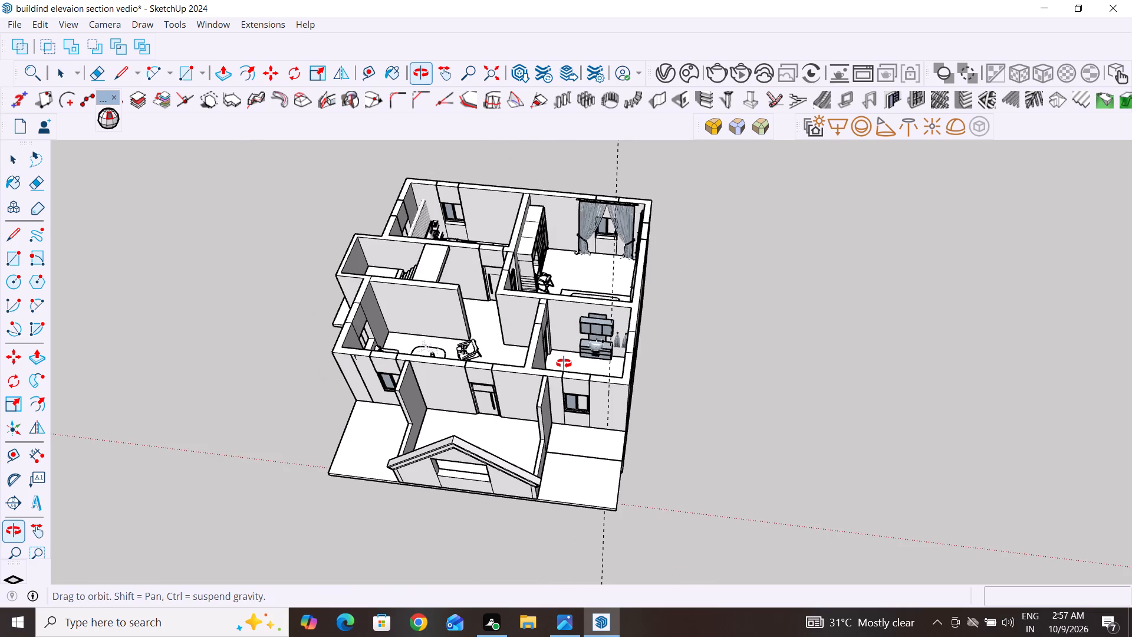
pyautogui.click(15, 236)
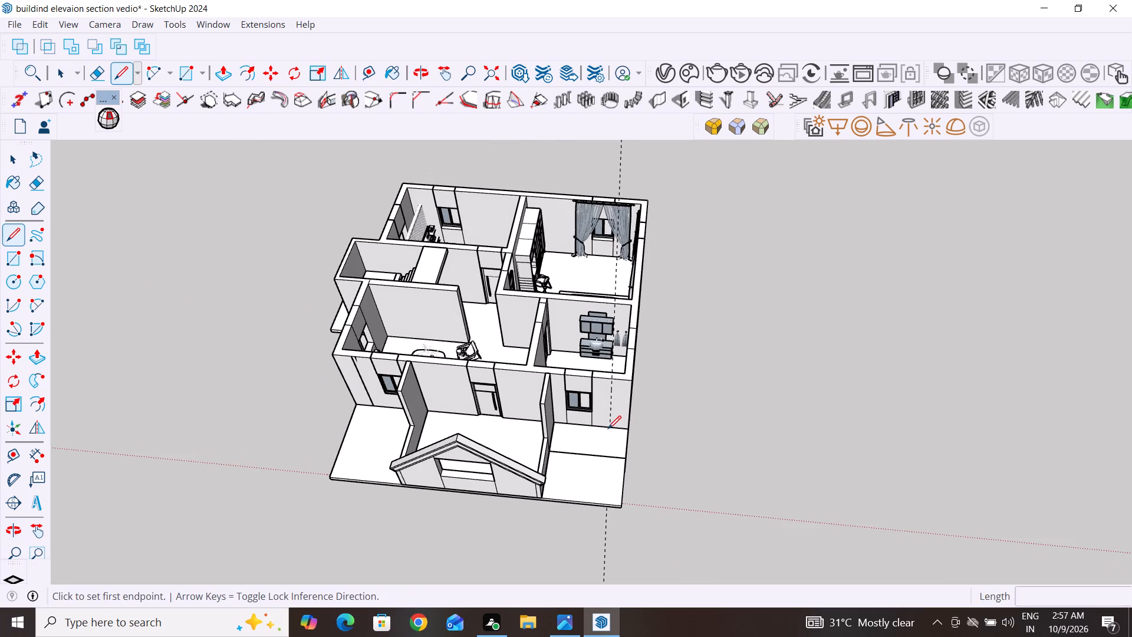
pyautogui.click(611, 428)
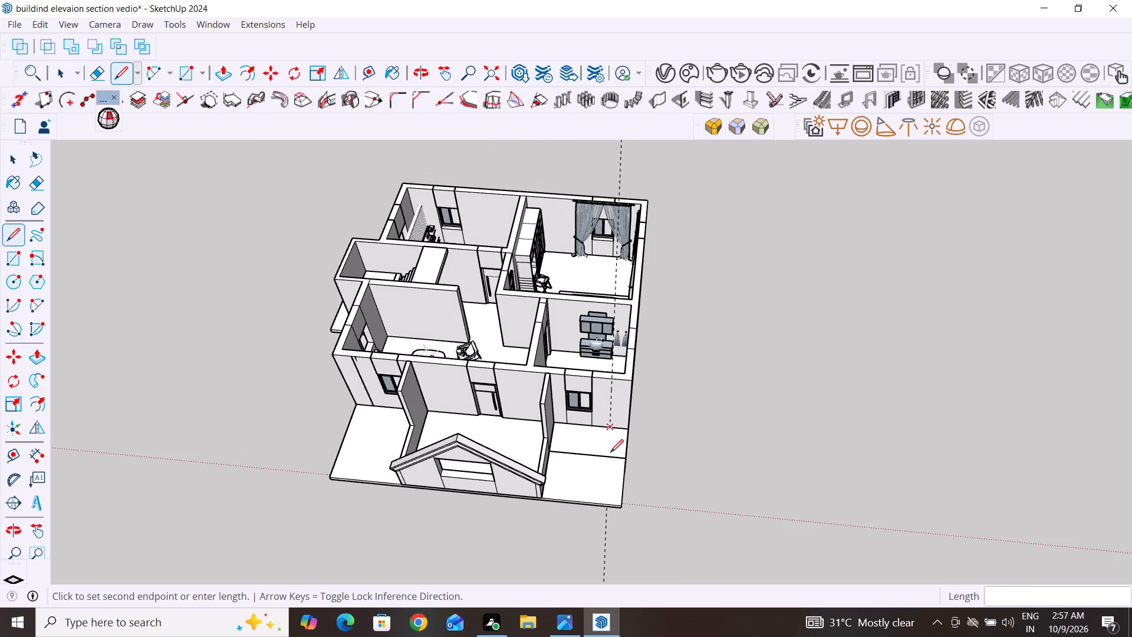
pyautogui.click(608, 455)
# On the slab at the opposite end, draw a line about 5' 9" long outward from the foot of the front wall's vertical line.
pyautogui.click(18, 234)
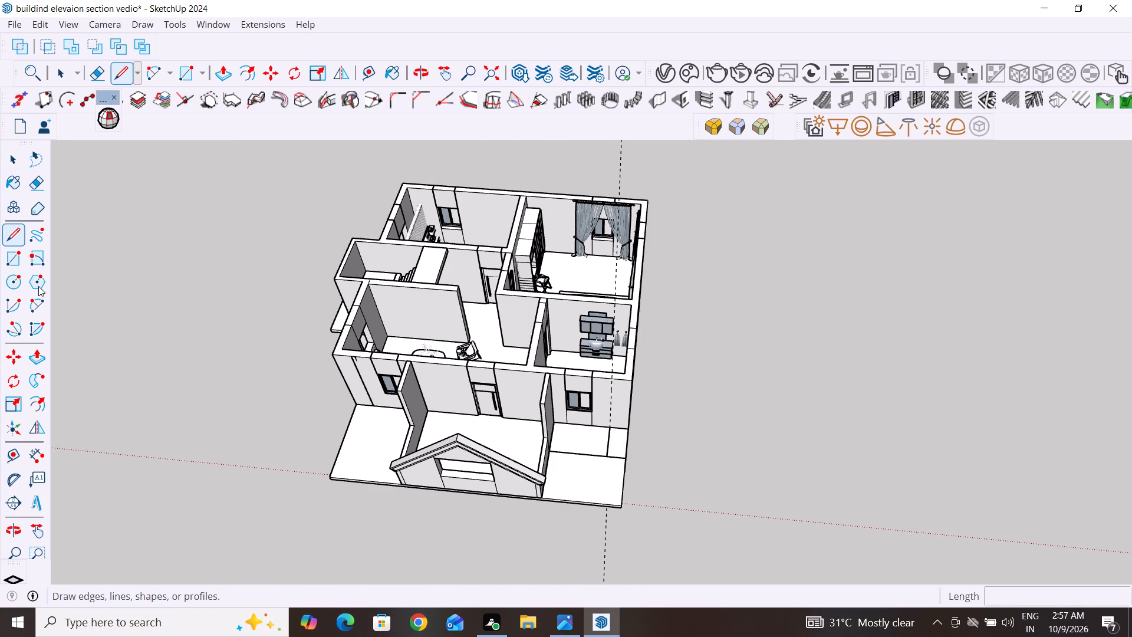
pyautogui.moveTo(232, 520); pyautogui.dragTo(673, 342, button='middle')
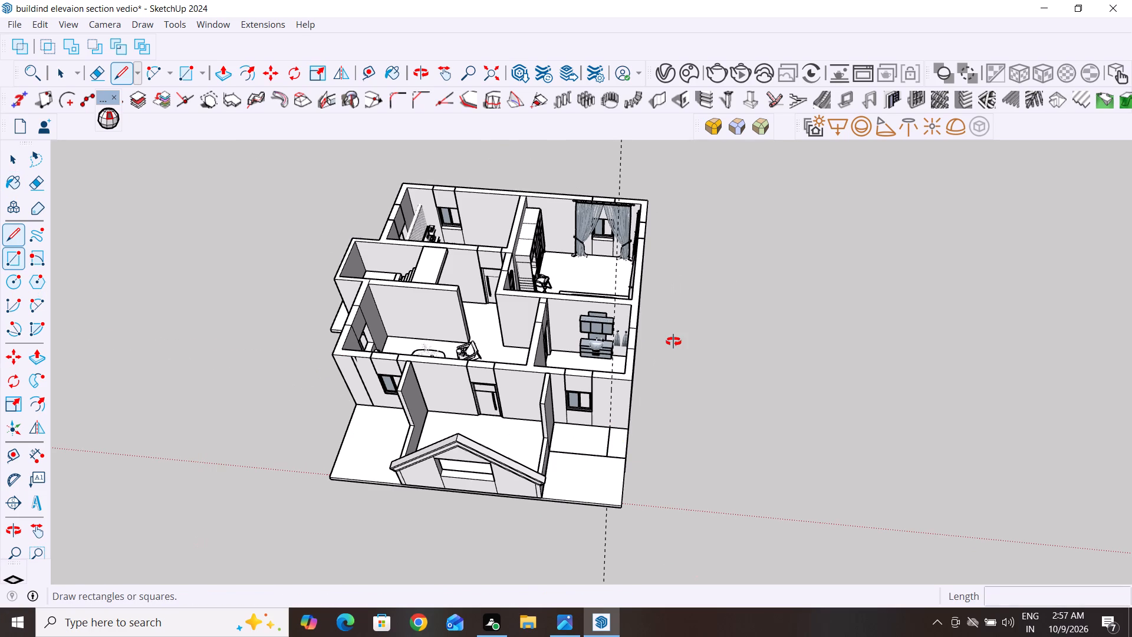
pyautogui.moveTo(673, 342); pyautogui.dragTo(755, 259, button='middle')
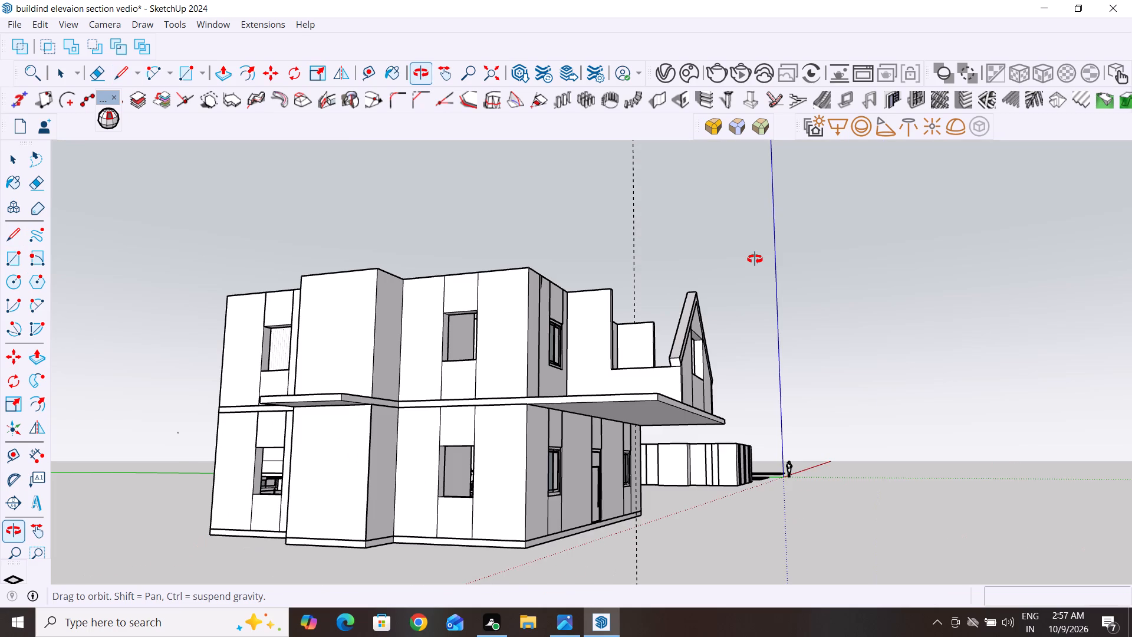
pyautogui.moveTo(755, 259); pyautogui.dragTo(483, 524, button='middle')
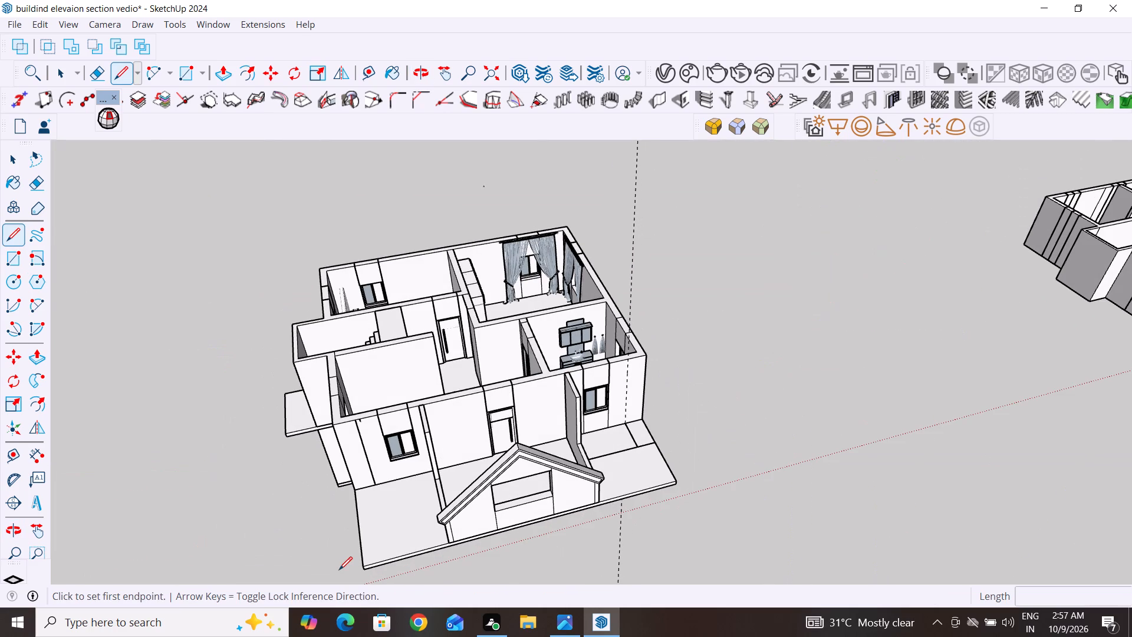
pyautogui.scroll(8, 341, 572)
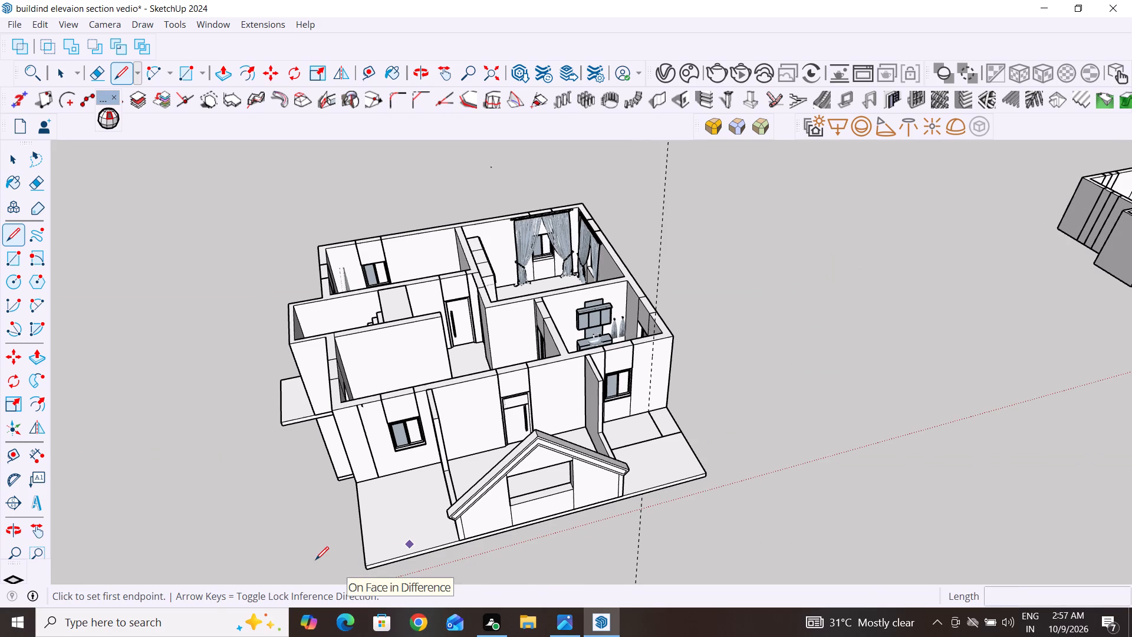
pyautogui.scroll(4, 310, 574)
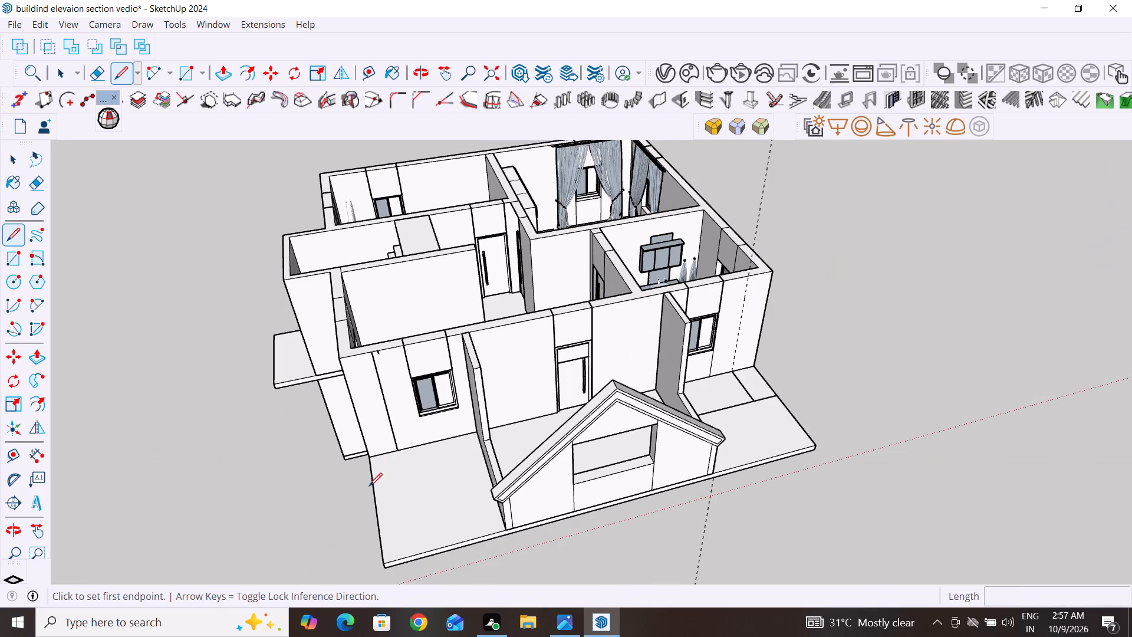
pyautogui.click(397, 449)
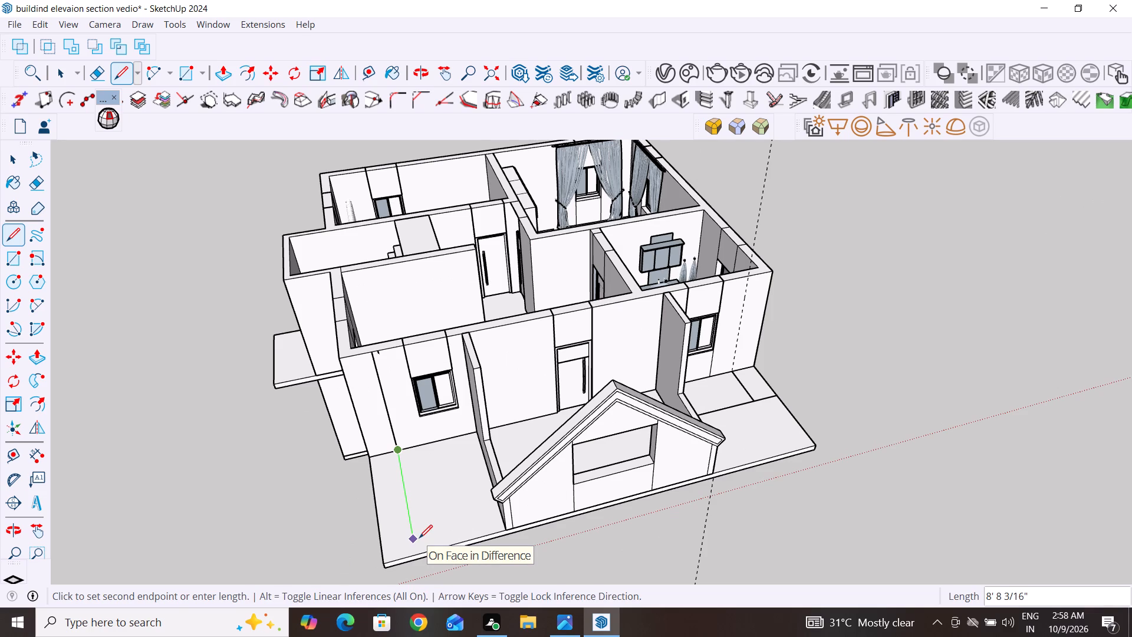
pyautogui.click(413, 506)
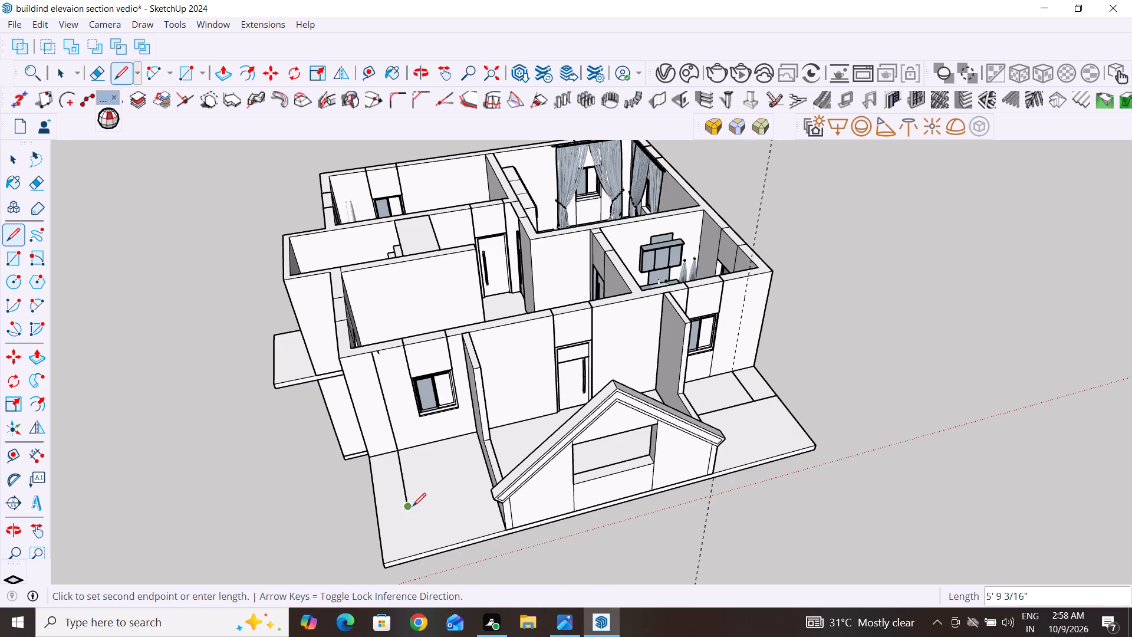
pyautogui.click(16, 155)
# Draw a 3' vertical line on this end's projecting side wall from the inner corner of its step down to the slab.
pyautogui.scroll(8, 389, 544)
pyautogui.moveTo(417, 520); pyautogui.dragTo(487, 484, button='middle')
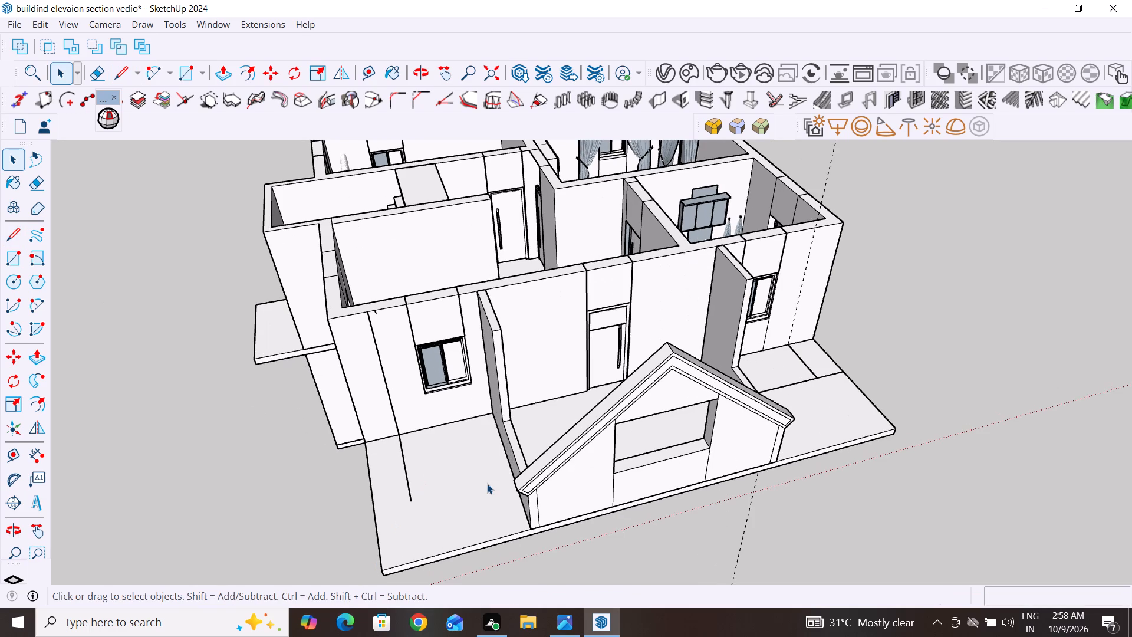
pyautogui.moveTo(487, 484); pyautogui.dragTo(621, 377, button='middle')
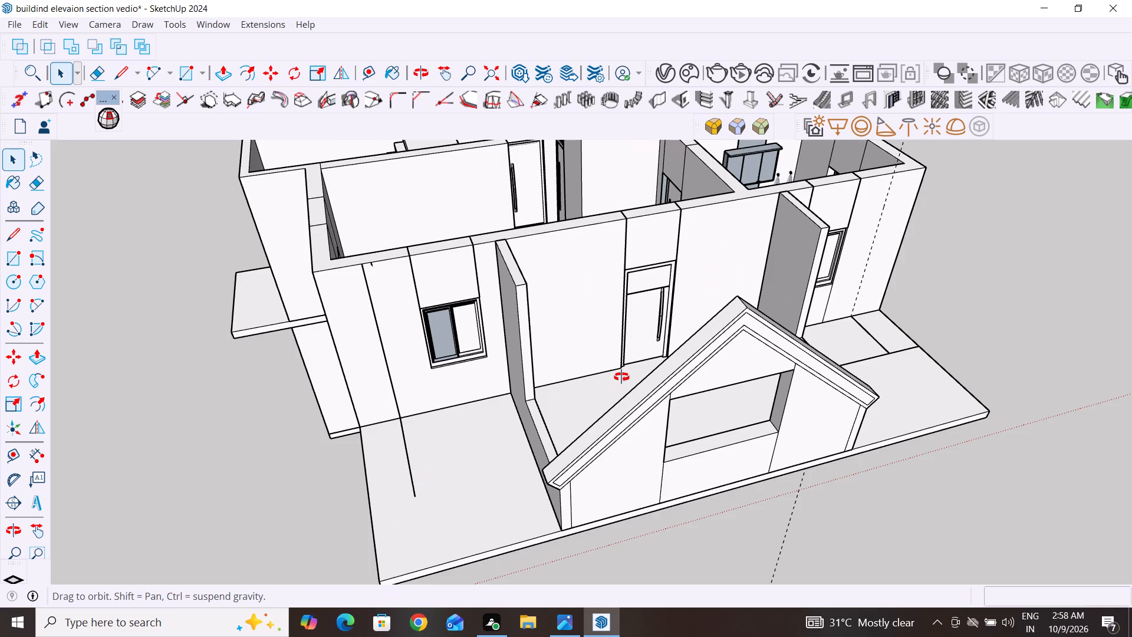
pyautogui.moveTo(621, 377); pyautogui.dragTo(627, 380, button='middle')
pyautogui.click(17, 233)
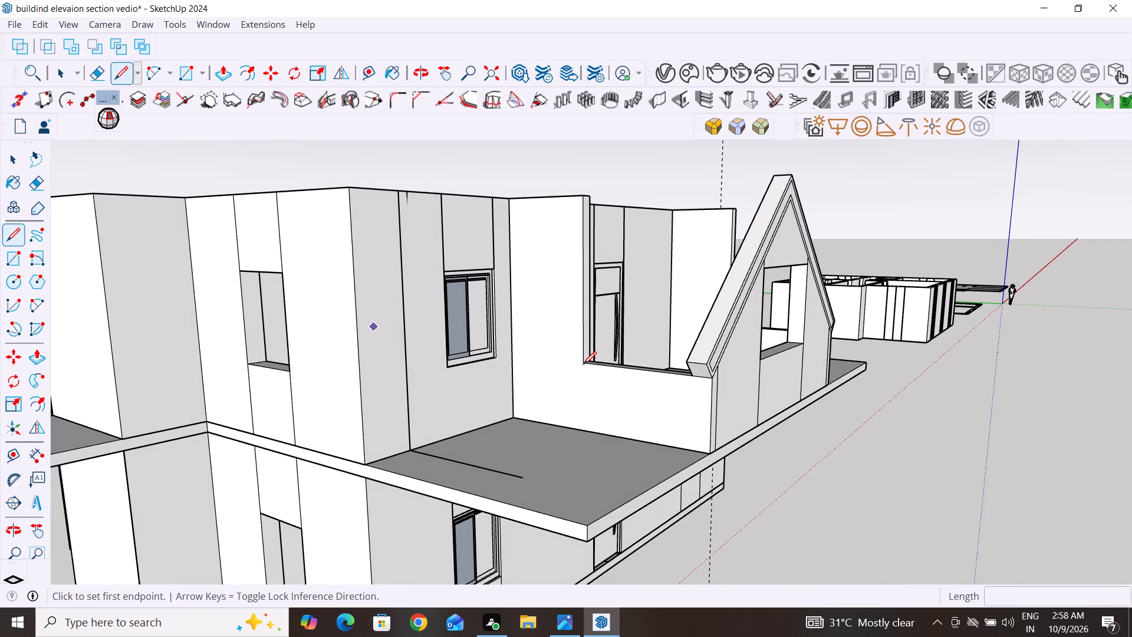
pyautogui.click(583, 365)
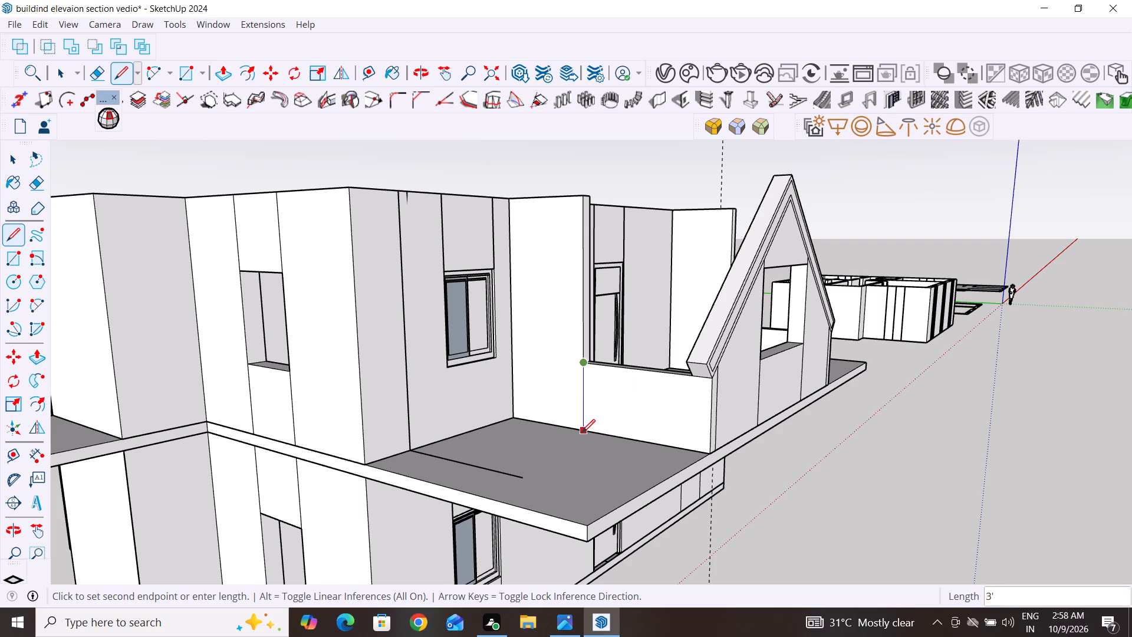
pyautogui.click(582, 432)
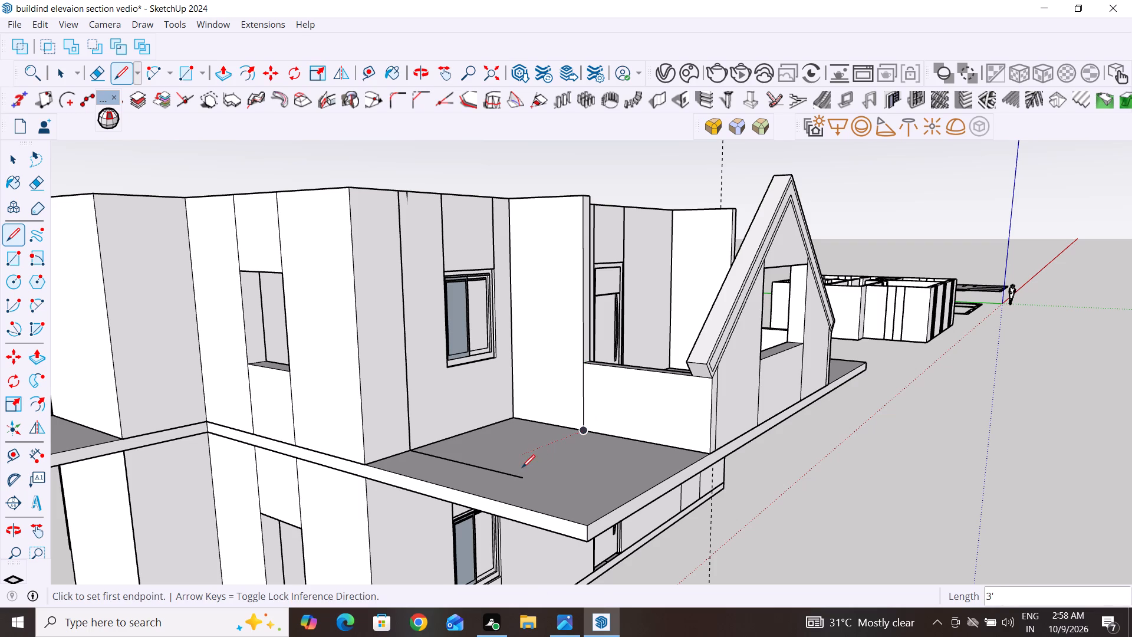
# Draw a line about 6' 3" long across the slab from the foot of the 3' line to the outward line.
pyautogui.click(584, 434)
pyautogui.click(482, 470)
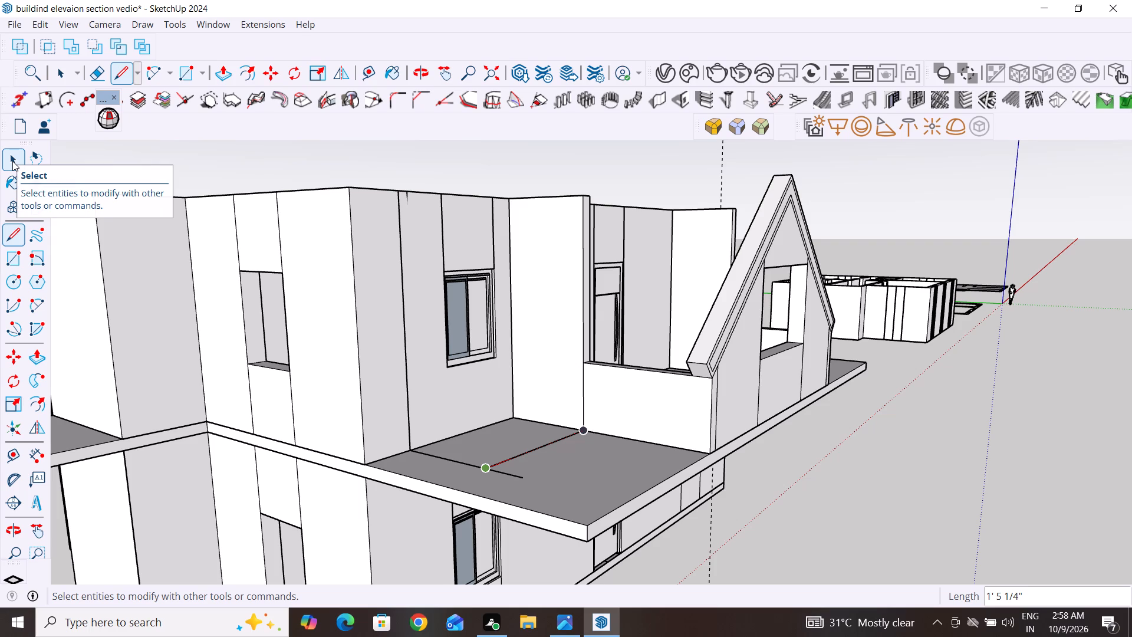
pyautogui.click(17, 160)
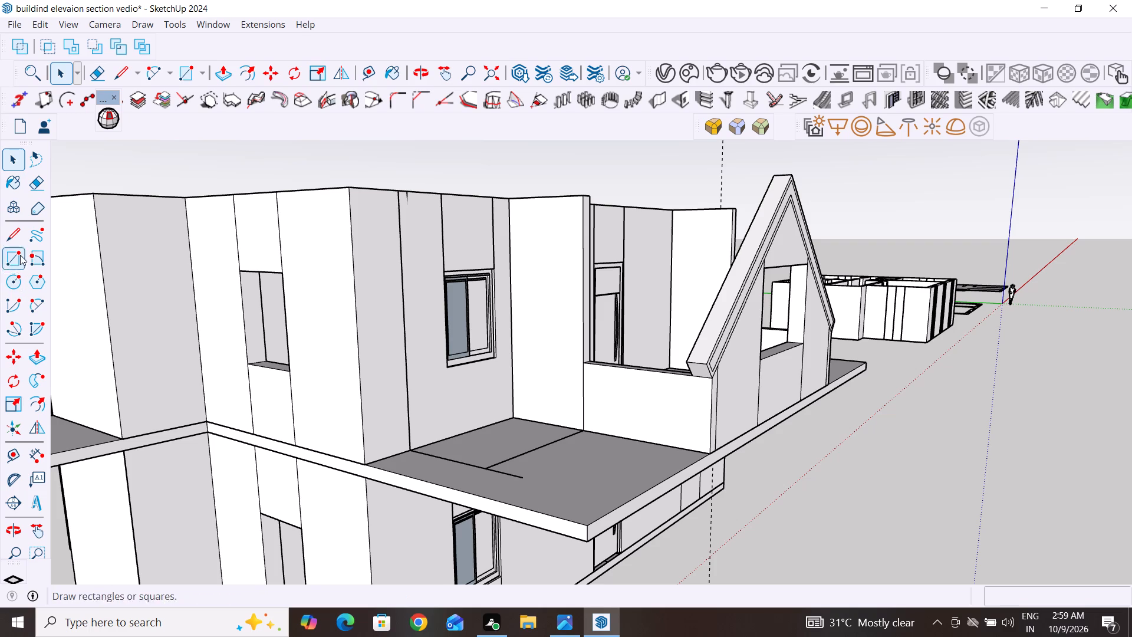
# Erase the end of the outward slab line that overshoots the new cross line.
pyautogui.click(37, 192)
pyautogui.moveTo(525, 474); pyautogui.dragTo(510, 488)
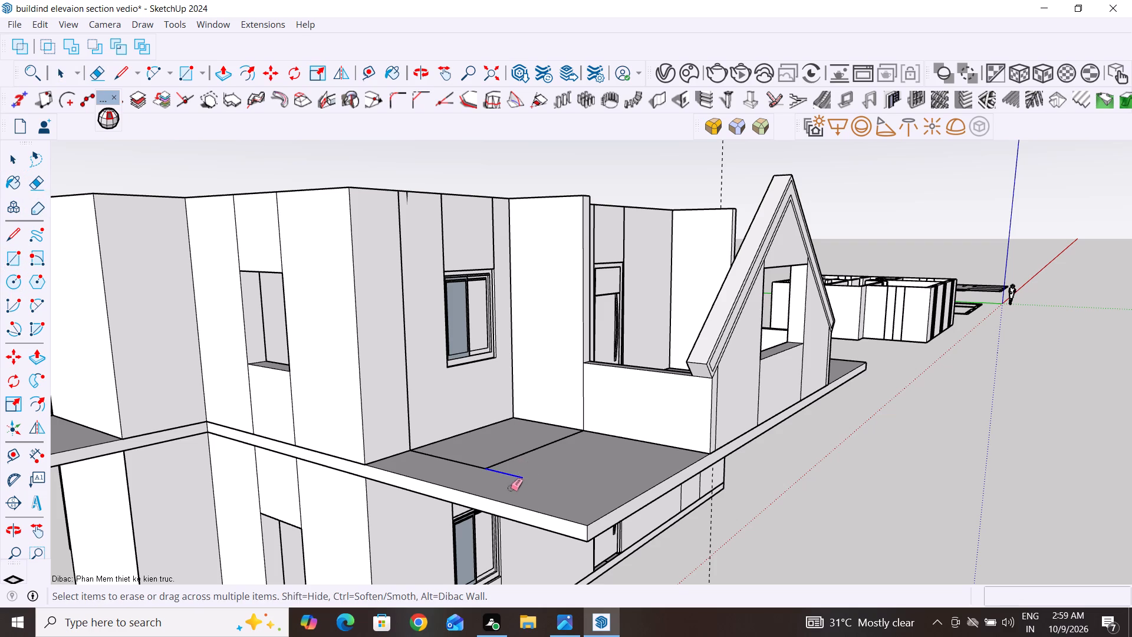
# On the other end's slab, erase the cross line segment between the 4' line and the slab's outer edge.
pyautogui.scroll(-3, 486, 490)
pyautogui.moveTo(853, 469); pyautogui.dragTo(853, 475, button='middle')
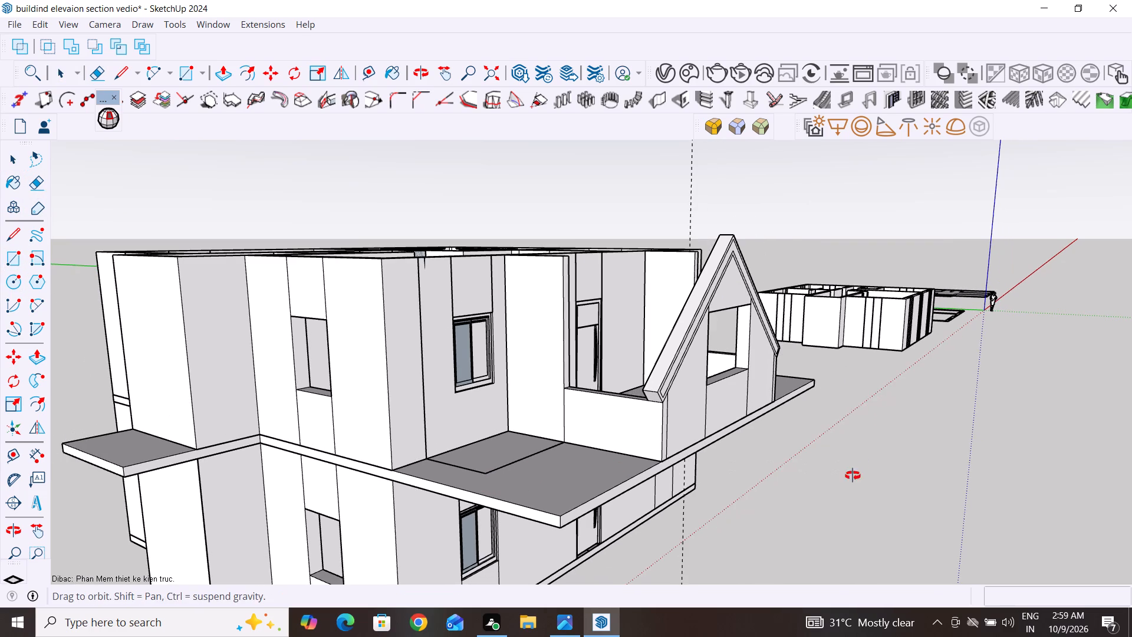
pyautogui.moveTo(853, 475); pyautogui.dragTo(401, 557, button='middle')
pyautogui.moveTo(863, 526); pyautogui.dragTo(850, 540)
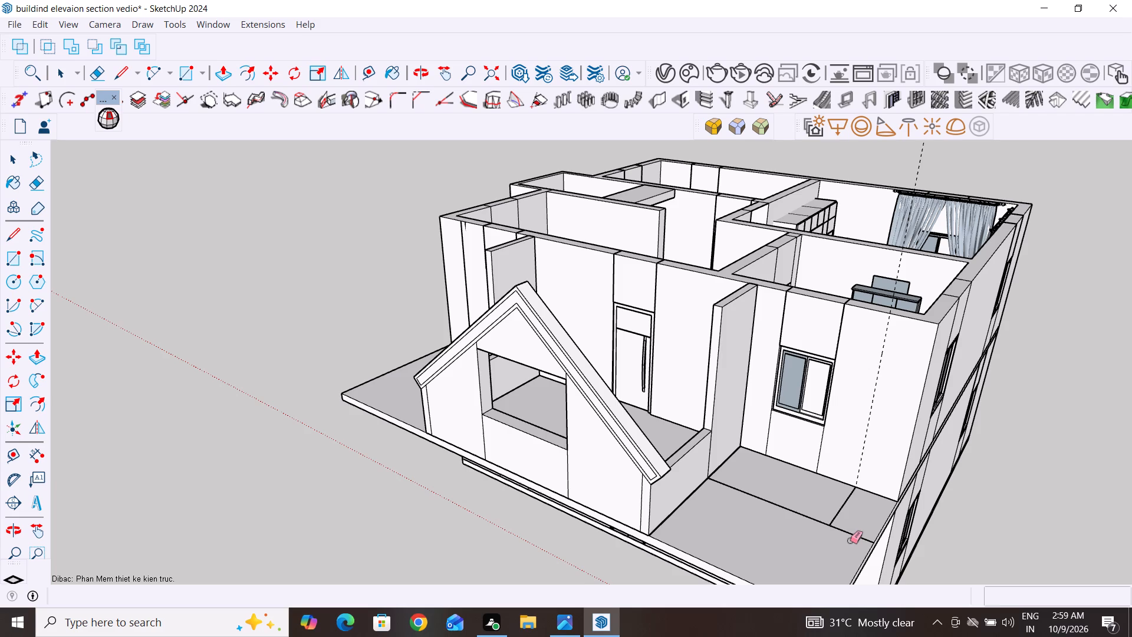
pyautogui.click(855, 534)
pyautogui.click(18, 161)
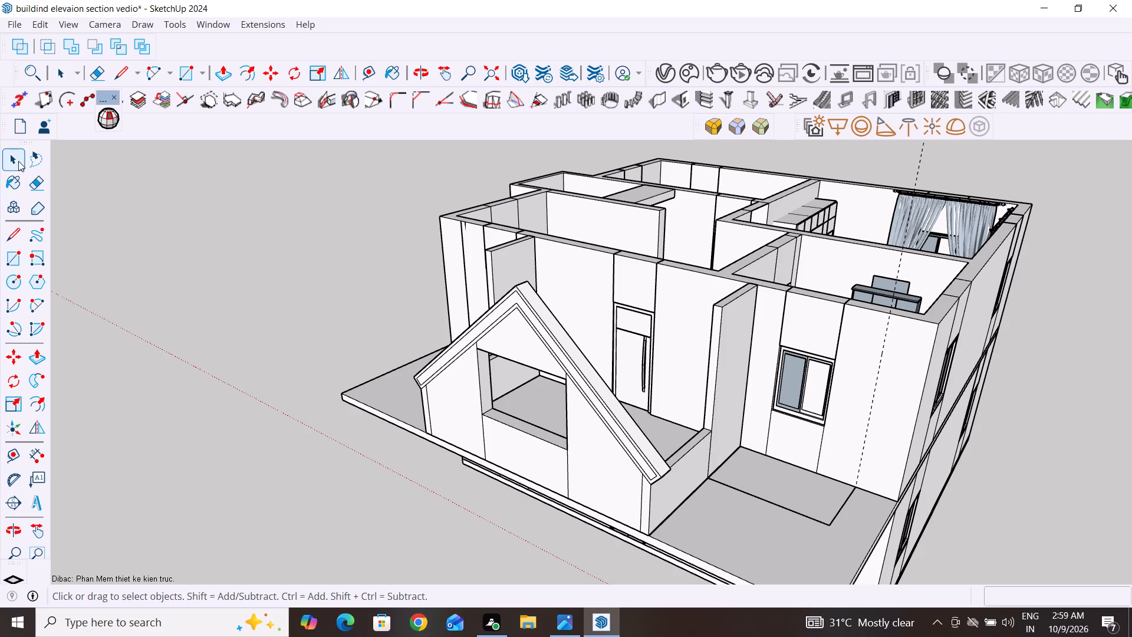
pyautogui.click(243, 291)
# Push/Pull the back face of the gable's sloped border 5' 2" back to the house's main front wall.
pyautogui.scroll(-5, 264, 295)
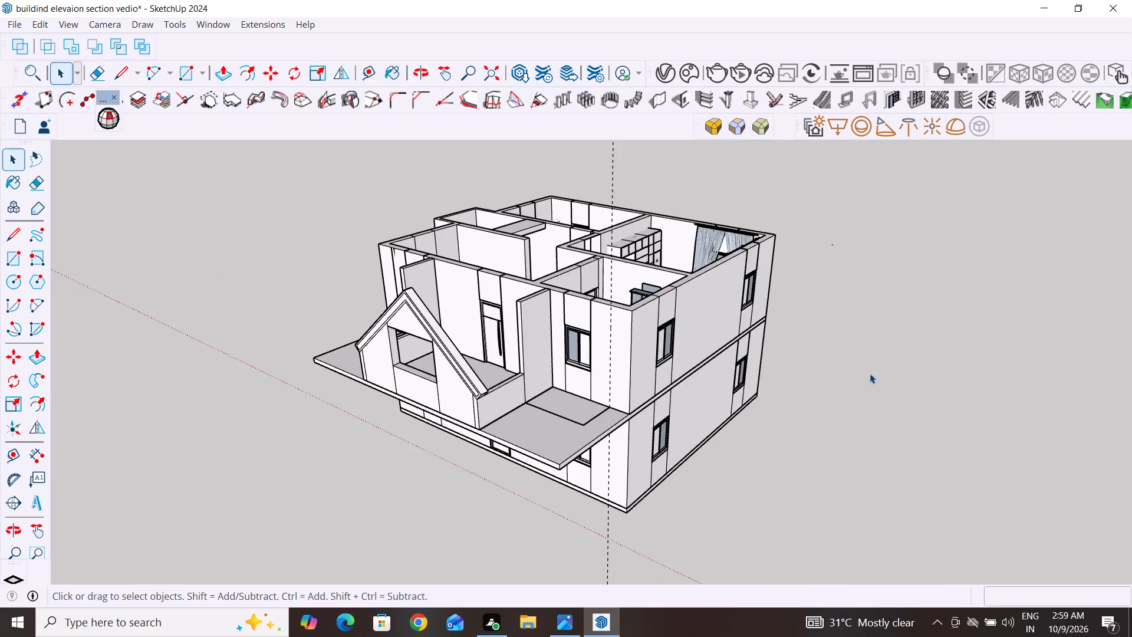
pyautogui.moveTo(897, 359); pyautogui.dragTo(321, 400, button='middle')
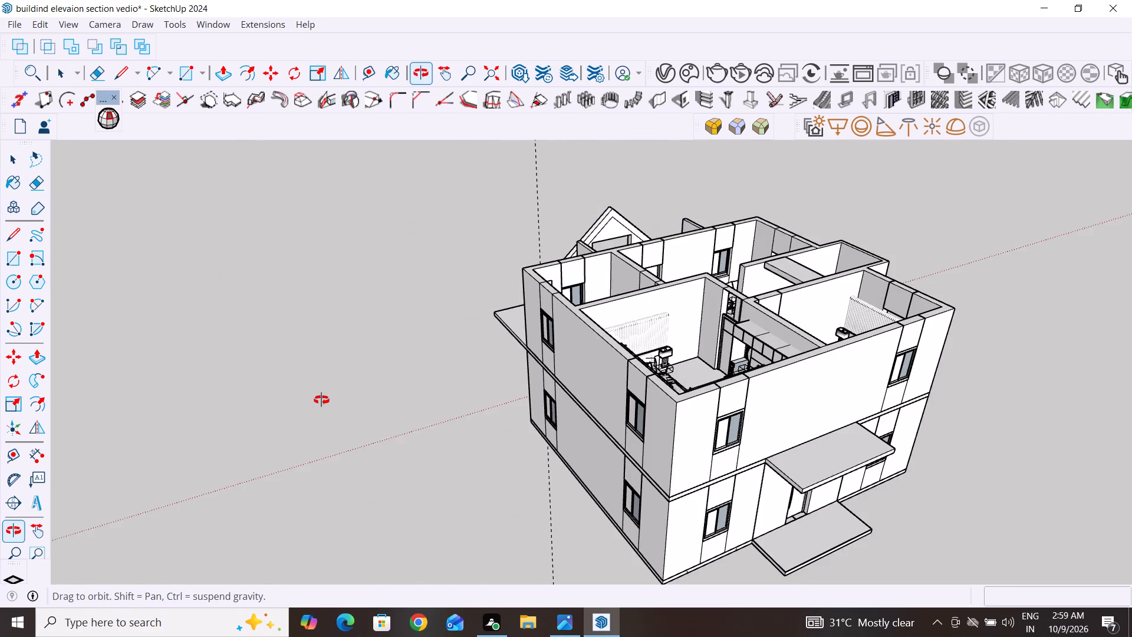
pyautogui.moveTo(321, 400); pyautogui.dragTo(445, 441, button='middle')
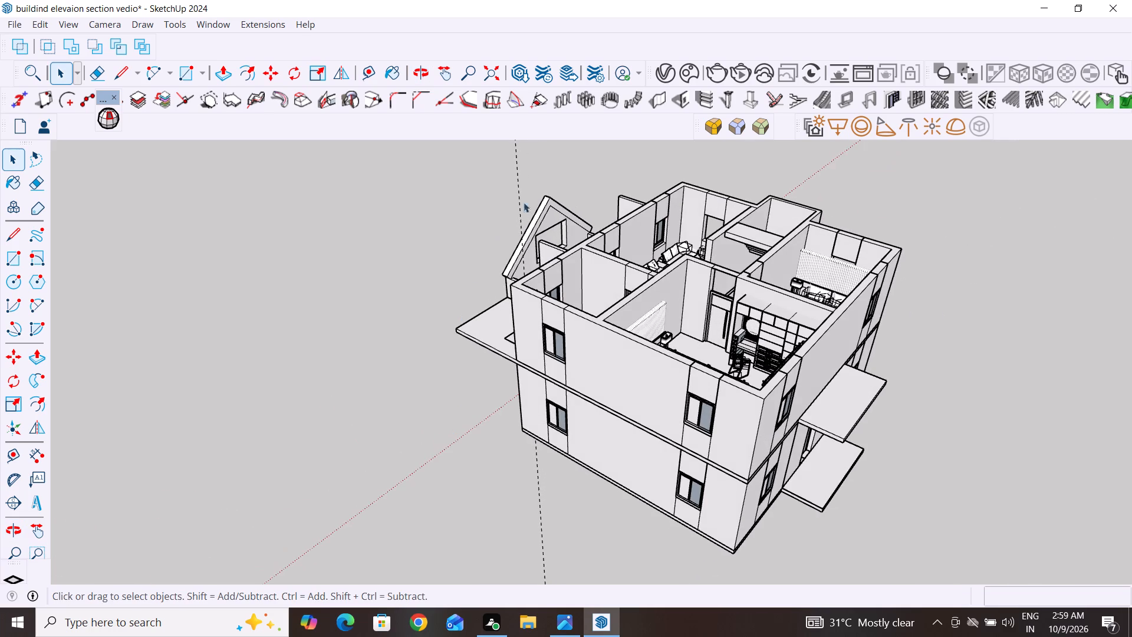
pyautogui.scroll(8, 525, 198)
pyautogui.scroll(4, 560, 275)
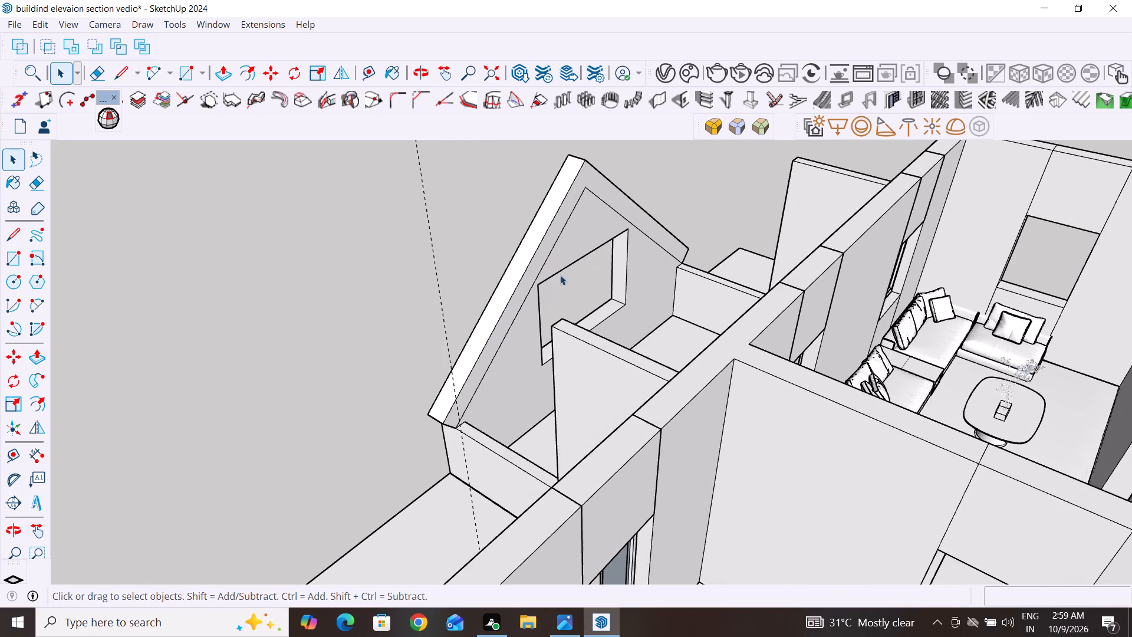
pyautogui.click(528, 280)
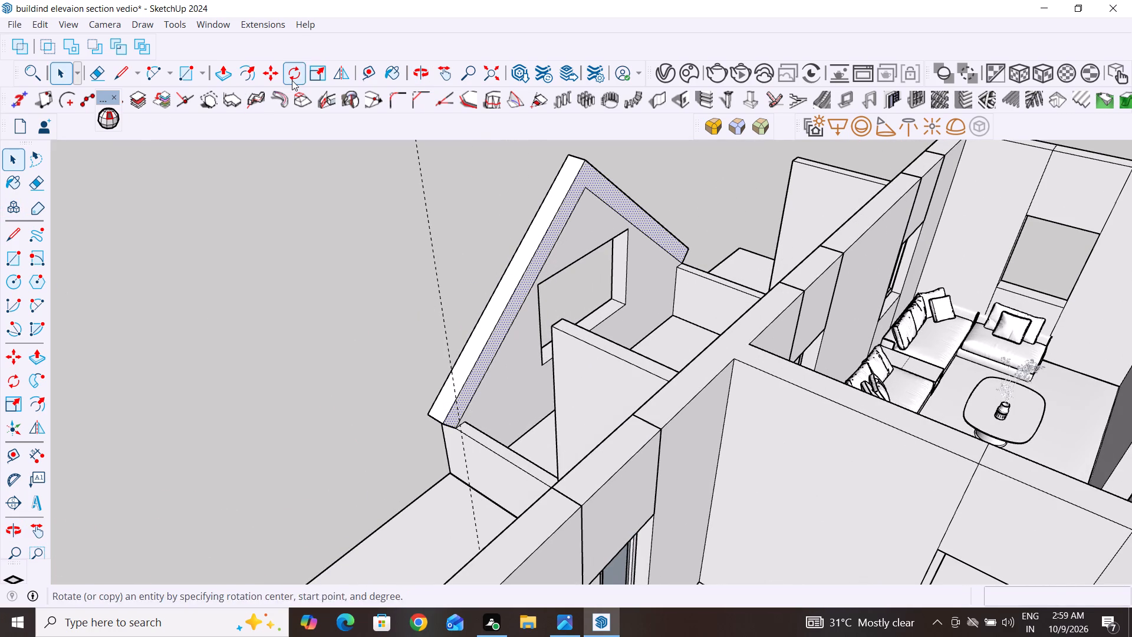
pyautogui.click(222, 79)
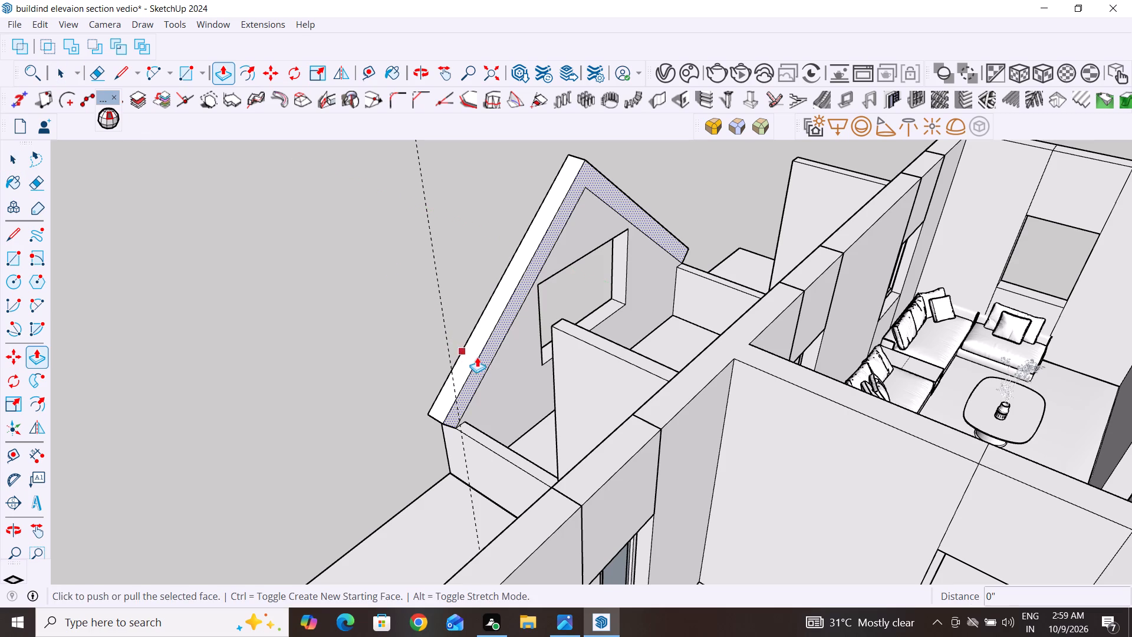
pyautogui.click(488, 353)
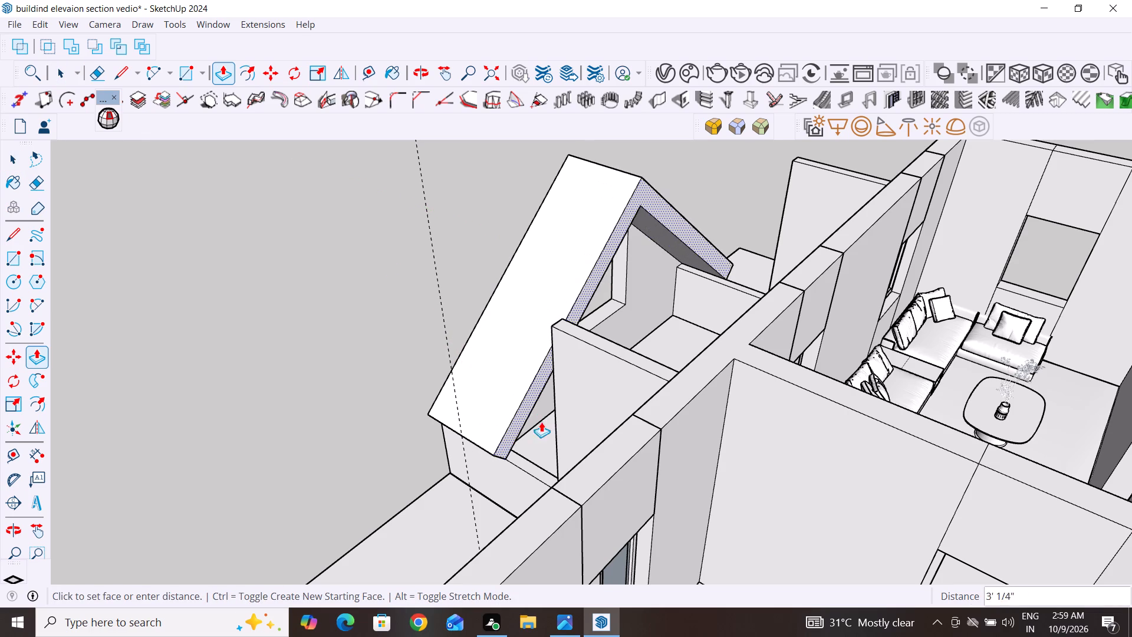
pyautogui.click(555, 474)
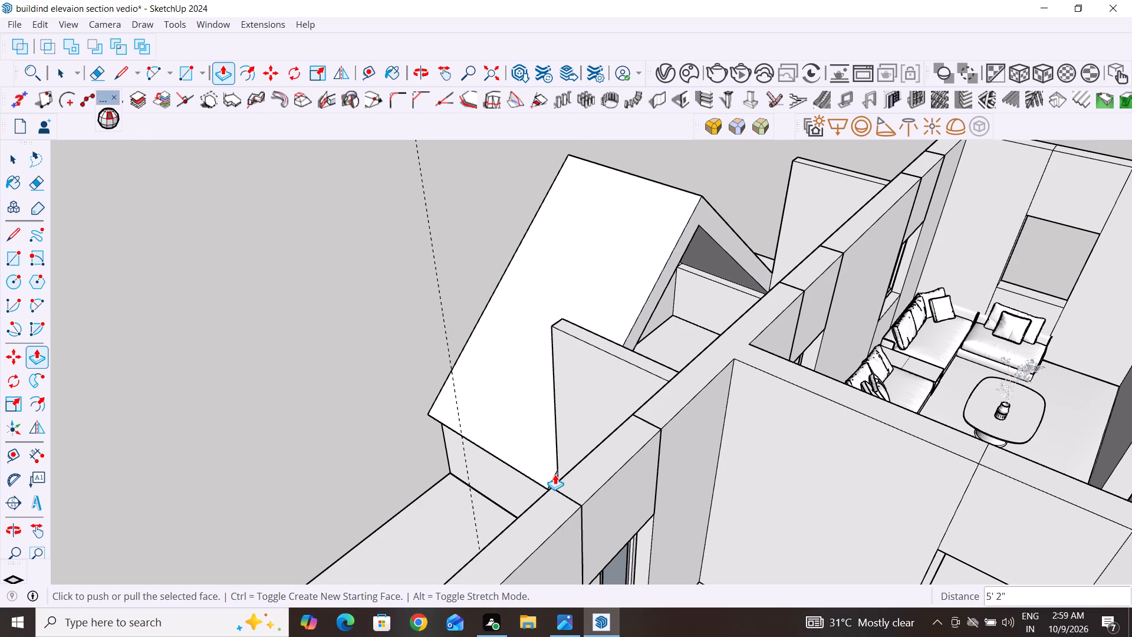
pyautogui.click(8, 163)
pyautogui.click(209, 295)
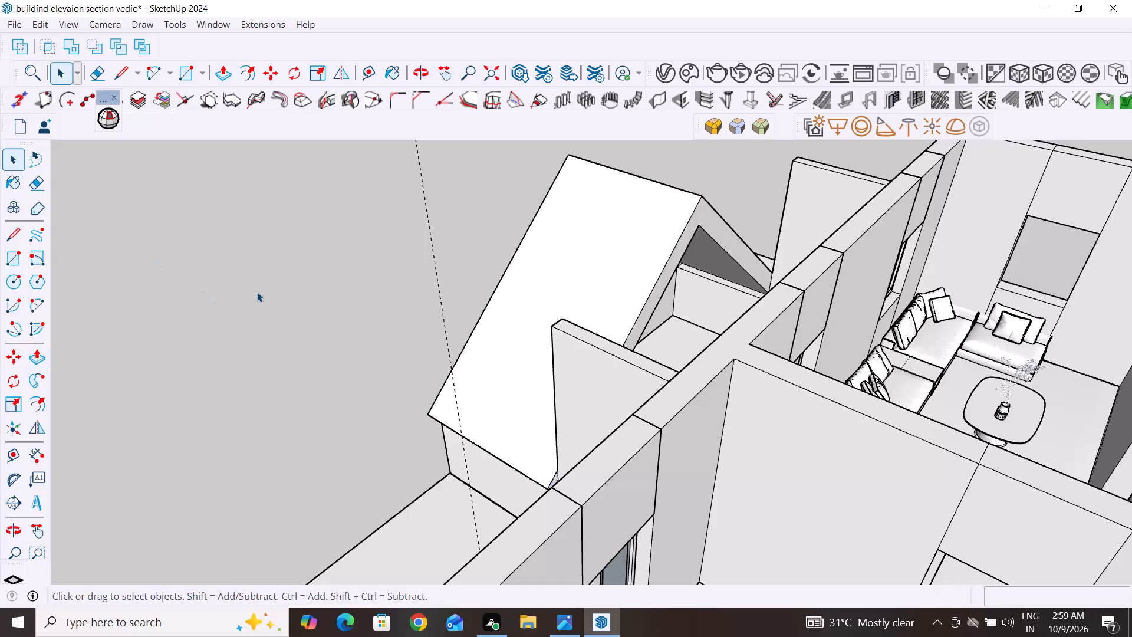
# Examine the extended gable roof and the rectangle on the end slab from above, the side and the front.
pyautogui.scroll(-8, 637, 263)
pyautogui.moveTo(538, 391); pyautogui.dragTo(679, 467, button='middle')
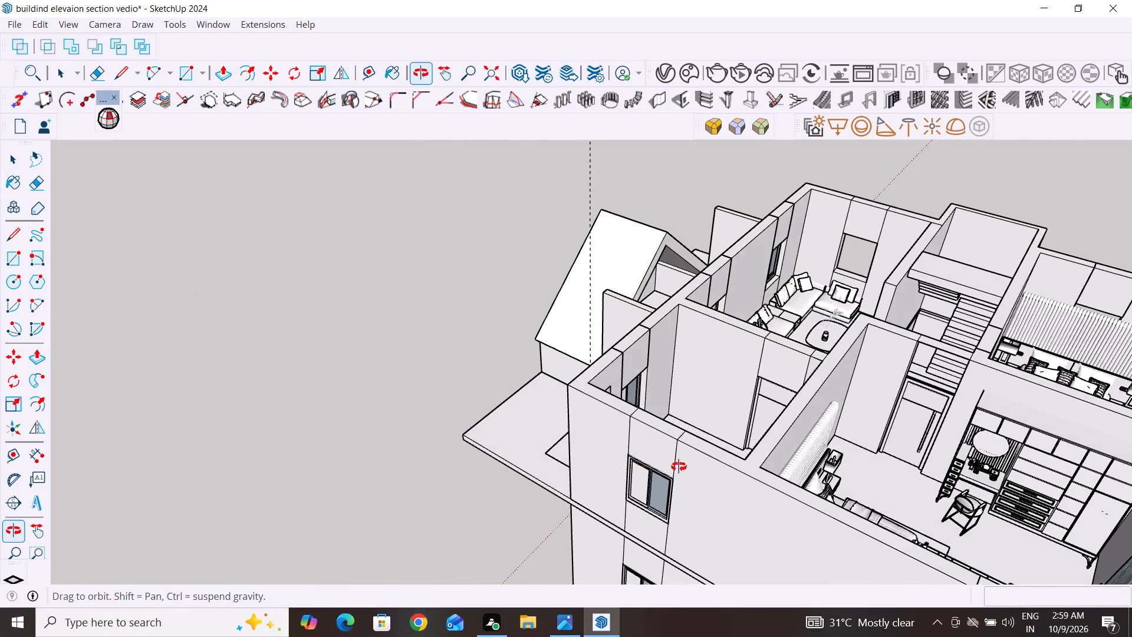
pyautogui.moveTo(679, 467); pyautogui.dragTo(748, 455, button='middle')
pyautogui.scroll(2, 700, 455)
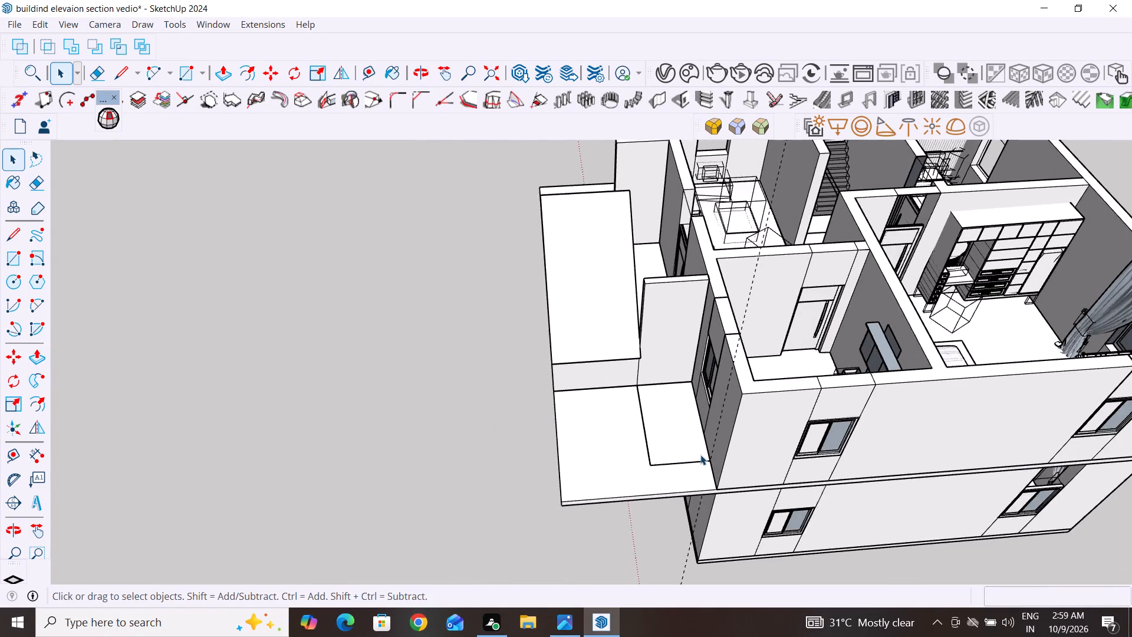
pyautogui.scroll(5, 700, 455)
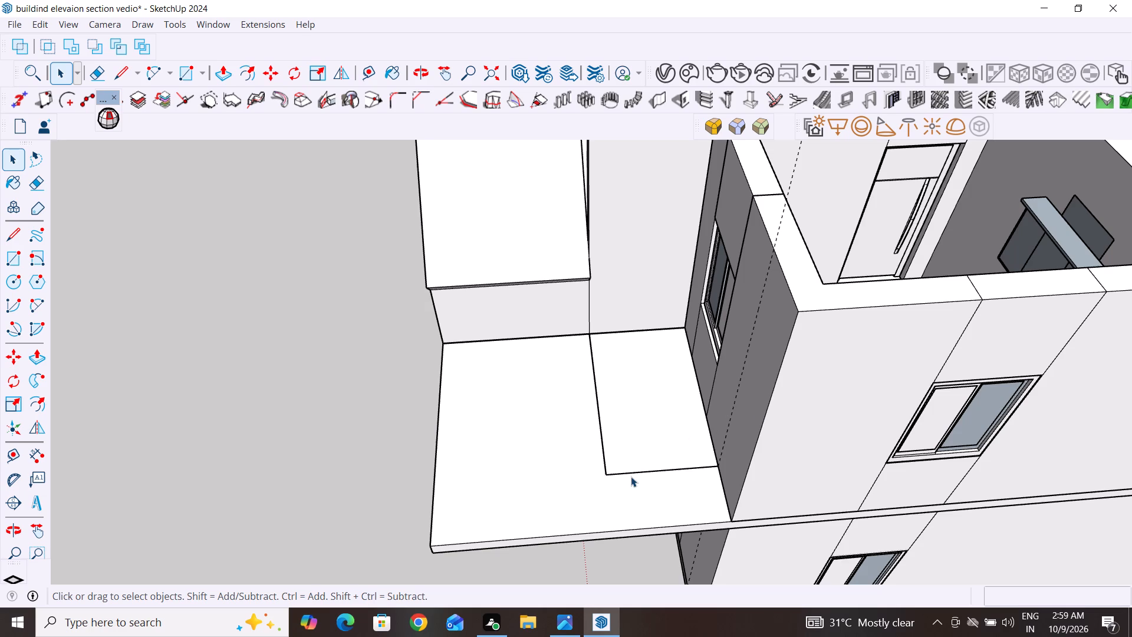
pyautogui.scroll(-3, 631, 477)
pyautogui.scroll(-3, 549, 439)
pyautogui.moveTo(554, 441); pyautogui.dragTo(682, 412, button='middle')
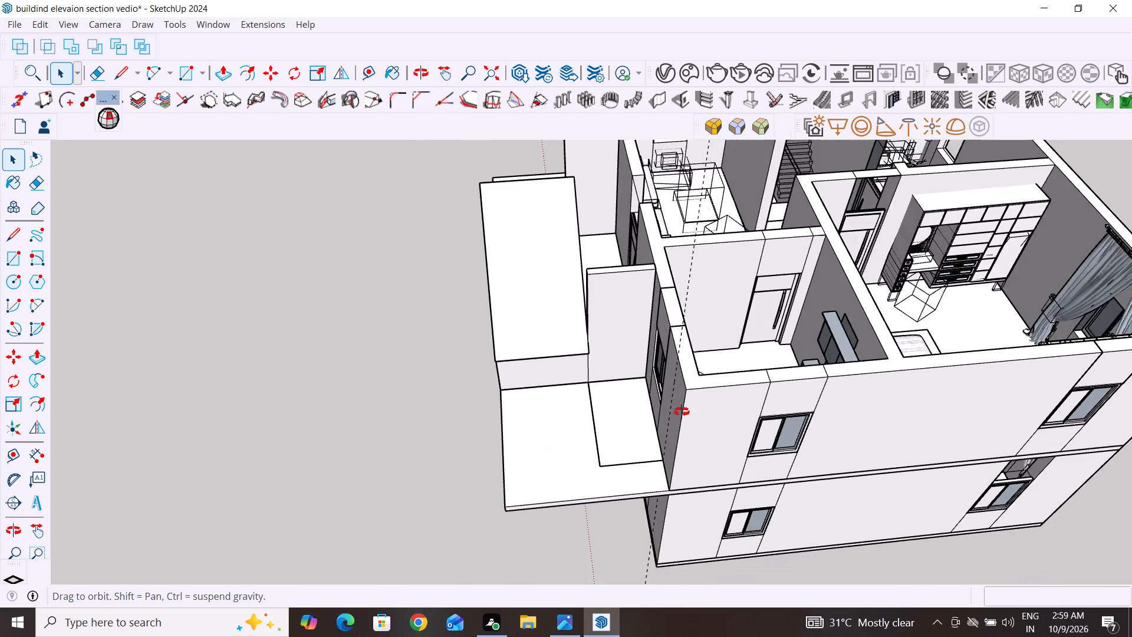
pyautogui.moveTo(682, 412); pyautogui.dragTo(774, 244, button='middle')
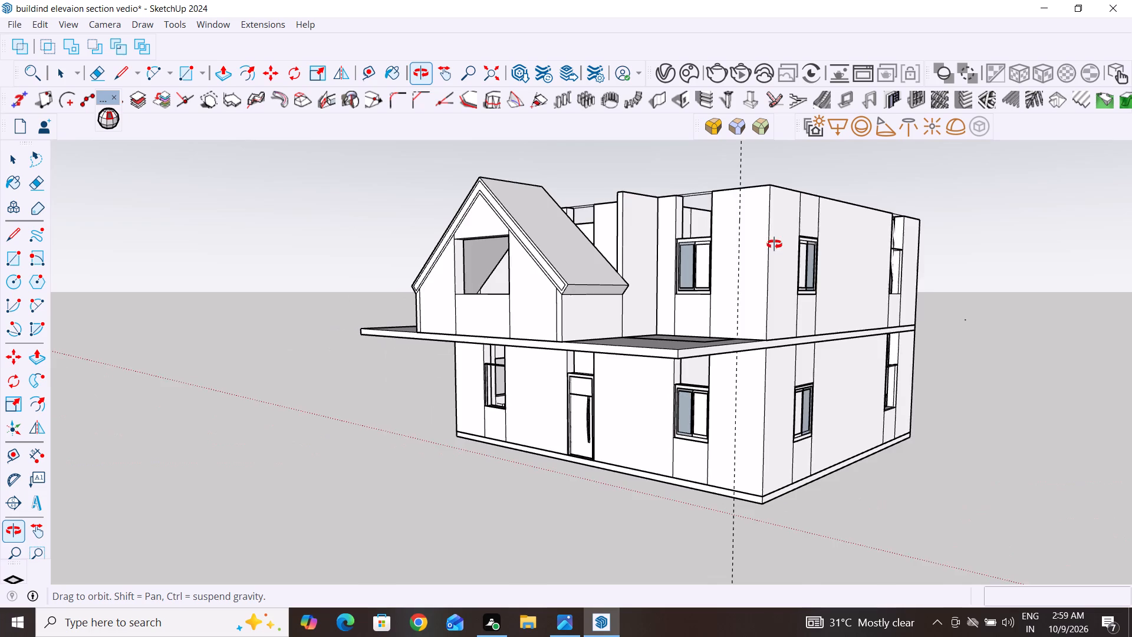
pyautogui.moveTo(774, 244); pyautogui.dragTo(906, 234, button='middle')
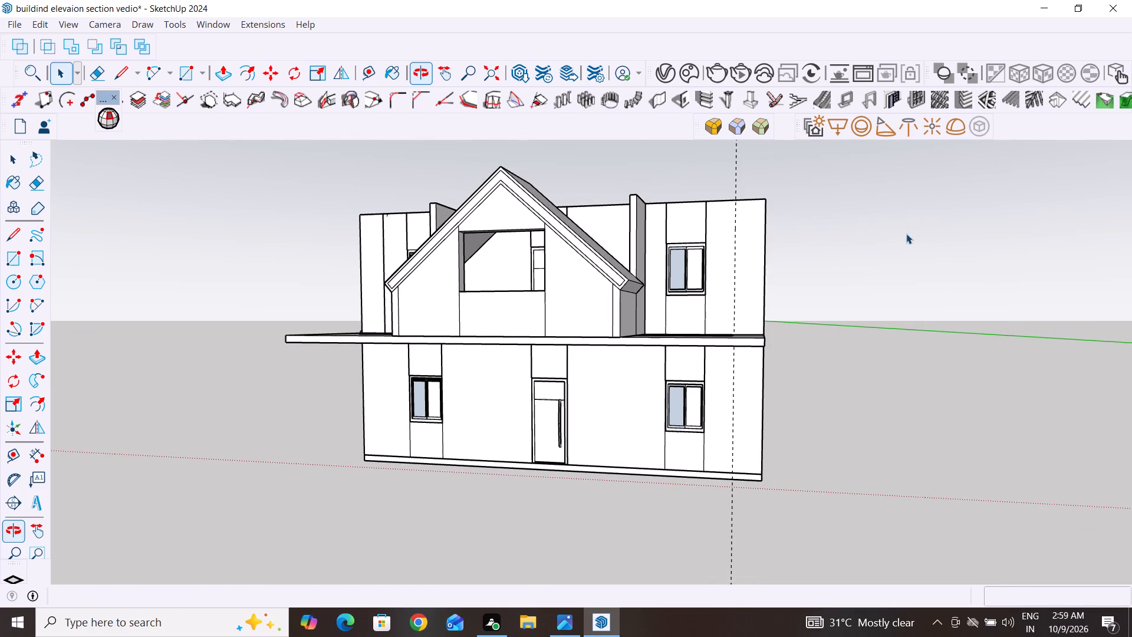
# Place guides 6" inside the outward line and the cross line of the rectangle on the other end's slab.
pyautogui.scroll(2, 384, 236)
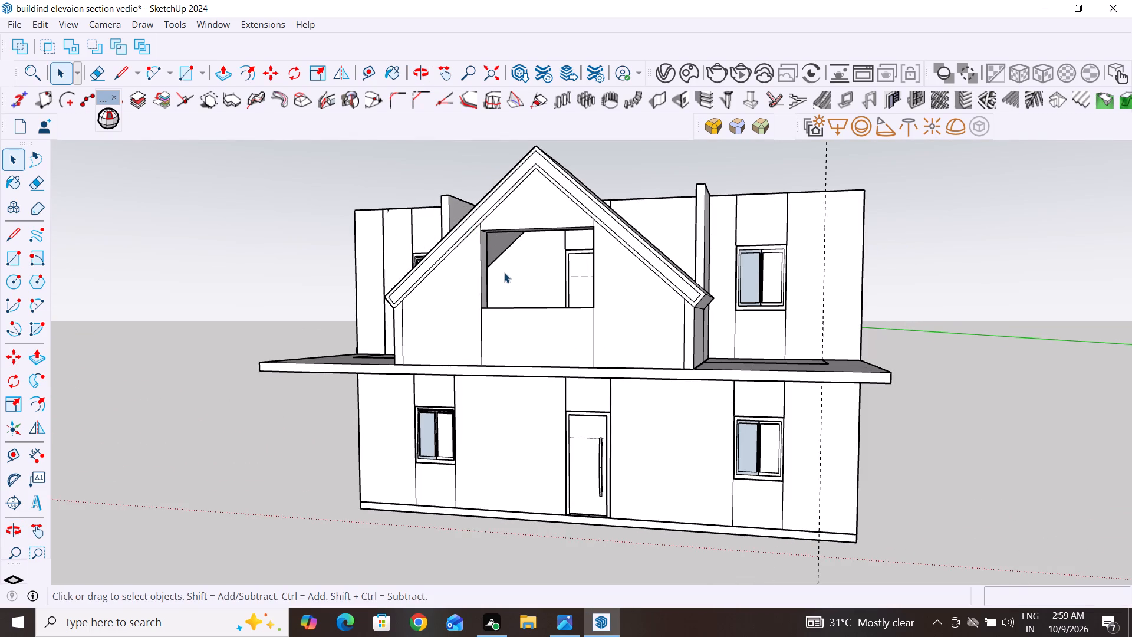
pyautogui.scroll(3, 436, 228)
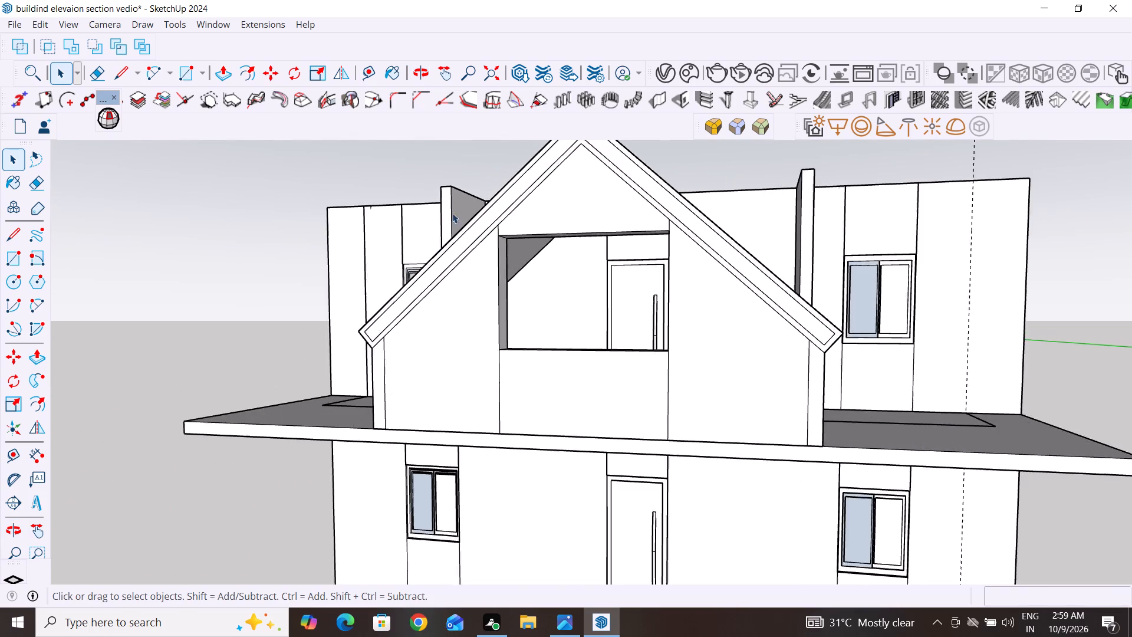
pyautogui.scroll(1, 458, 216)
pyautogui.moveTo(462, 222); pyautogui.dragTo(512, 287, button='middle')
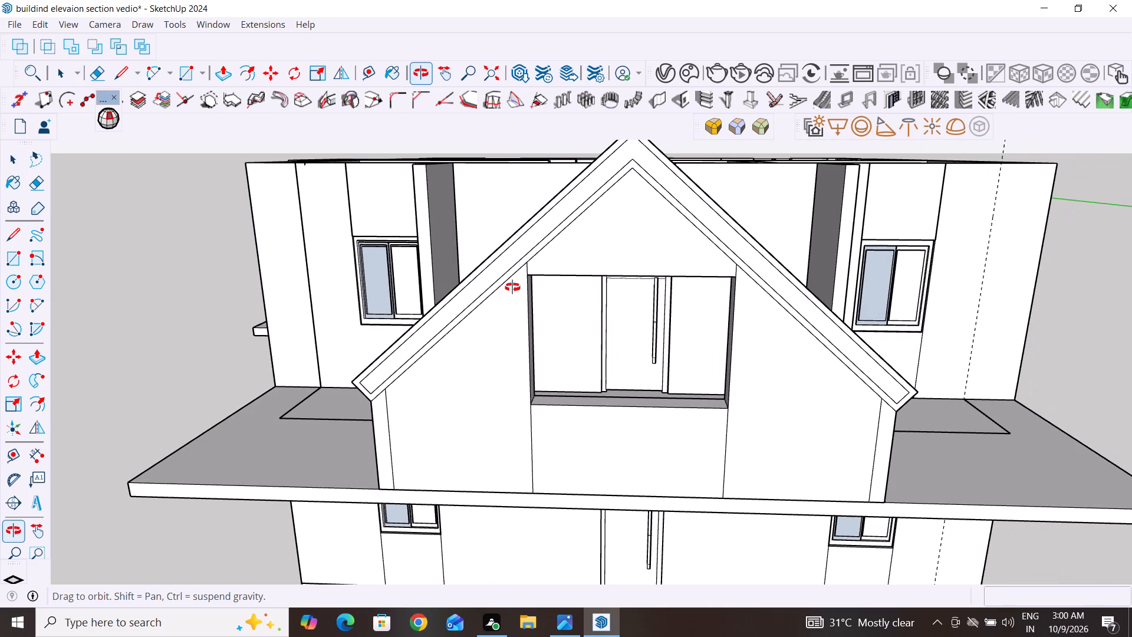
pyautogui.moveTo(512, 287); pyautogui.dragTo(513, 286, button='middle')
pyautogui.scroll(3, 362, 228)
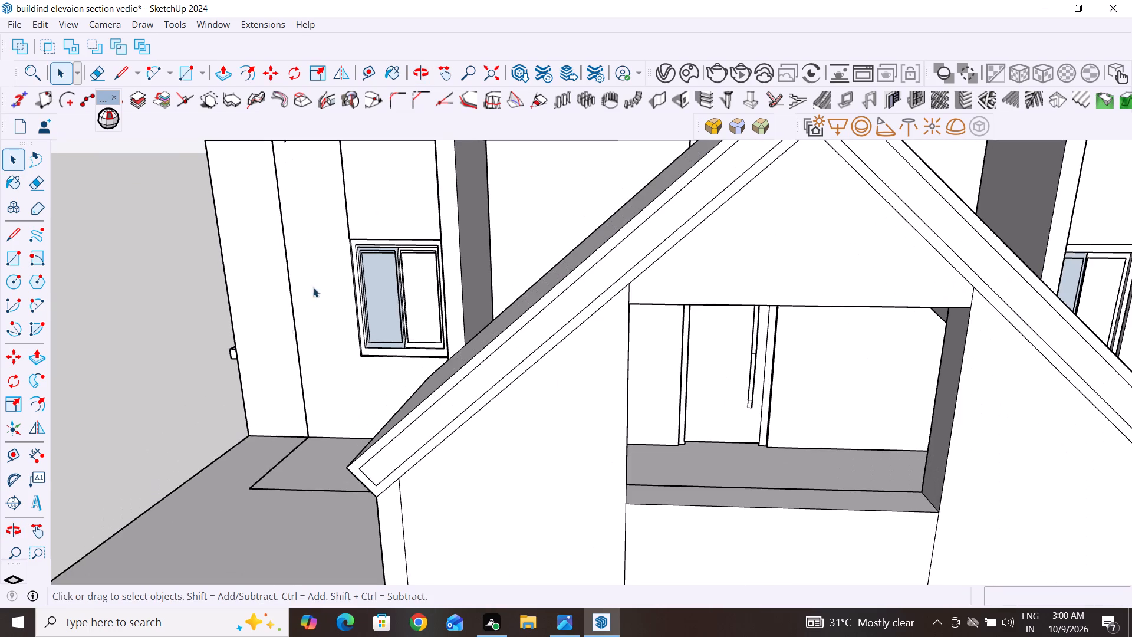
pyautogui.scroll(-3, 282, 384)
pyautogui.moveTo(281, 439); pyautogui.dragTo(316, 560, button='middle')
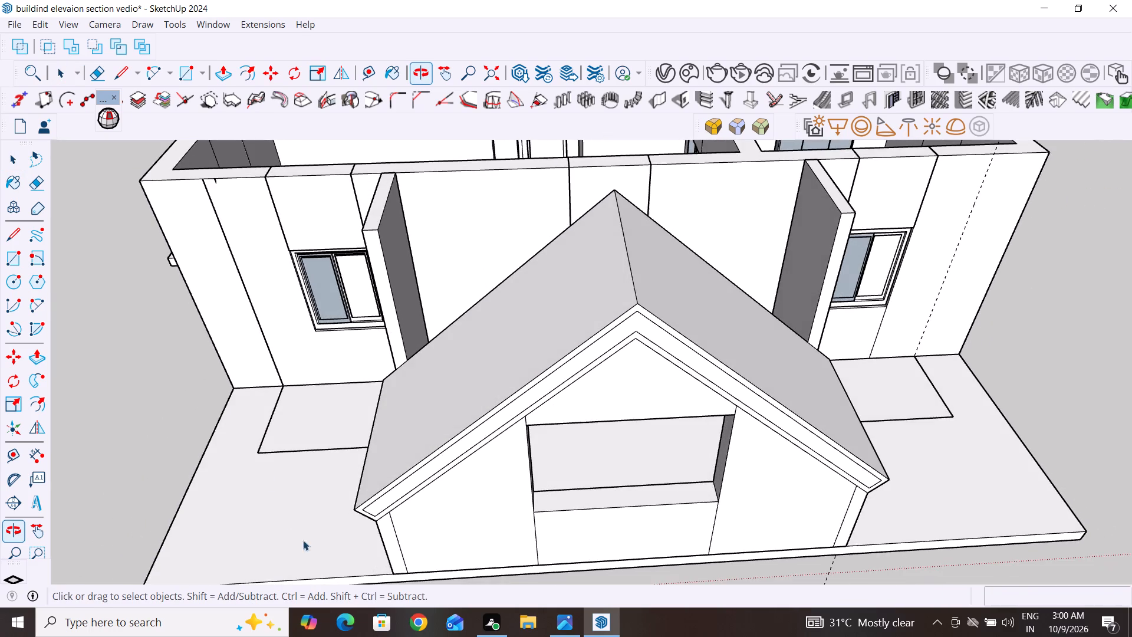
pyautogui.scroll(4, 277, 429)
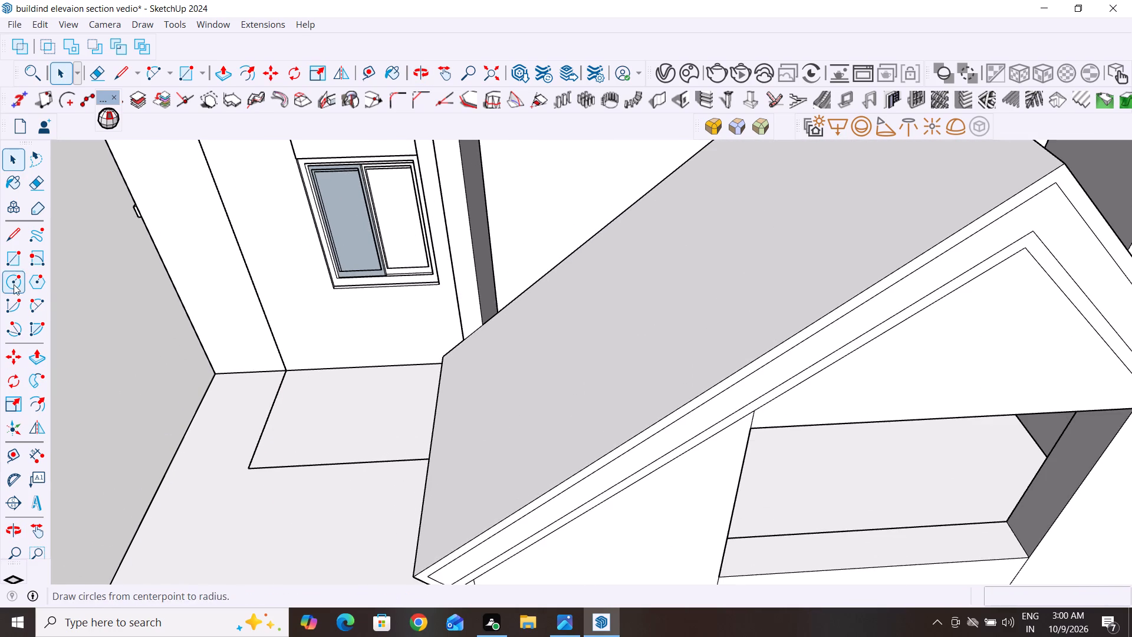
pyautogui.click(14, 461)
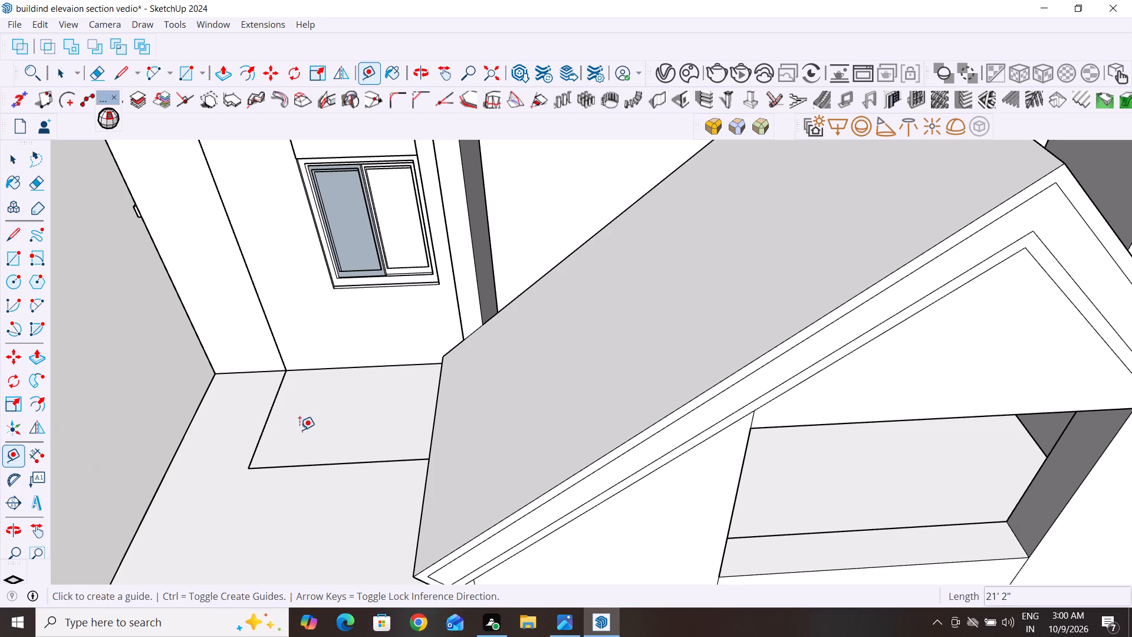
pyautogui.click(265, 416)
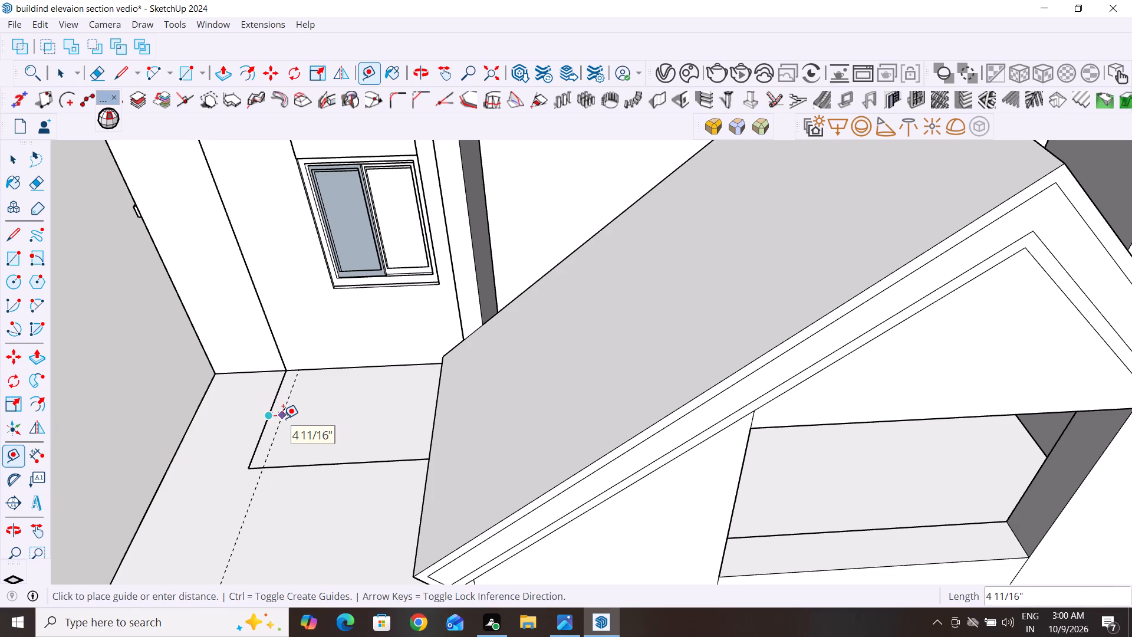
pyautogui.write('6"')
pyautogui.press('Return')
pyautogui.click(324, 461)
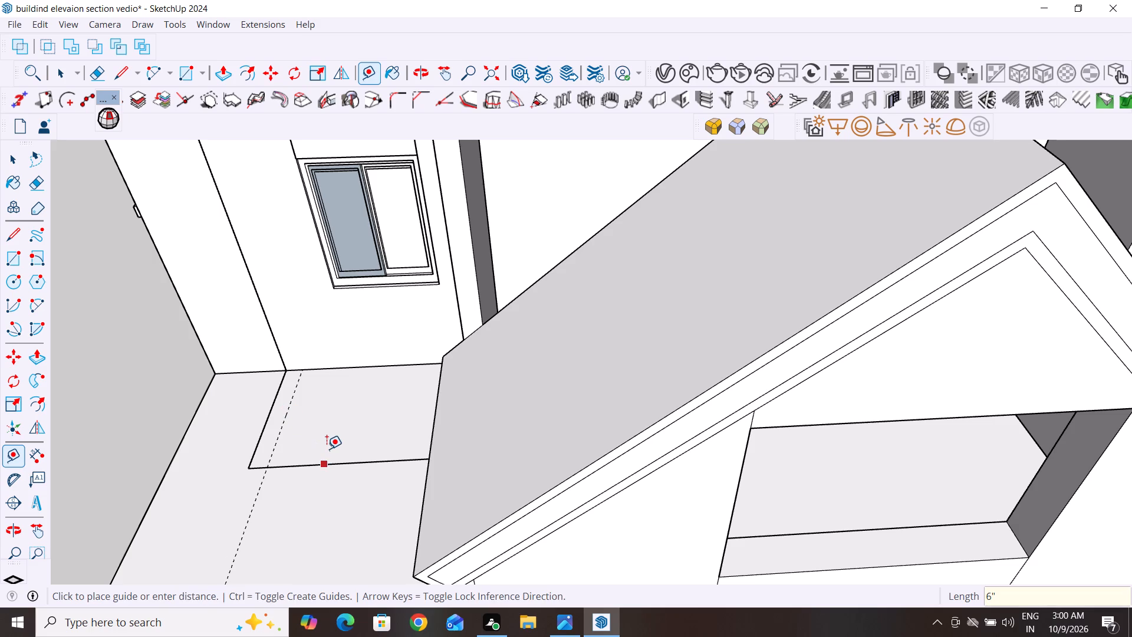
pyautogui.write('6"')
pyautogui.press('Return')
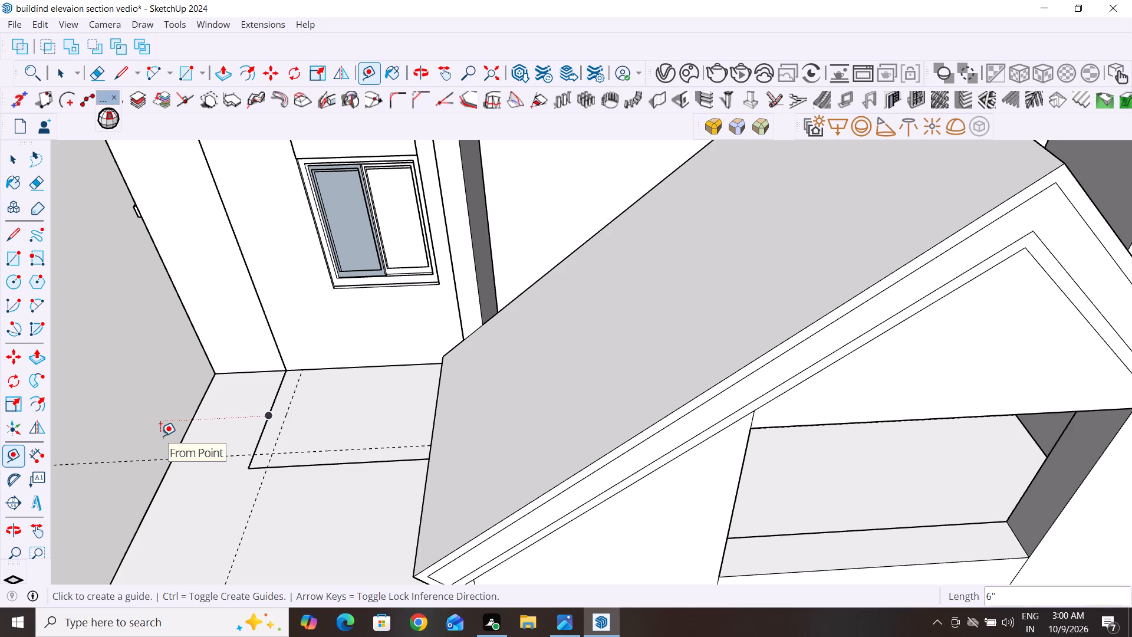
# Trace the 6" guides on the end slab with two lines, from the house wall to the guides' crossing and across to the side wall.
pyautogui.scroll(4, 160, 436)
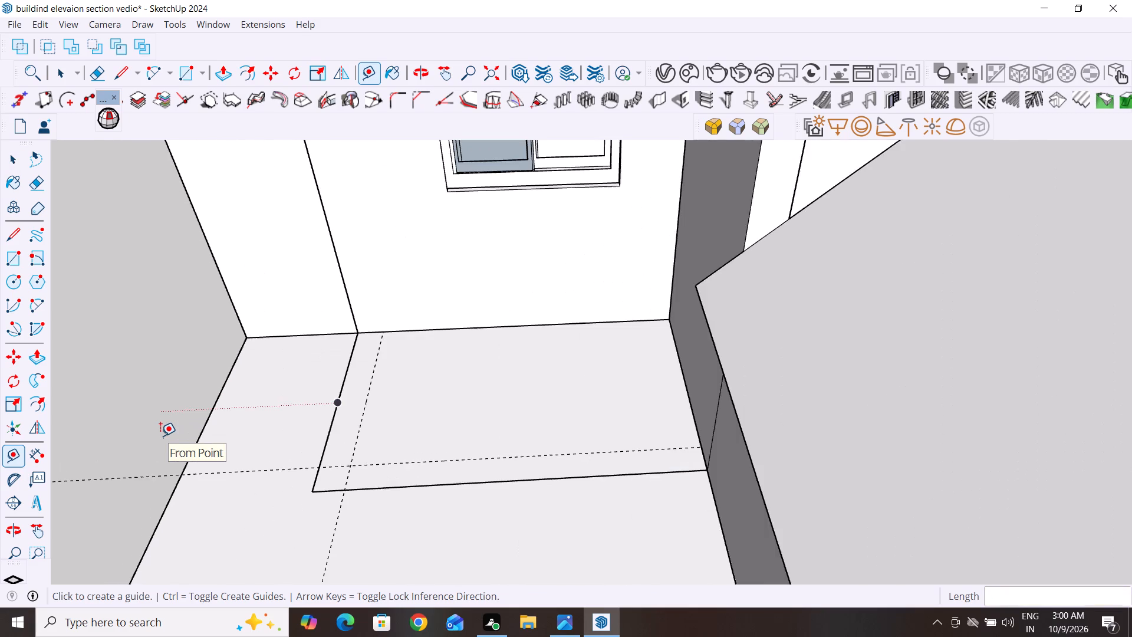
pyautogui.scroll(2, 160, 436)
pyautogui.scroll(-2, 97, 459)
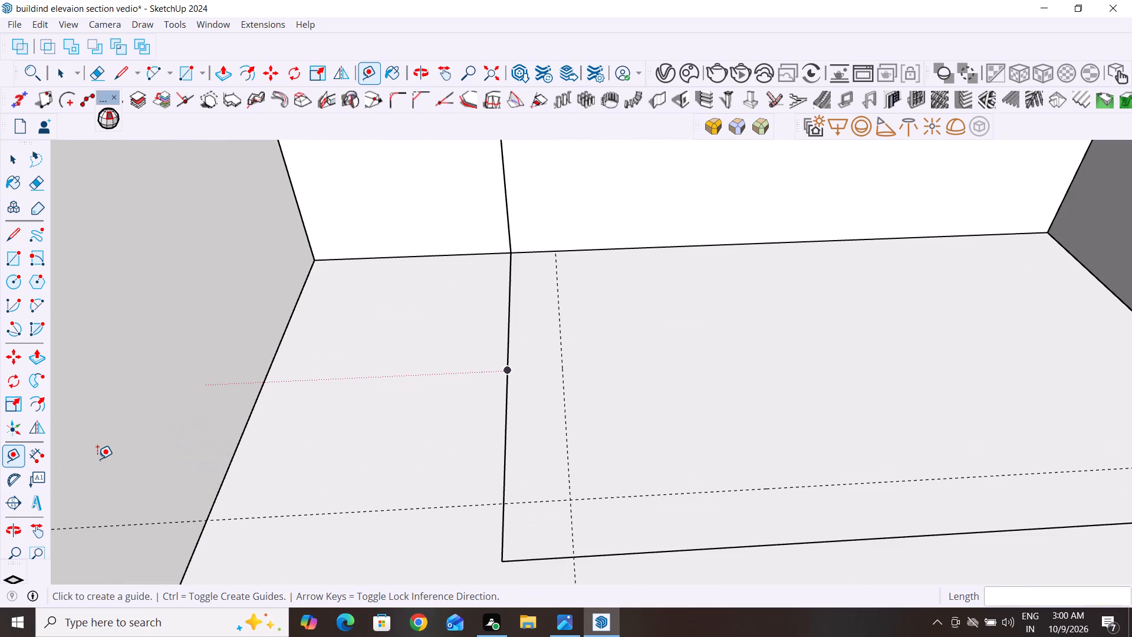
pyautogui.scroll(-1, 97, 459)
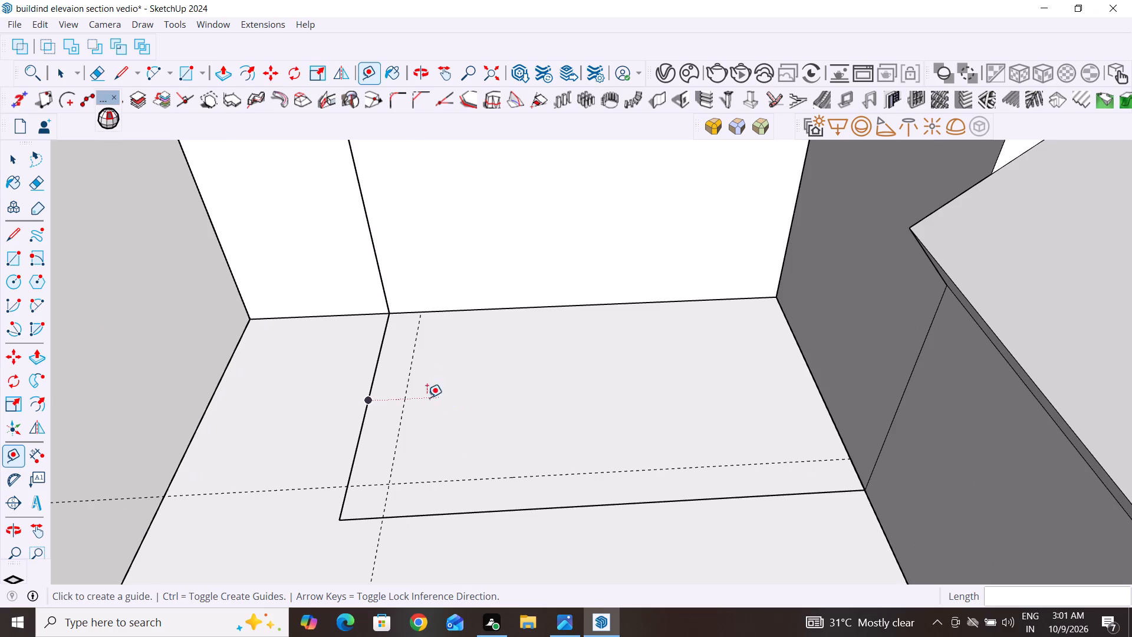
pyautogui.click(15, 237)
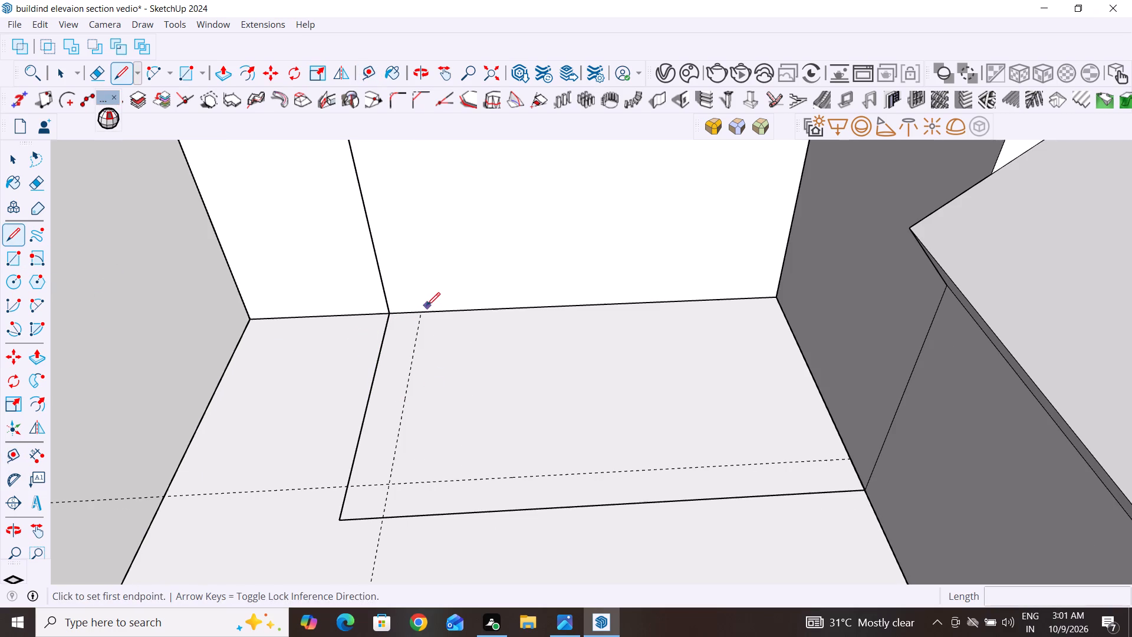
pyautogui.click(419, 311)
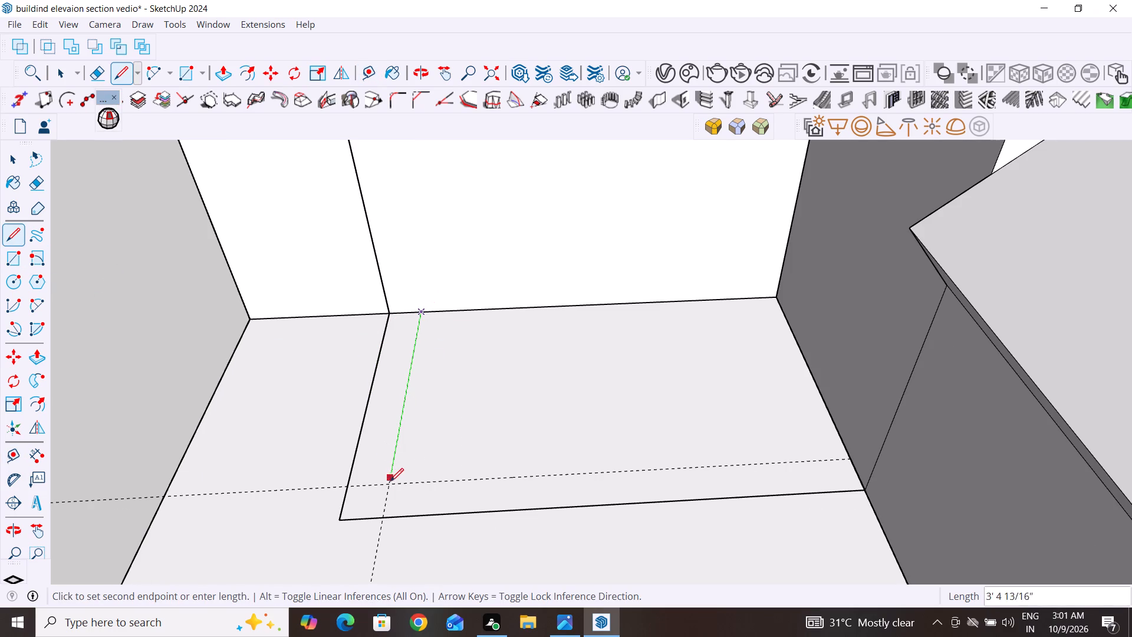
pyautogui.click(390, 487)
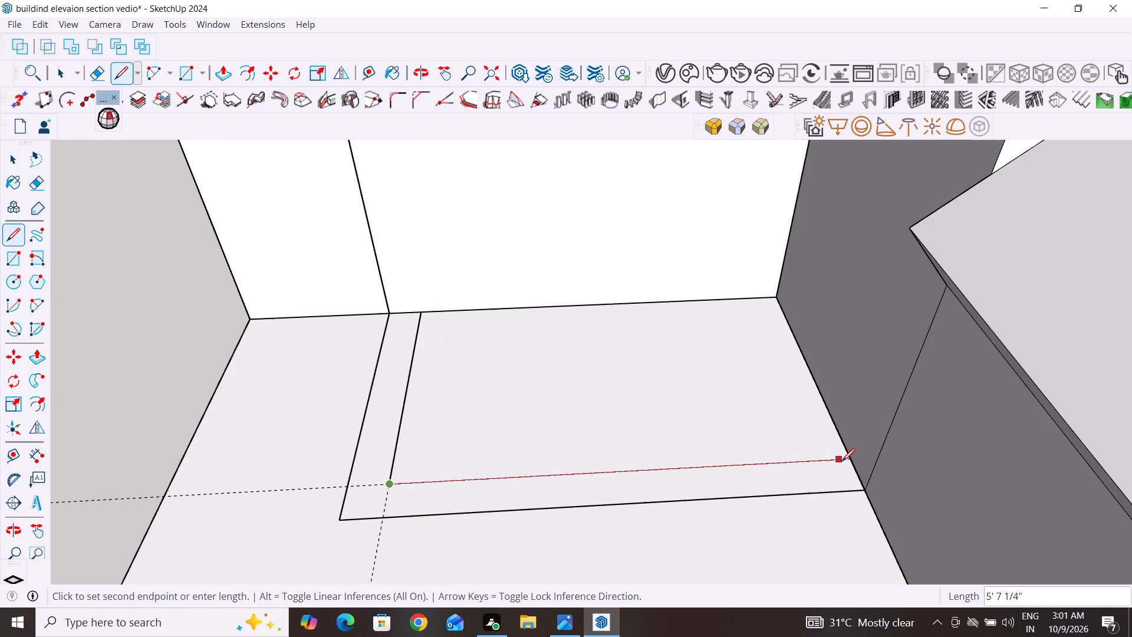
pyautogui.click(849, 459)
# Draw a 10' vertical line up the side wall from the end of the inner border line.
pyautogui.scroll(-5, 849, 459)
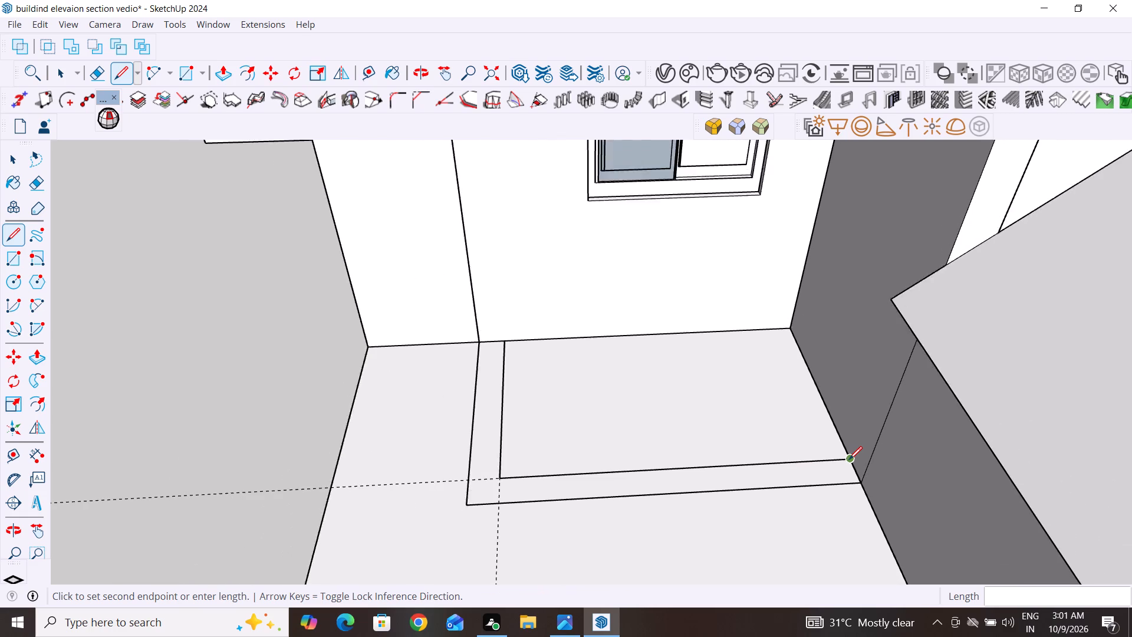
pyautogui.moveTo(907, 311); pyautogui.dragTo(1064, 307, button='middle')
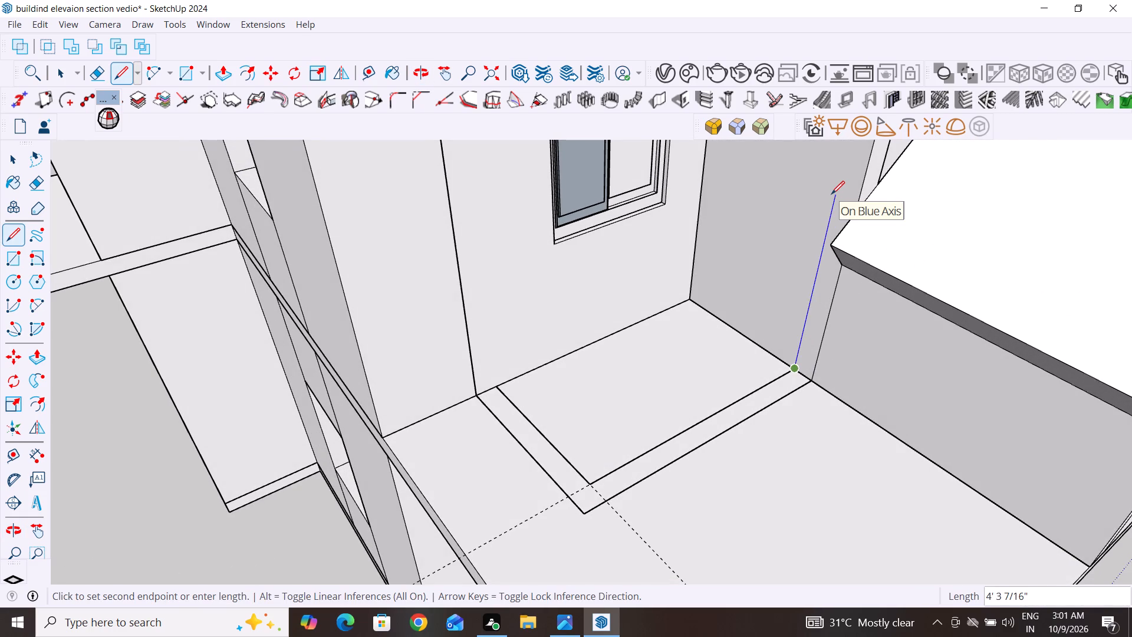
pyautogui.scroll(-11, 831, 194)
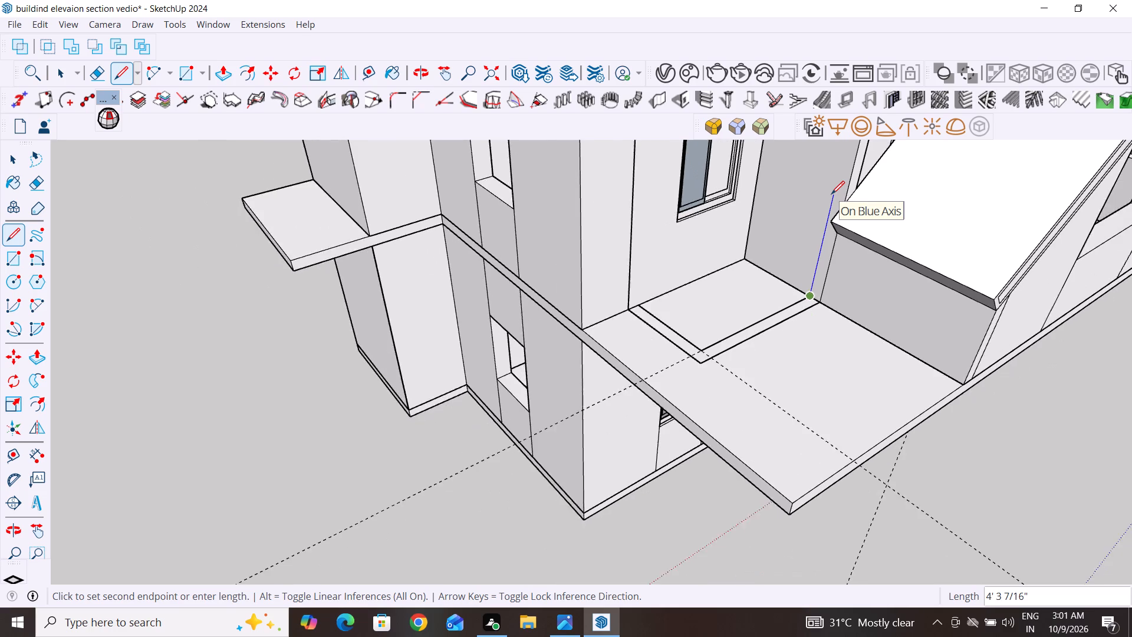
pyautogui.scroll(-2, 831, 194)
pyautogui.moveTo(831, 194); pyautogui.dragTo(813, 365, button='middle')
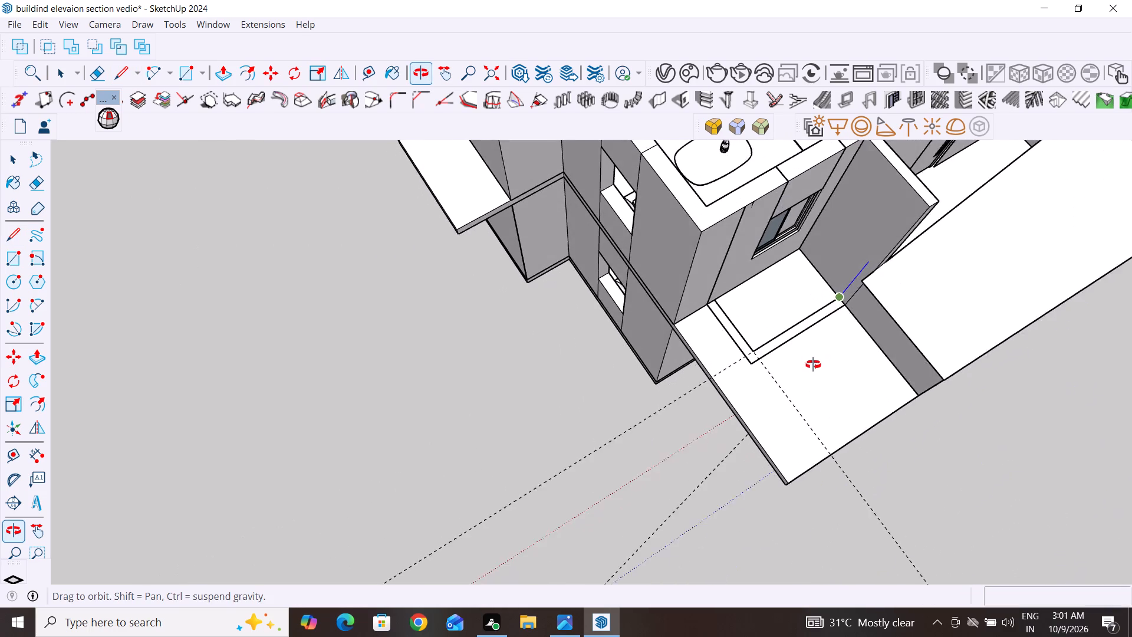
pyautogui.moveTo(813, 365); pyautogui.dragTo(830, 312, button='middle')
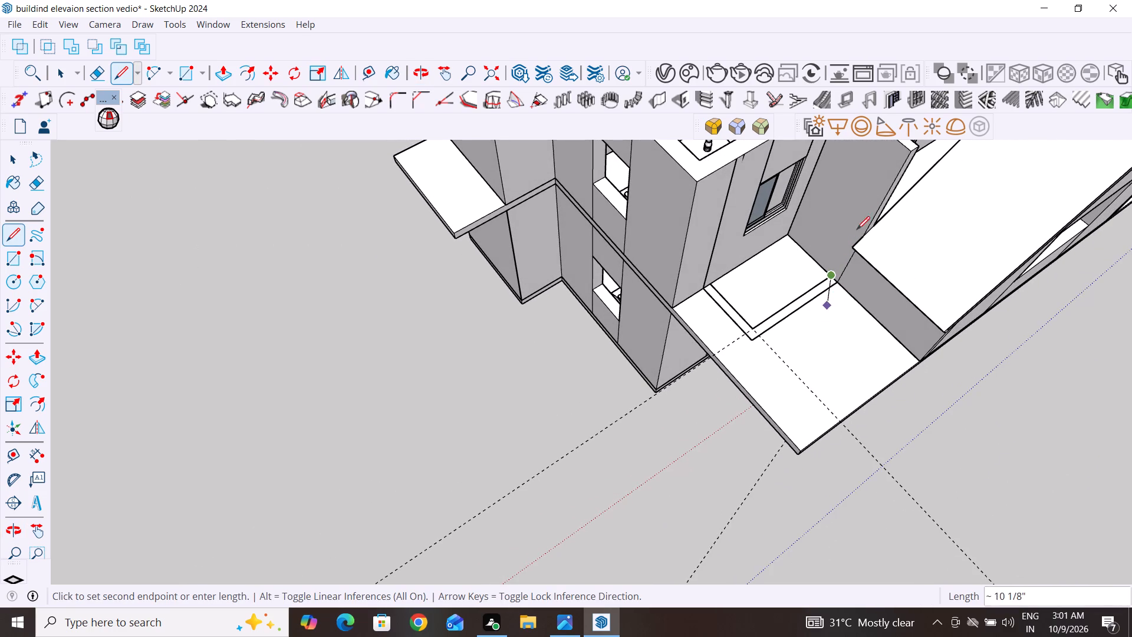
pyautogui.click(901, 147)
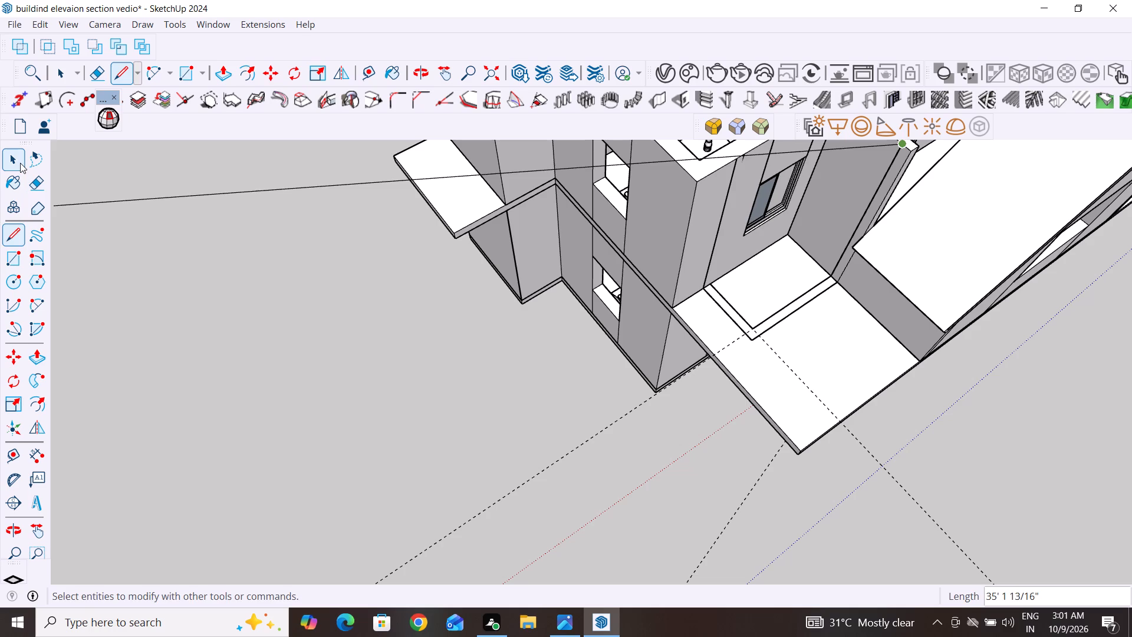
pyautogui.click(20, 163)
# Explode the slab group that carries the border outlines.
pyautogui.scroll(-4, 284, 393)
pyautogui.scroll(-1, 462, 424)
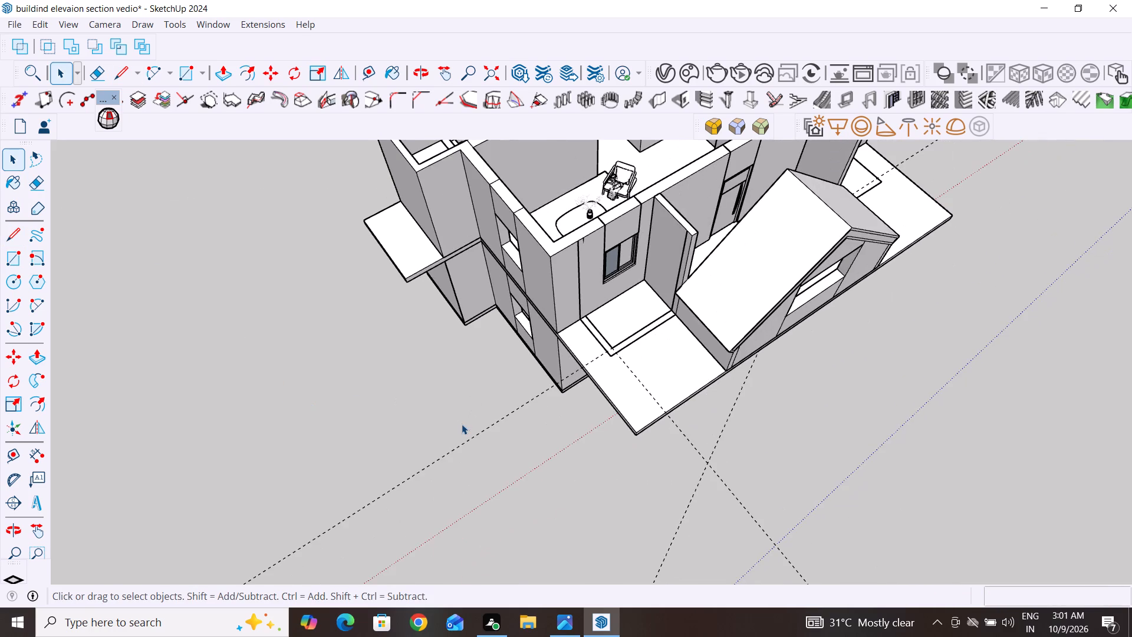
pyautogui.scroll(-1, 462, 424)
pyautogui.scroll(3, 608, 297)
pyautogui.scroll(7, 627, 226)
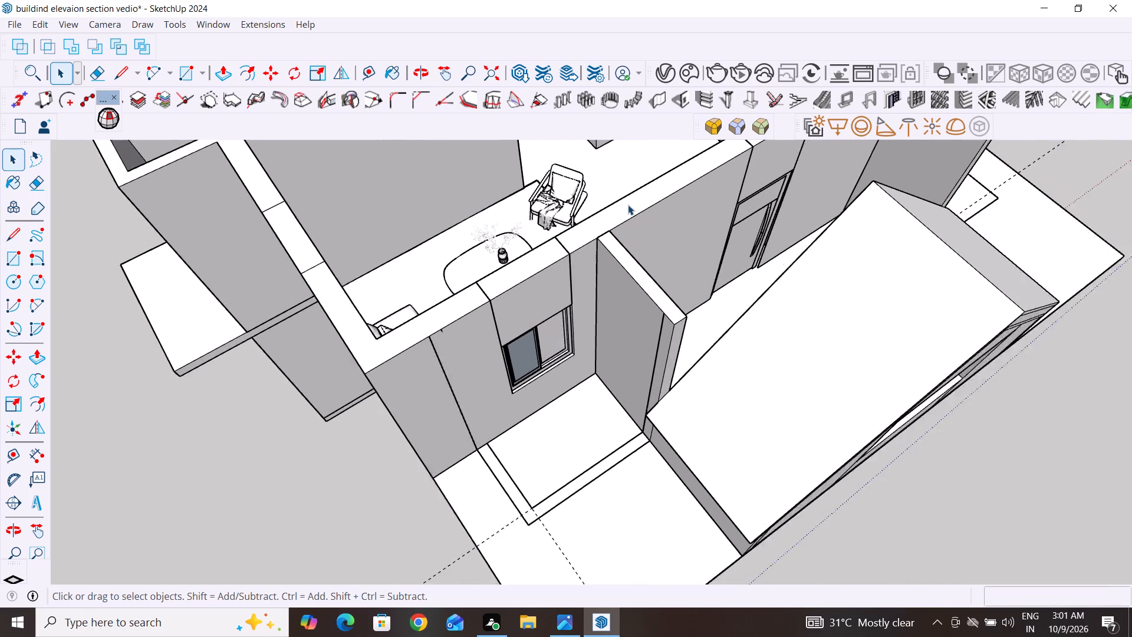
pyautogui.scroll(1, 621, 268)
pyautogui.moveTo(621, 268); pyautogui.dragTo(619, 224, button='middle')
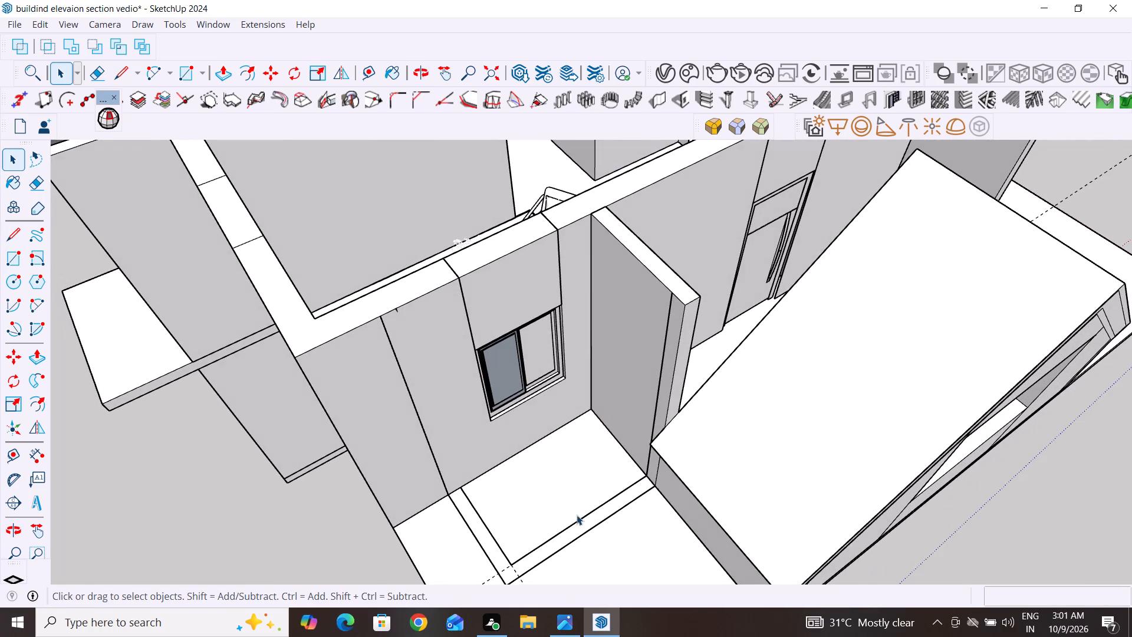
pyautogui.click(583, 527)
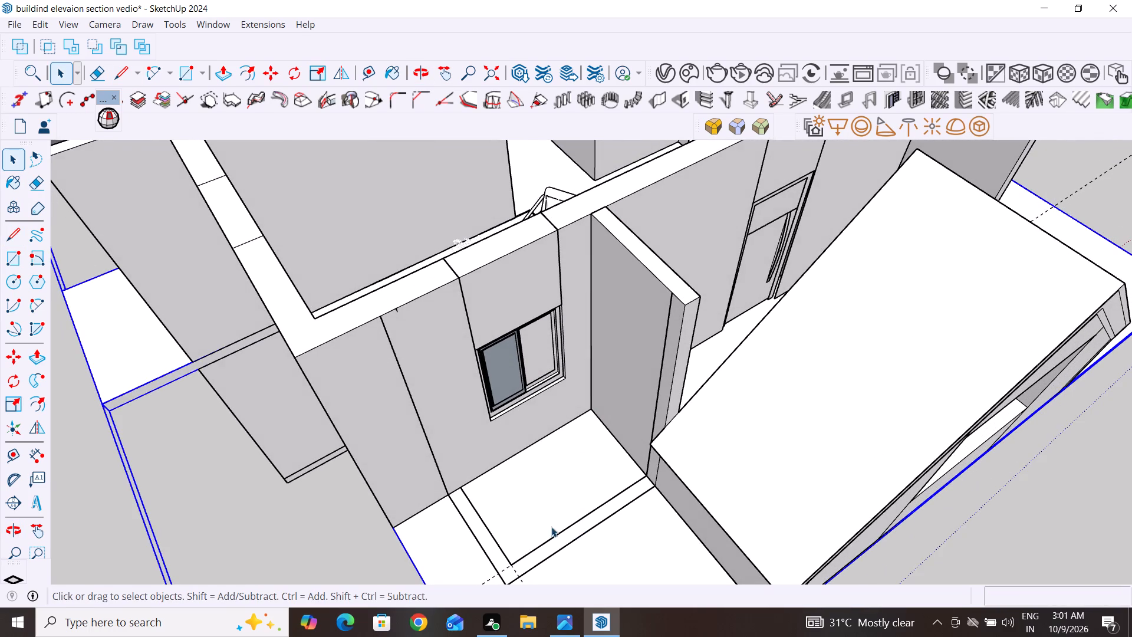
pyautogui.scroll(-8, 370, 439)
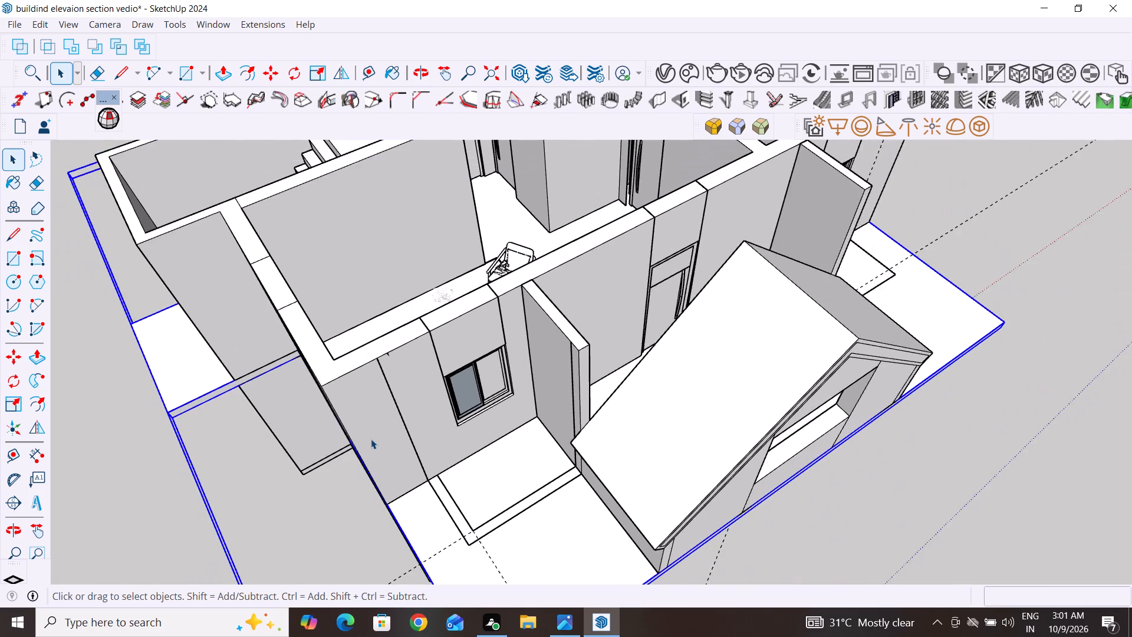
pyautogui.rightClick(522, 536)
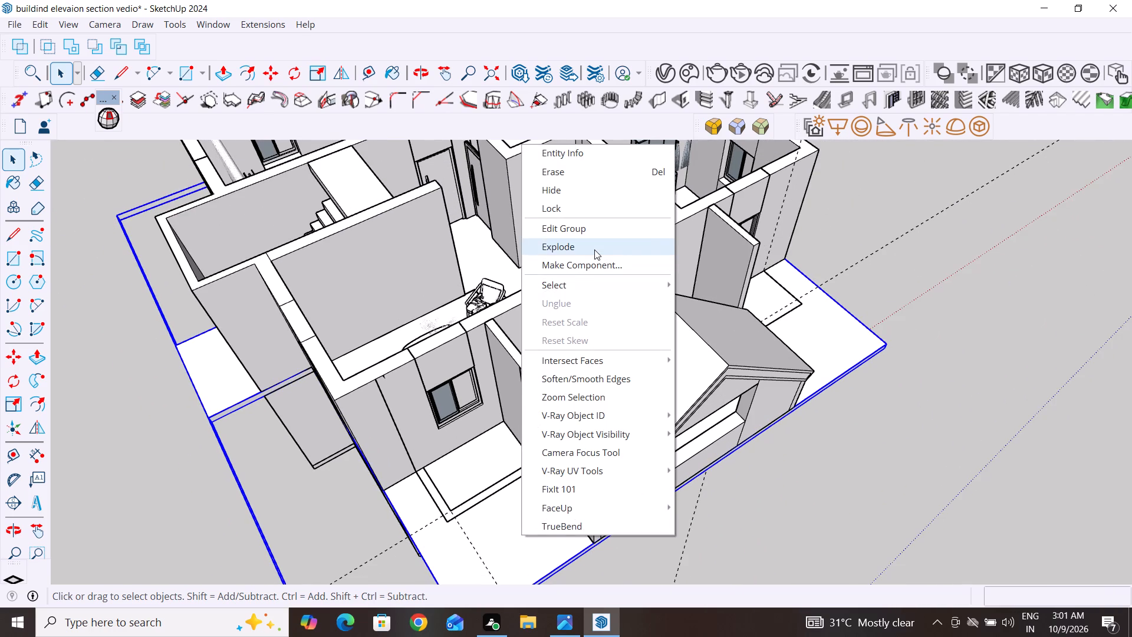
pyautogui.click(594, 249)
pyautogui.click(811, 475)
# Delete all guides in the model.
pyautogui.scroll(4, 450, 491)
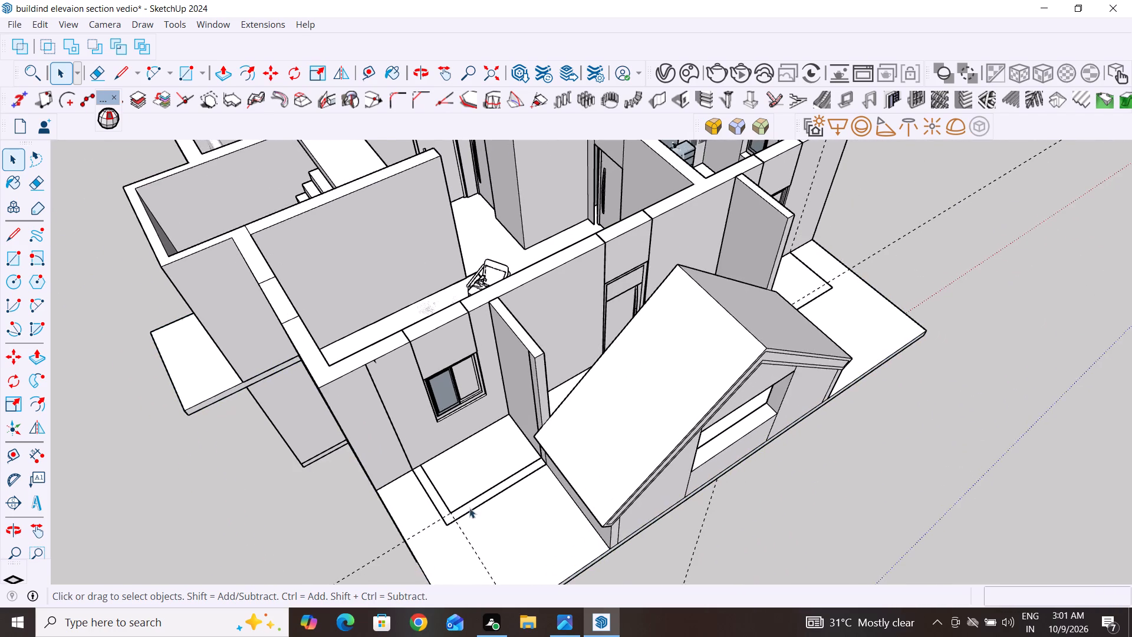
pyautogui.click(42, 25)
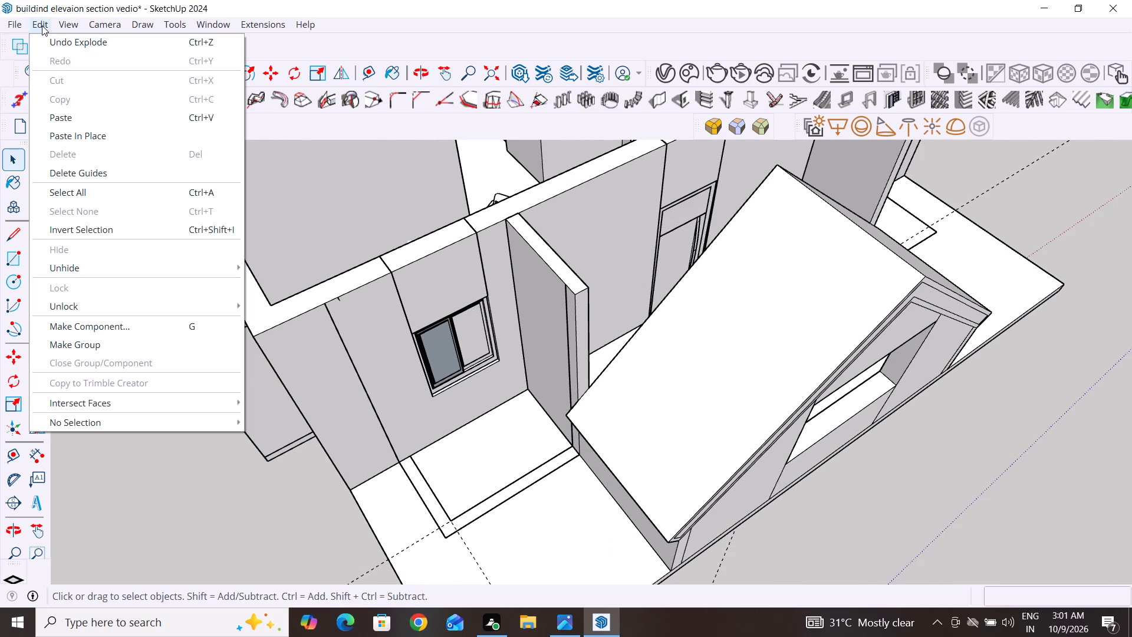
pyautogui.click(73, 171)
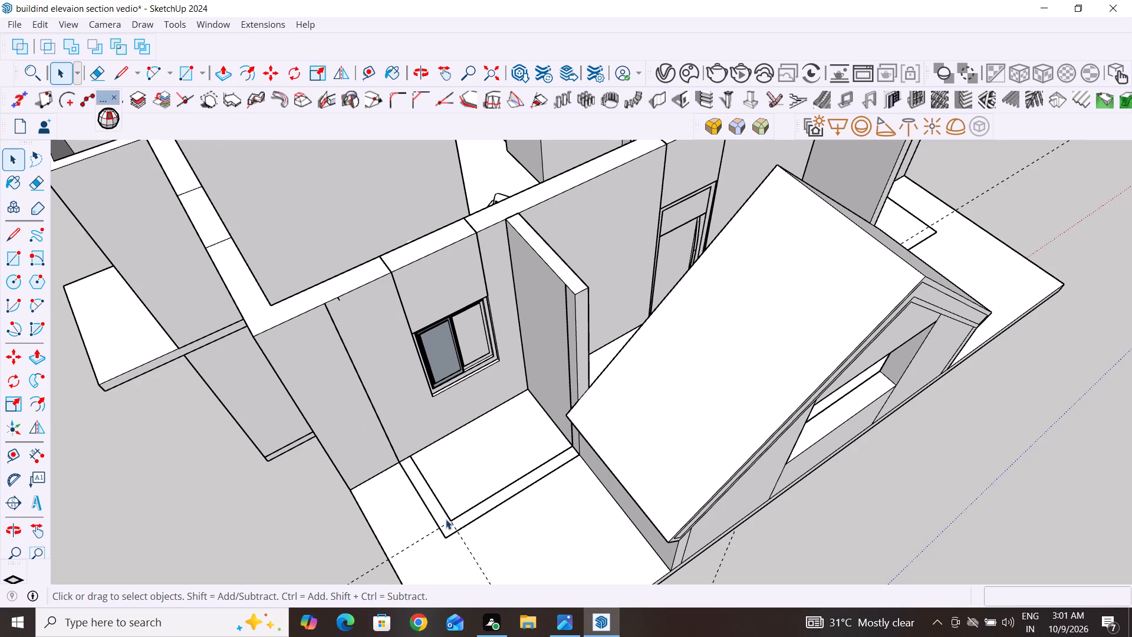
# Check by selecting it whether the border strip is a separate face from the slab's top.
pyautogui.click(496, 500)
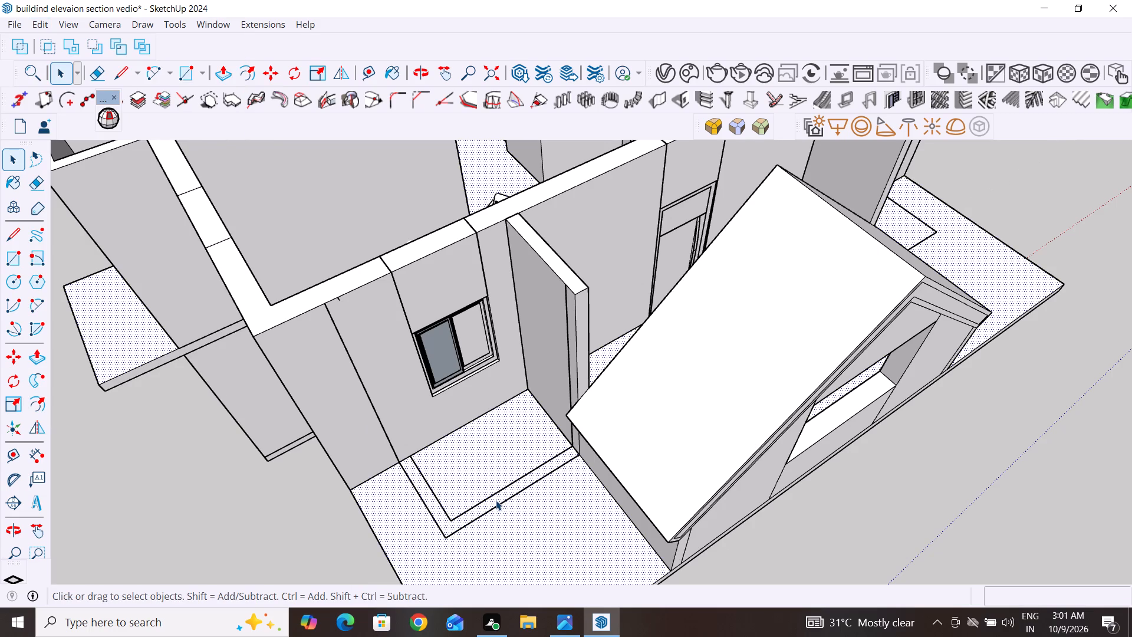
pyautogui.click(496, 500)
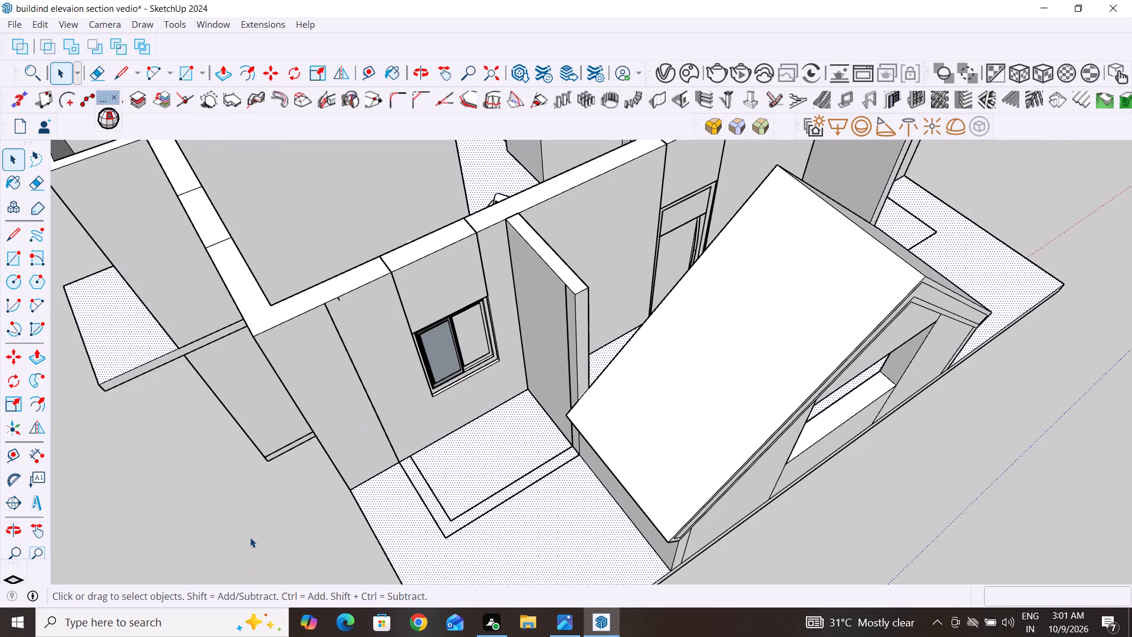
pyautogui.click(250, 537)
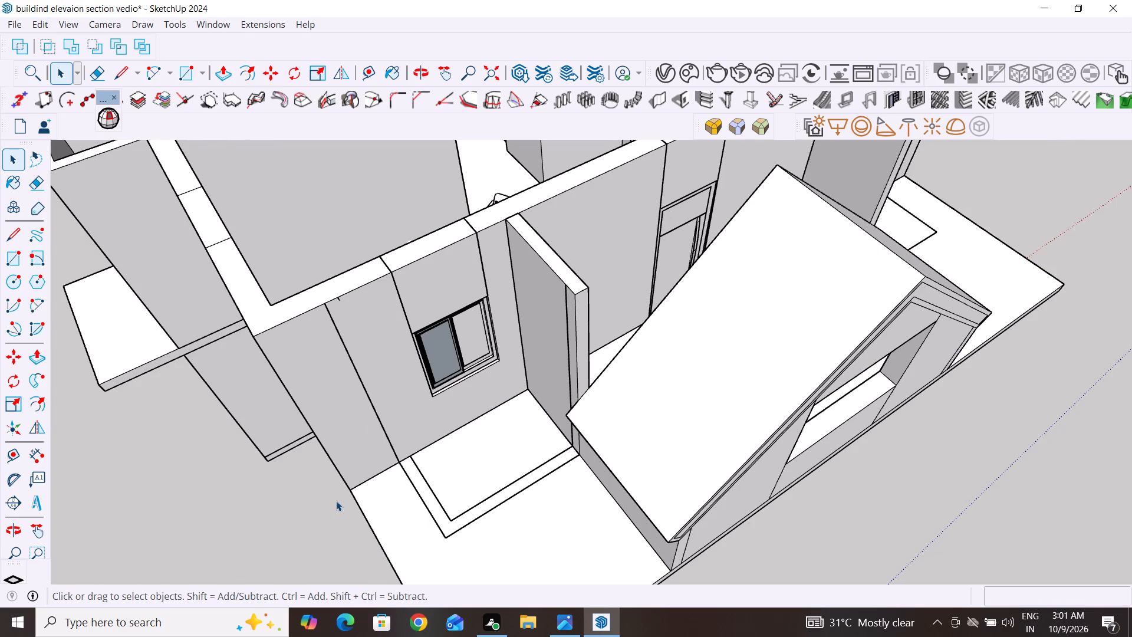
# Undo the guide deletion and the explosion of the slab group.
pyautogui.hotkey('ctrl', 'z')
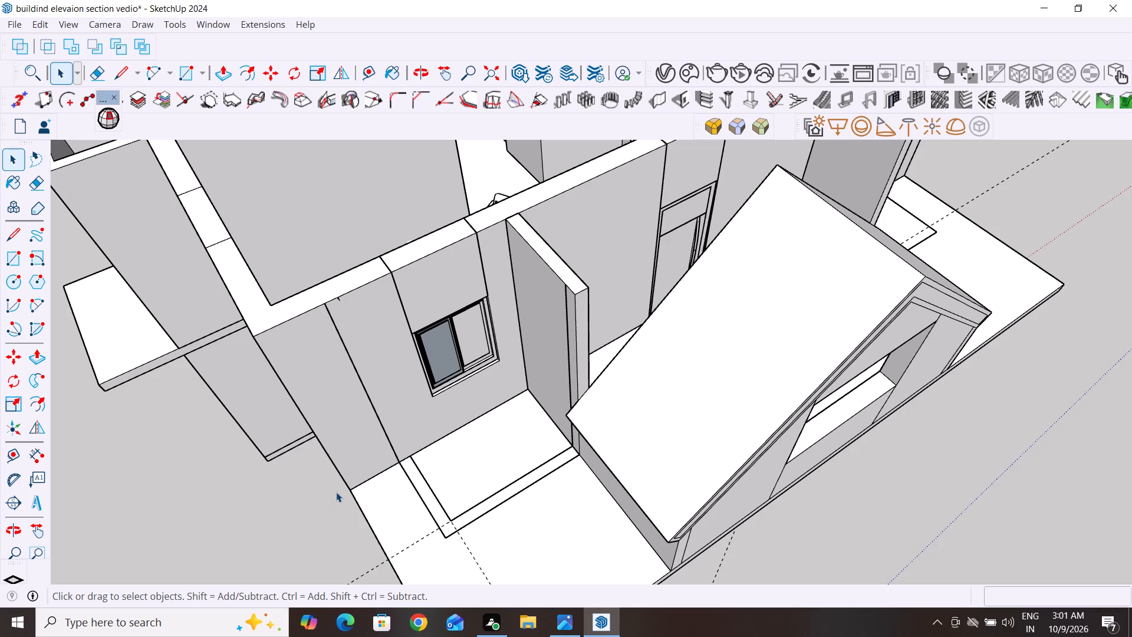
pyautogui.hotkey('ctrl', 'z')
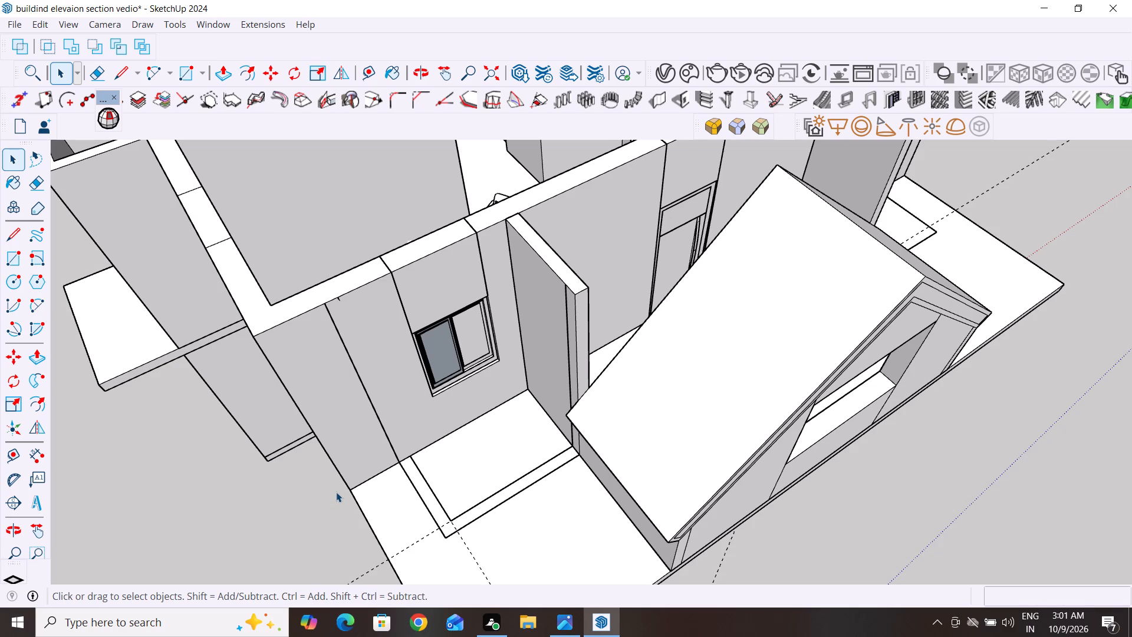
# Delete all guides in the model, keeping the slab as a group.
pyautogui.click(386, 531)
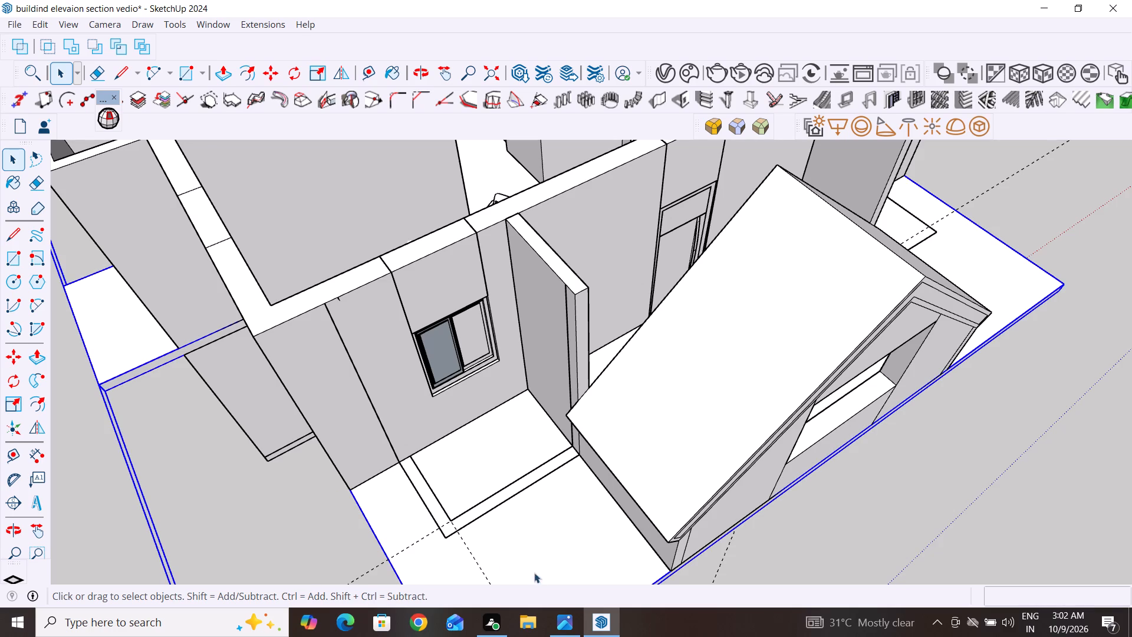
pyautogui.click(890, 586)
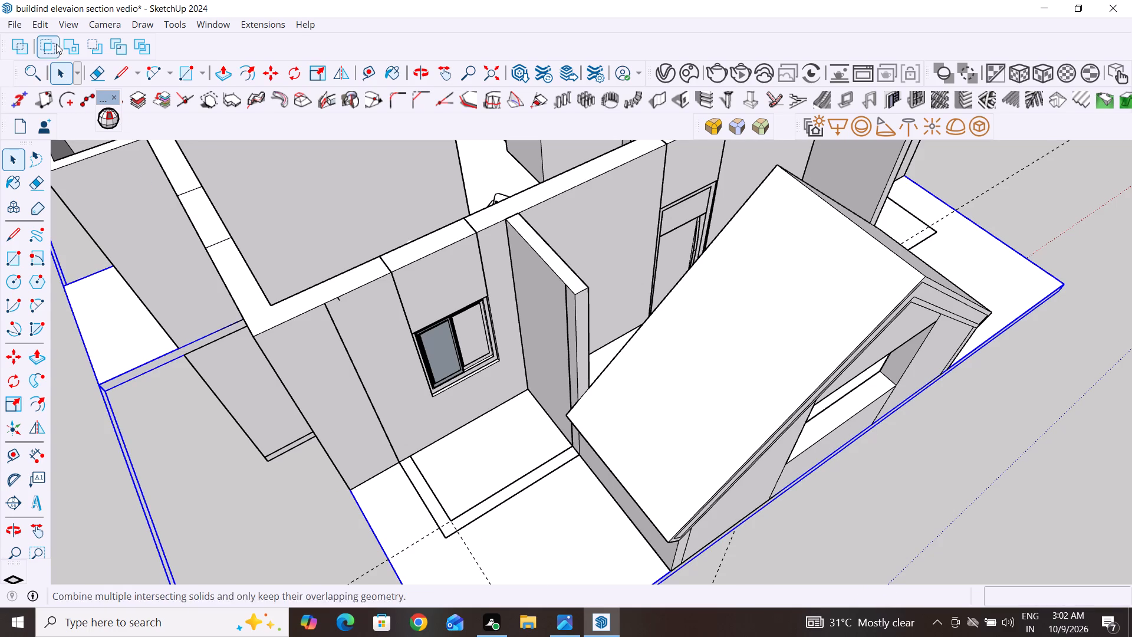
pyautogui.click(41, 24)
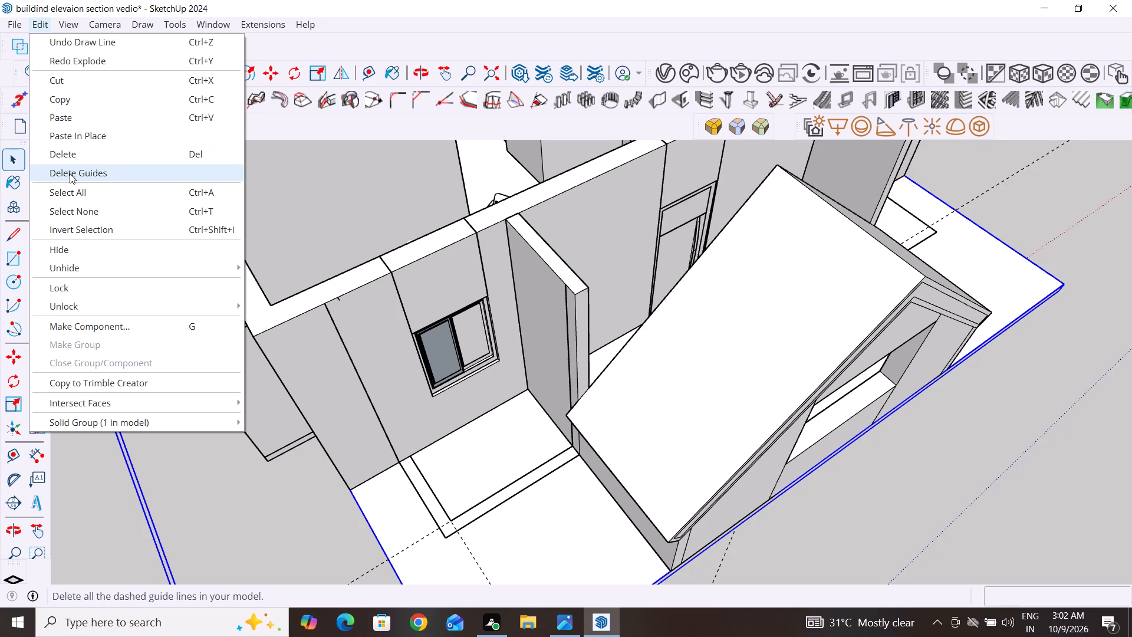
pyautogui.click(70, 173)
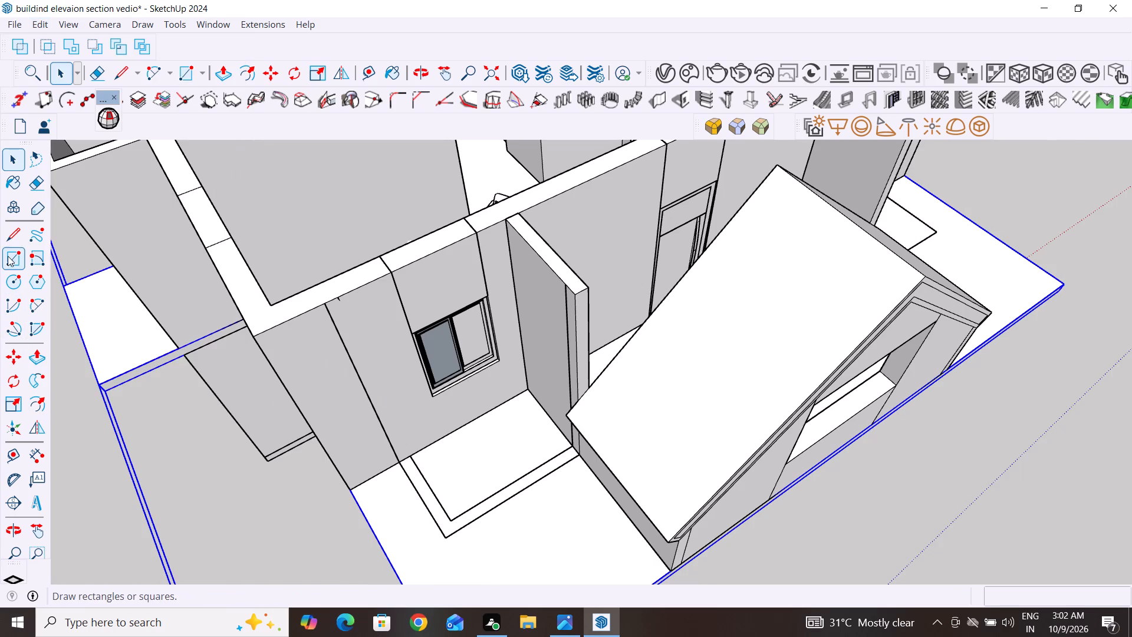
# Draw rectangles over the two border strips on the end slab, 6" by 3' 6" and about 6' 3" by 6".
pyautogui.click(8, 255)
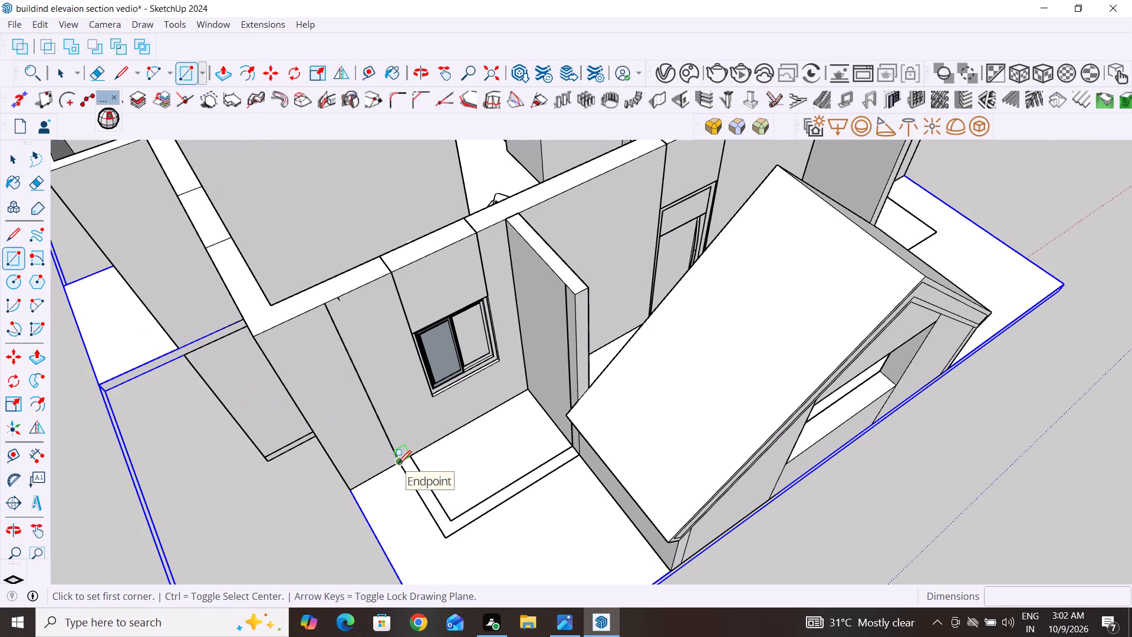
pyautogui.click(399, 464)
pyautogui.click(452, 523)
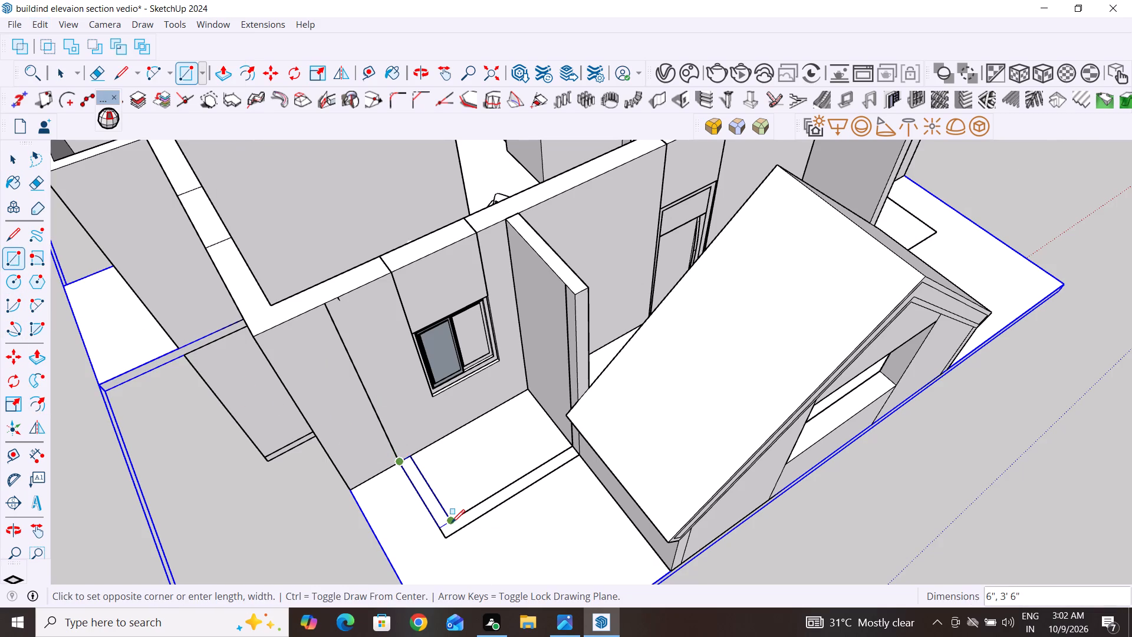
pyautogui.click(16, 265)
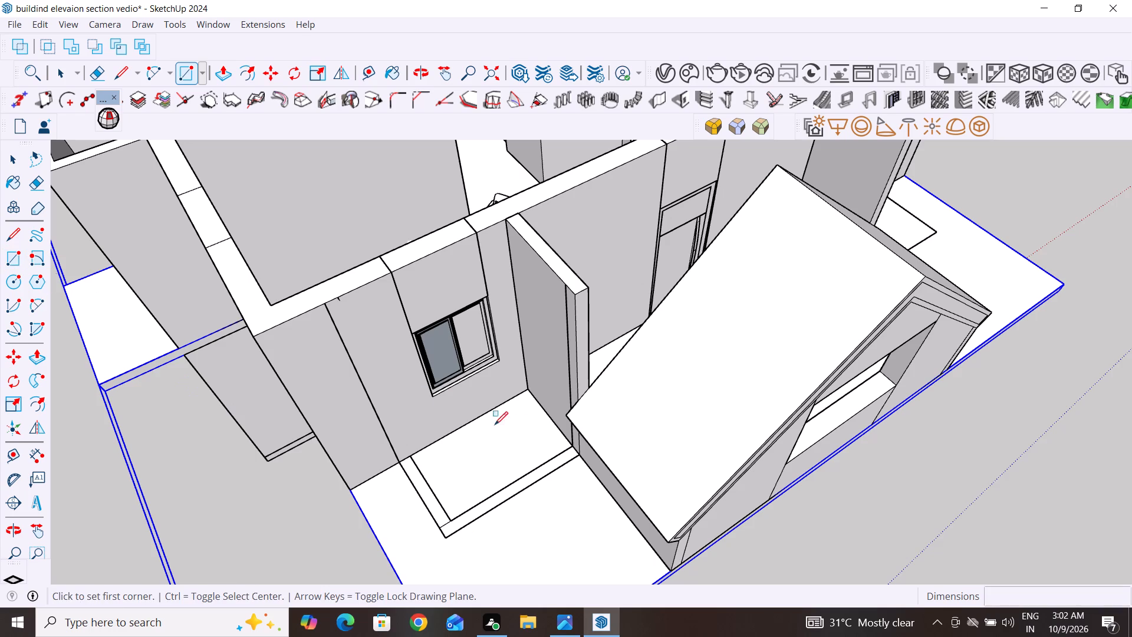
pyautogui.click(572, 448)
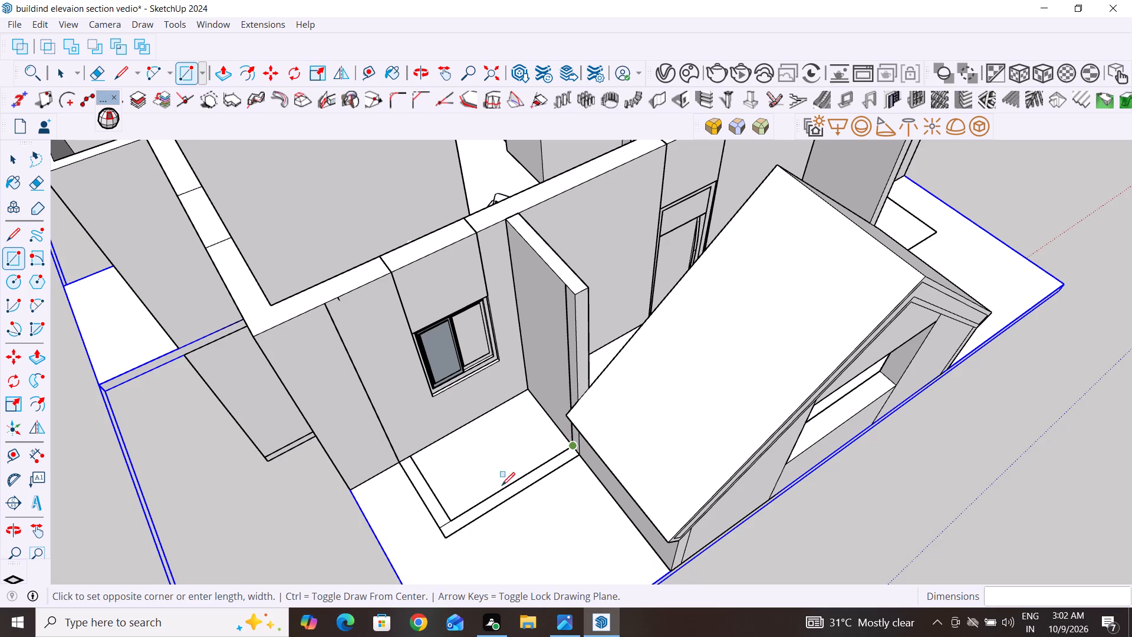
pyautogui.click(445, 541)
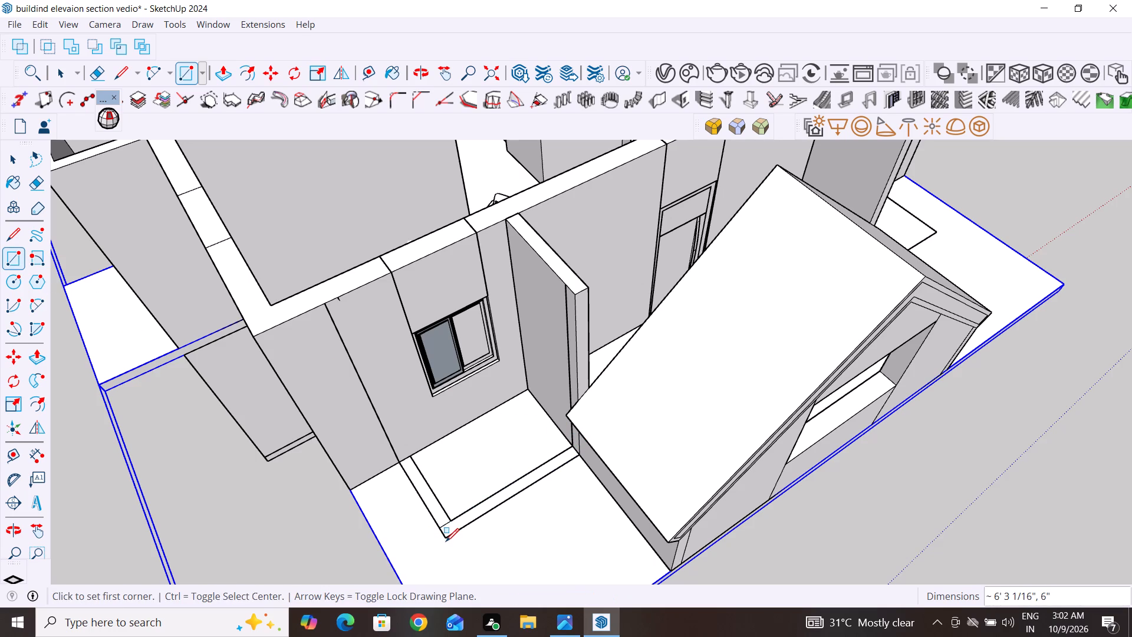
# Push/Pull the long border strip on the end slab up 10' to the top of the adjoining wall.
pyautogui.click(12, 160)
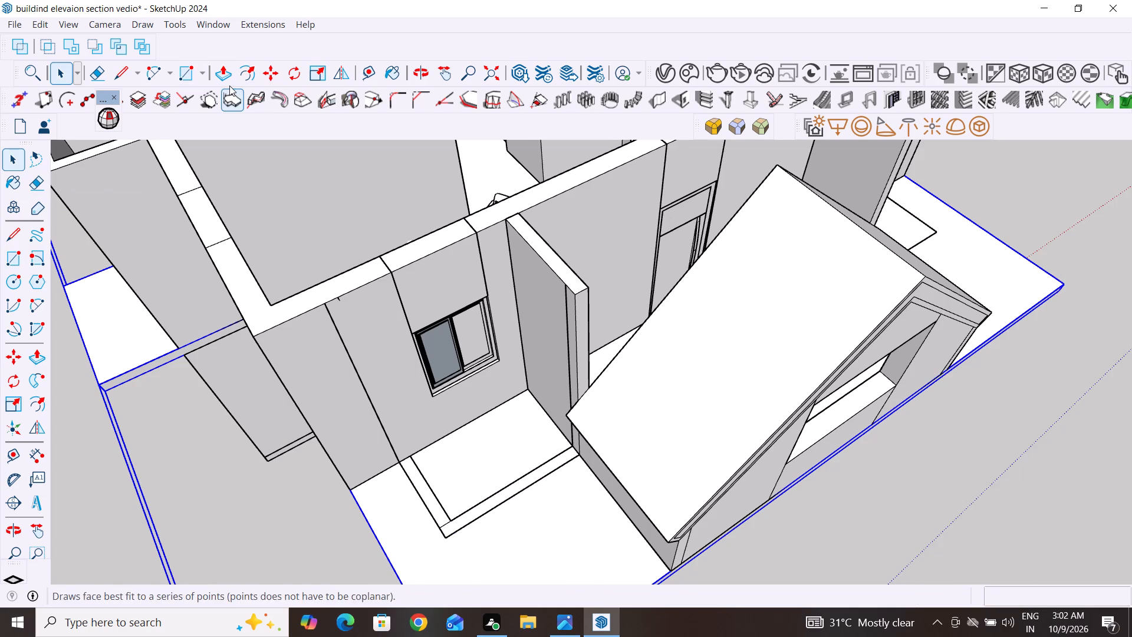
pyautogui.click(223, 78)
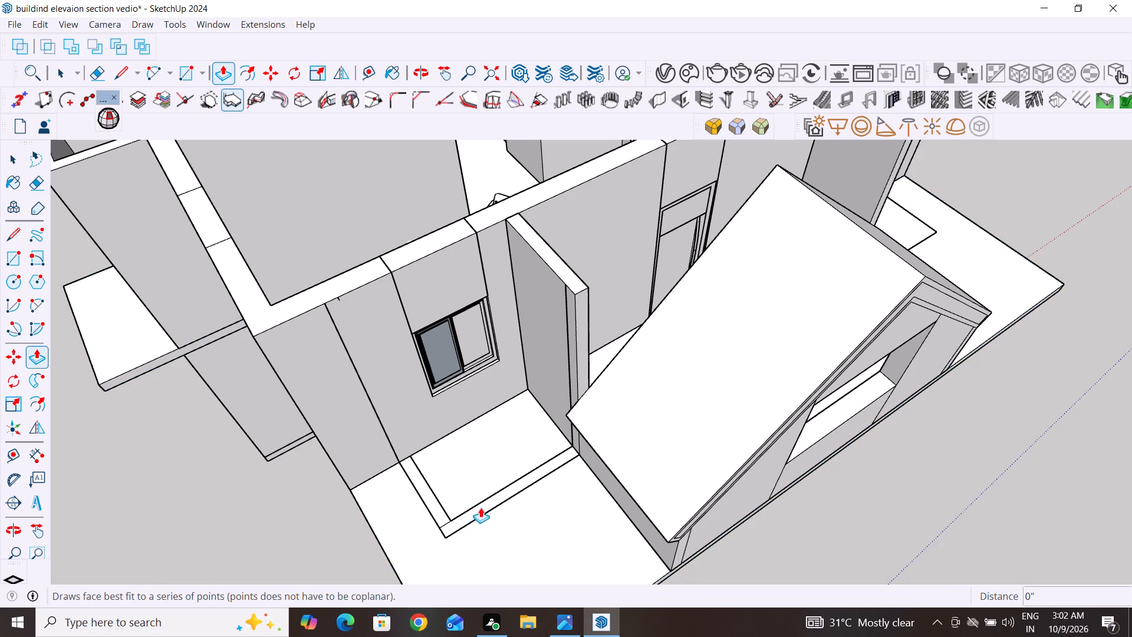
pyautogui.click(483, 501)
pyautogui.middleClick(528, 376)
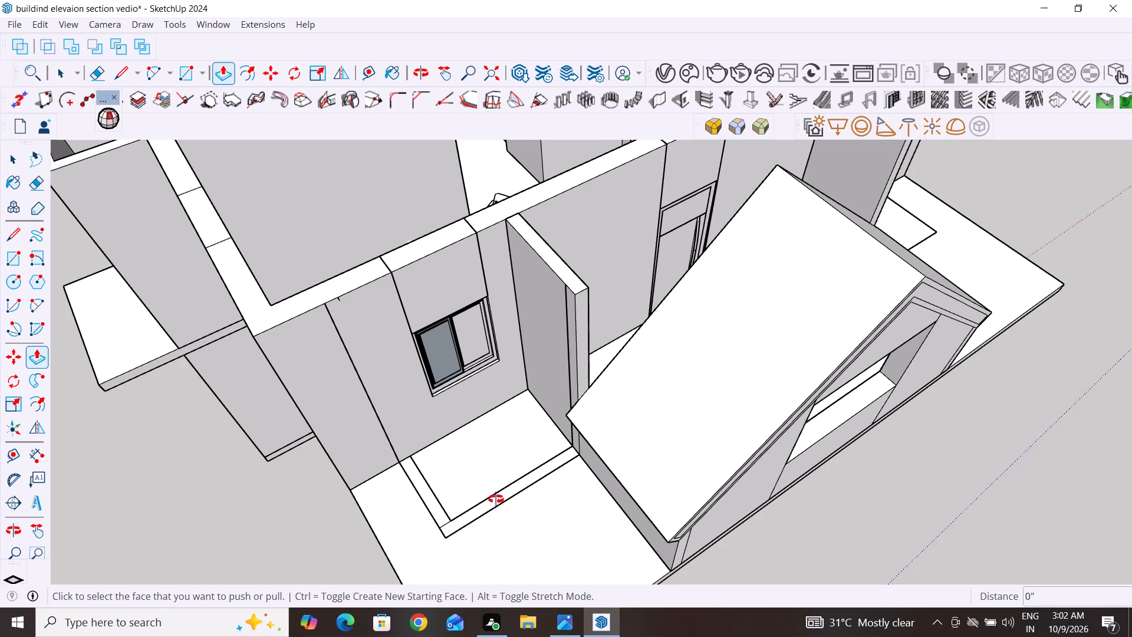
pyautogui.click(524, 475)
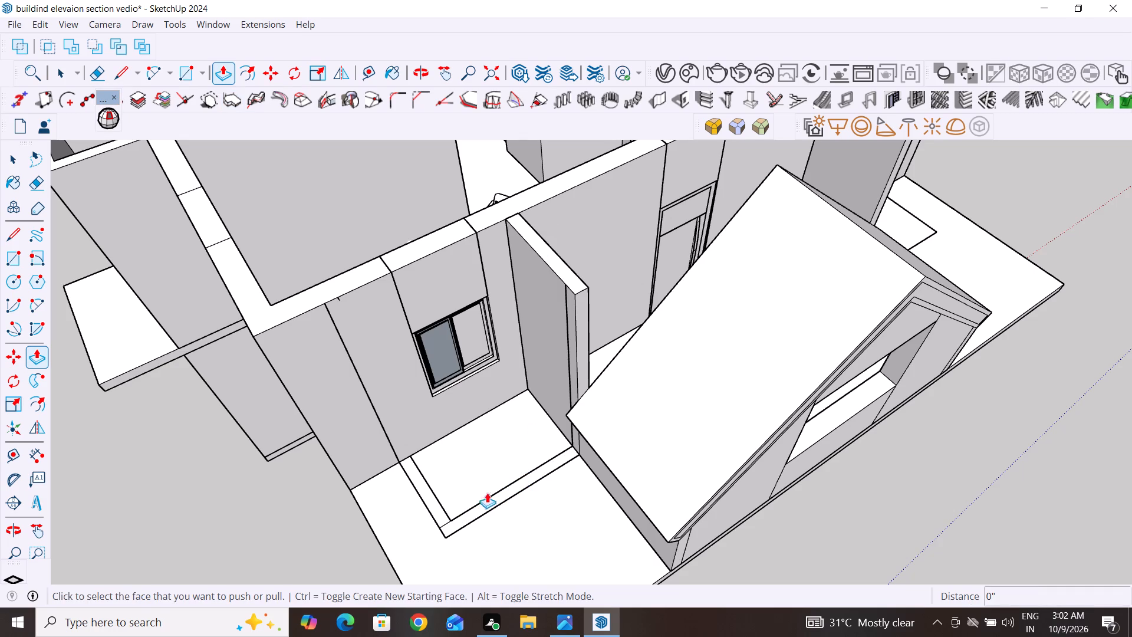
pyautogui.click(487, 500)
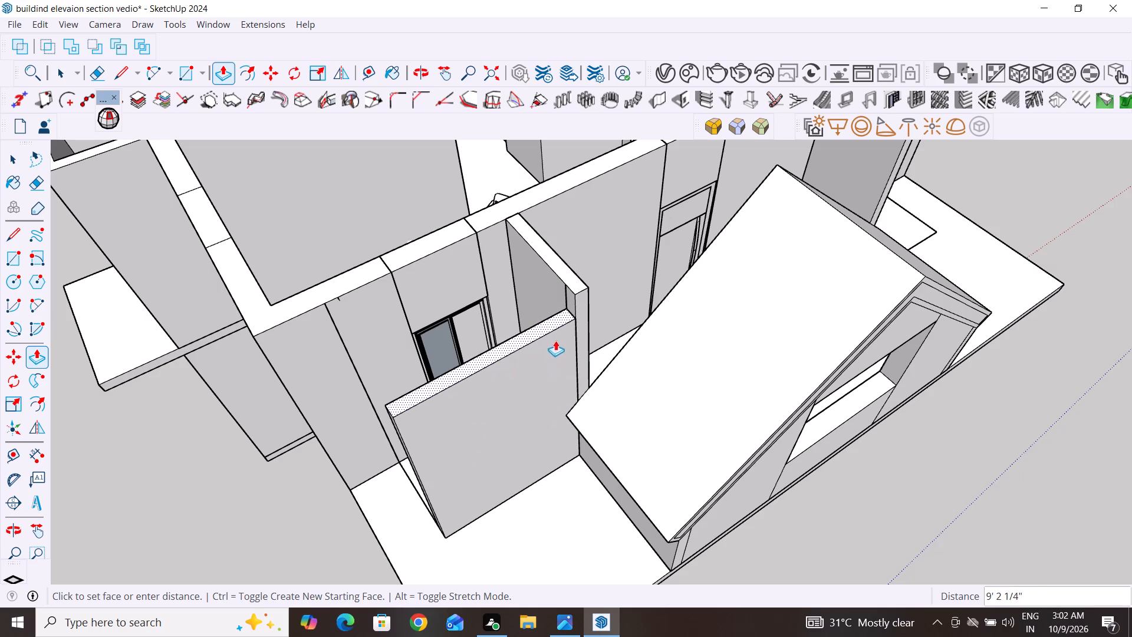
pyautogui.click(574, 294)
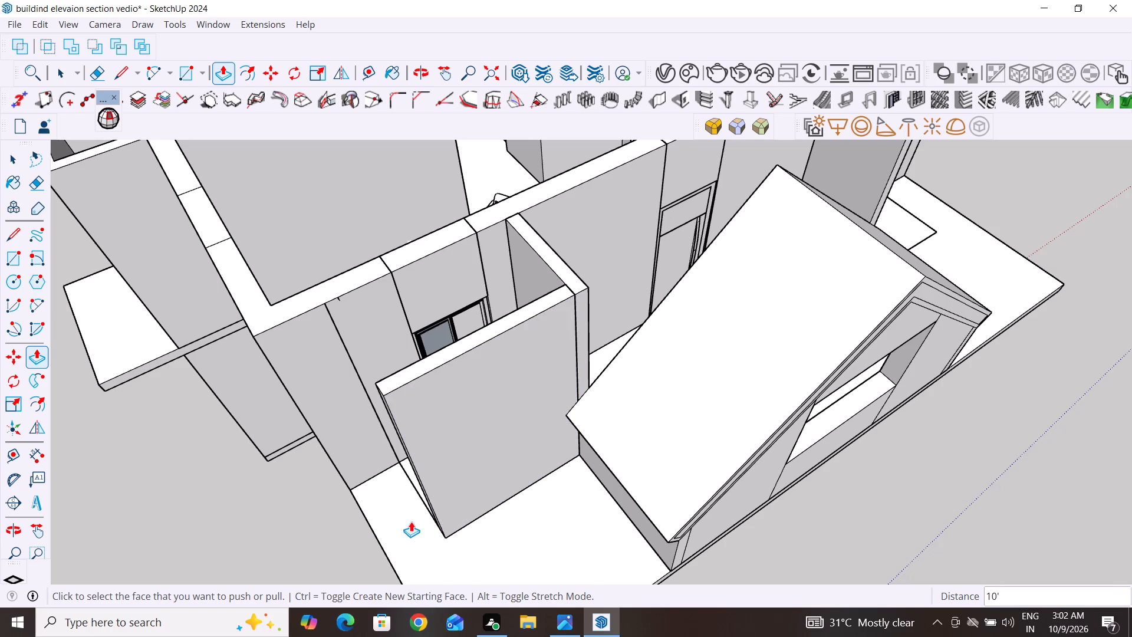
# Push/Pull the short side border strip up 10', level with the new front wall.
pyautogui.scroll(3, 414, 503)
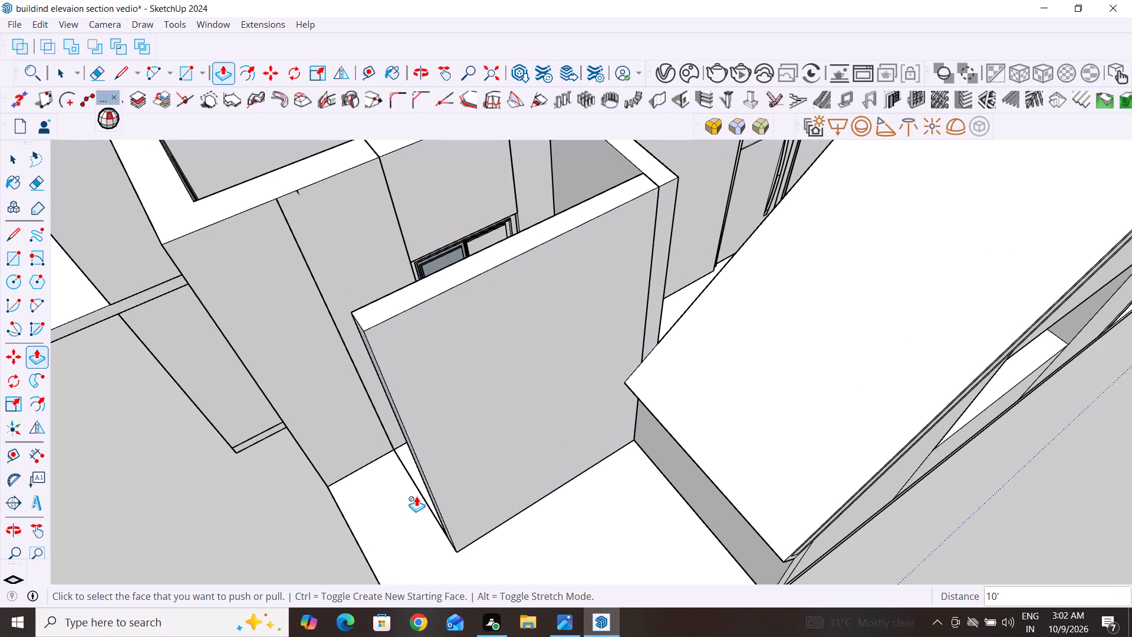
pyautogui.scroll(4, 404, 478)
pyautogui.moveTo(420, 466); pyautogui.dragTo(485, 412, button='middle')
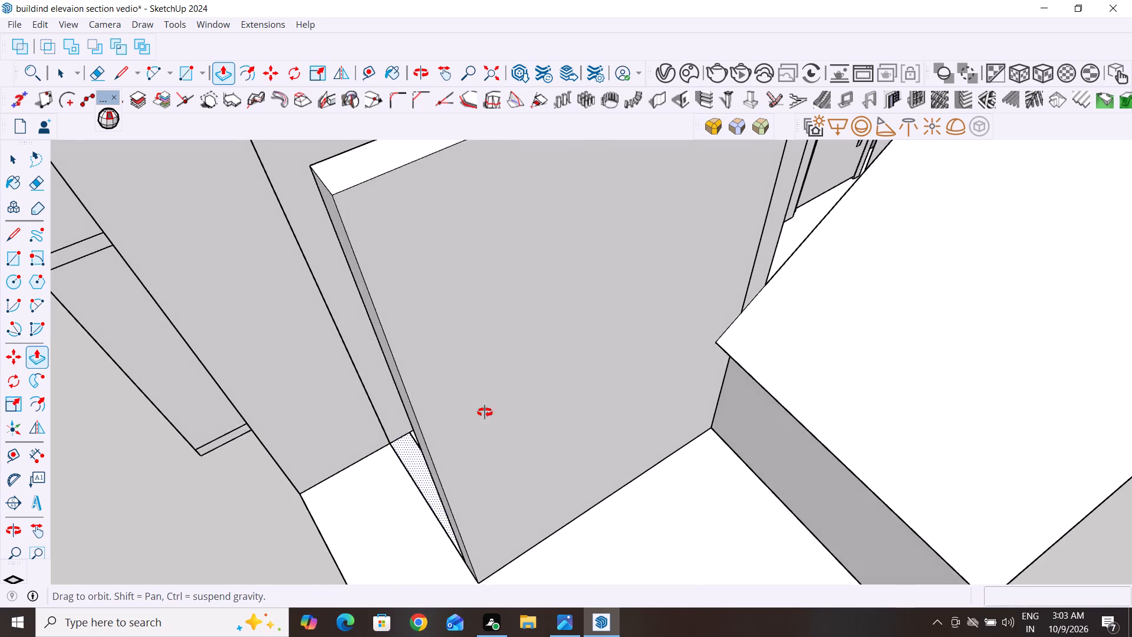
pyautogui.moveTo(485, 412); pyautogui.dragTo(641, 392, button='middle')
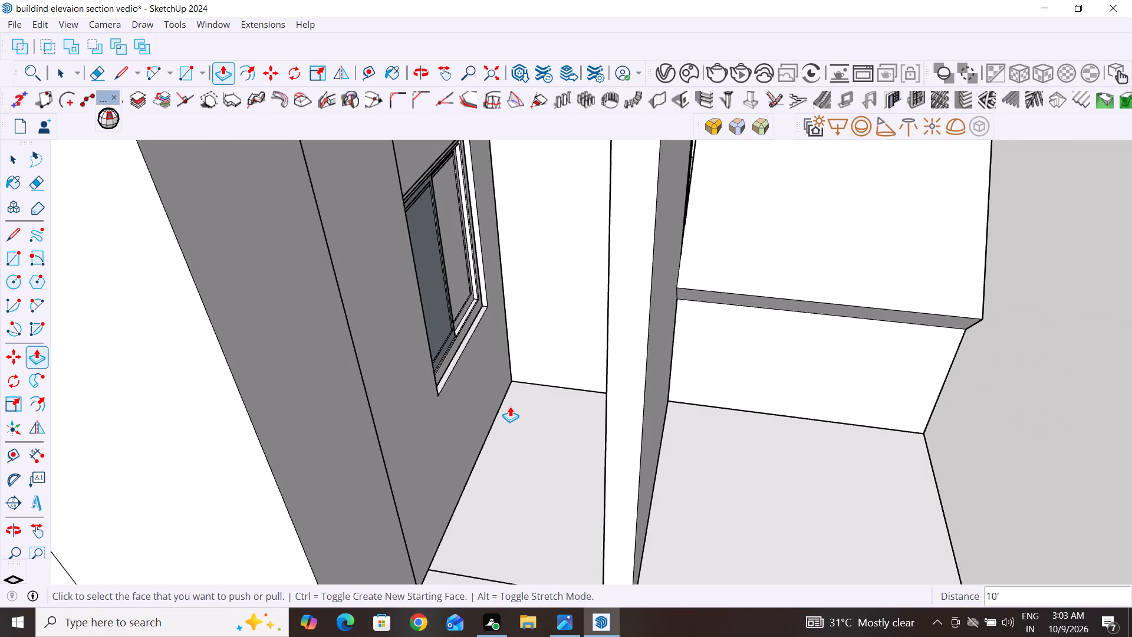
pyautogui.scroll(-1, 510, 406)
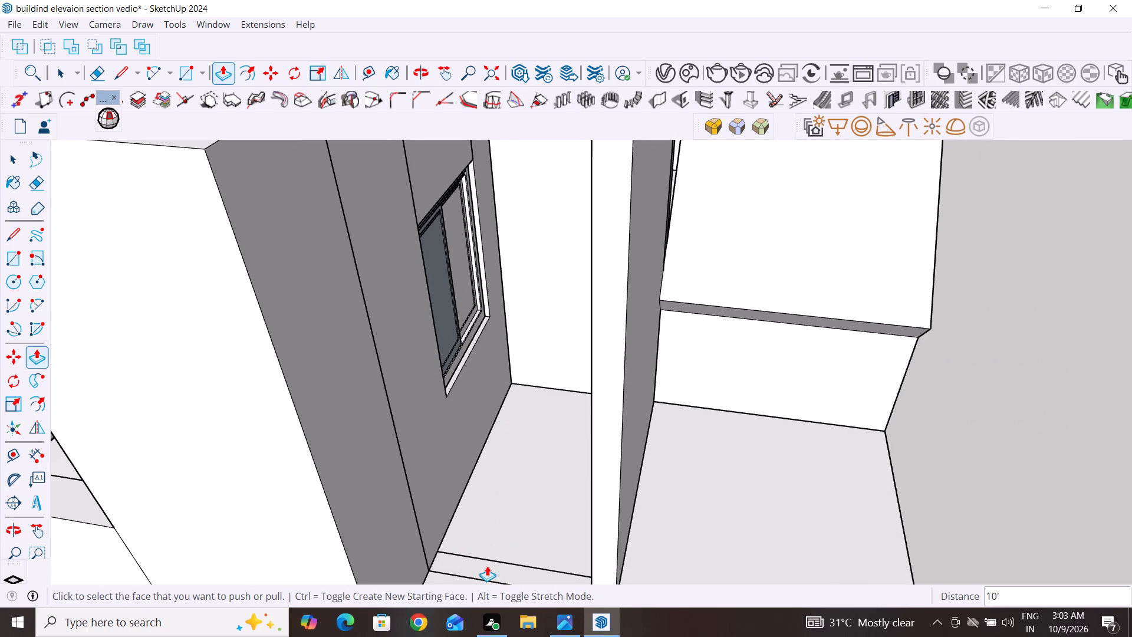
pyautogui.click(489, 562)
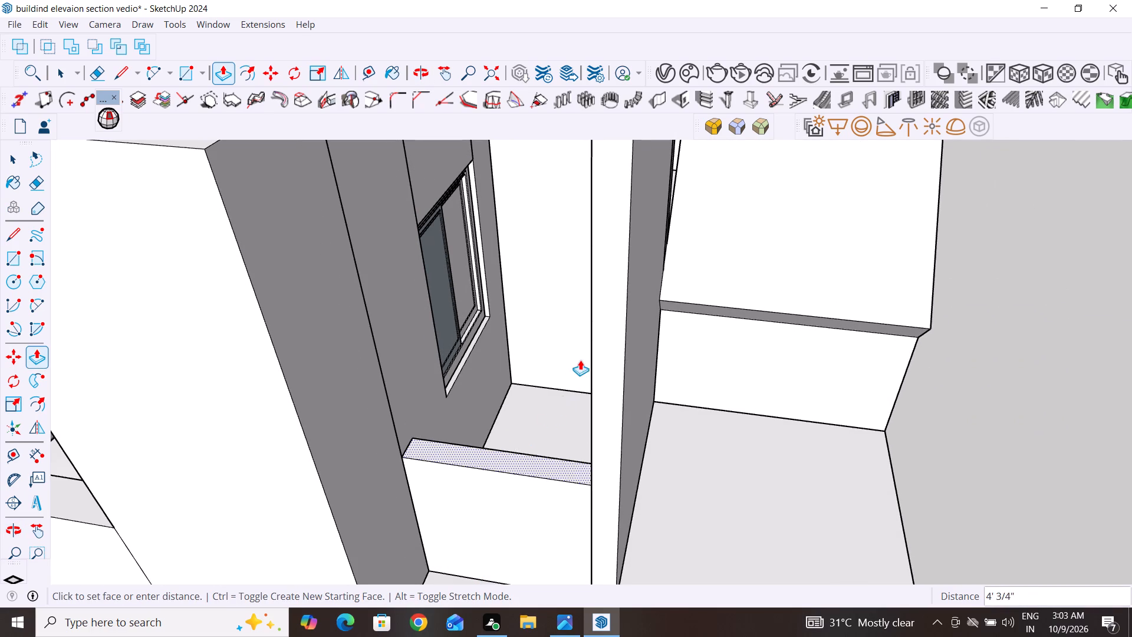
pyautogui.scroll(-12, 549, 410)
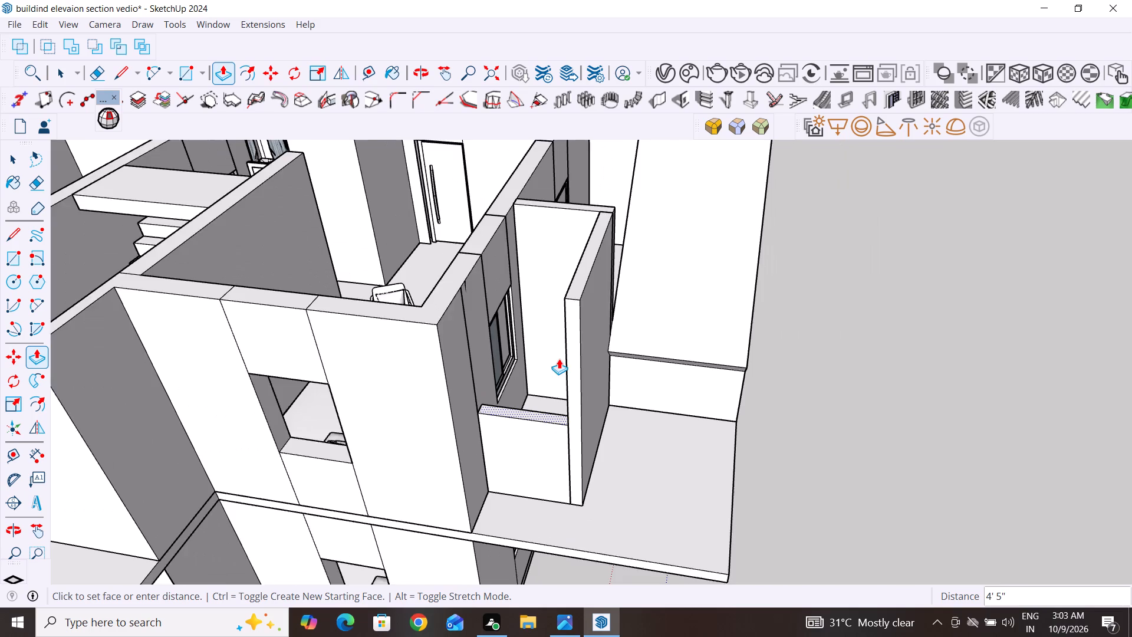
pyautogui.click(560, 321)
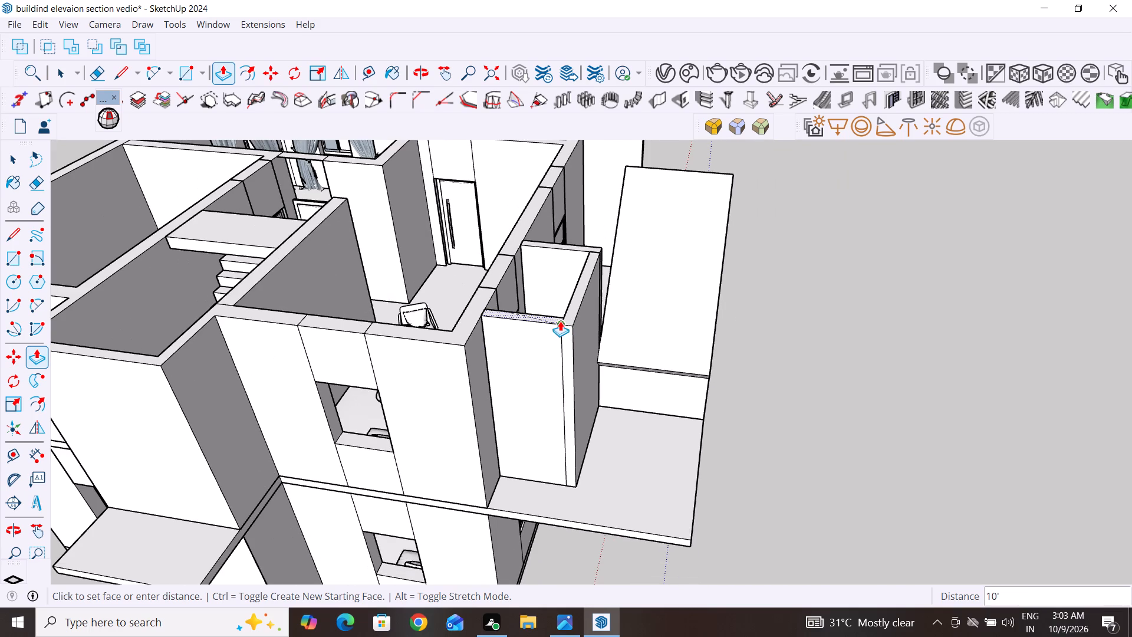
pyautogui.click(12, 160)
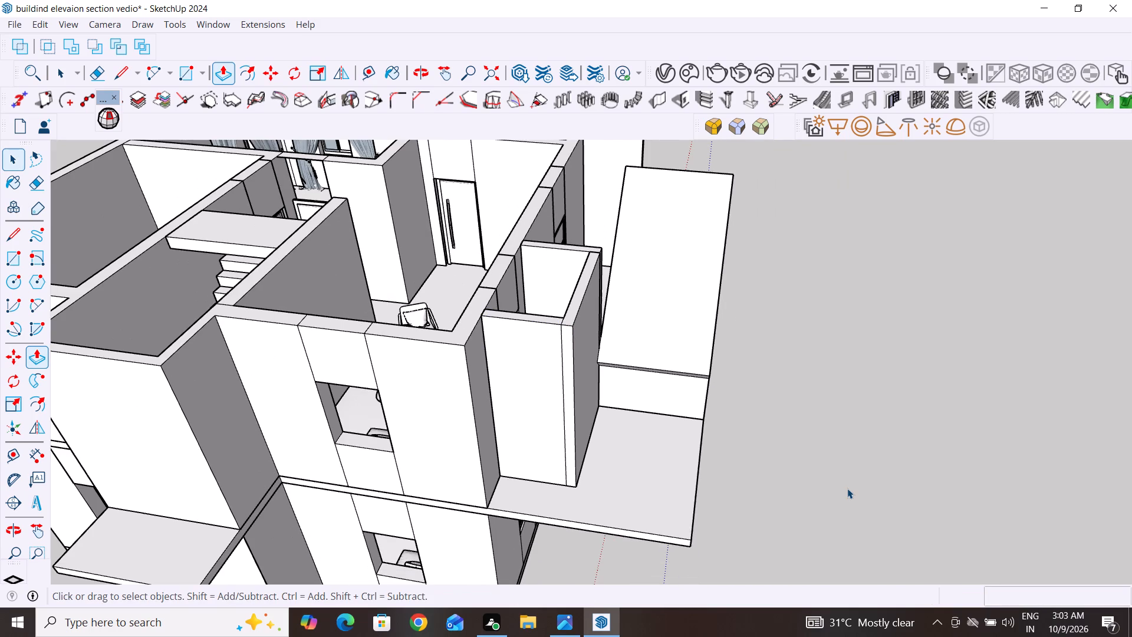
pyautogui.click(834, 395)
# Draw a sloping line about 8' 8" long from the upper-storey wall's corner edge down to the slab's outer front corner.
pyautogui.scroll(-4, 847, 488)
pyautogui.moveTo(871, 504); pyautogui.dragTo(621, 518, button='middle')
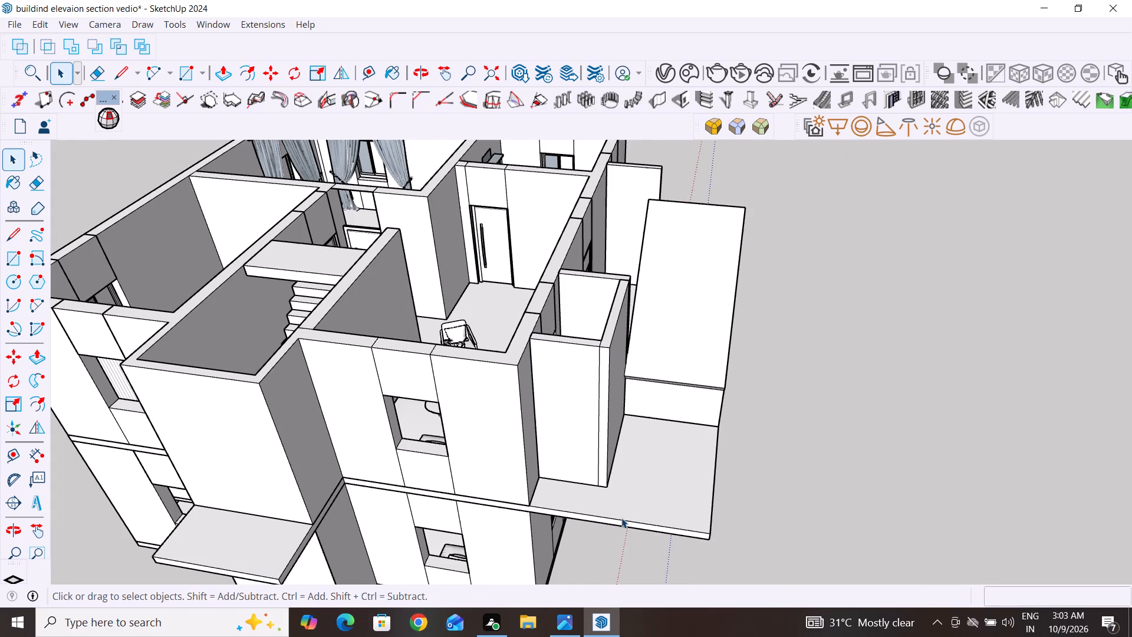
pyautogui.moveTo(621, 518); pyautogui.dragTo(459, 487, button='middle')
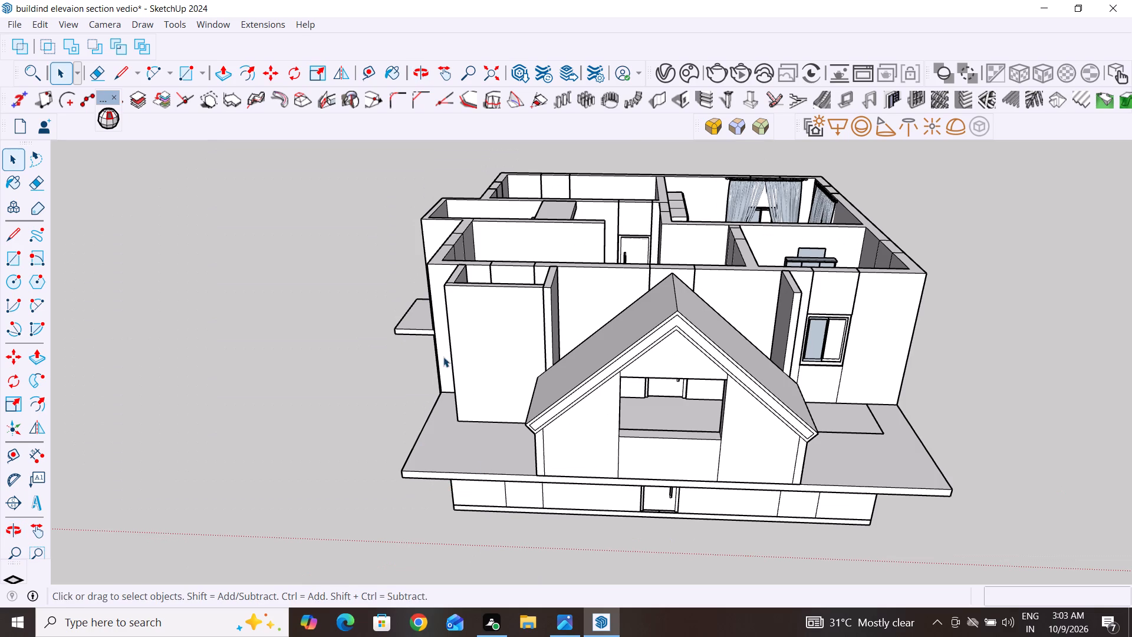
pyautogui.moveTo(448, 342); pyautogui.dragTo(655, 307, button='middle')
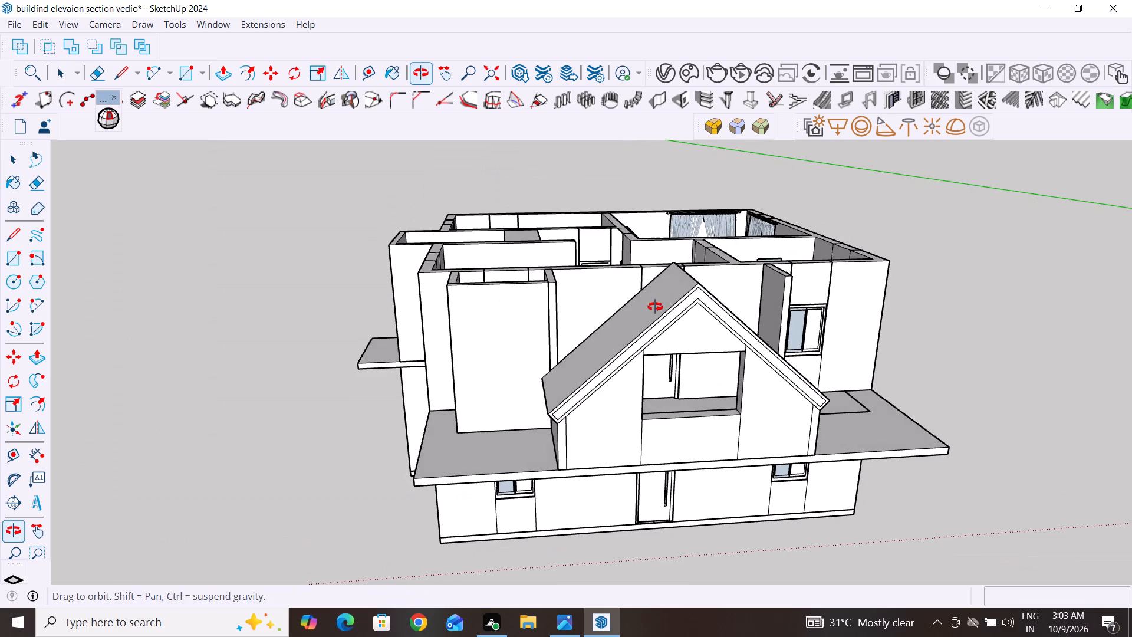
pyautogui.moveTo(655, 307); pyautogui.dragTo(653, 251, button='middle')
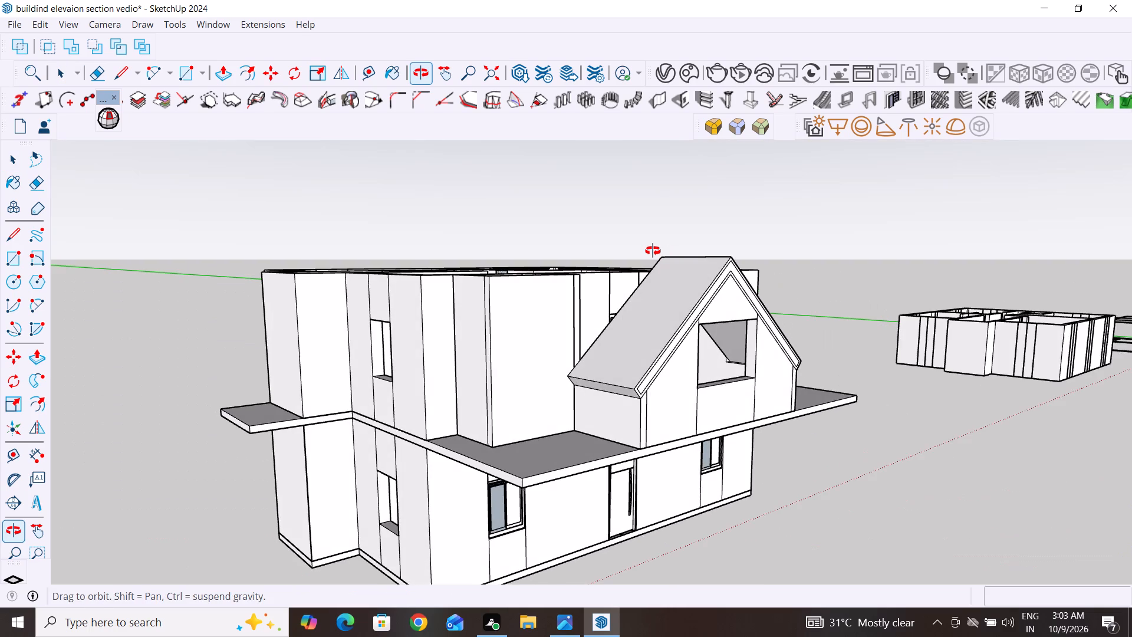
pyautogui.moveTo(653, 251); pyautogui.dragTo(652, 250, button='middle')
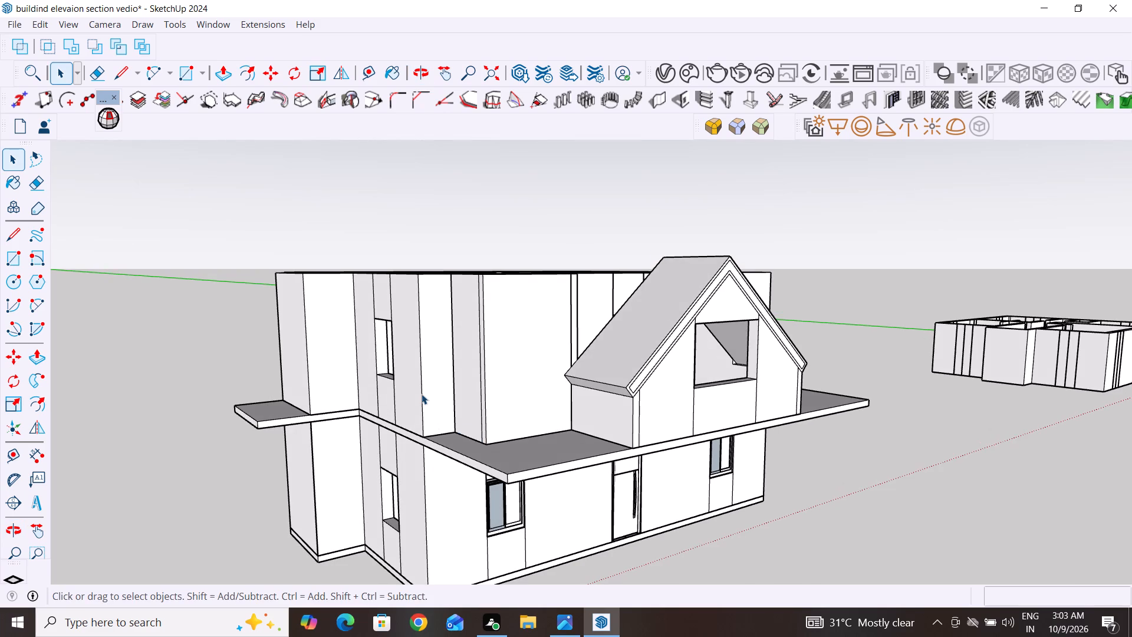
pyautogui.click(15, 239)
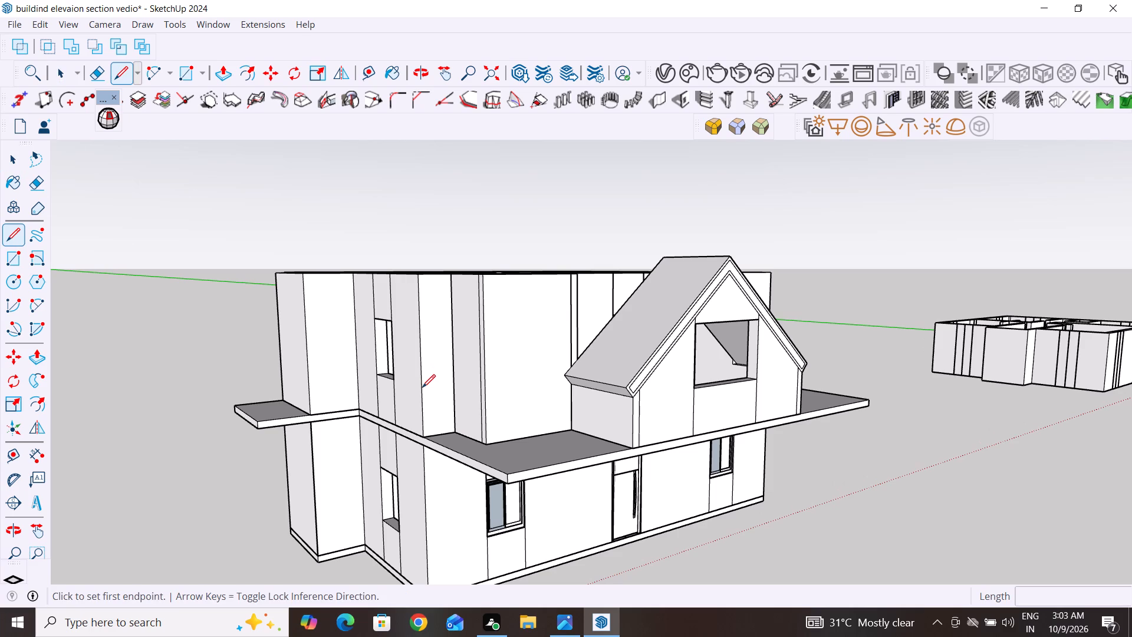
pyautogui.click(422, 388)
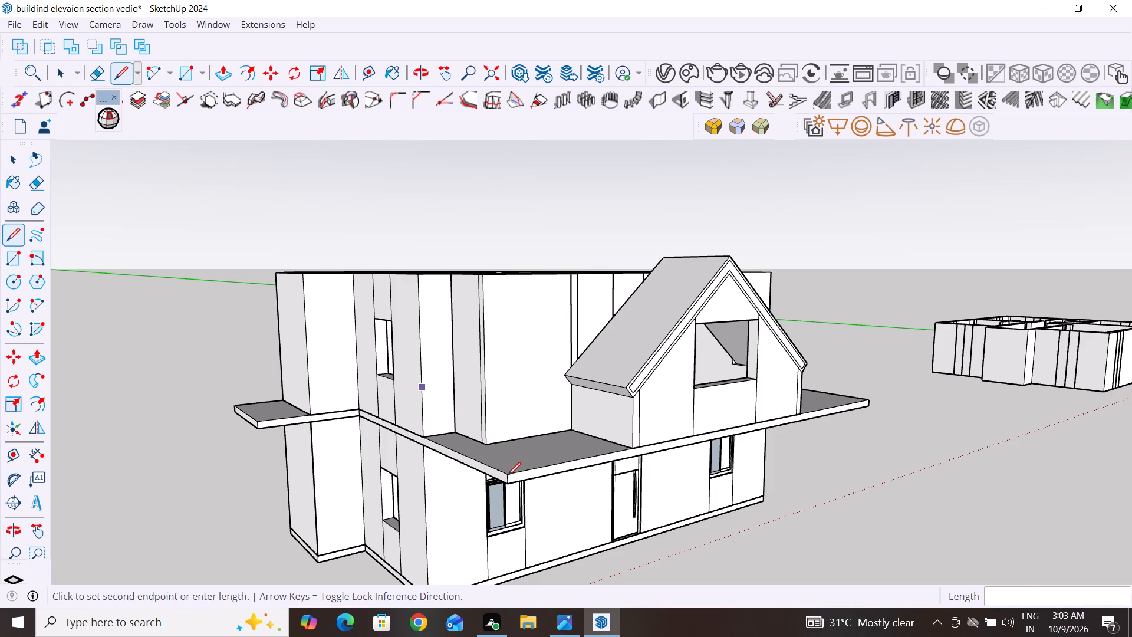
pyautogui.click(508, 475)
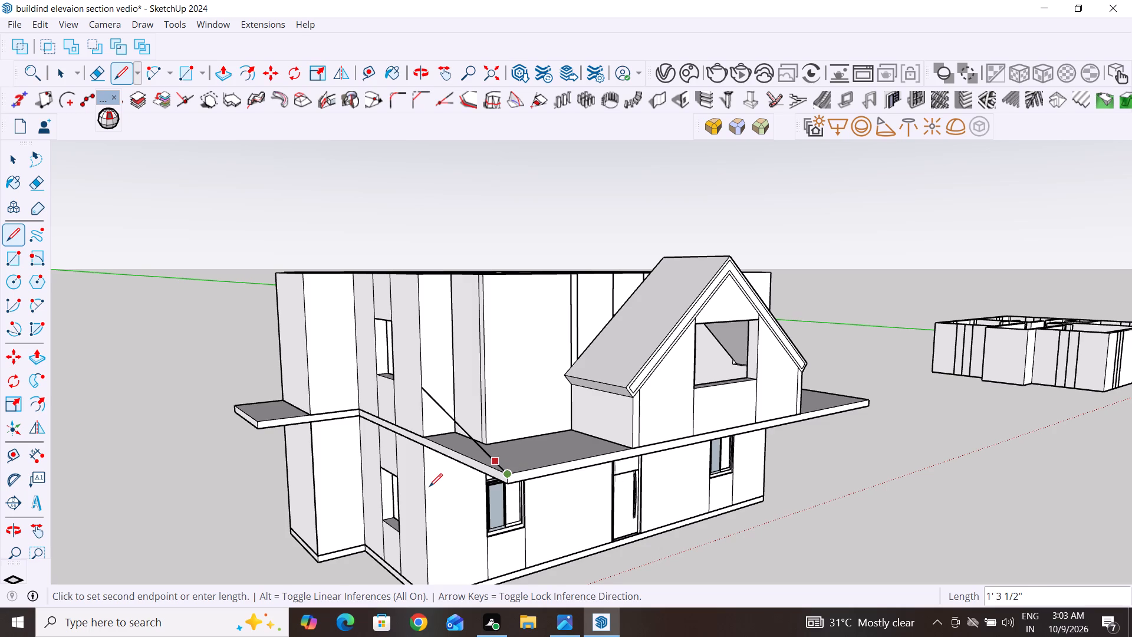
pyautogui.click(424, 387)
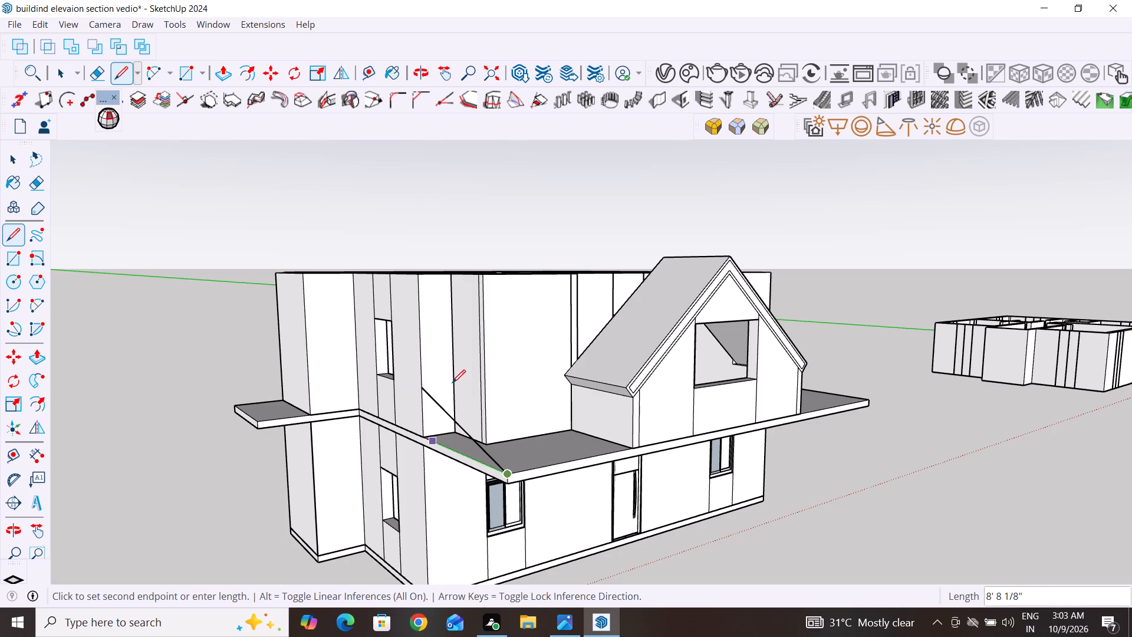
# Draw a level line from the sloping line's upper end across the narrow front wall face to the projecting block's edge.
pyautogui.scroll(10, 452, 383)
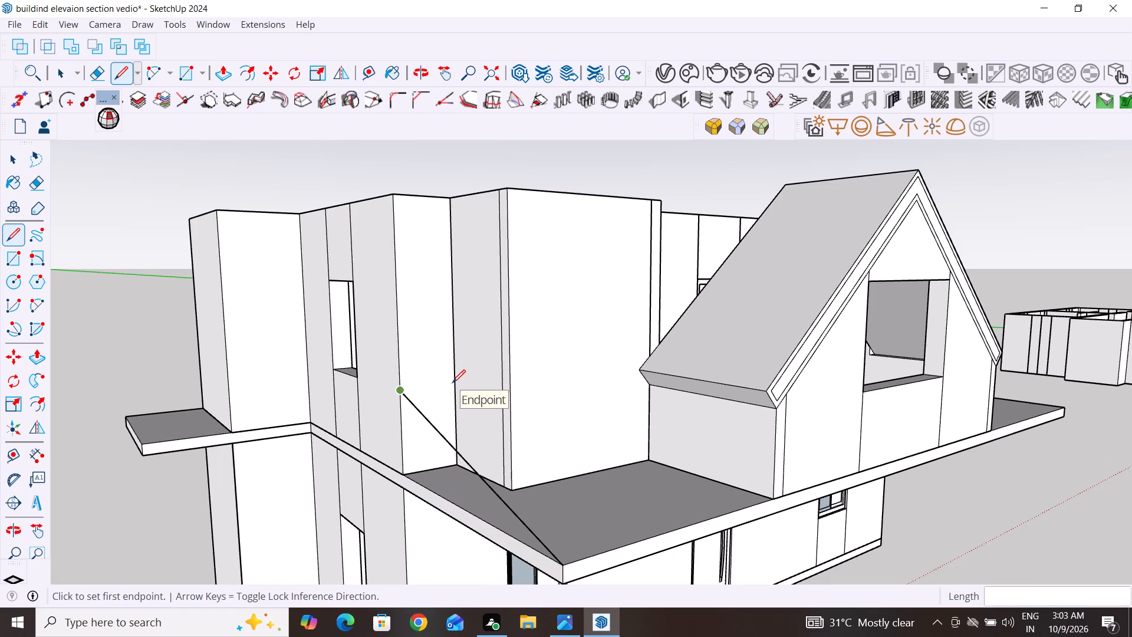
pyautogui.click(400, 393)
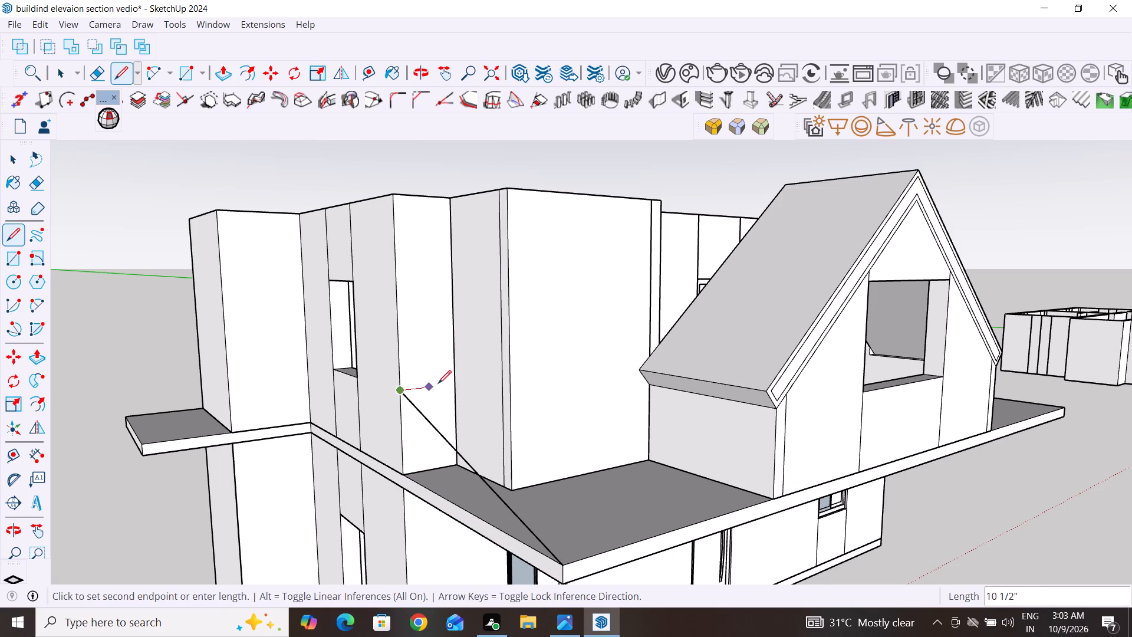
pyautogui.click(452, 383)
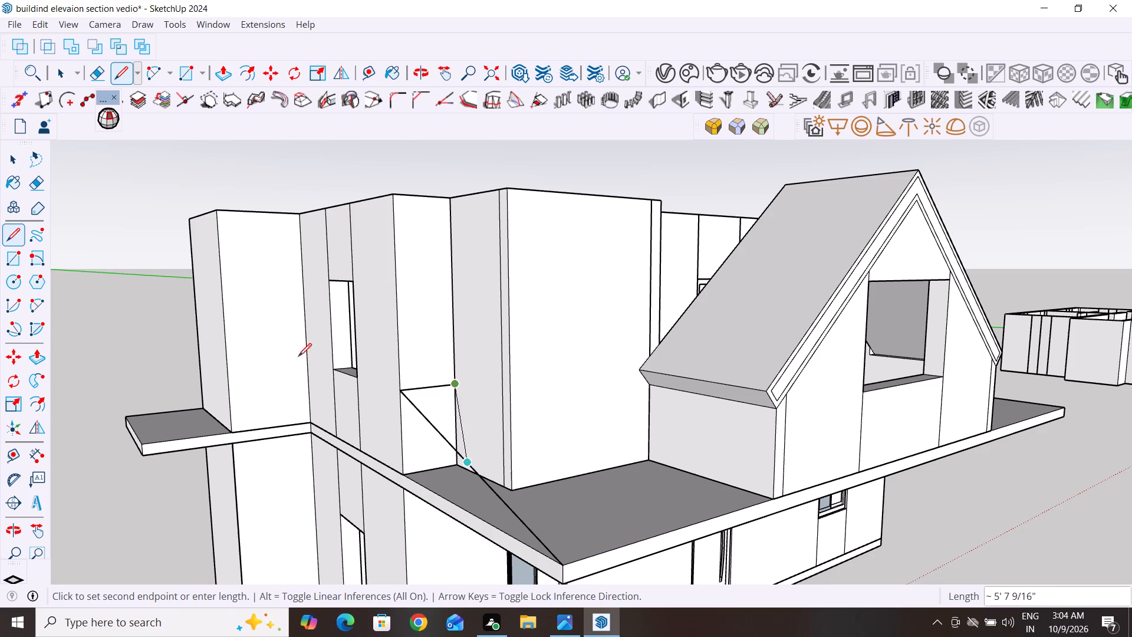
pyautogui.click(14, 162)
# Continue the level line 3' 6" along the projecting block's side wall to its front corner.
pyautogui.scroll(-3, 231, 480)
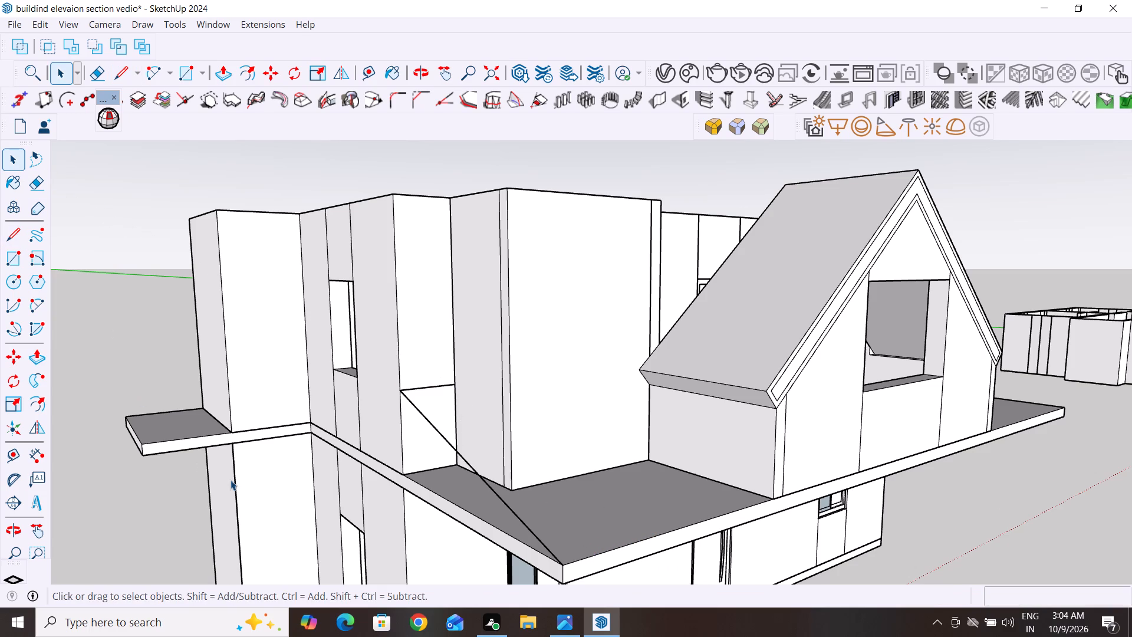
pyautogui.scroll(-6, 231, 480)
pyautogui.moveTo(502, 513); pyautogui.dragTo(421, 524, button='middle')
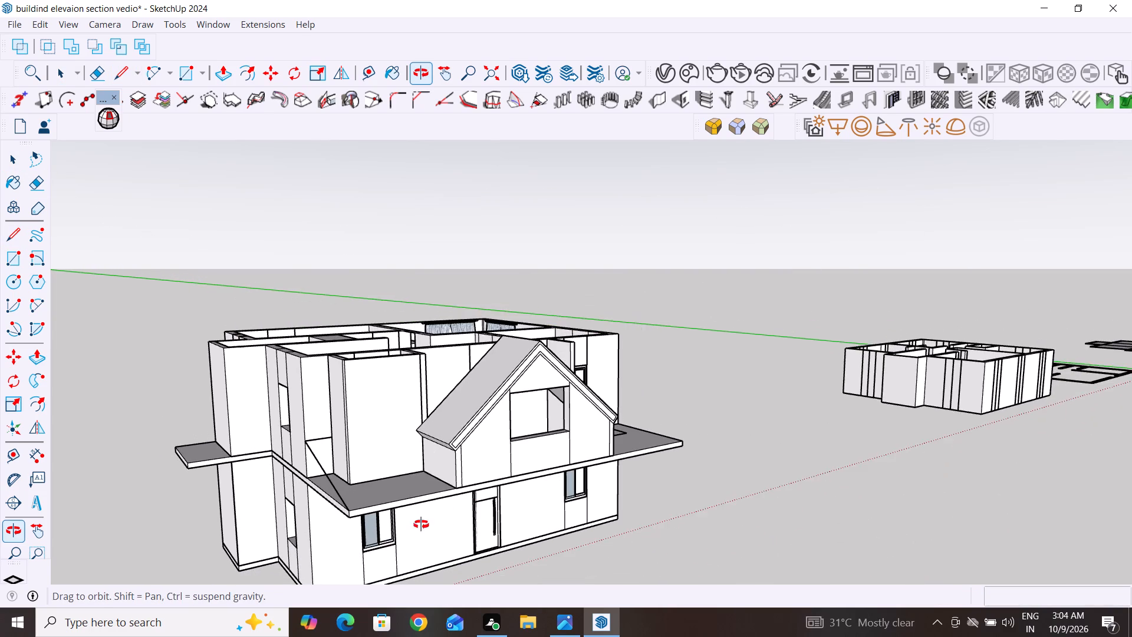
pyautogui.moveTo(421, 524); pyautogui.dragTo(385, 475, button='middle')
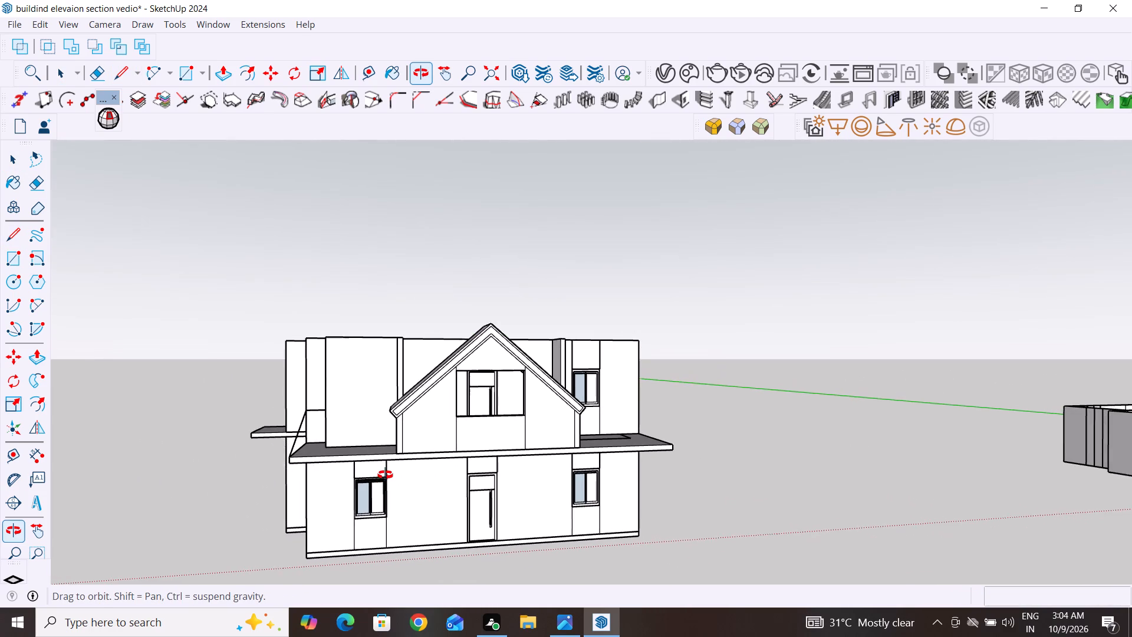
pyautogui.moveTo(385, 475); pyautogui.dragTo(384, 471, button='middle')
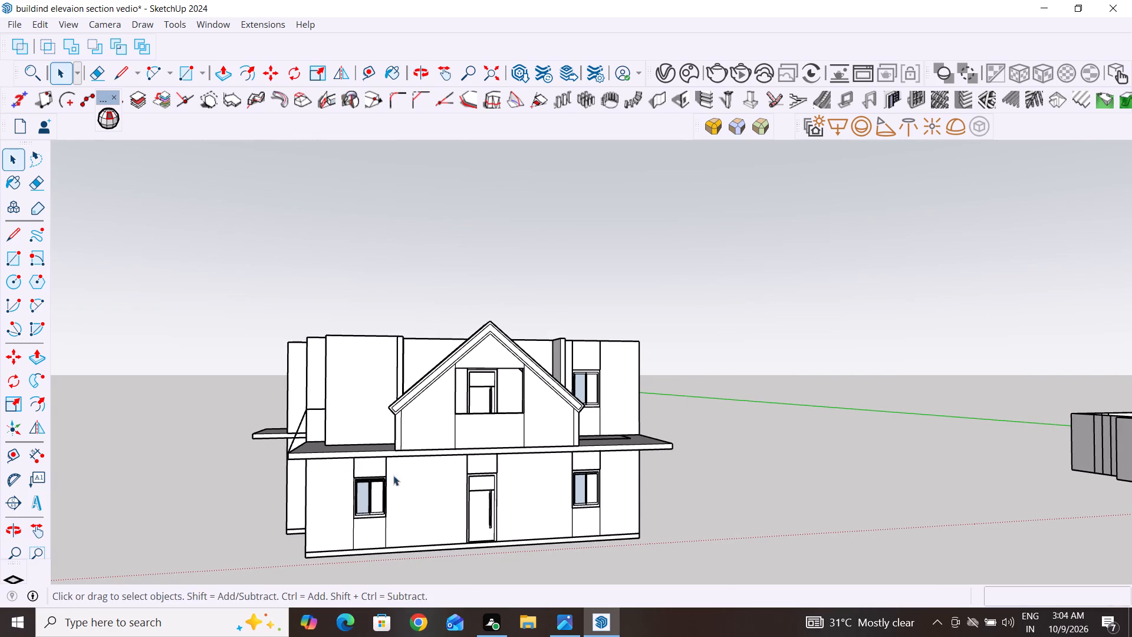
pyautogui.moveTo(394, 475); pyautogui.dragTo(623, 483, button='middle')
pyautogui.click(19, 232)
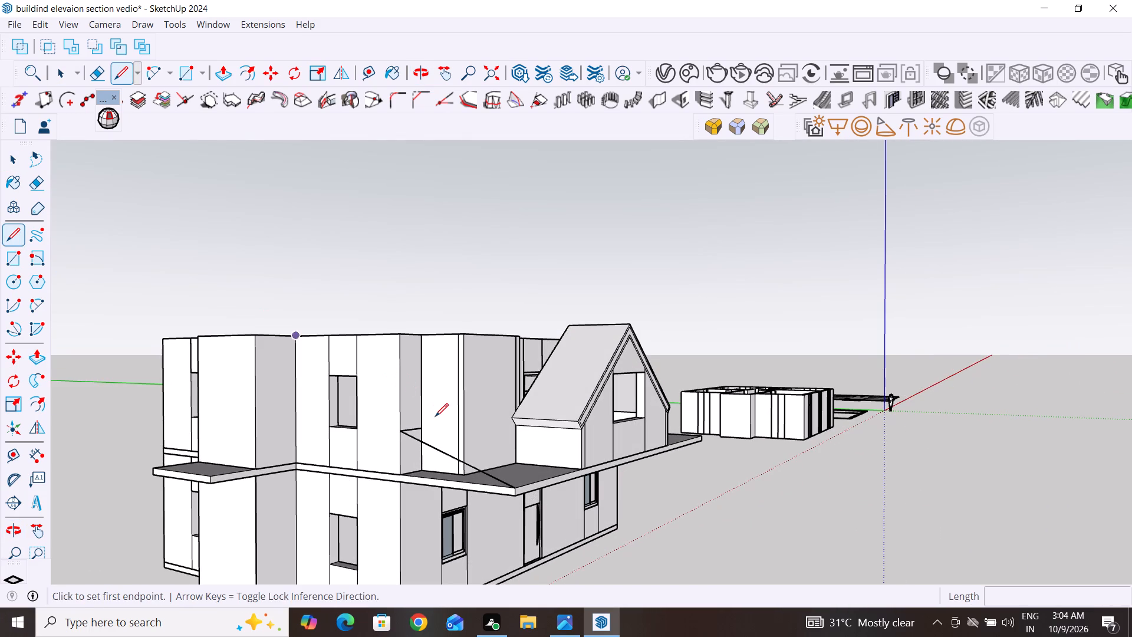
pyautogui.click(426, 429)
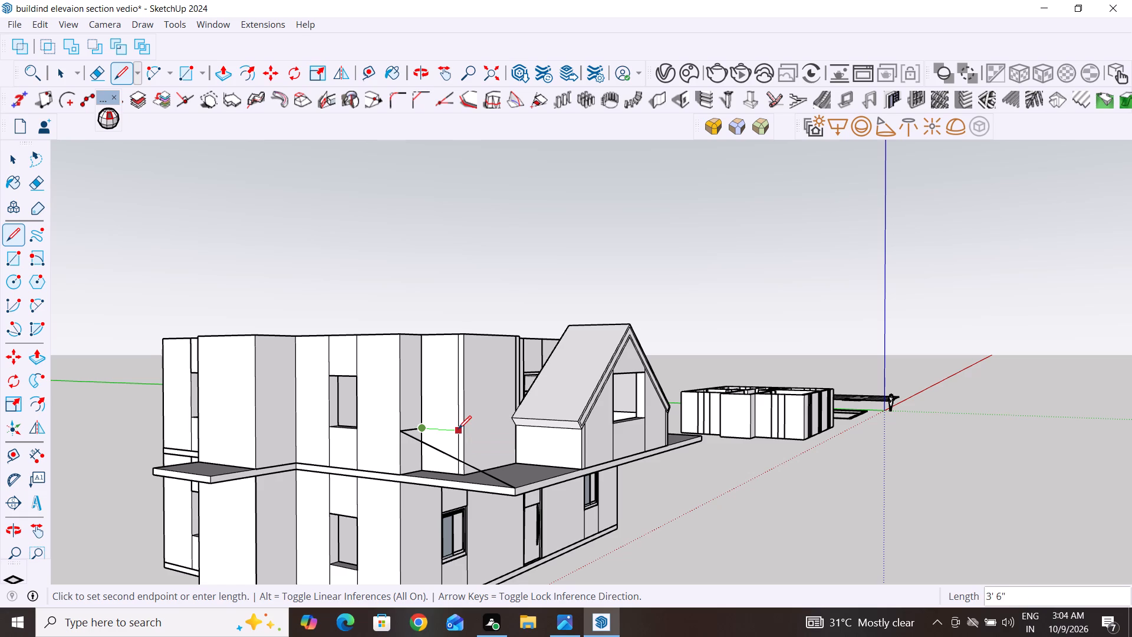
pyautogui.click(458, 429)
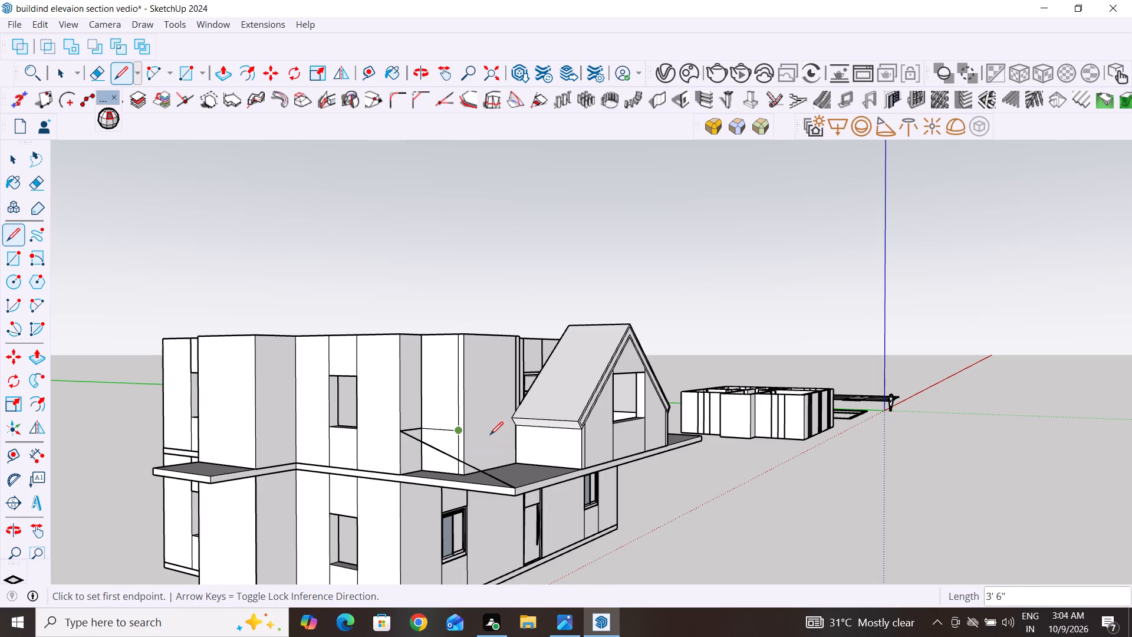
# Continue the level line 6" across the narrow corner strip to the projecting block's corner edge.
pyautogui.scroll(13, 488, 434)
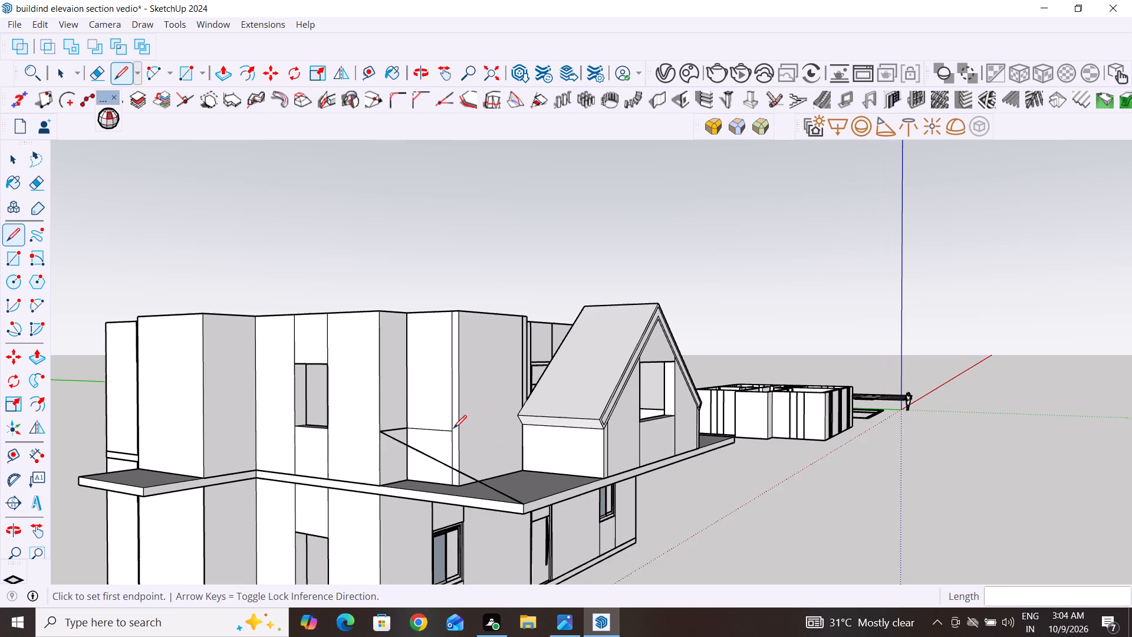
pyautogui.scroll(11, 447, 446)
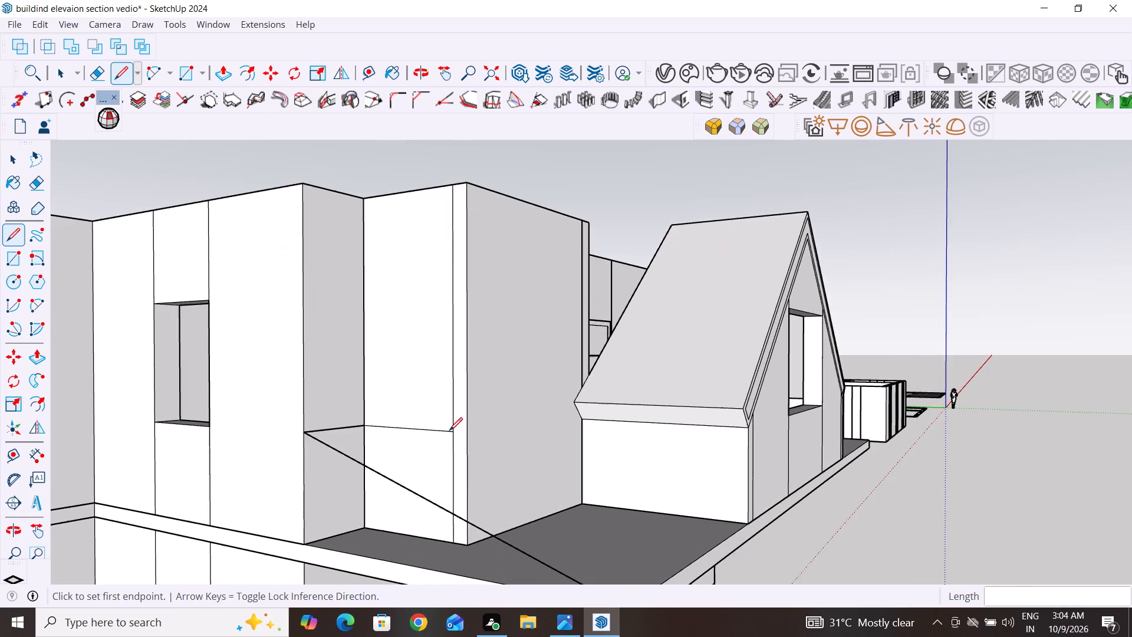
pyautogui.scroll(3, 449, 431)
pyautogui.click(455, 433)
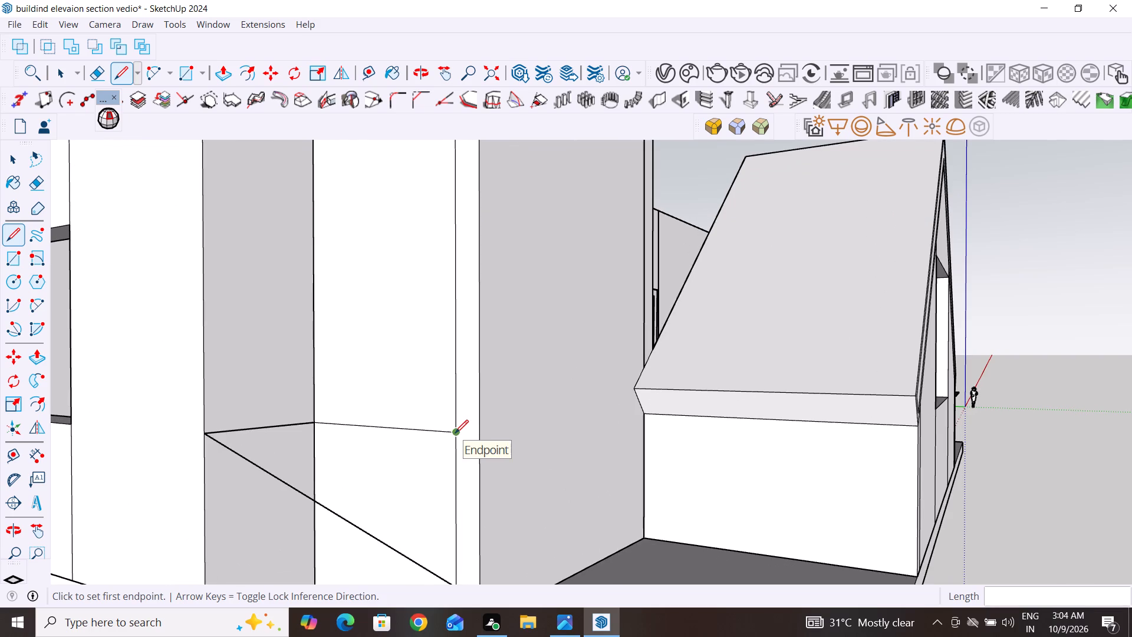
pyautogui.click(478, 435)
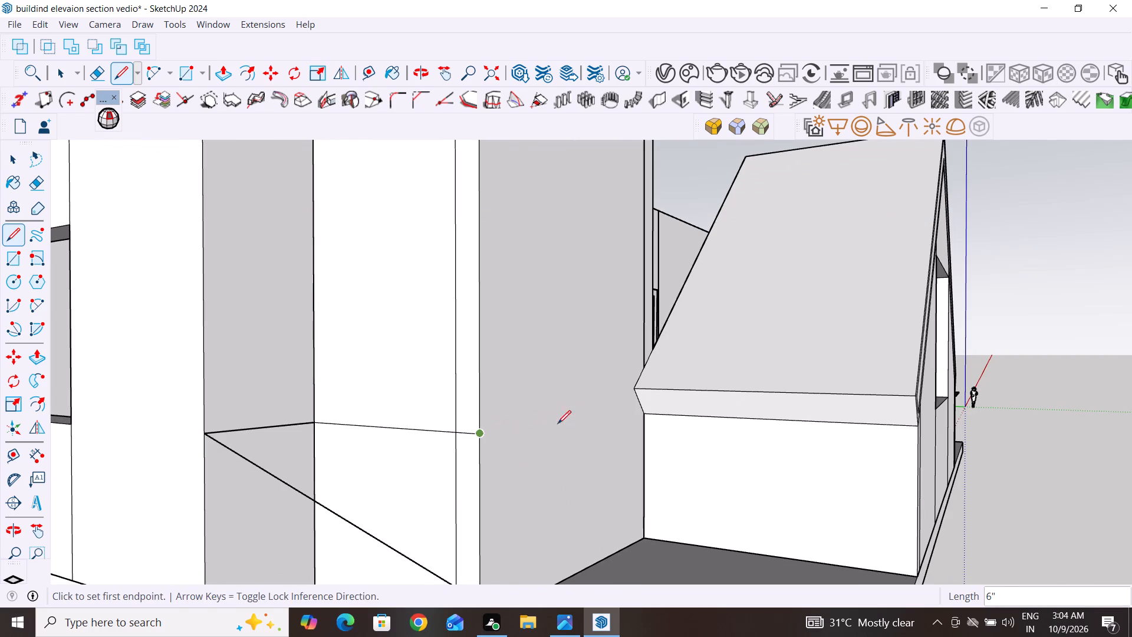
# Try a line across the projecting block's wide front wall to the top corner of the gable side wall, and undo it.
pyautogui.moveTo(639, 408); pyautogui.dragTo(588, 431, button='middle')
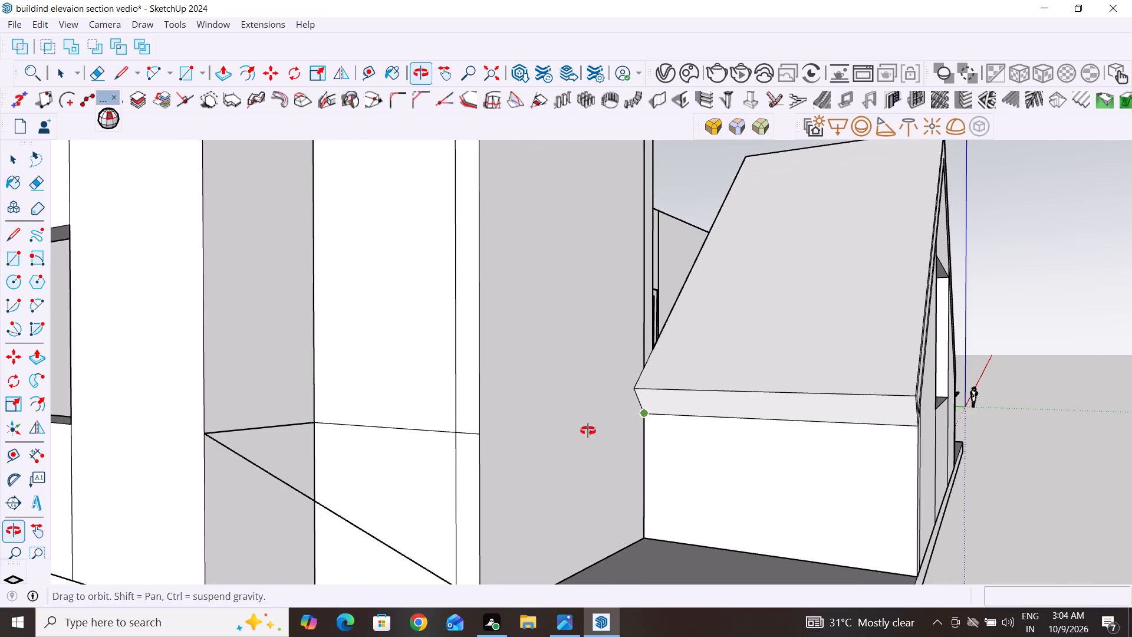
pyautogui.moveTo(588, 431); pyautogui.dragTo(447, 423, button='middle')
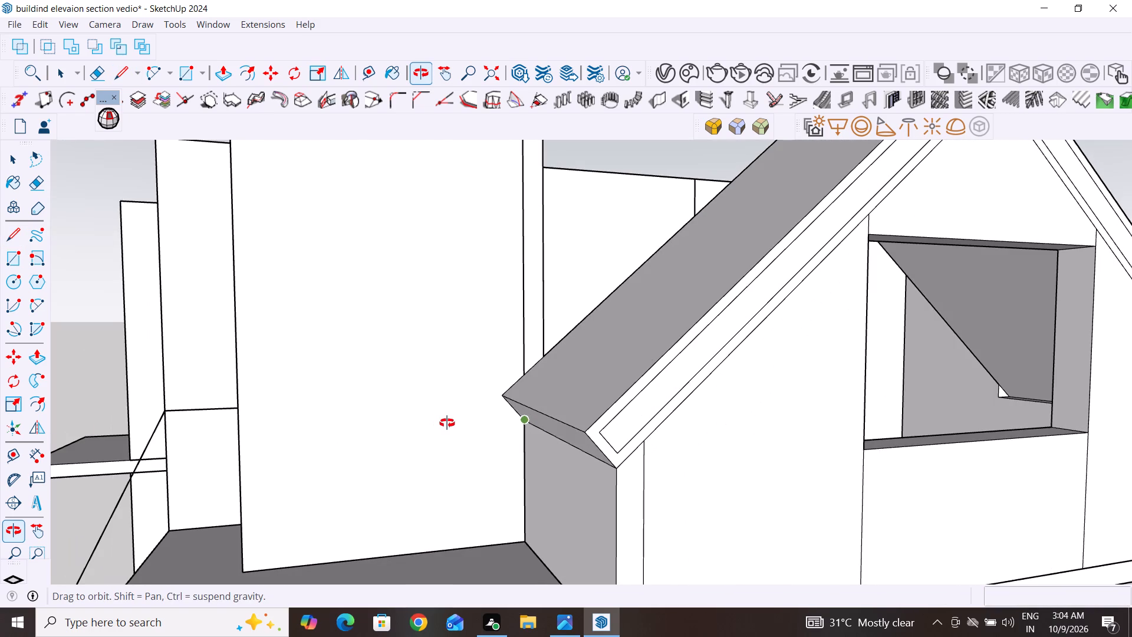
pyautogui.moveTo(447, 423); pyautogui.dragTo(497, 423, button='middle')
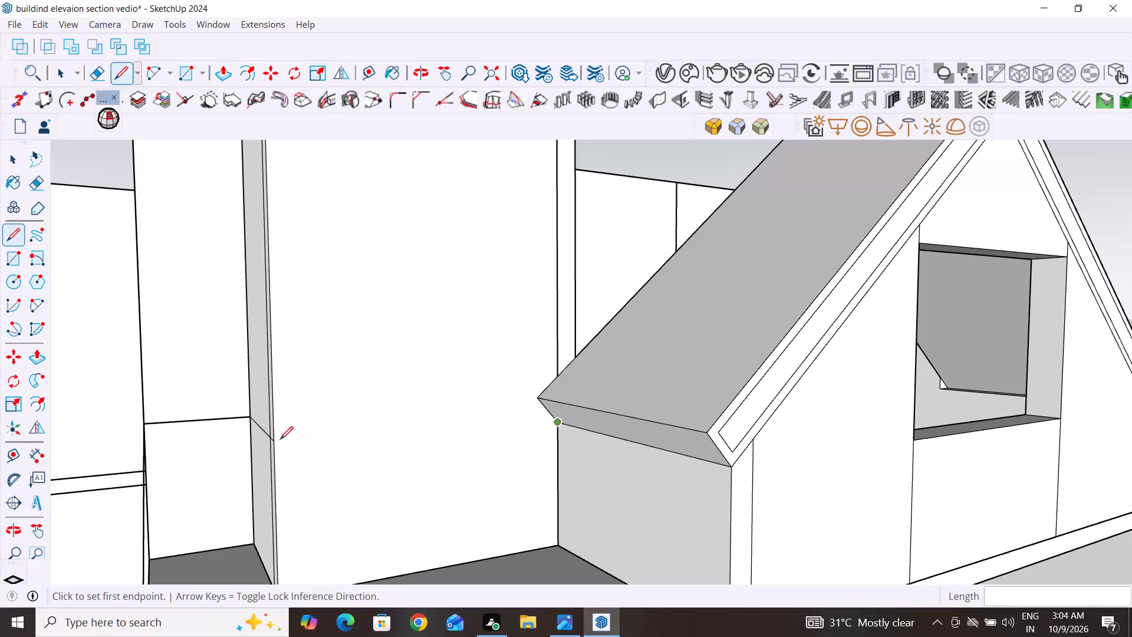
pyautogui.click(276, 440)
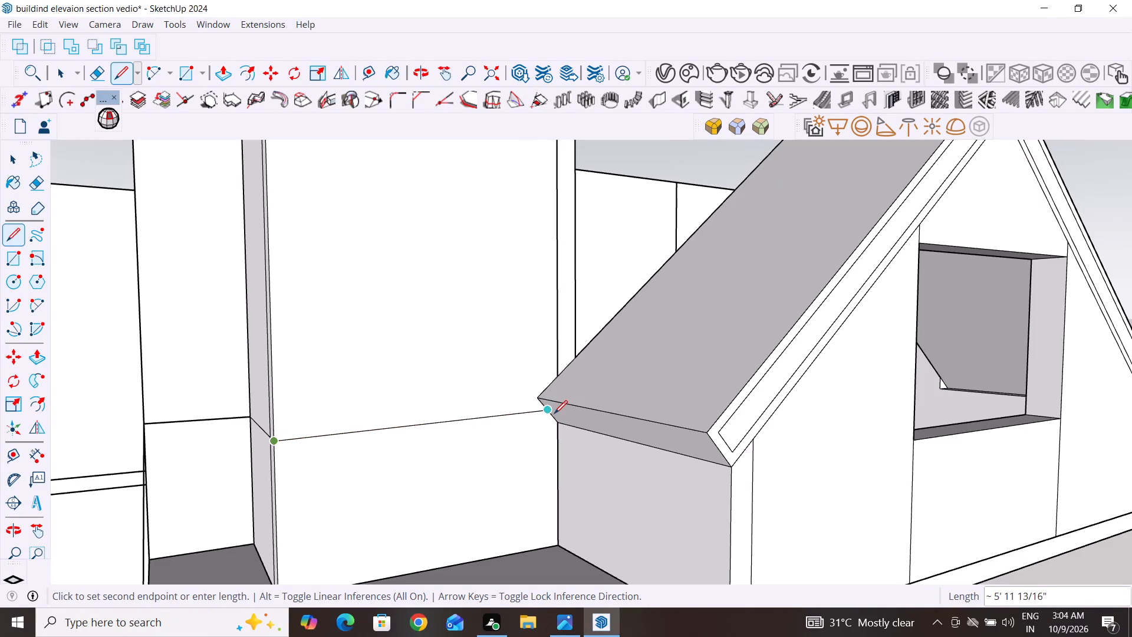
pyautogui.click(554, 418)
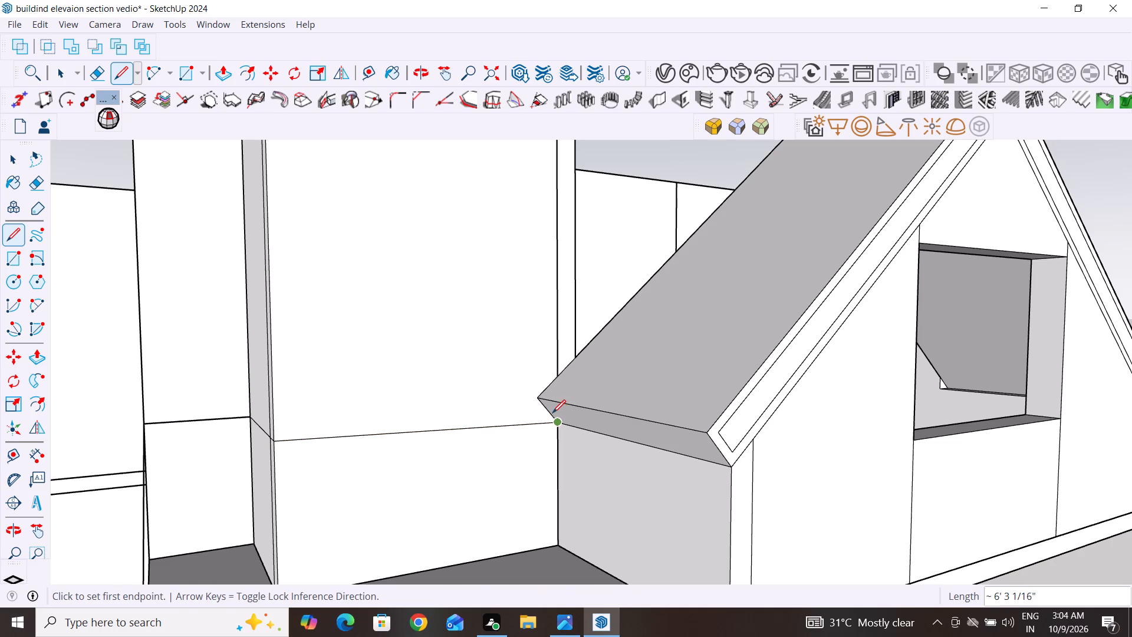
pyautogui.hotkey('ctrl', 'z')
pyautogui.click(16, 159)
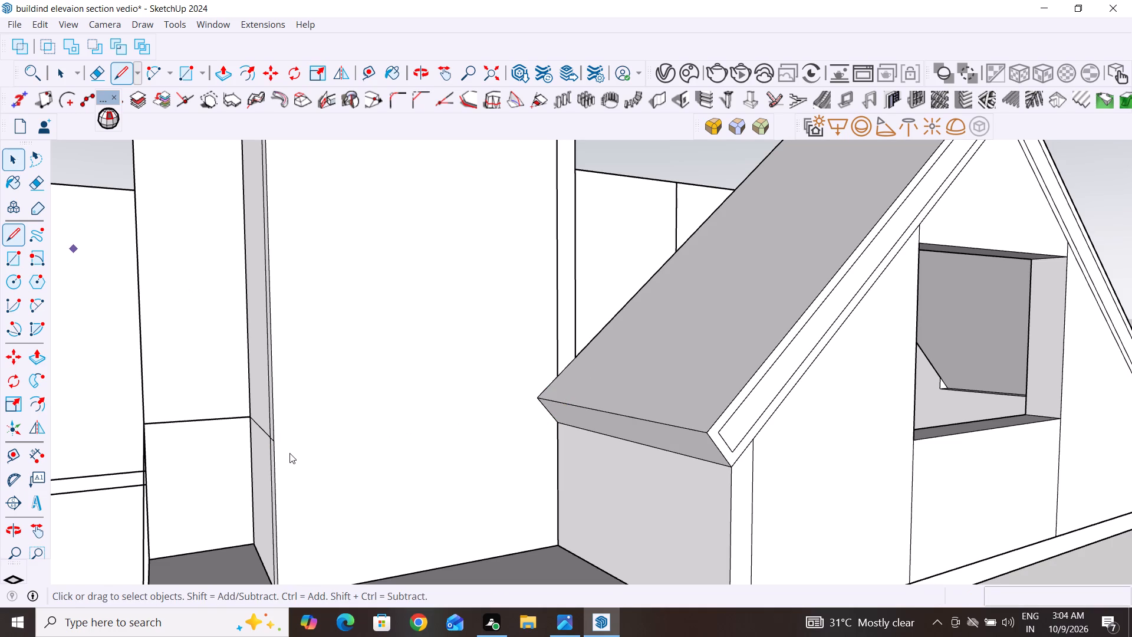
# Draw a level line about 4' 7" from the projecting block's corner edge along the wide wall face toward the gable.
pyautogui.click(15, 238)
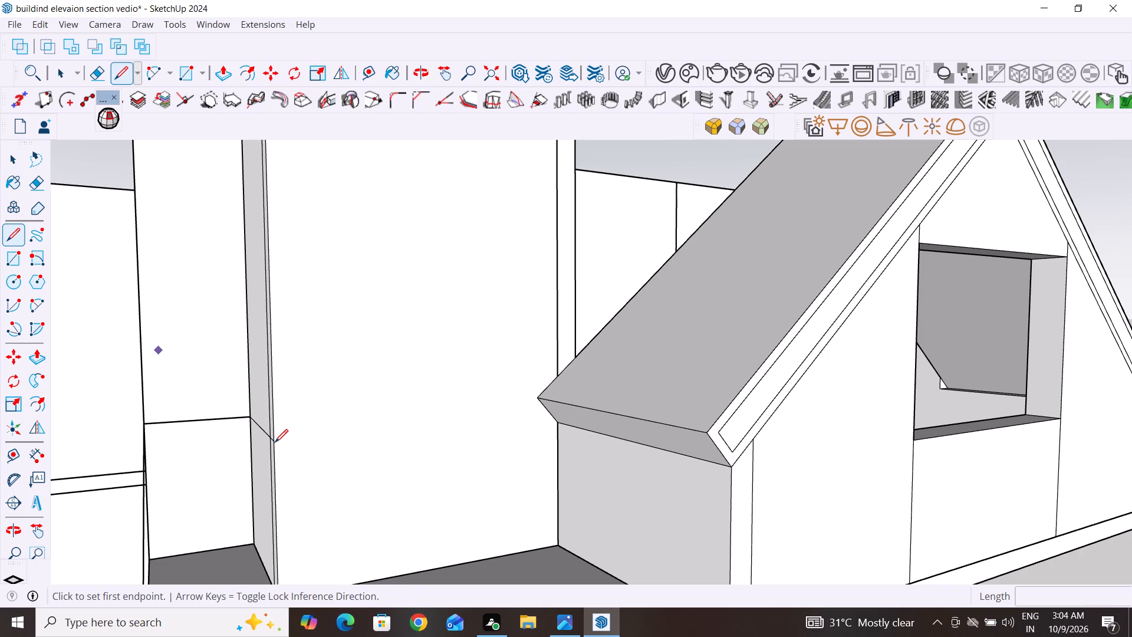
pyautogui.click(275, 442)
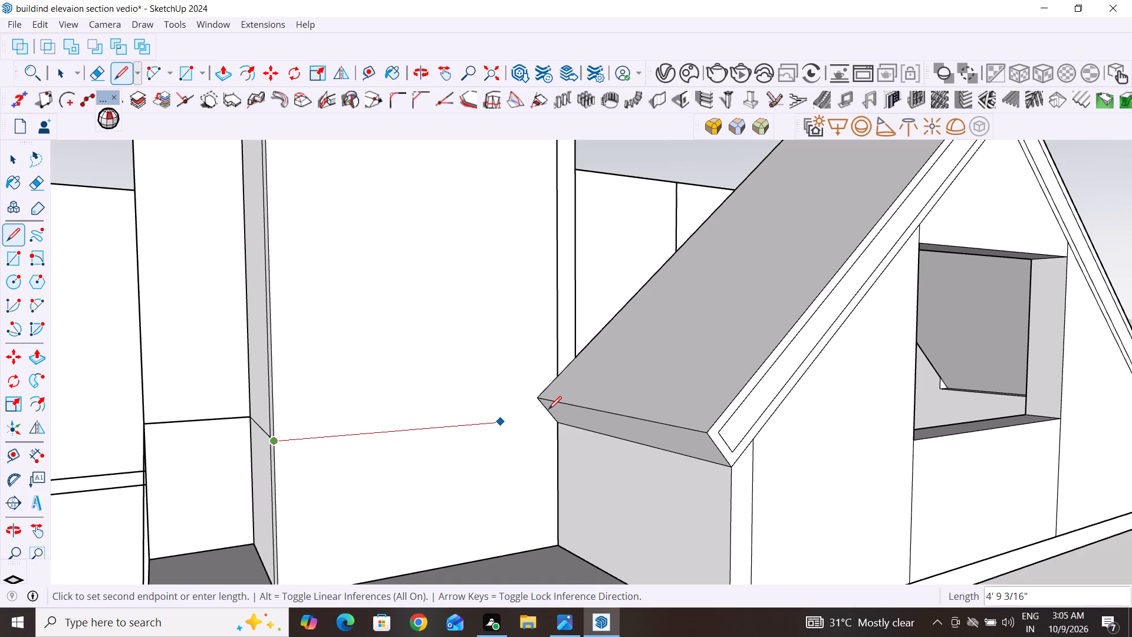
pyautogui.click(500, 422)
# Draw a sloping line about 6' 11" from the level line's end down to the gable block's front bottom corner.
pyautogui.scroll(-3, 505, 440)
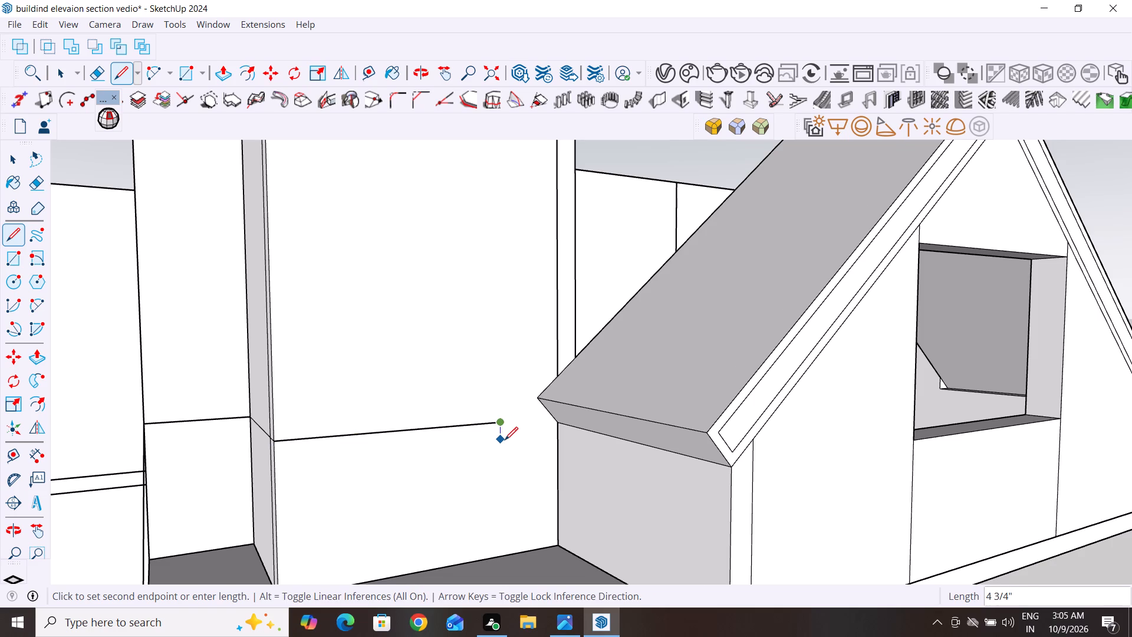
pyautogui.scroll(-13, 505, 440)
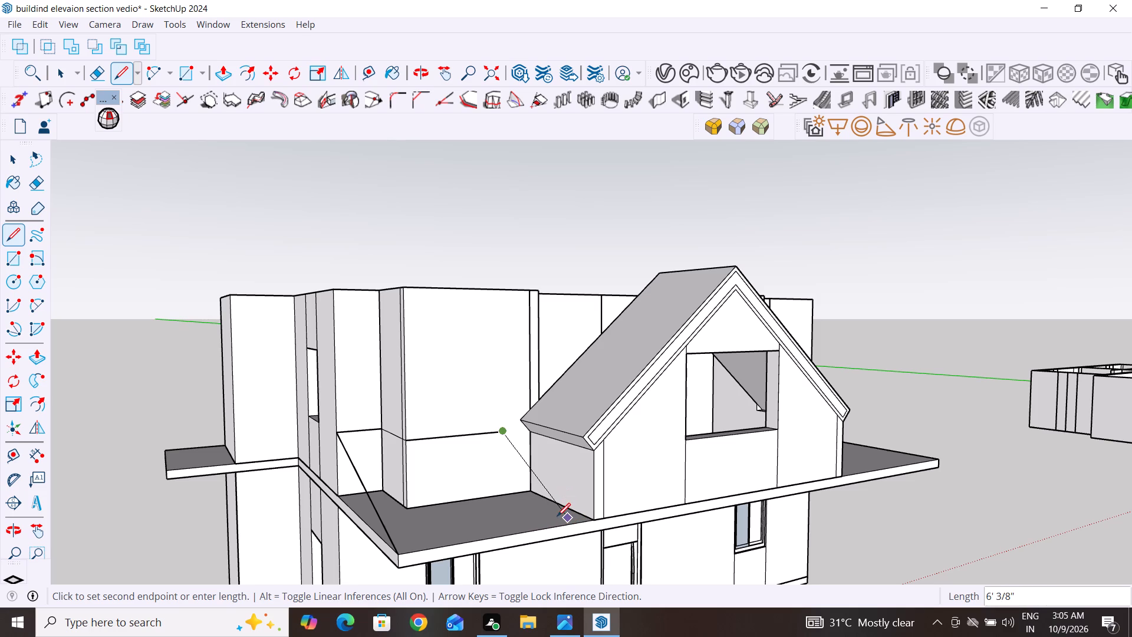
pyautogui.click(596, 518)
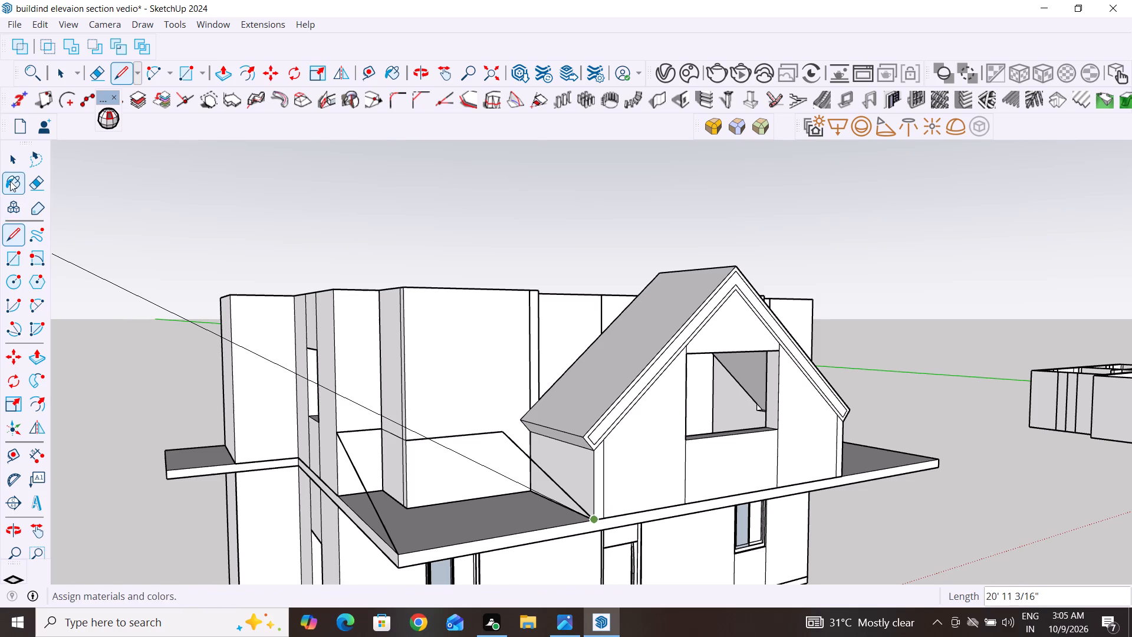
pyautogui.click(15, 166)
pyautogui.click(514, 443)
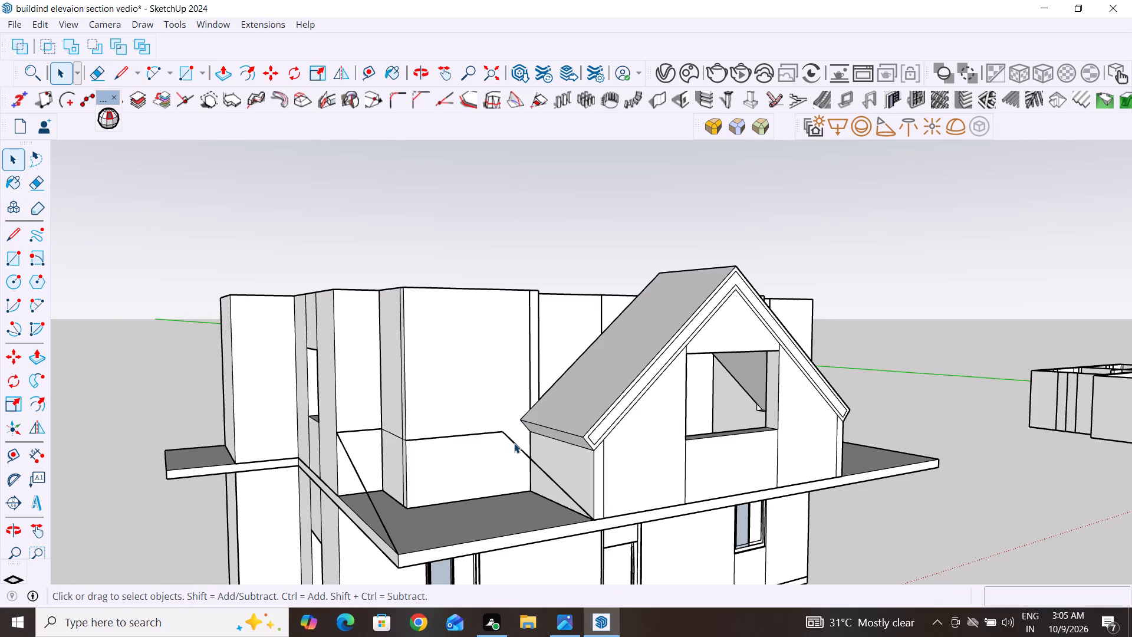
# Extend the level line about 1' 5" along the wide wall face to the underside edge of the gable roof's eave.
pyautogui.scroll(7, 512, 437)
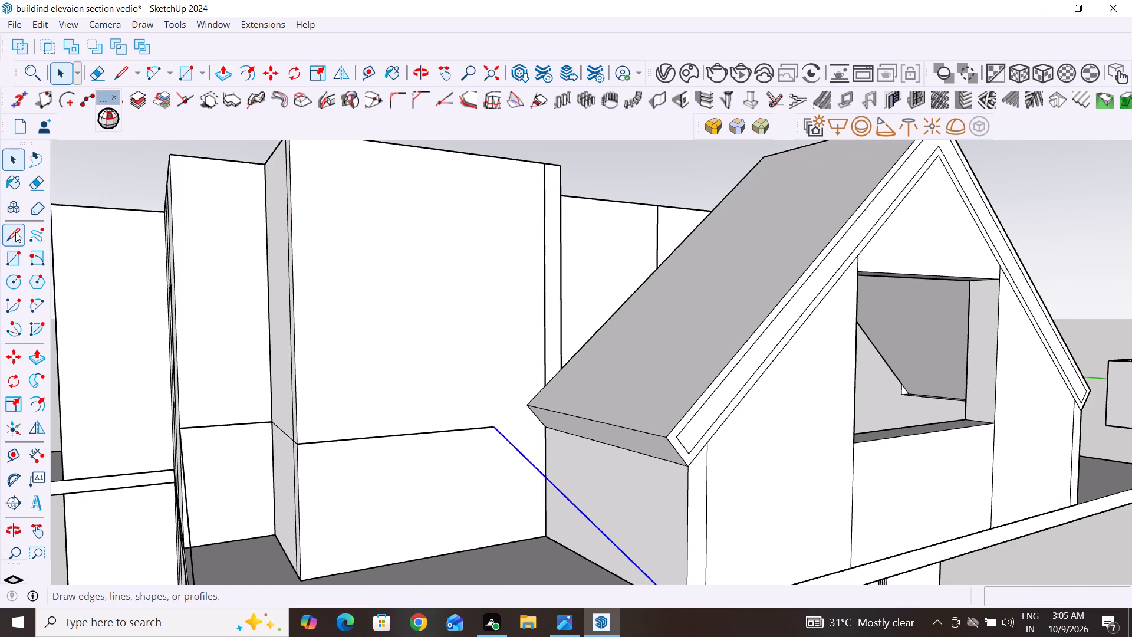
pyautogui.click(15, 232)
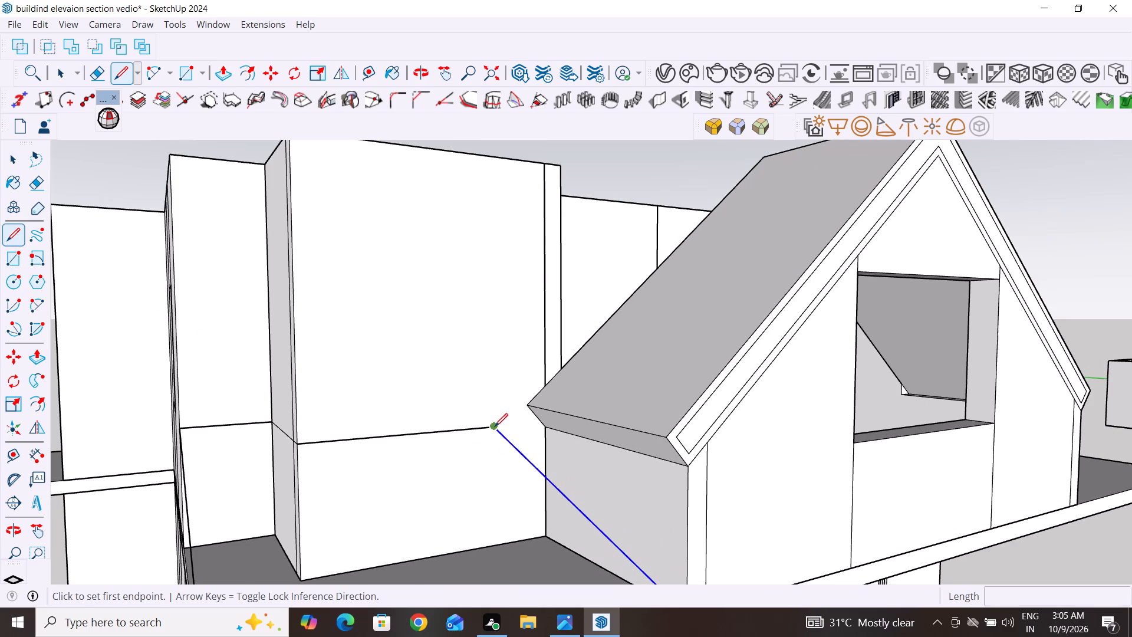
pyautogui.click(495, 426)
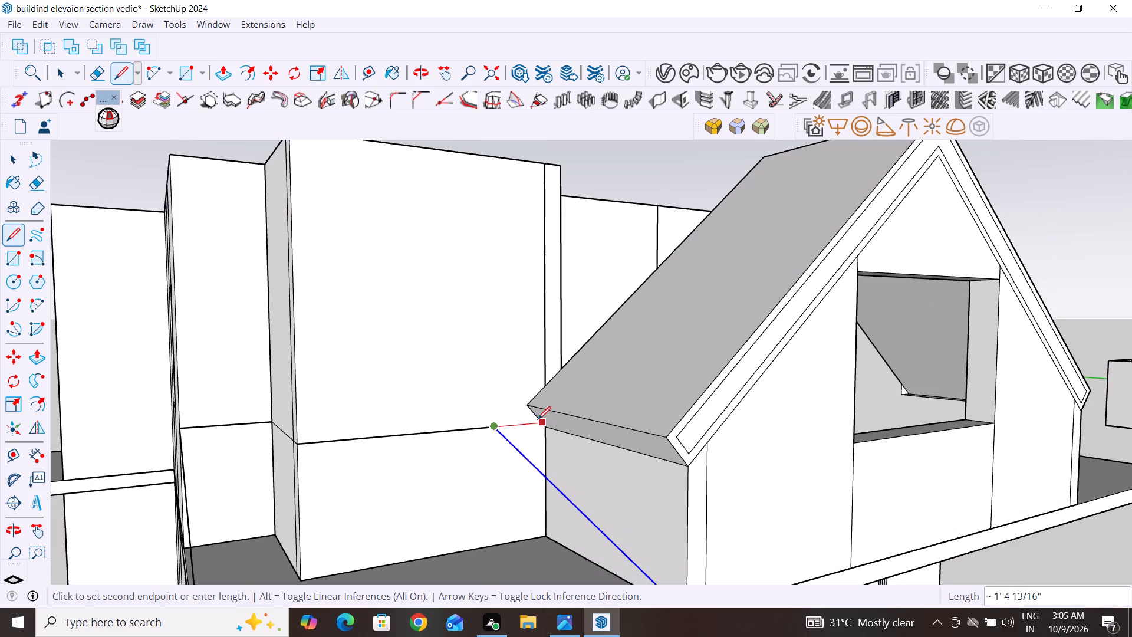
pyautogui.scroll(4, 542, 421)
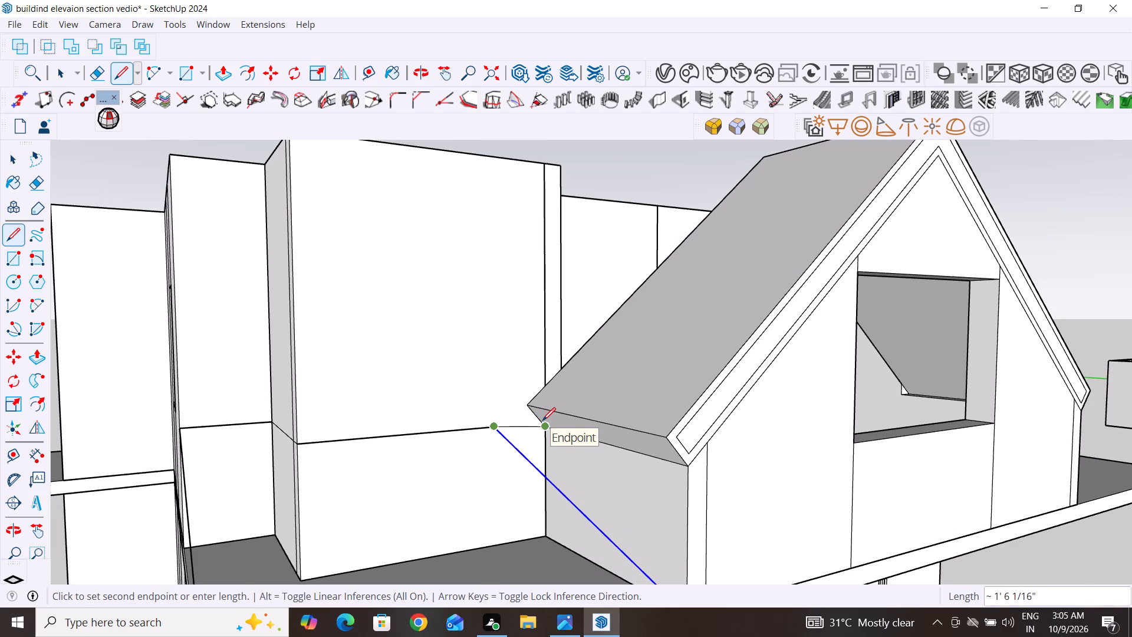
pyautogui.scroll(8, 542, 421)
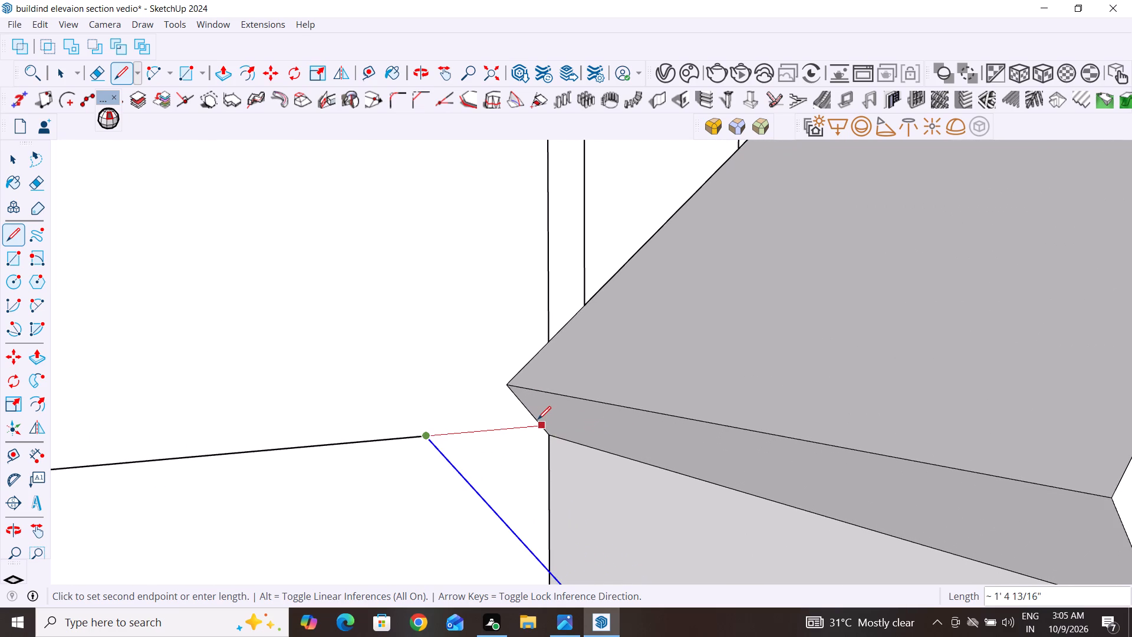
pyautogui.click(542, 422)
pyautogui.scroll(-3, 542, 422)
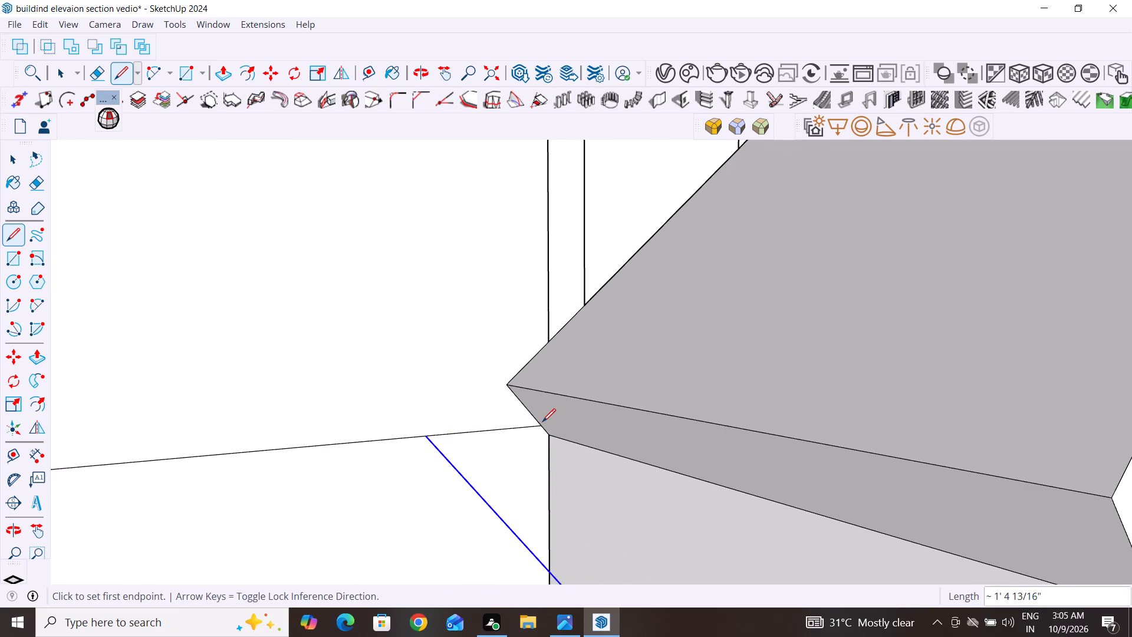
pyautogui.scroll(-2, 542, 422)
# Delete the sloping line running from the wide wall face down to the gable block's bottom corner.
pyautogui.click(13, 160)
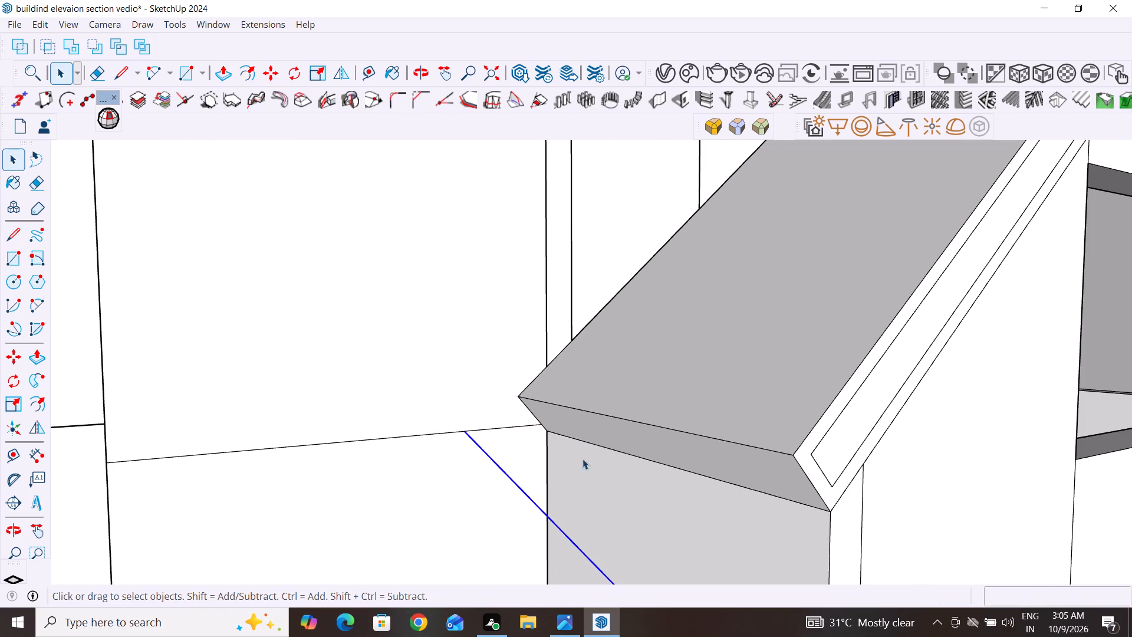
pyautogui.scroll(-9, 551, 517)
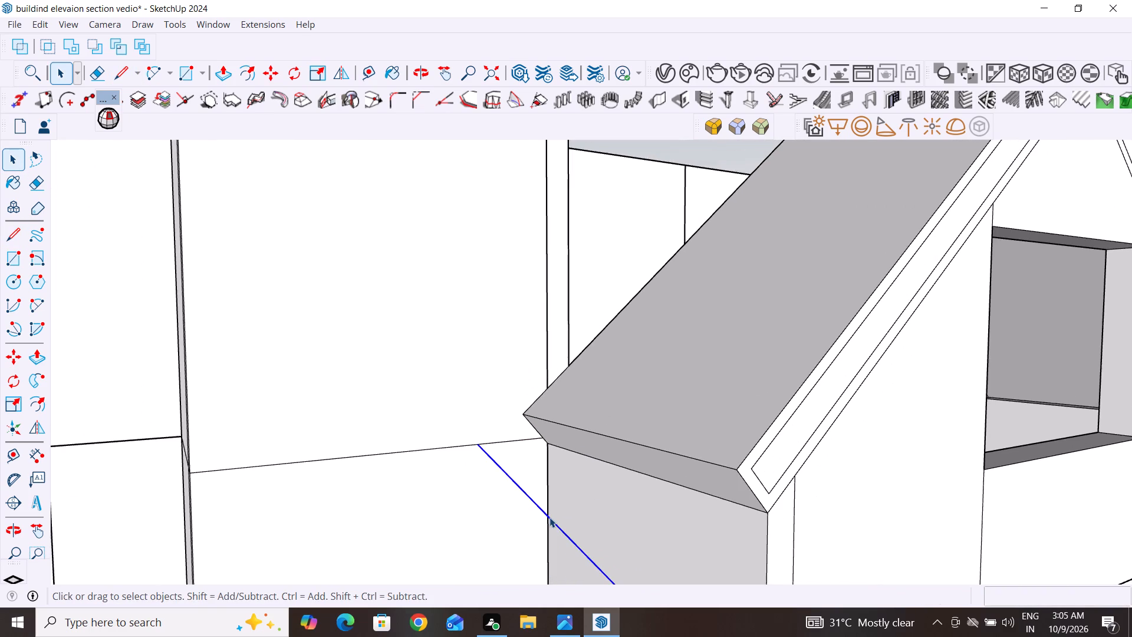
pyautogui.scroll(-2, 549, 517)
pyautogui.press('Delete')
# Select the wide wall face above the level line with its edges to check that the line divides the wall.
pyautogui.scroll(-3, 546, 415)
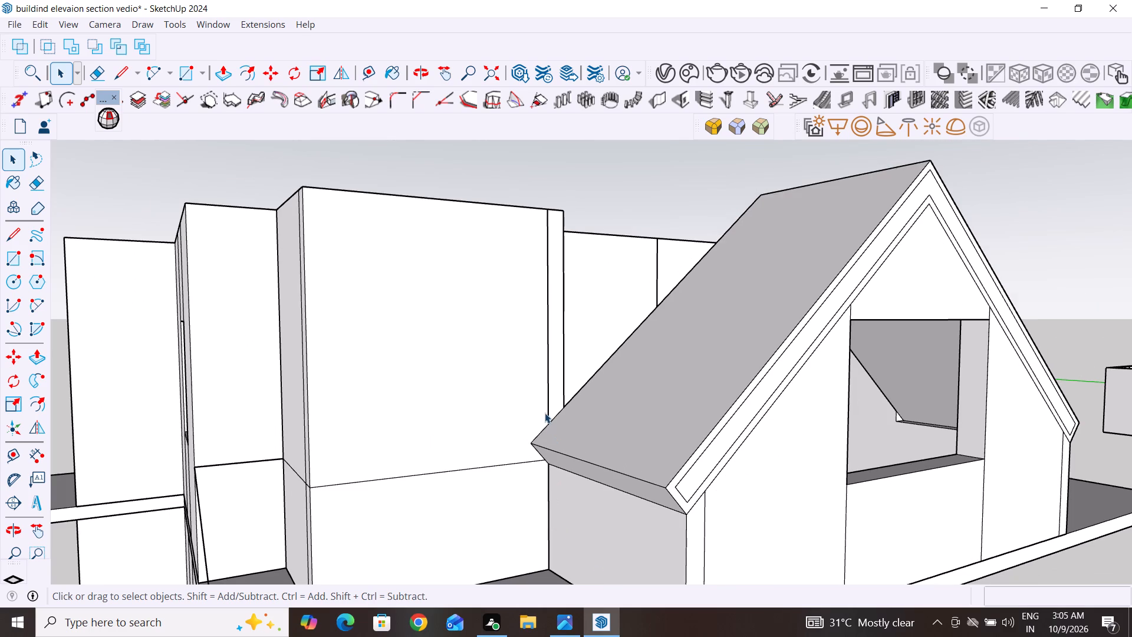
pyautogui.scroll(-1, 545, 413)
pyautogui.doubleClick(544, 413)
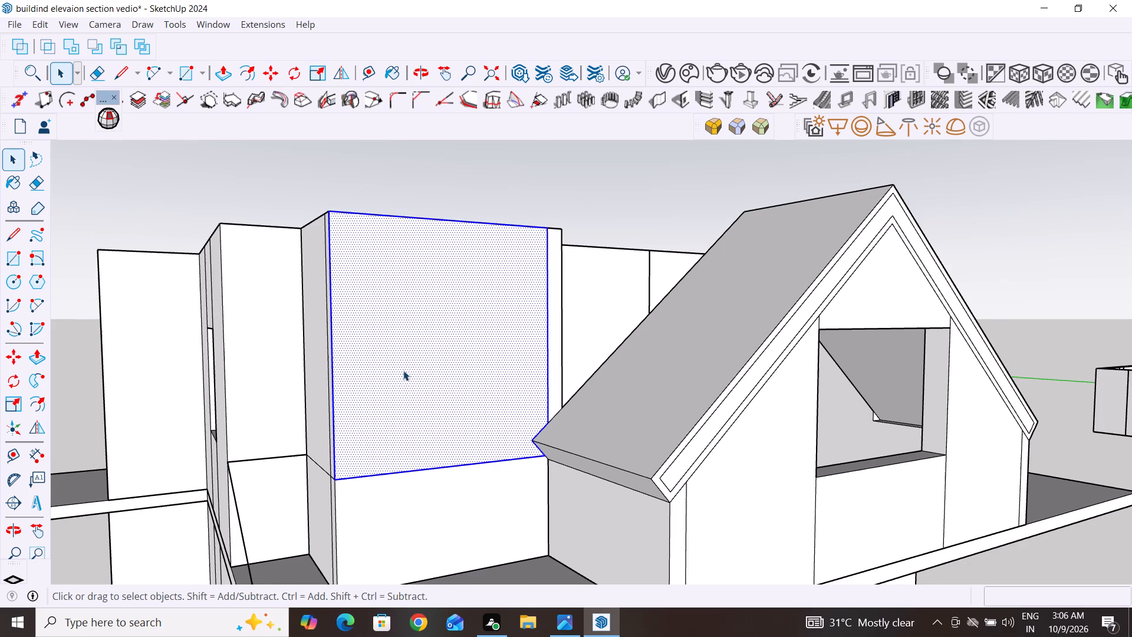
pyautogui.scroll(-6, 352, 352)
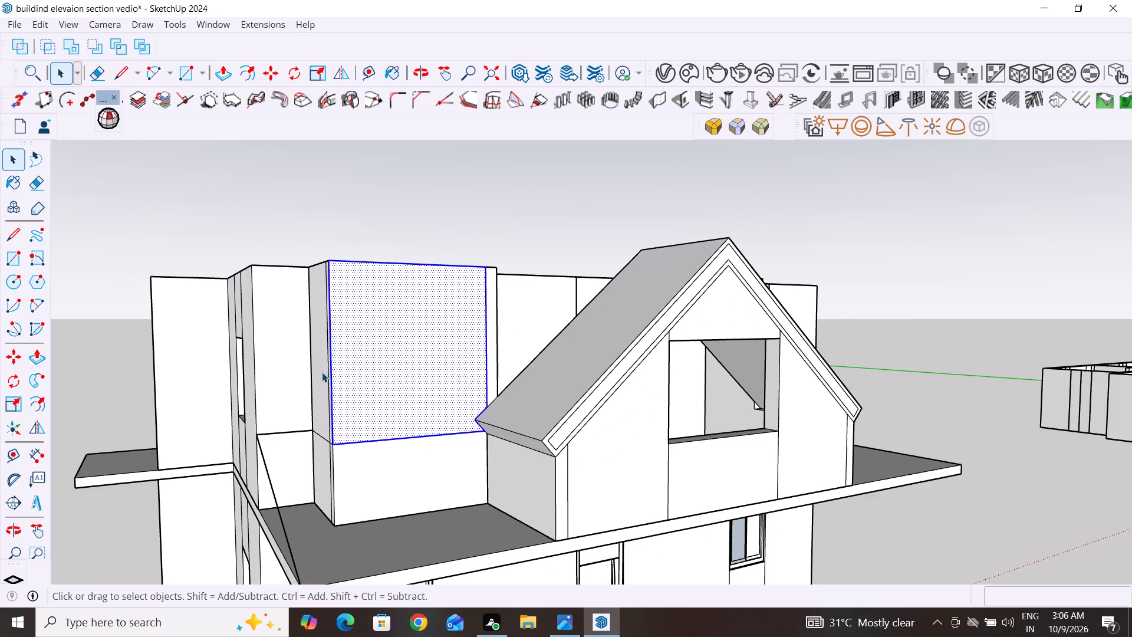
# Draw a sloping line about 6' 9" from the level line's end under the eave down to the gable block's front bottom corner.
pyautogui.scroll(-5, 322, 372)
pyautogui.moveTo(434, 495); pyautogui.dragTo(349, 509, button='middle')
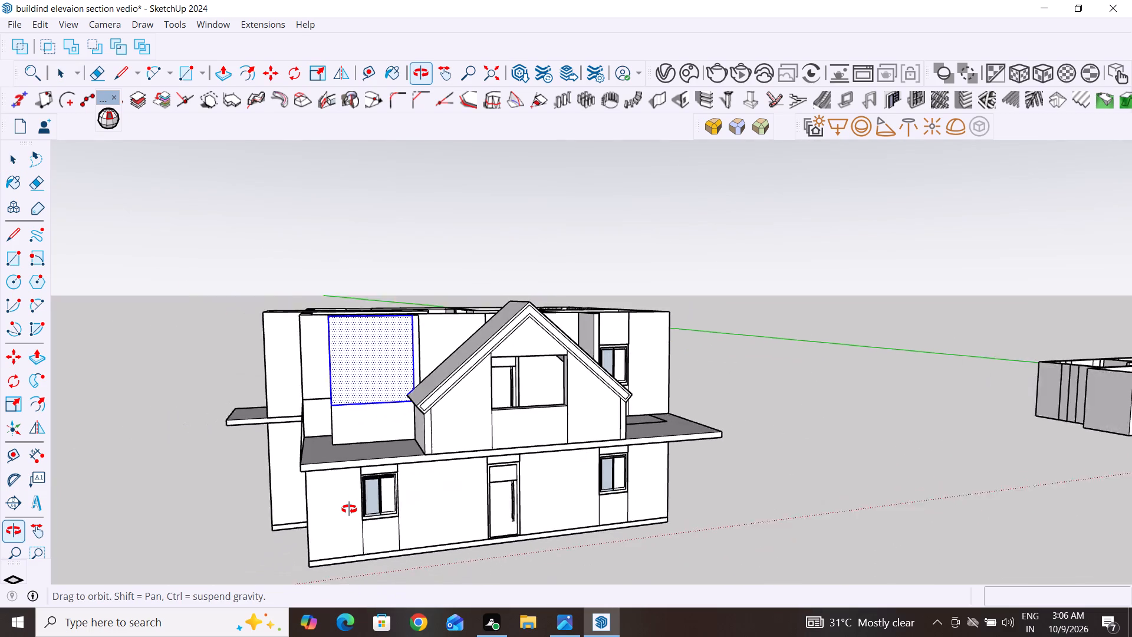
pyautogui.moveTo(349, 509); pyautogui.dragTo(397, 505, button='middle')
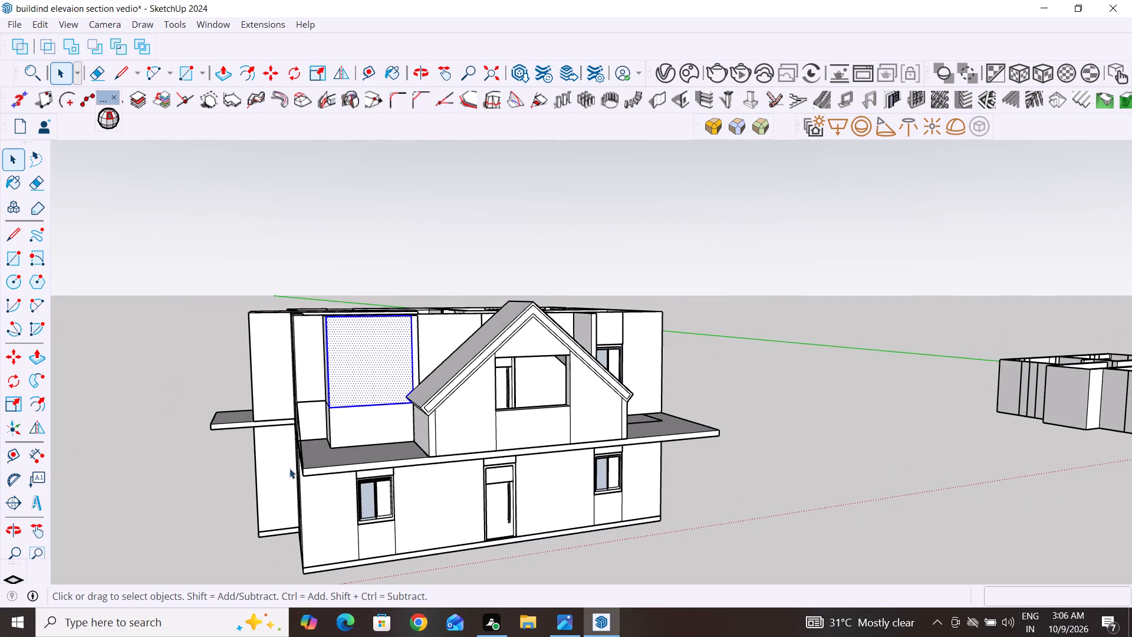
pyautogui.scroll(5, 302, 457)
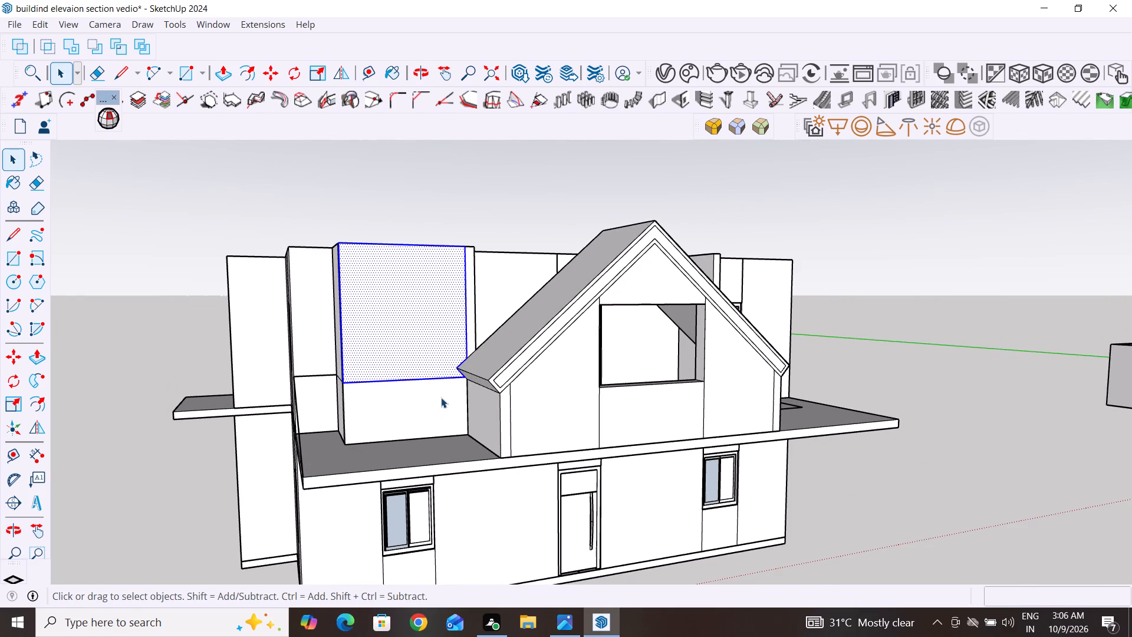
pyautogui.scroll(3, 458, 374)
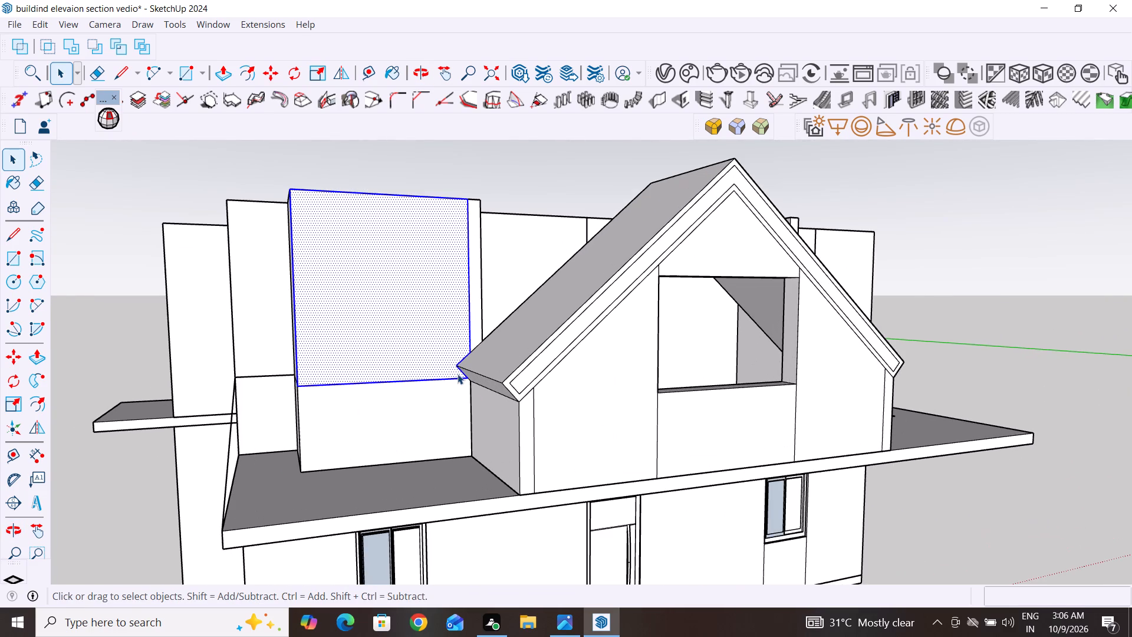
pyautogui.click(17, 241)
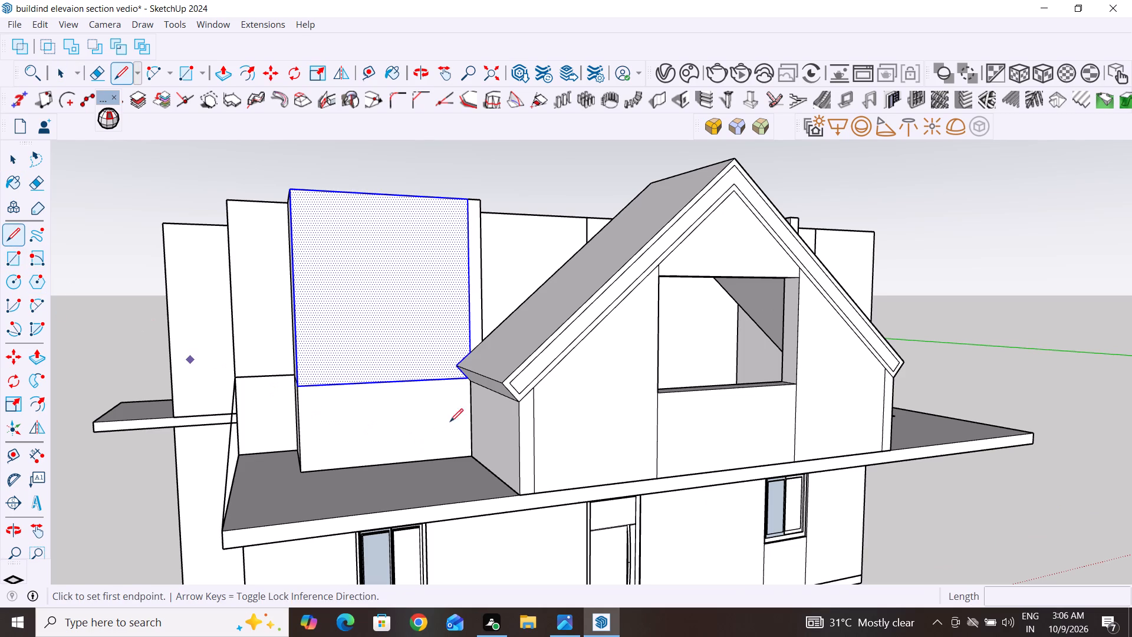
pyautogui.moveTo(473, 401); pyautogui.dragTo(450, 350, button='middle')
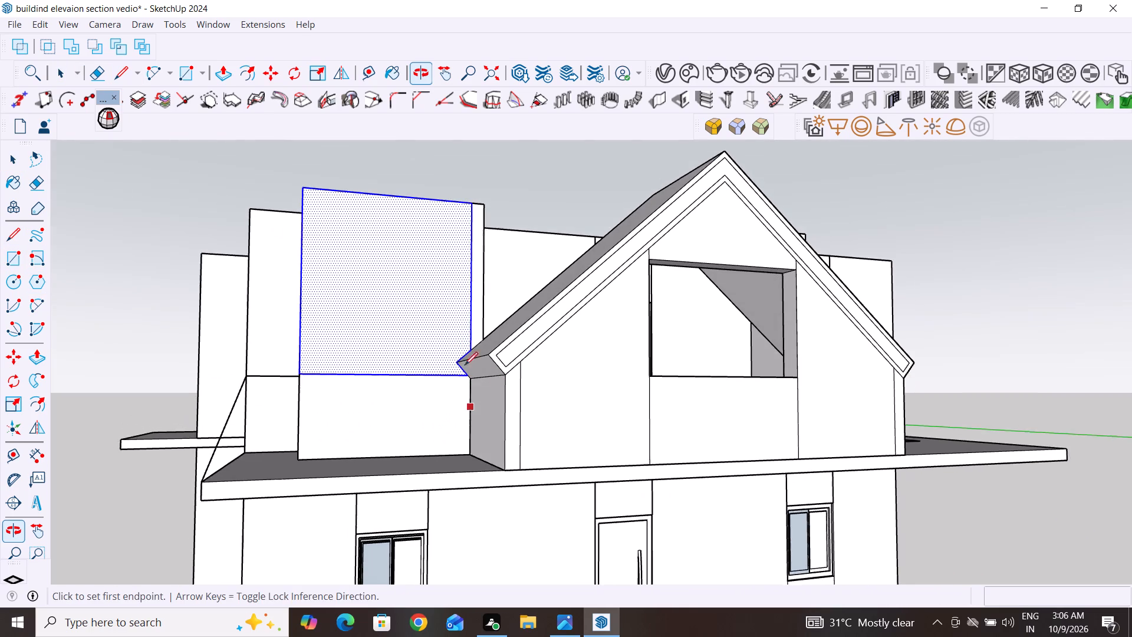
pyautogui.click(467, 376)
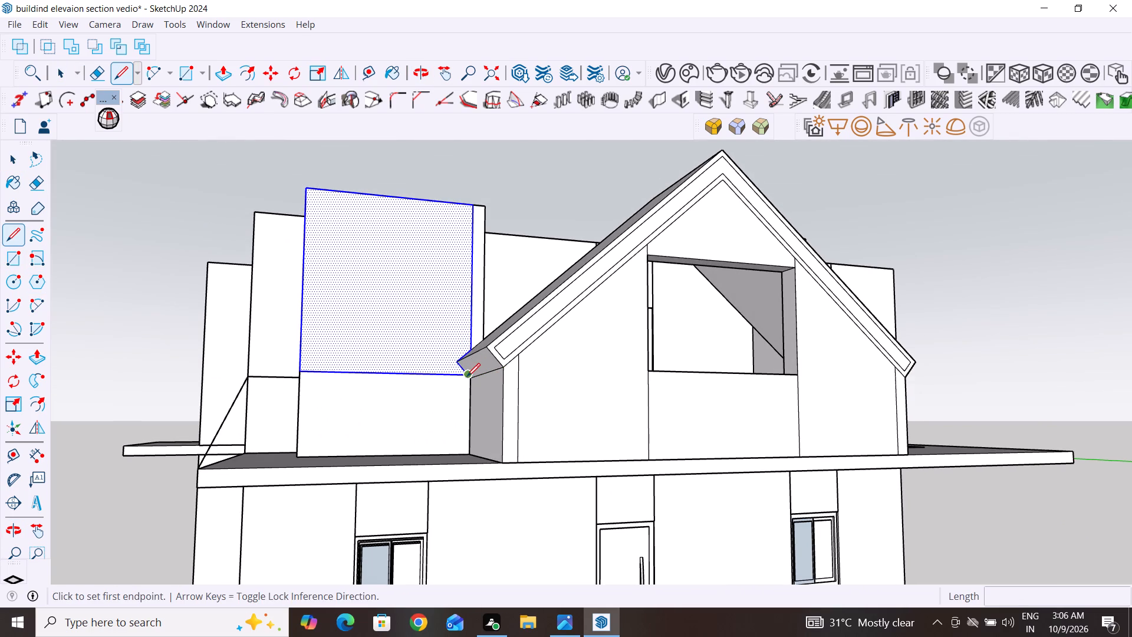
pyautogui.click(501, 467)
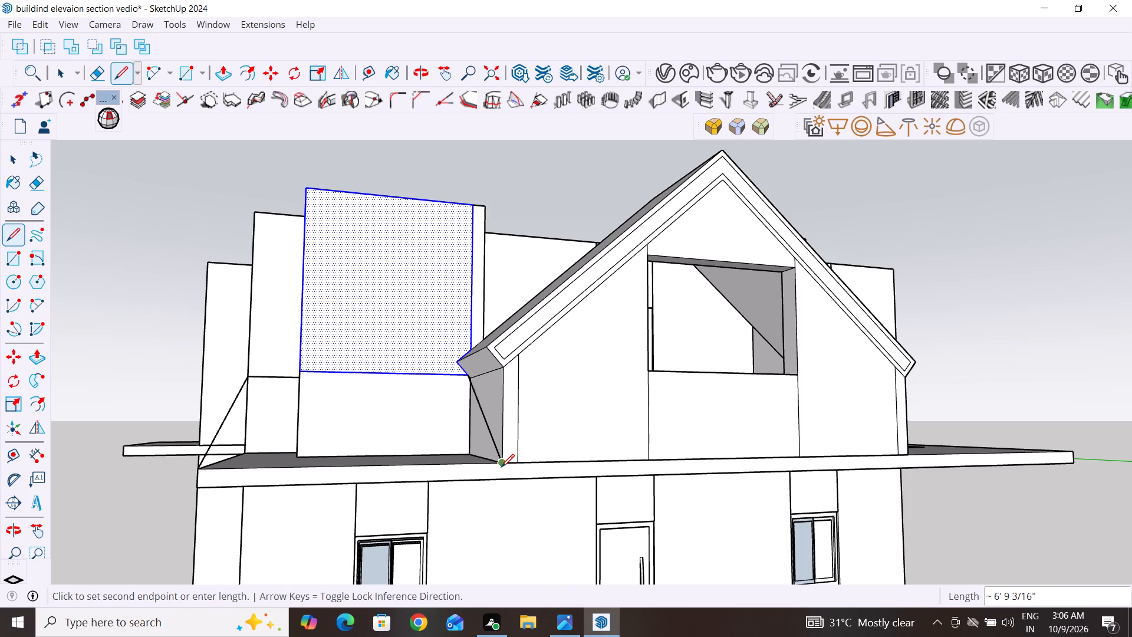
pyautogui.click(14, 163)
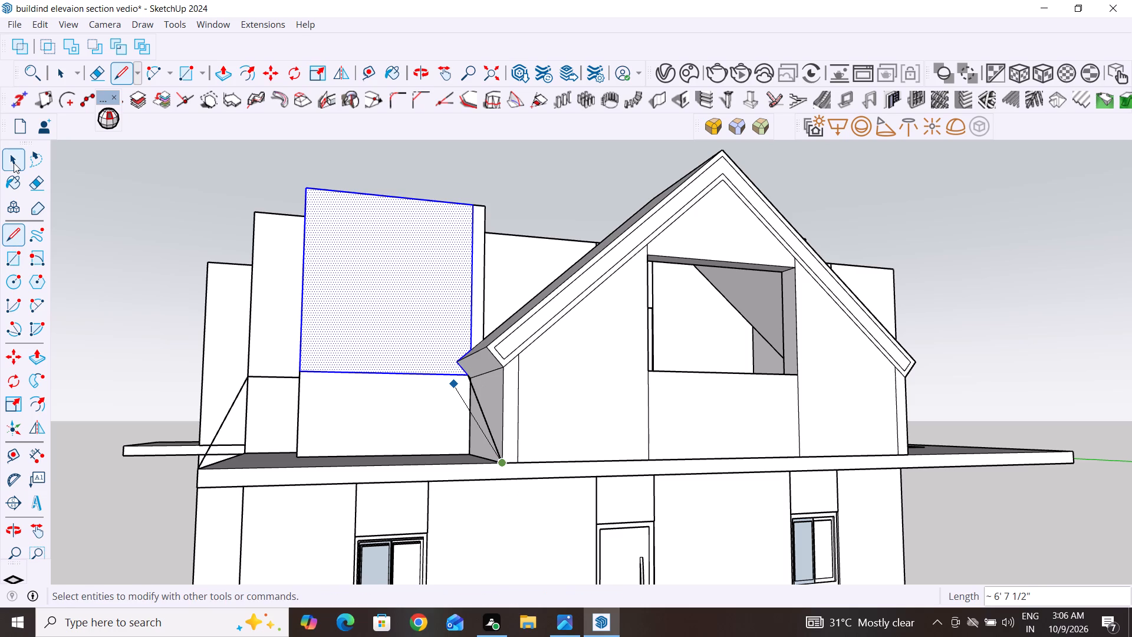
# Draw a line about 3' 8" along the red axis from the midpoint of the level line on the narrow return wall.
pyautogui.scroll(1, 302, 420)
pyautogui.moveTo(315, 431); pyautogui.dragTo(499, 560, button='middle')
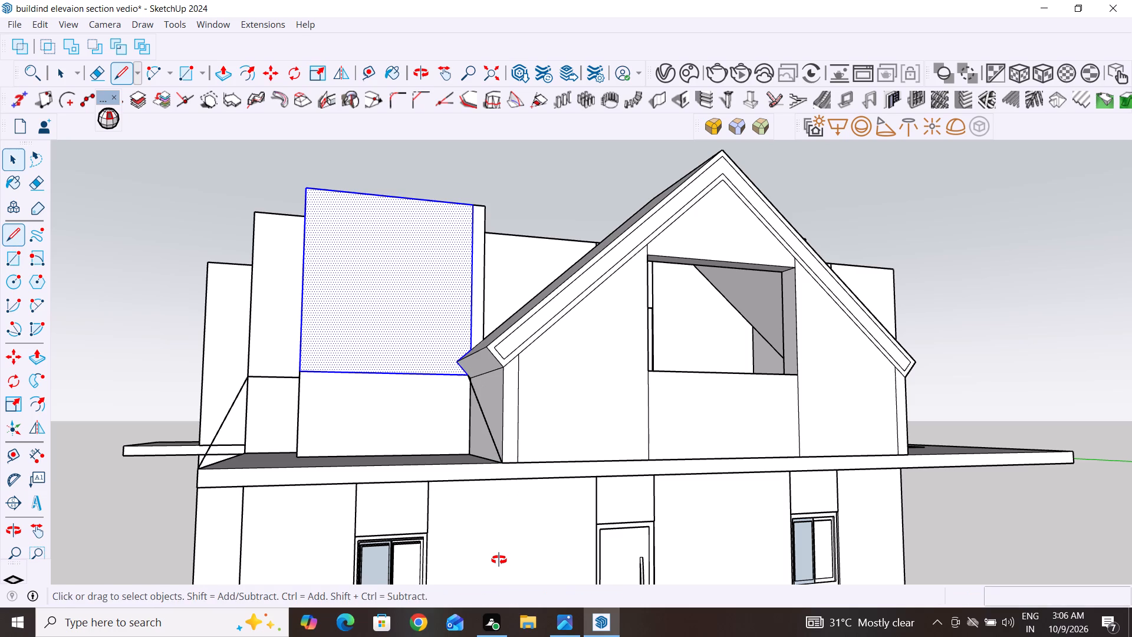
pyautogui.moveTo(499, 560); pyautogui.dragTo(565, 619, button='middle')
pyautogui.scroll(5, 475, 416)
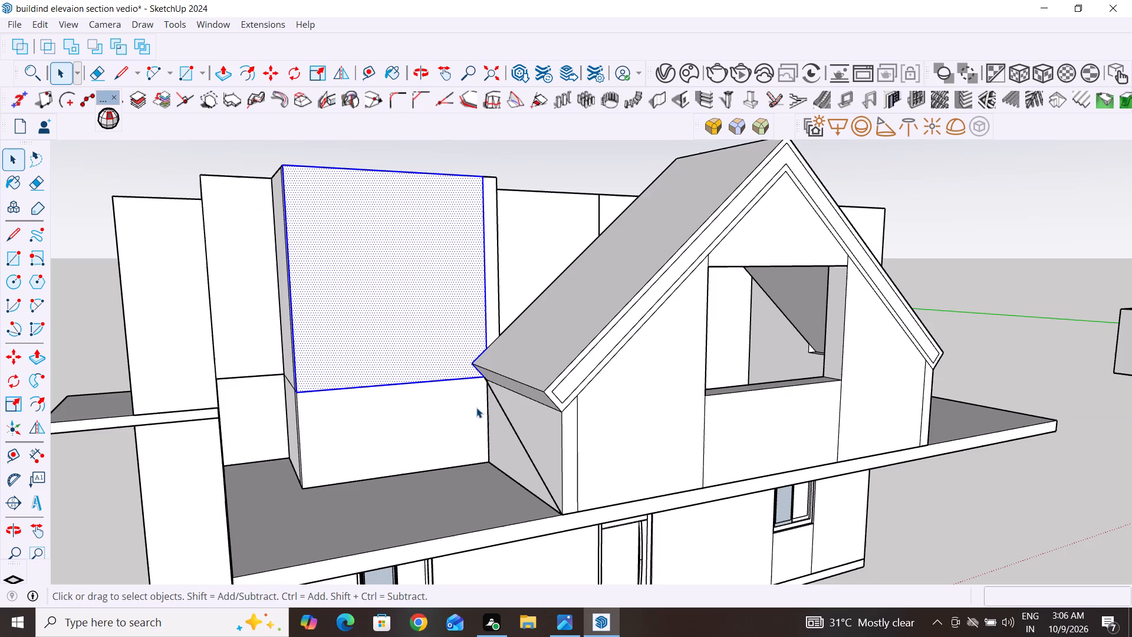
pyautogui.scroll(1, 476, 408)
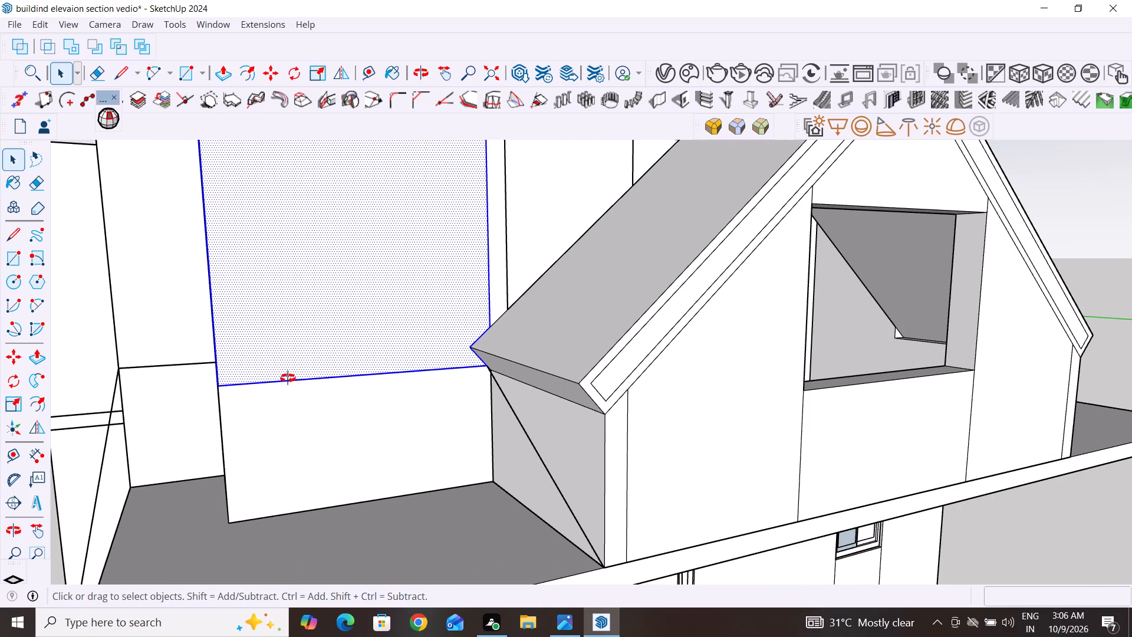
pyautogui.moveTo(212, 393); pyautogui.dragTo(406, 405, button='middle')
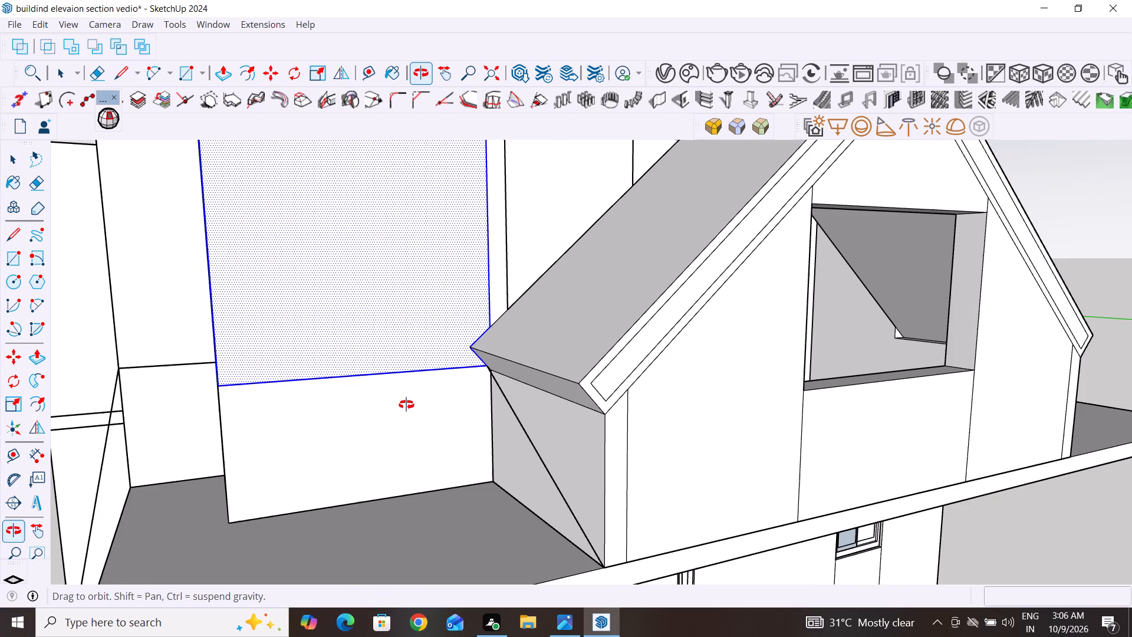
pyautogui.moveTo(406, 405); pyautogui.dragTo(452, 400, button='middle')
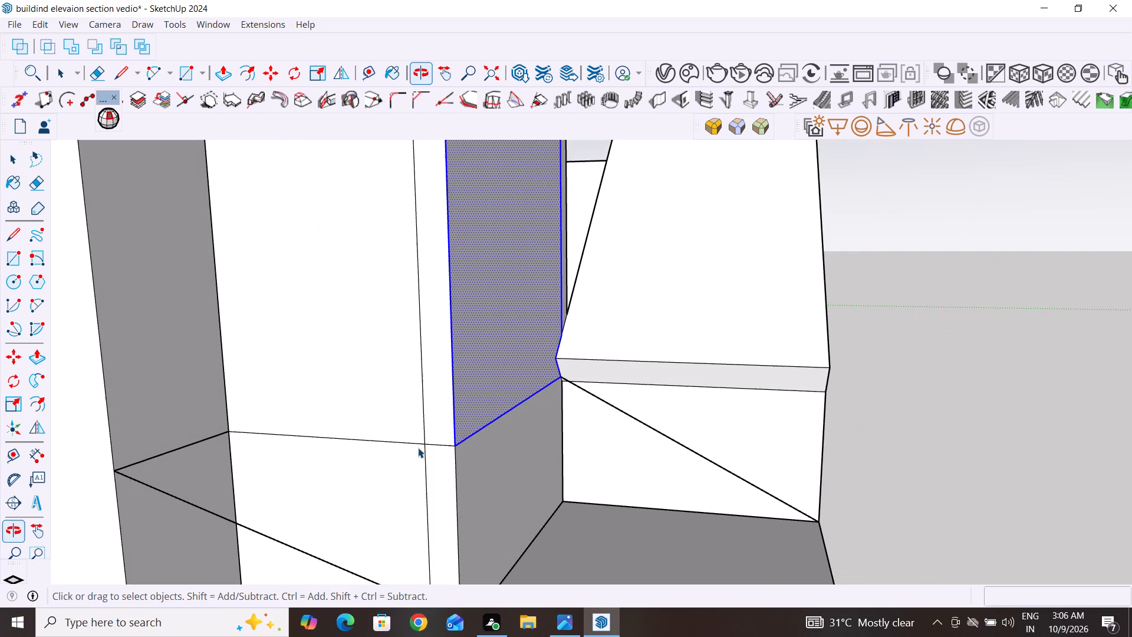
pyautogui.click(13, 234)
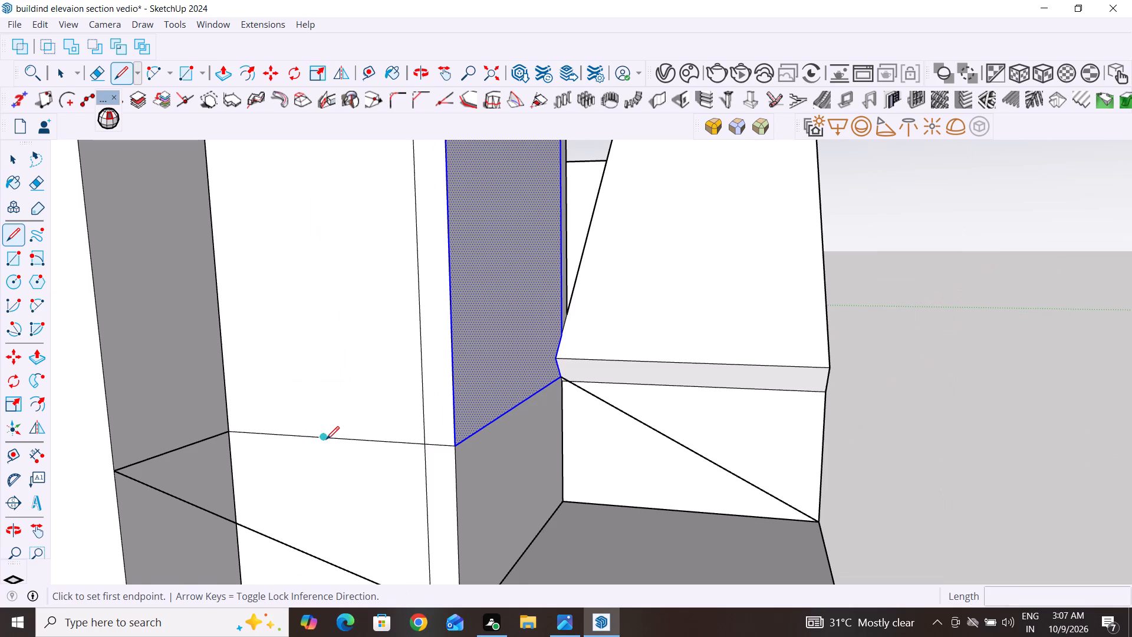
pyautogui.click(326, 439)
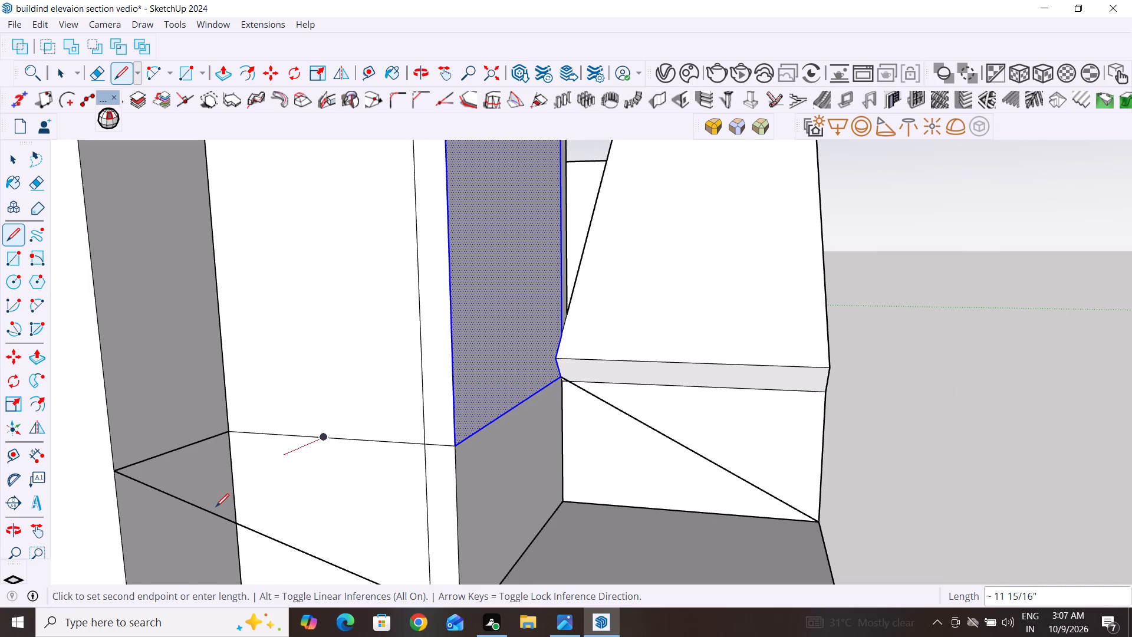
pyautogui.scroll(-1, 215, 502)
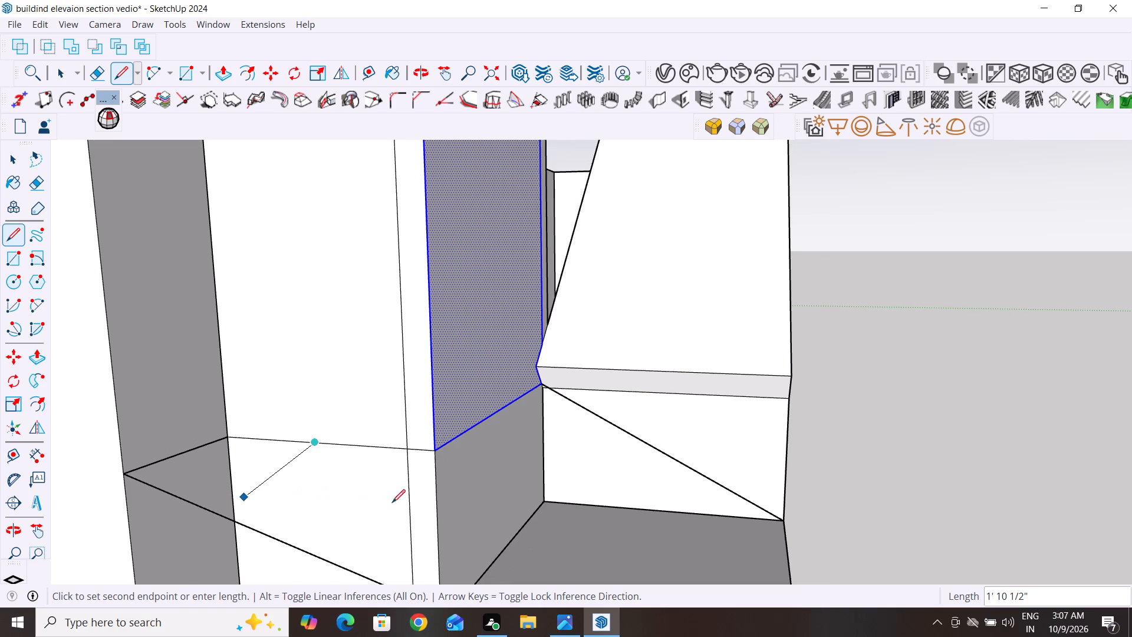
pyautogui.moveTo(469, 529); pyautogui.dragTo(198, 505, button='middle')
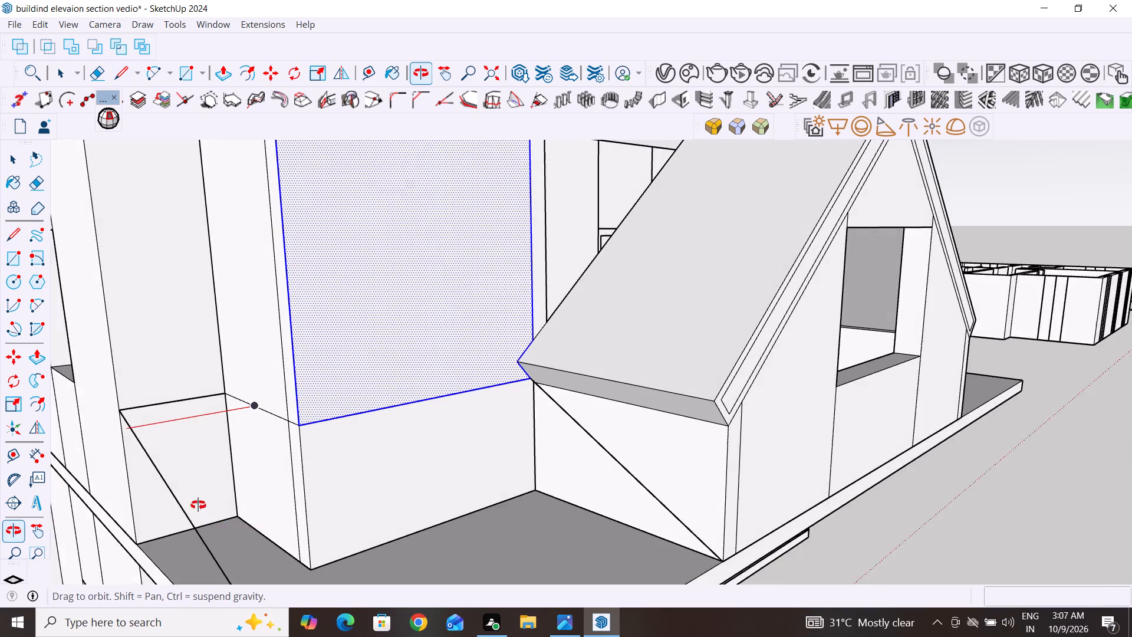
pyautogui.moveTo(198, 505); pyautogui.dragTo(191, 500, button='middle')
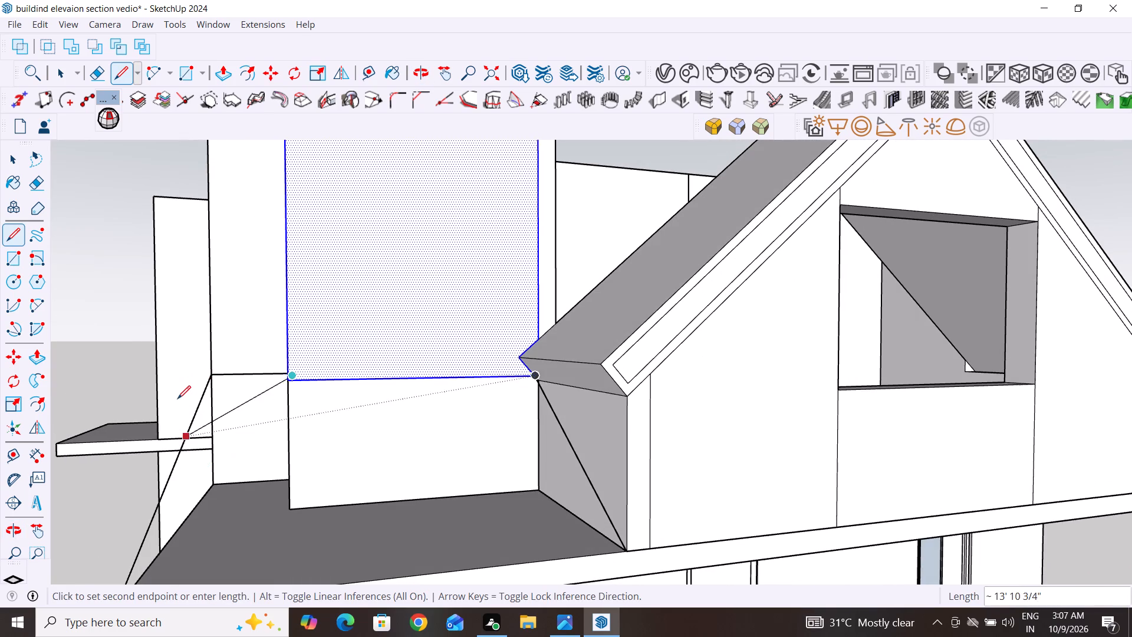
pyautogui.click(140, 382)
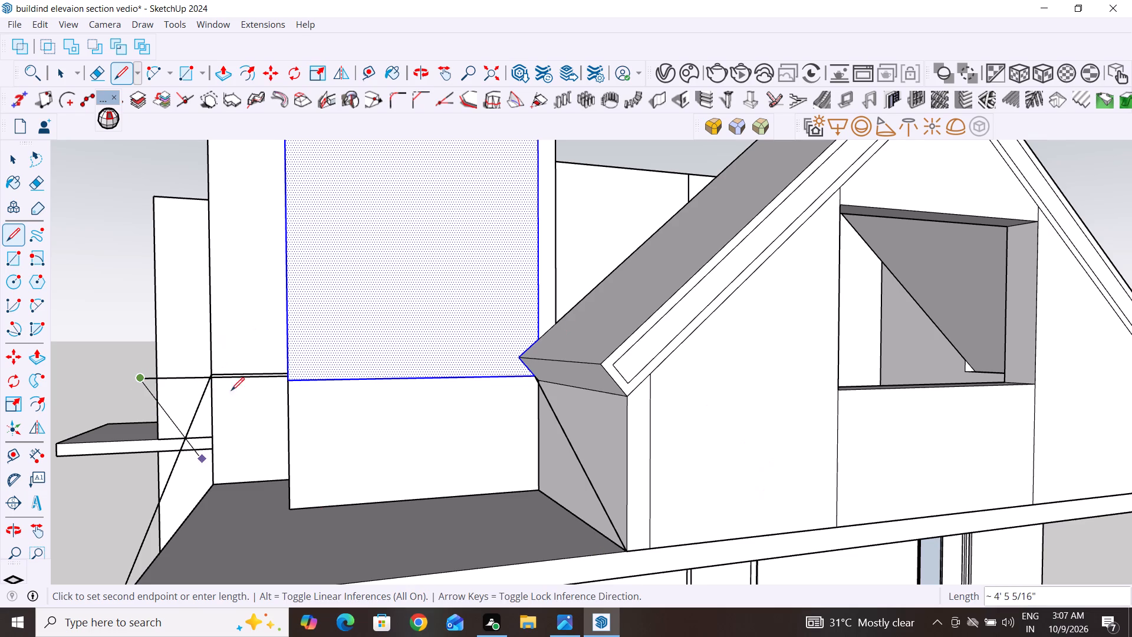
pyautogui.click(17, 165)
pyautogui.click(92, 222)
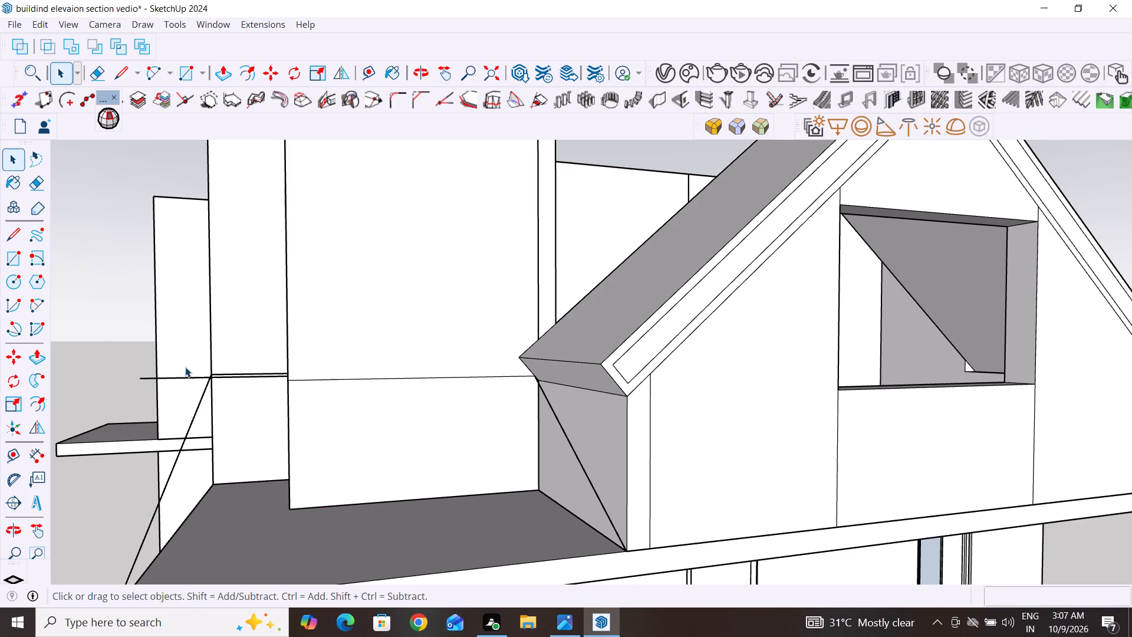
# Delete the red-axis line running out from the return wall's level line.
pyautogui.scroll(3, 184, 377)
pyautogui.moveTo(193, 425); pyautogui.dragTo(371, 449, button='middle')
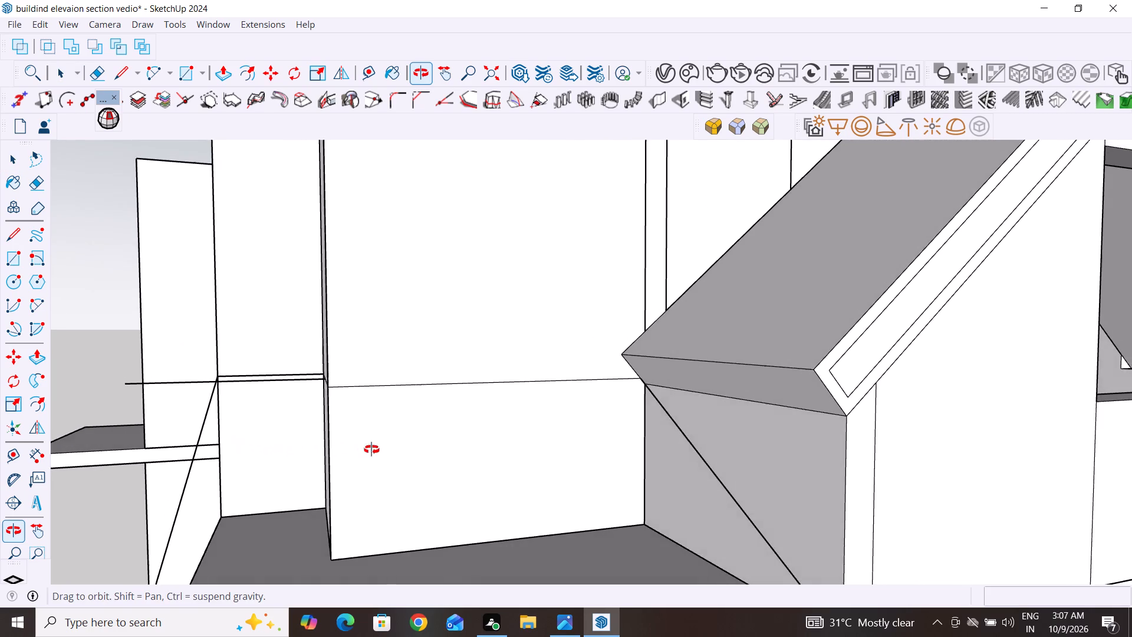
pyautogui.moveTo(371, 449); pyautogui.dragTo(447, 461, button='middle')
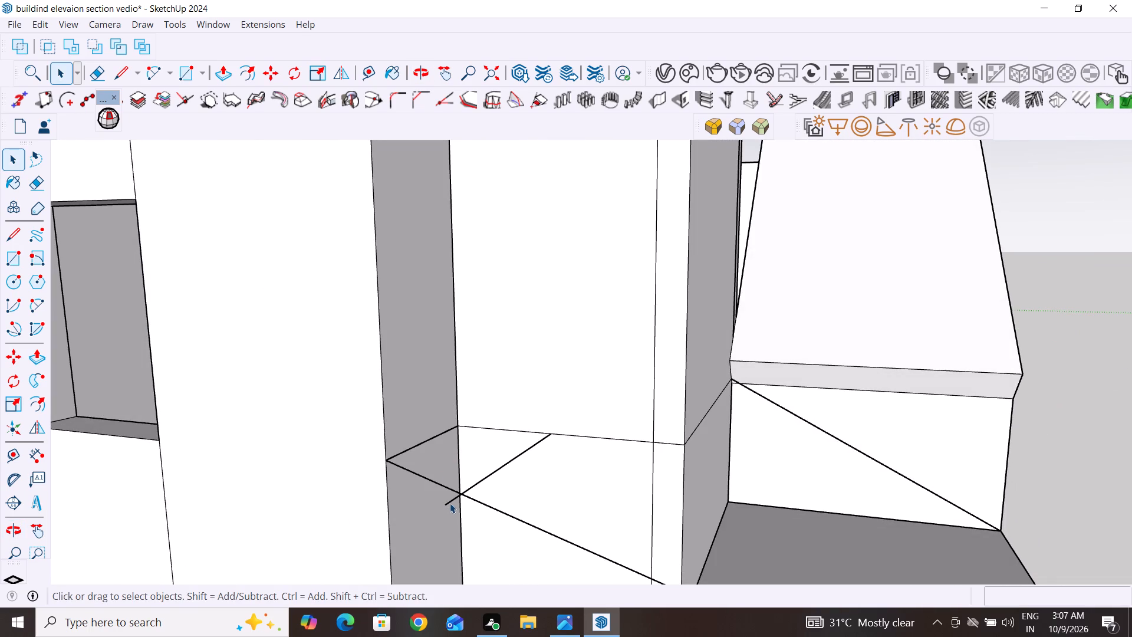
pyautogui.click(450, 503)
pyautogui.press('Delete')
# Draw a vertical line about 3' 1" up from the slab's outer edge.
pyautogui.moveTo(662, 506); pyautogui.dragTo(579, 406, button='middle')
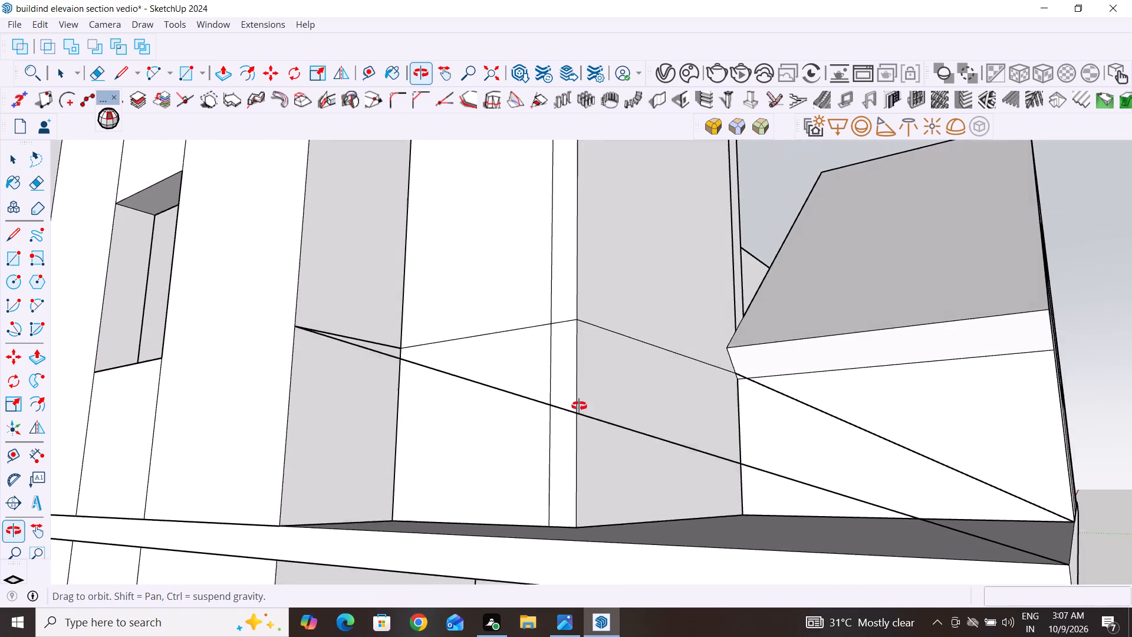
pyautogui.moveTo(579, 406); pyautogui.dragTo(618, 436, button='middle')
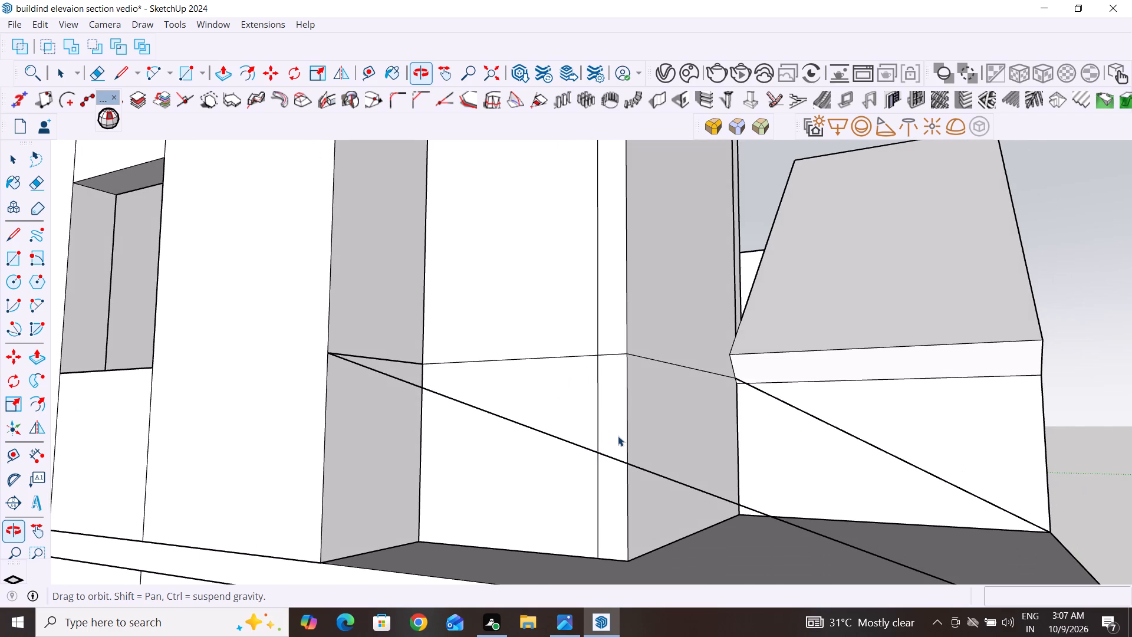
pyautogui.scroll(-3, 317, 369)
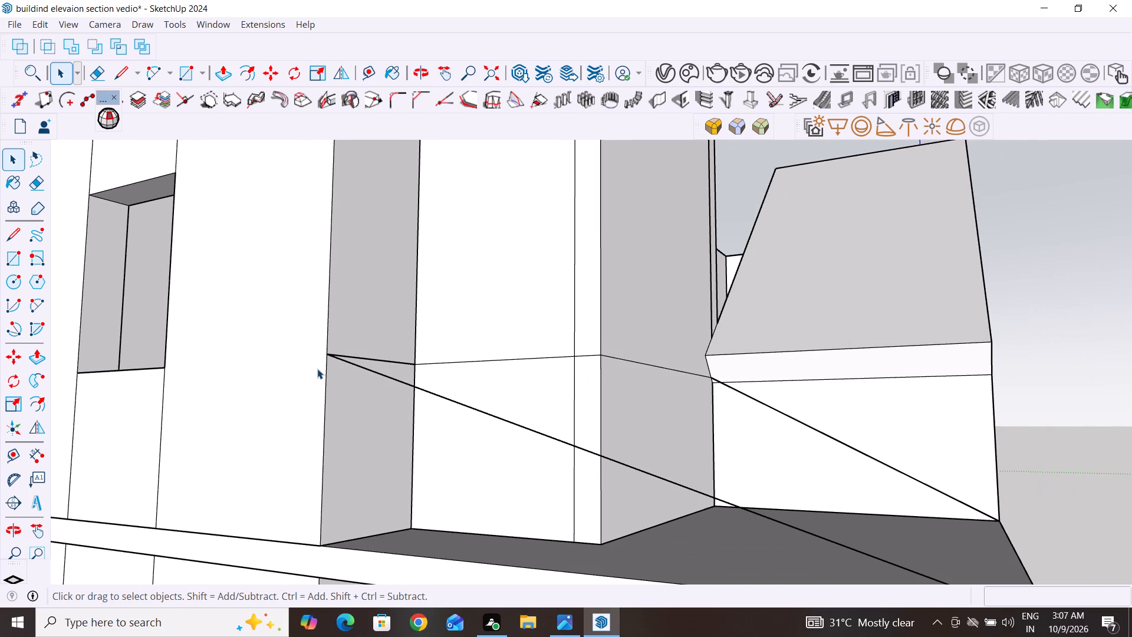
pyautogui.click(12, 236)
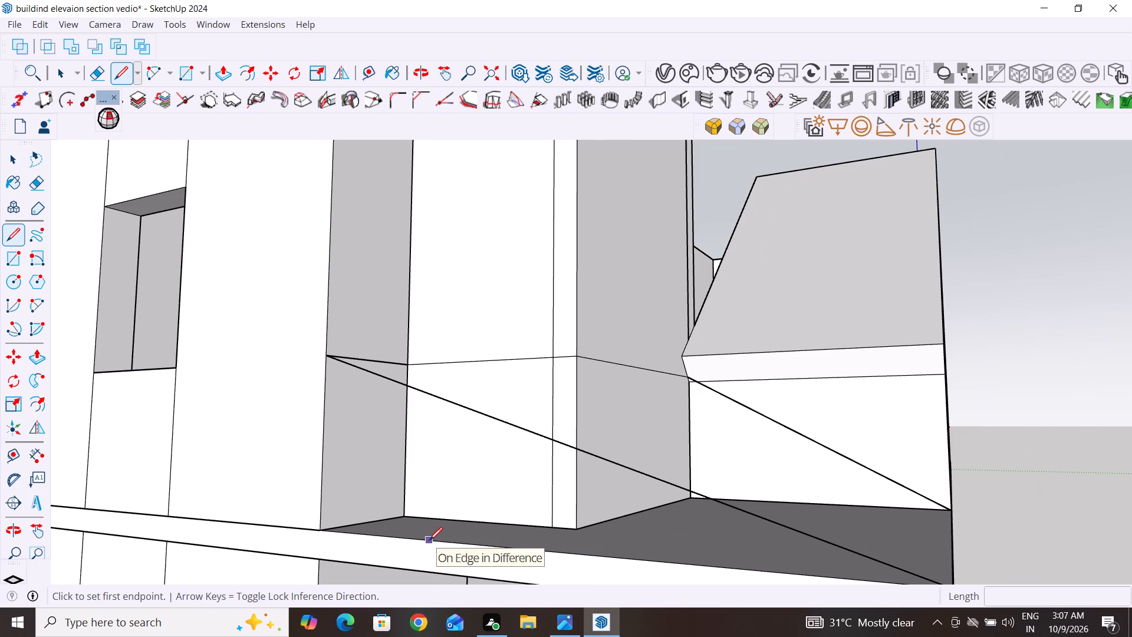
pyautogui.click(429, 540)
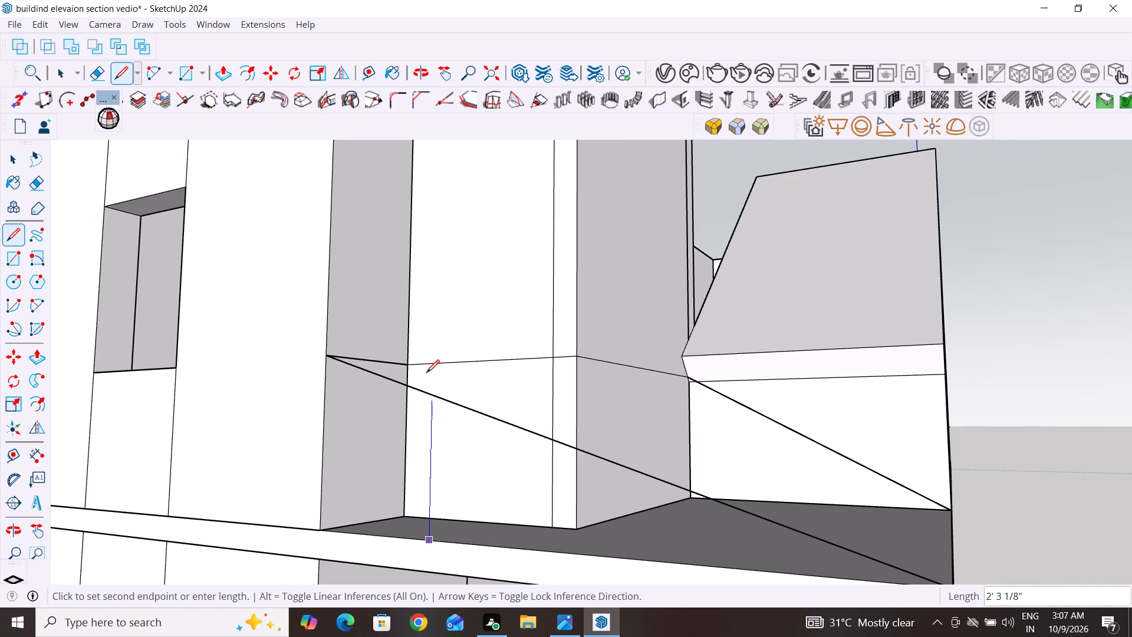
pyautogui.click(426, 342)
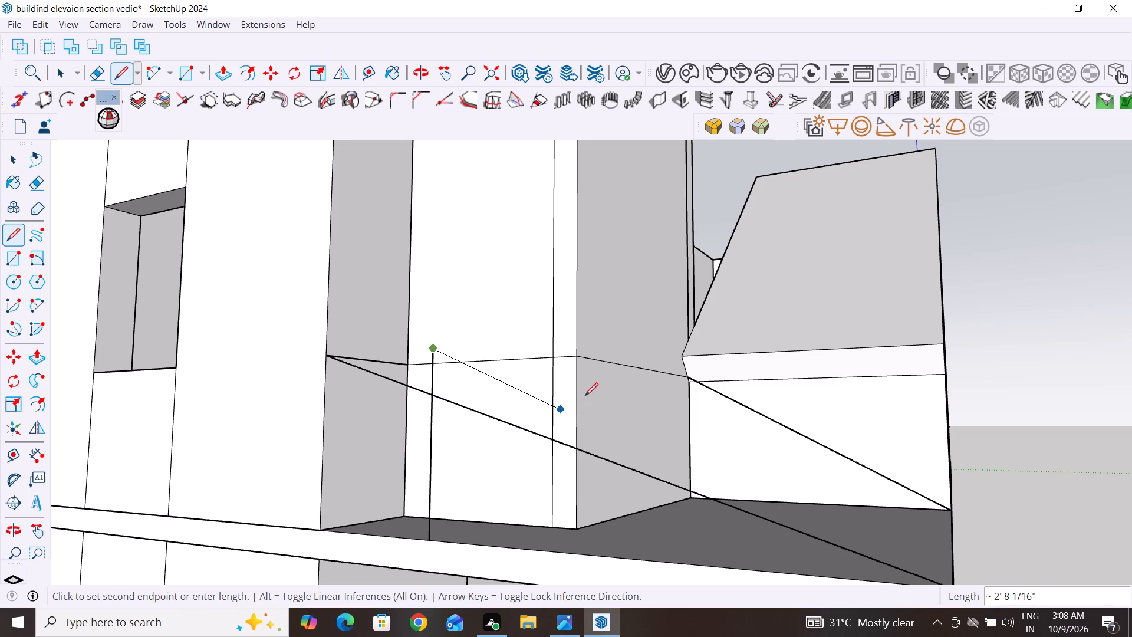
pyautogui.click(5, 160)
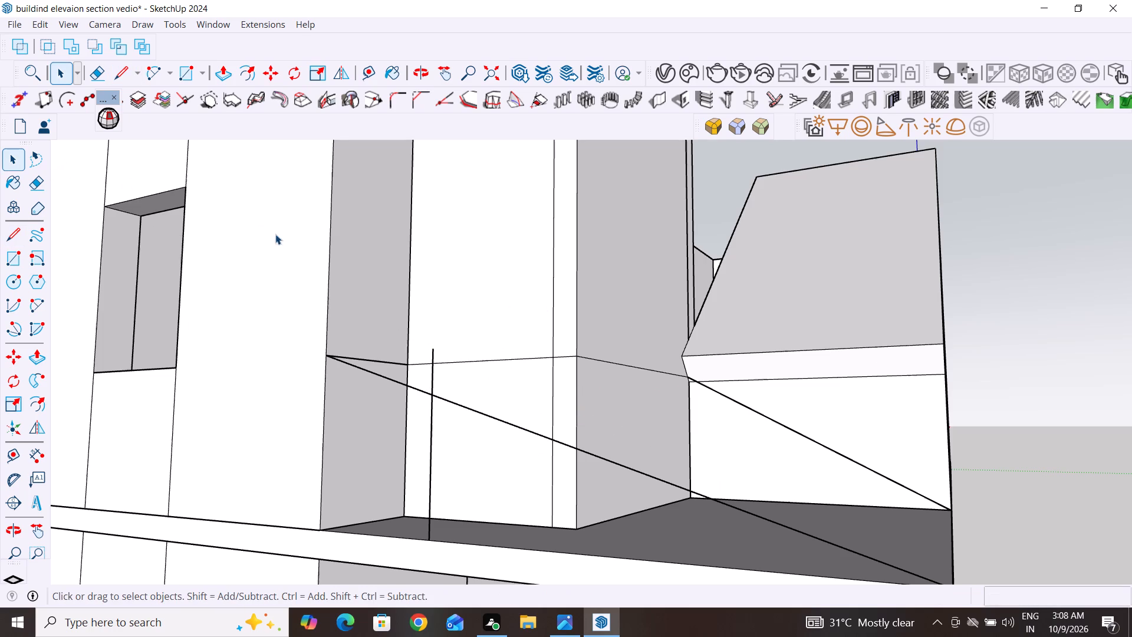
# Draw a line about 2' 1" along the red axis from the vertical line's top end to the wall's level line.
pyautogui.moveTo(756, 390); pyautogui.dragTo(540, 491, button='middle')
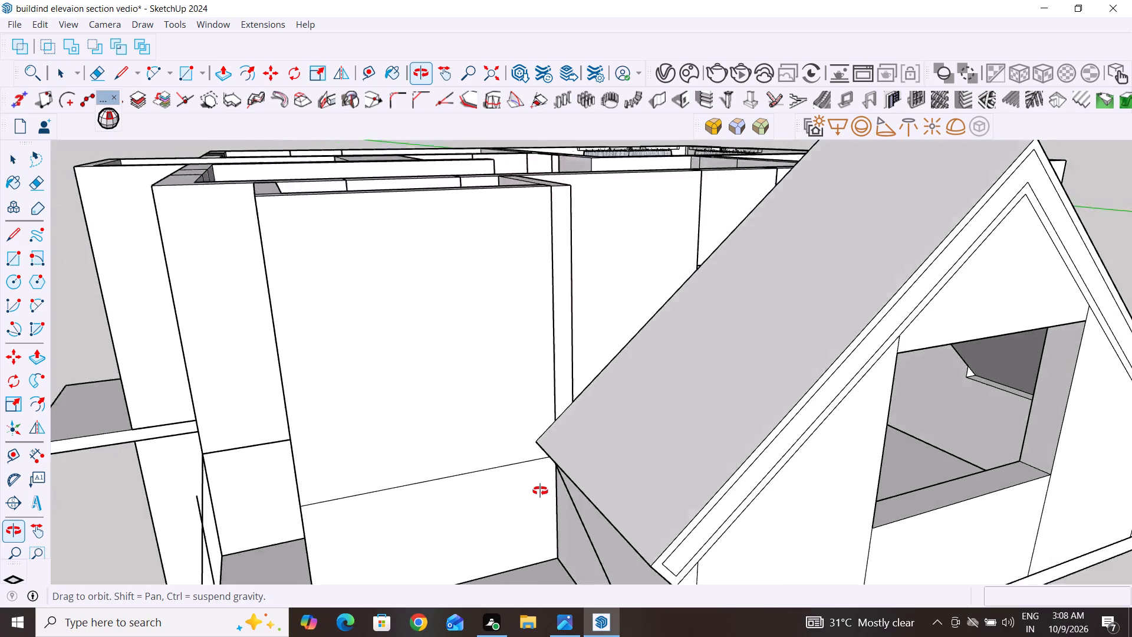
pyautogui.moveTo(540, 491); pyautogui.dragTo(538, 484, button='middle')
pyautogui.scroll(3, 197, 480)
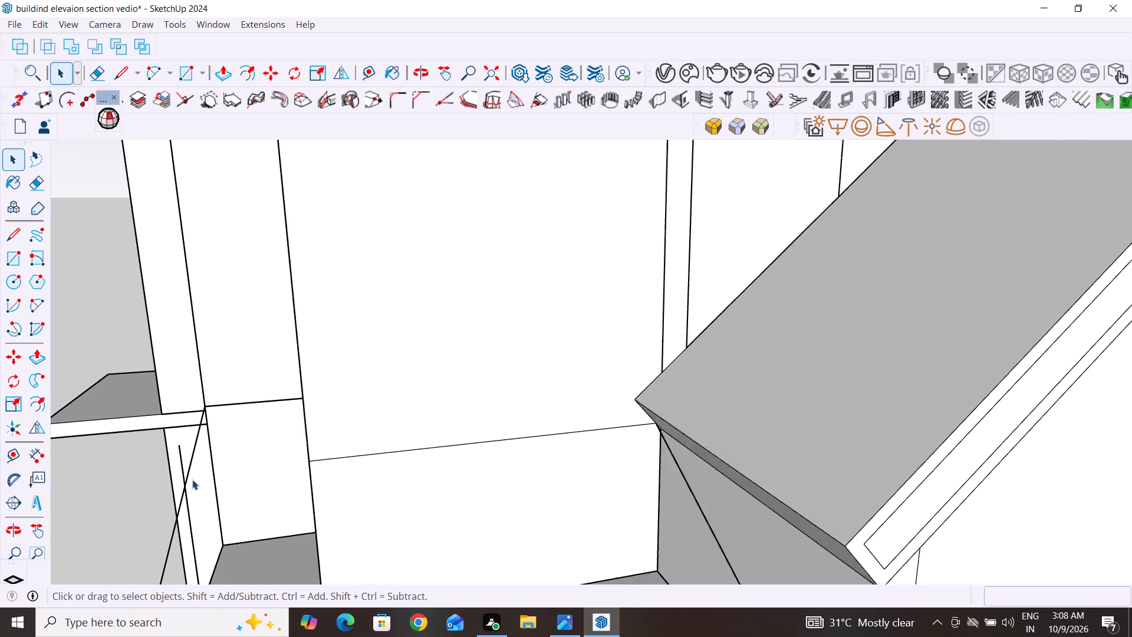
pyautogui.scroll(4, 192, 479)
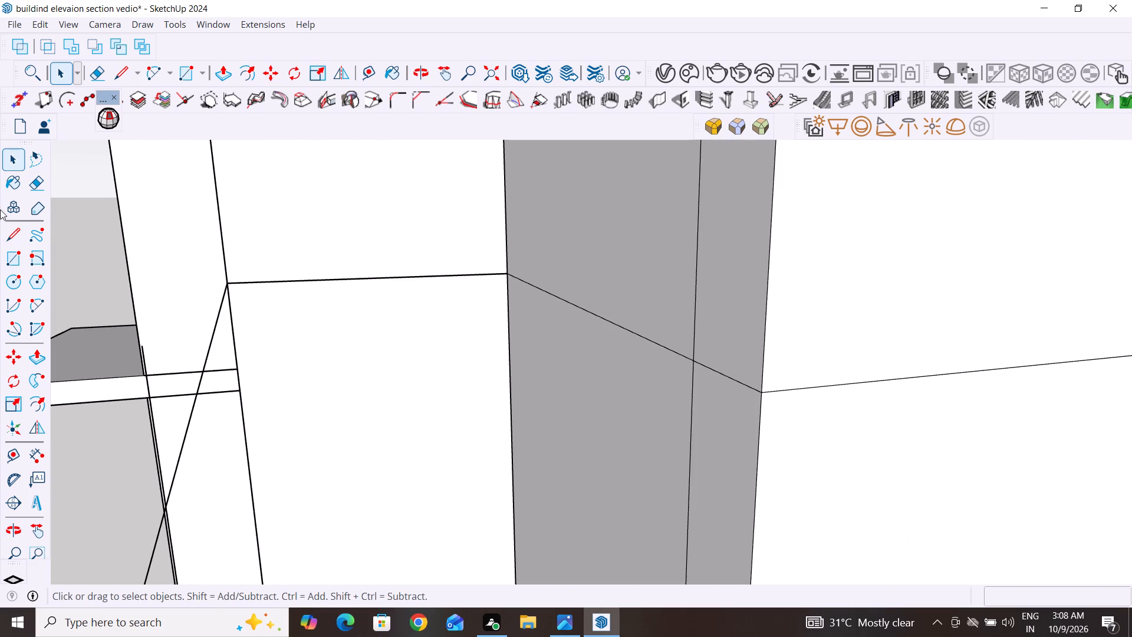
pyautogui.click(14, 237)
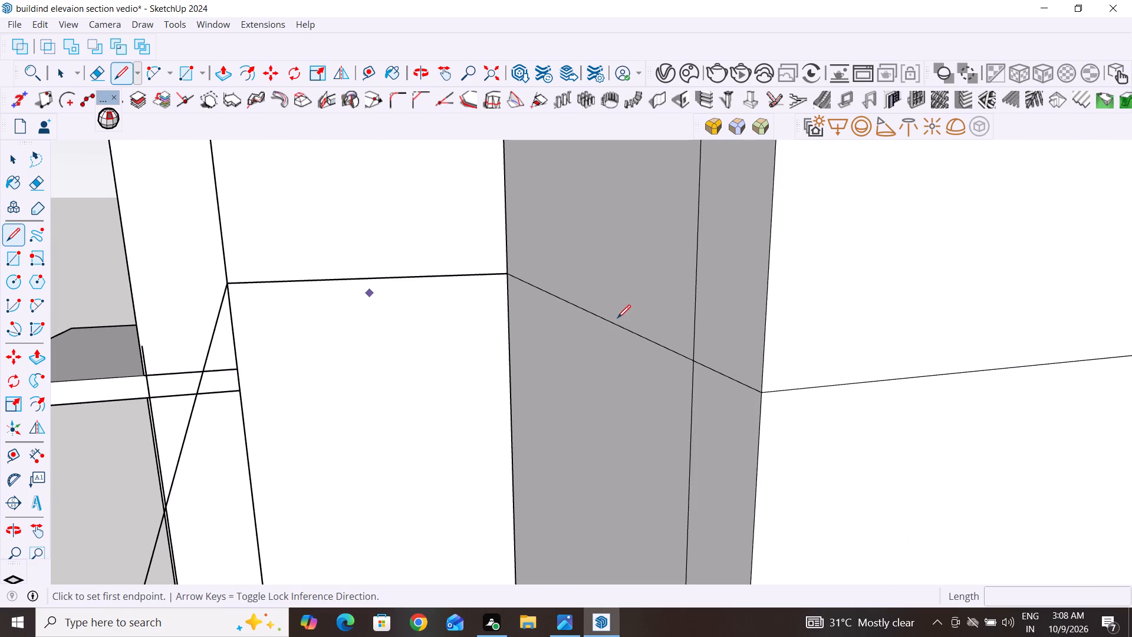
pyautogui.click(142, 346)
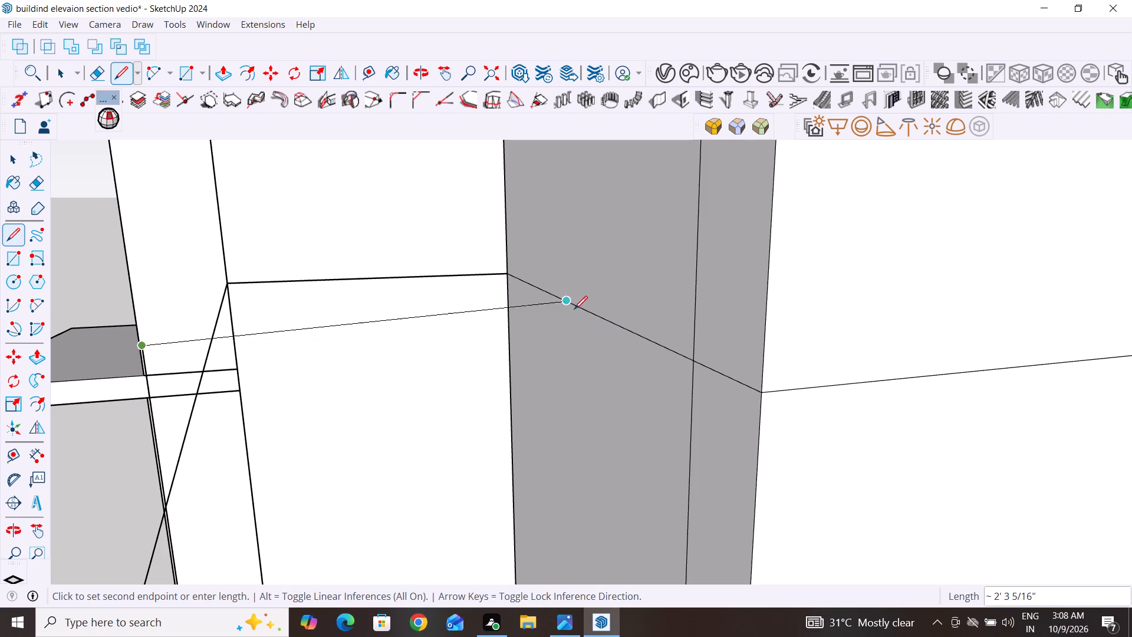
pyautogui.click(604, 324)
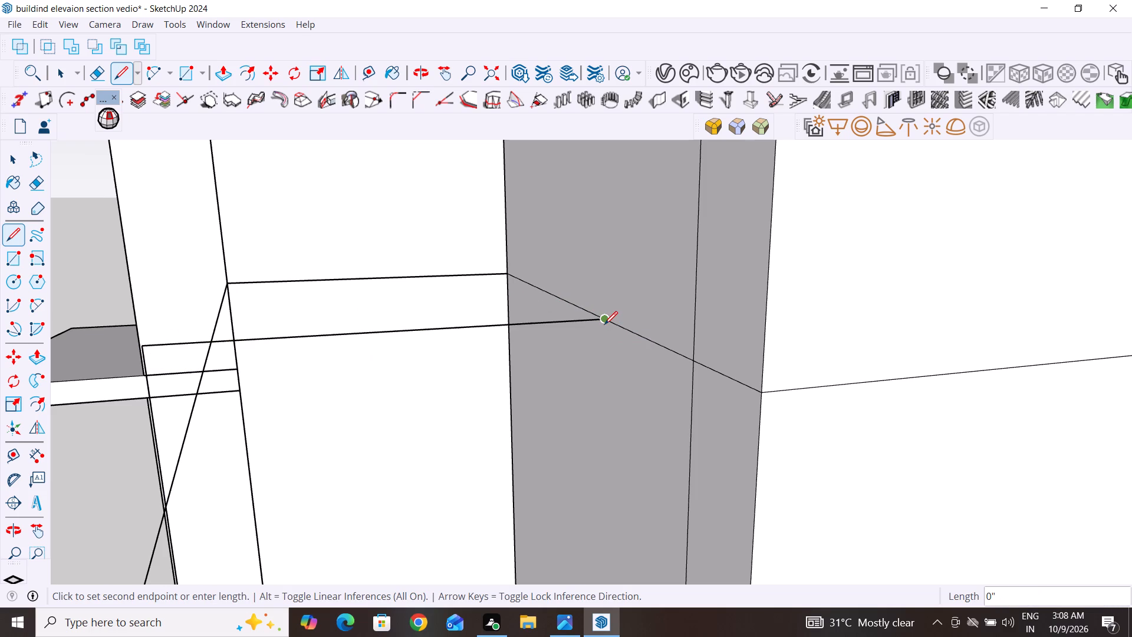
pyautogui.click(13, 158)
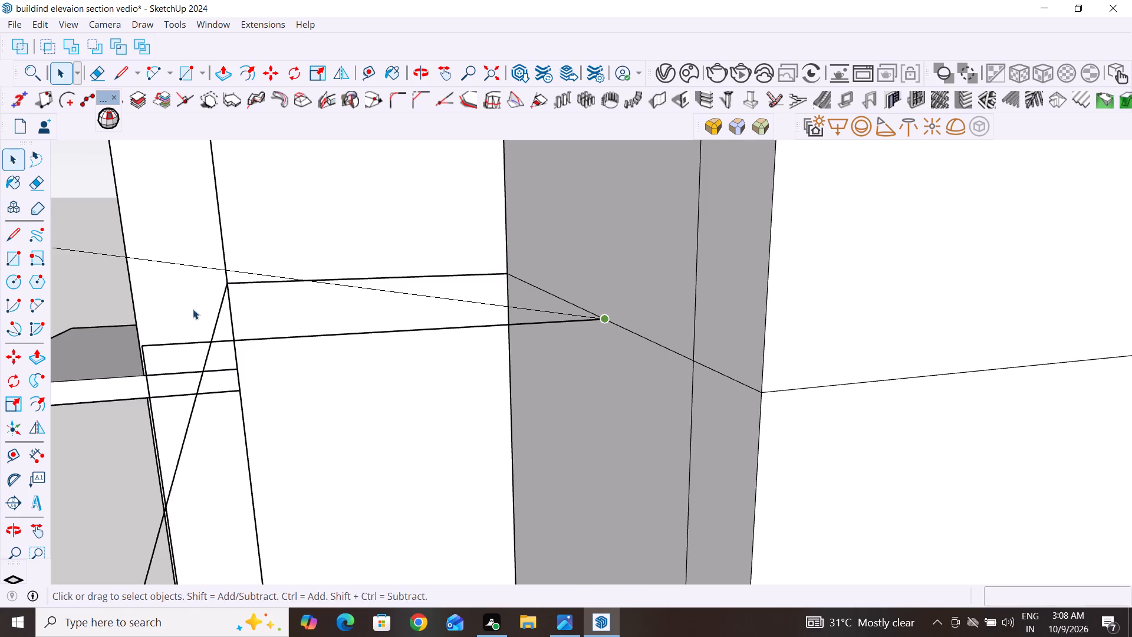
# Delete both segments of the long sloping line running from the narrow return wall's level line to the slab's outer corner.
pyautogui.moveTo(239, 364); pyautogui.dragTo(391, 316, button='middle')
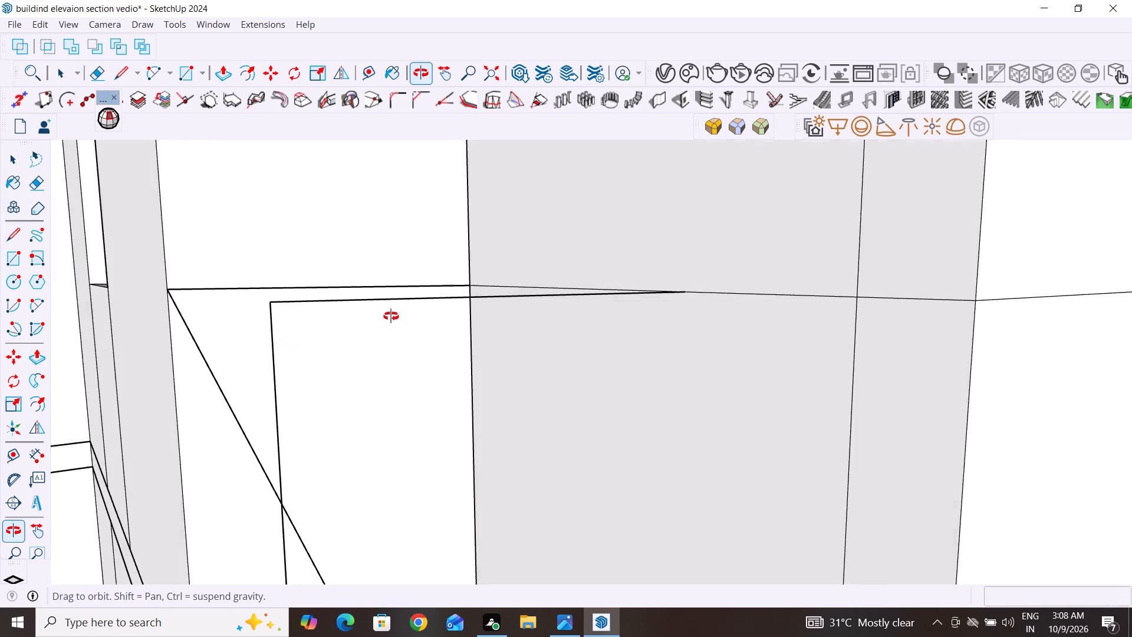
pyautogui.moveTo(391, 316); pyautogui.dragTo(497, 333, button='middle')
pyautogui.scroll(-10, 497, 334)
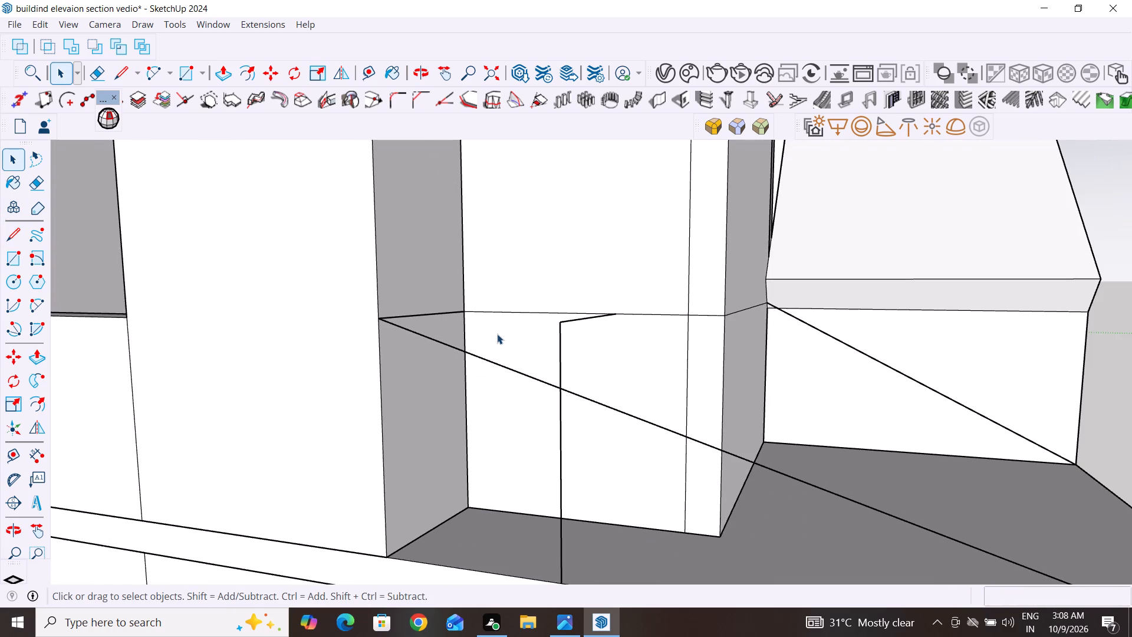
pyautogui.click(588, 400)
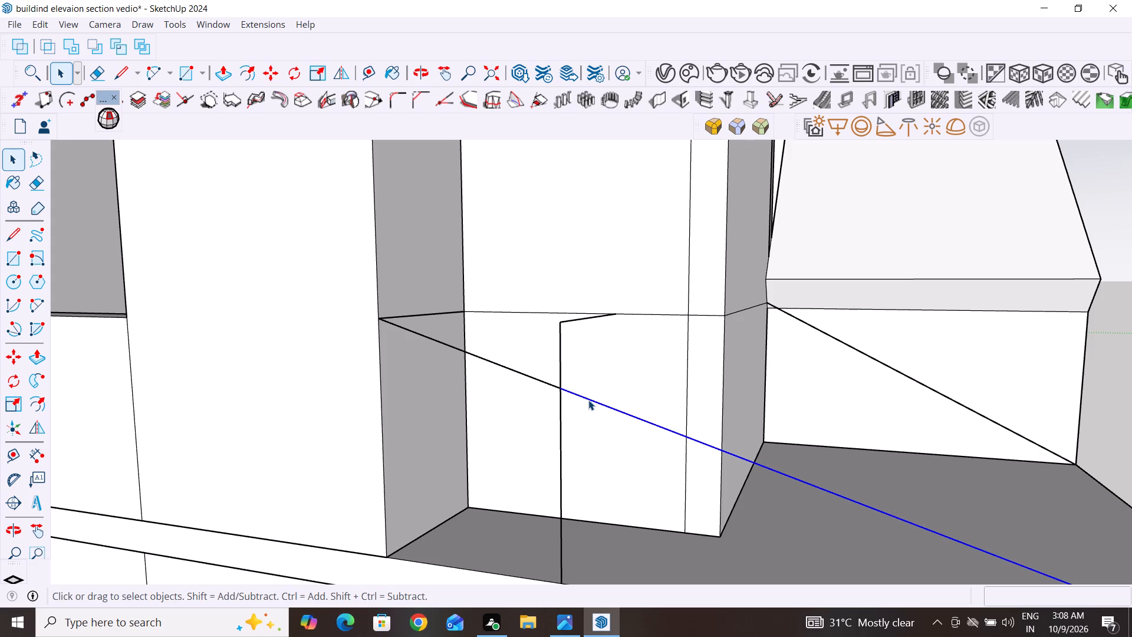
pyautogui.scroll(5, 558, 375)
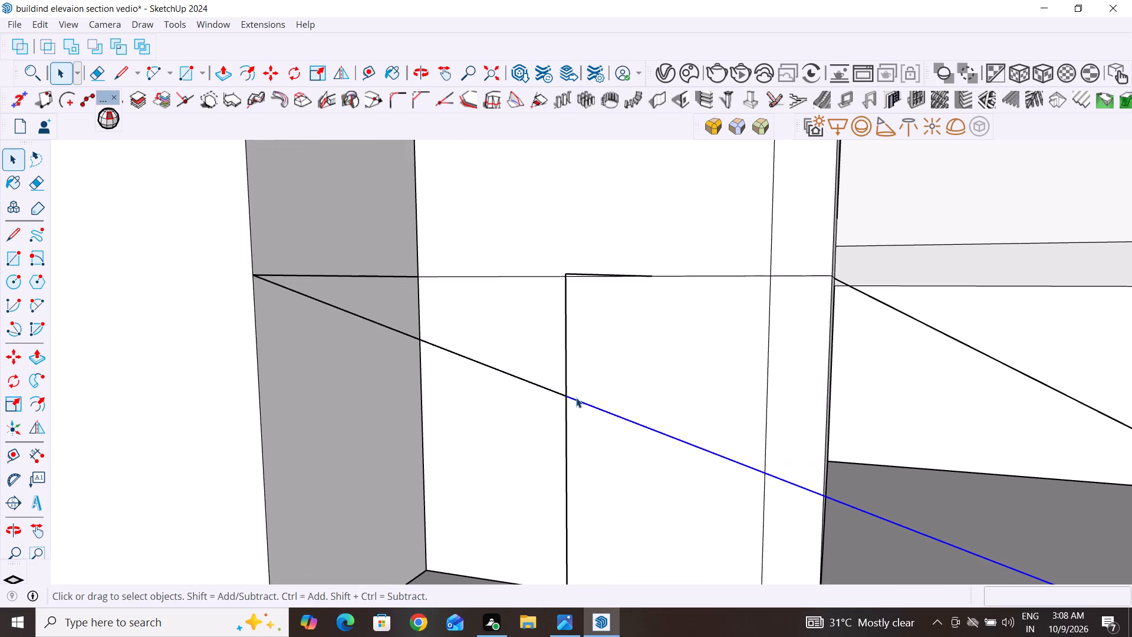
pyautogui.press('Delete')
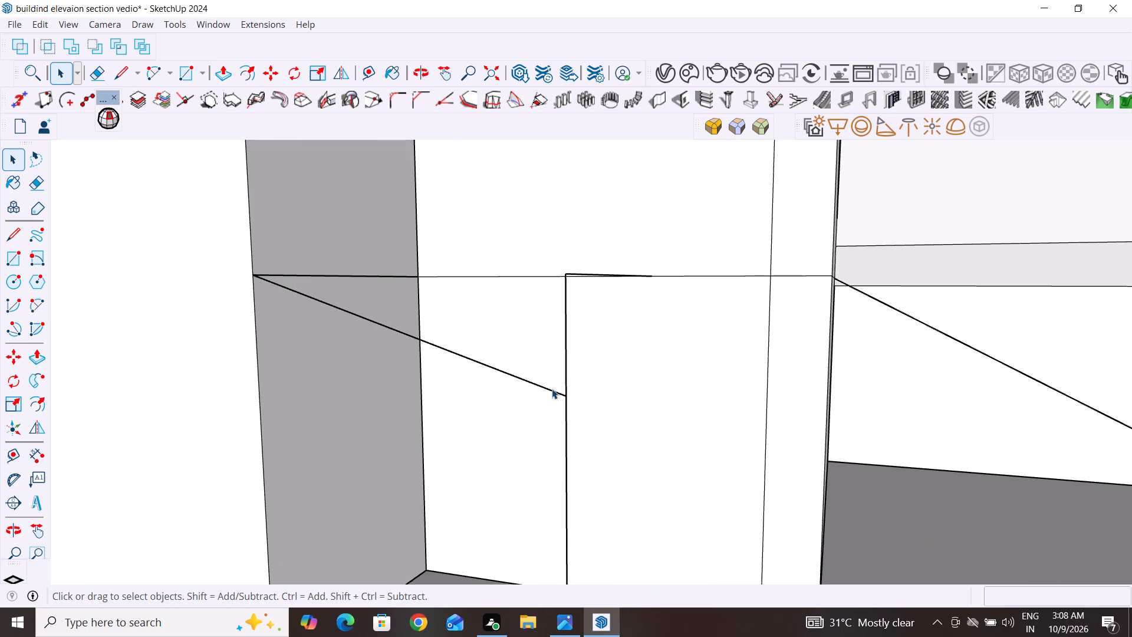
pyautogui.click(552, 389)
pyautogui.press('Delete')
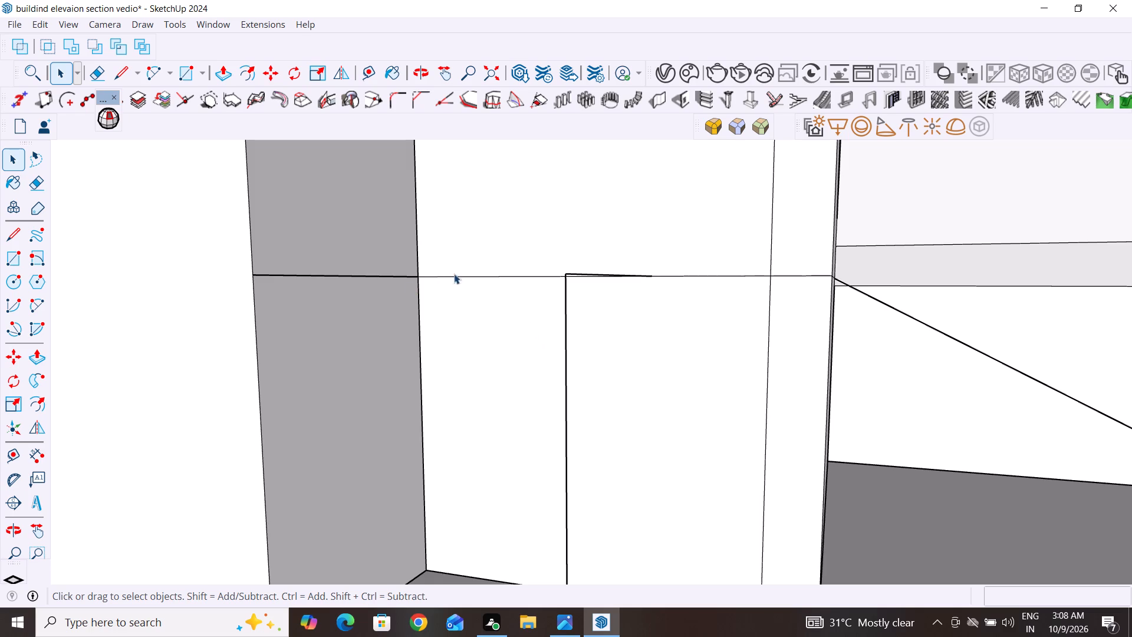
# Draw a sloping line about 8' 2" from the vertical line's top end down to the slab's outer corner.
pyautogui.scroll(1, 572, 309)
pyautogui.moveTo(570, 323); pyautogui.dragTo(554, 383, button='middle')
pyautogui.scroll(-5, 551, 379)
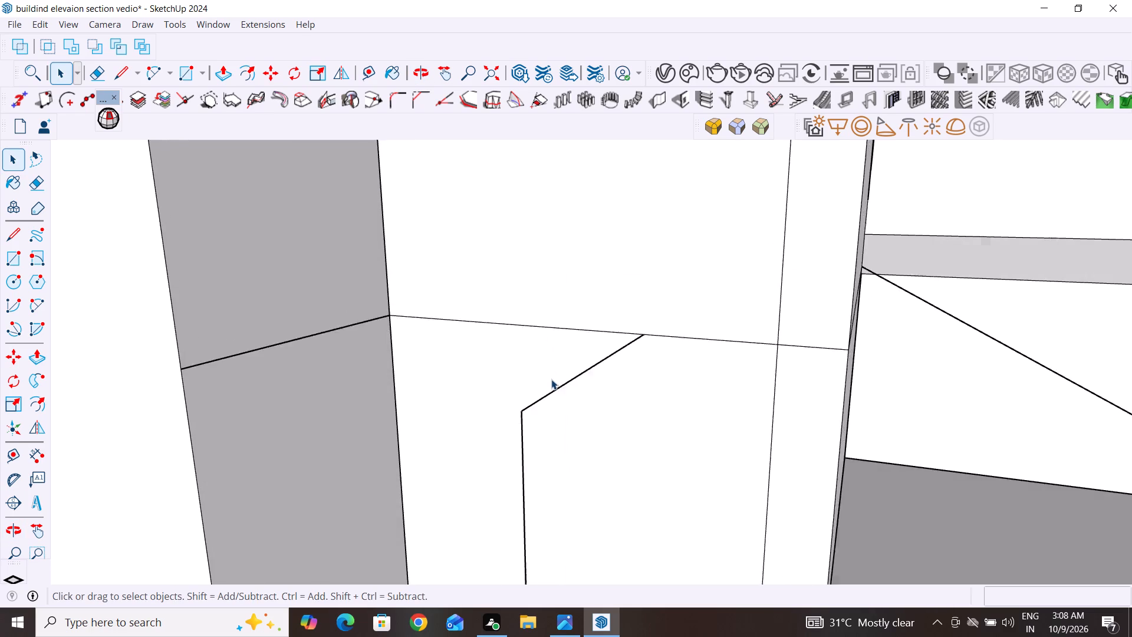
pyautogui.scroll(-20, 551, 379)
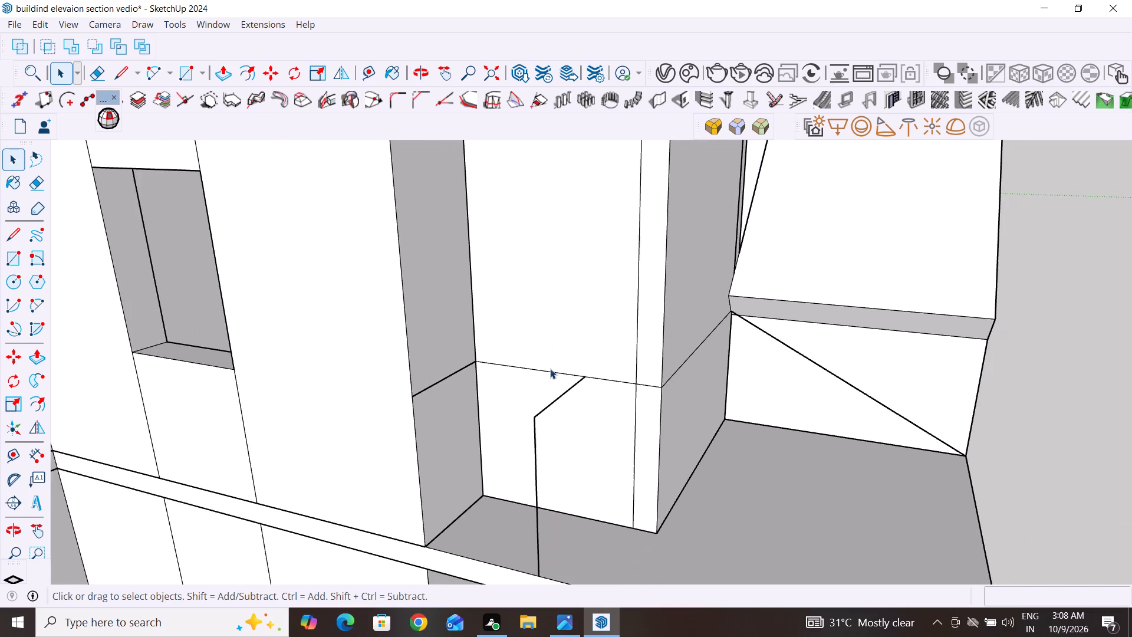
pyautogui.scroll(-6, 550, 369)
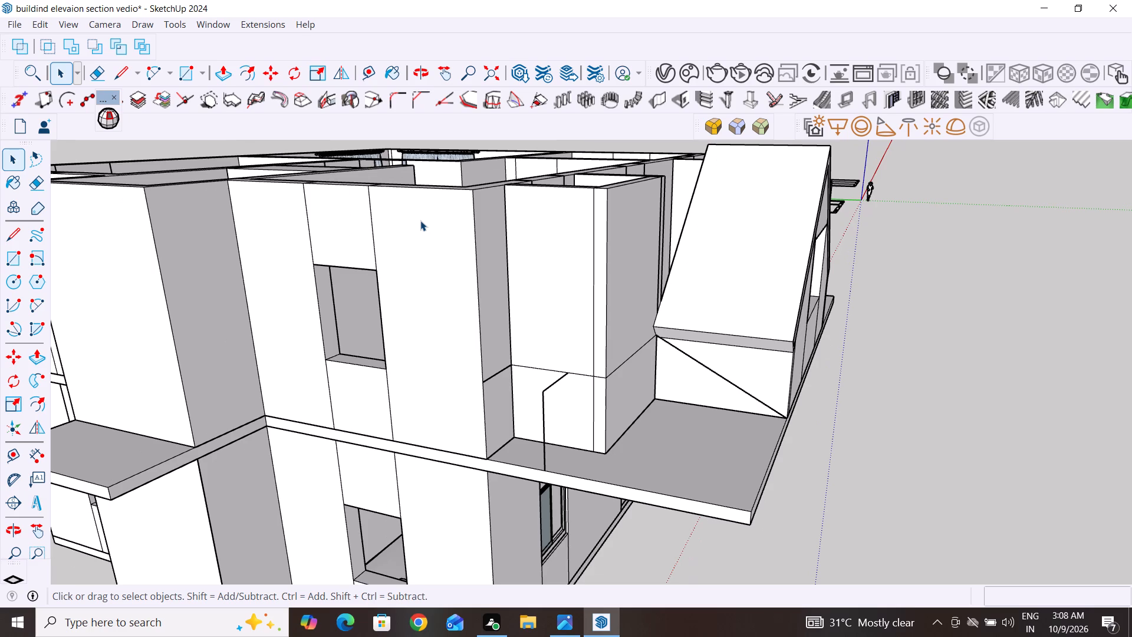
pyautogui.click(12, 235)
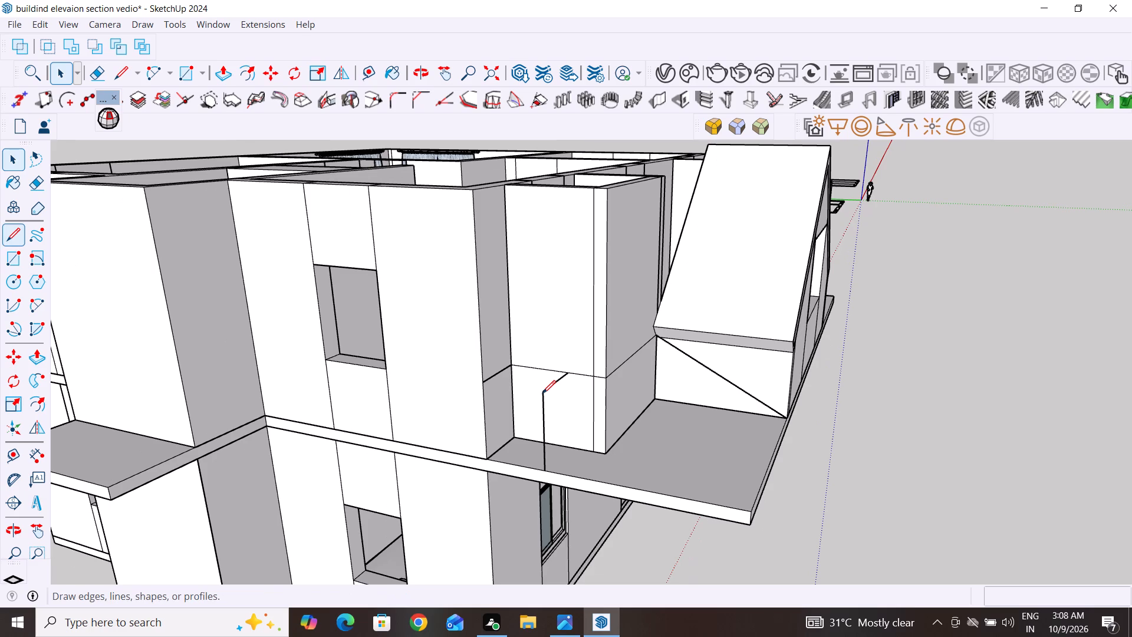
pyautogui.click(542, 393)
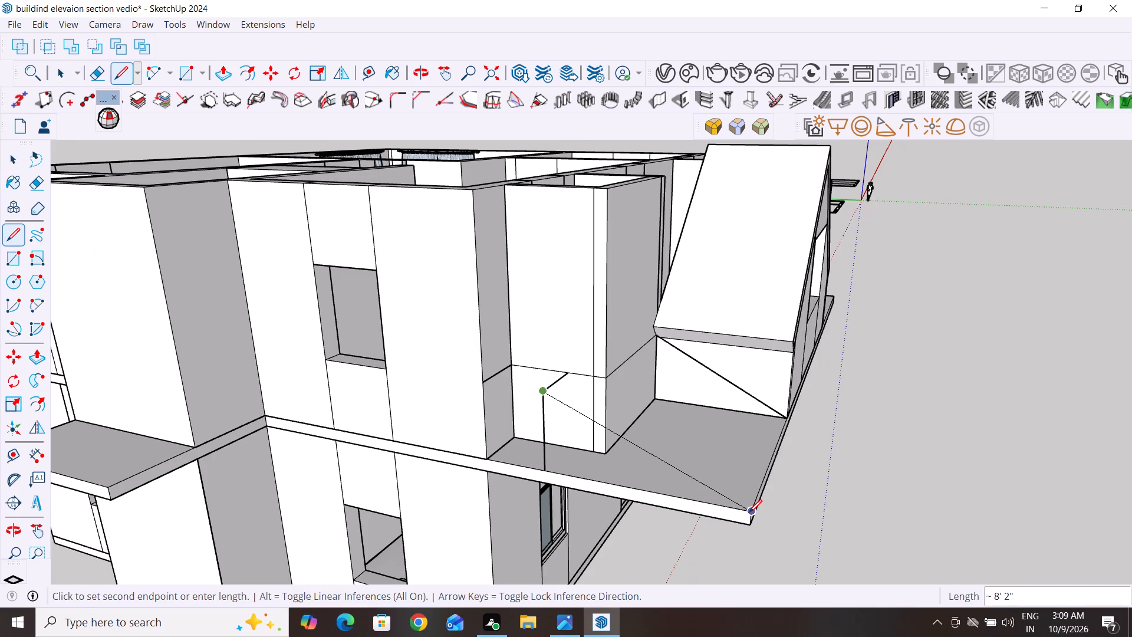
pyautogui.click(749, 513)
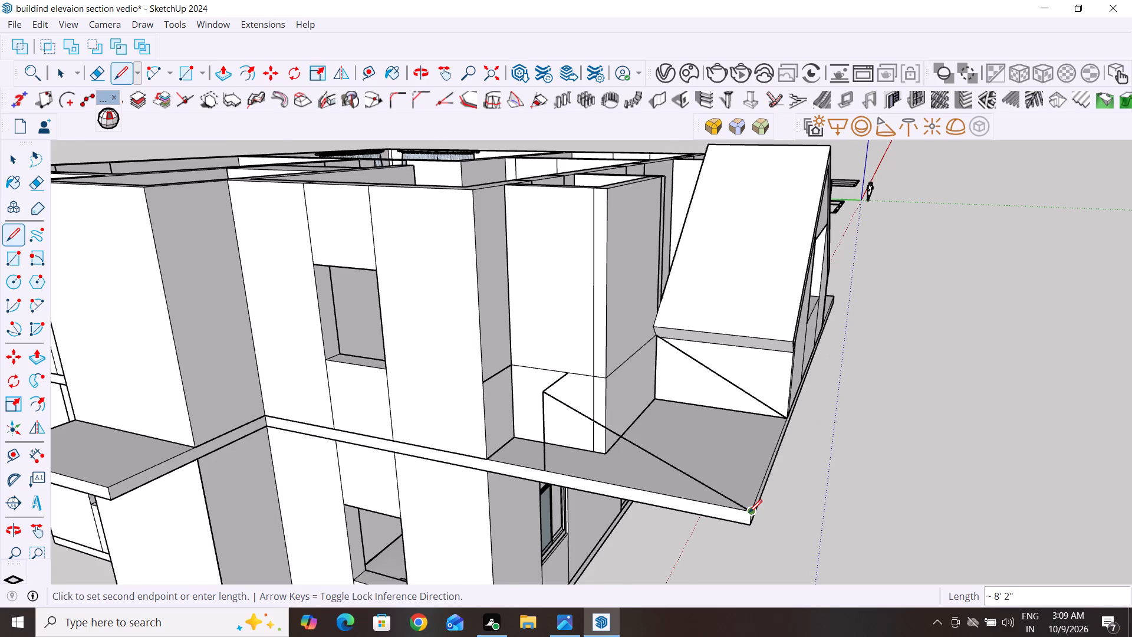
pyautogui.click(10, 235)
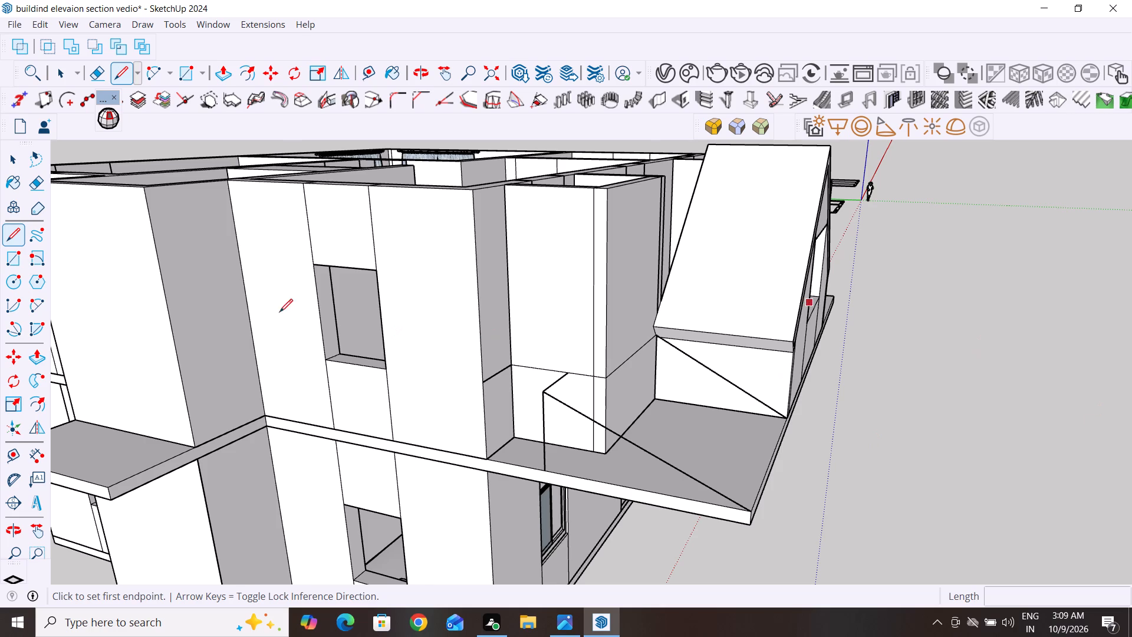
pyautogui.click(19, 166)
# Delete the sloping line on the gable block's side wall between the eave and the front bottom corner.
pyautogui.moveTo(820, 450); pyautogui.dragTo(657, 385, button='middle')
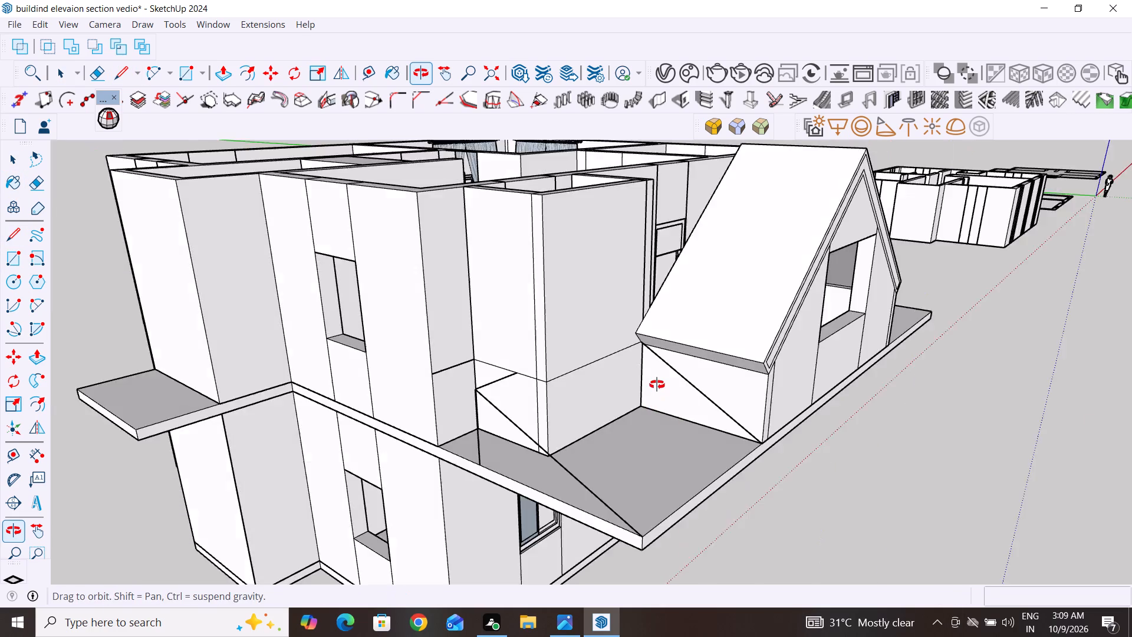
pyautogui.moveTo(657, 385); pyautogui.dragTo(725, 350, button='middle')
pyautogui.scroll(11, 669, 323)
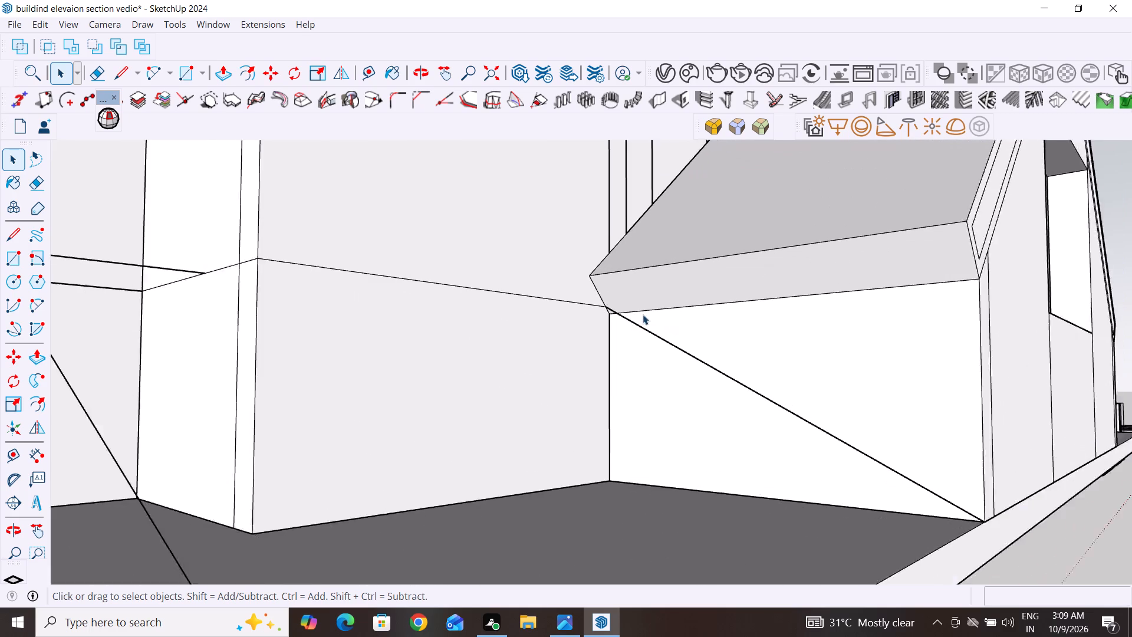
pyautogui.scroll(2, 643, 314)
pyautogui.click(610, 314)
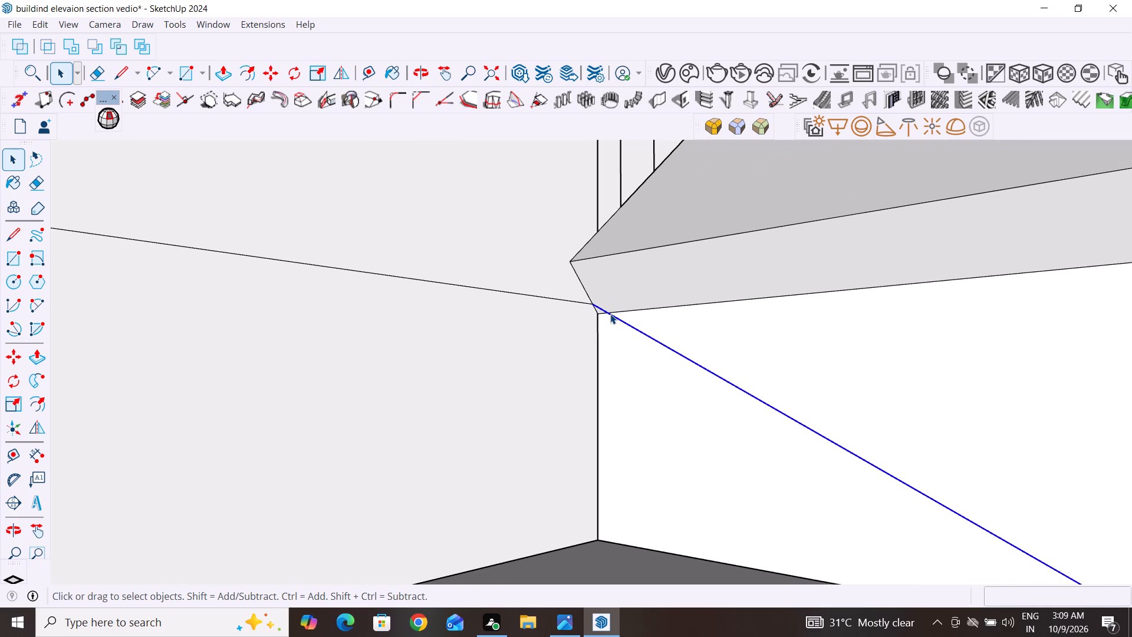
pyautogui.press('Delete')
# Draw a line 6' long along the green axis under the gable eave, from the level line's end to the front edge.
pyautogui.moveTo(760, 366); pyautogui.dragTo(707, 360, button='middle')
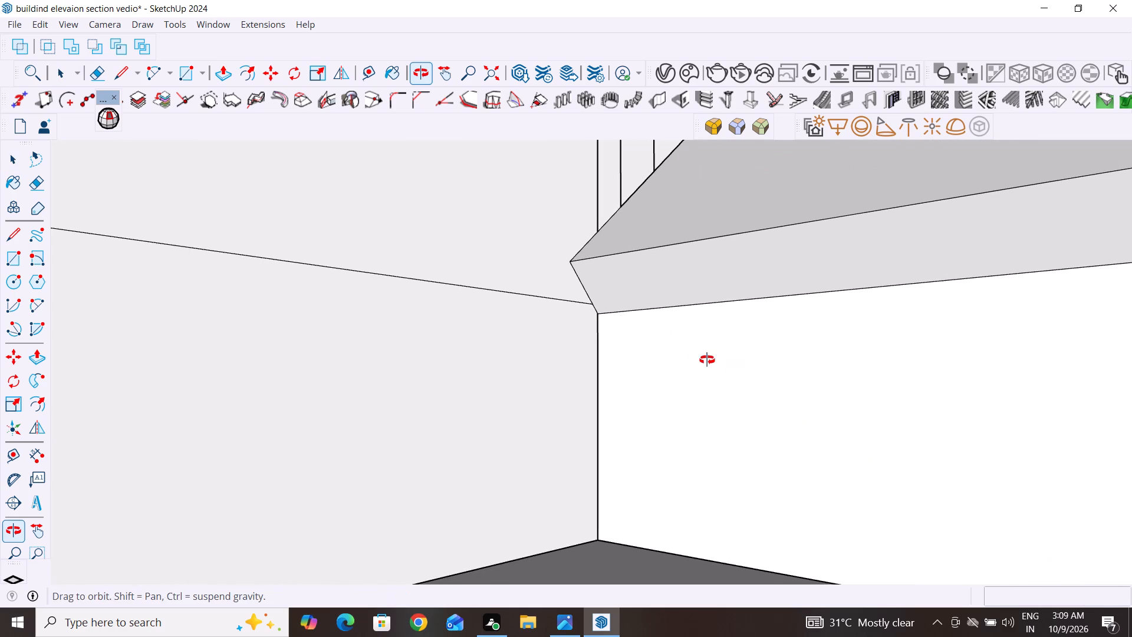
pyautogui.moveTo(707, 360); pyautogui.dragTo(606, 347, button='middle')
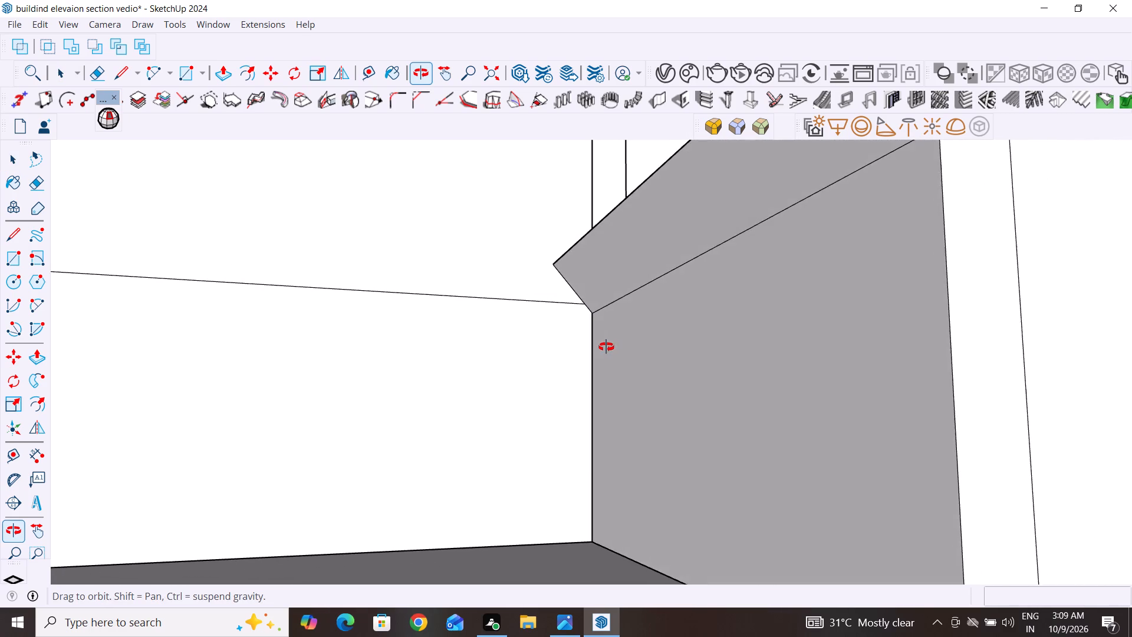
pyautogui.moveTo(606, 347); pyautogui.dragTo(633, 348, button='middle')
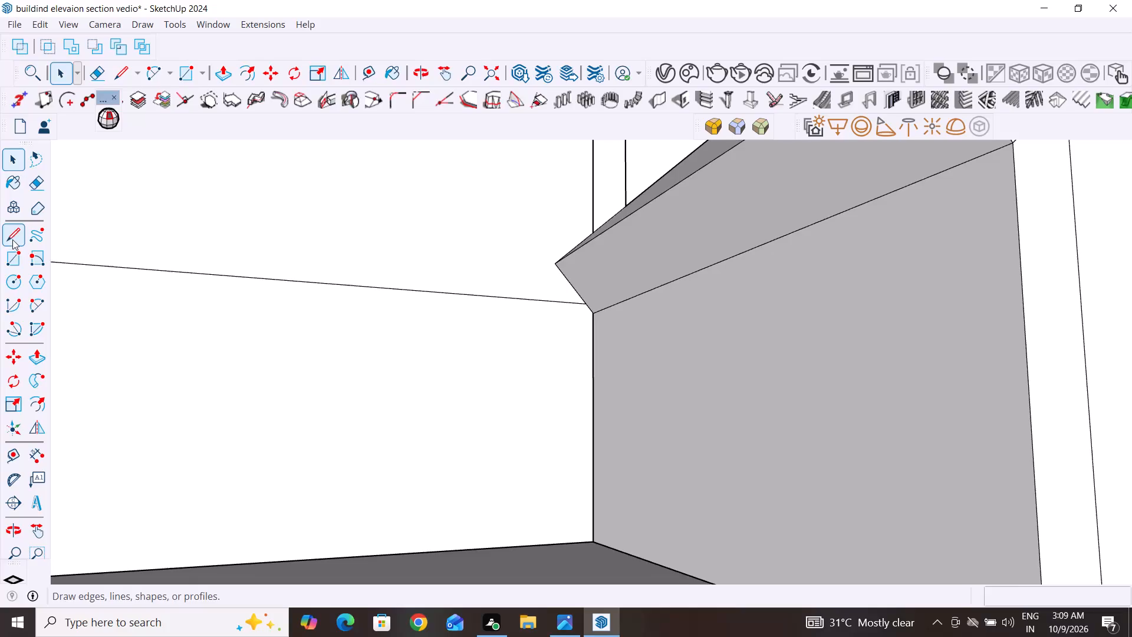
pyautogui.click(12, 237)
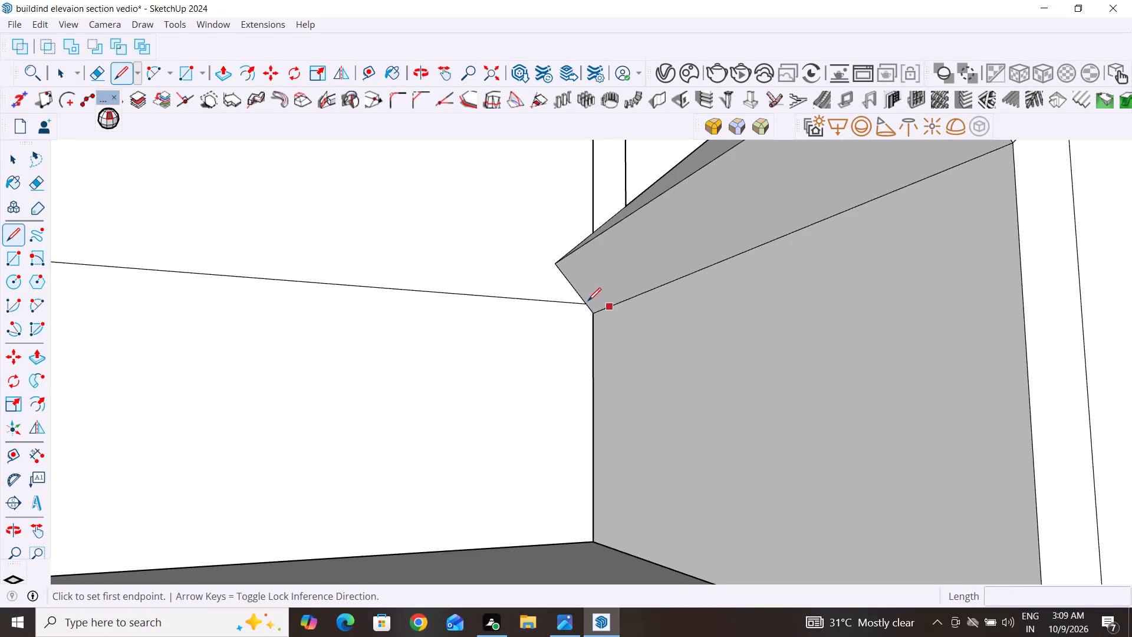
pyautogui.click(586, 304)
pyautogui.scroll(-6, 586, 304)
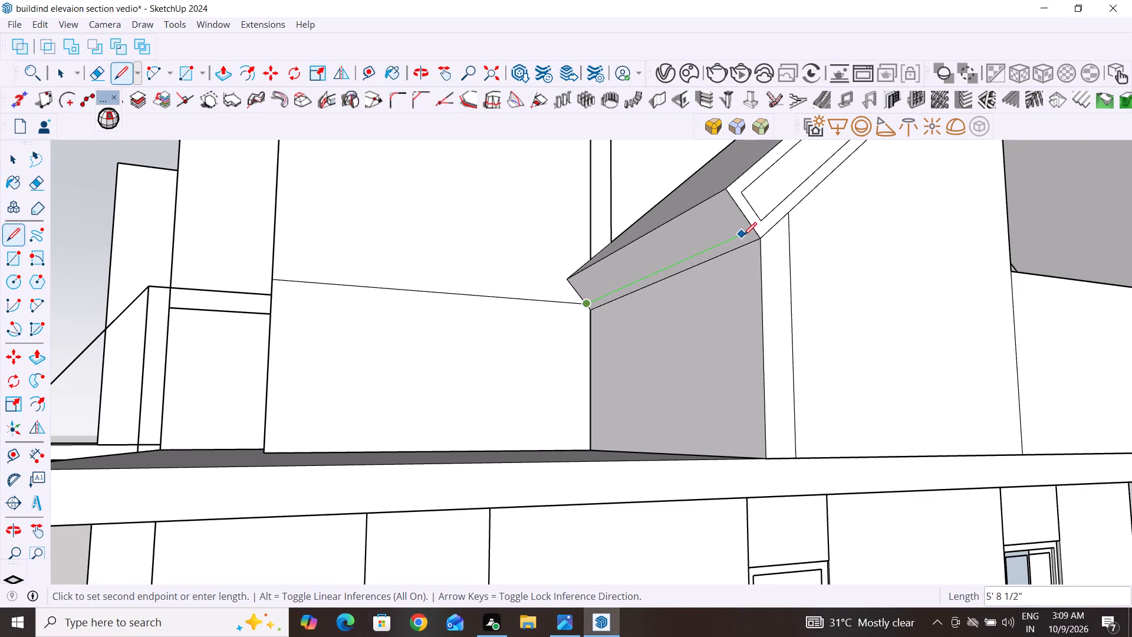
pyautogui.click(751, 231)
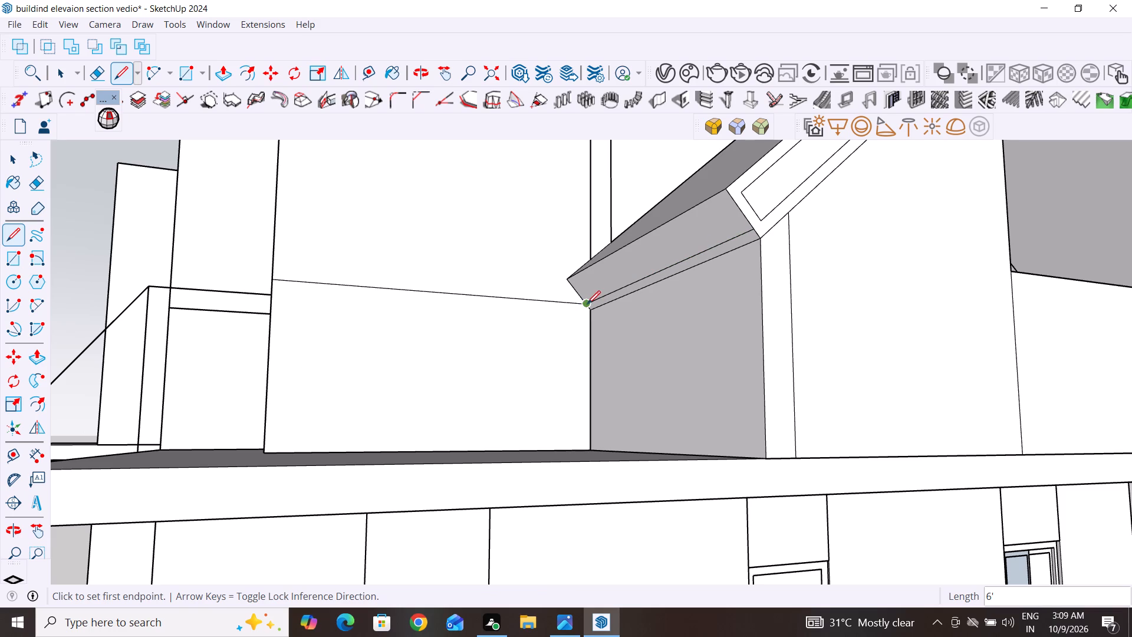
# Close a triangle beside the gable block with a vertical line down to the slab edge and a 6' 9" slope up to the level line's end.
pyautogui.click(749, 235)
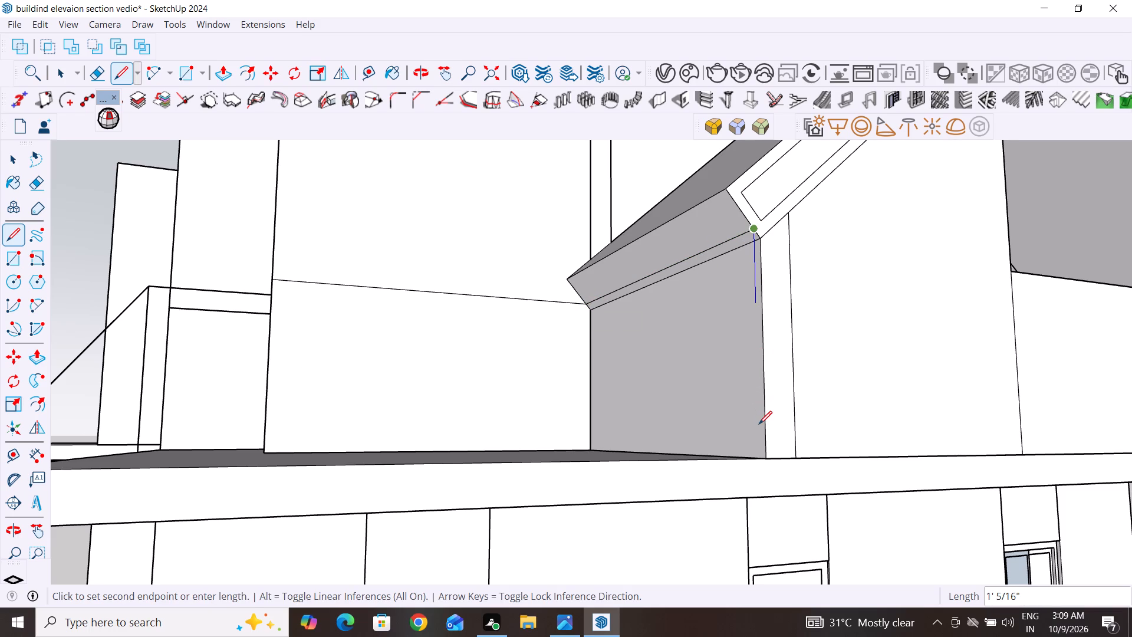
pyautogui.click(761, 458)
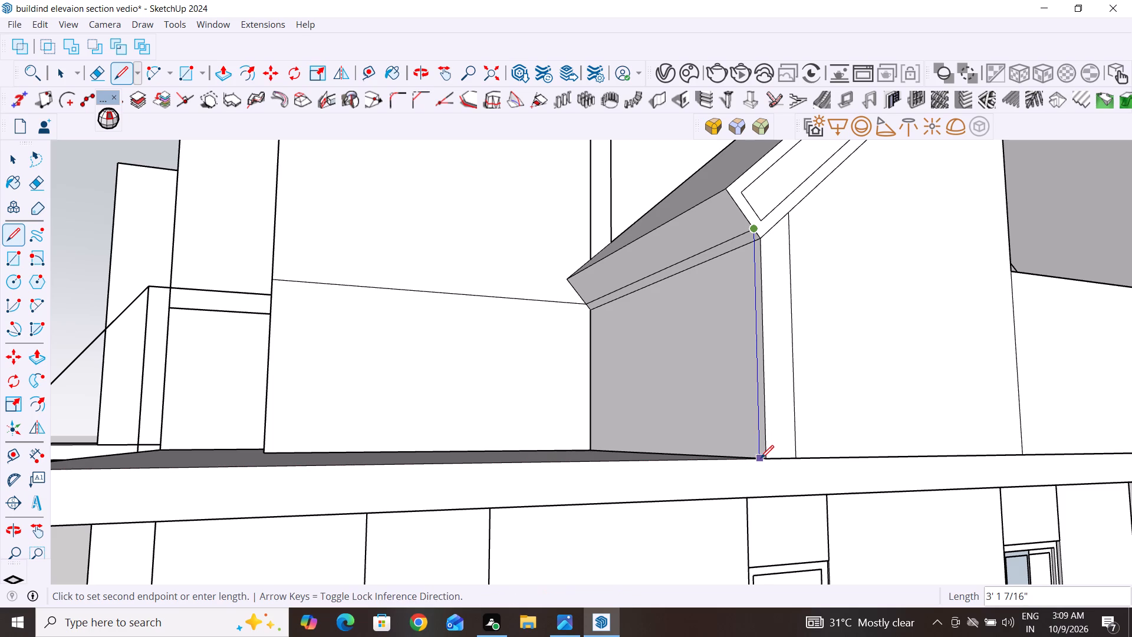
pyautogui.click(584, 304)
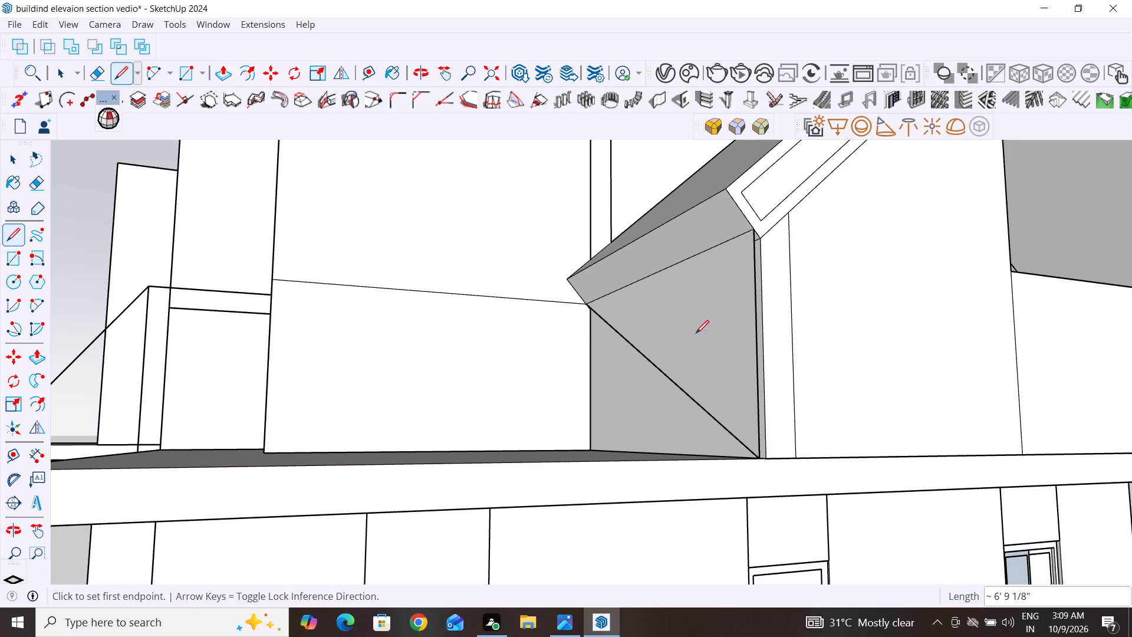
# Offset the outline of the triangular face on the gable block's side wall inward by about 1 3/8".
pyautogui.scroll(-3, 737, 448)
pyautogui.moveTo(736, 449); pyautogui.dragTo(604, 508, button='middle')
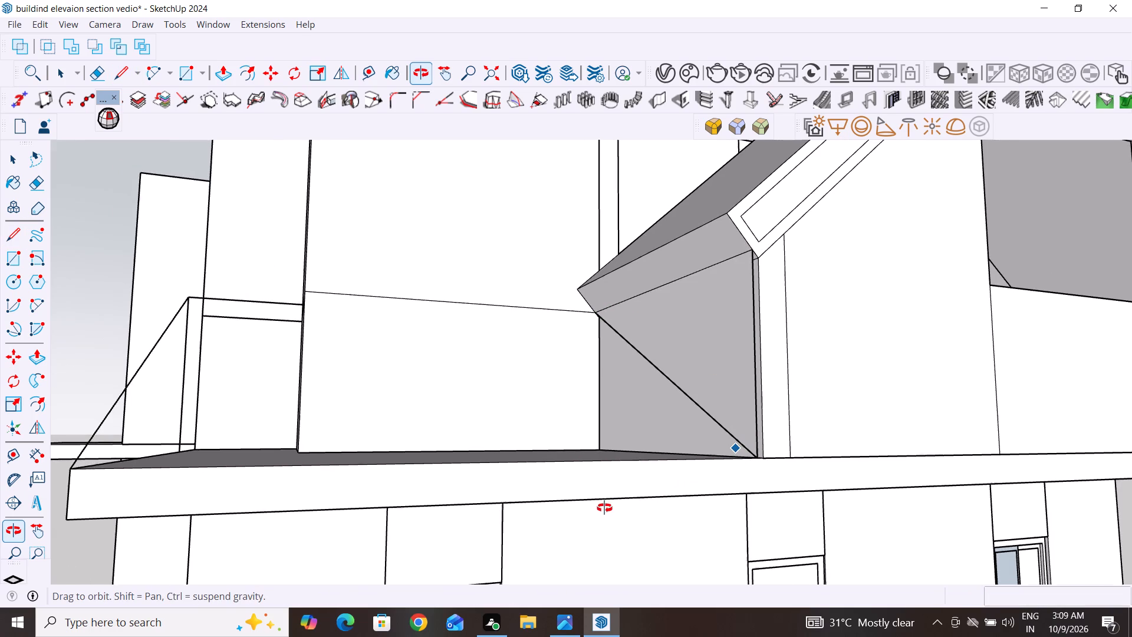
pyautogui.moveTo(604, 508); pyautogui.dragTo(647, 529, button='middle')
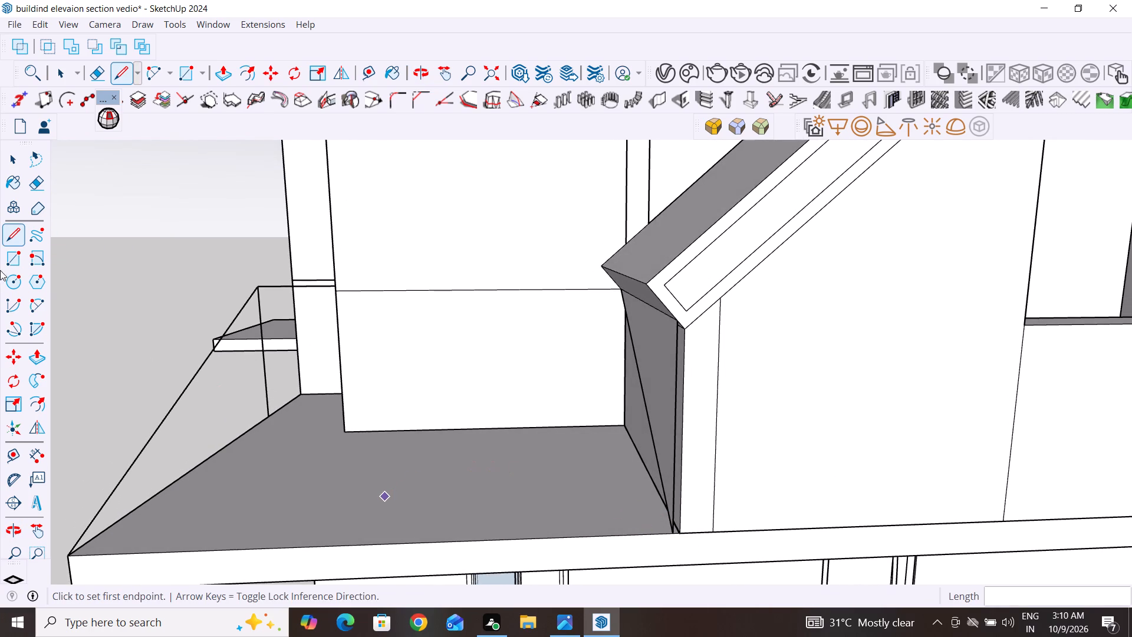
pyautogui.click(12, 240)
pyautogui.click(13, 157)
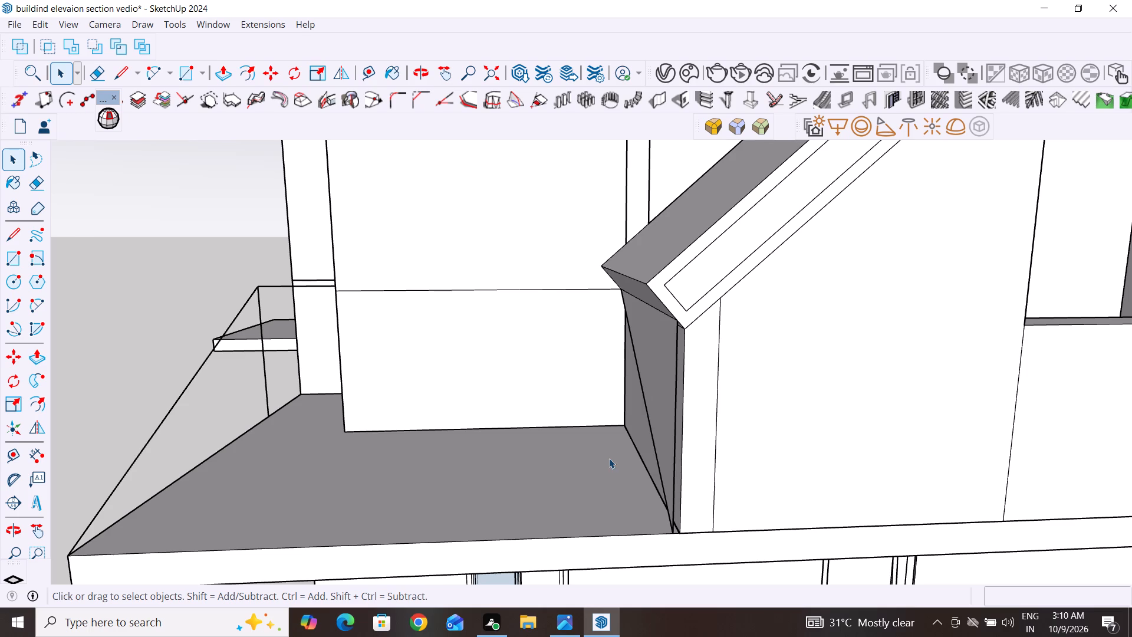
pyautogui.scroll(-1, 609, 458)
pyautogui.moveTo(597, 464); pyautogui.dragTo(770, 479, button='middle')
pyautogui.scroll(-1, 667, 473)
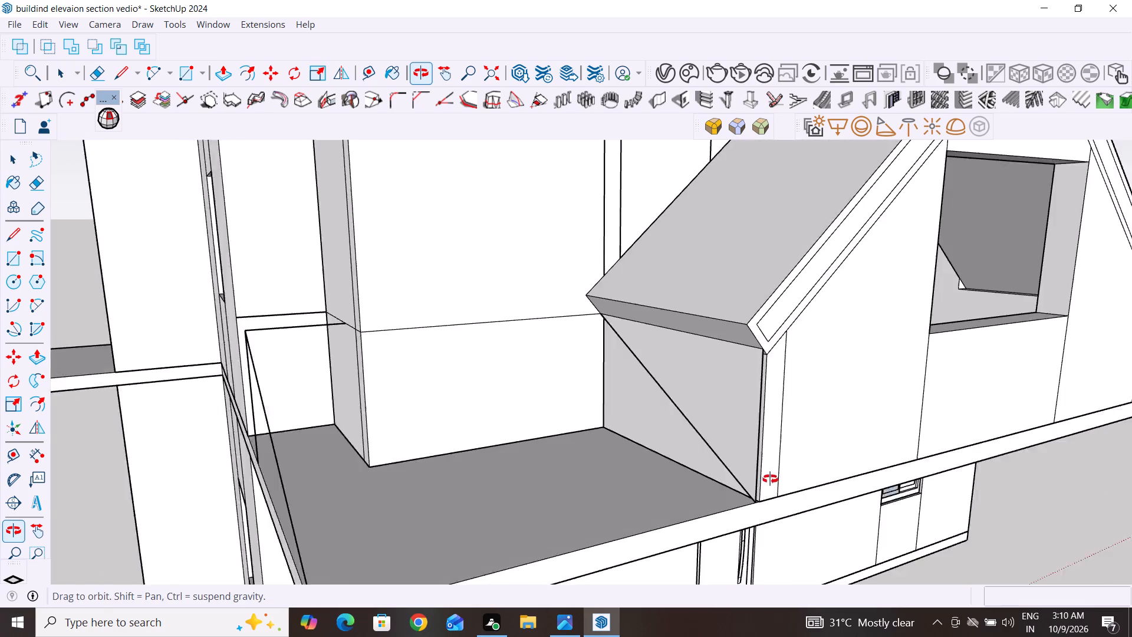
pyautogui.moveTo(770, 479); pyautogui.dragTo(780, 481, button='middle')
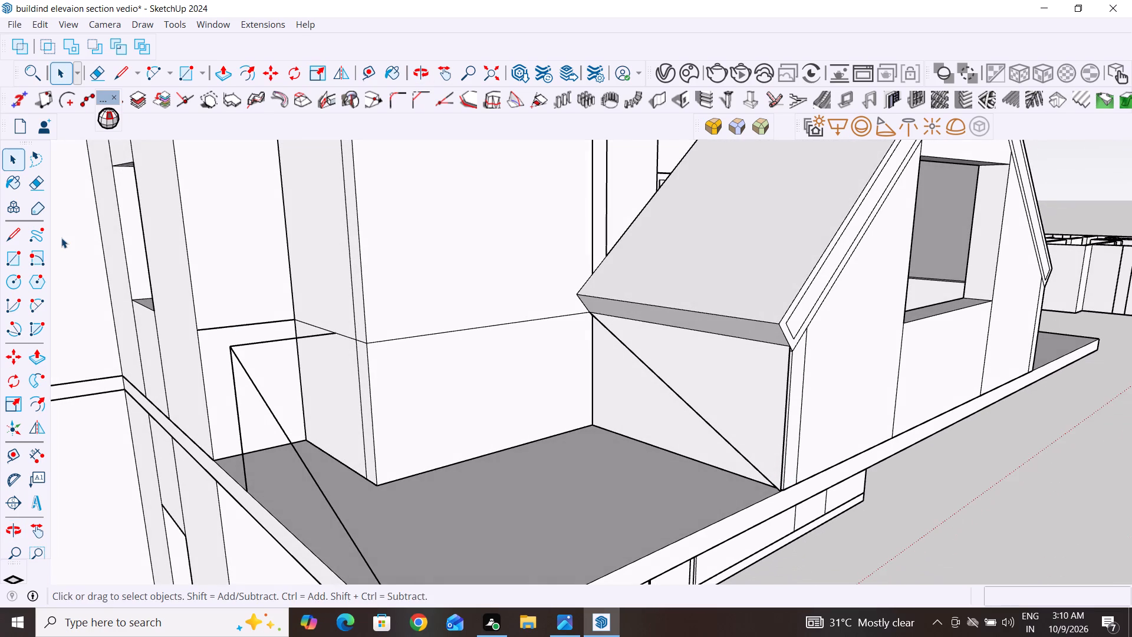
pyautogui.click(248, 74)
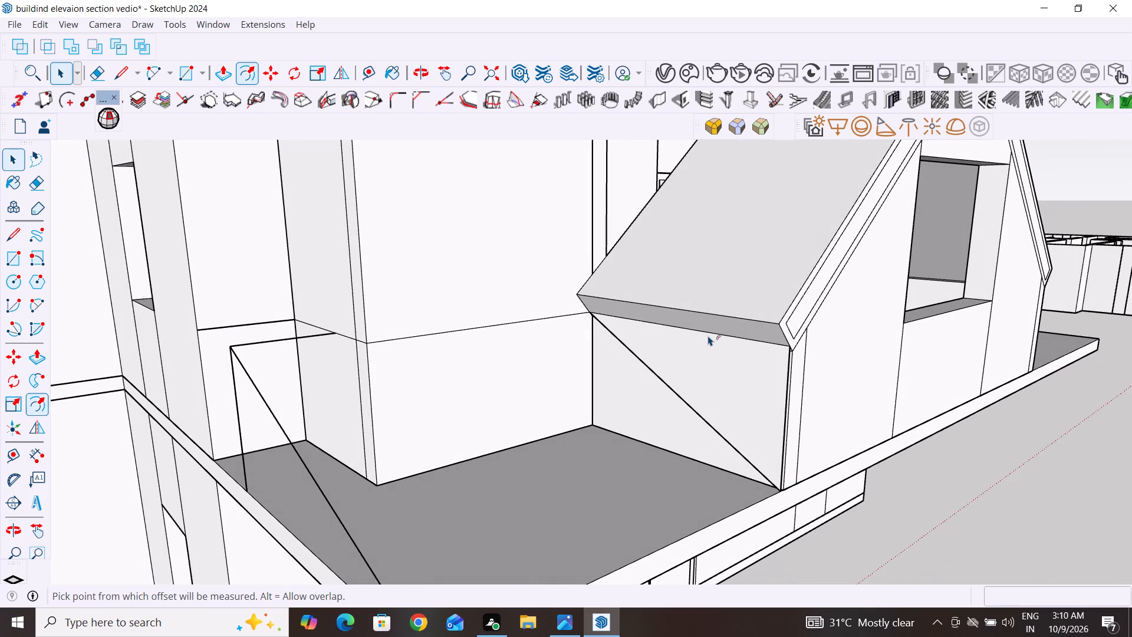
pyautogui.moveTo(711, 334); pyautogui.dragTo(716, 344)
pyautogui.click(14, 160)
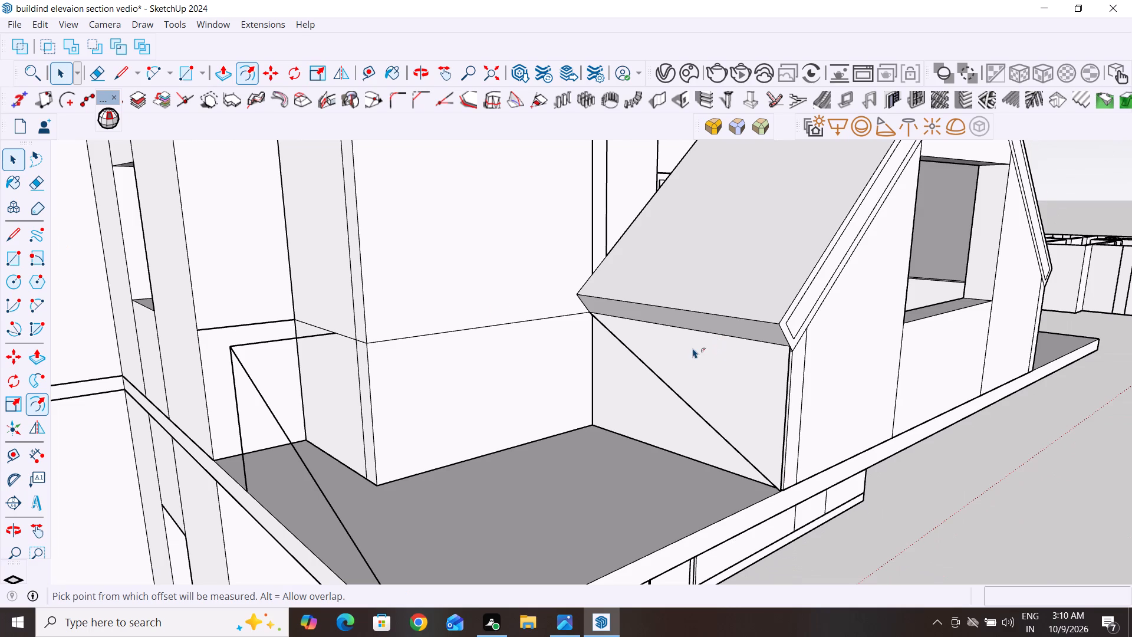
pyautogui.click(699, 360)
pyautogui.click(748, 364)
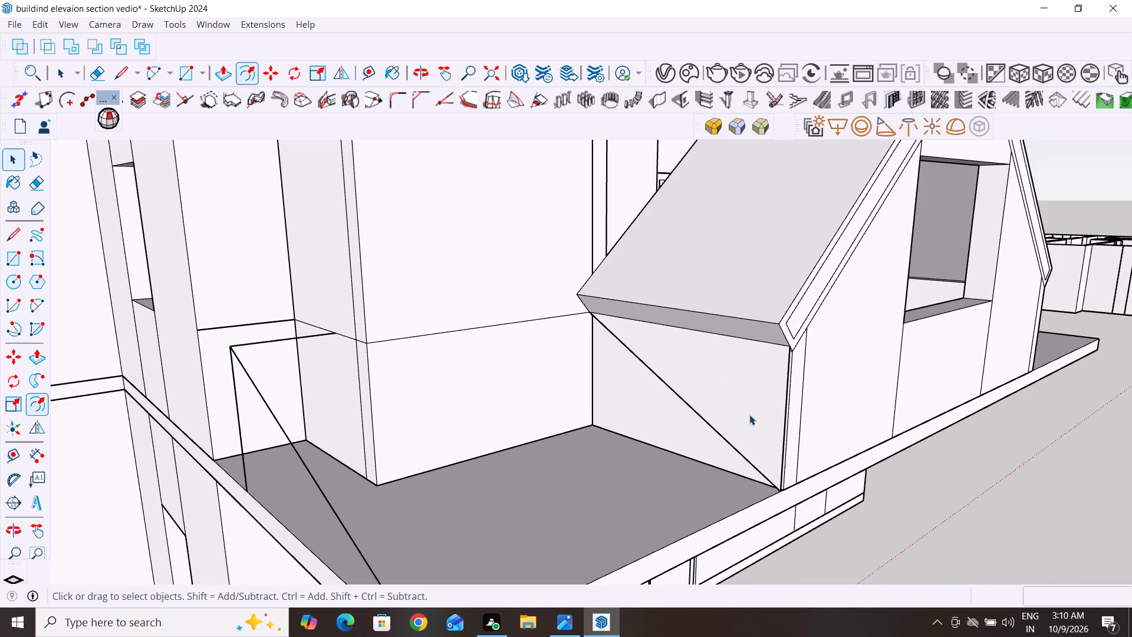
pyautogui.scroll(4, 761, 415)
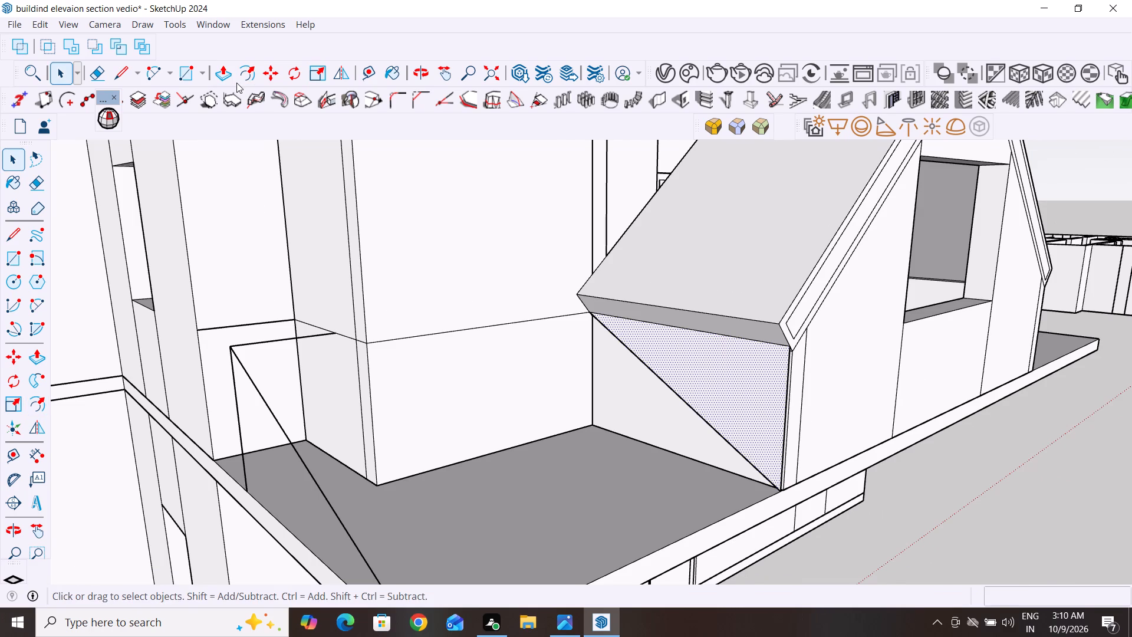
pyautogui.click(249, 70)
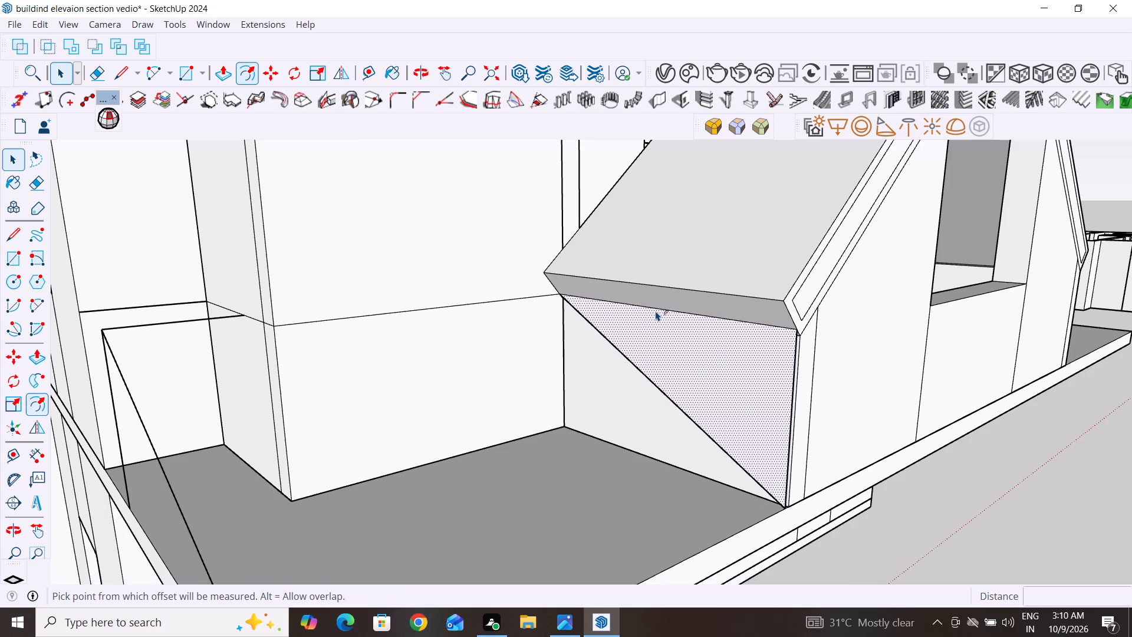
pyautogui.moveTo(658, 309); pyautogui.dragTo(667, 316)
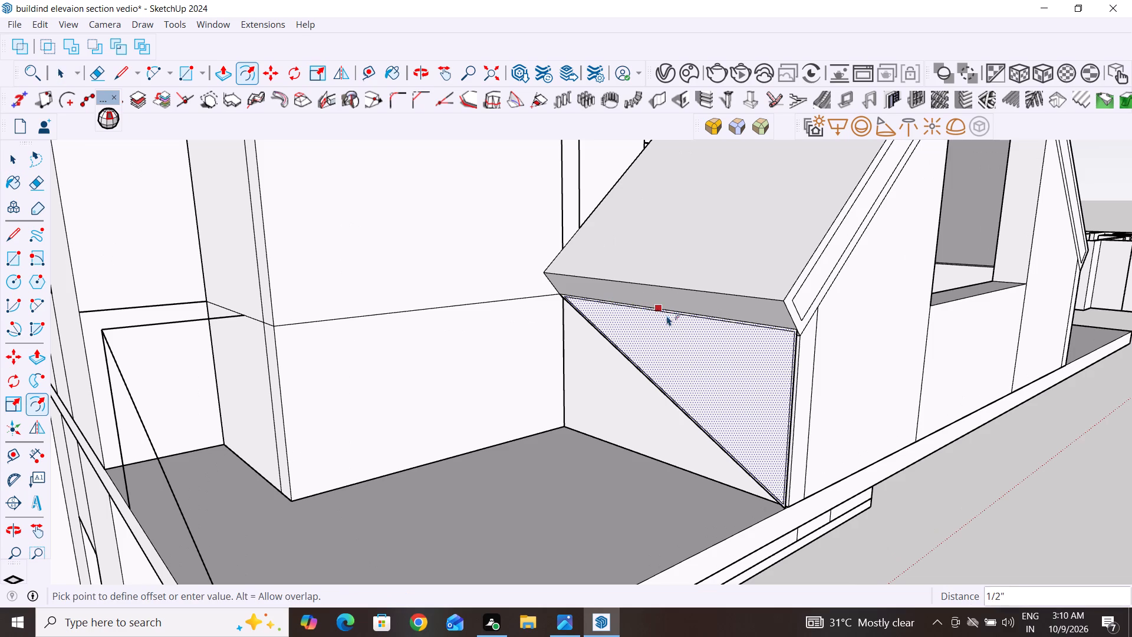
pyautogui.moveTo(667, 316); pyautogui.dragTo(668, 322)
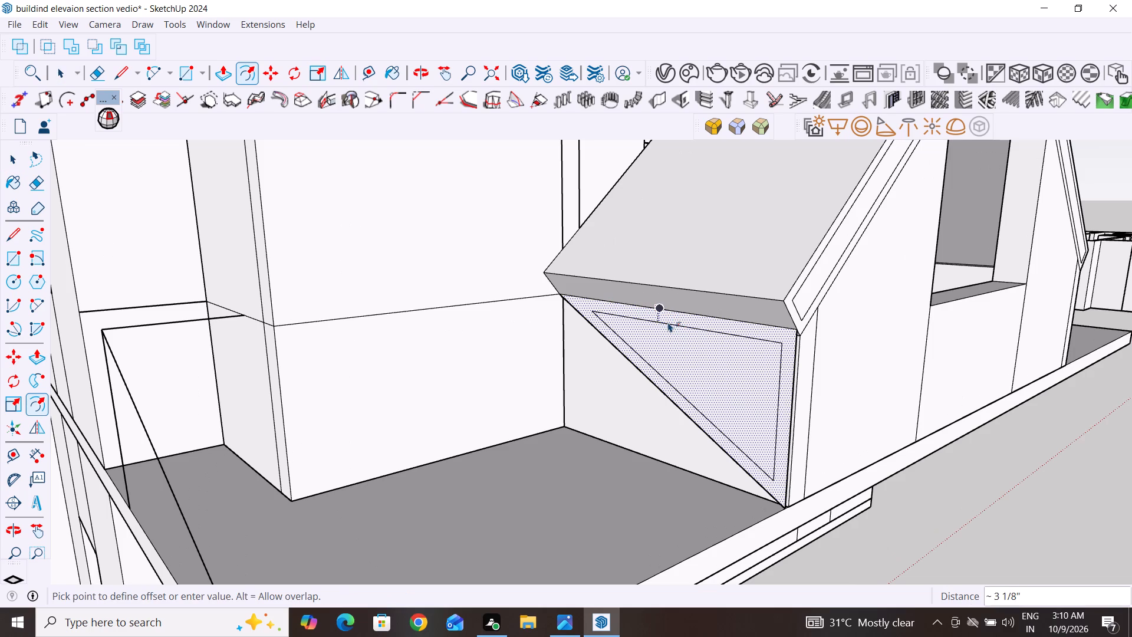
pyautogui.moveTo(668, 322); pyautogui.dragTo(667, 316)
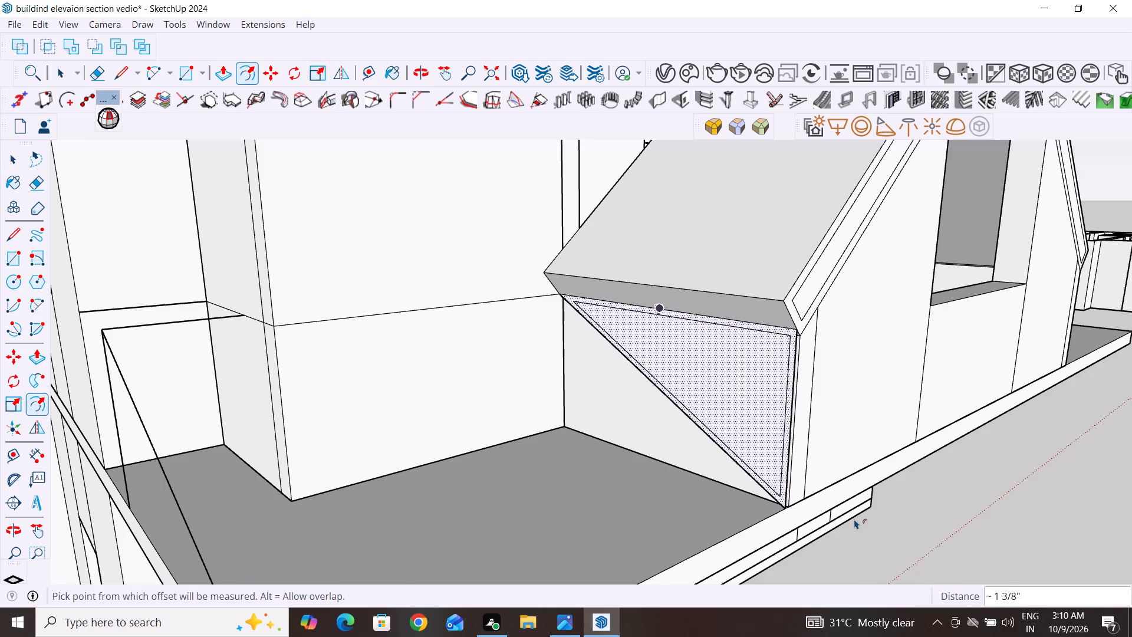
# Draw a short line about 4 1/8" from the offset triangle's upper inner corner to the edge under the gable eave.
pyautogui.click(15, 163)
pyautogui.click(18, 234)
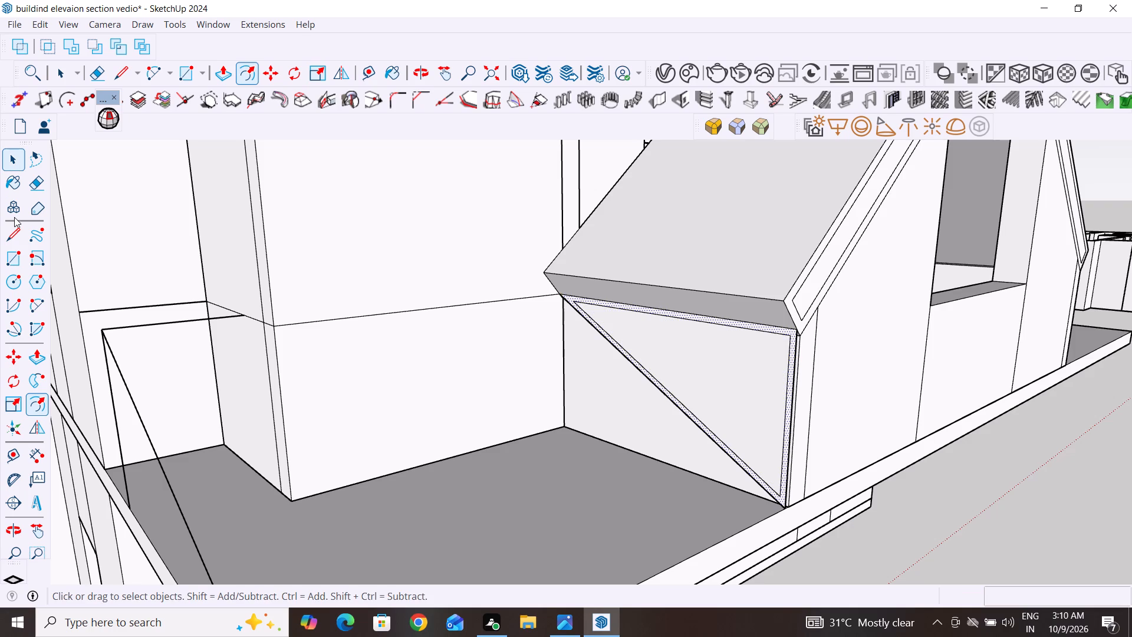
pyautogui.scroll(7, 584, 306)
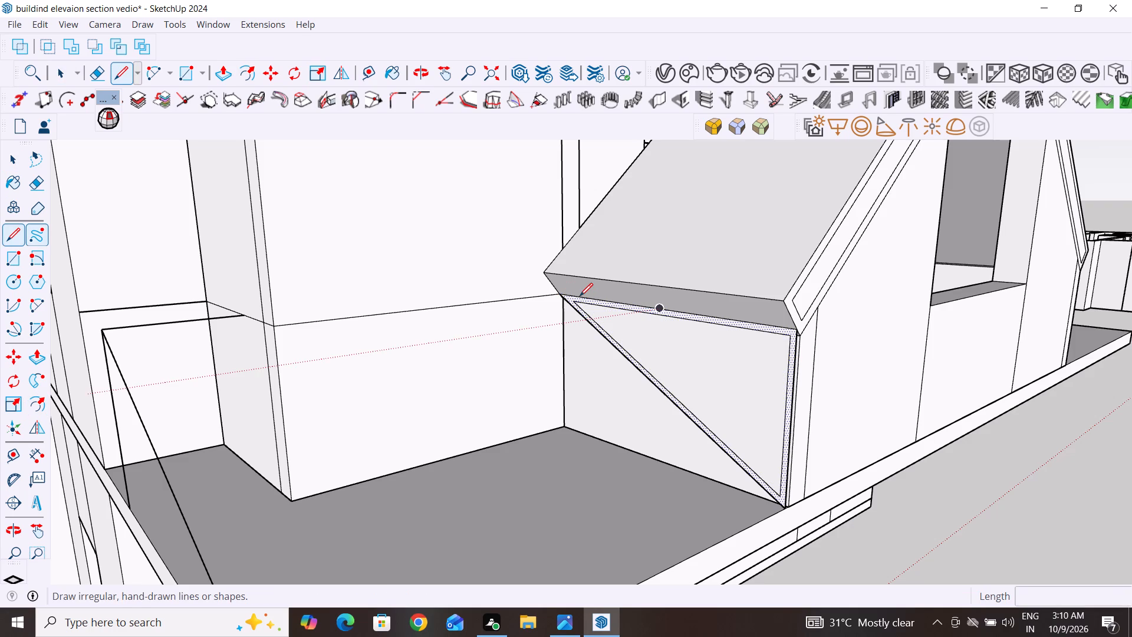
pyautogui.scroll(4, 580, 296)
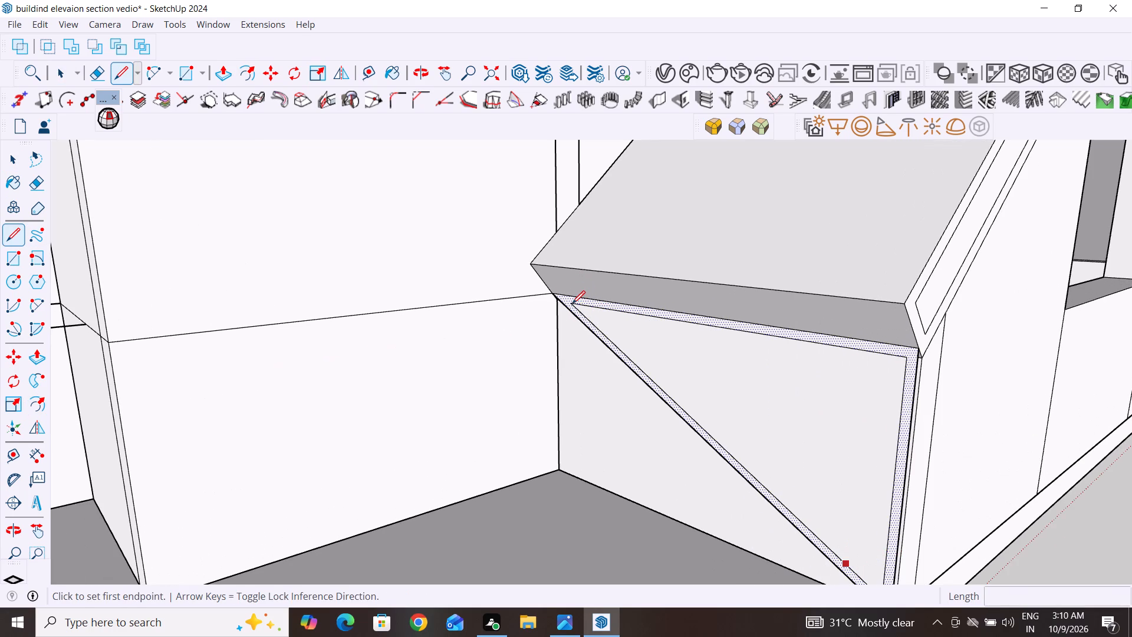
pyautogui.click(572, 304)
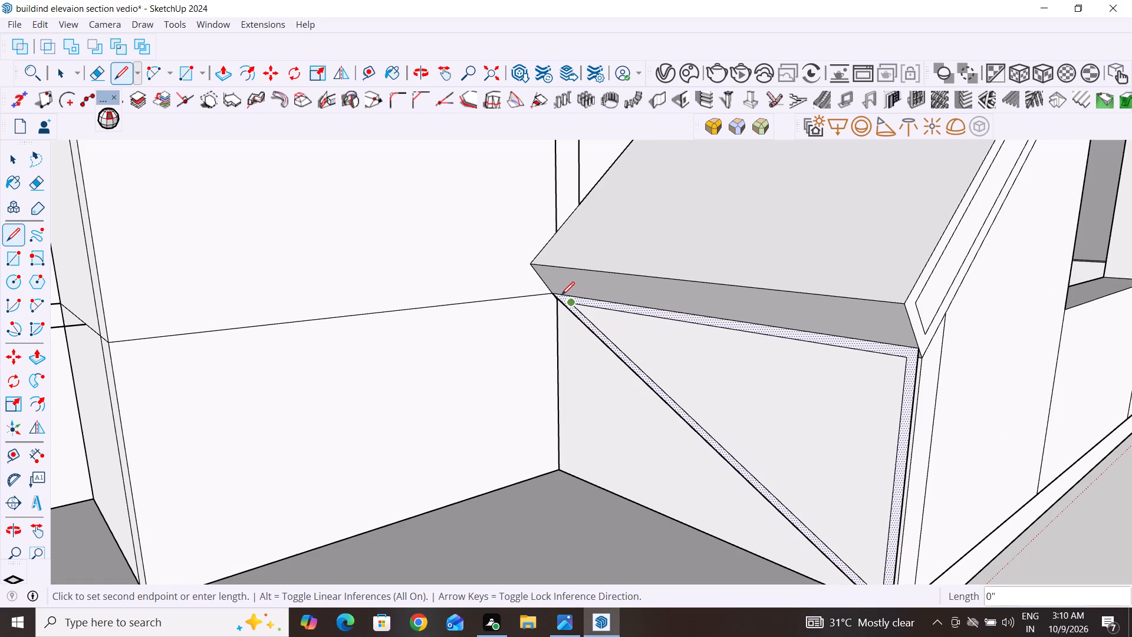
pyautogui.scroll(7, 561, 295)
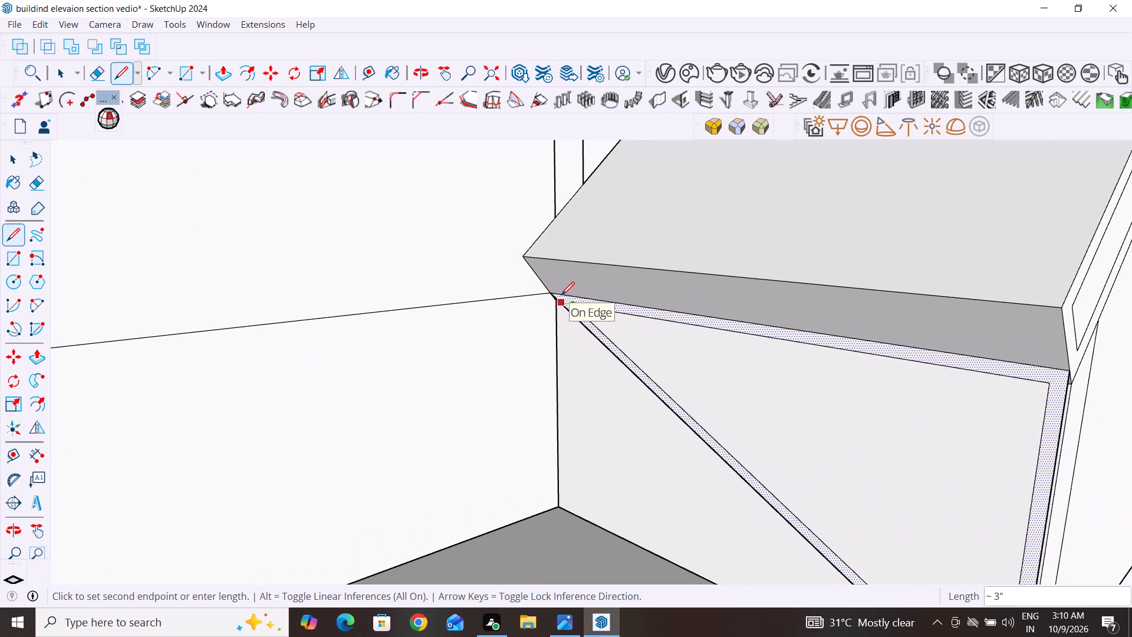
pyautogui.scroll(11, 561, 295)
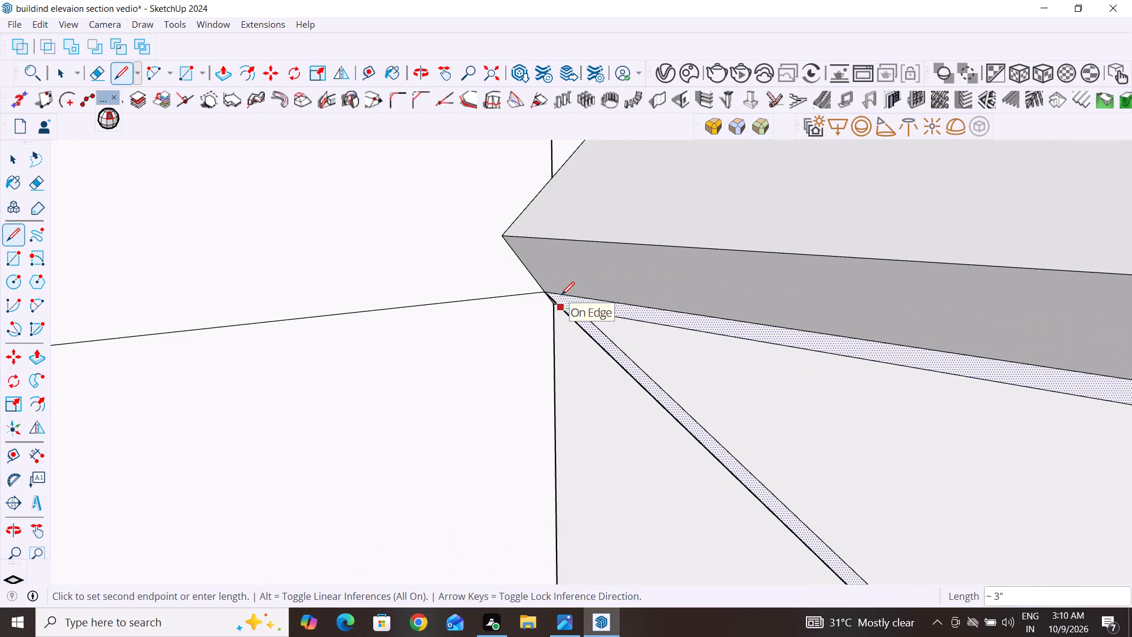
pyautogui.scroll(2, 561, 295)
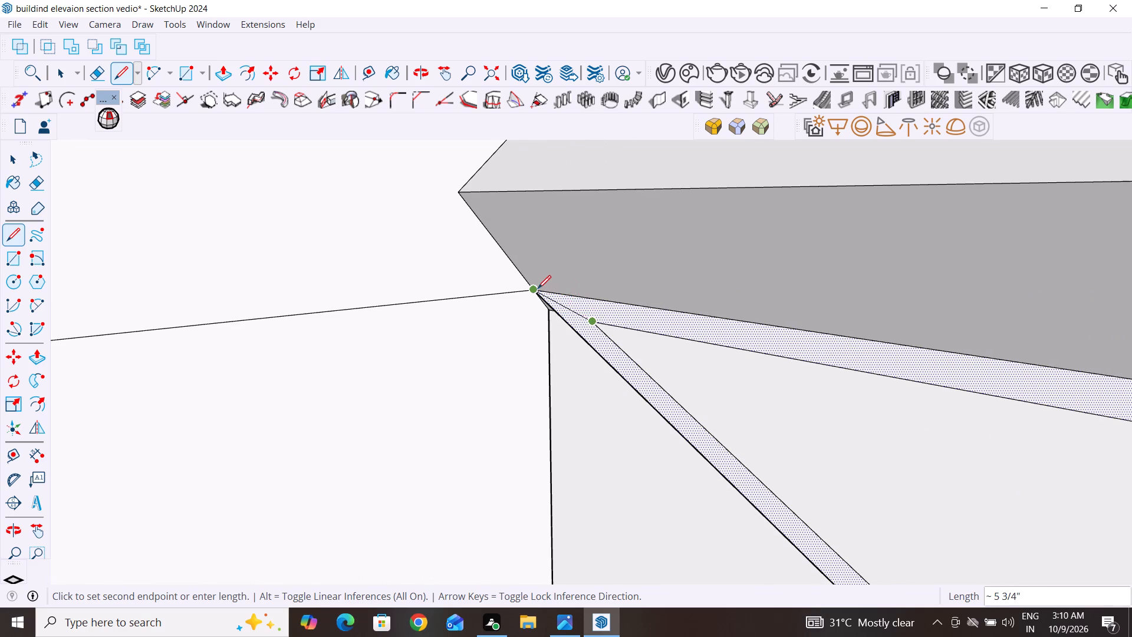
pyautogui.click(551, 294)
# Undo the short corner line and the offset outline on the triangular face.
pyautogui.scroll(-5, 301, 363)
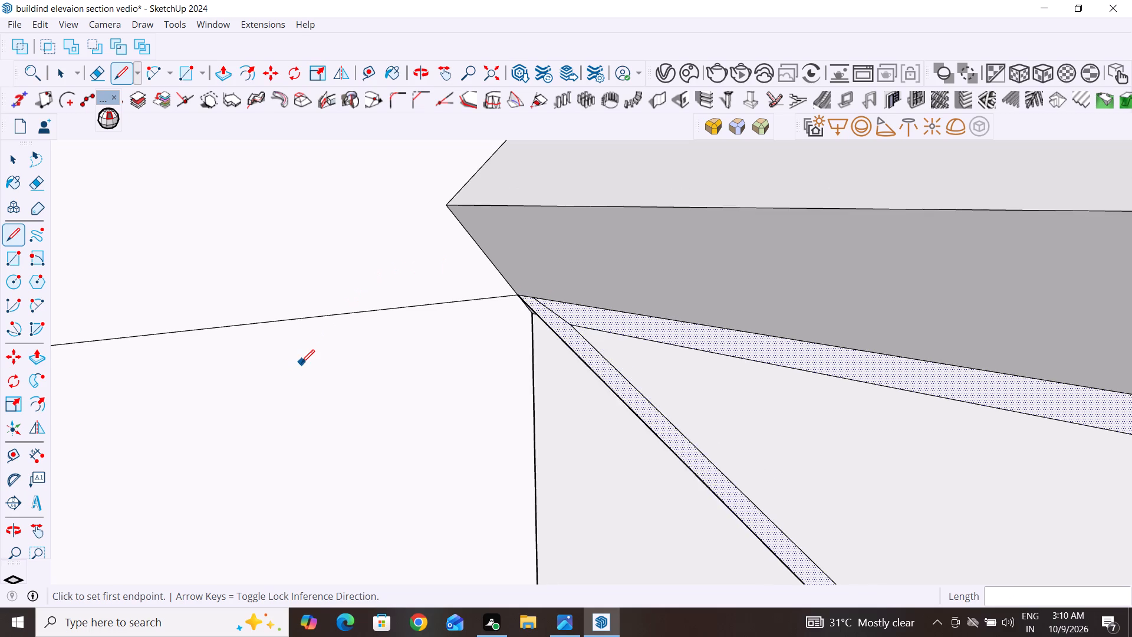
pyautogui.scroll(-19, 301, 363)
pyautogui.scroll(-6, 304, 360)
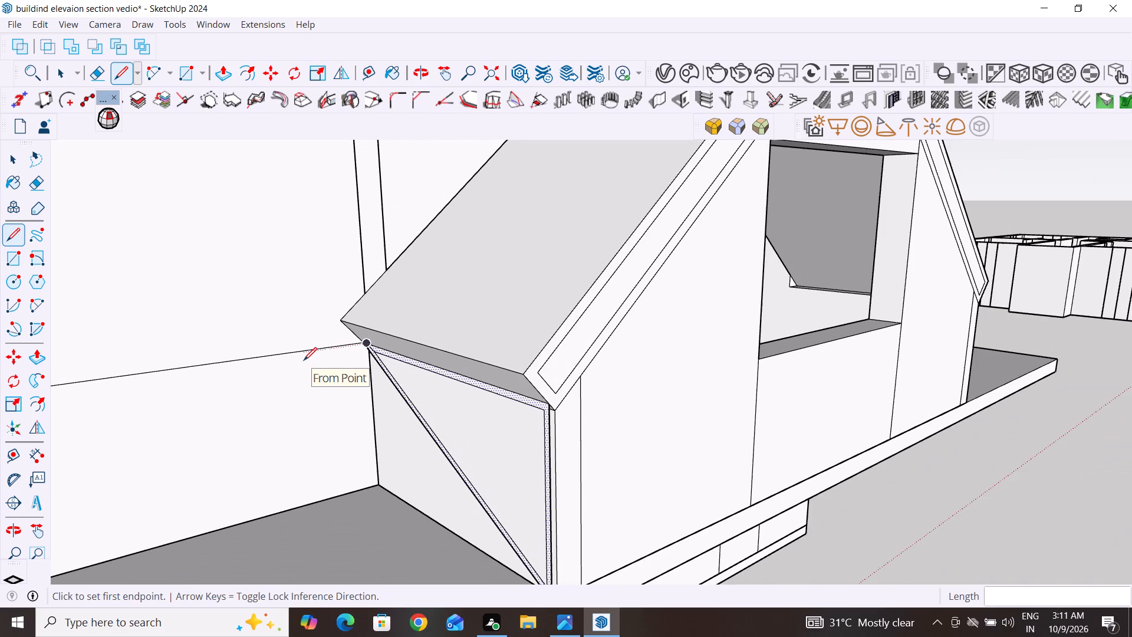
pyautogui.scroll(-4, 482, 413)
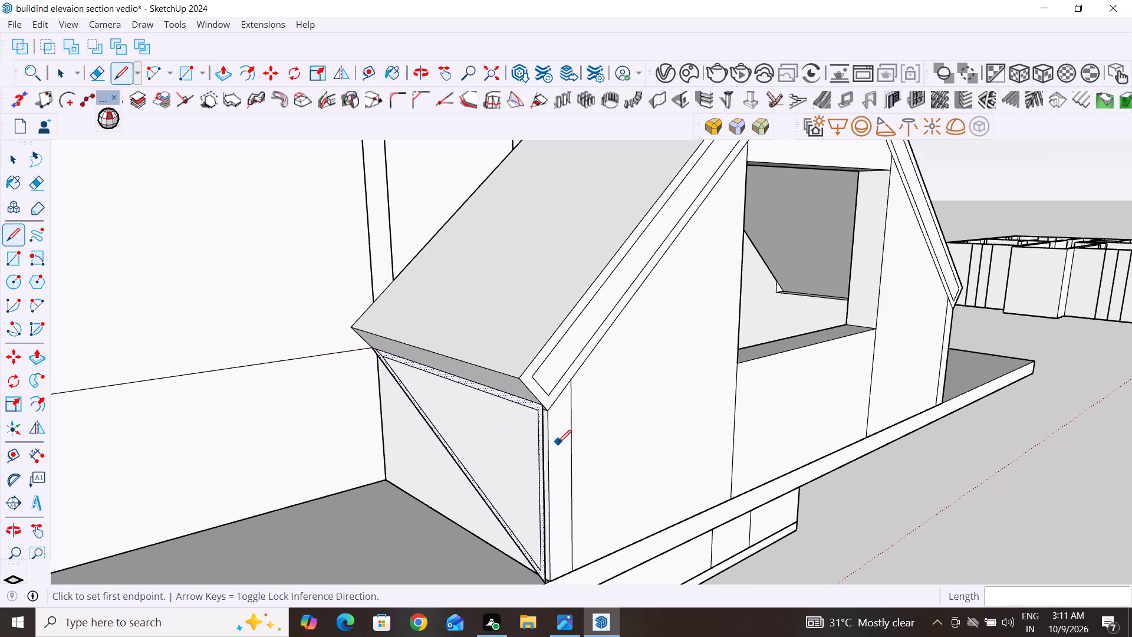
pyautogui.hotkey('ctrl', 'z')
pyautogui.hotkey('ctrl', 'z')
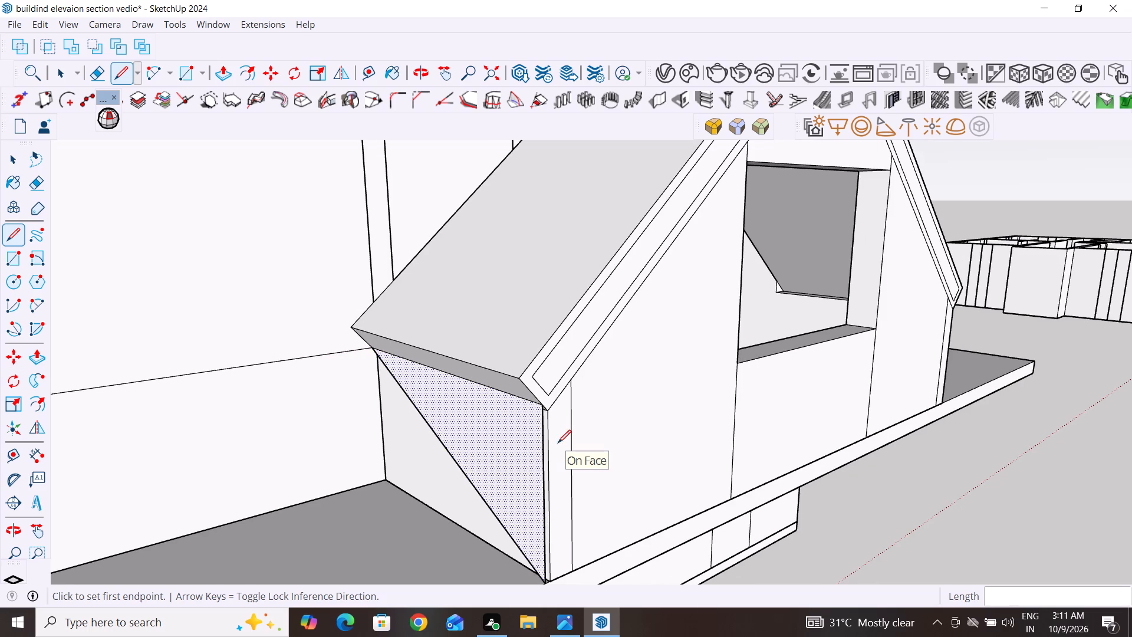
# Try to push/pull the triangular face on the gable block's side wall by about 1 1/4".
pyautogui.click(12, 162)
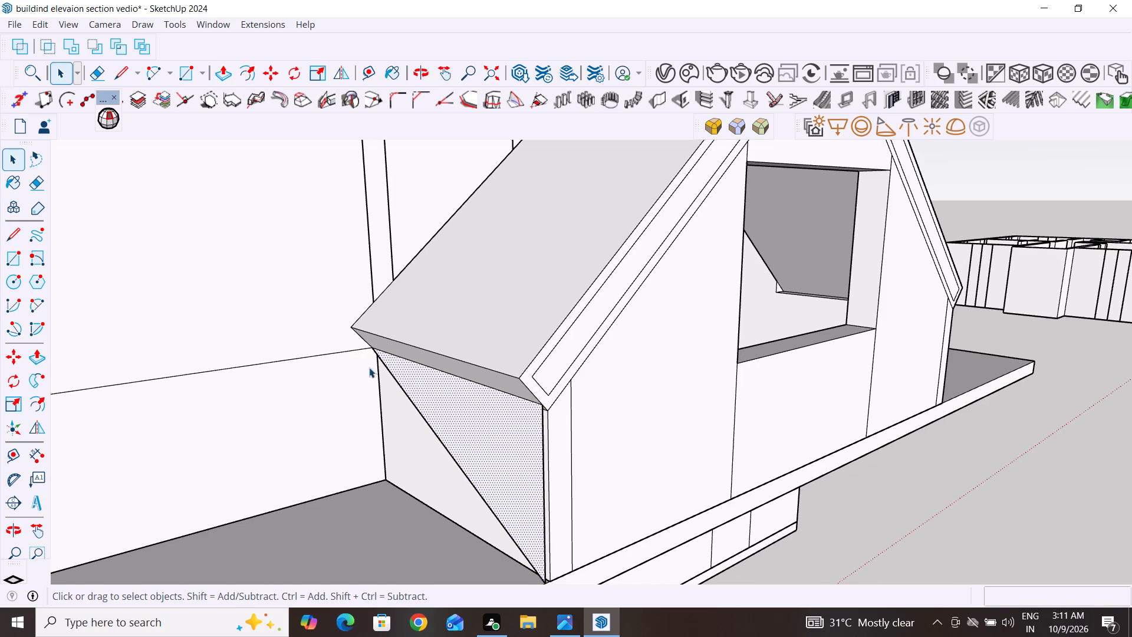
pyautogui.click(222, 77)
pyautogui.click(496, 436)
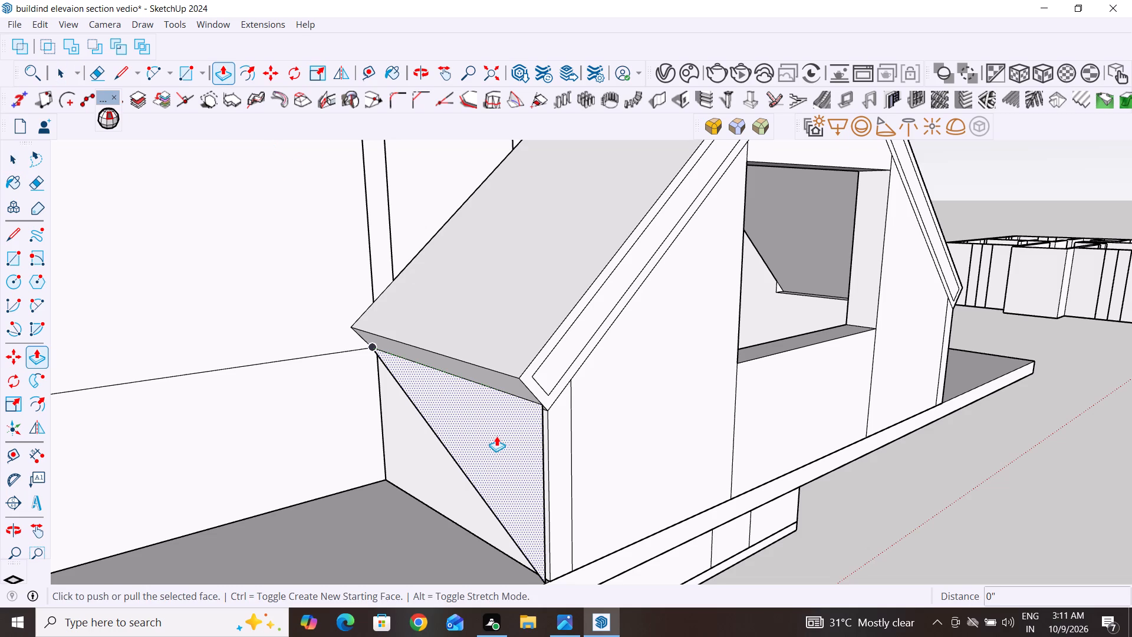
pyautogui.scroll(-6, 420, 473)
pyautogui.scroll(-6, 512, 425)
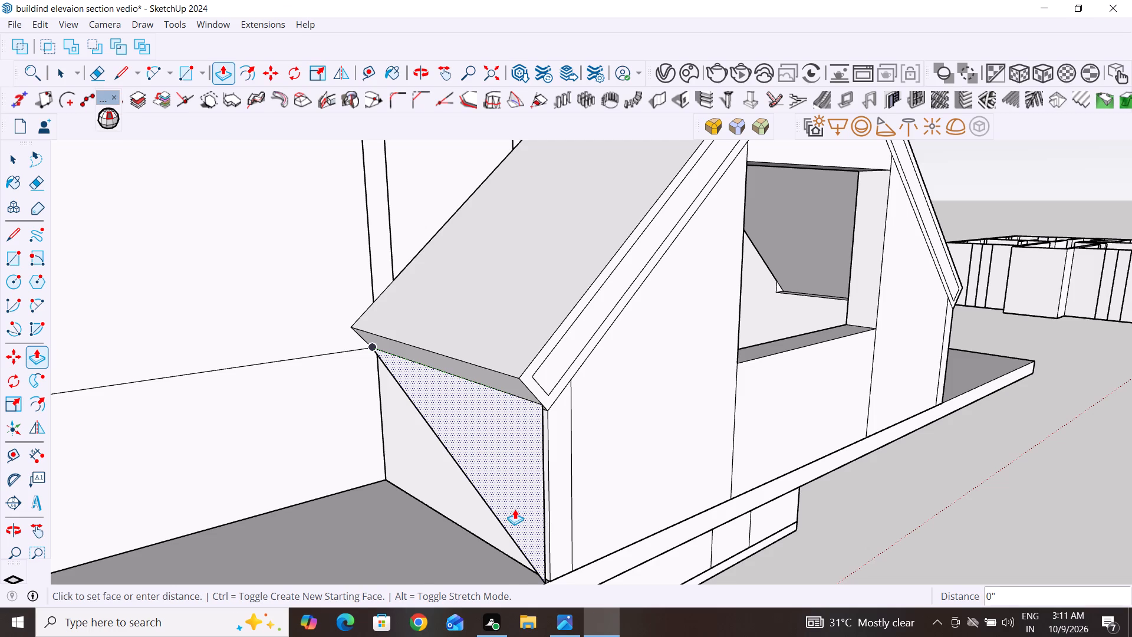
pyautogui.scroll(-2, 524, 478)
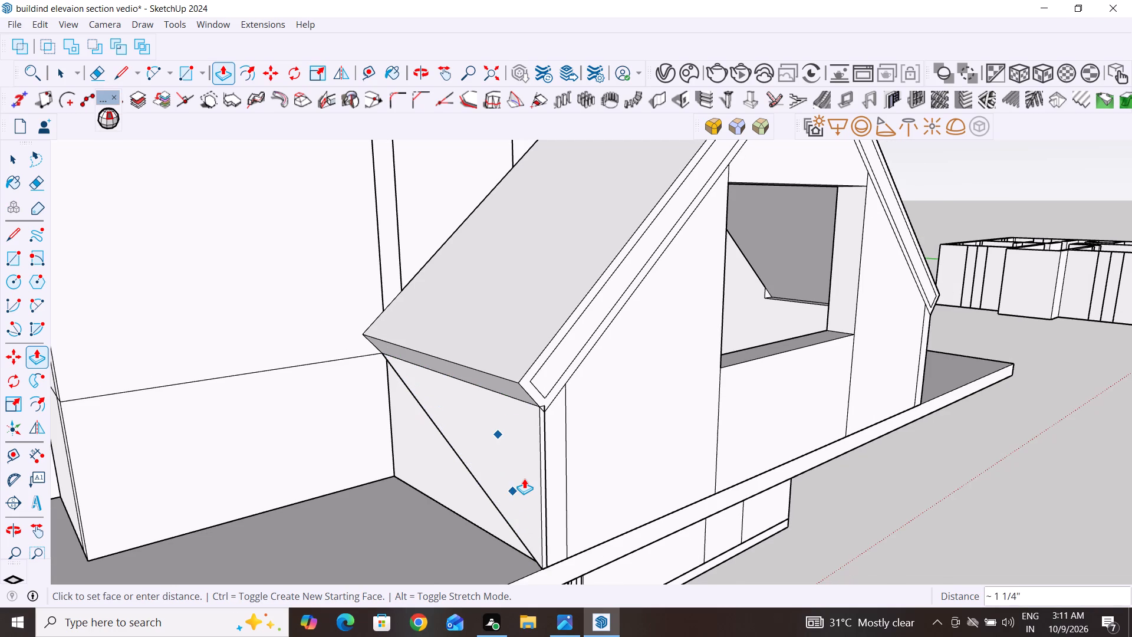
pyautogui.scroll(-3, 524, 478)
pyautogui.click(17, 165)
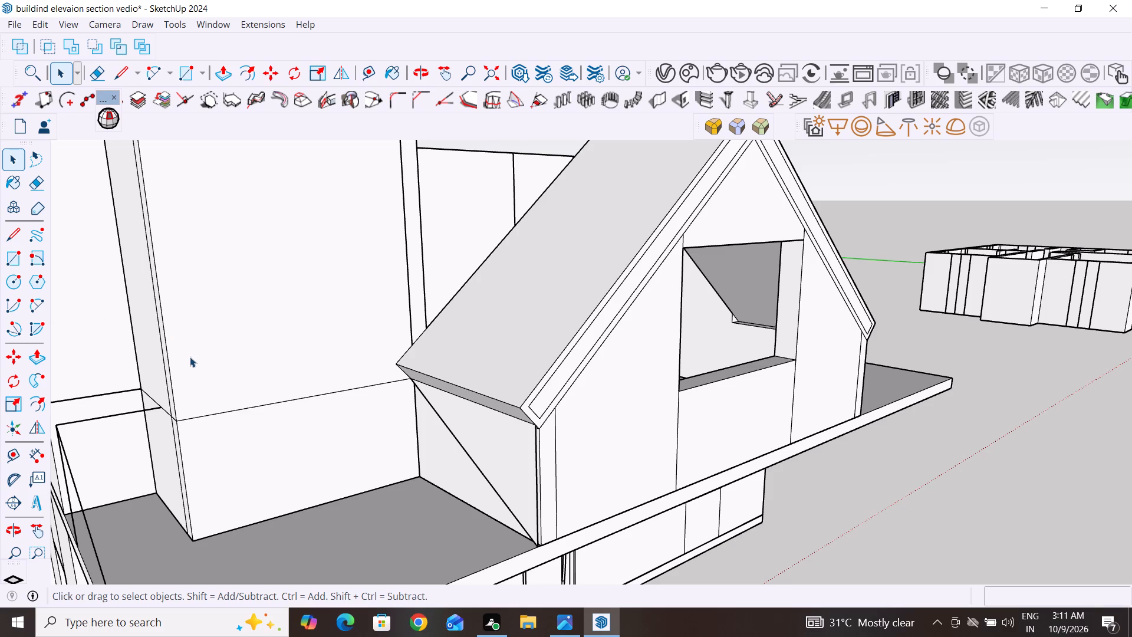
# Undo the sloping line that closes the triangle on the gable block's side wall, and try to redo it.
pyautogui.hotkey('ctrl', 'z')
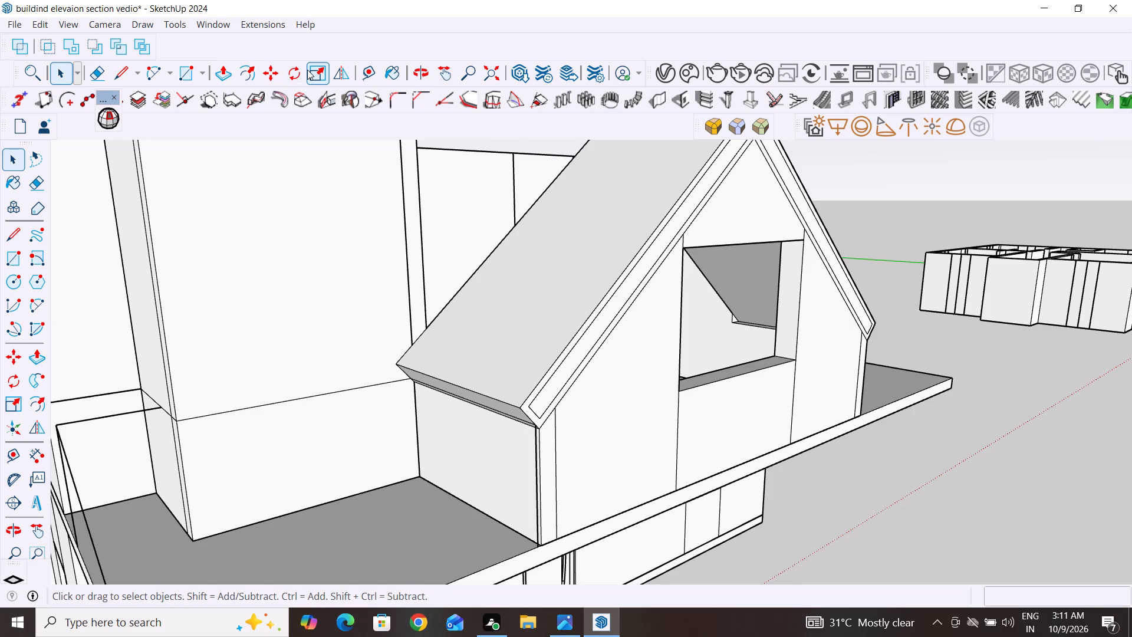
pyautogui.hotkey('ctrl', 'y')
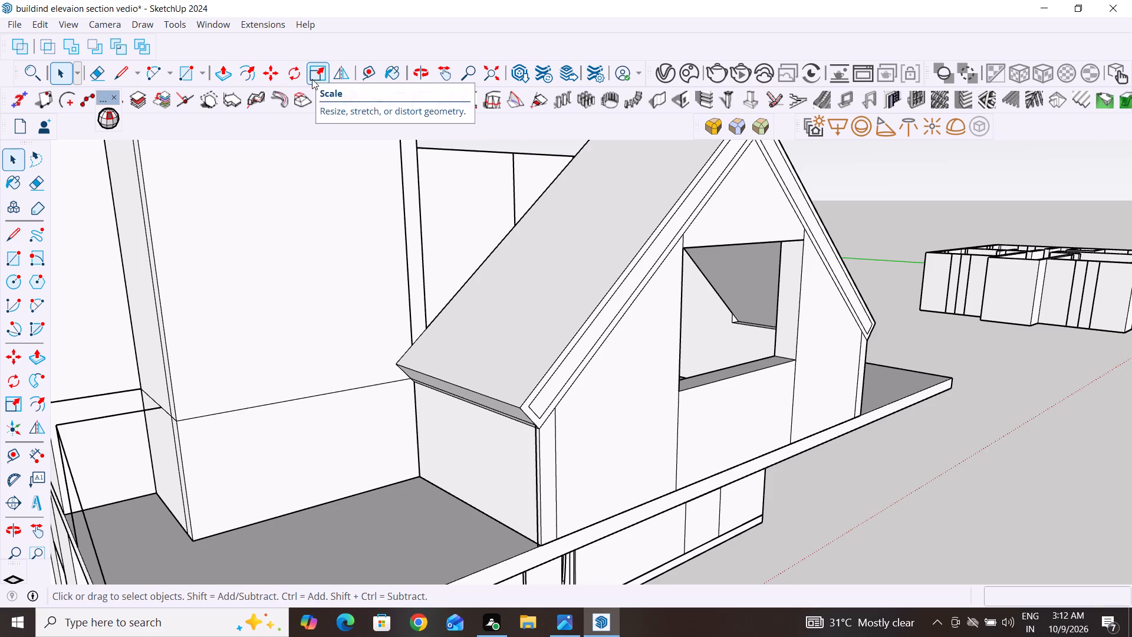
# Push/pull the upper triangular face on the gable block's side wall out about 9' 4 5/16" along the slab, past its far edge.
pyautogui.scroll(-4, 598, 303)
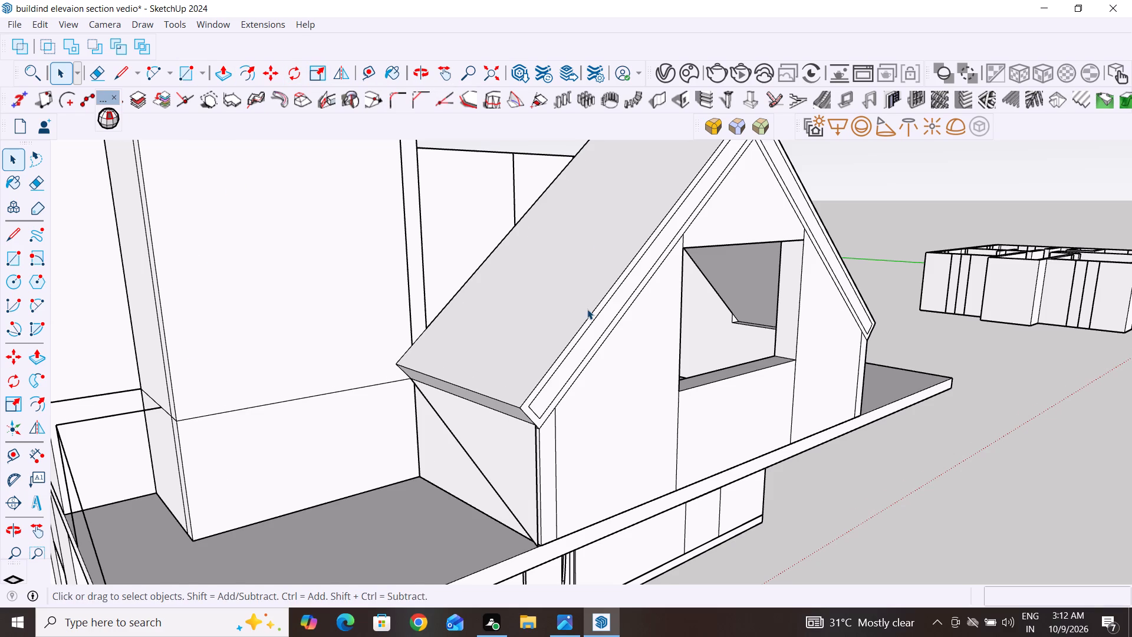
pyautogui.scroll(-2, 587, 309)
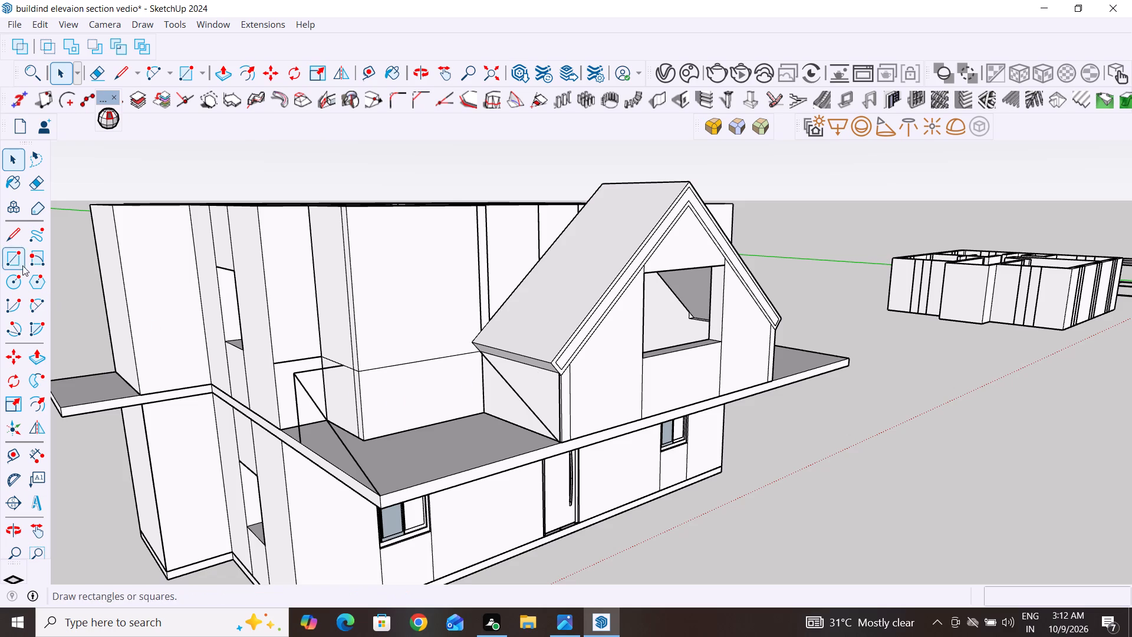
pyautogui.click(225, 75)
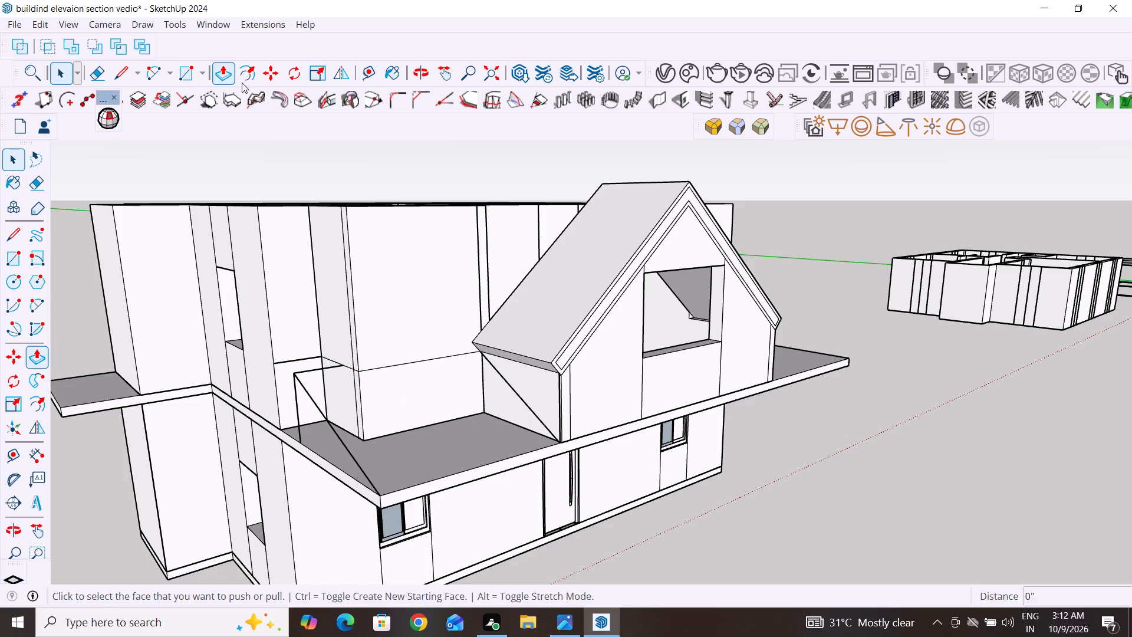
pyautogui.click(542, 388)
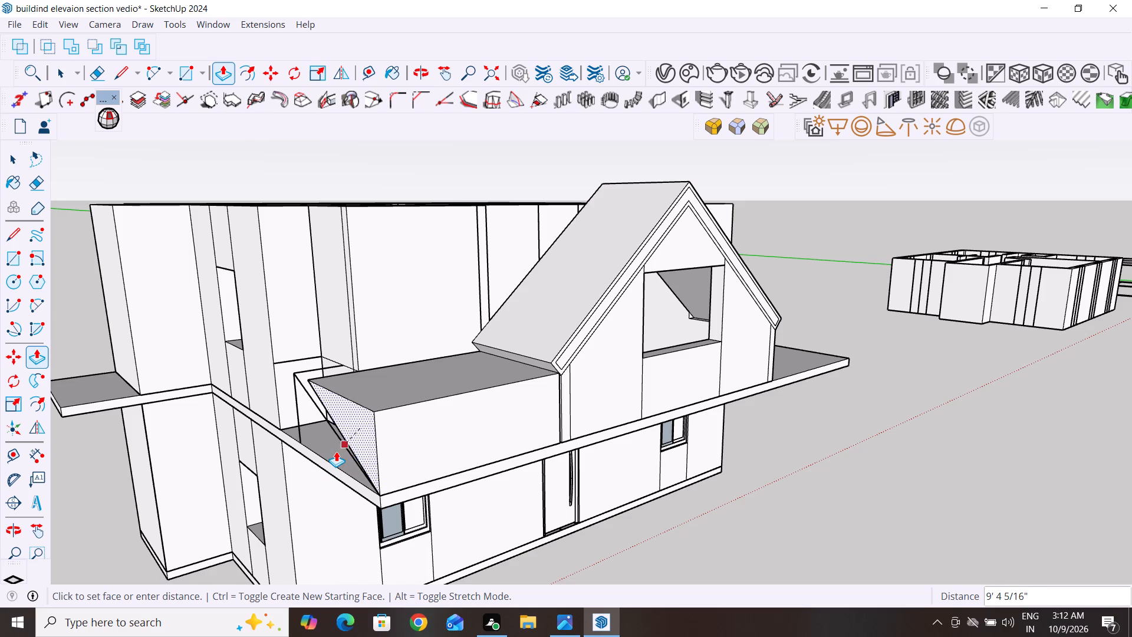
pyautogui.click(336, 451)
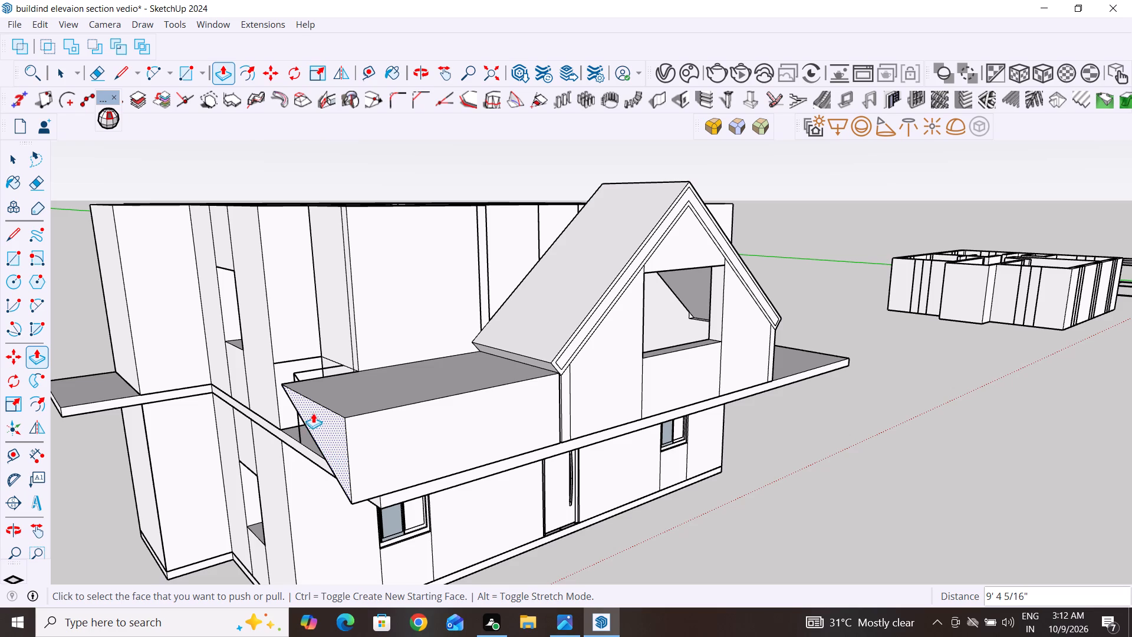
pyautogui.scroll(4, 284, 347)
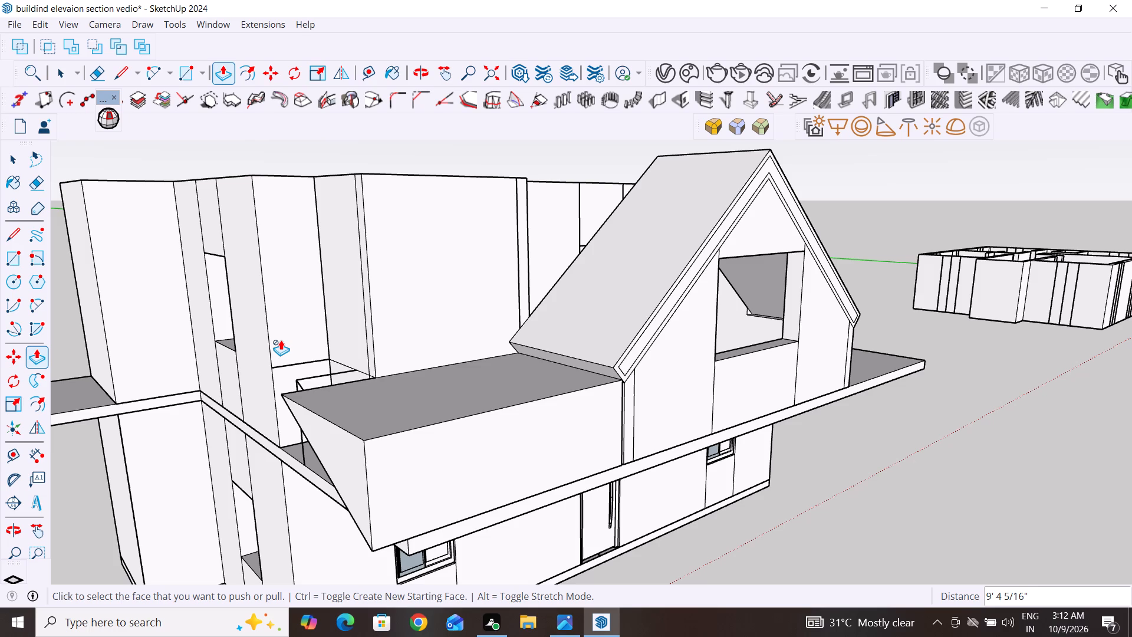
pyautogui.click(17, 162)
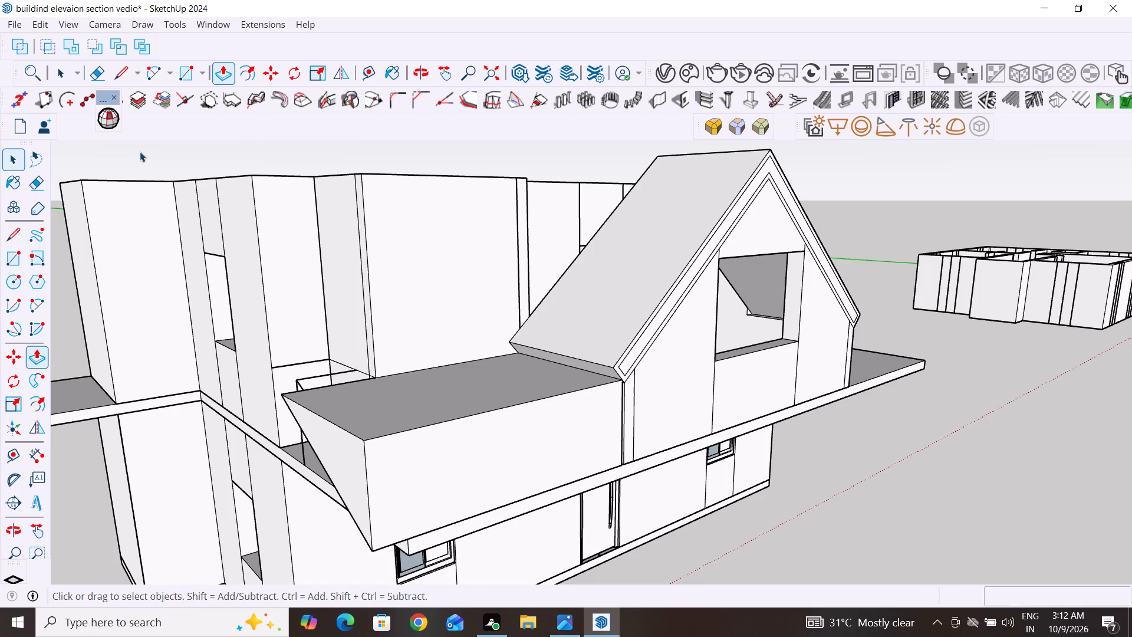
pyautogui.click(140, 152)
# Push the extruded wedge's triangular end face back about 1' 7/16" towards the slab corner.
pyautogui.scroll(4, 315, 445)
pyautogui.moveTo(350, 452); pyautogui.dragTo(640, 576, button='middle')
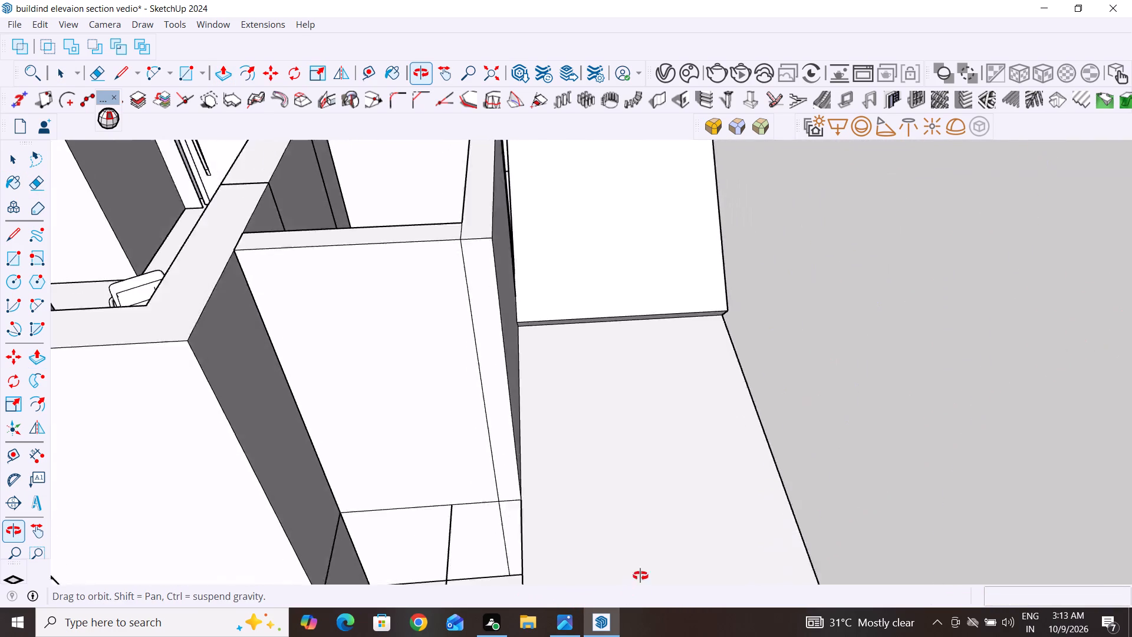
pyautogui.moveTo(640, 576); pyautogui.dragTo(660, 499, button='middle')
pyautogui.click(770, 511)
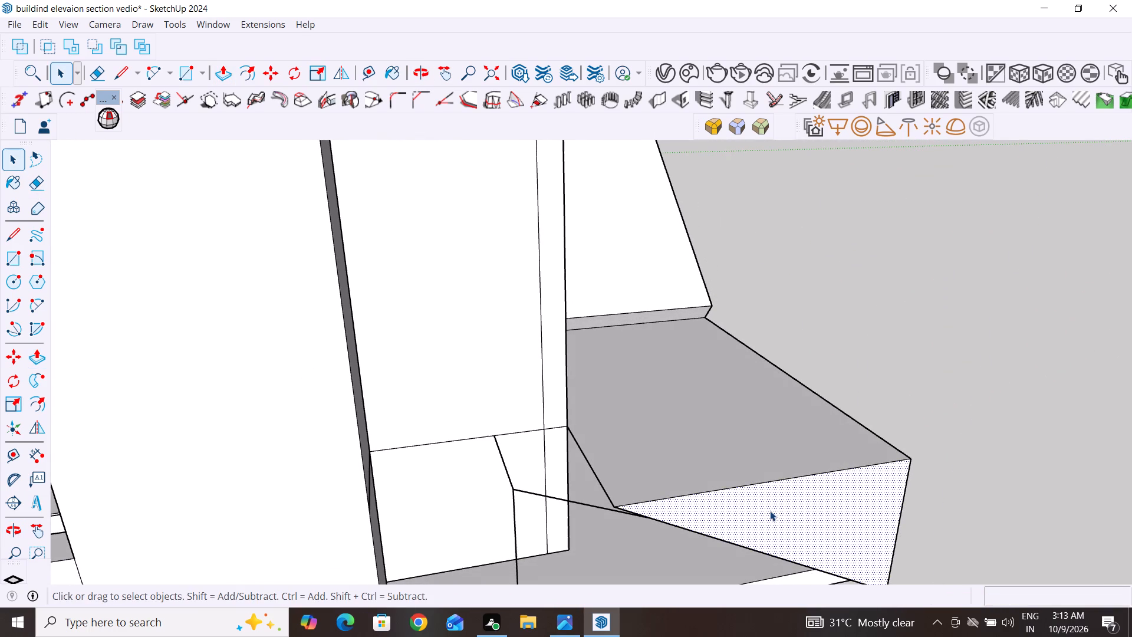
pyautogui.click(221, 66)
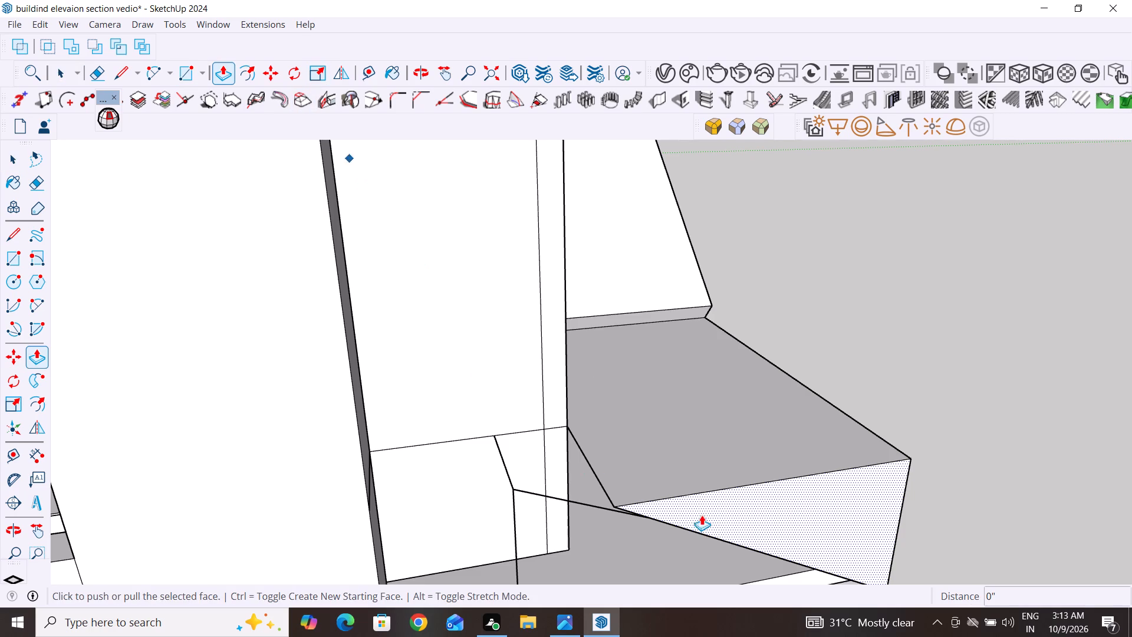
pyautogui.click(749, 519)
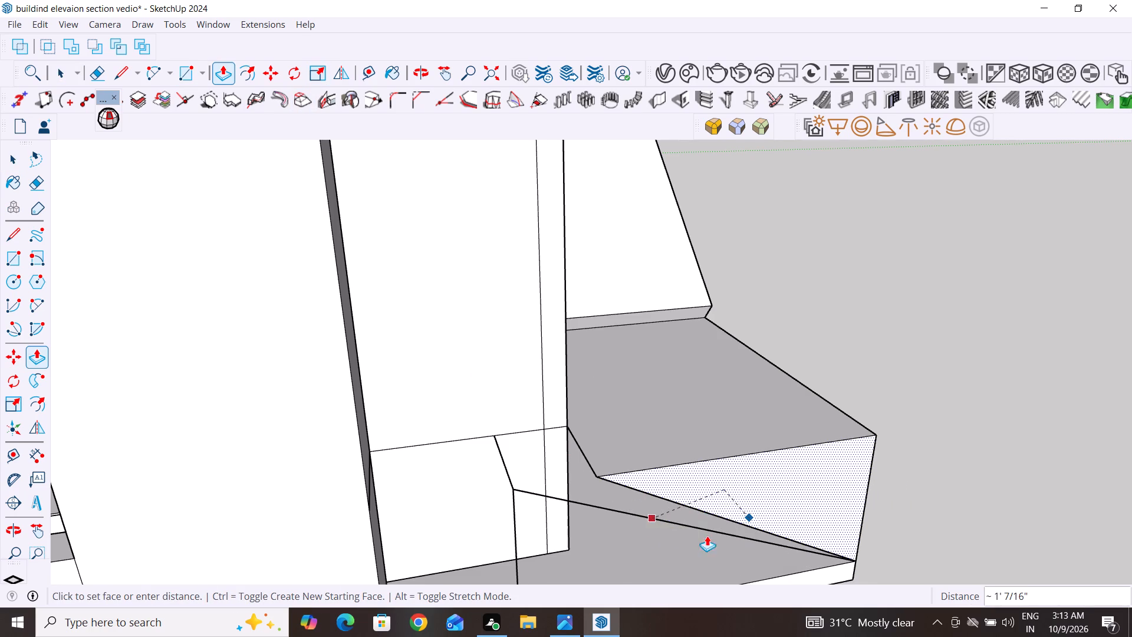
pyautogui.click(657, 522)
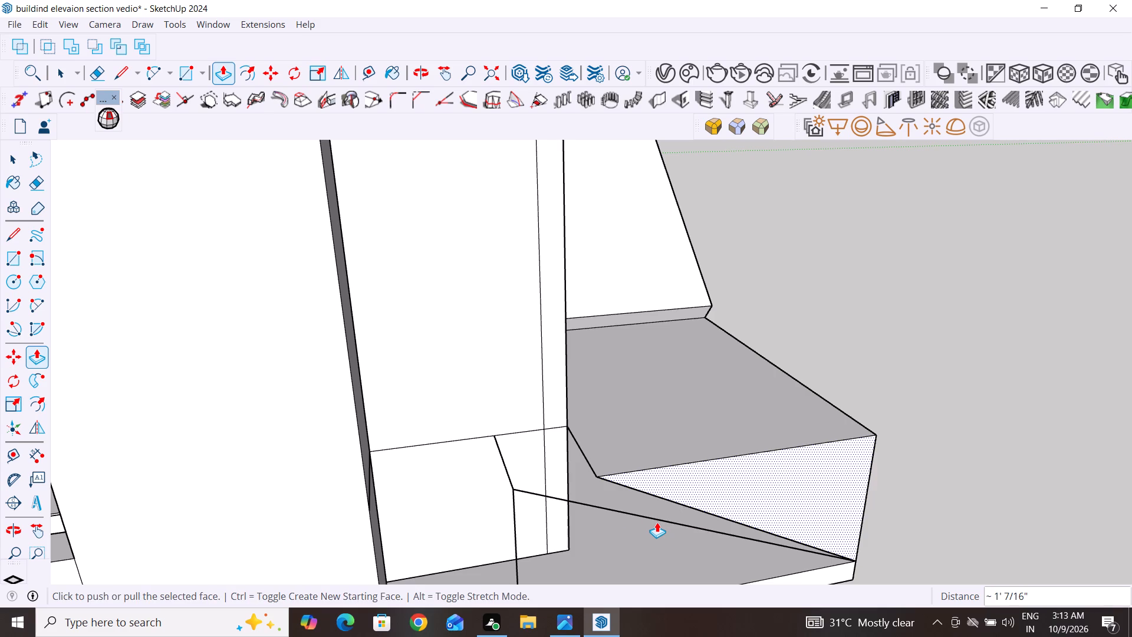
pyautogui.click(11, 157)
# Delete the leftover diagonal, vertical and horizontal guide lines of the loose triangle beside the wedge's end.
pyautogui.scroll(-3, 945, 378)
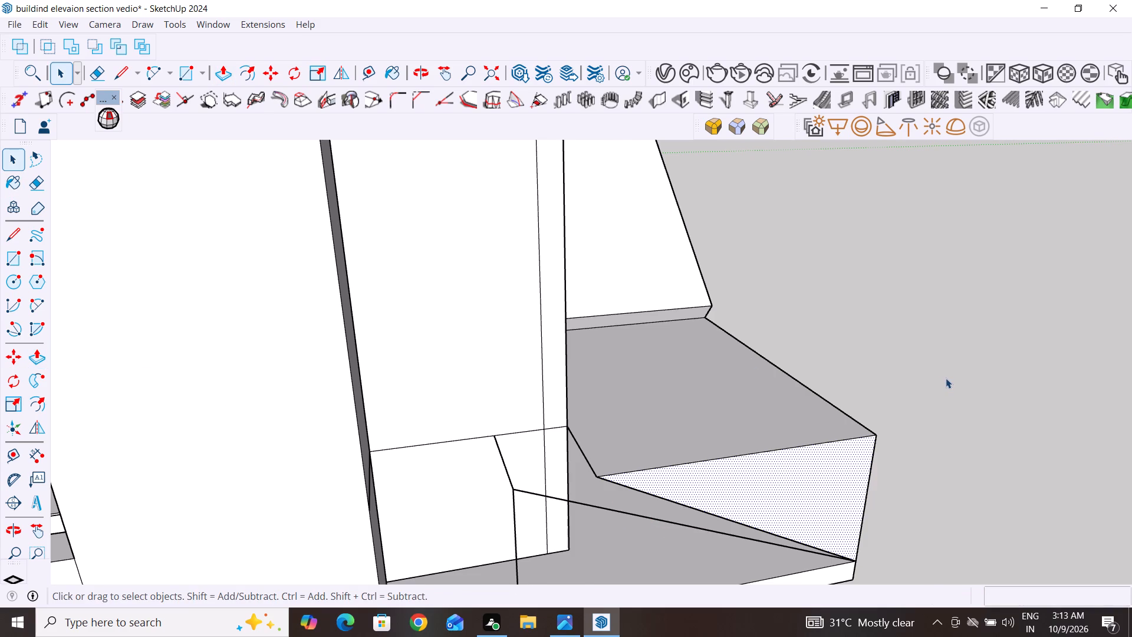
pyautogui.moveTo(962, 388); pyautogui.dragTo(626, 398, button='middle')
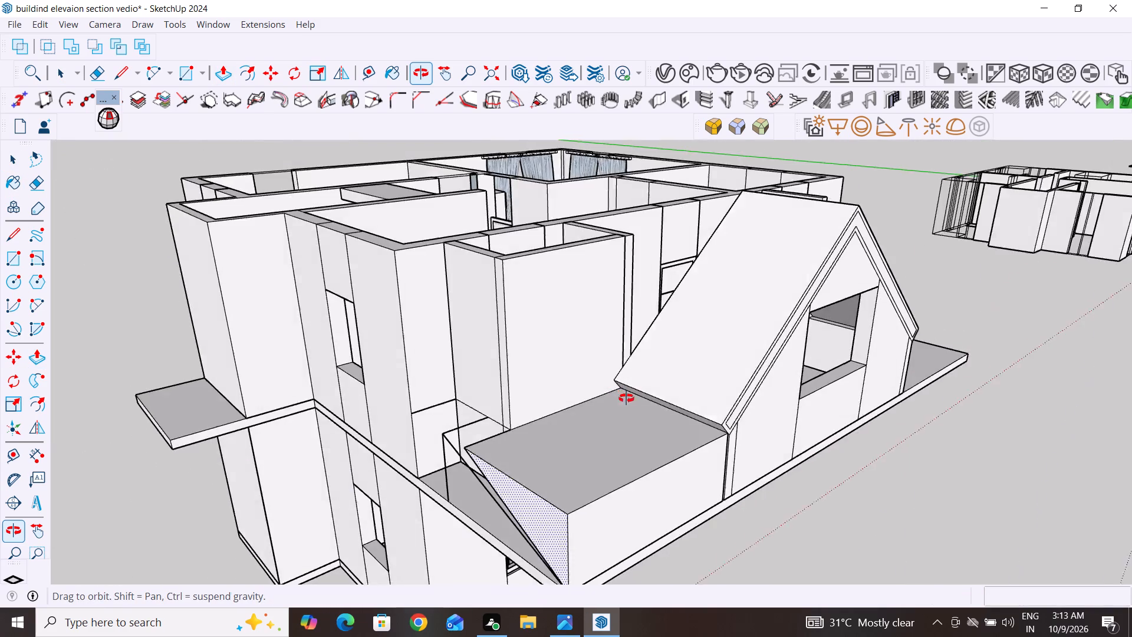
pyautogui.moveTo(626, 398); pyautogui.dragTo(575, 372, button='middle')
pyautogui.scroll(1, 381, 416)
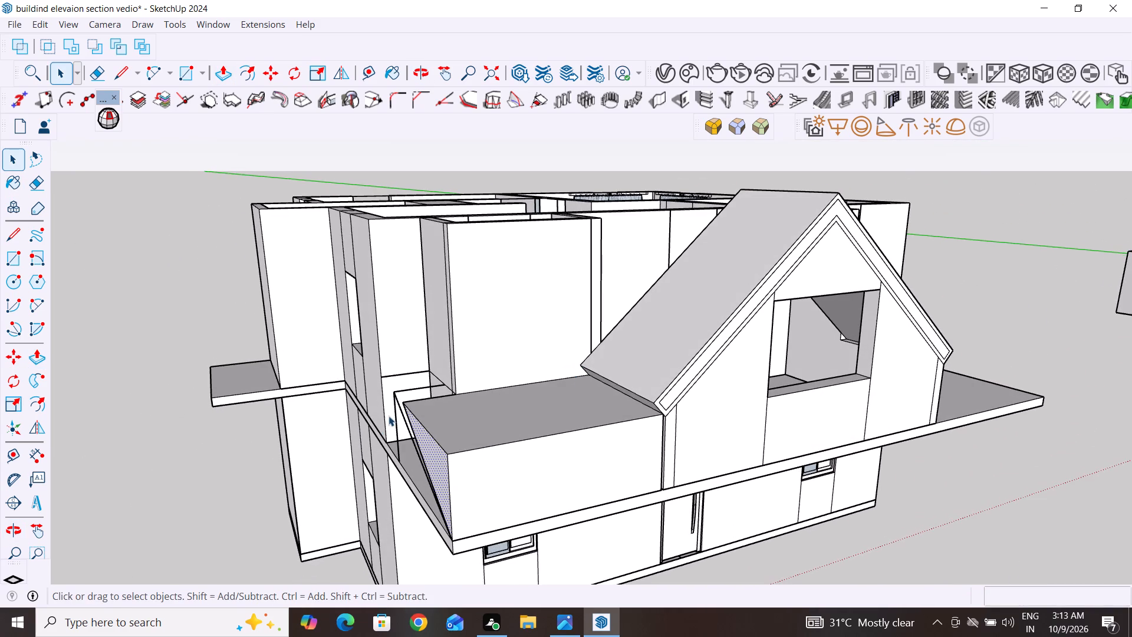
pyautogui.scroll(3, 389, 416)
pyautogui.click(424, 444)
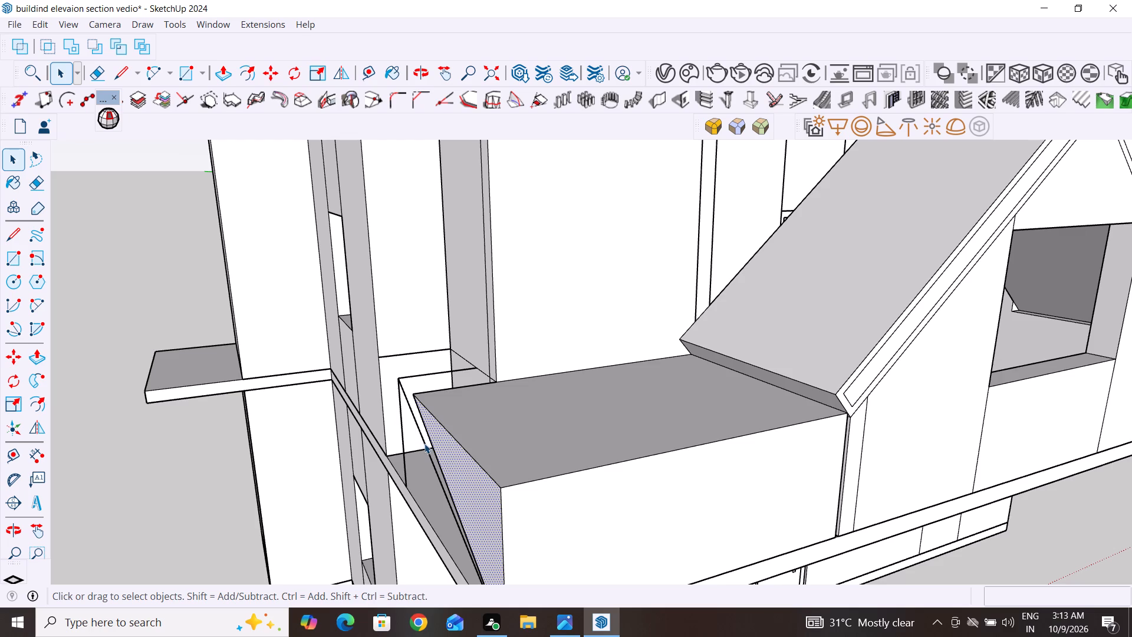
pyautogui.press('Delete')
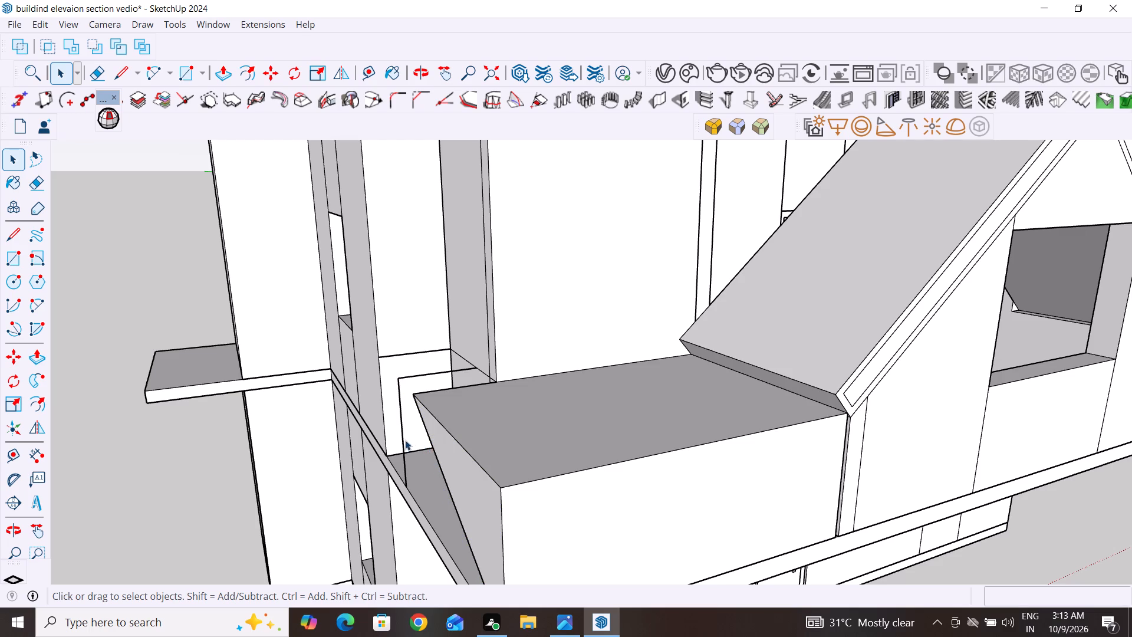
pyautogui.click(402, 452)
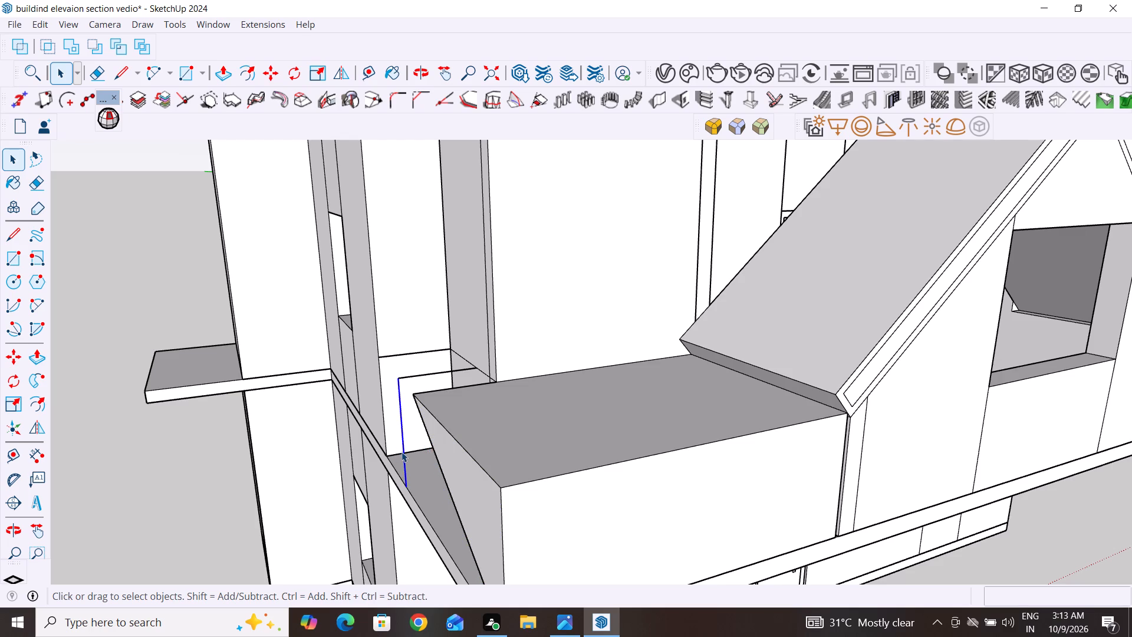
pyautogui.press('Delete')
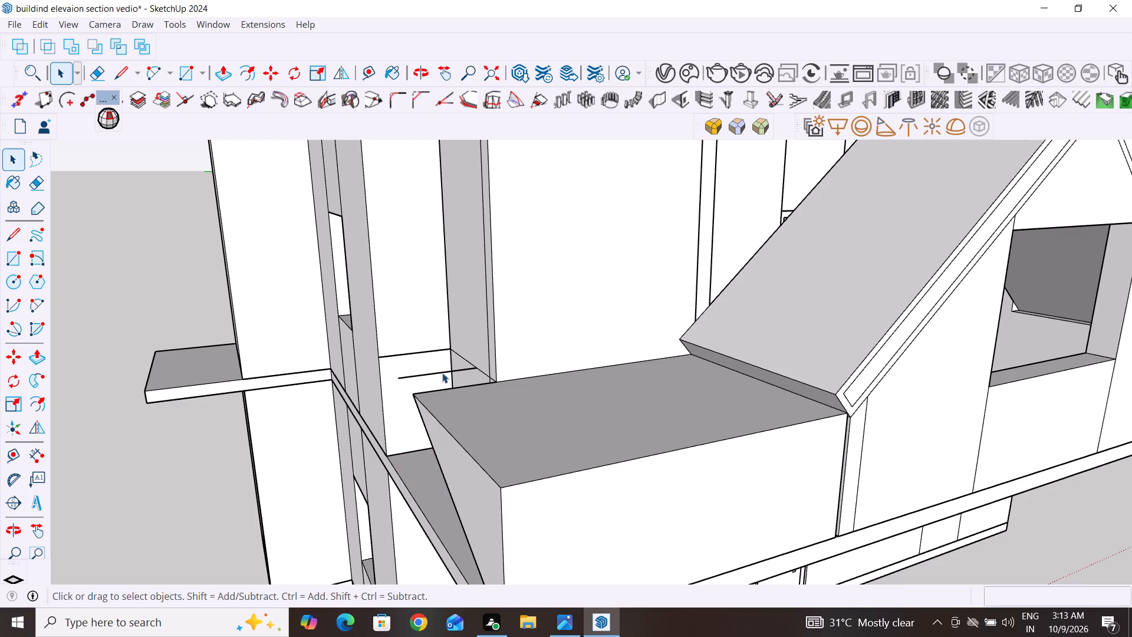
pyautogui.click(442, 373)
pyautogui.press('Delete')
# Draw a sloping line from the slab's front corner up to the end of the horizontal line on the upper-storey wall.
pyautogui.scroll(-2, 413, 461)
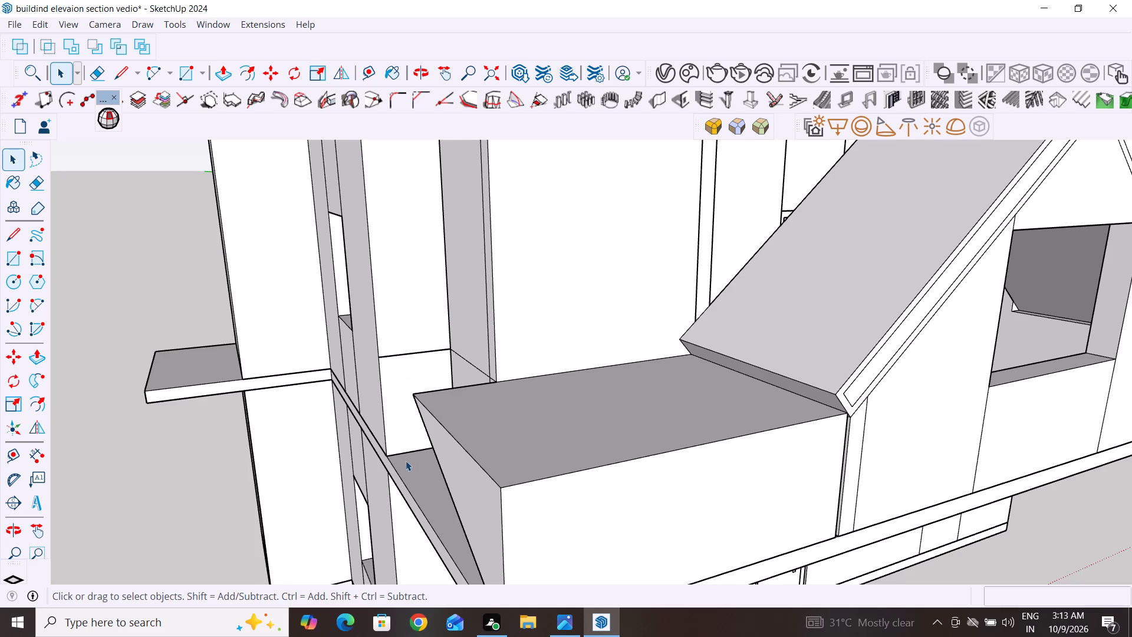
pyautogui.scroll(-4, 406, 461)
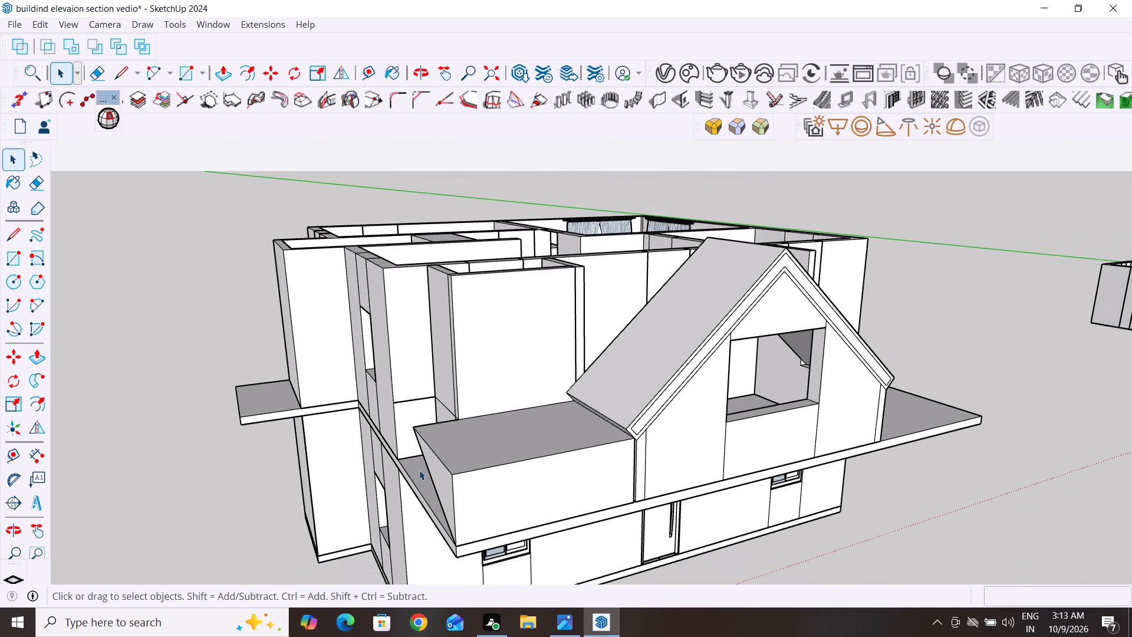
pyautogui.scroll(2, 424, 469)
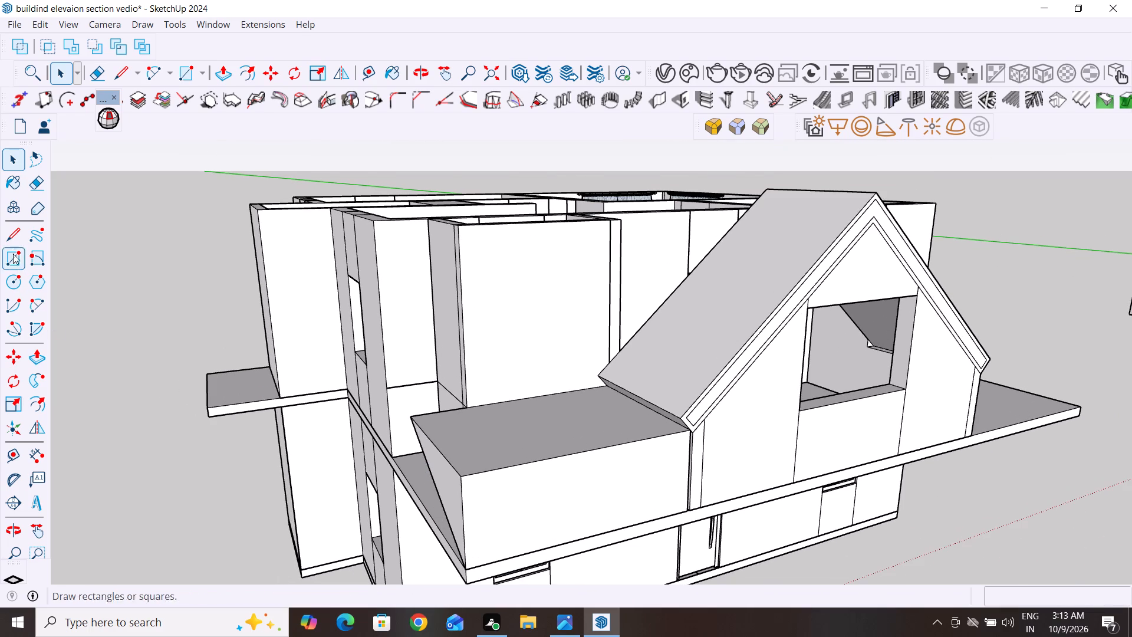
pyautogui.click(12, 234)
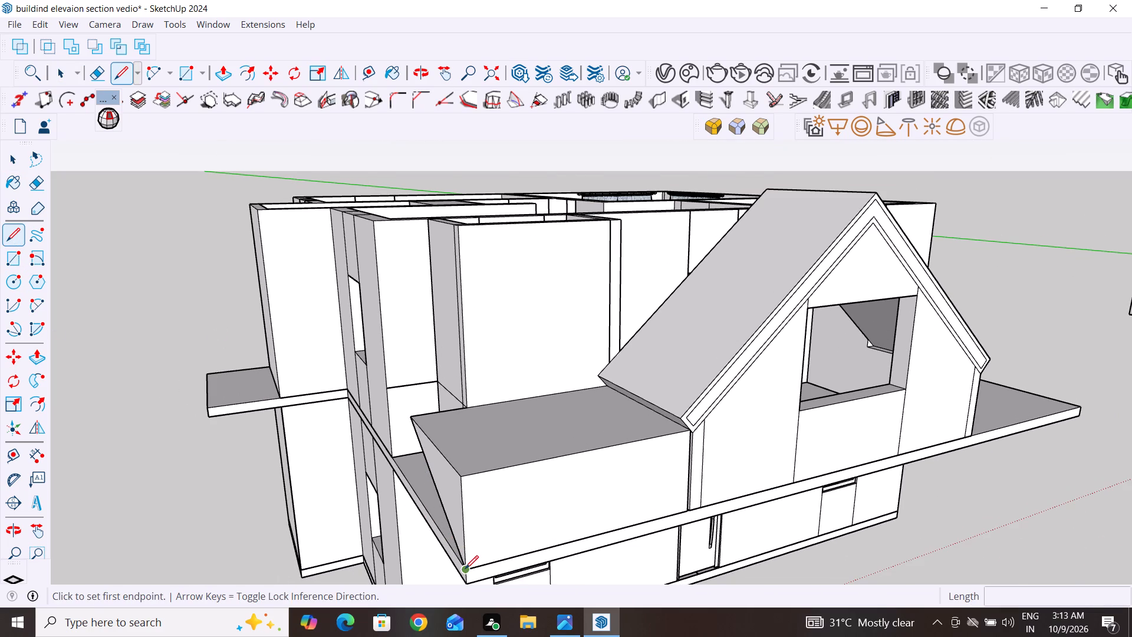
pyautogui.click(465, 569)
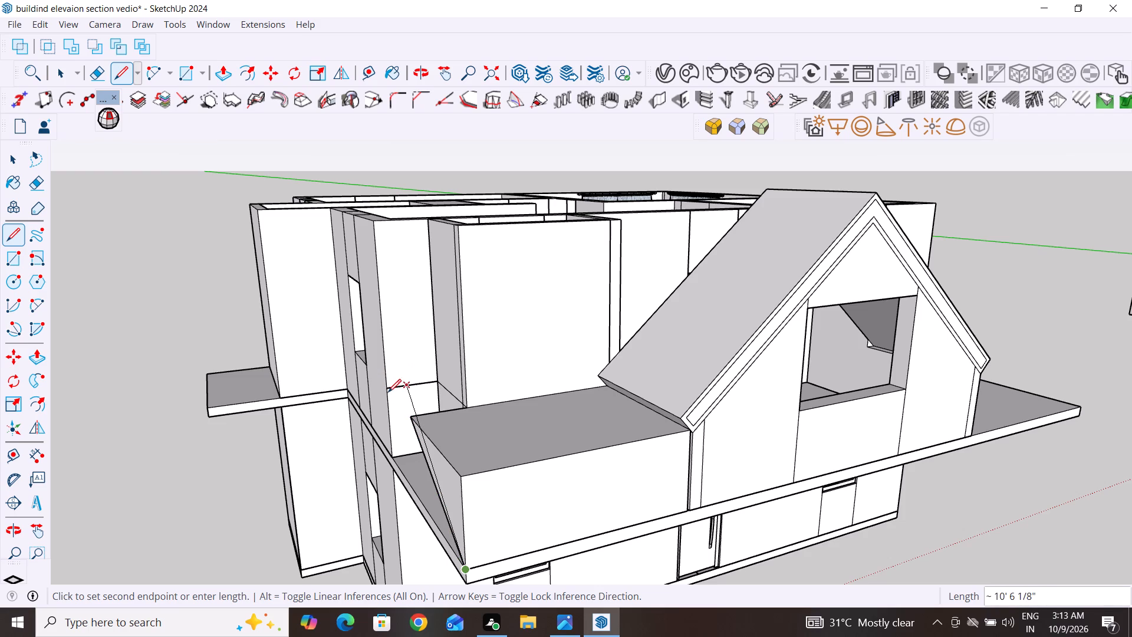
pyautogui.click(388, 388)
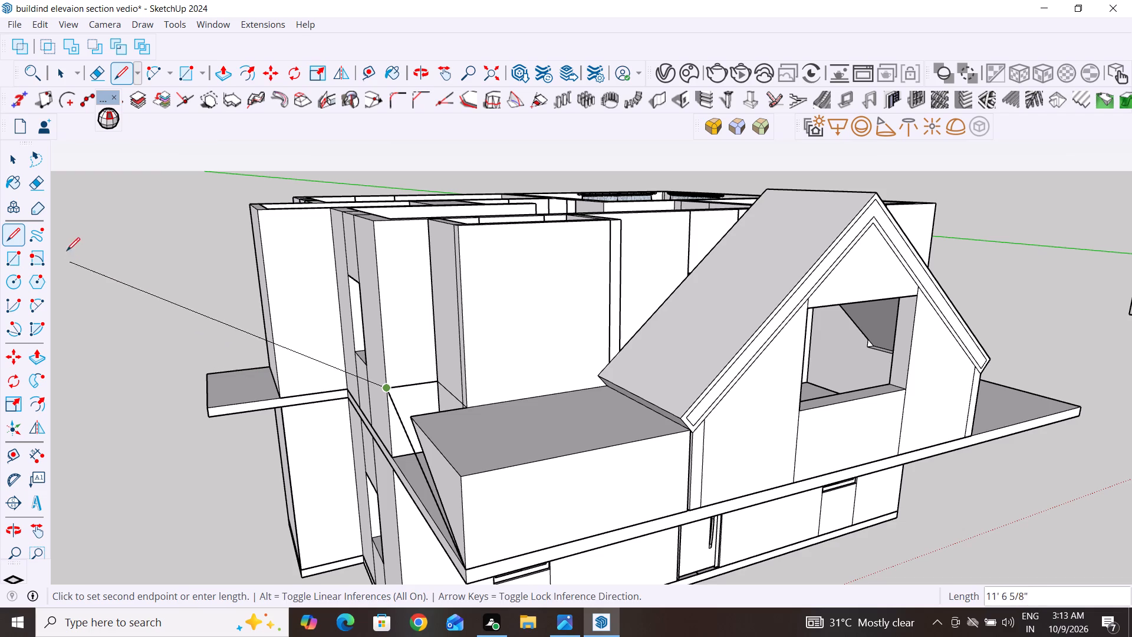
pyautogui.click(12, 157)
# Push/pull the wedge's triangular end face outward by about 8 1/2", beyond the slab corner.
pyautogui.click(449, 475)
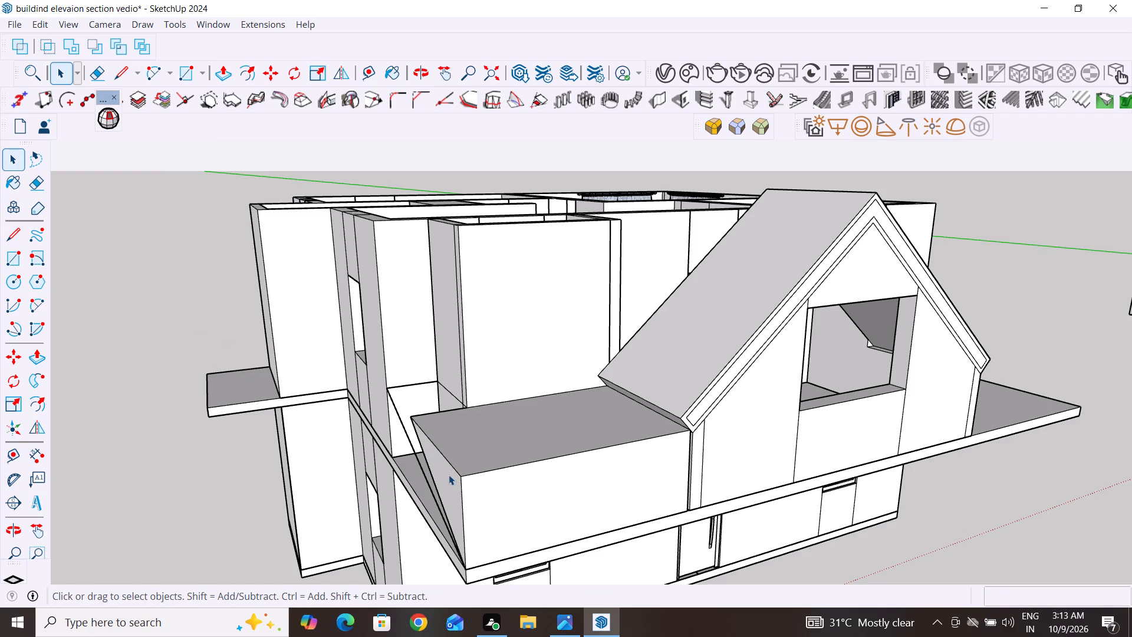
pyautogui.click(233, 75)
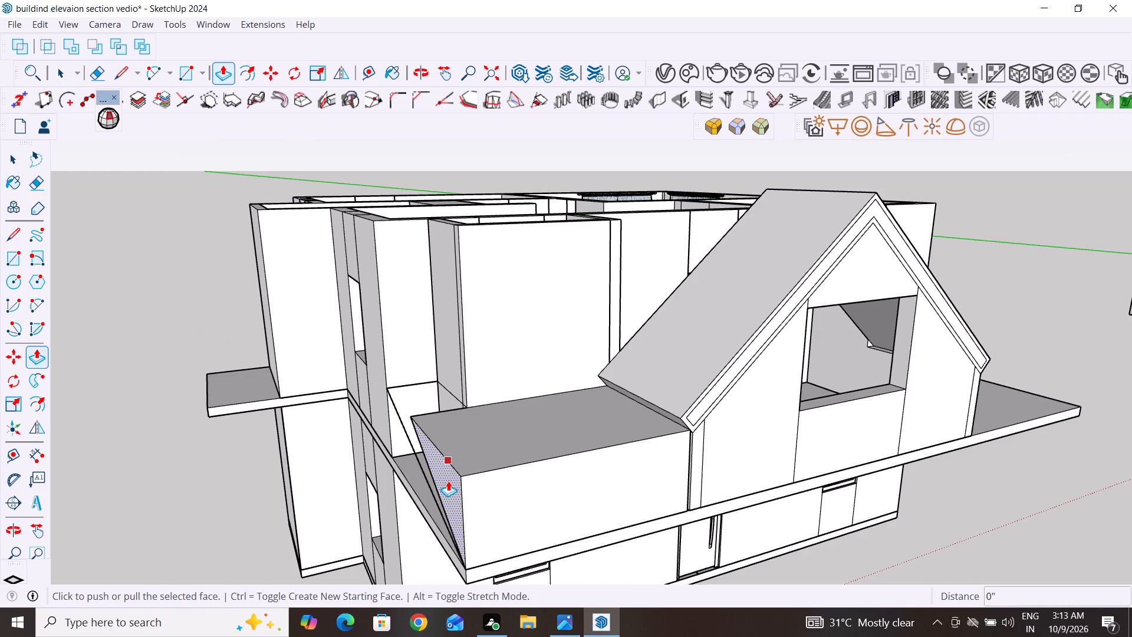
pyautogui.click(448, 481)
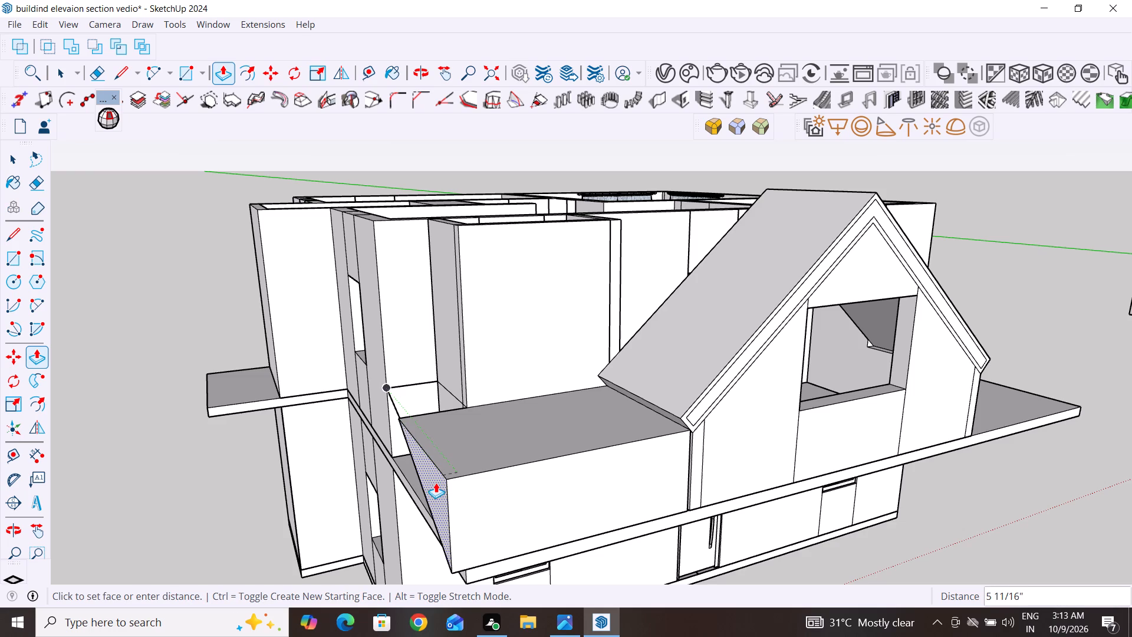
pyautogui.click(436, 482)
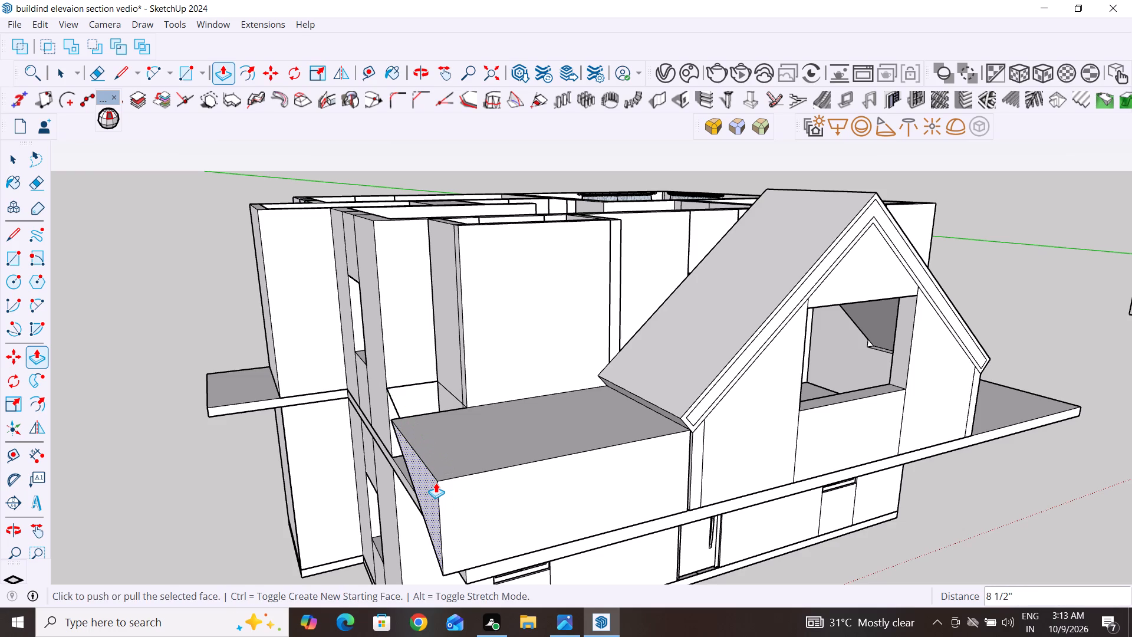
# From the slab corner, draw a line about 3' 1 7/16" up the wedge's front face and one about 6' 1/8" across its top.
pyautogui.click(12, 237)
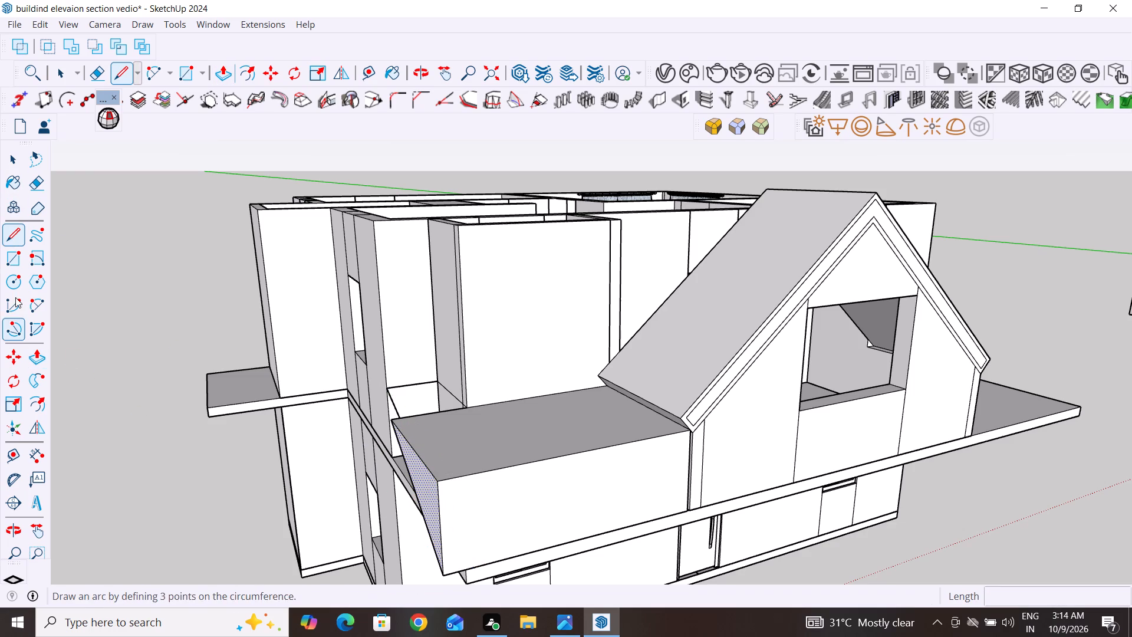
pyautogui.click(12, 239)
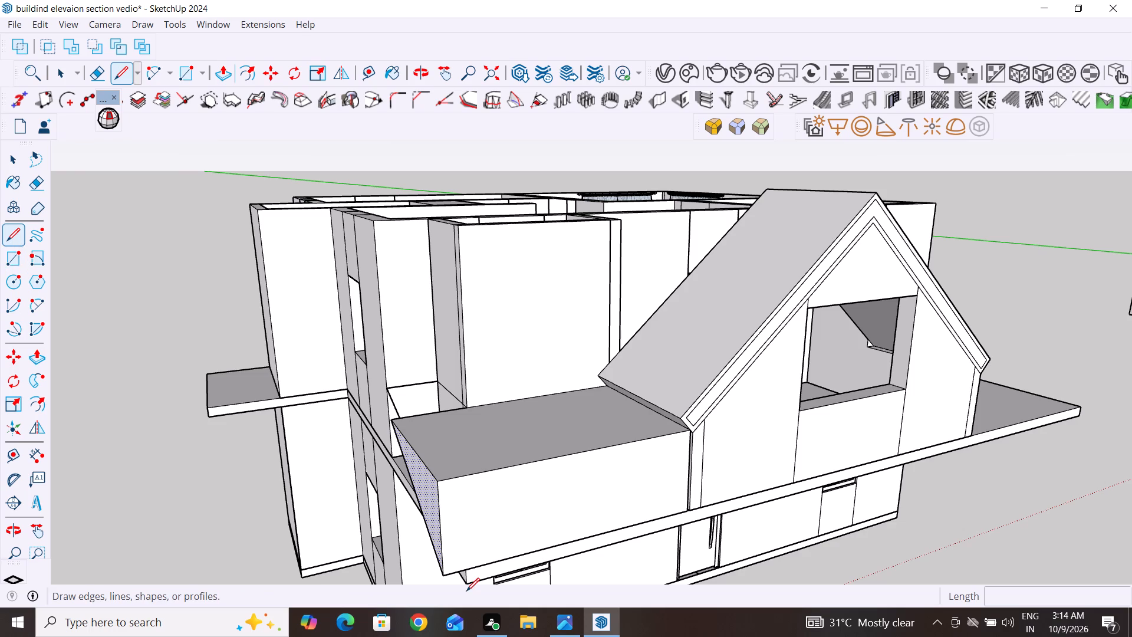
pyautogui.click(466, 572)
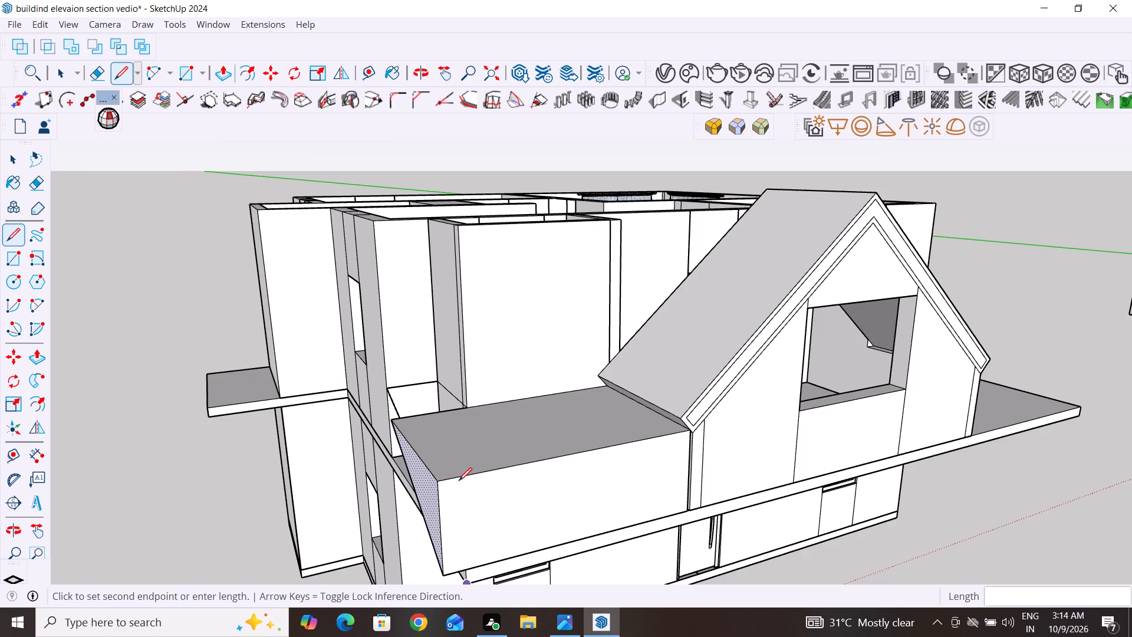
pyautogui.click(459, 479)
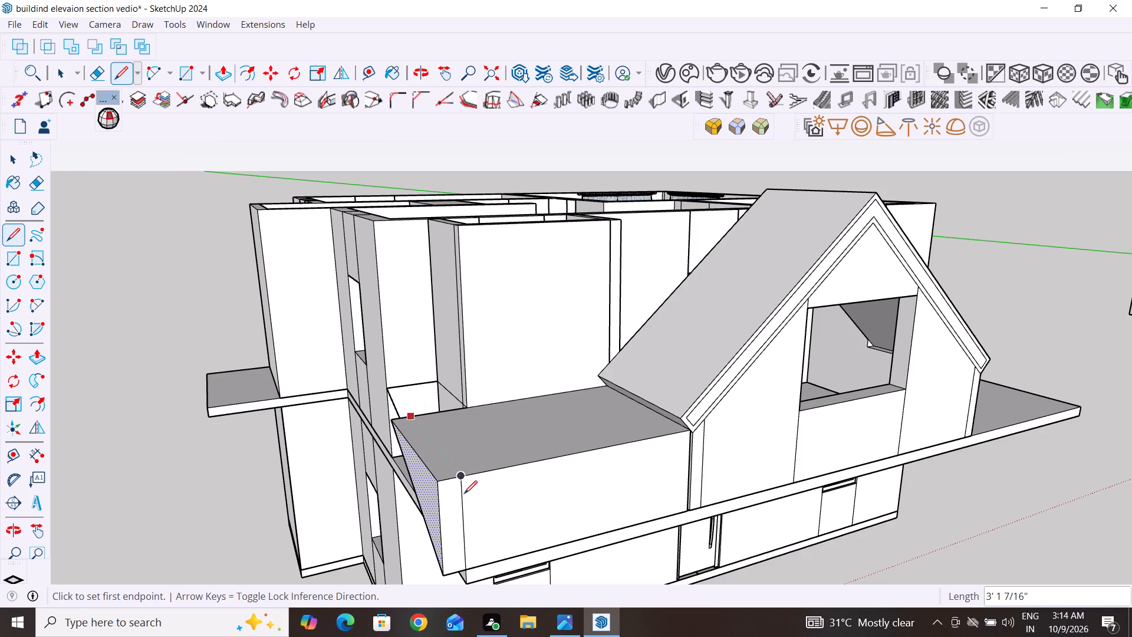
pyautogui.click(458, 478)
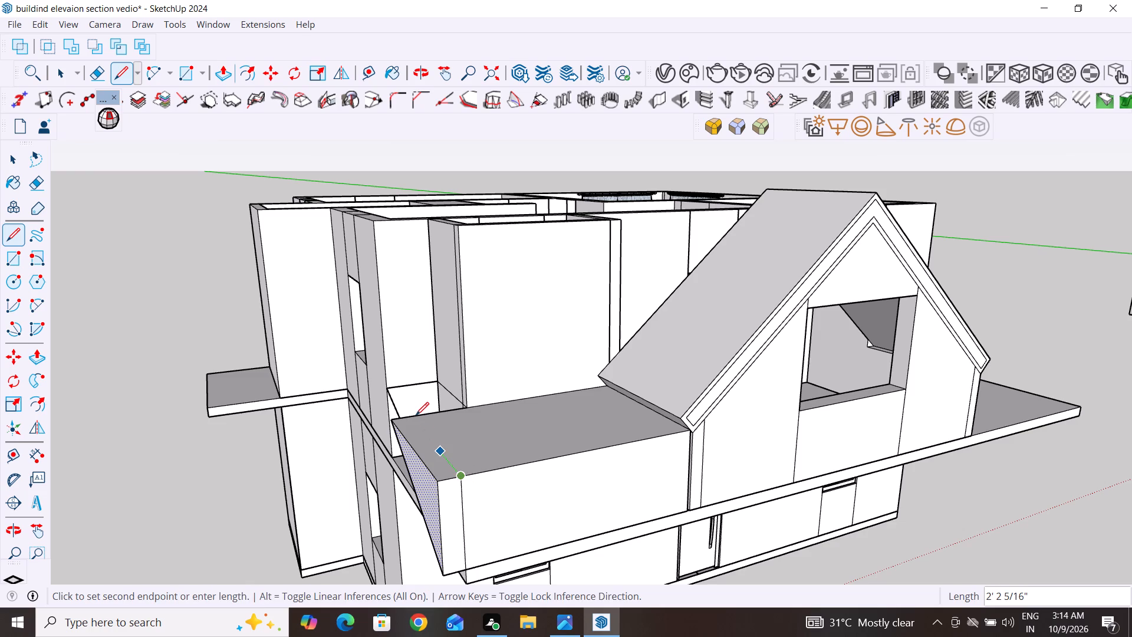
pyautogui.click(409, 413)
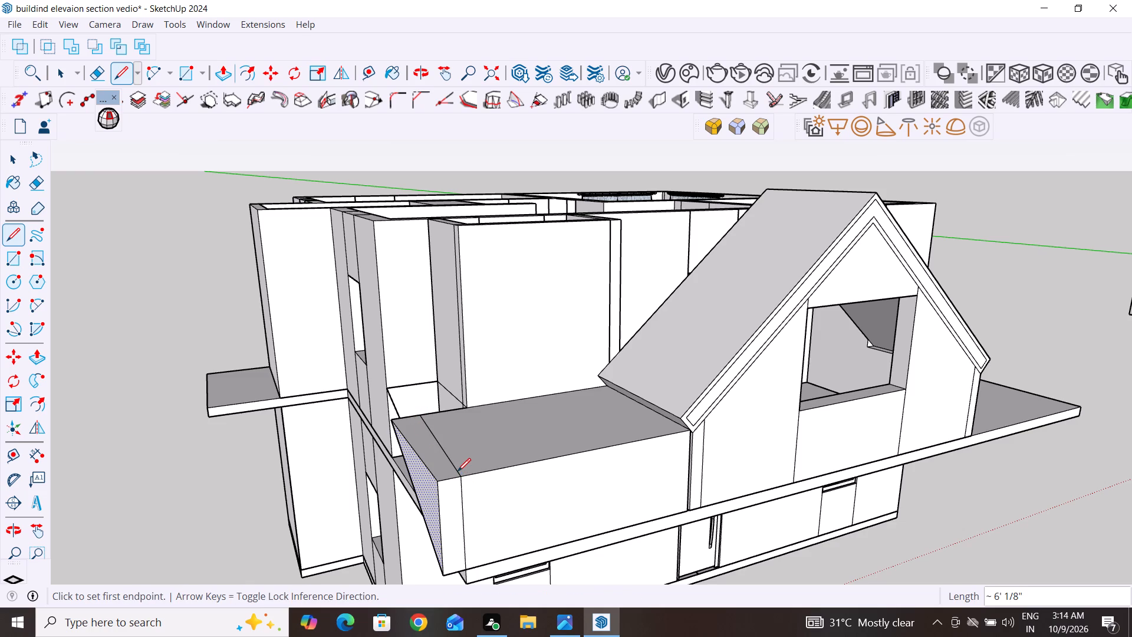
# Delete the narrow front strip and the triangular end face at the wedge's outer end.
pyautogui.click(18, 159)
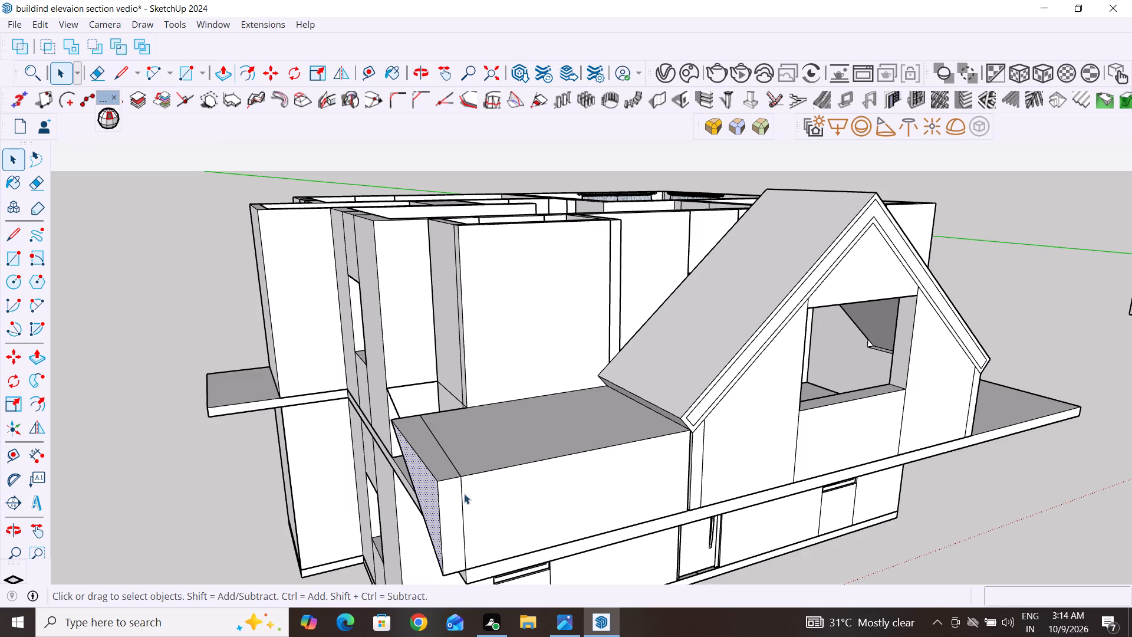
pyautogui.click(447, 503)
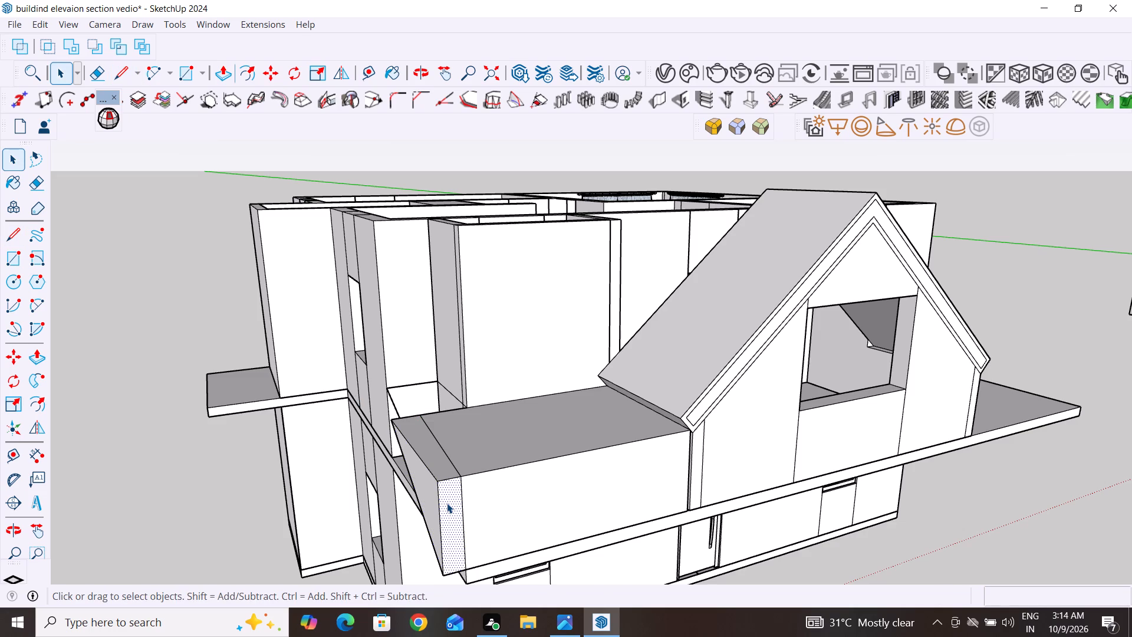
pyautogui.press('Delete')
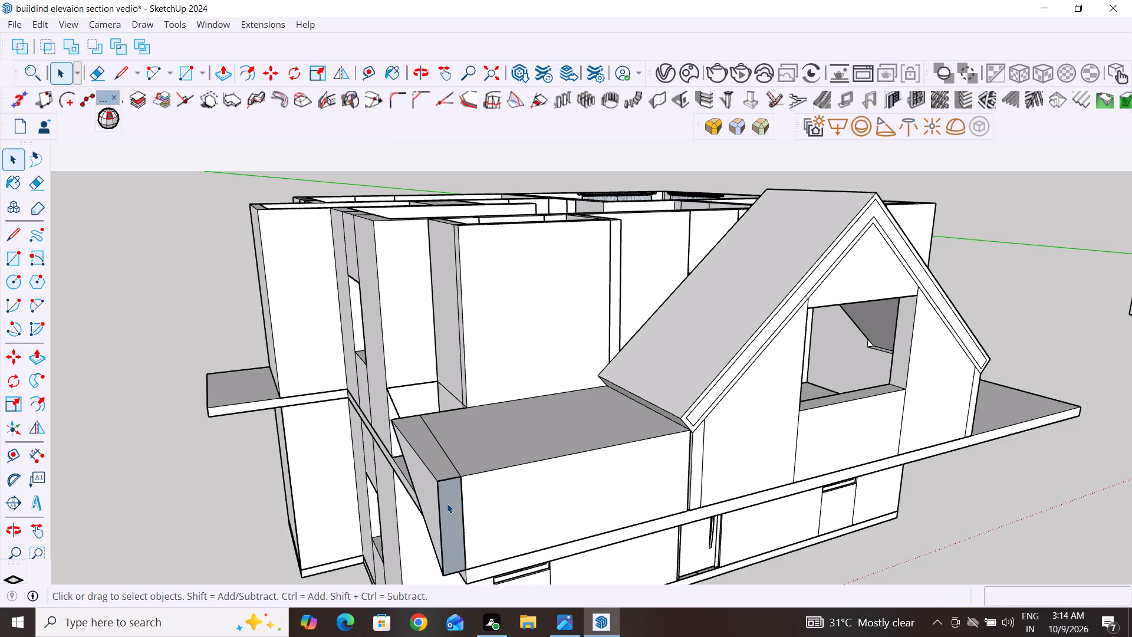
pyautogui.click(437, 511)
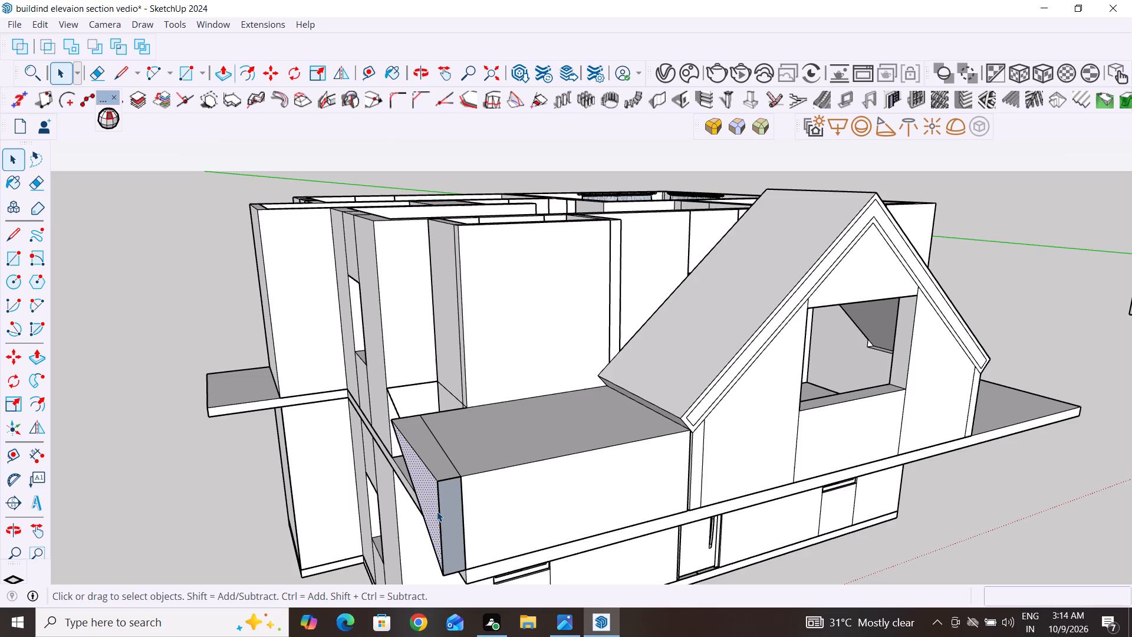
pyautogui.press('Delete')
# Delete the wedge's large front and top faces and the edge between them, keeping the sloping roof plane.
pyautogui.moveTo(510, 477); pyautogui.dragTo(662, 454, button='middle')
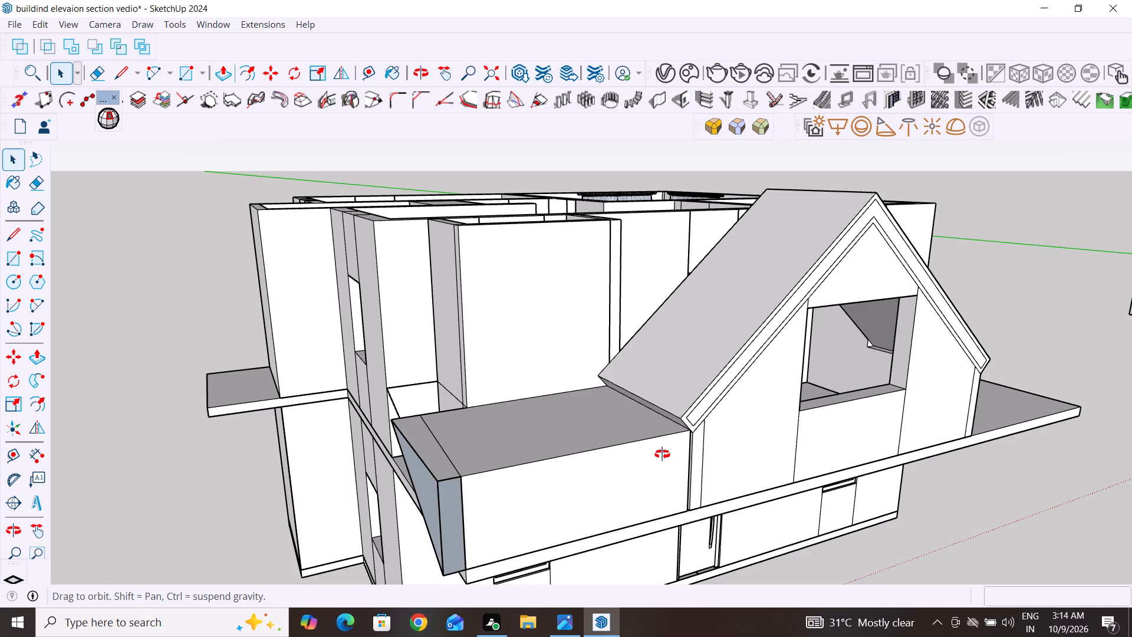
pyautogui.moveTo(662, 454); pyautogui.dragTo(720, 450, button='middle')
pyautogui.click(722, 477)
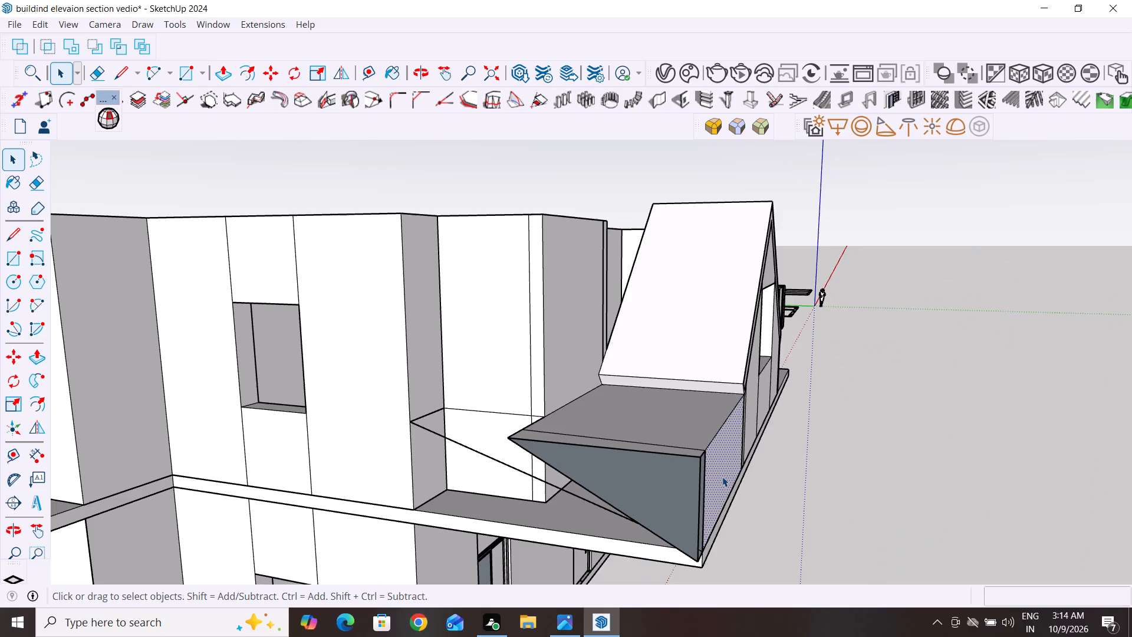
pyautogui.press('Delete')
pyautogui.click(706, 438)
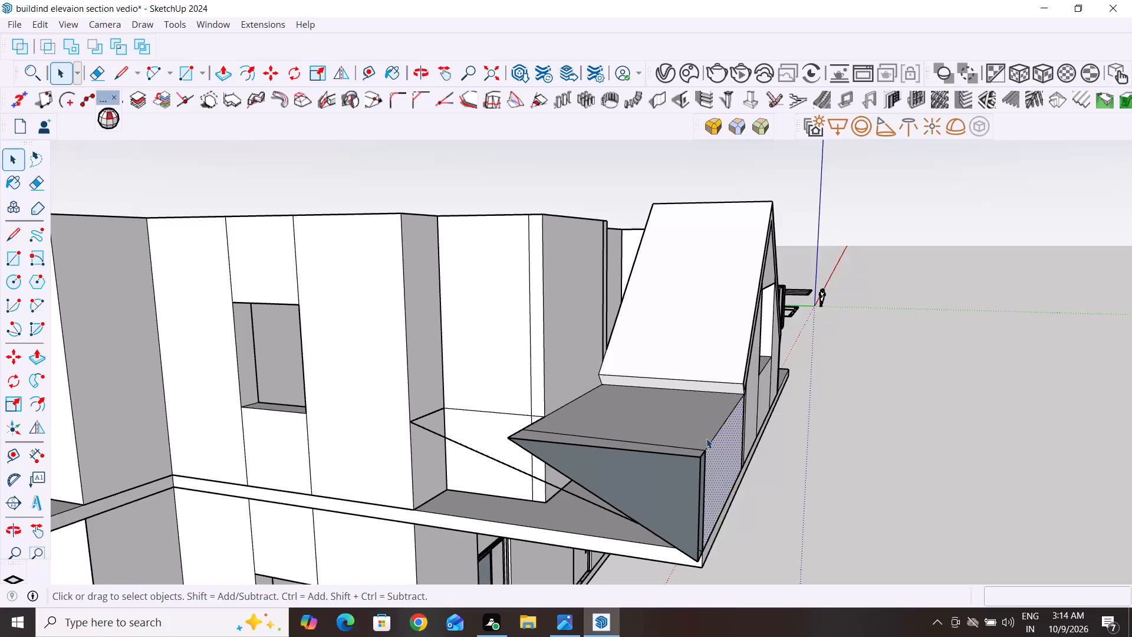
pyautogui.press('Delete')
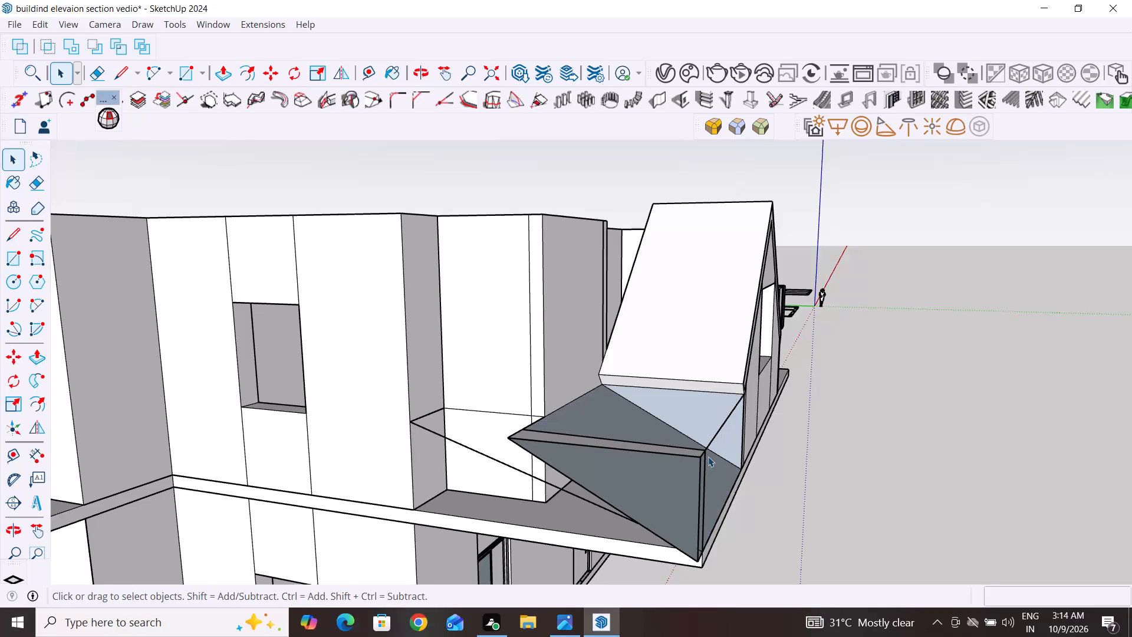
pyautogui.click(712, 440)
pyautogui.press('Delete')
pyautogui.click(725, 422)
pyautogui.click(878, 446)
# Delete the narrow top strip at the wedge's outer end together with its long edges.
pyautogui.scroll(4, 672, 460)
pyautogui.click(528, 431)
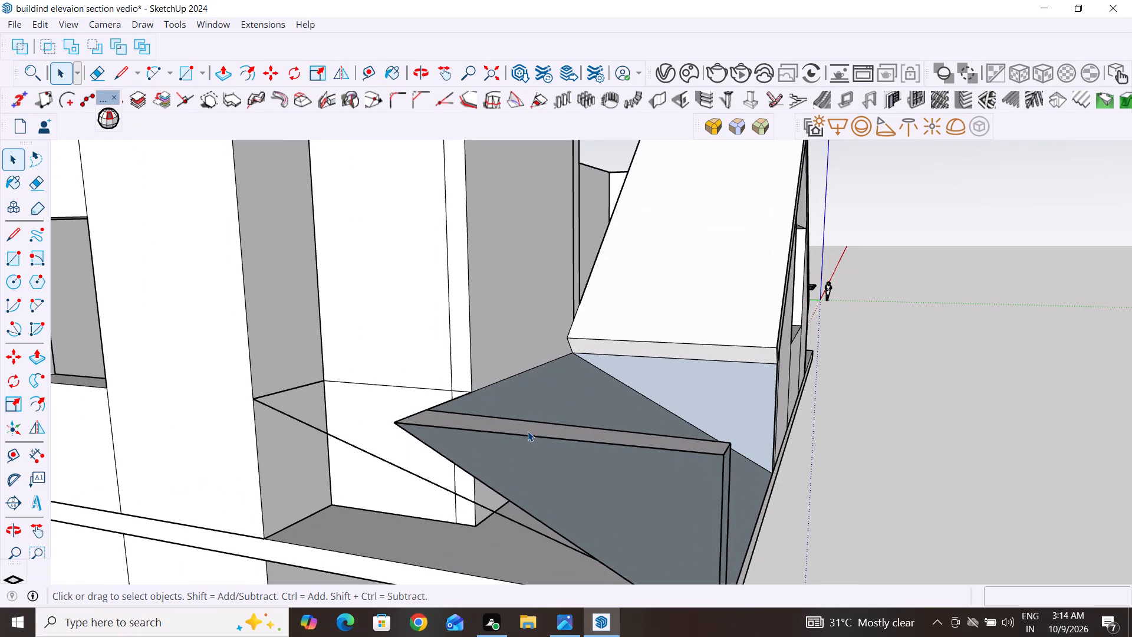
pyautogui.press('Delete')
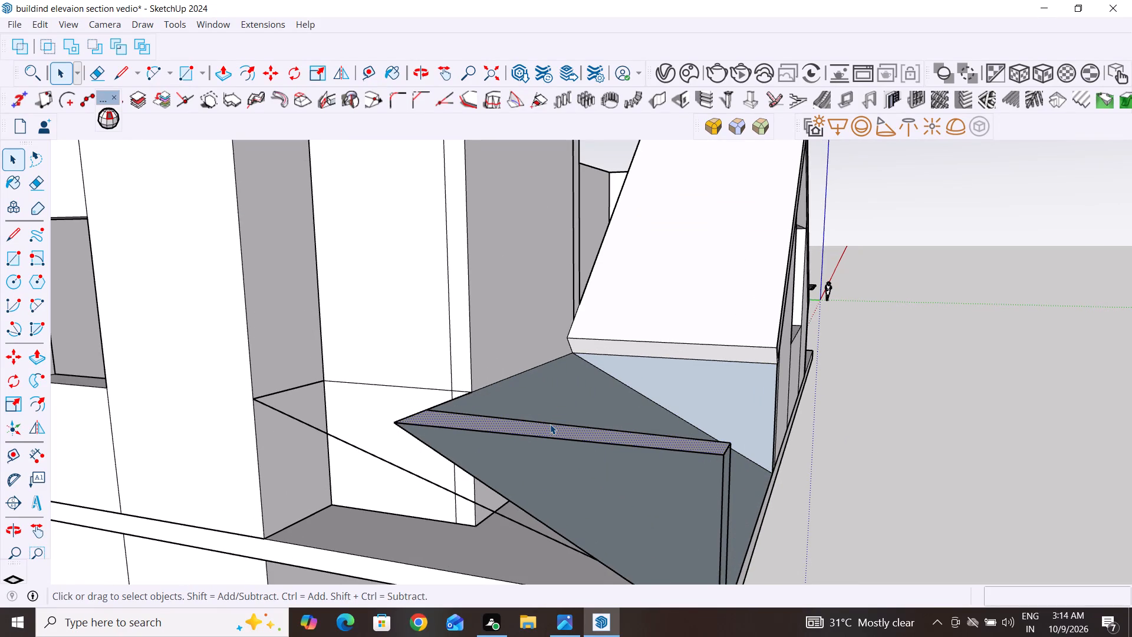
pyautogui.click(550, 424)
pyautogui.press('Delete')
pyautogui.click(556, 439)
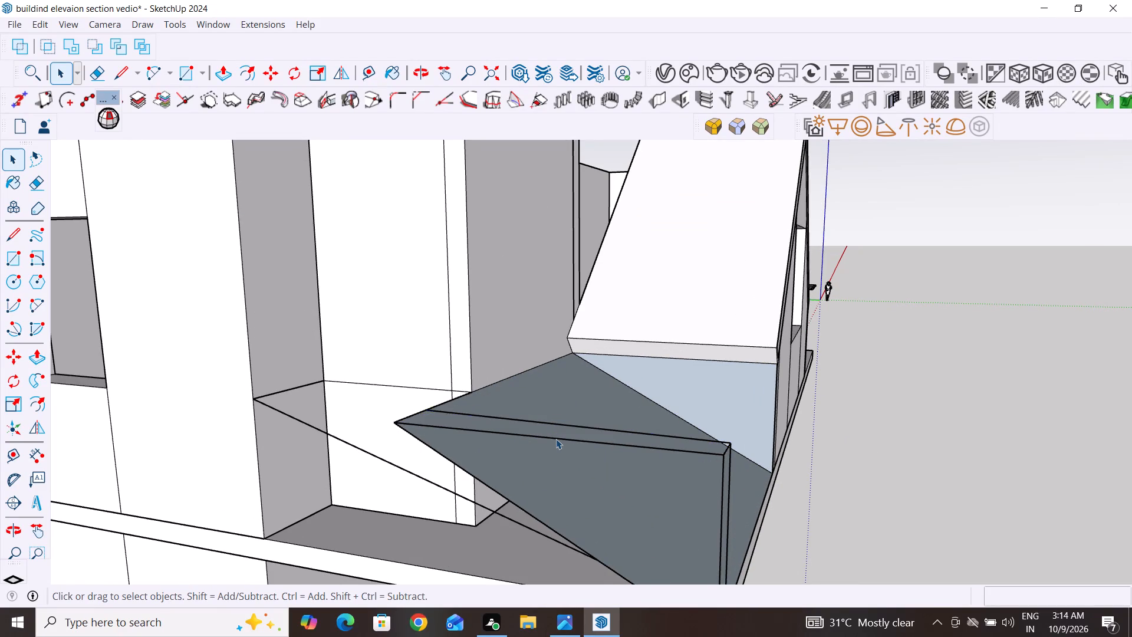
pyautogui.press('Delete')
pyautogui.press('Delete')
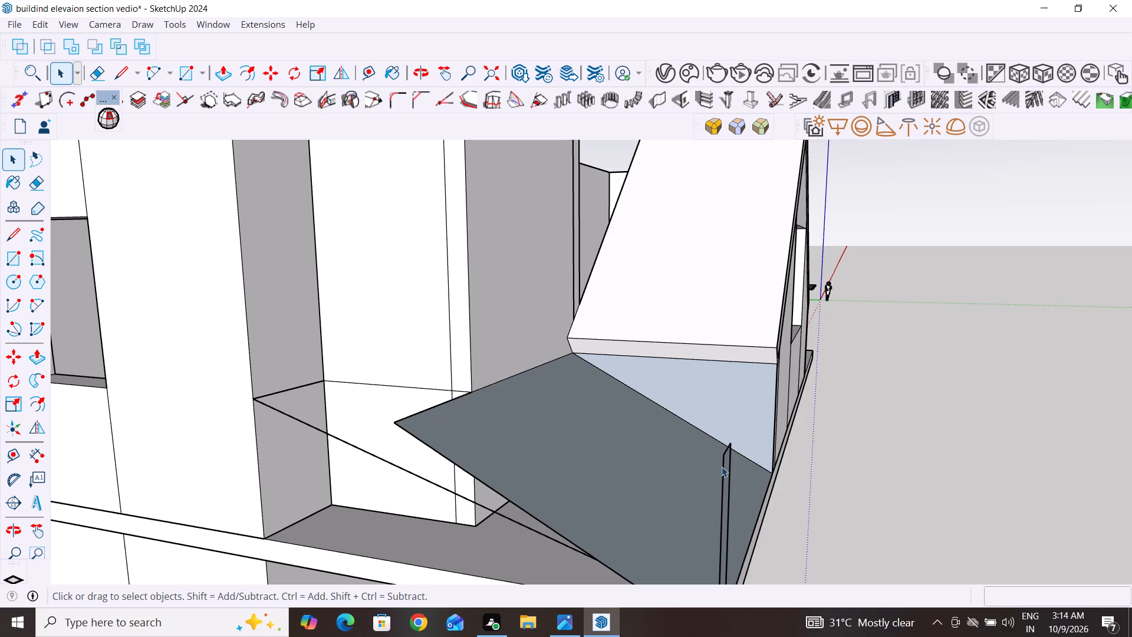
# Delete the two leftover vertical edges and the short edge joining their tops near the slab's front corner.
pyautogui.click(723, 467)
pyautogui.press('Delete')
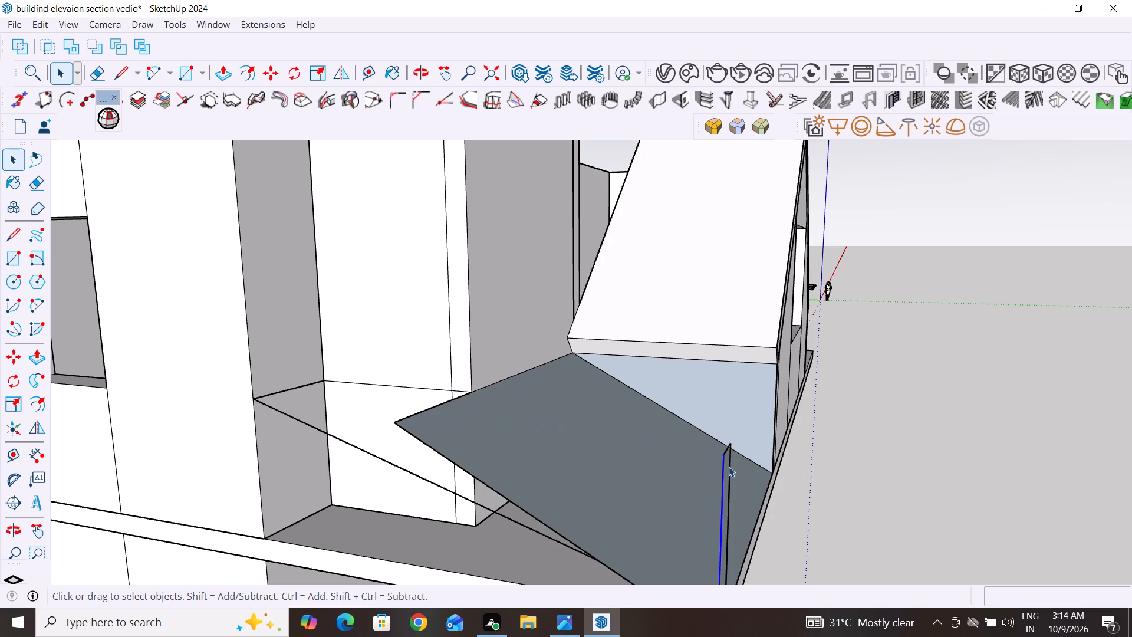
pyautogui.click(731, 465)
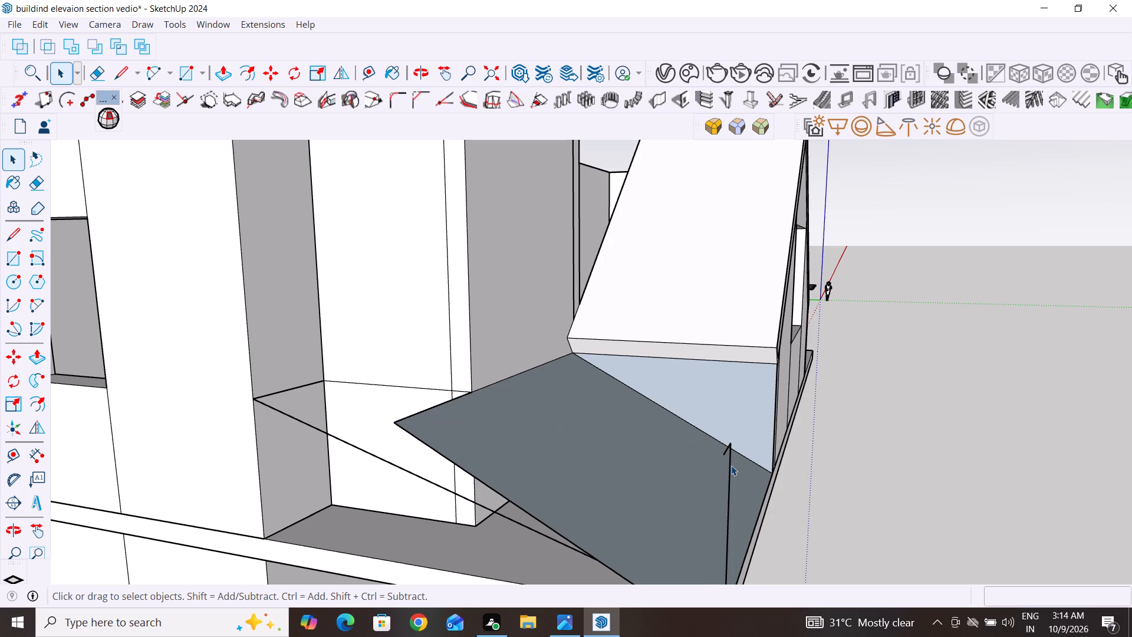
pyautogui.press('Delete')
pyautogui.click(728, 448)
pyautogui.press('Delete')
pyautogui.press('Delete')
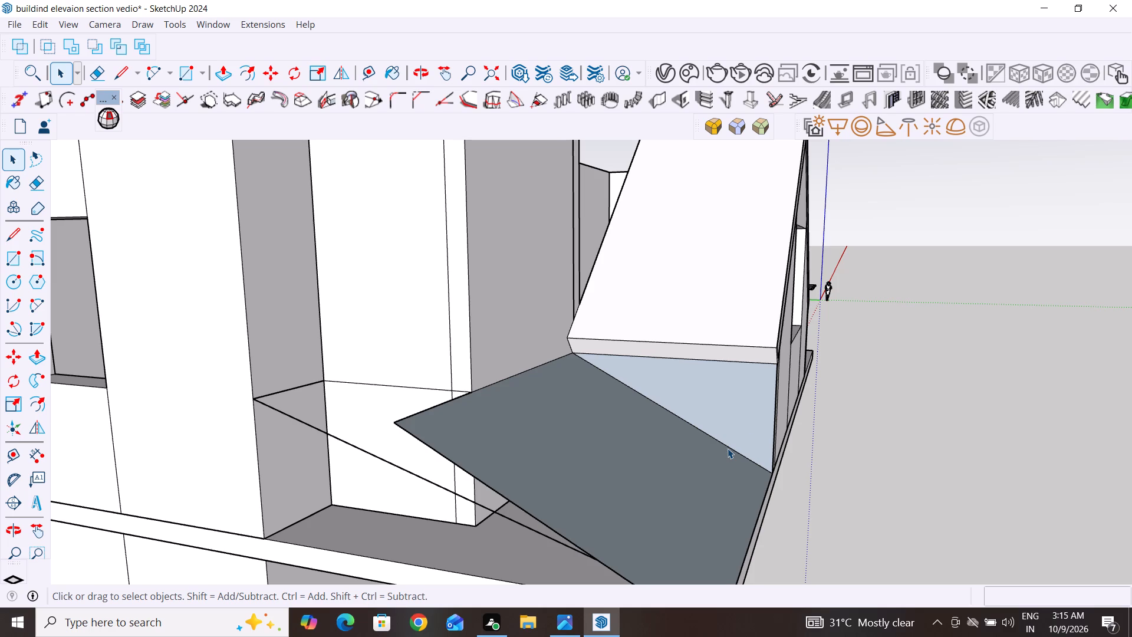
# Delete the wedge's leftover triangular face against the side of the gable block.
pyautogui.moveTo(929, 403); pyautogui.dragTo(740, 429, button='middle')
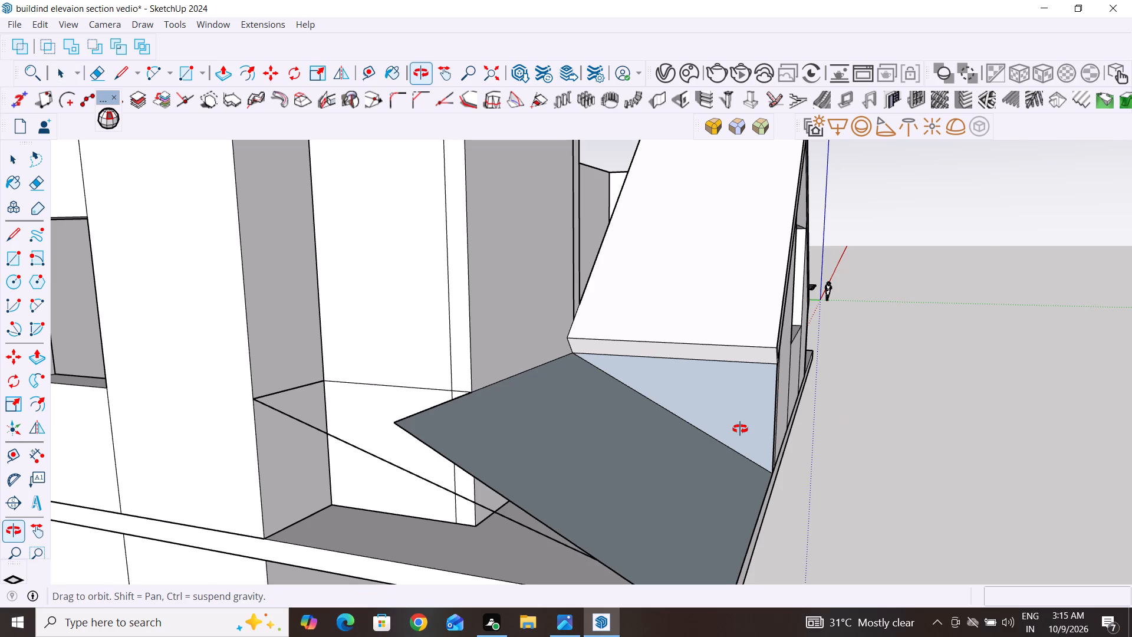
pyautogui.moveTo(740, 429); pyautogui.dragTo(728, 392, button='middle')
pyautogui.click(578, 383)
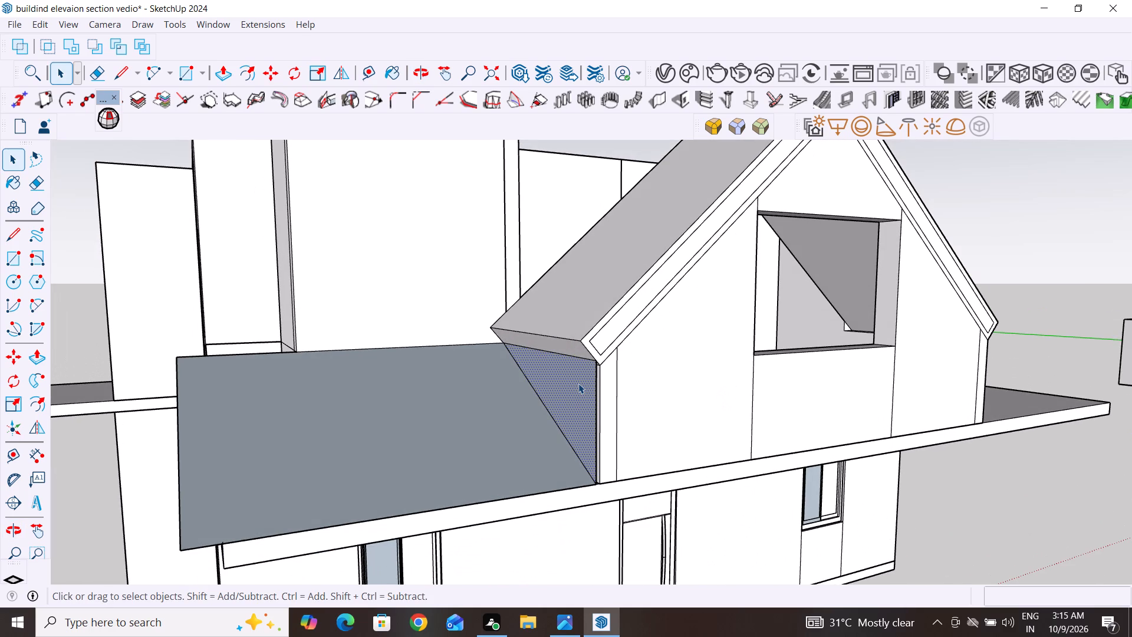
pyautogui.press('Delete')
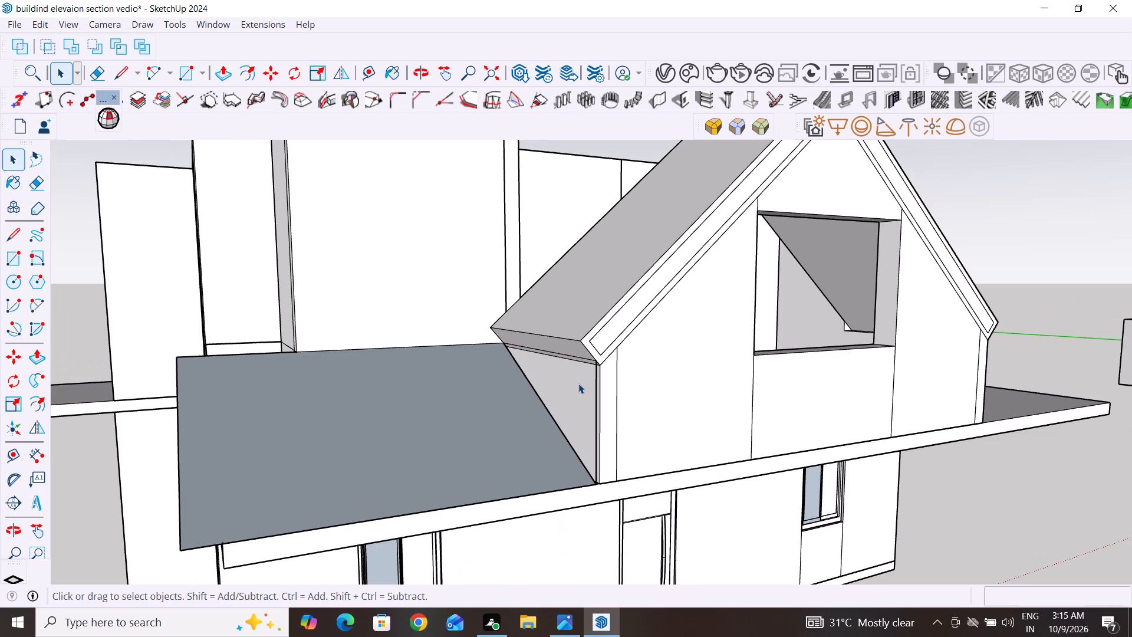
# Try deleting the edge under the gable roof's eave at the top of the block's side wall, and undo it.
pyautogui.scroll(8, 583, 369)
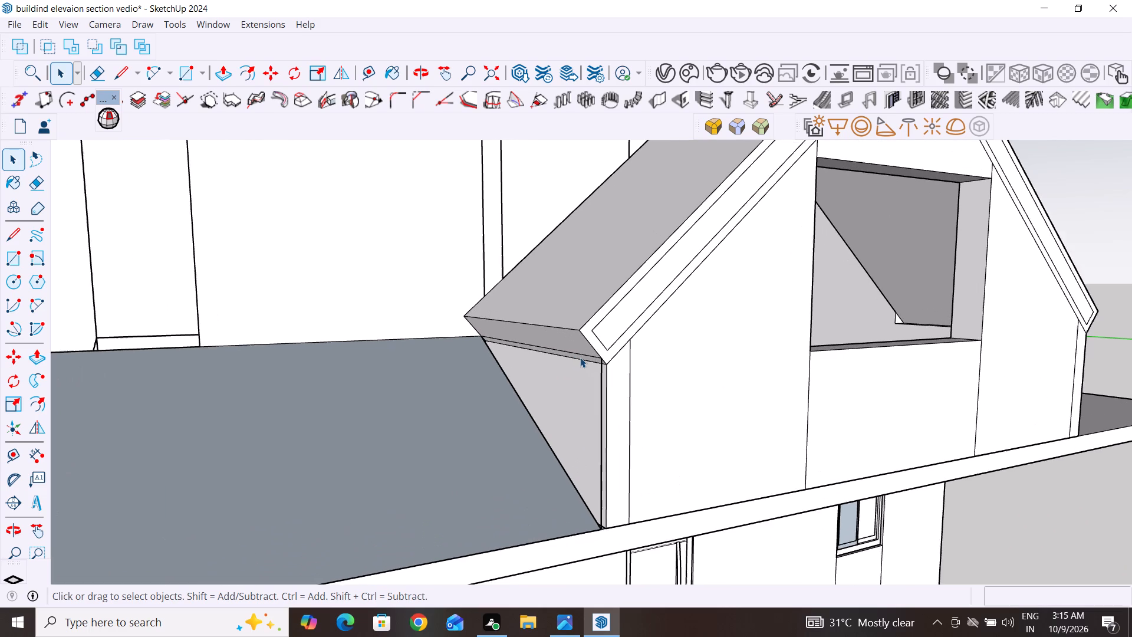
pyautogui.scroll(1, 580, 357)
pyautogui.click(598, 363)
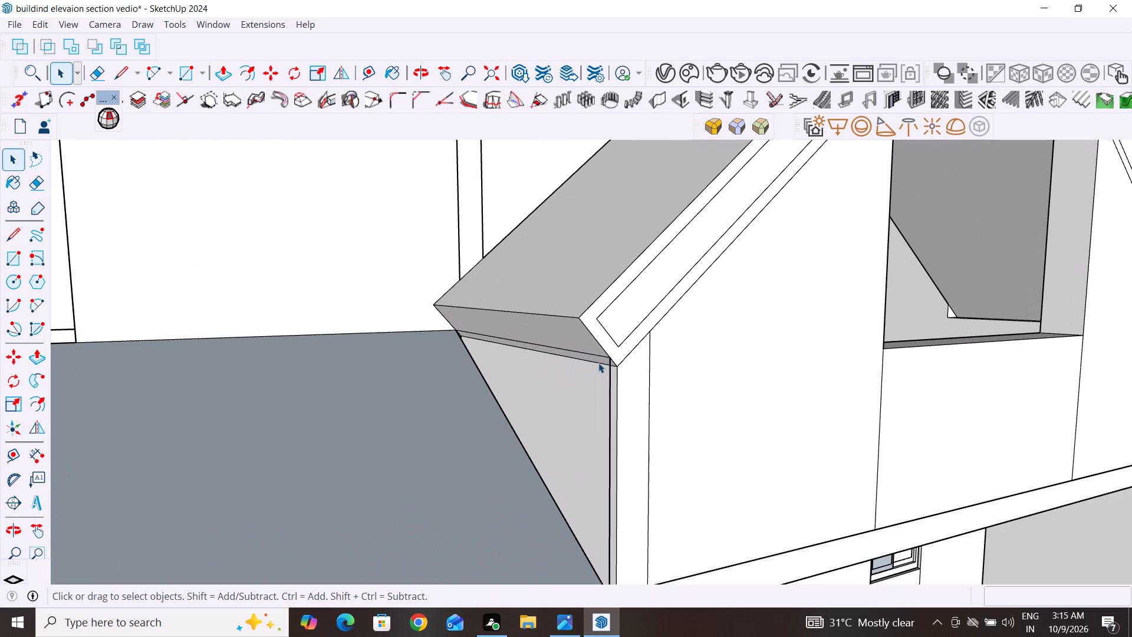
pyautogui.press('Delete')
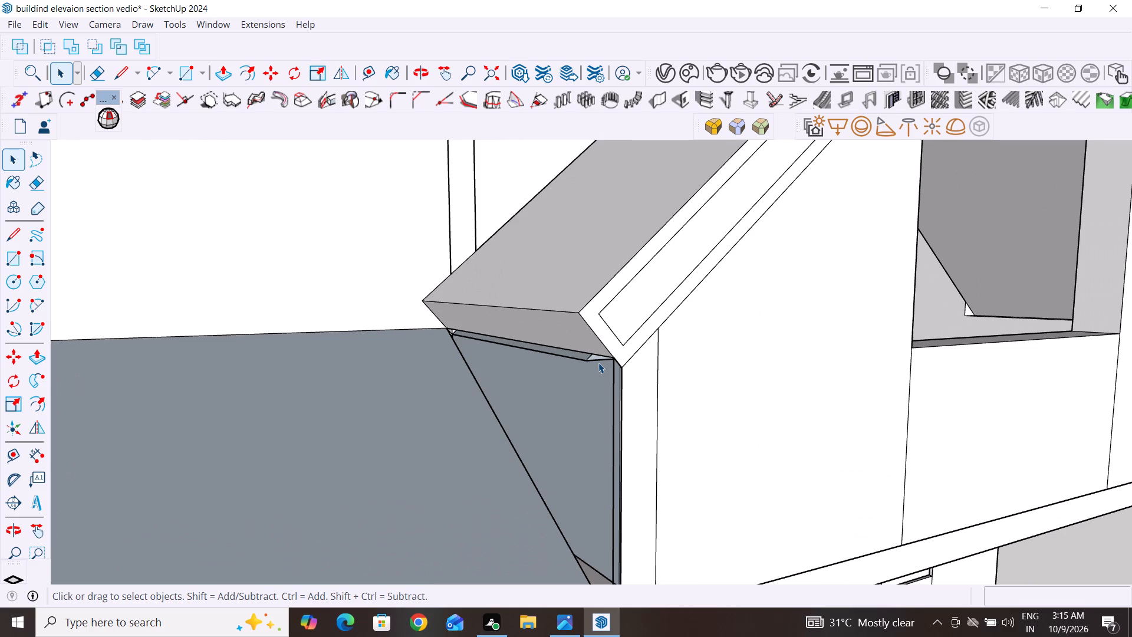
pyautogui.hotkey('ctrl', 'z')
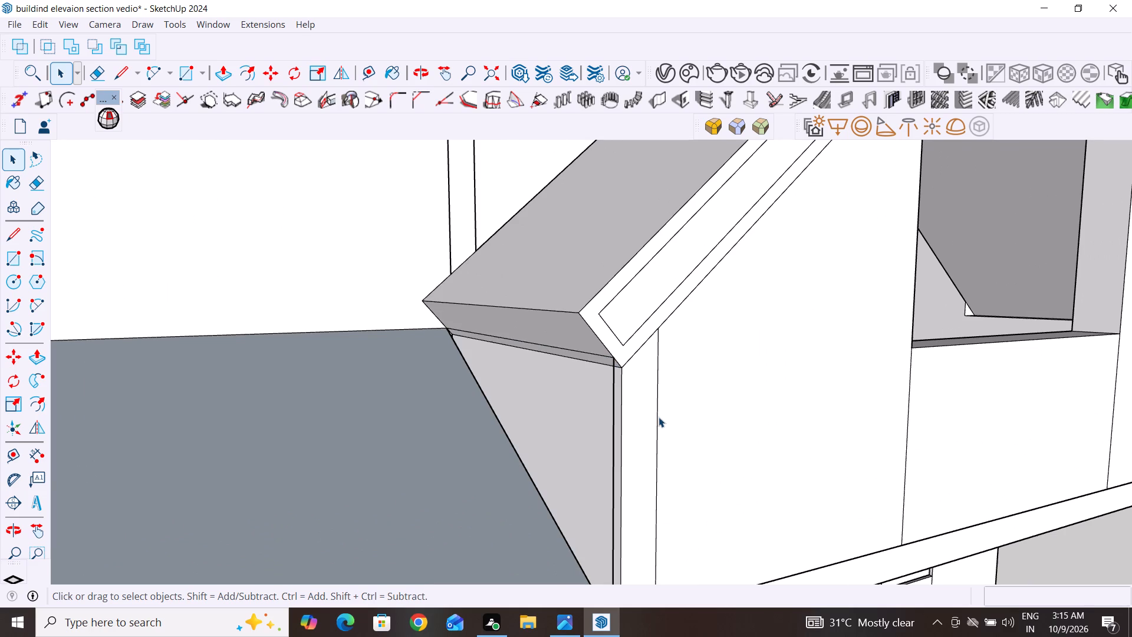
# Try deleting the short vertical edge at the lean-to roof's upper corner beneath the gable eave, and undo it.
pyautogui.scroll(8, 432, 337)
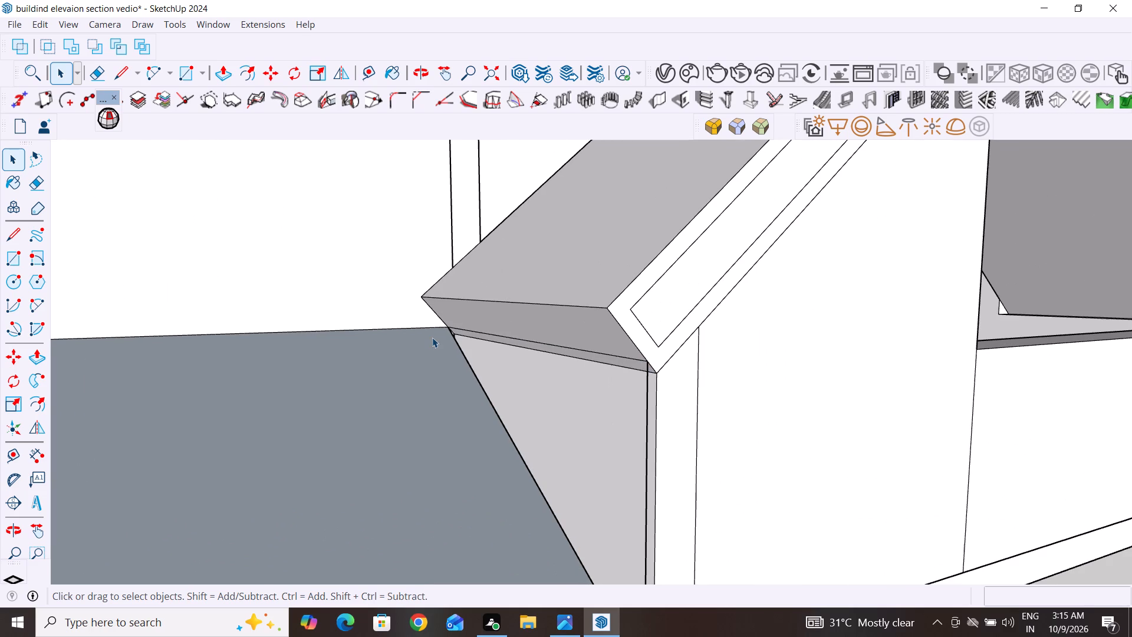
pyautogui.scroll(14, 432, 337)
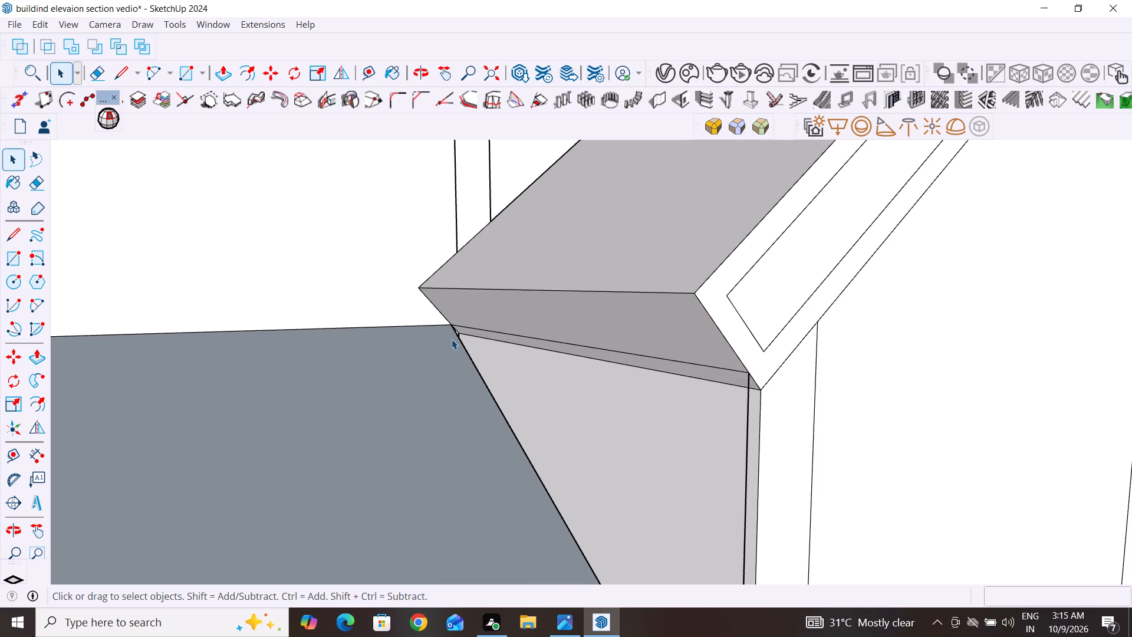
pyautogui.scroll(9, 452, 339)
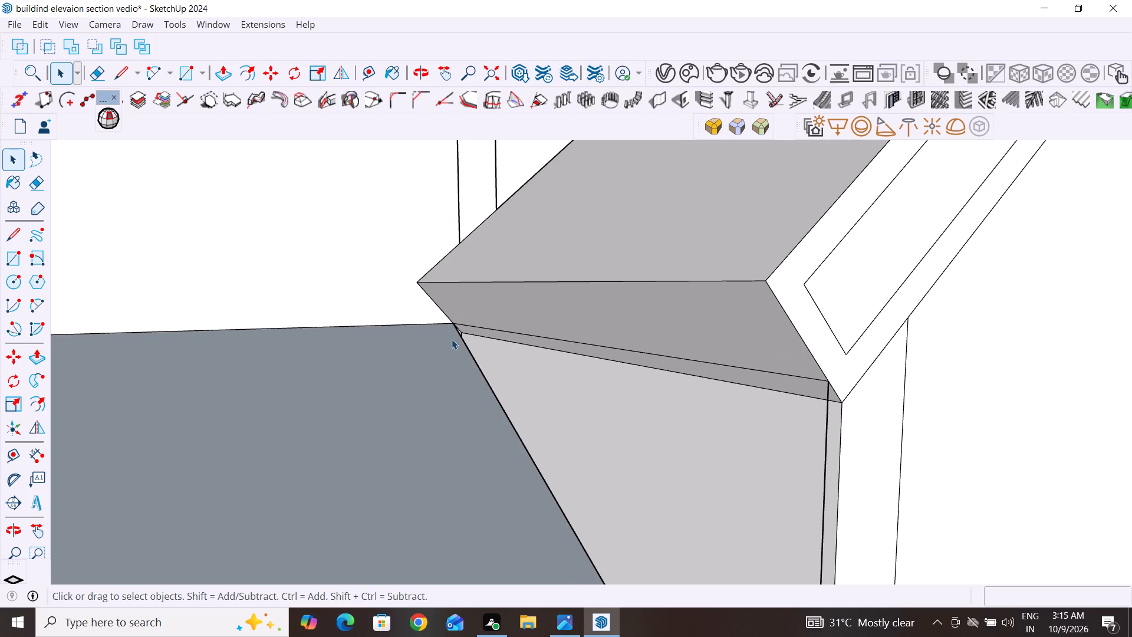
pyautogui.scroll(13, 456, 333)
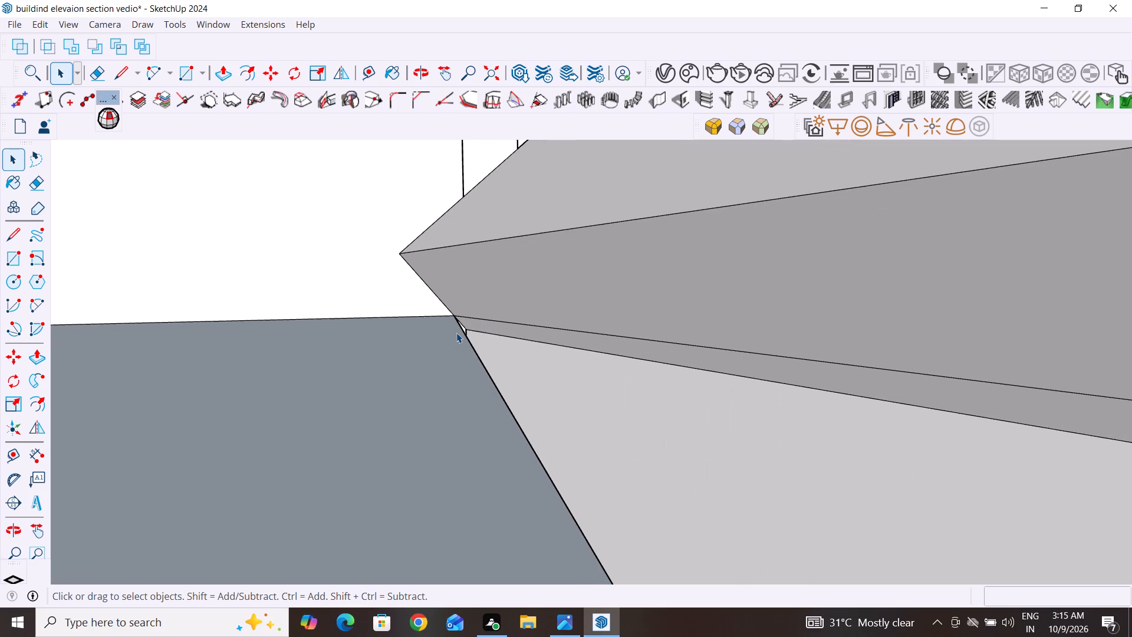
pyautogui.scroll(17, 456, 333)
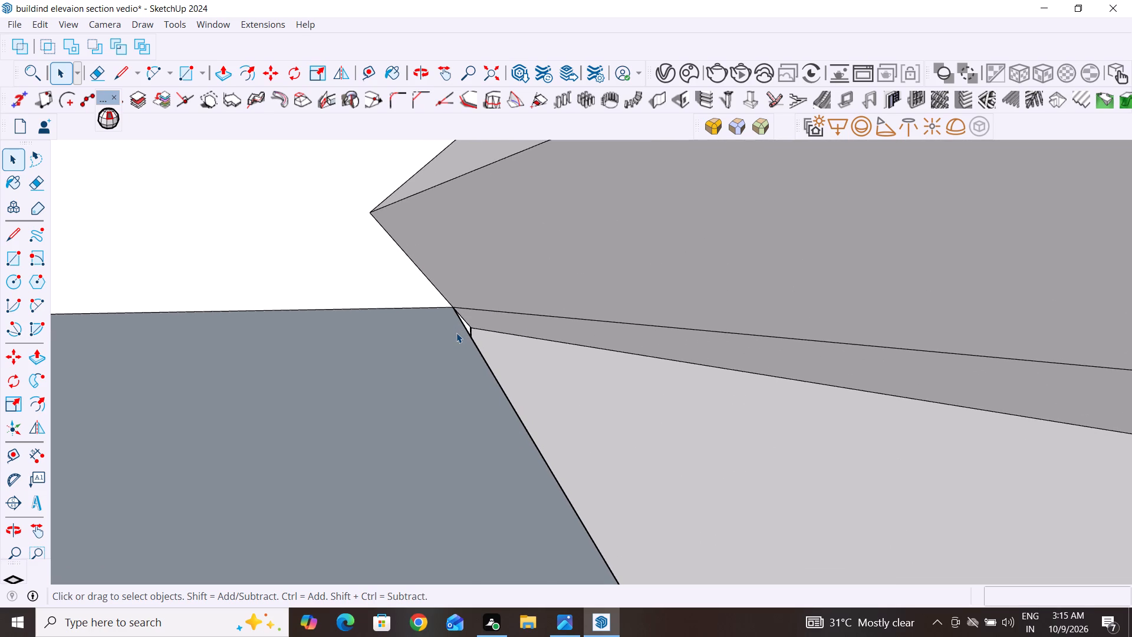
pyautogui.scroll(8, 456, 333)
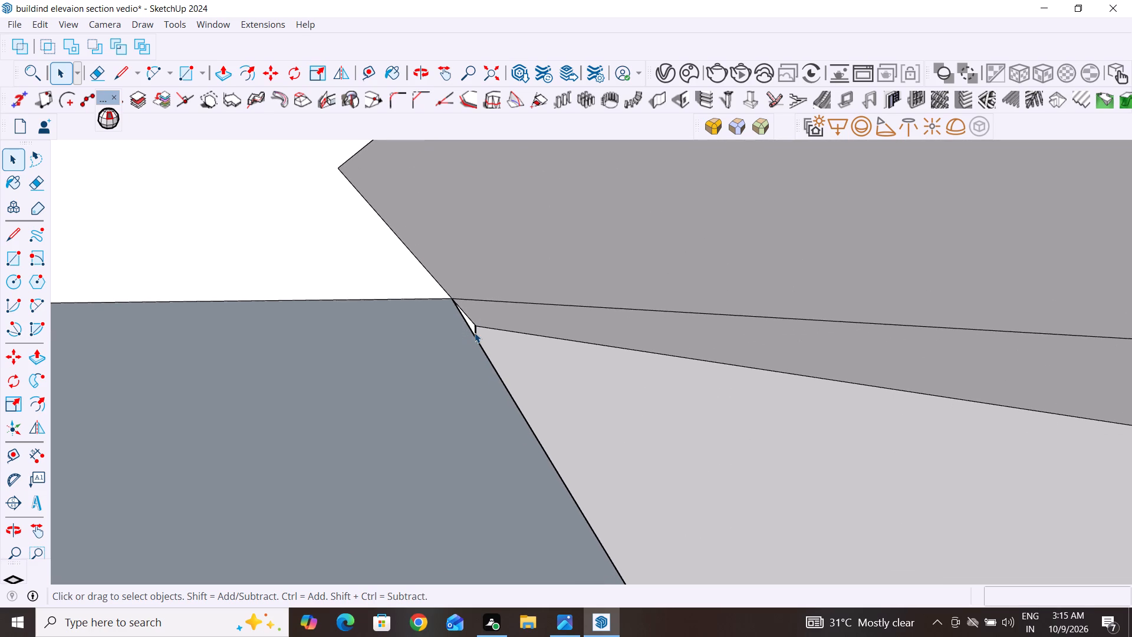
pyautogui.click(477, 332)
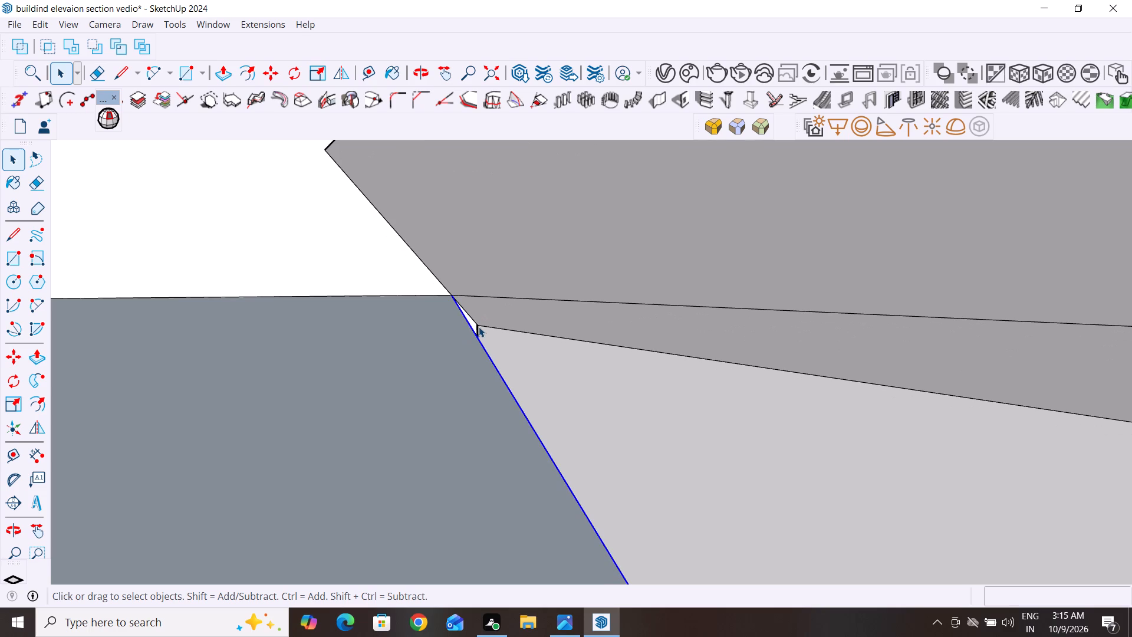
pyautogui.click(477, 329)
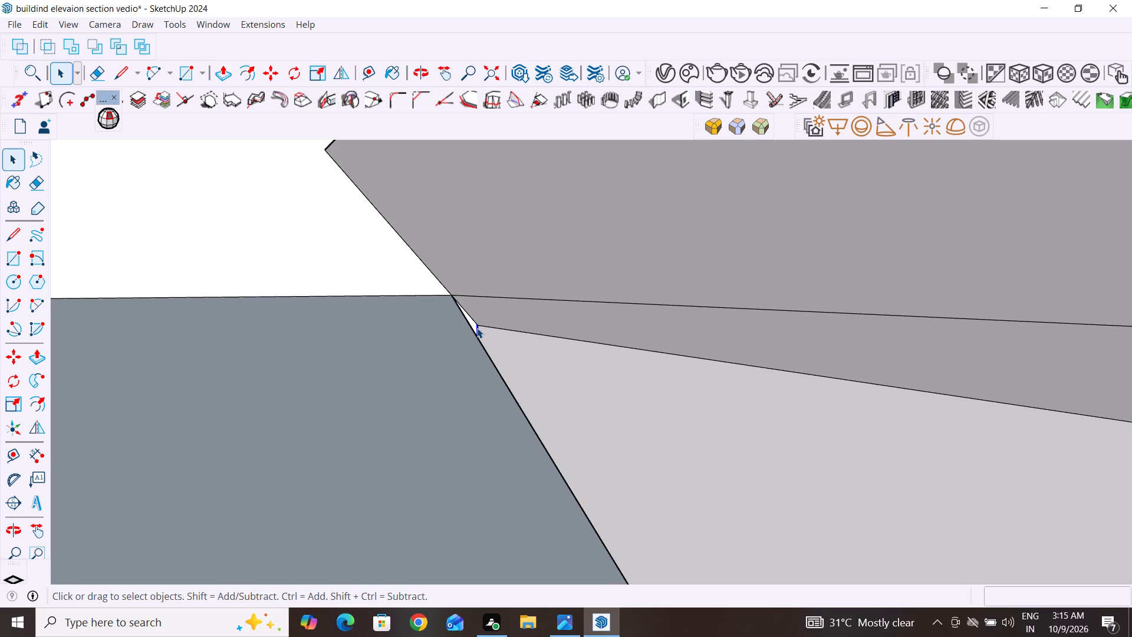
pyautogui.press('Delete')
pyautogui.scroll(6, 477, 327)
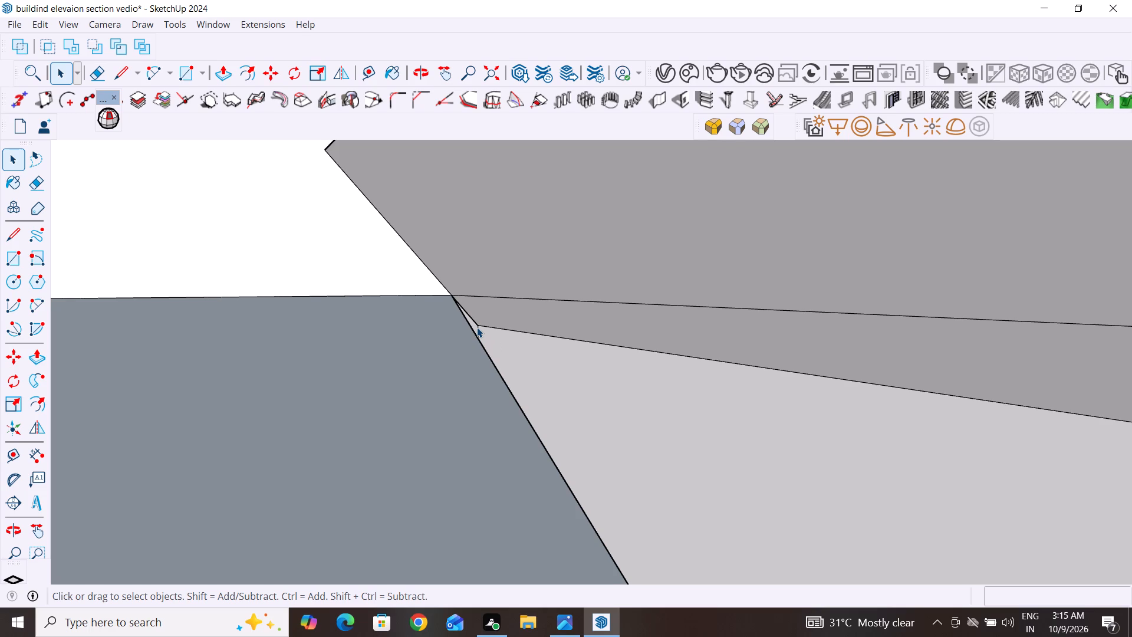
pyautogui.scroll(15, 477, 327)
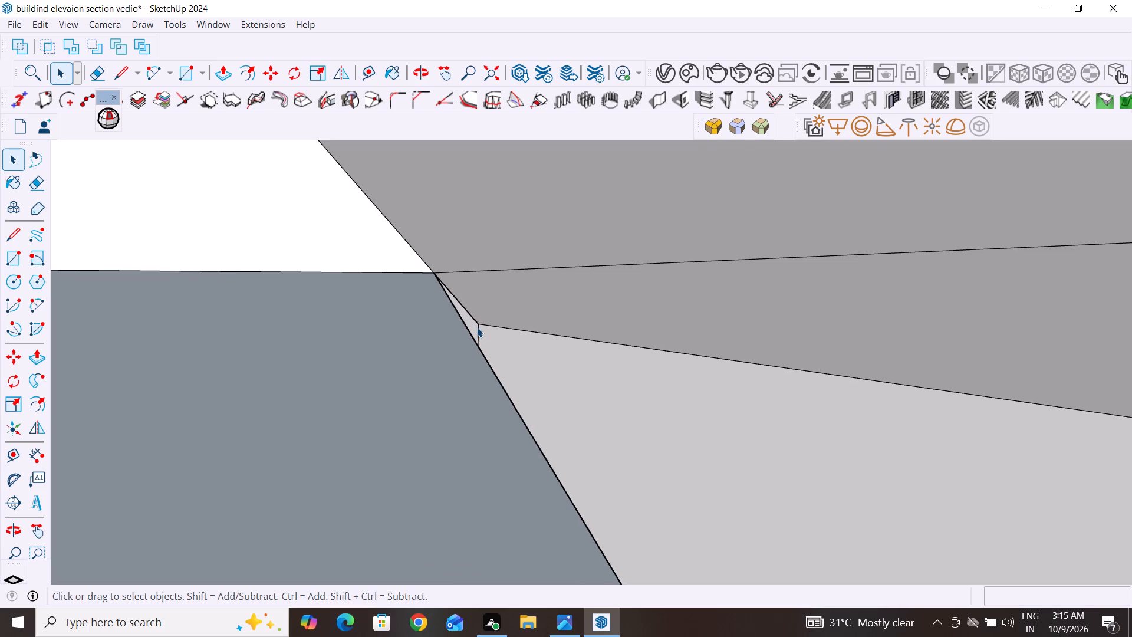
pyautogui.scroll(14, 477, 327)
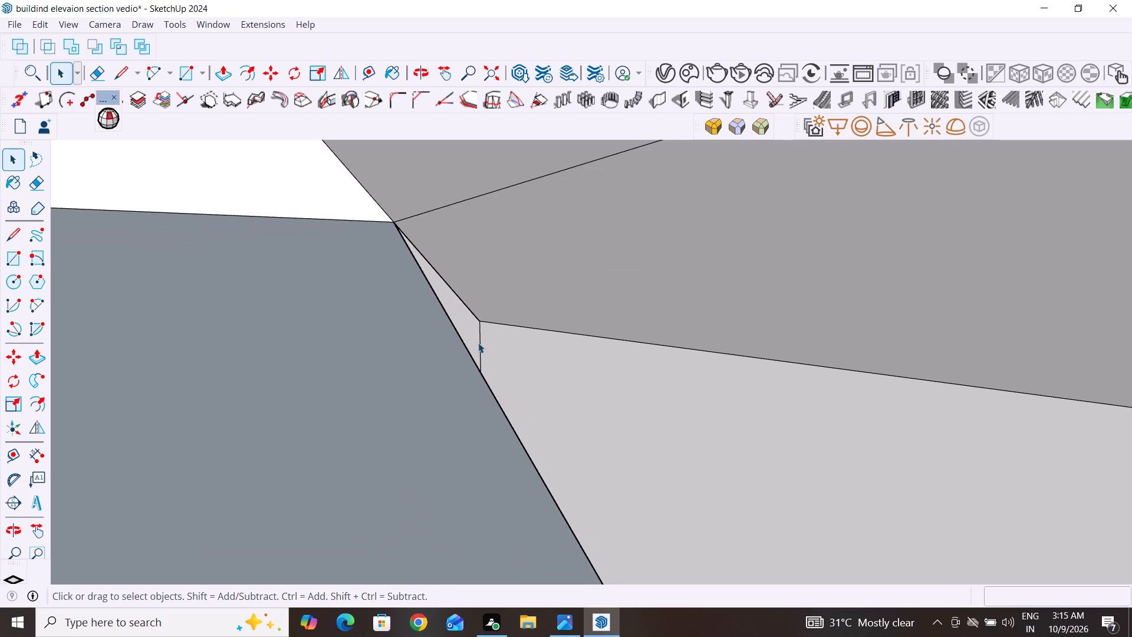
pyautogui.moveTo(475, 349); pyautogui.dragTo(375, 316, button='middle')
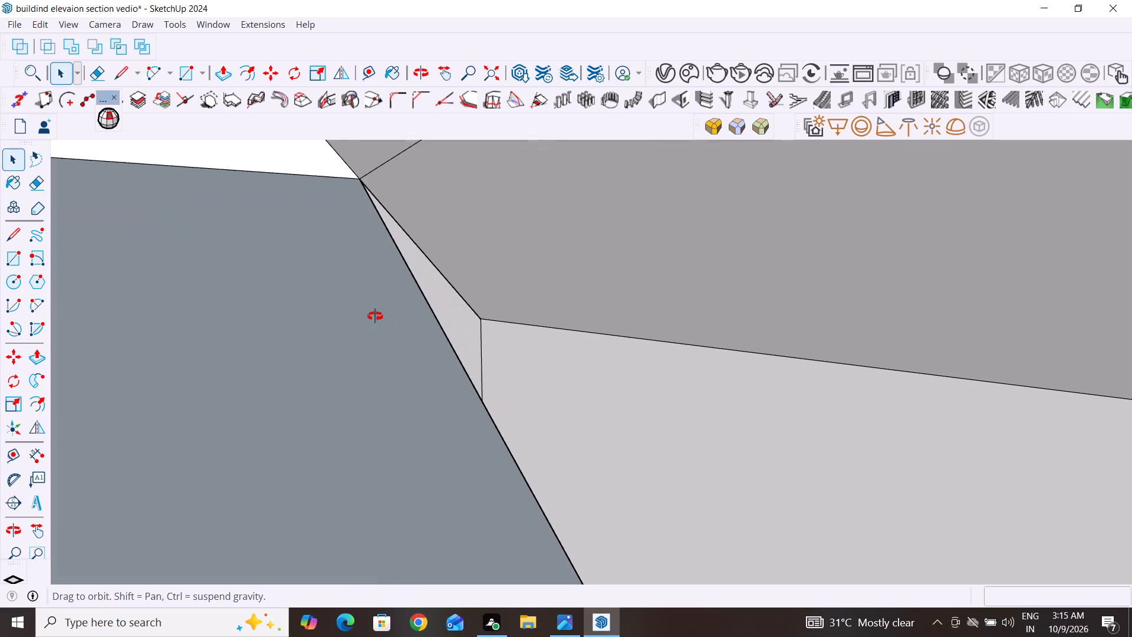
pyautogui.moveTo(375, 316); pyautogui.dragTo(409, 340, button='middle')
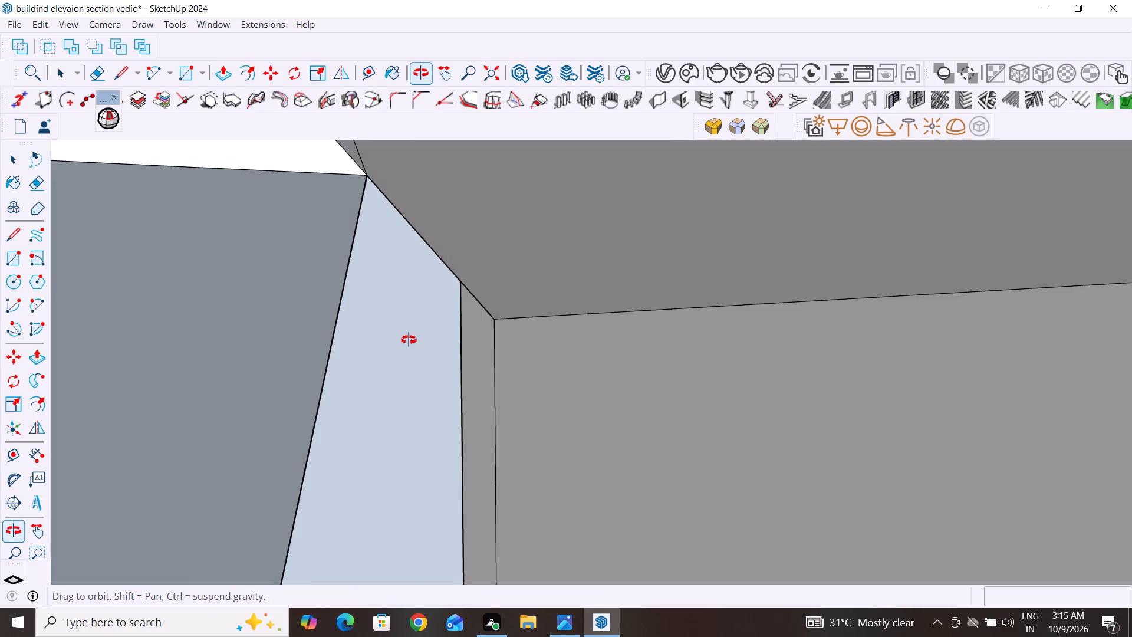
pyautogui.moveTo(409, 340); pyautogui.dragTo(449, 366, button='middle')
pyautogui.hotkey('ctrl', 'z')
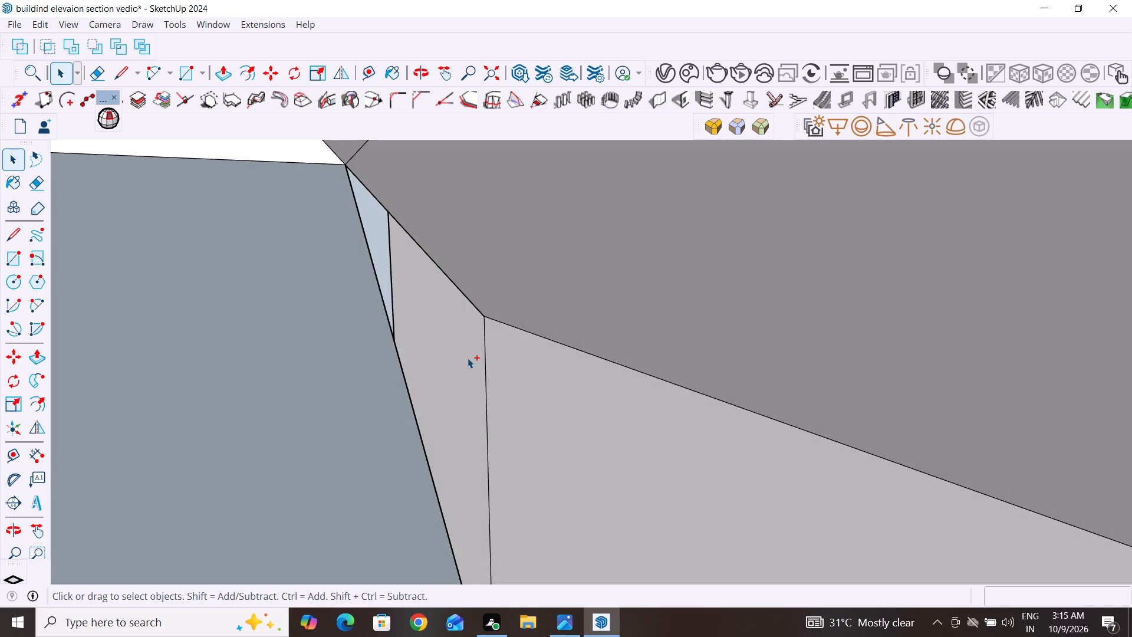
# Examine the junction of the lean-to roof's upper corner with the gable eave's underside and the block's side wall.
pyautogui.scroll(-2, 468, 358)
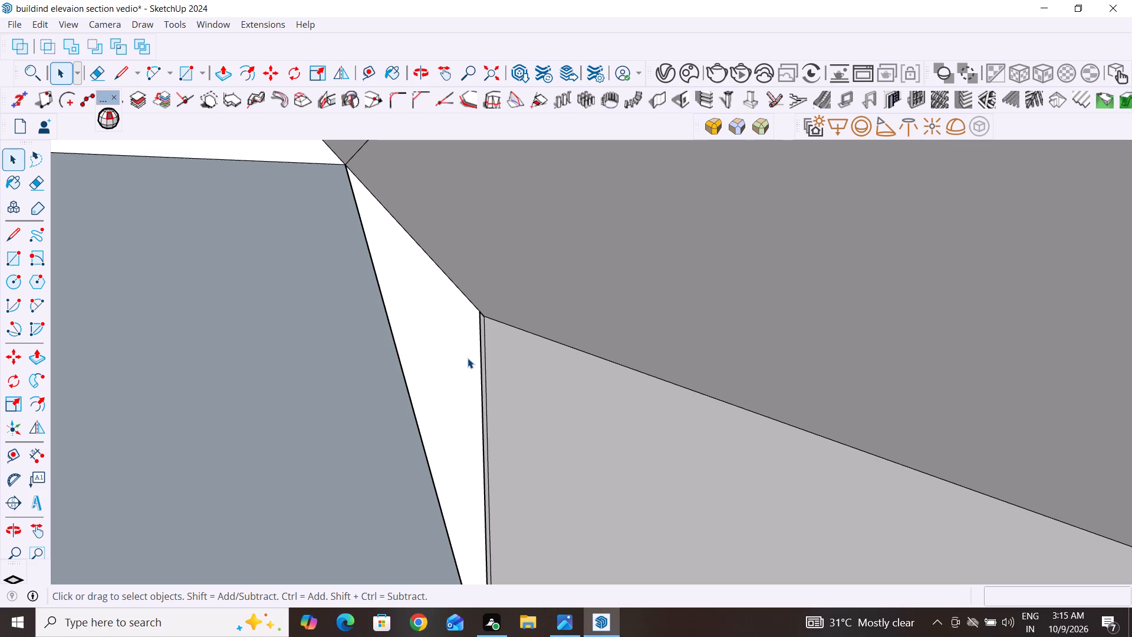
pyautogui.scroll(-8, 468, 358)
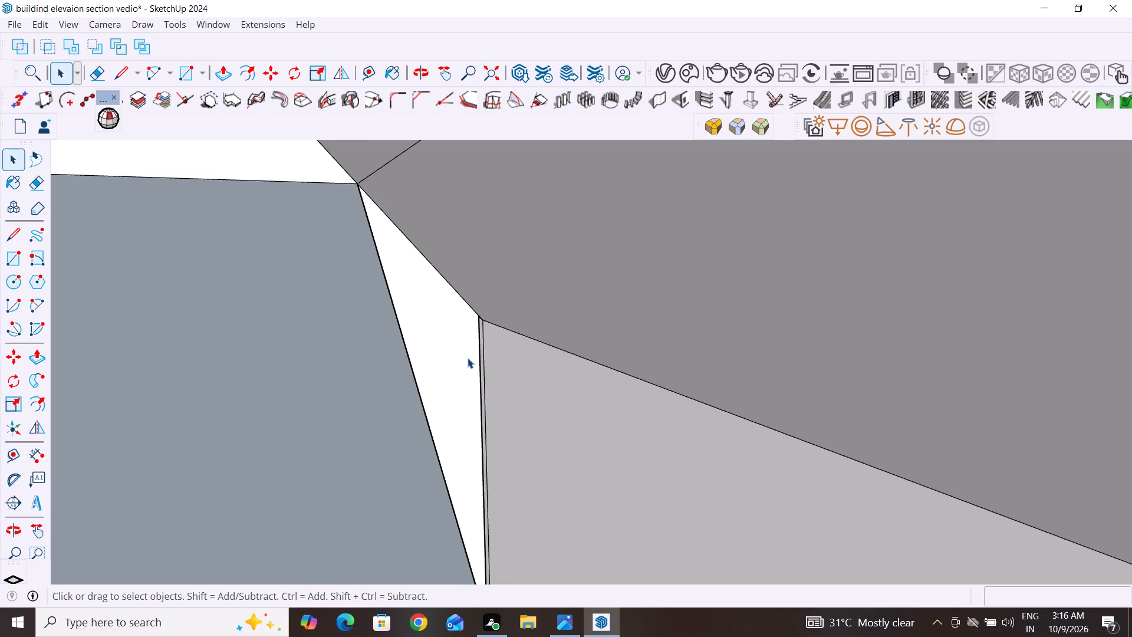
pyautogui.scroll(-7, 468, 358)
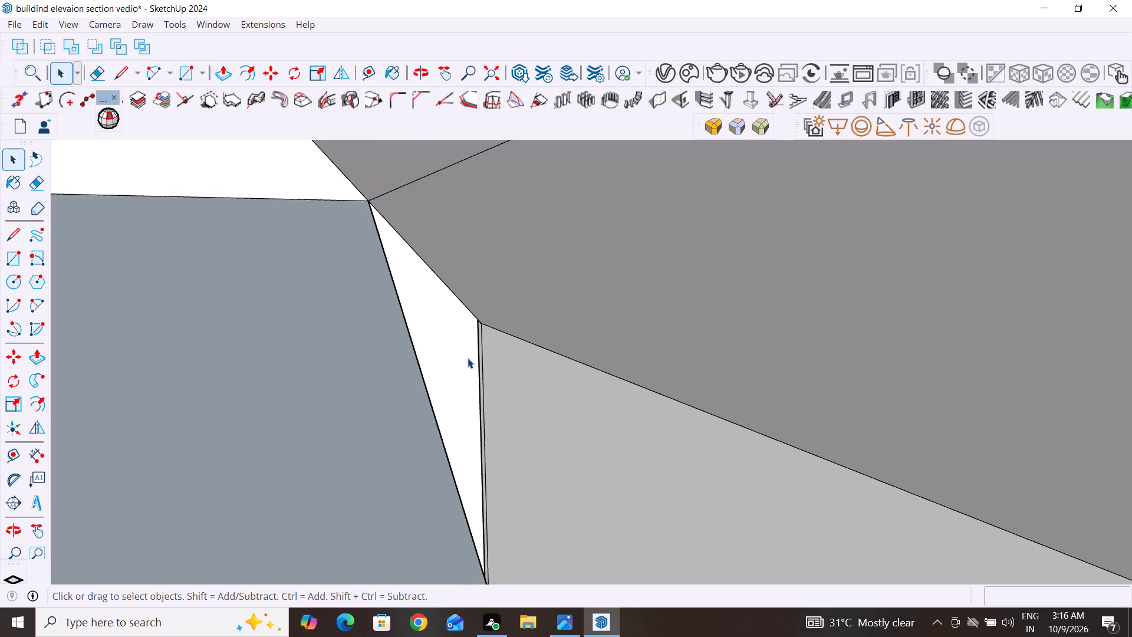
pyautogui.scroll(-6, 468, 358)
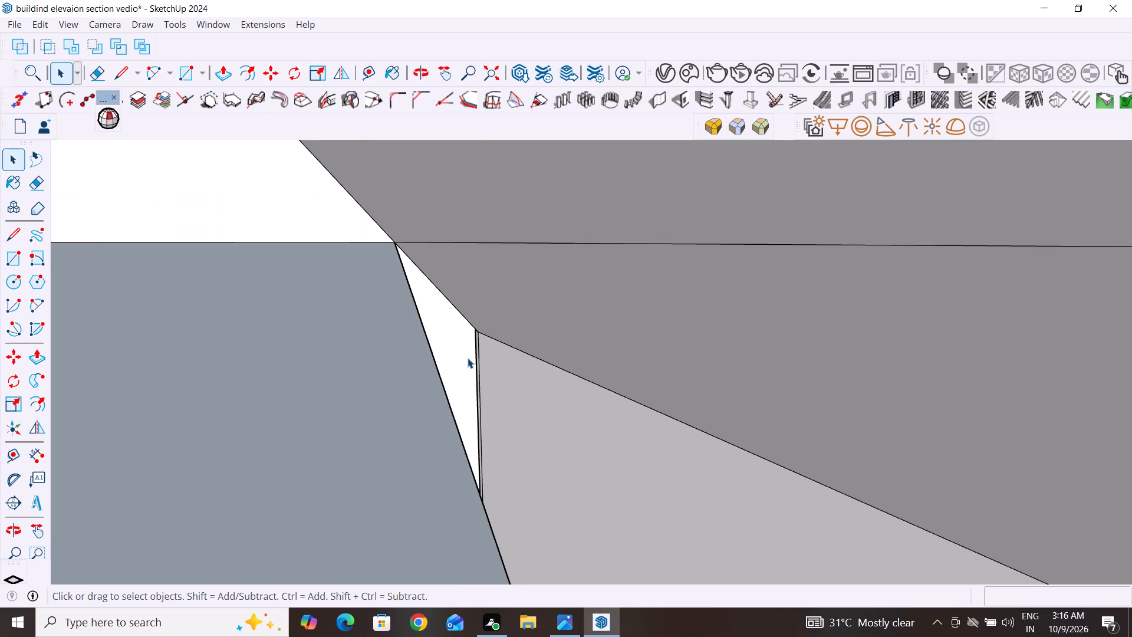
pyautogui.scroll(-6, 468, 358)
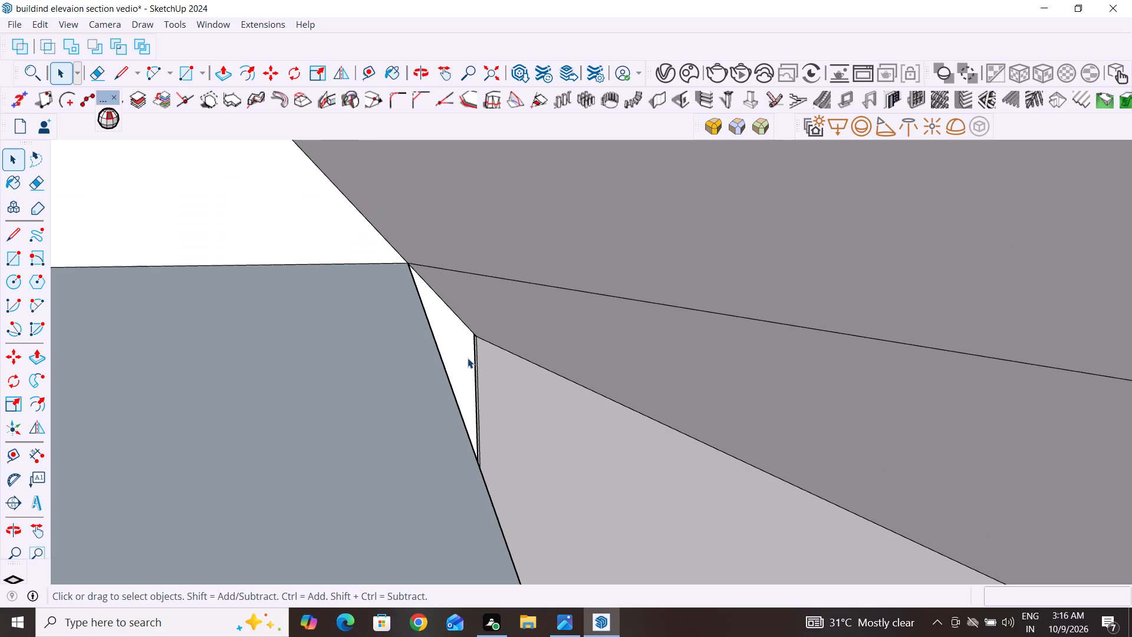
pyautogui.scroll(-5, 481, 335)
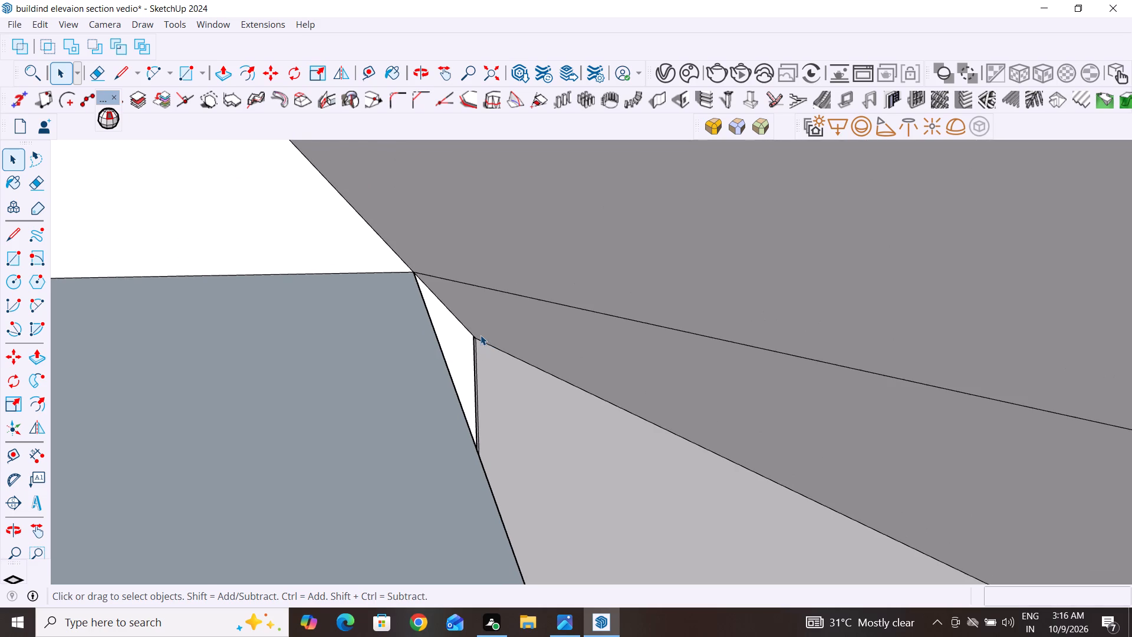
pyautogui.scroll(-8, 481, 334)
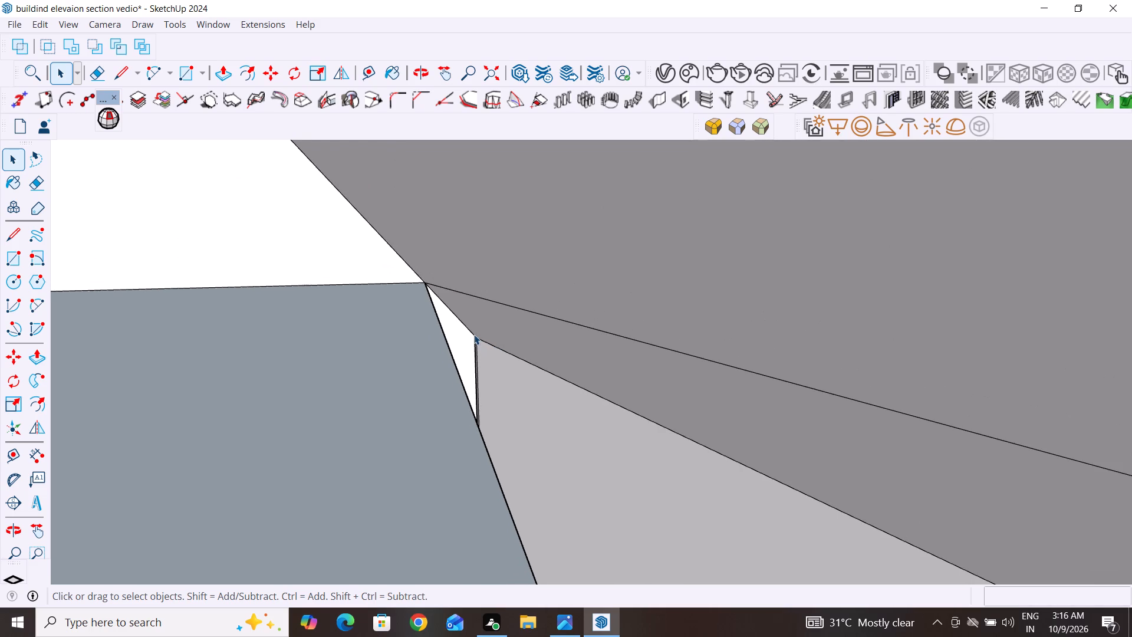
pyautogui.scroll(-1, 477, 330)
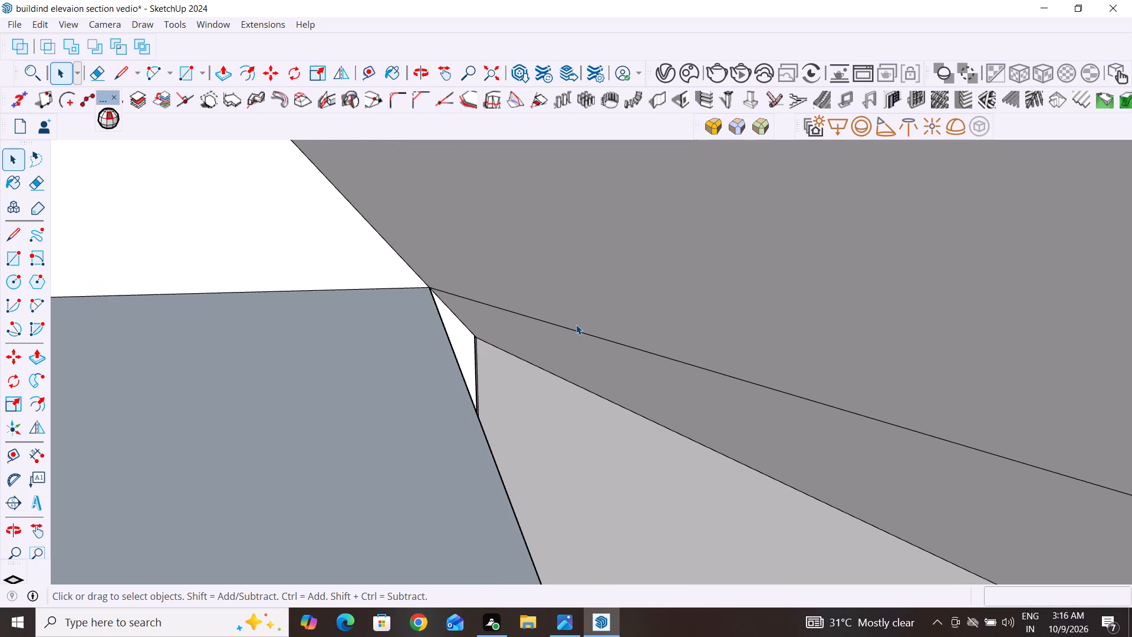
pyautogui.click(580, 332)
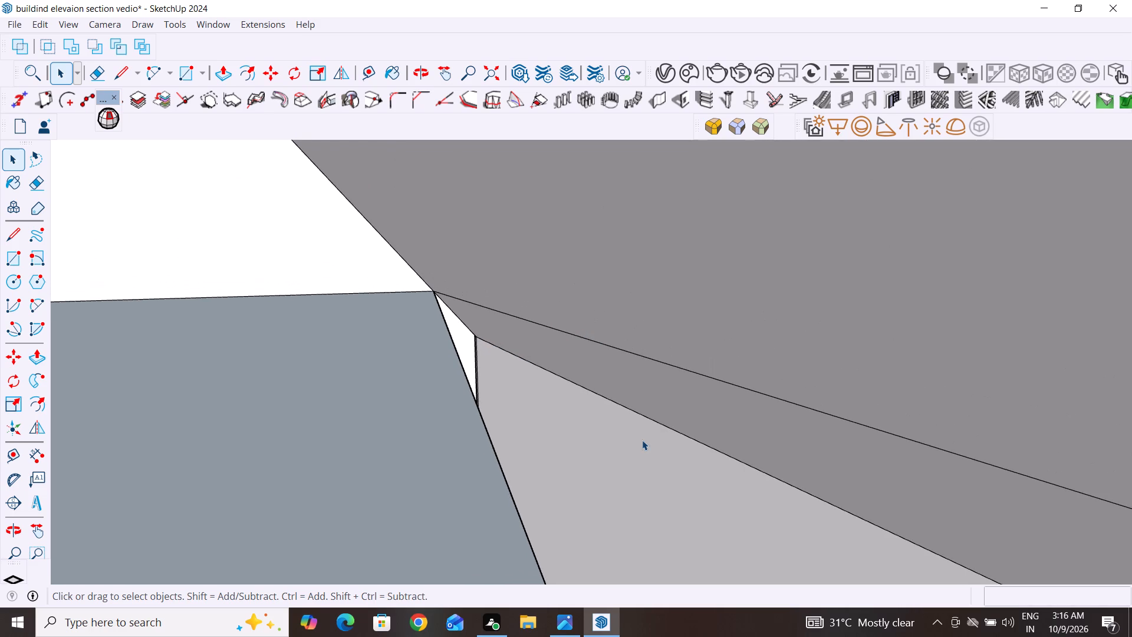
pyautogui.scroll(-7, 642, 440)
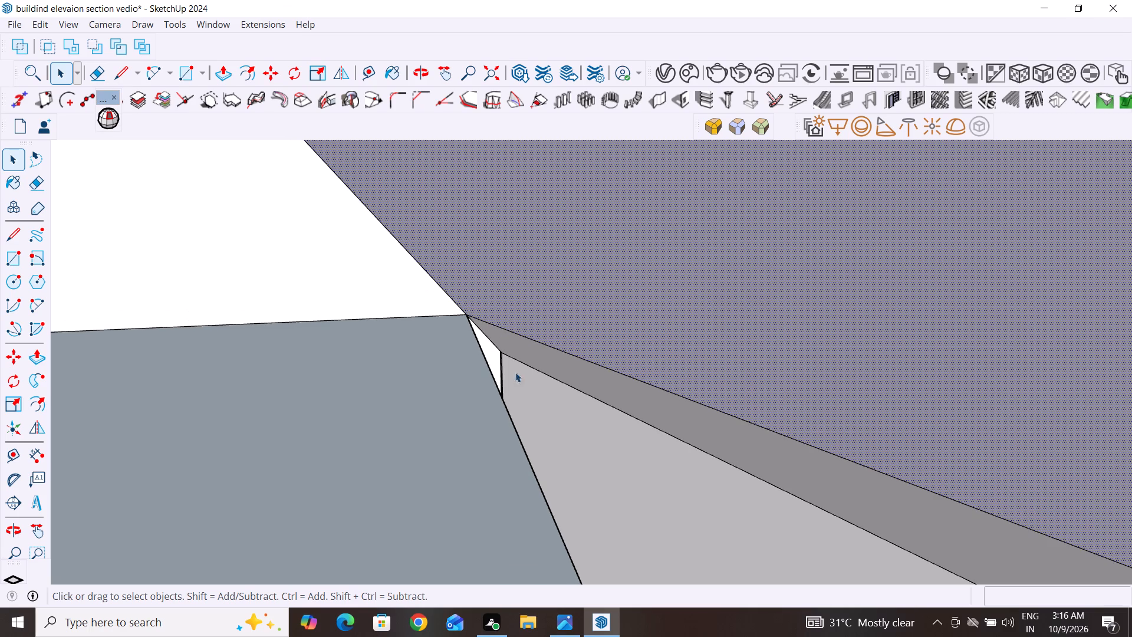
pyautogui.scroll(-10, 554, 386)
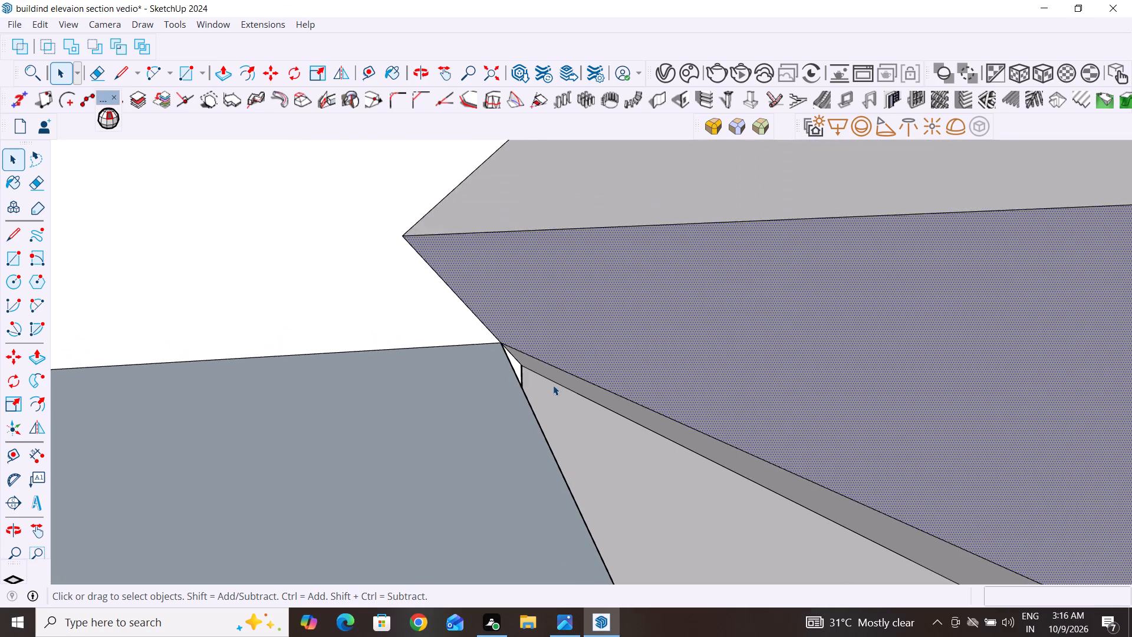
pyautogui.scroll(-12, 553, 385)
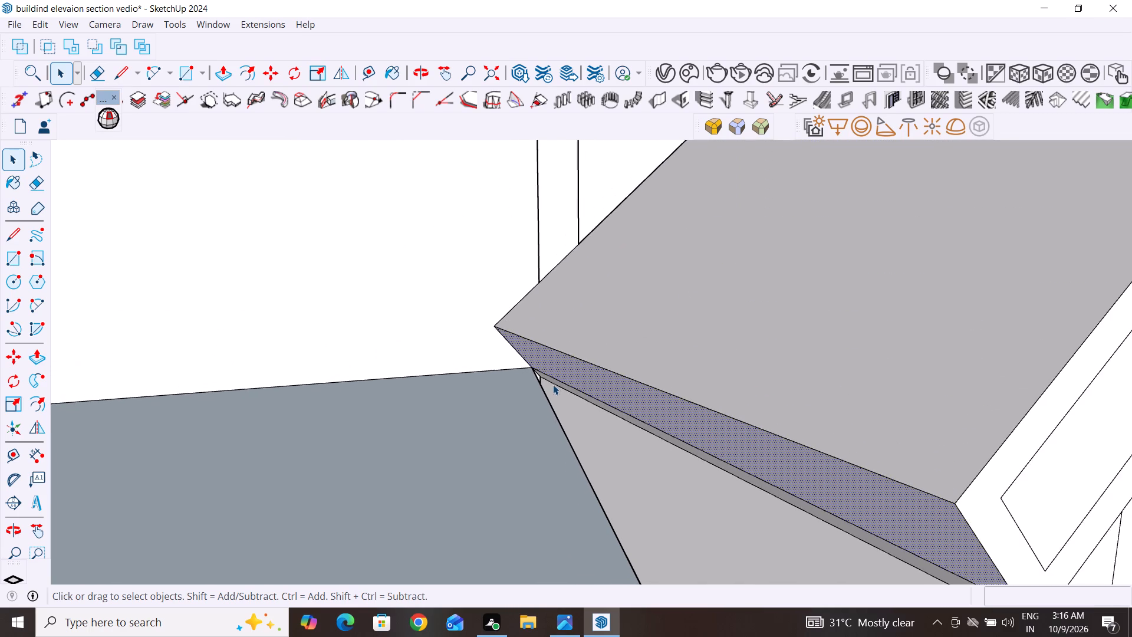
pyautogui.scroll(-7, 553, 385)
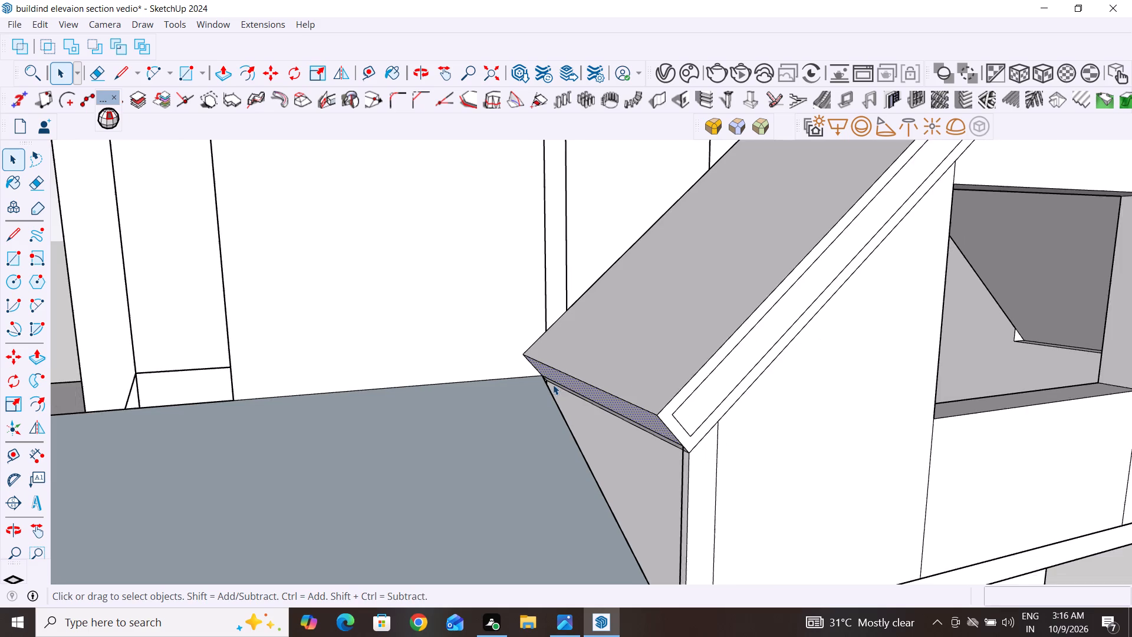
pyautogui.moveTo(545, 476); pyautogui.dragTo(521, 445, button='middle')
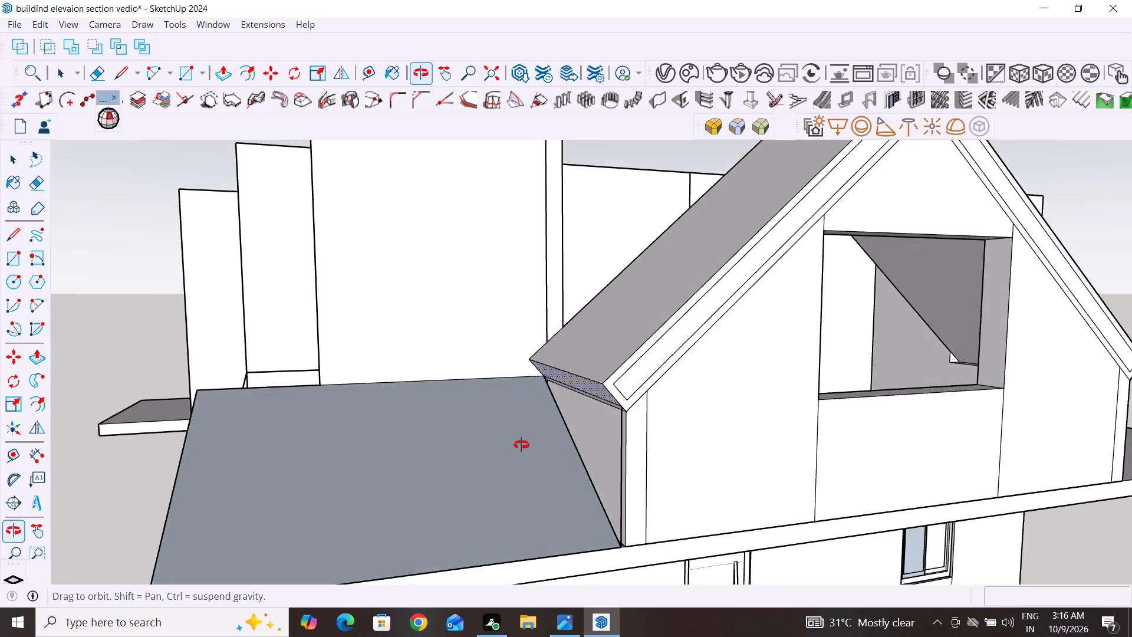
pyautogui.moveTo(521, 445); pyautogui.dragTo(462, 402, button='middle')
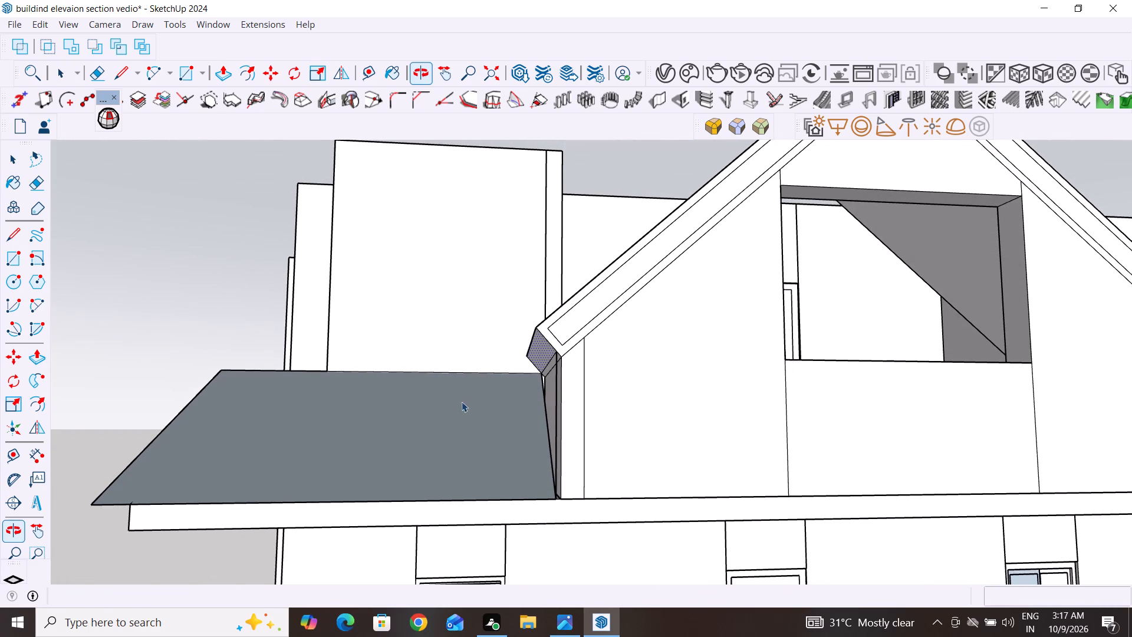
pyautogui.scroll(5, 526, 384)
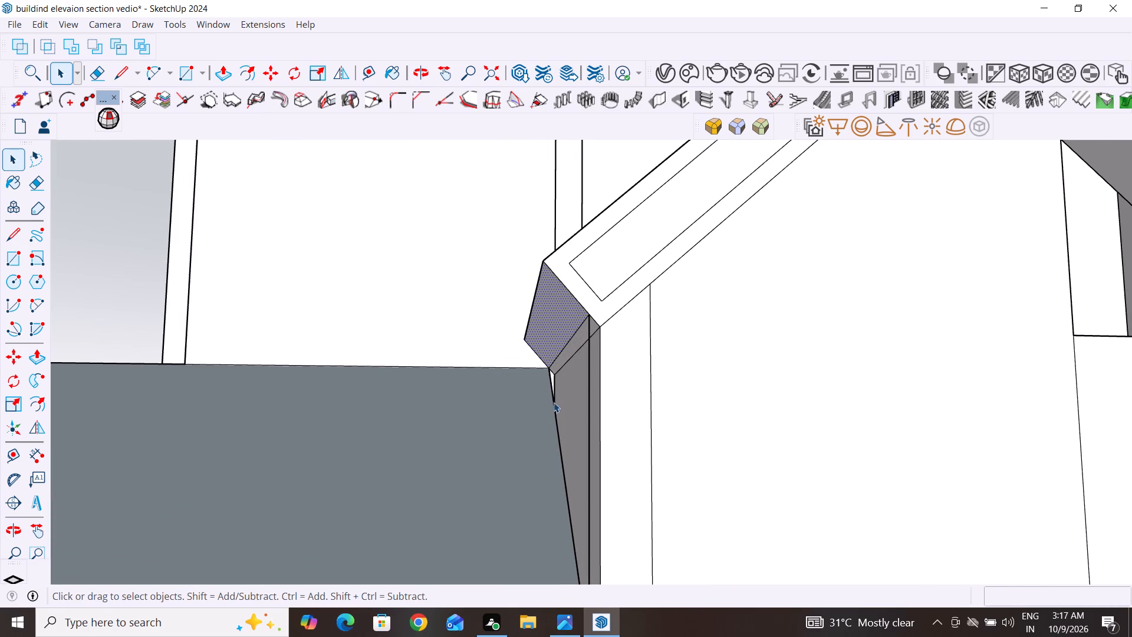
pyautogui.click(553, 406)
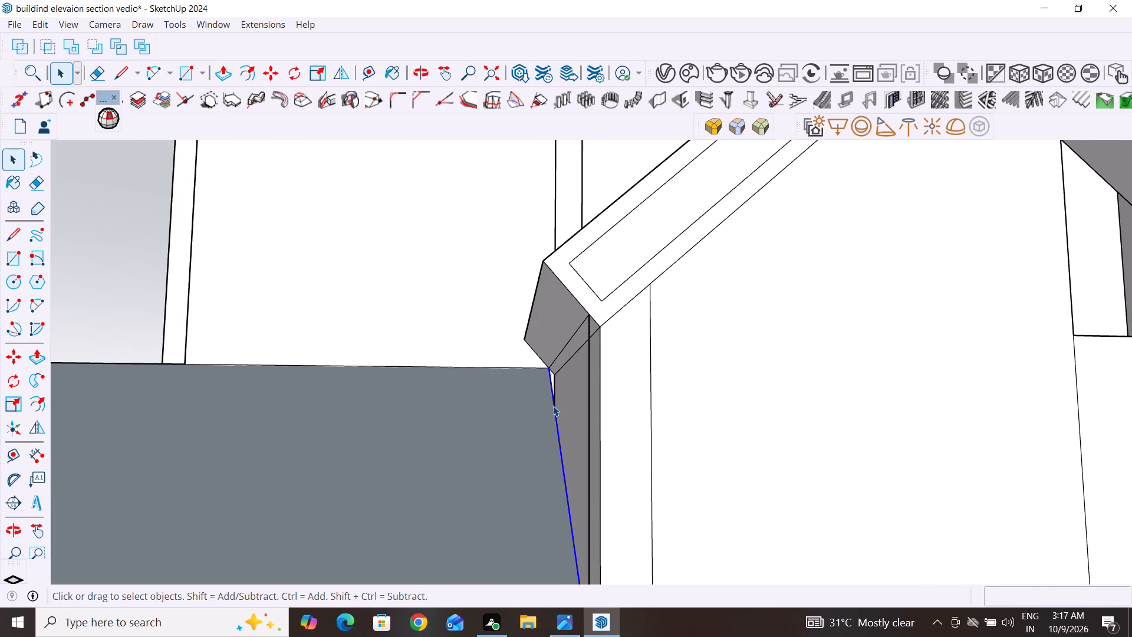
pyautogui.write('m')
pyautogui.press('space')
# Delete the long vertical edge on the gable block's side wall beside the lean-to roof's lower corner.
pyautogui.scroll(-4, 478, 391)
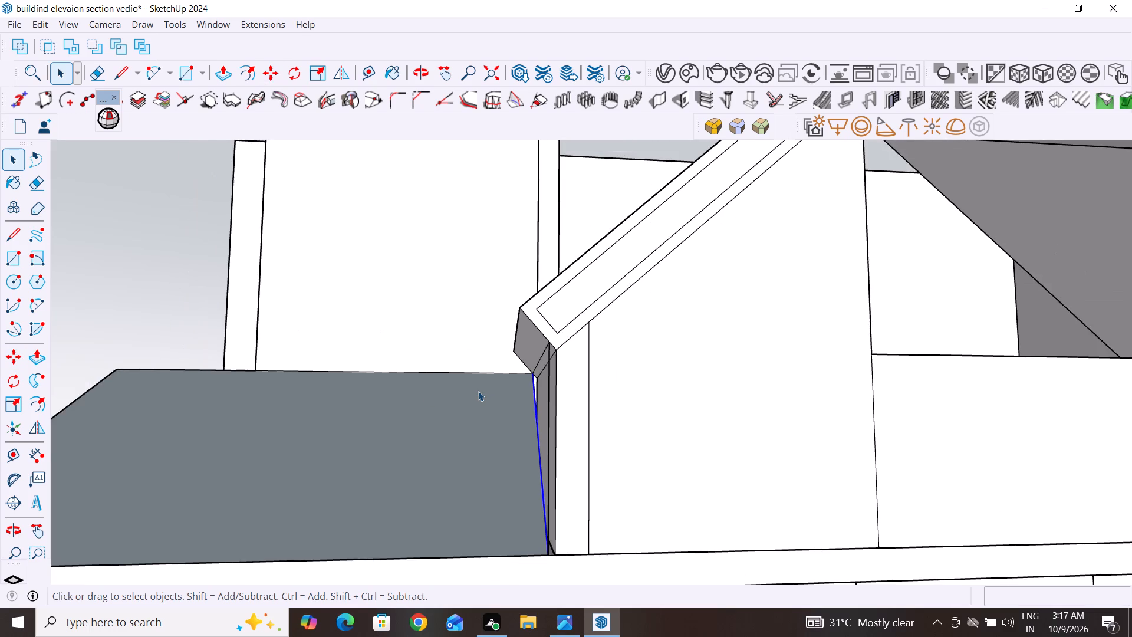
pyautogui.scroll(4, 571, 536)
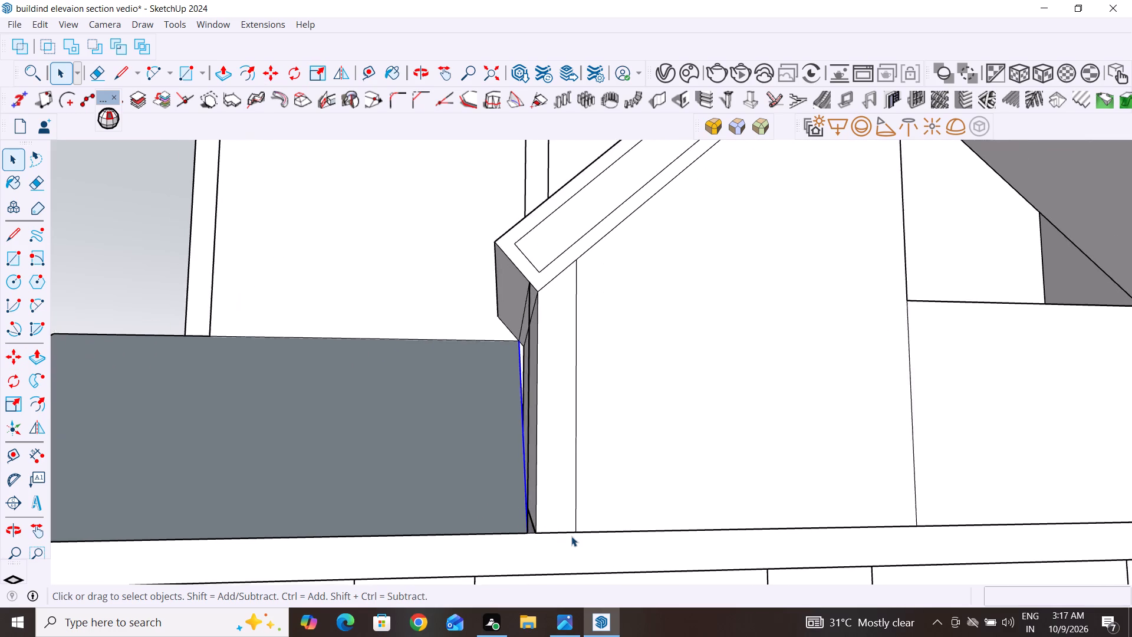
pyautogui.scroll(4, 522, 506)
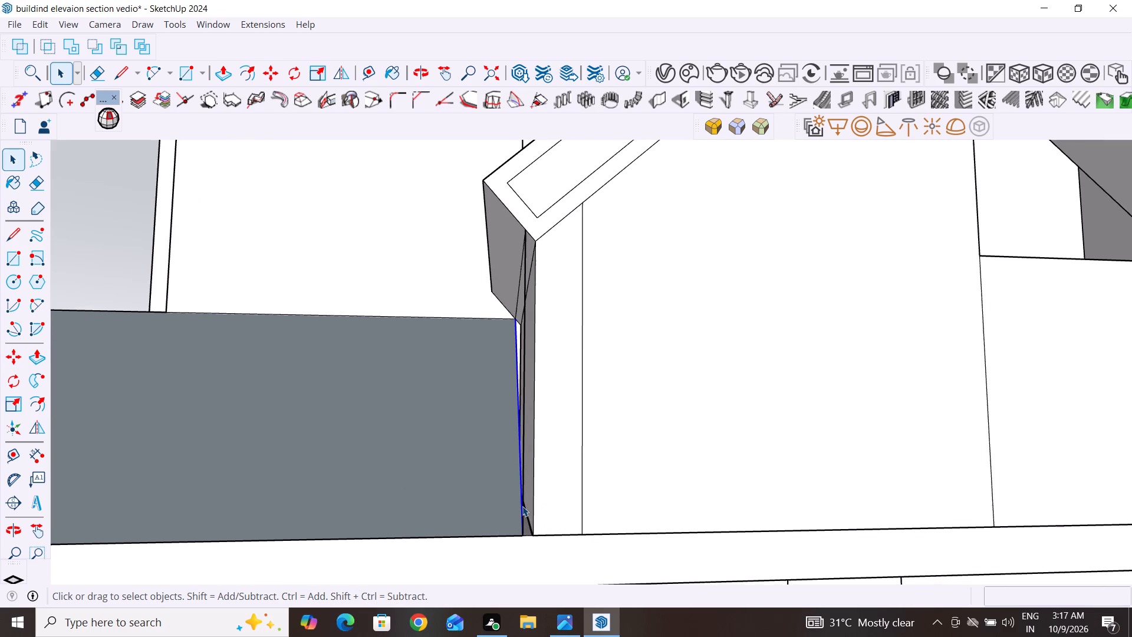
pyautogui.scroll(5, 525, 524)
pyautogui.moveTo(541, 547); pyautogui.dragTo(590, 544, button='middle')
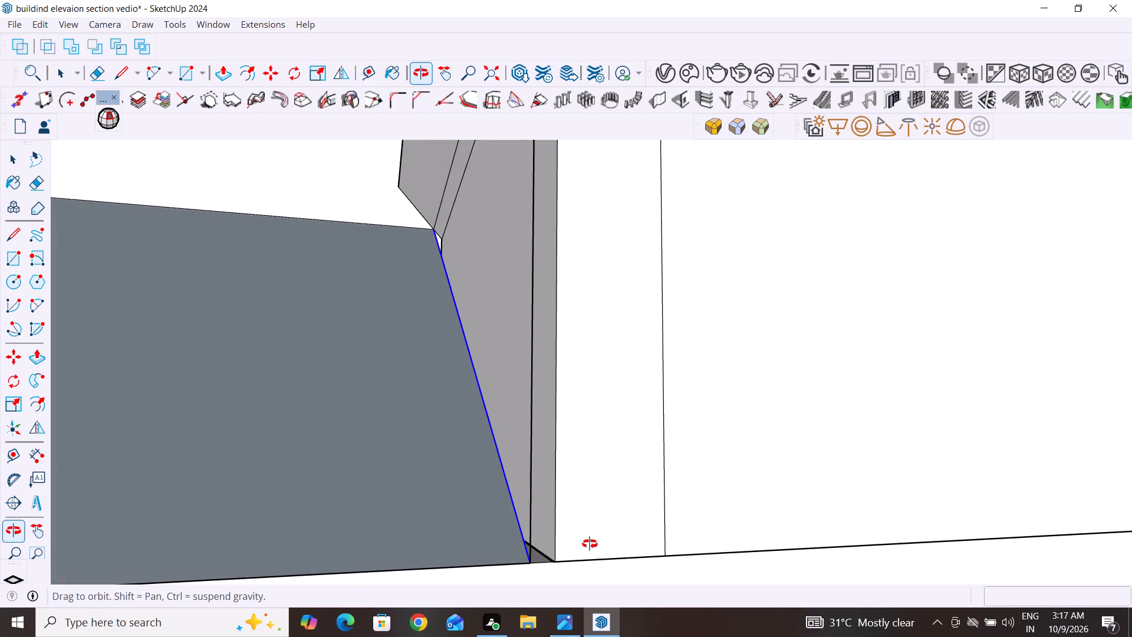
pyautogui.moveTo(590, 544); pyautogui.dragTo(577, 537, button='middle')
pyautogui.click(527, 471)
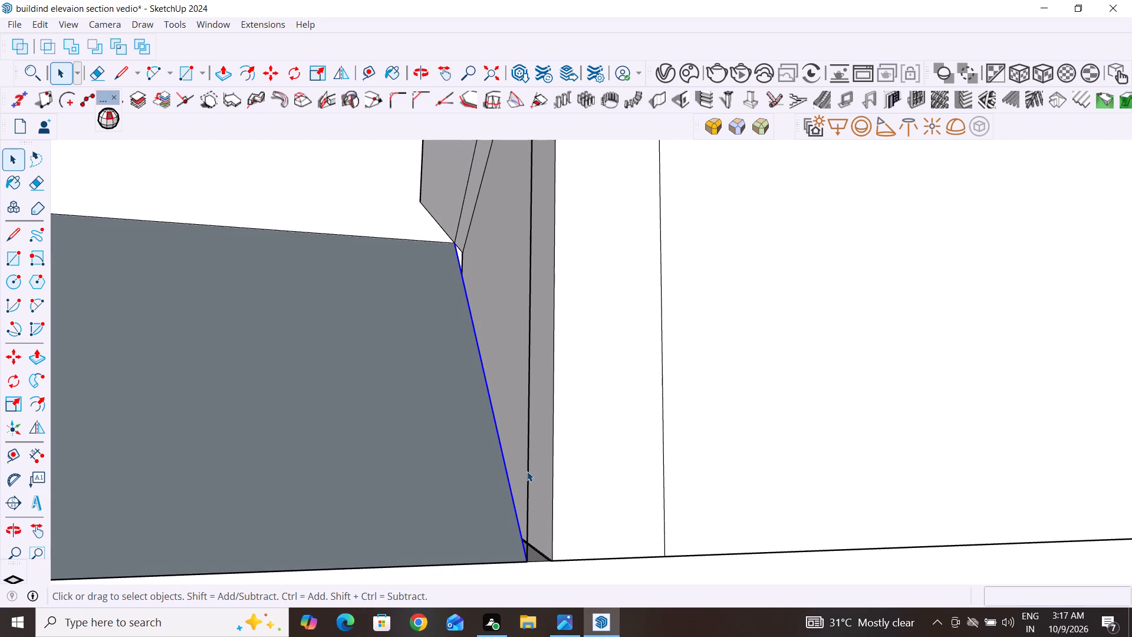
pyautogui.press('Delete')
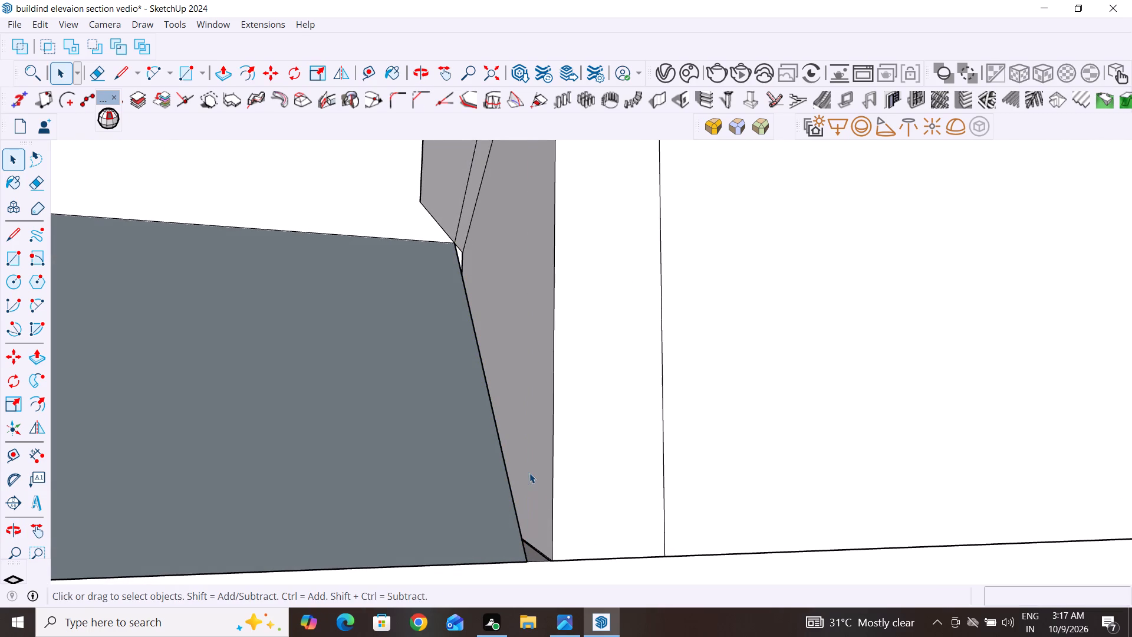
# Move the lean-to roof's side edge about 1 11/16" along the red axis to meet the gable block's side wall.
pyautogui.scroll(-5, 498, 376)
pyautogui.moveTo(584, 500); pyautogui.dragTo(571, 537, button='middle')
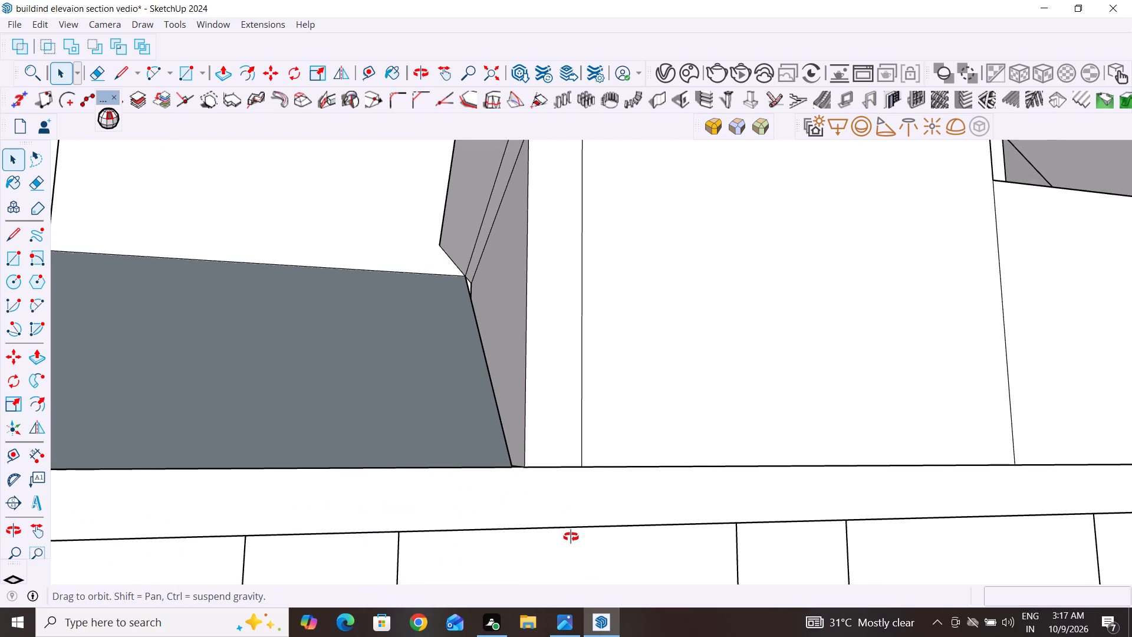
pyautogui.moveTo(571, 537); pyautogui.dragTo(542, 555, button='middle')
pyautogui.scroll(2, 522, 524)
pyautogui.moveTo(537, 527); pyautogui.dragTo(547, 527, button='middle')
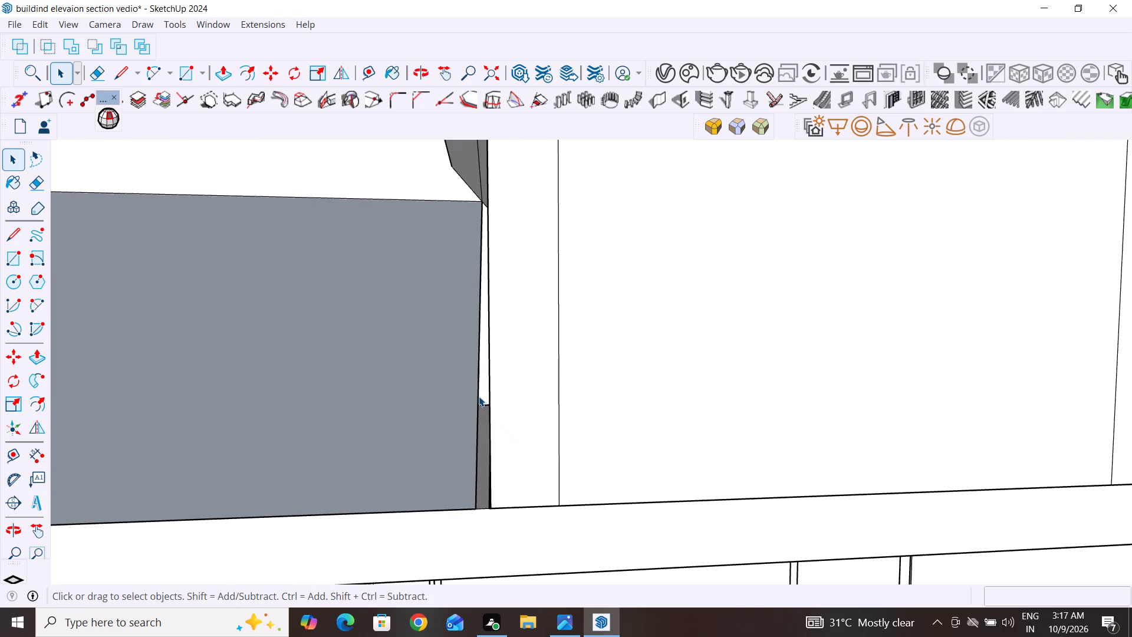
pyautogui.click(479, 396)
pyautogui.press('m')
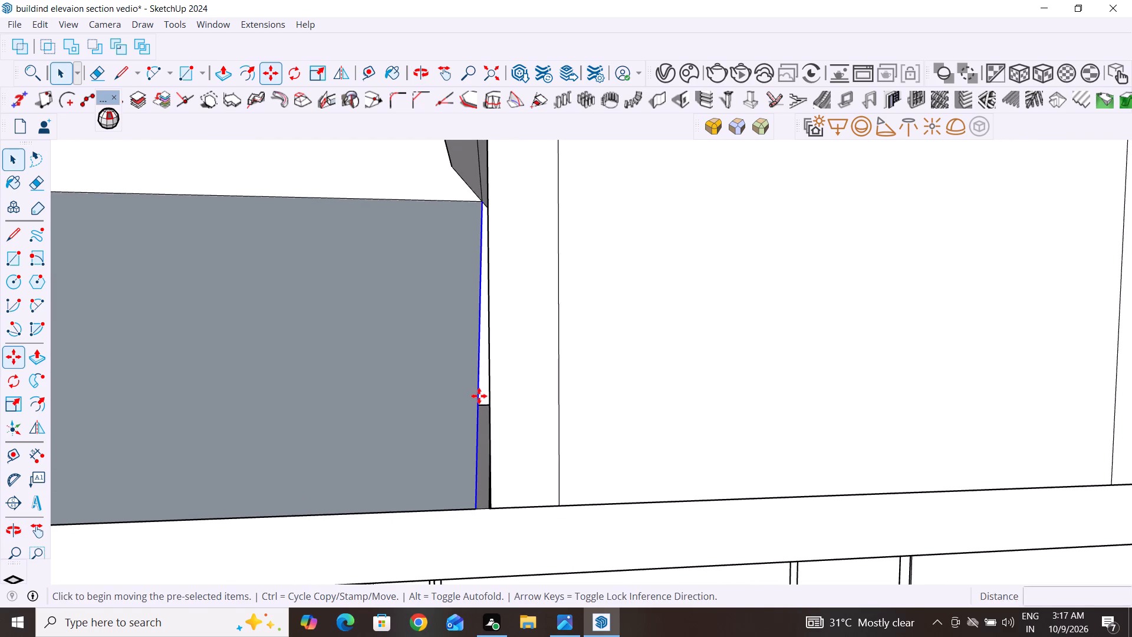
pyautogui.click(479, 396)
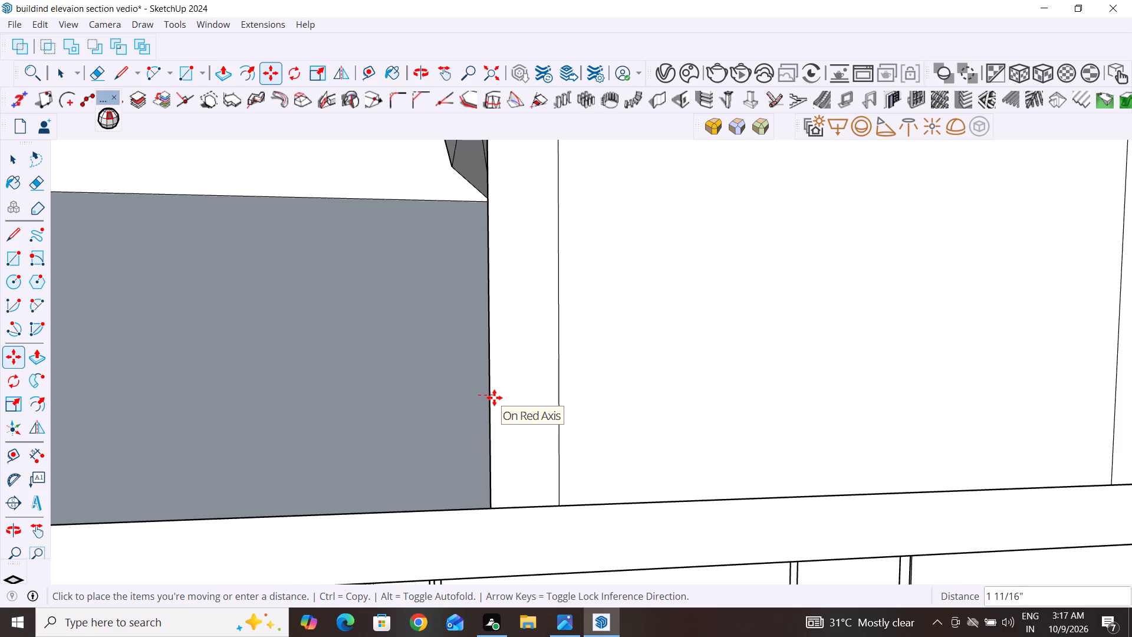
pyautogui.click(494, 398)
pyautogui.scroll(-4, 602, 405)
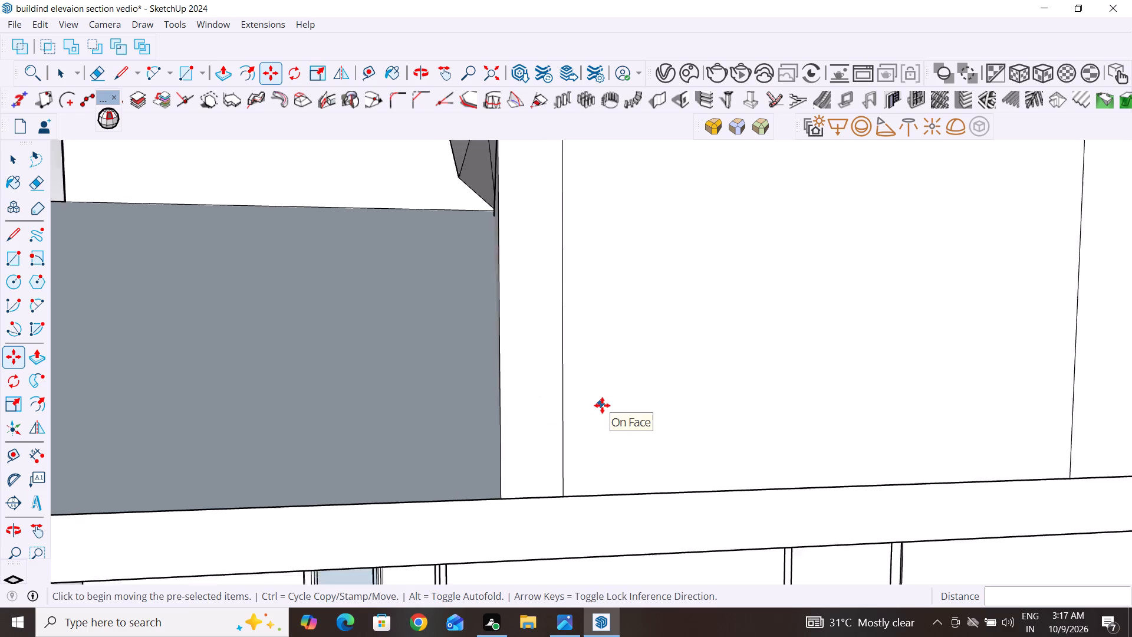
pyautogui.scroll(-2, 602, 405)
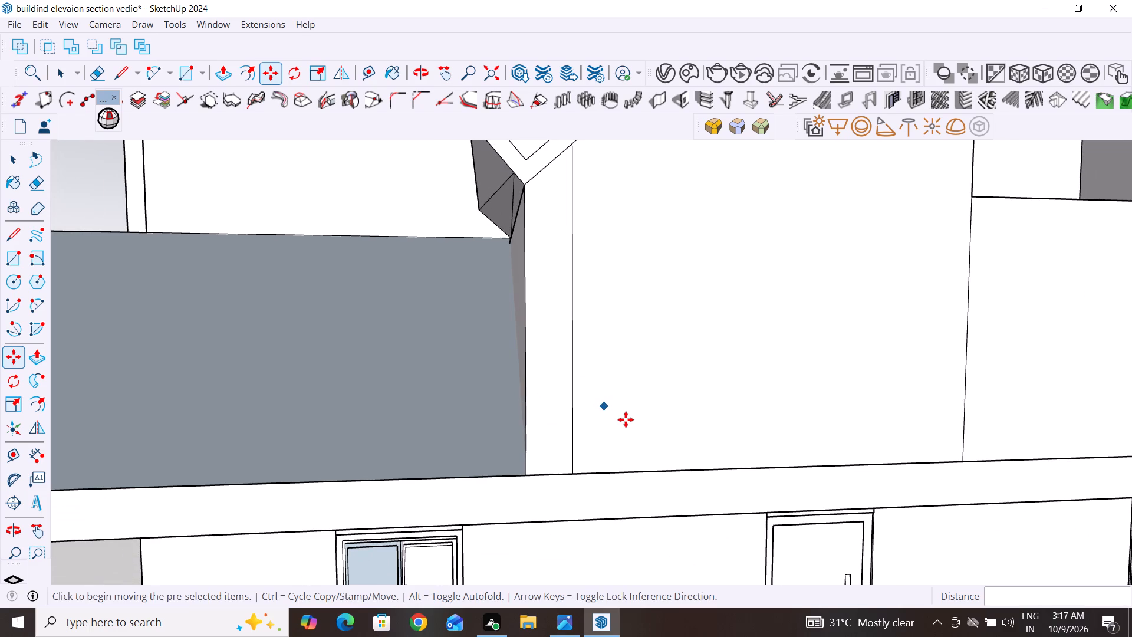
pyautogui.scroll(-4, 580, 388)
pyautogui.scroll(-3, 409, 421)
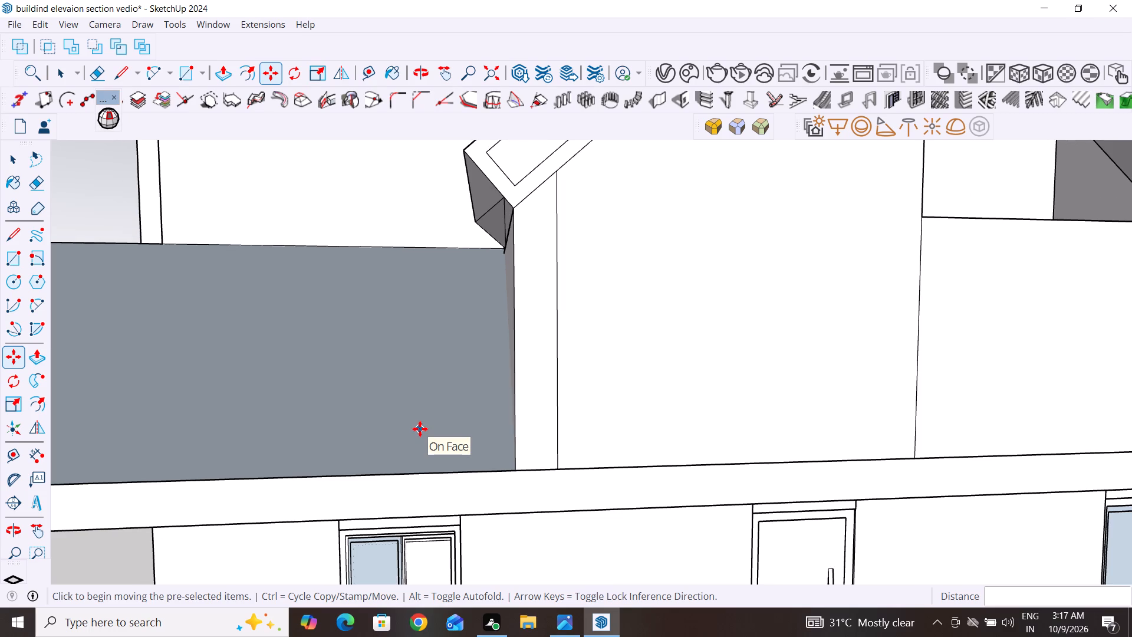
pyautogui.click(11, 163)
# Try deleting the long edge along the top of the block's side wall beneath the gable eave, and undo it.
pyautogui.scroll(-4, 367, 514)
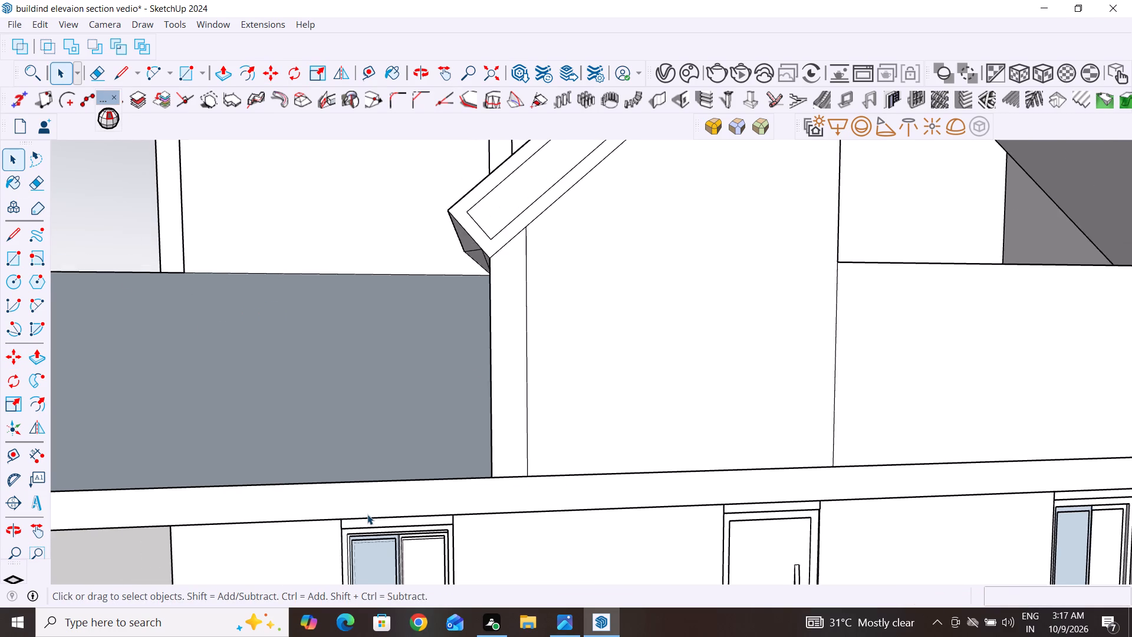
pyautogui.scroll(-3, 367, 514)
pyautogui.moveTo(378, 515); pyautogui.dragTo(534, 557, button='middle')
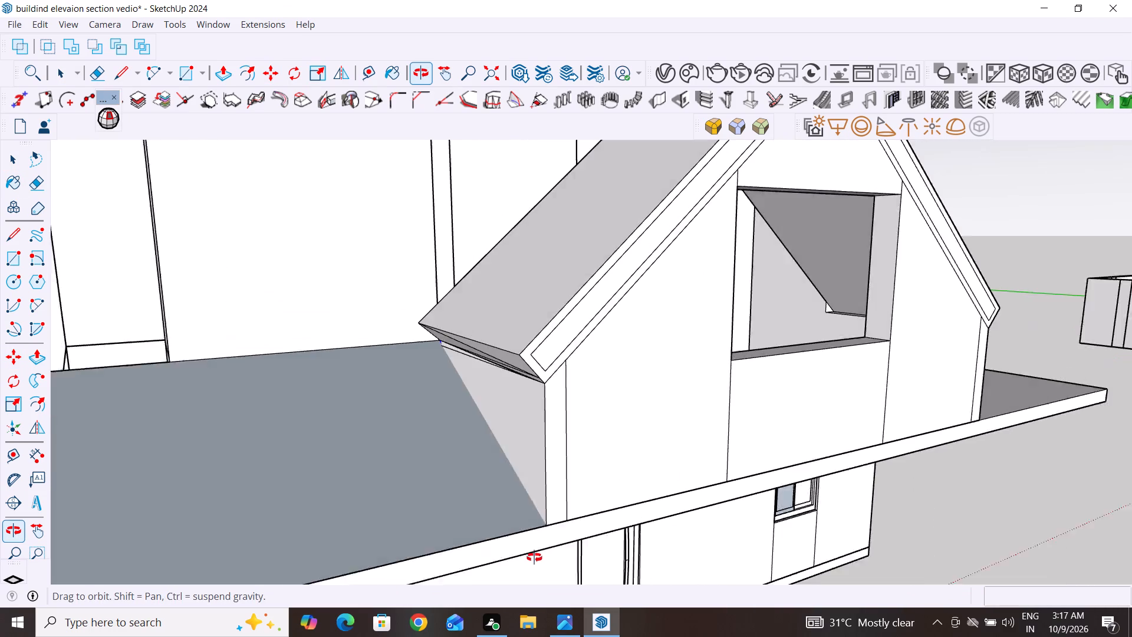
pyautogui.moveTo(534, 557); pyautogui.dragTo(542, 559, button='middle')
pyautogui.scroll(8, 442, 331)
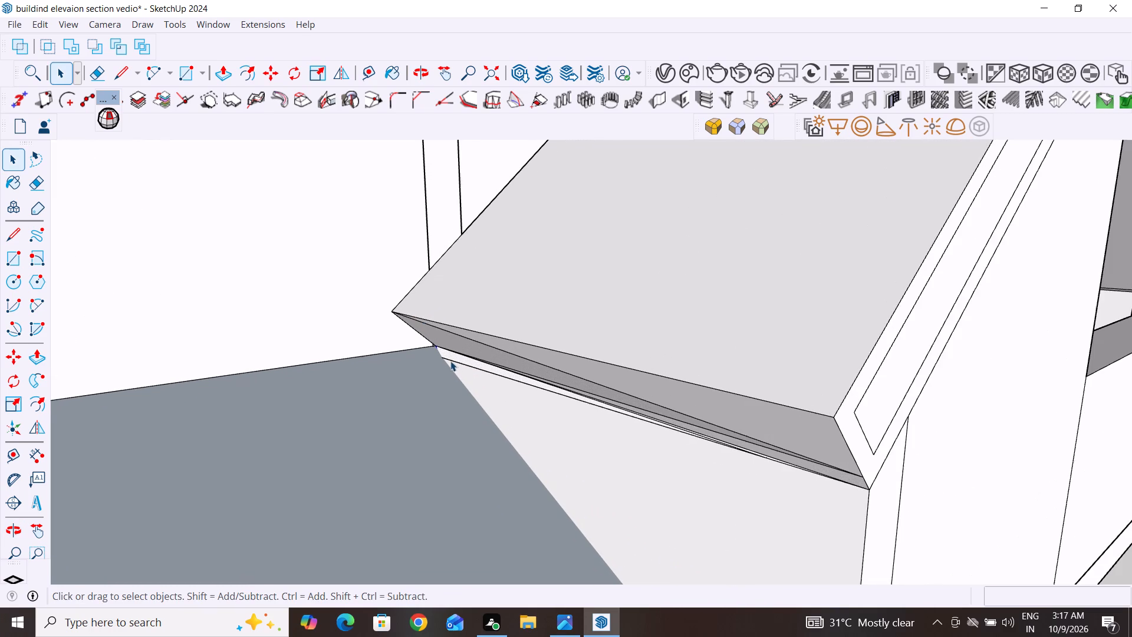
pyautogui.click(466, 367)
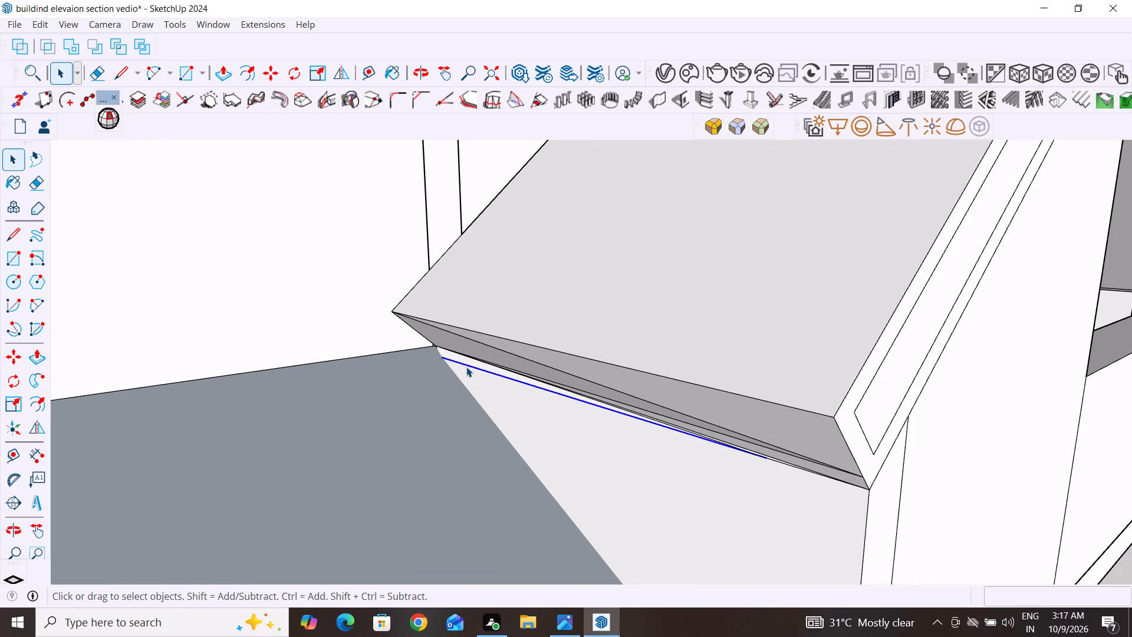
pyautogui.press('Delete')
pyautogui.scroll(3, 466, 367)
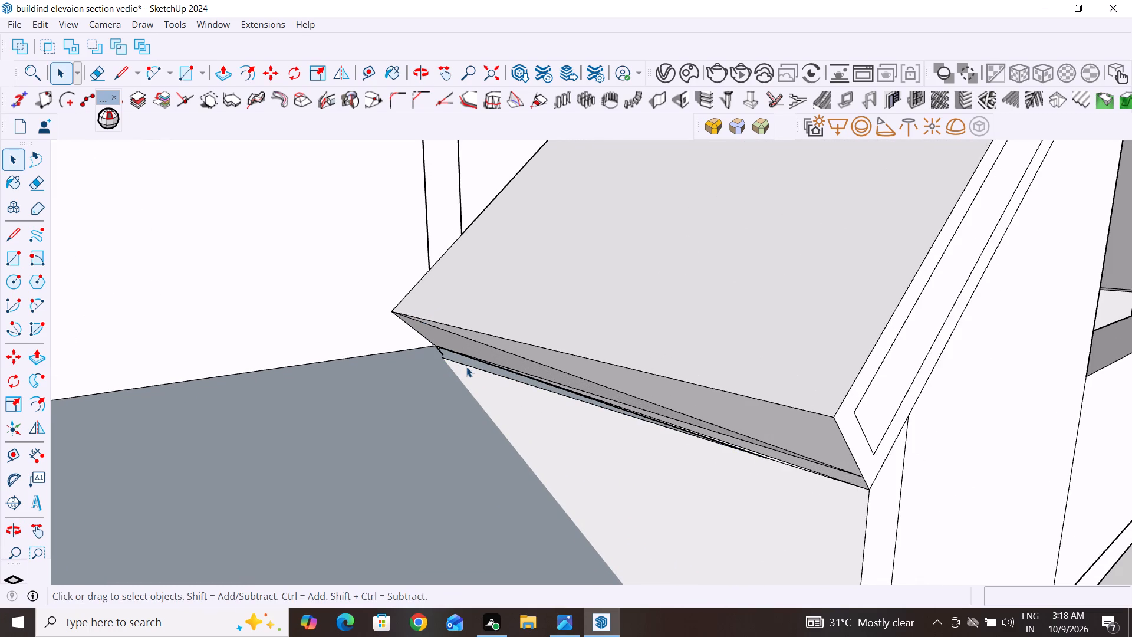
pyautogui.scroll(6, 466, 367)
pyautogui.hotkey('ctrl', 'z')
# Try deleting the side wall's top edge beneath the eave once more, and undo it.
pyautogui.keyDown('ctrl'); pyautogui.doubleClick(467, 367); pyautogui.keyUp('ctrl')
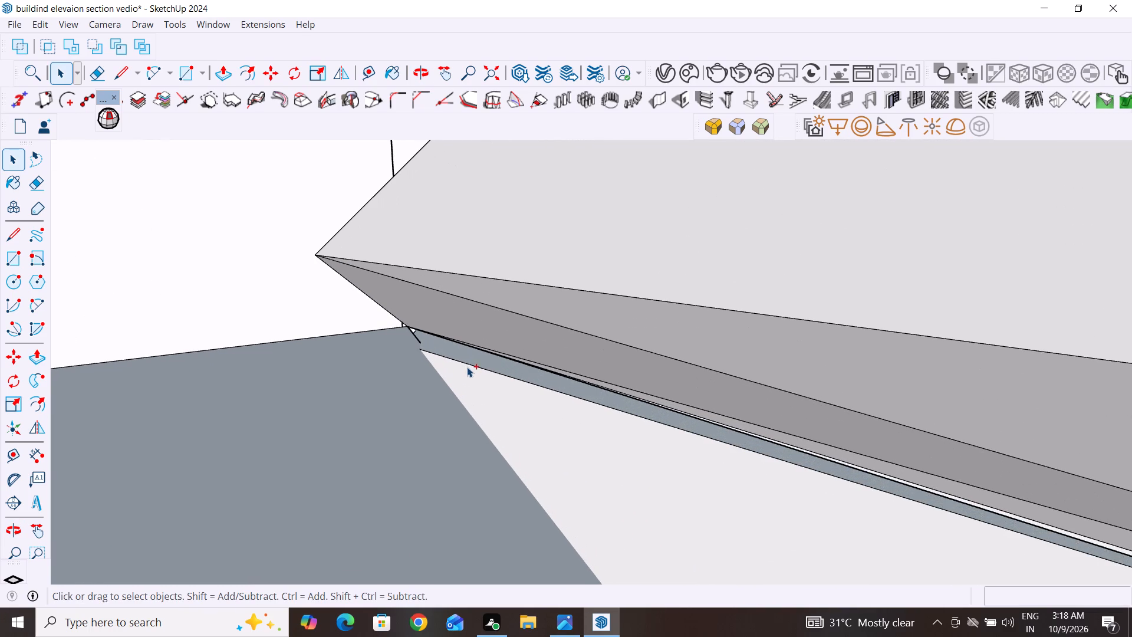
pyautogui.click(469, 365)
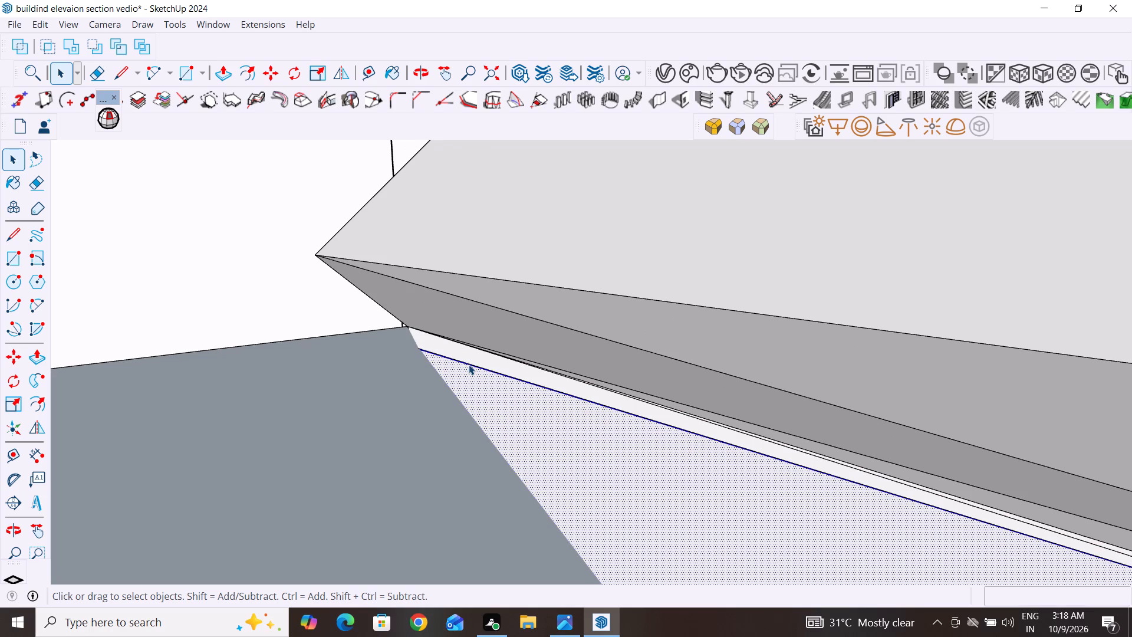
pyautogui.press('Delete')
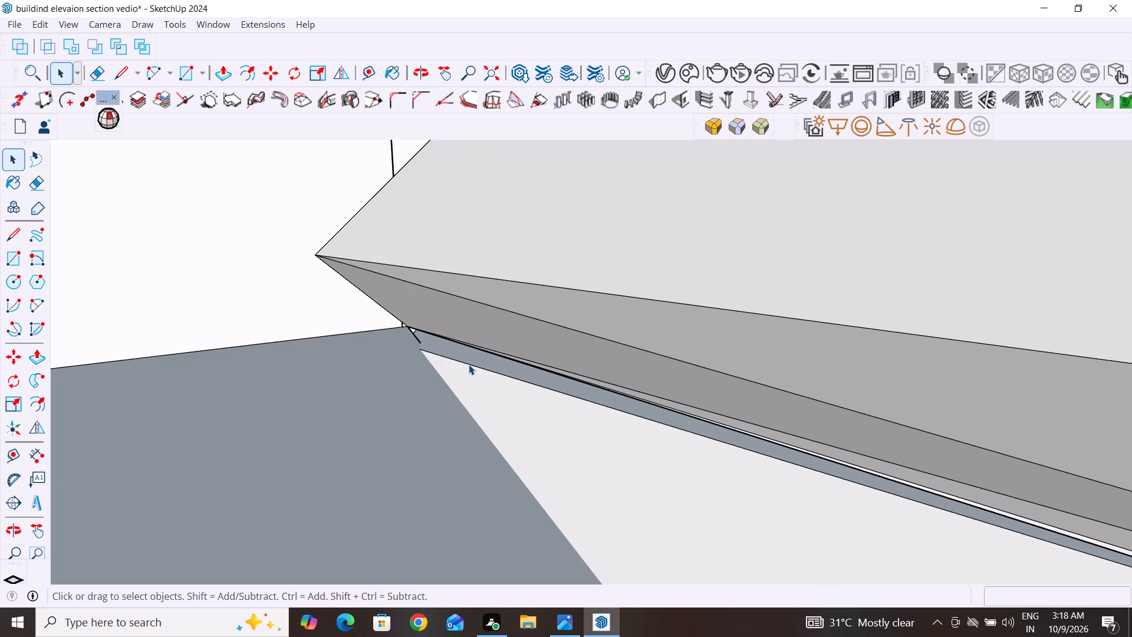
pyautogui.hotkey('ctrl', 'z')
# Delete the two long diagonal edges running across the gable eave's end and underside above the block's side wall.
pyautogui.scroll(7, 141, 619)
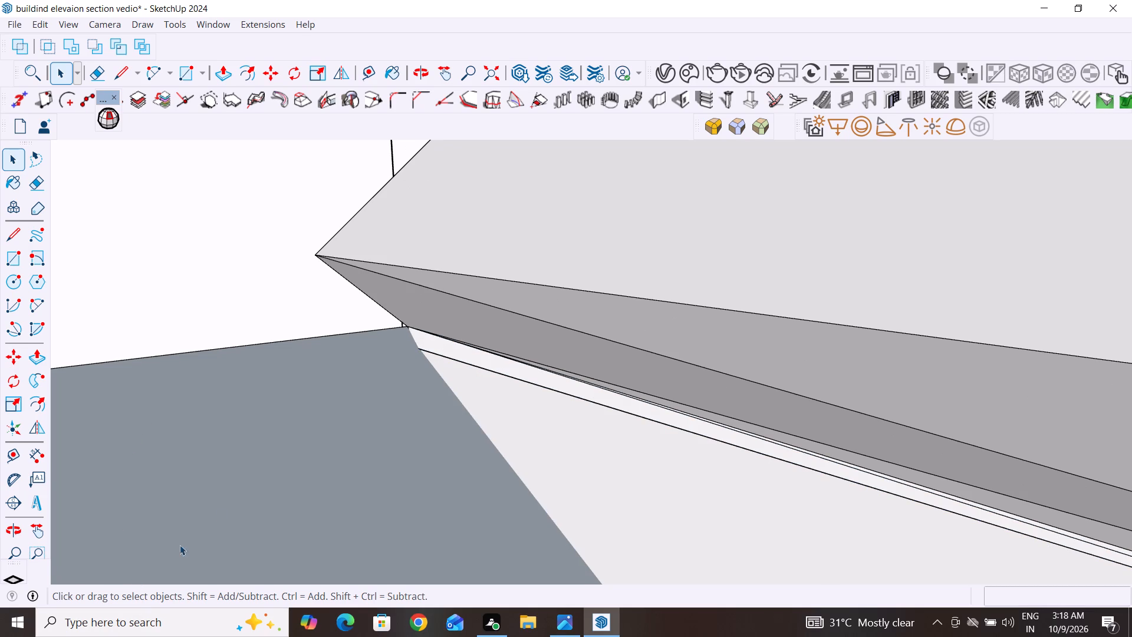
pyautogui.scroll(-10, 334, 452)
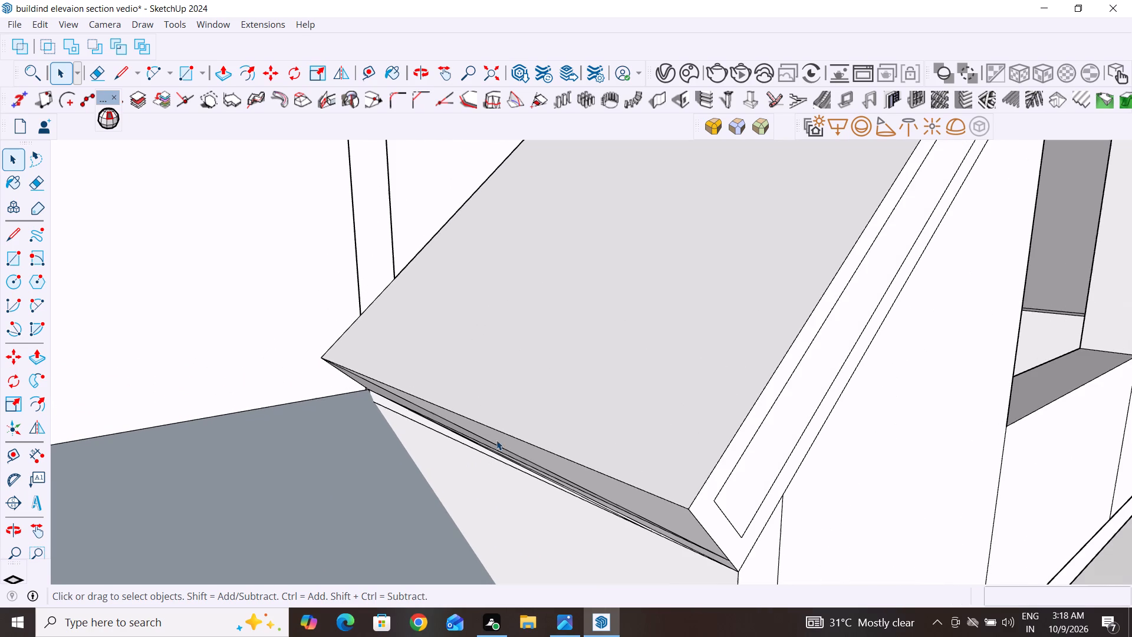
pyautogui.moveTo(564, 392); pyautogui.dragTo(647, 264, button='middle')
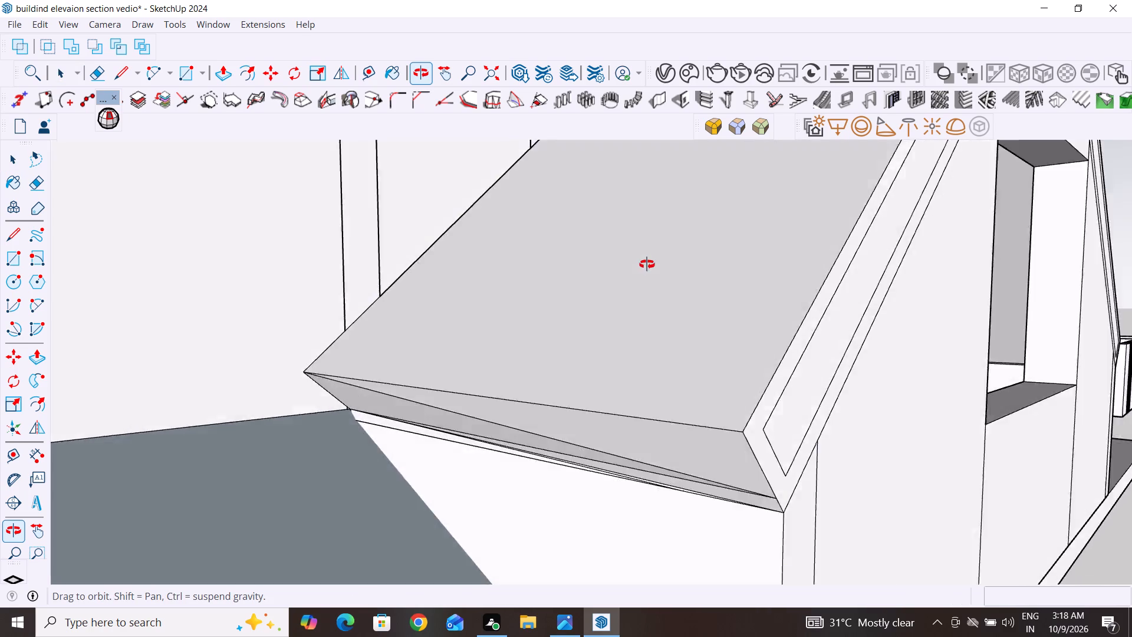
pyautogui.moveTo(647, 264); pyautogui.dragTo(653, 259, button='middle')
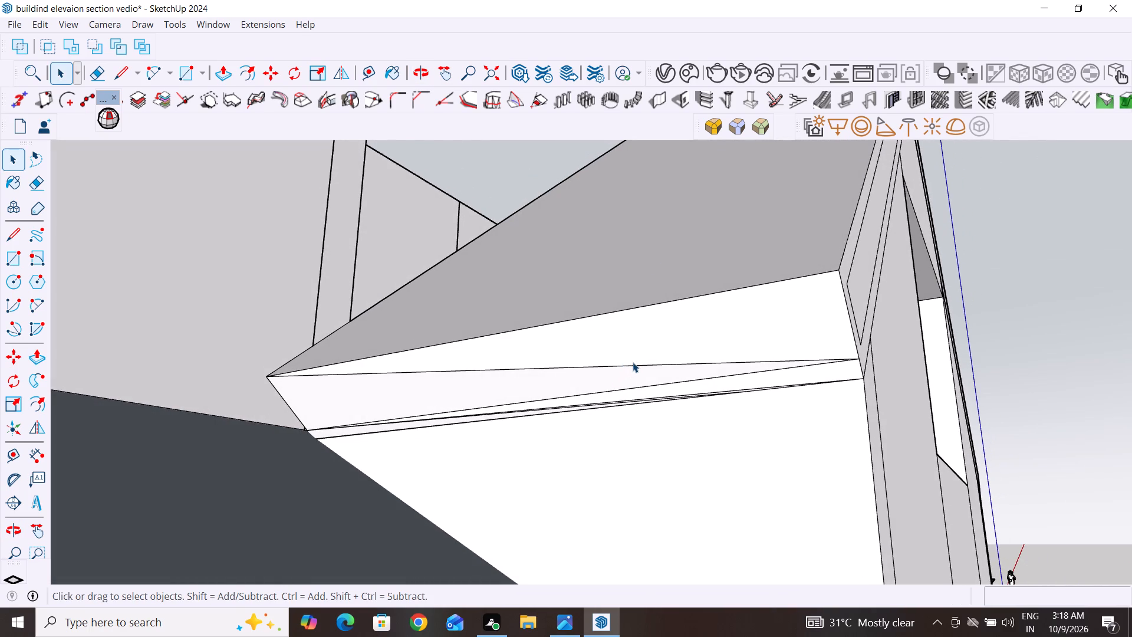
pyautogui.click(633, 366)
pyautogui.press('Delete')
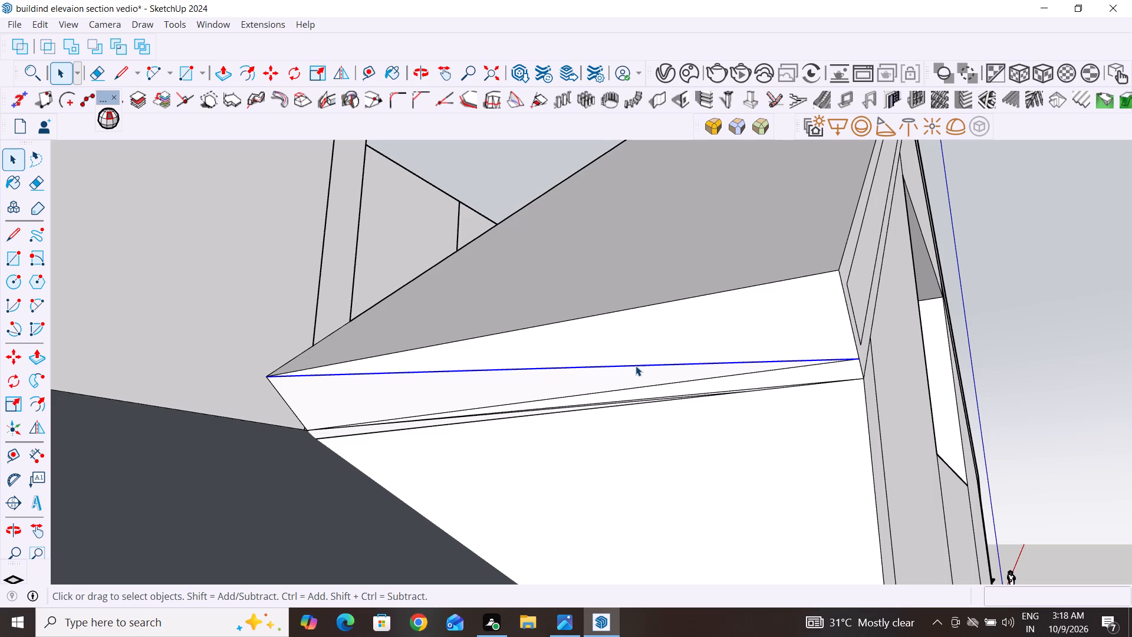
pyautogui.click(615, 392)
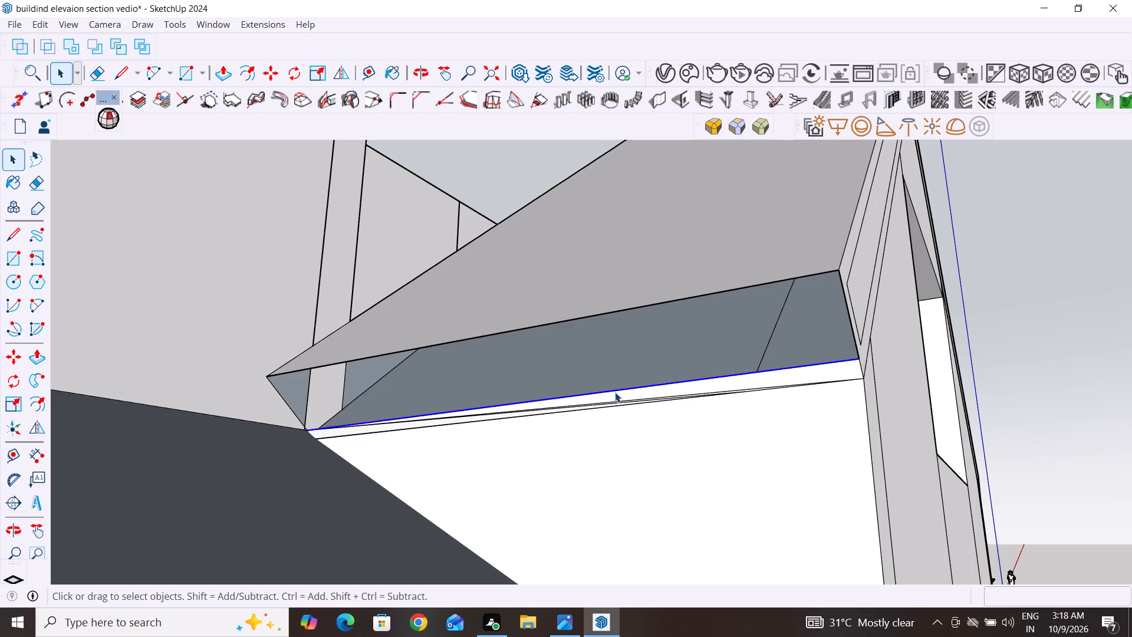
pyautogui.press('Delete')
# Delete the leftover long edges running along the top of the gable block's side wall beneath the open eave.
pyautogui.click(354, 426)
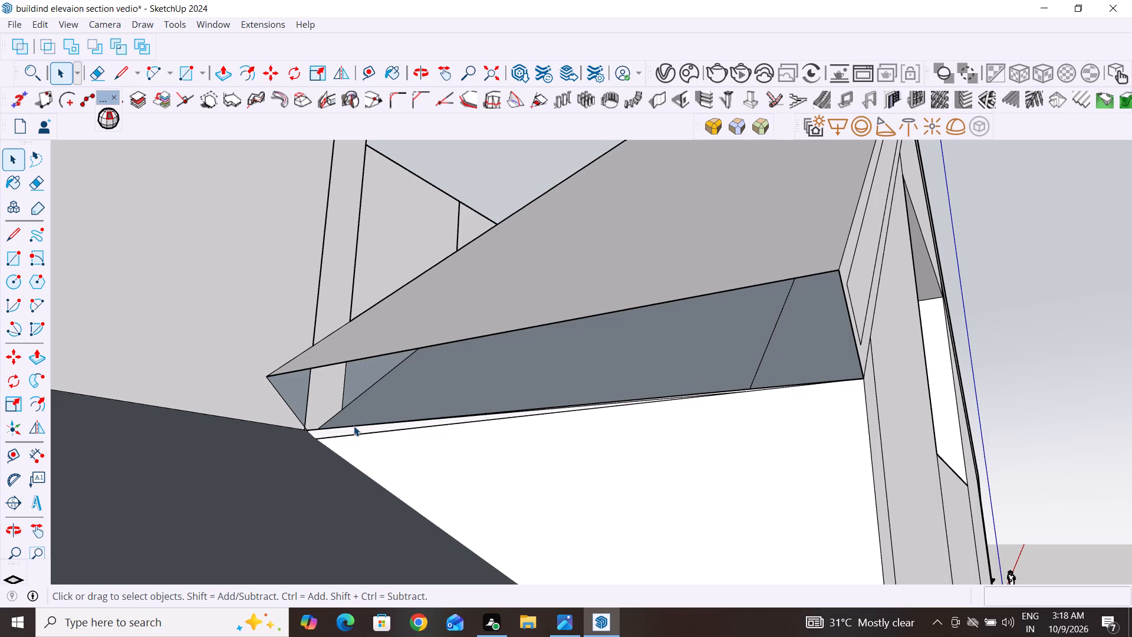
pyautogui.press('Delete')
pyautogui.click(339, 430)
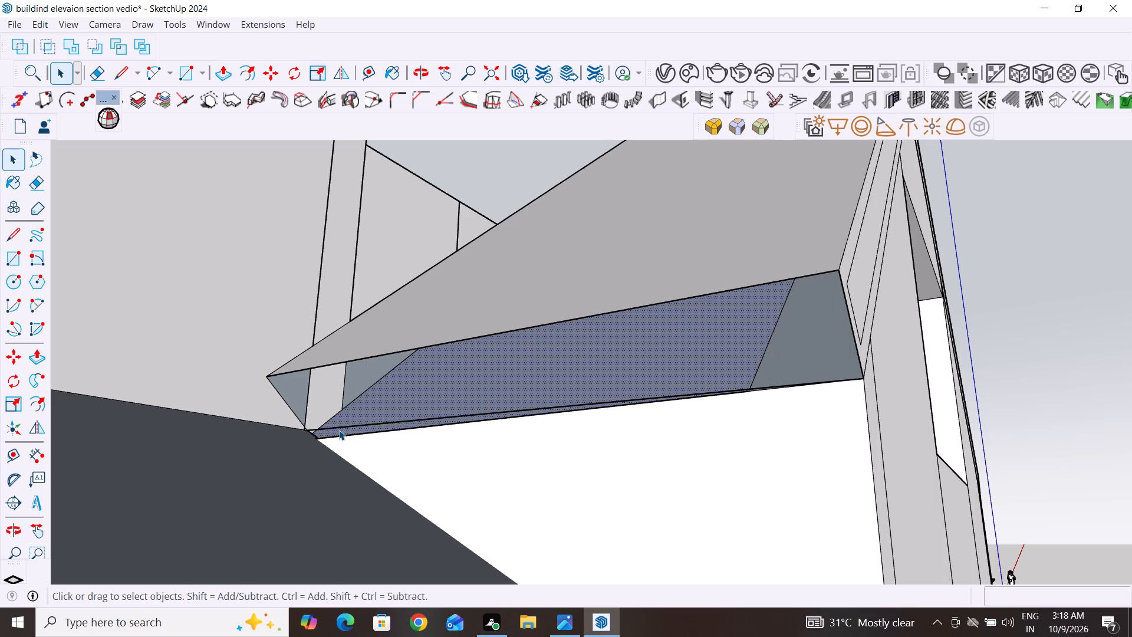
pyautogui.click(1031, 342)
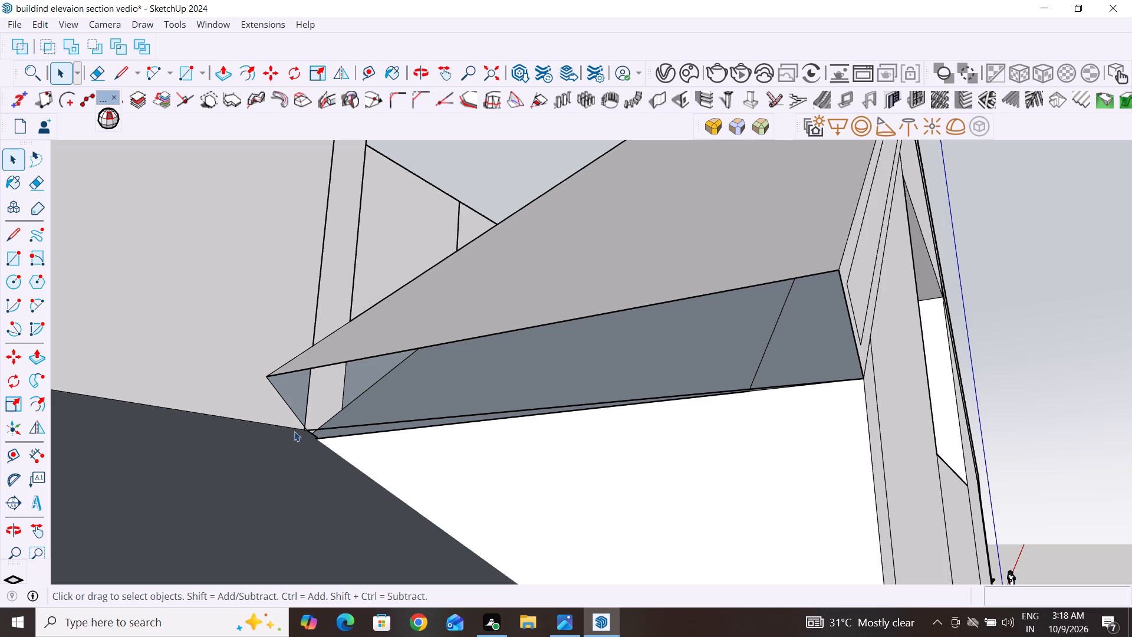
pyautogui.click(320, 430)
pyautogui.press('Delete')
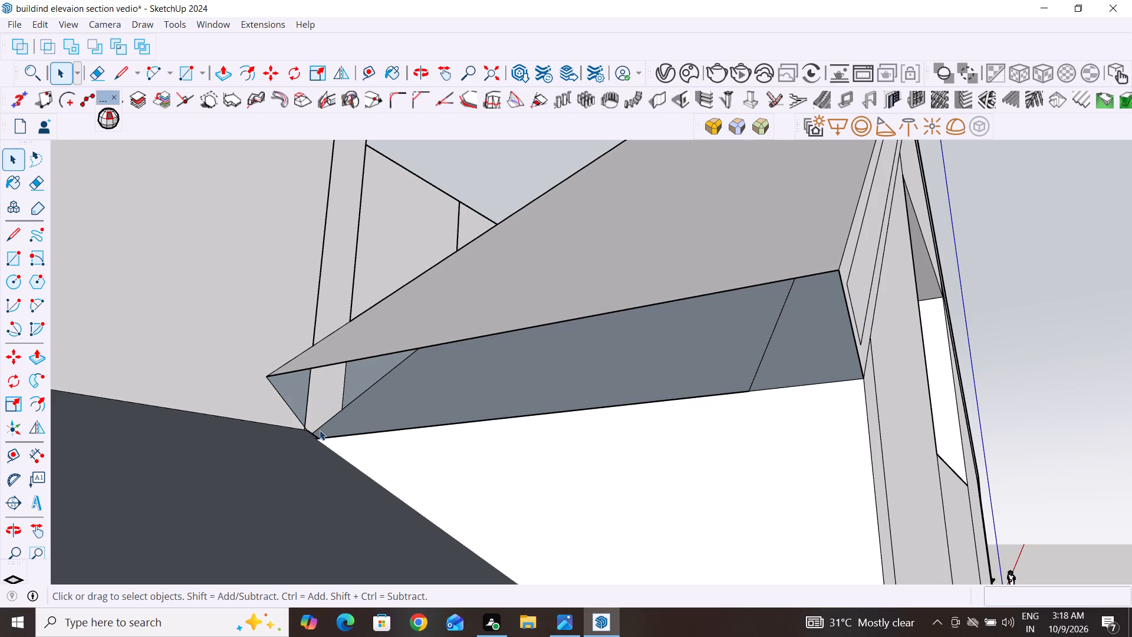
# Examine where the lean-to roof's sloping side edge meets the gable block's side wall and the open eave above it.
pyautogui.scroll(13, 315, 439)
pyautogui.moveTo(316, 444); pyautogui.dragTo(200, 484, button='middle')
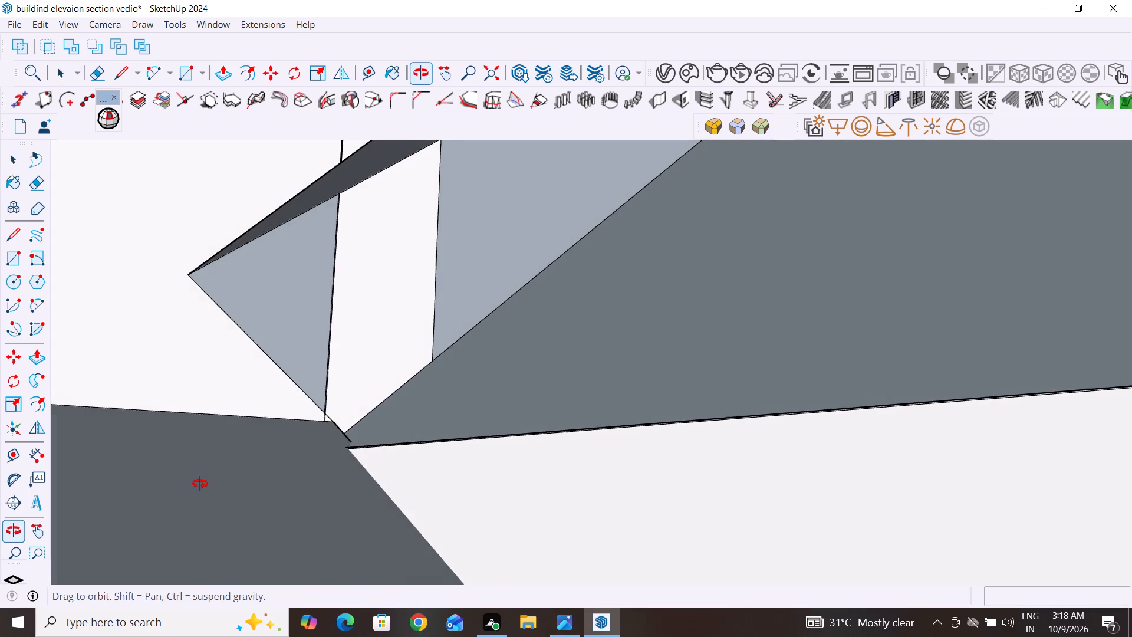
pyautogui.moveTo(200, 484); pyautogui.dragTo(181, 499, button='middle')
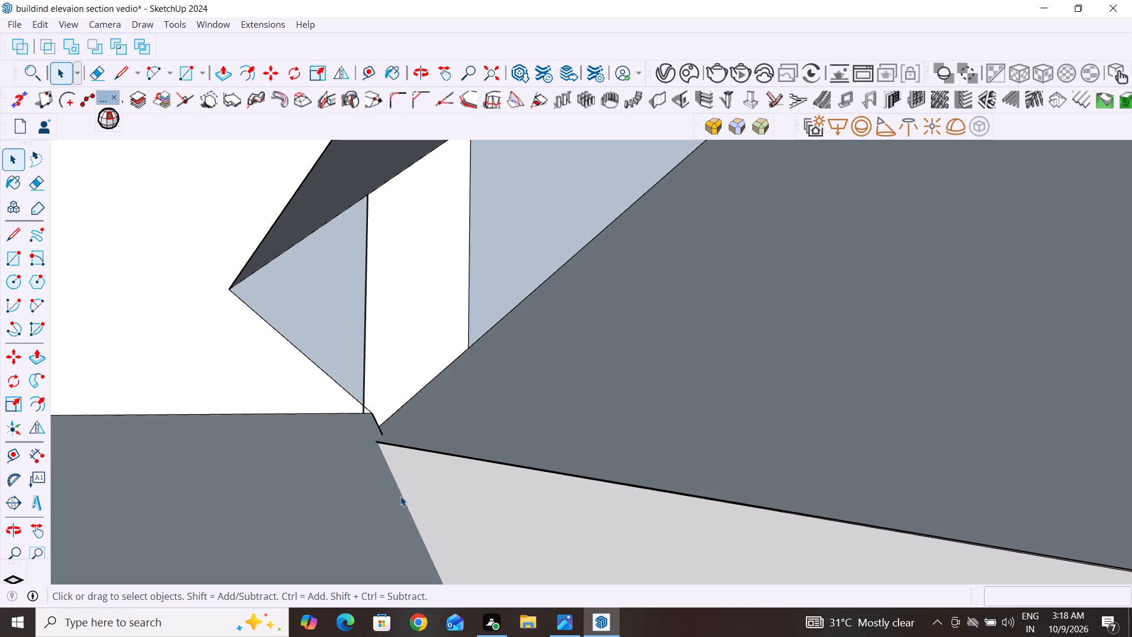
pyautogui.click(400, 496)
pyautogui.scroll(-14, 391, 472)
pyautogui.scroll(-5, 315, 466)
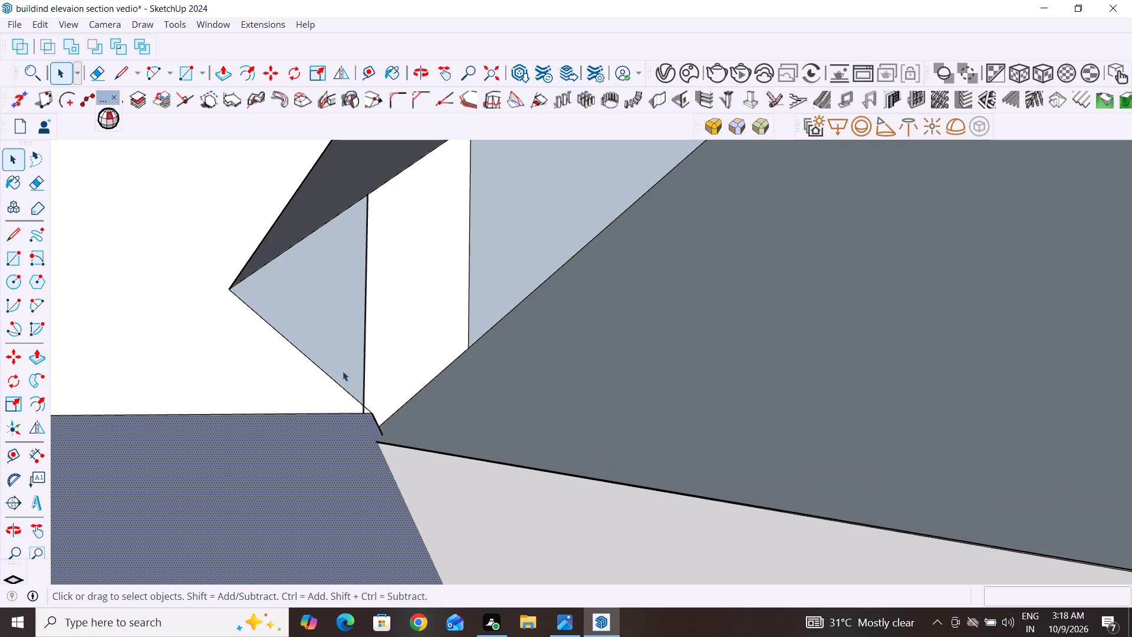
pyautogui.scroll(-14, 365, 317)
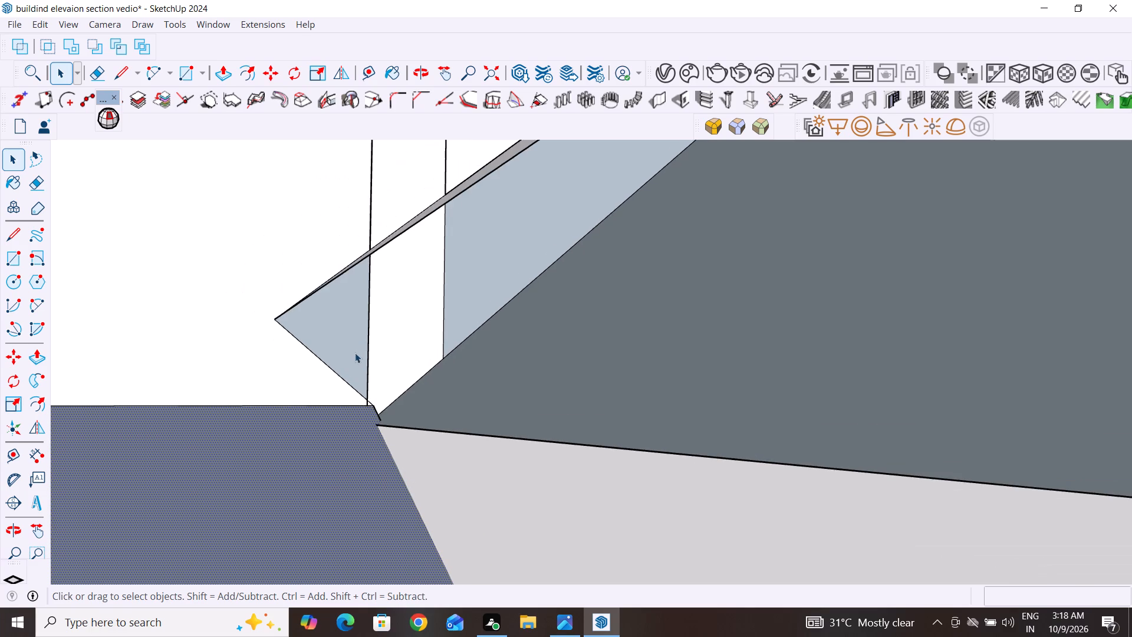
pyautogui.scroll(-10, 354, 353)
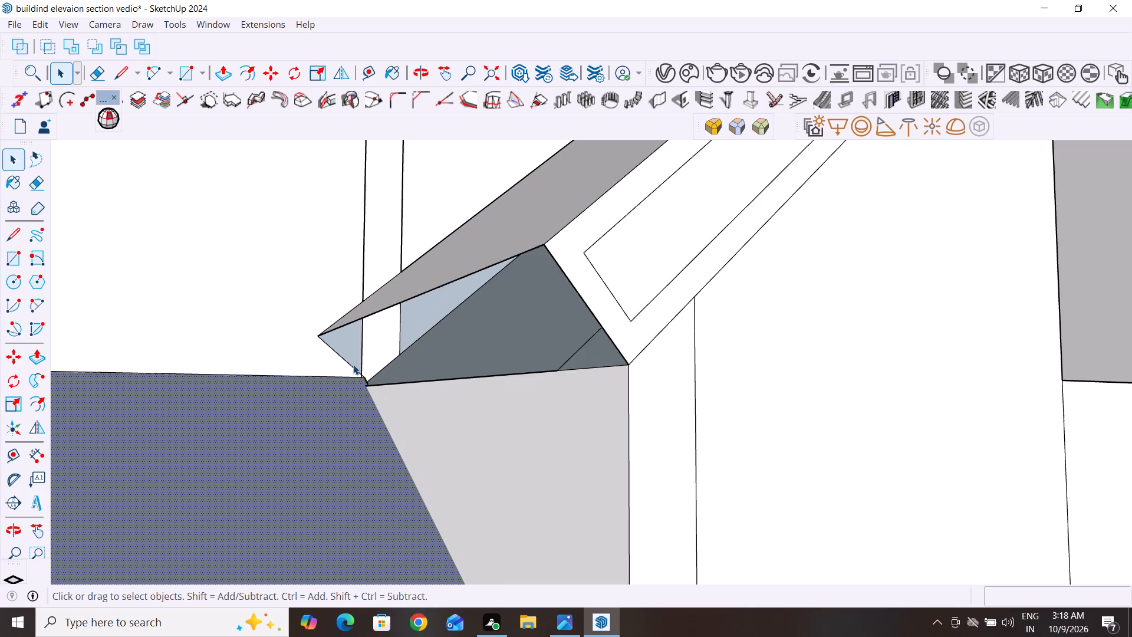
pyautogui.scroll(-8, 353, 365)
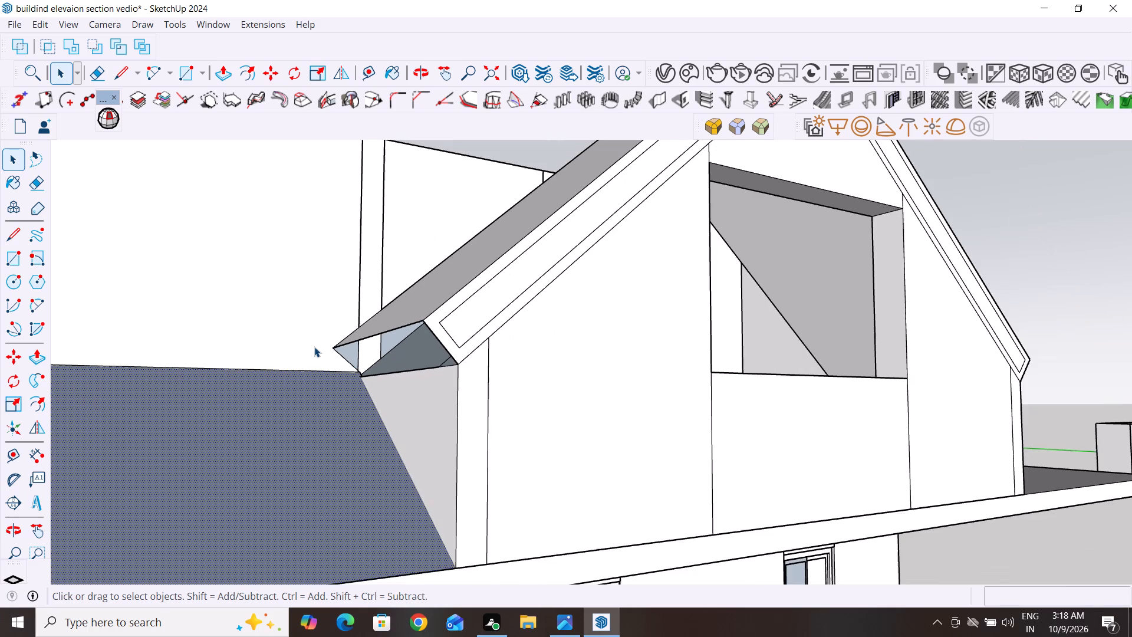
pyautogui.scroll(-3, 314, 347)
pyautogui.click(957, 307)
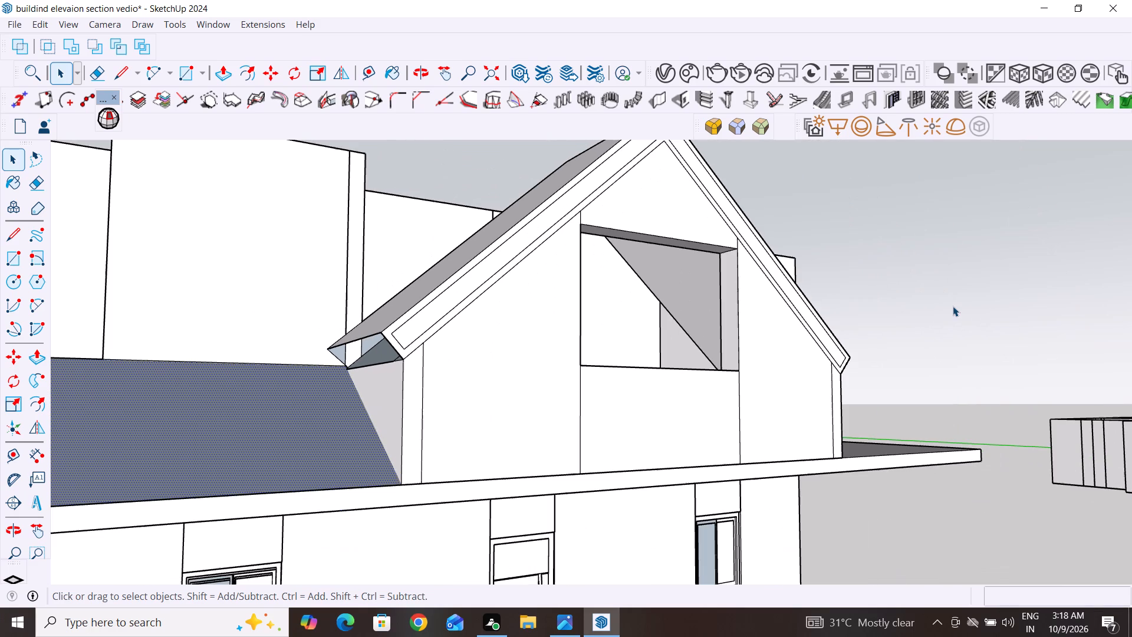
pyautogui.scroll(4, 392, 482)
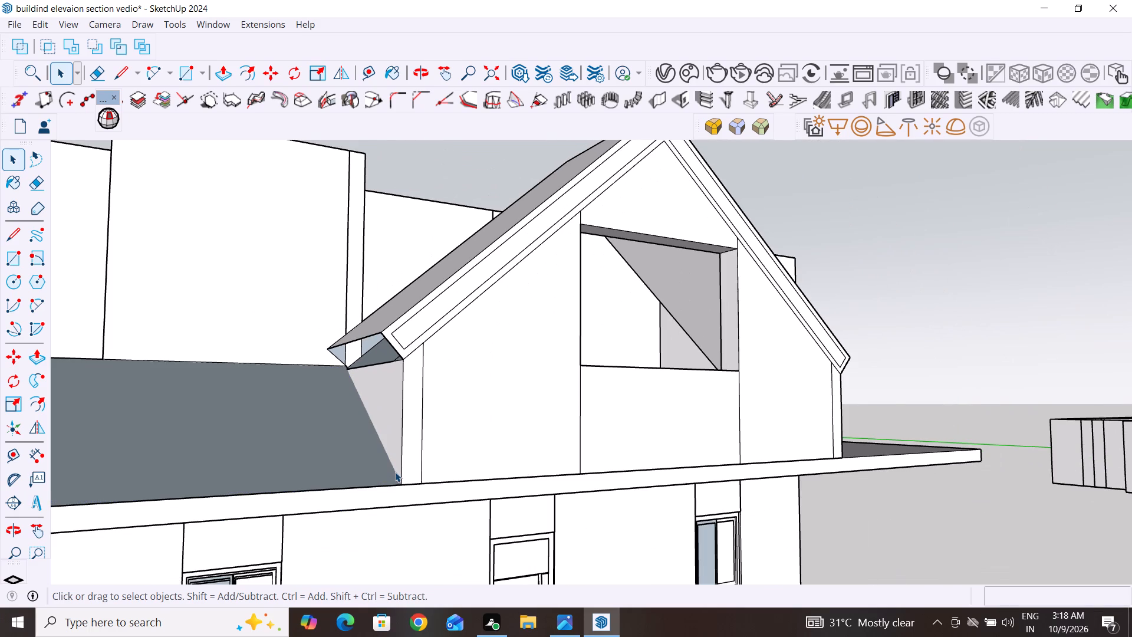
pyautogui.click(394, 471)
pyautogui.click(394, 467)
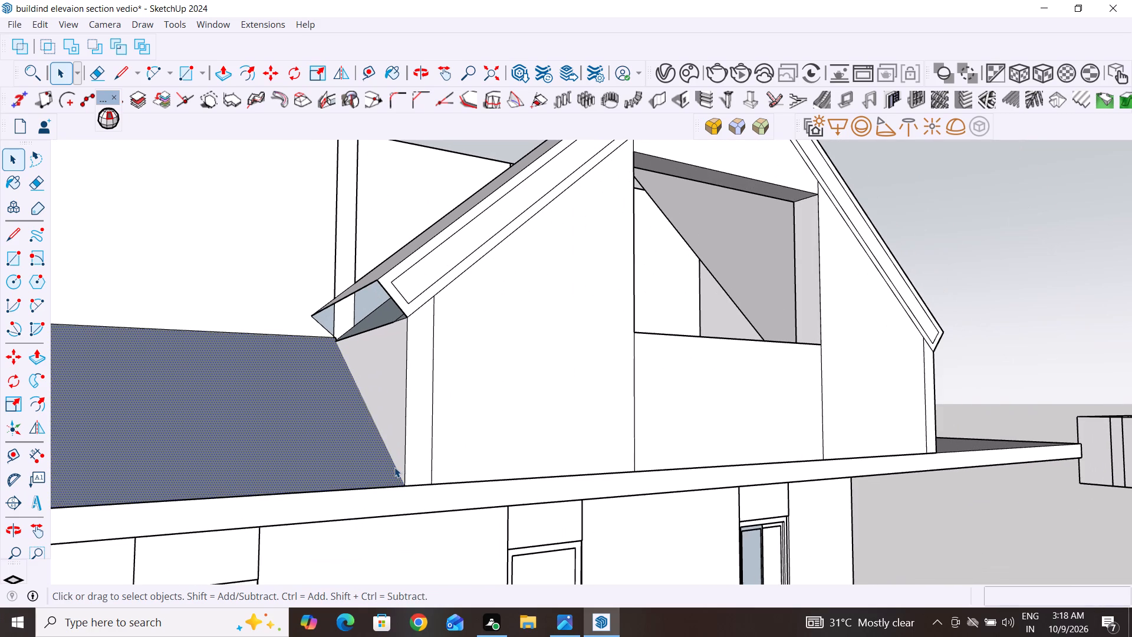
pyautogui.click(396, 459)
pyautogui.click(387, 458)
pyautogui.click(387, 450)
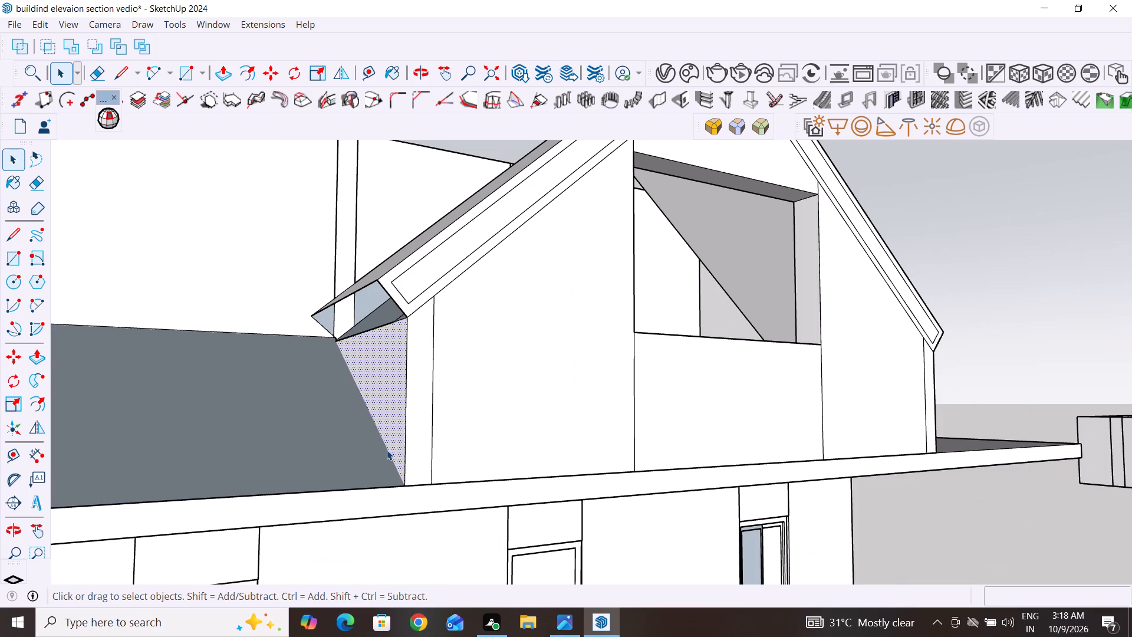
pyautogui.click(384, 446)
# Draw a vertical rectangle about 5' 9 3/16" by 7 11/16" from the eave's front upper corner to the lean-to roof's top corner.
pyautogui.scroll(4, 334, 281)
pyautogui.scroll(10, 312, 327)
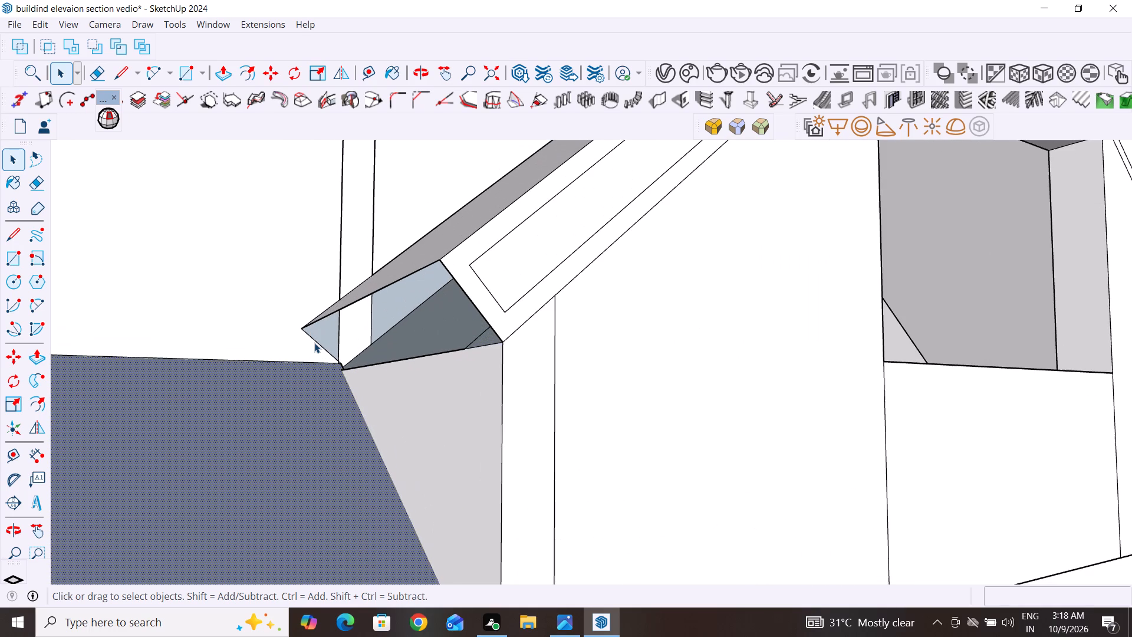
pyautogui.click(14, 257)
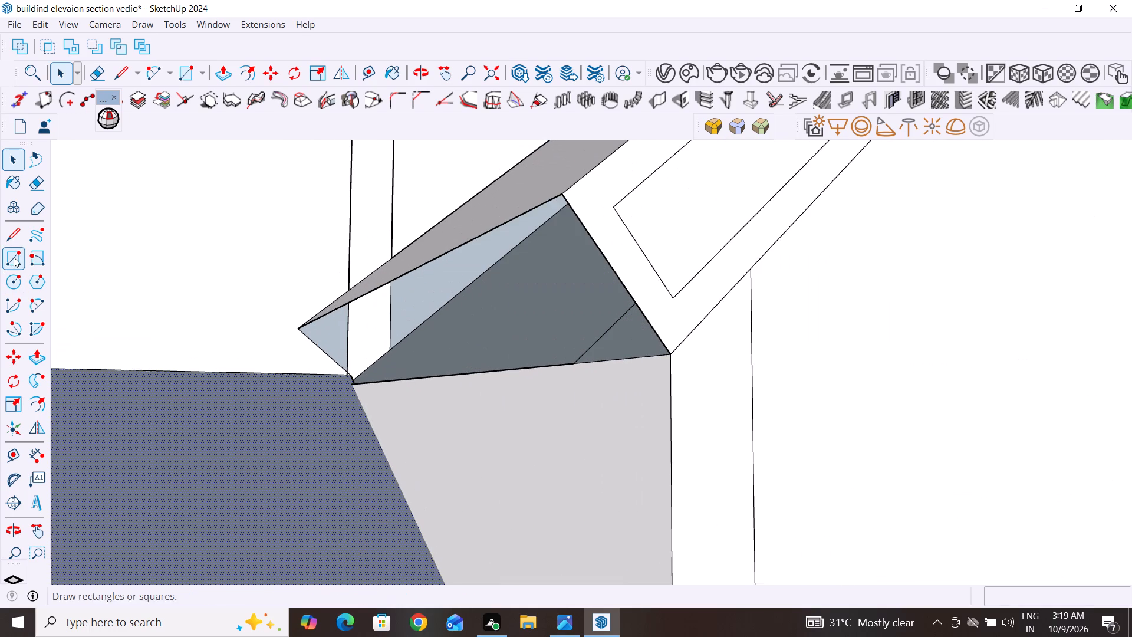
pyautogui.click(669, 356)
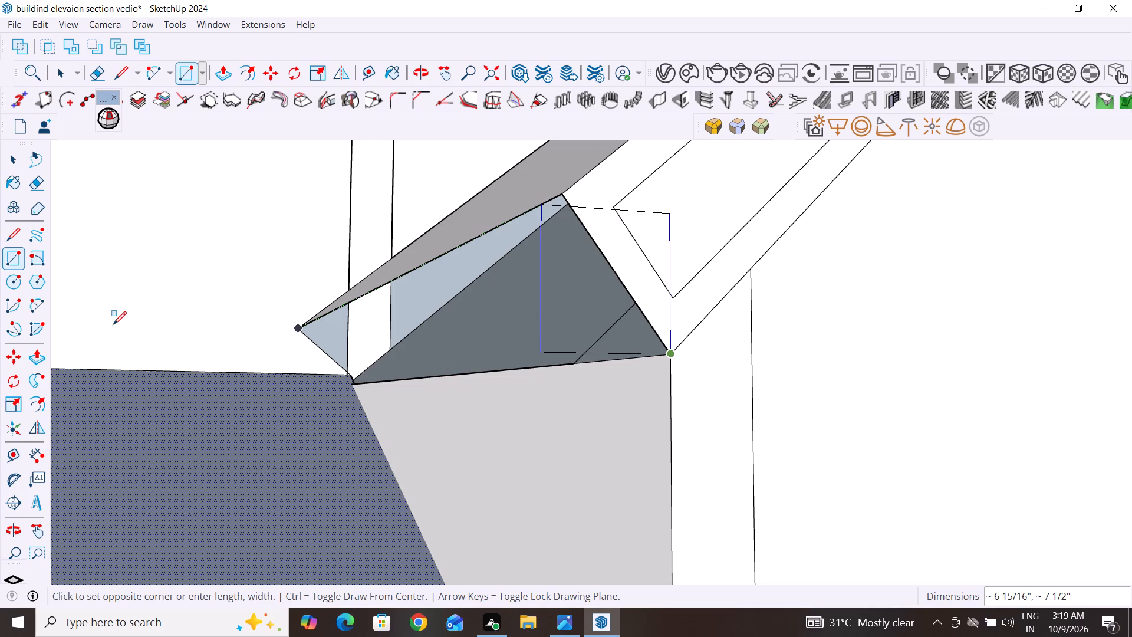
pyautogui.click(14, 256)
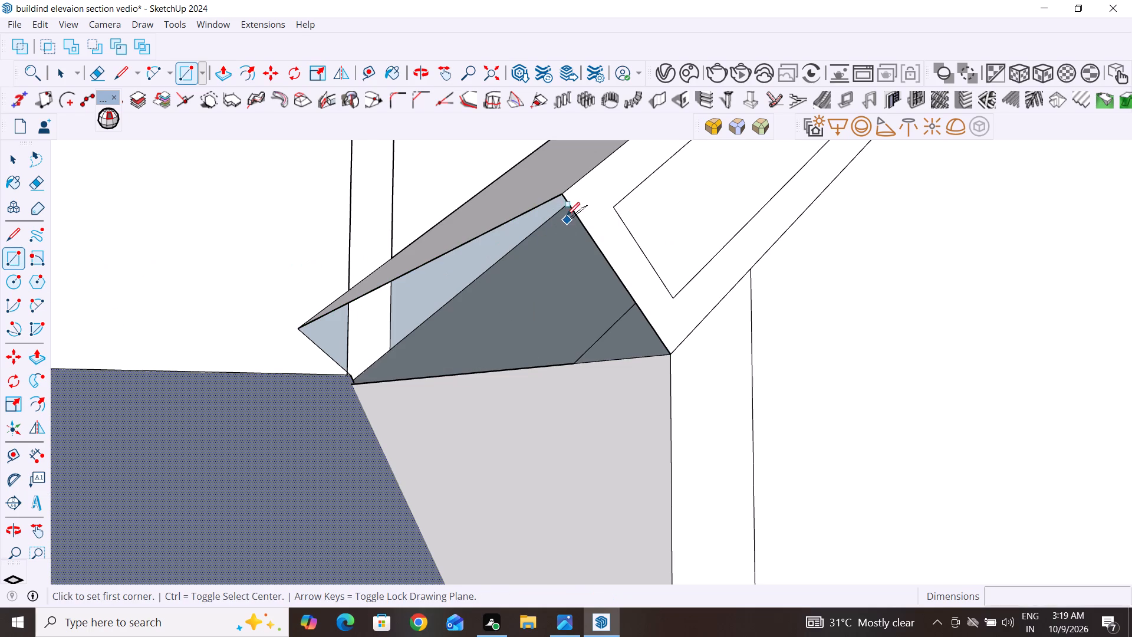
pyautogui.click(565, 195)
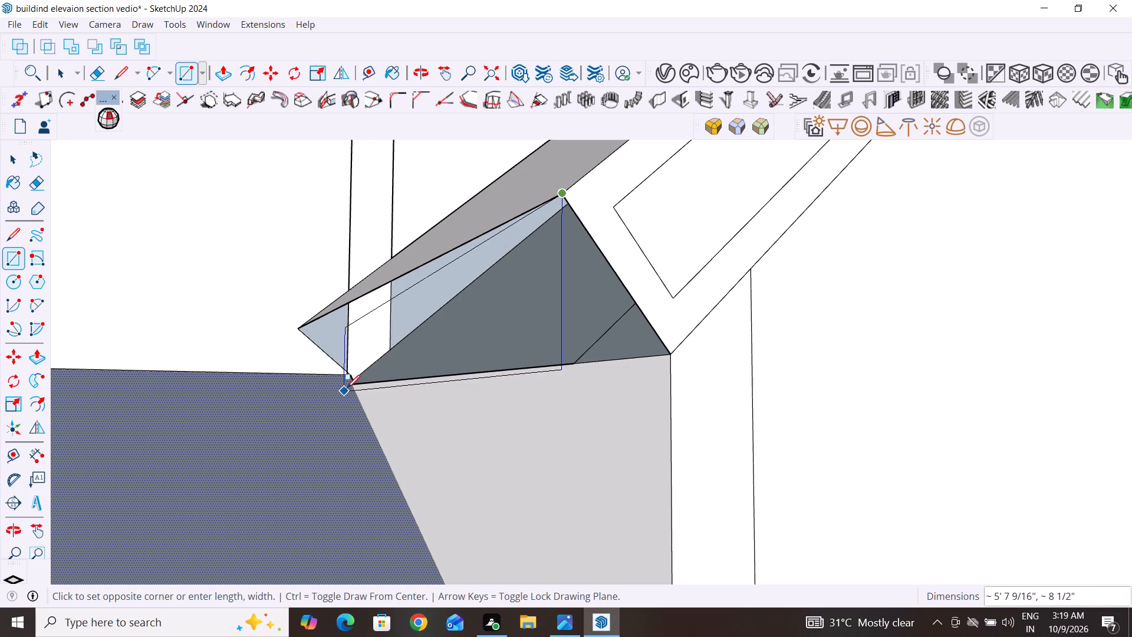
pyautogui.click(347, 386)
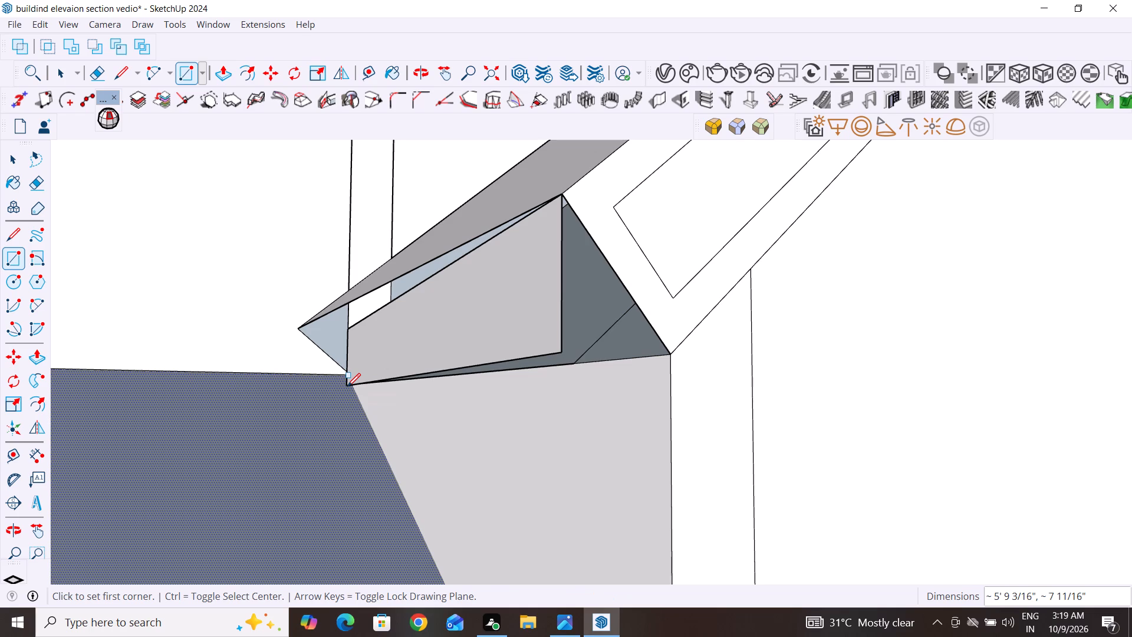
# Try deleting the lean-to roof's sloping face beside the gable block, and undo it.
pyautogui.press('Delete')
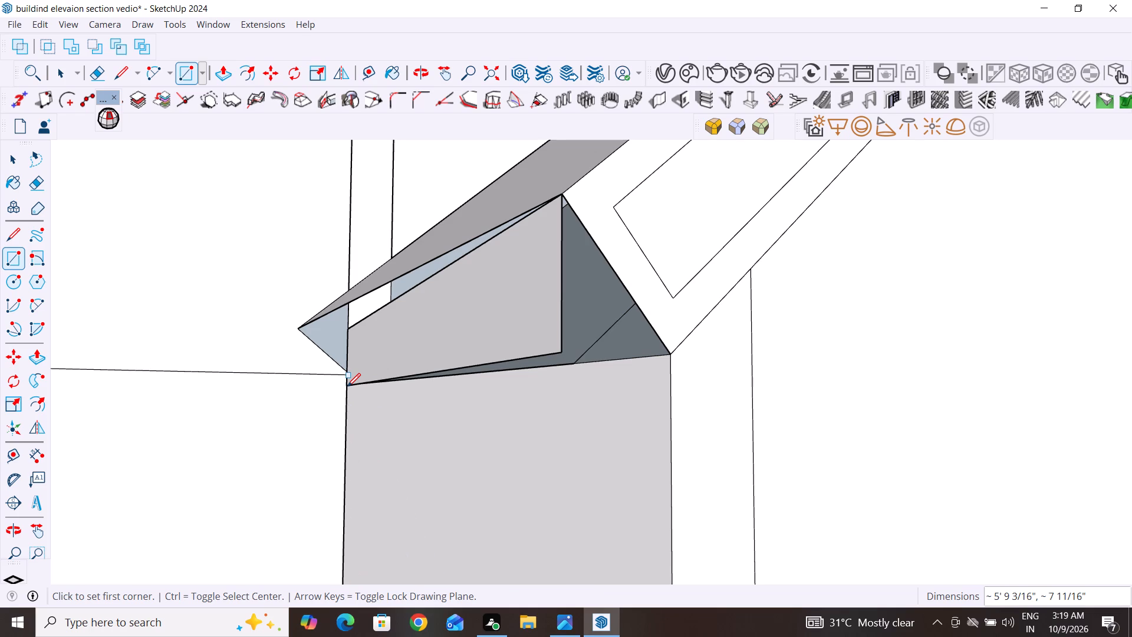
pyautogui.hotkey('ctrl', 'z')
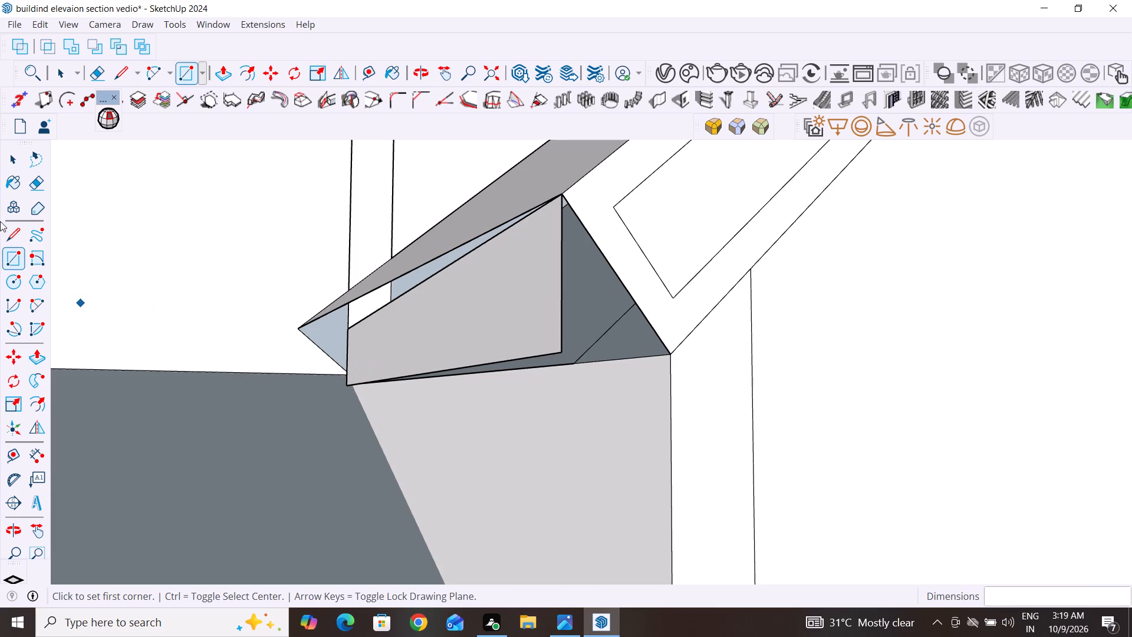
# Delete the face of the vertical rectangle just drawn along the gable eave's open side.
pyautogui.click(8, 156)
pyautogui.click(159, 208)
pyautogui.scroll(-4, 406, 441)
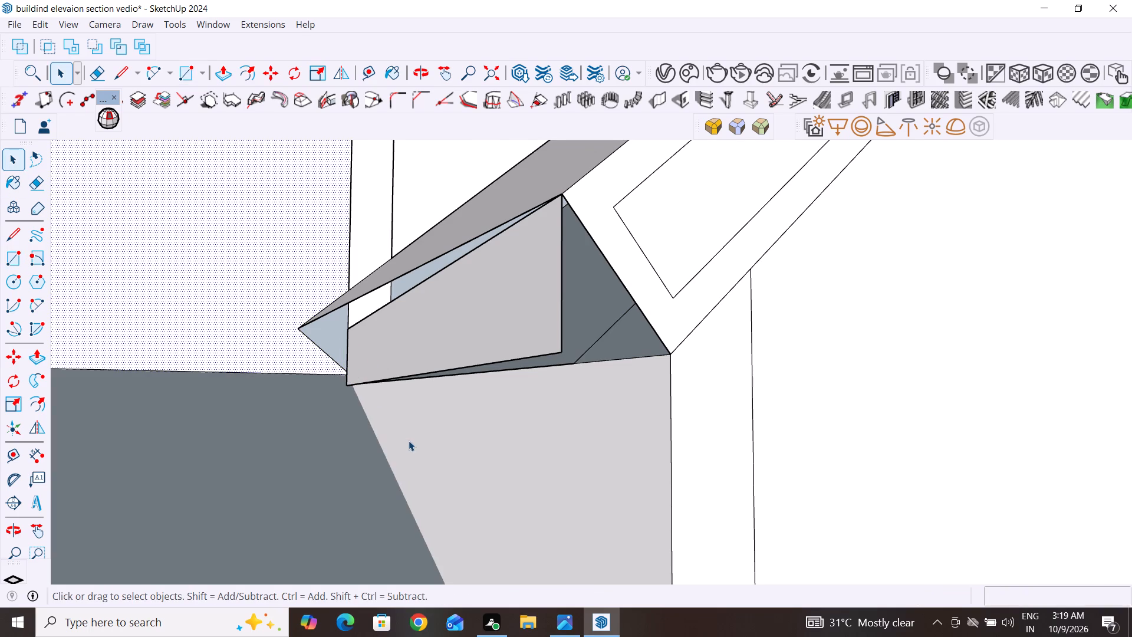
pyautogui.moveTo(425, 450); pyautogui.dragTo(562, 540, button='middle')
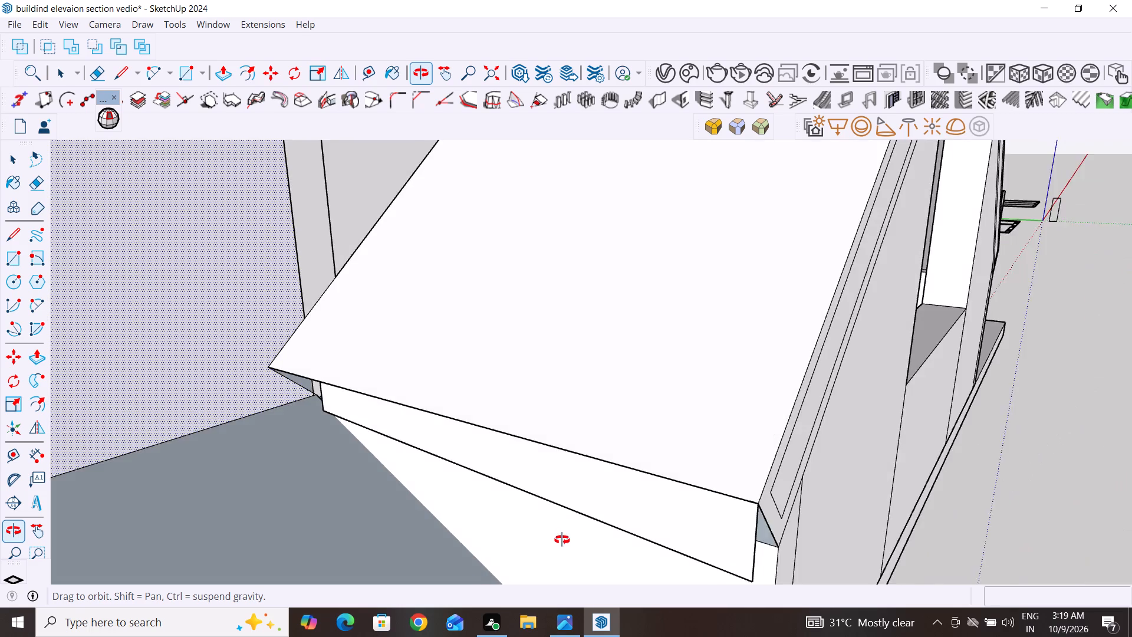
pyautogui.moveTo(562, 540); pyautogui.dragTo(783, 467, button='middle')
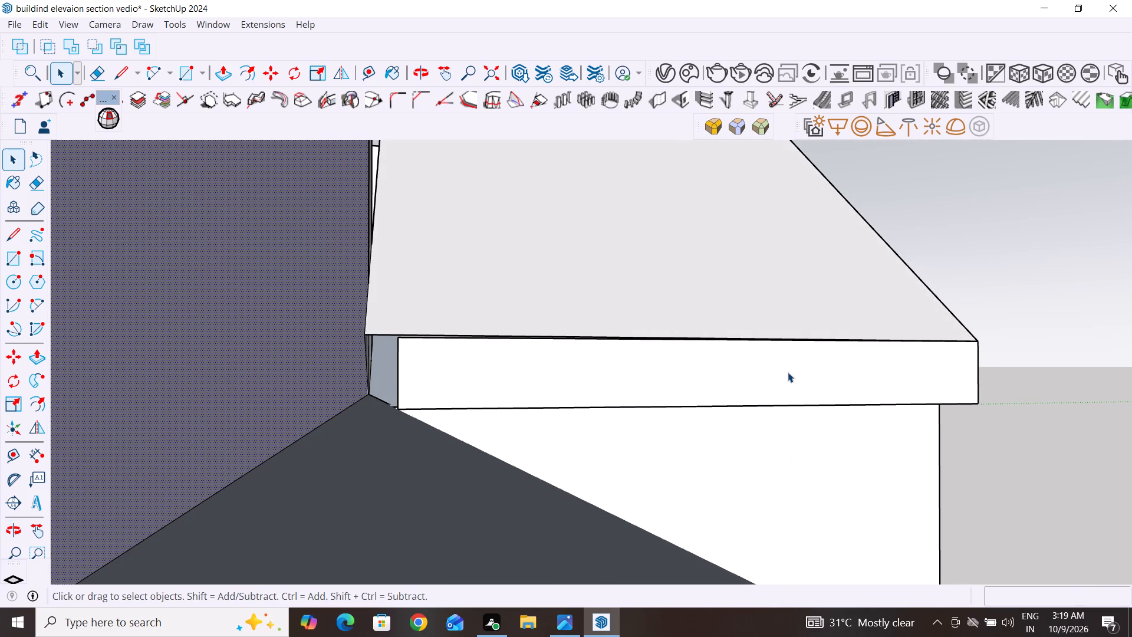
pyautogui.click(788, 372)
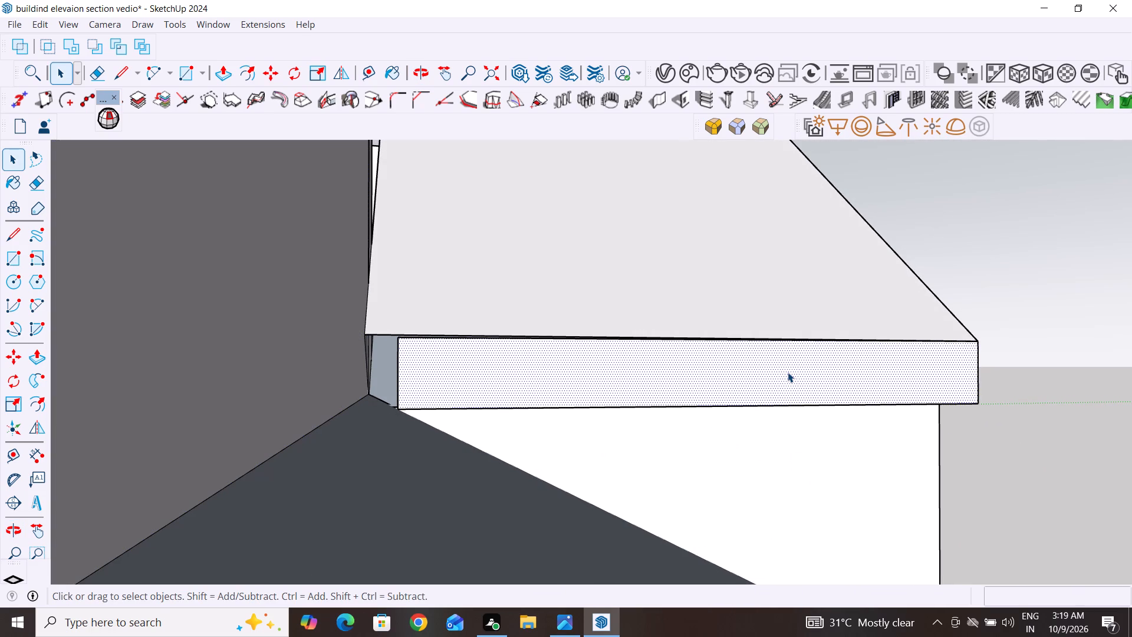
pyautogui.press('Delete')
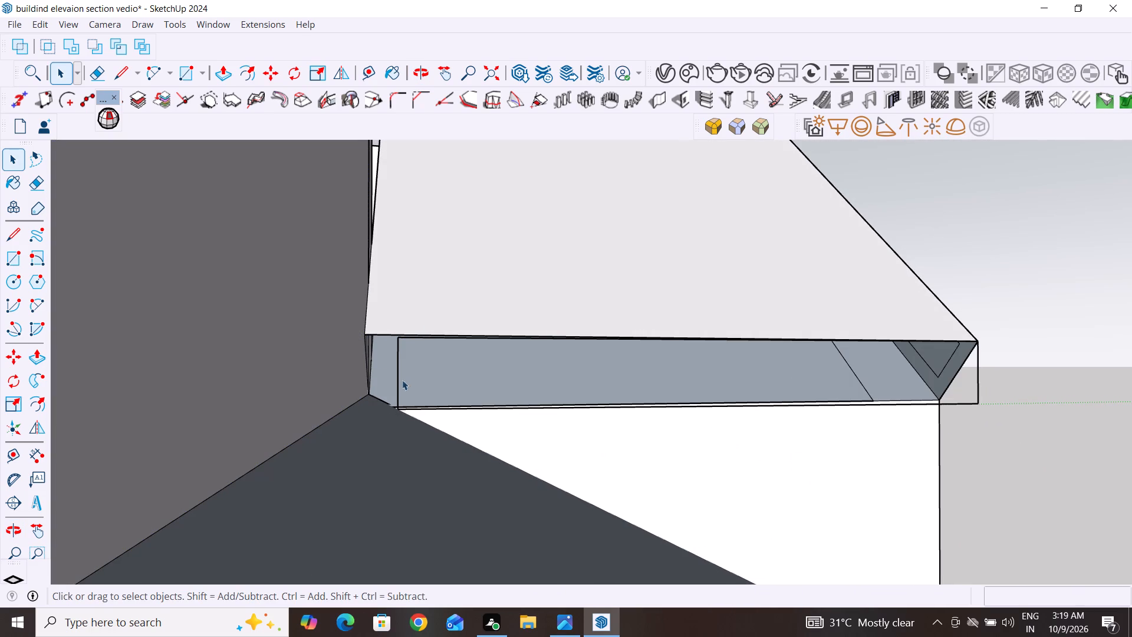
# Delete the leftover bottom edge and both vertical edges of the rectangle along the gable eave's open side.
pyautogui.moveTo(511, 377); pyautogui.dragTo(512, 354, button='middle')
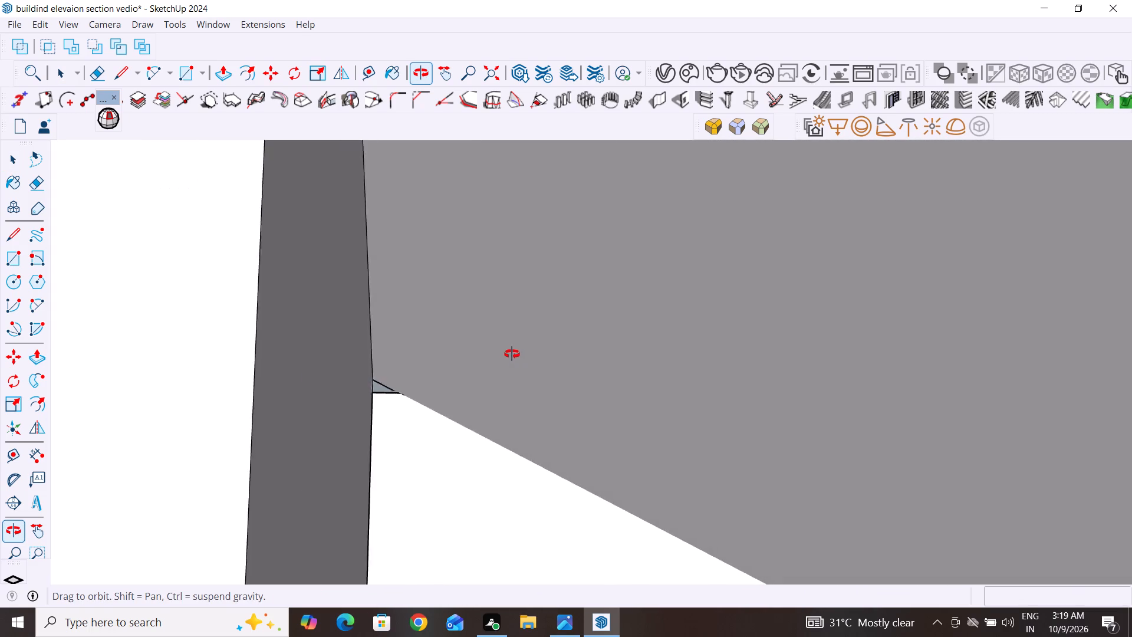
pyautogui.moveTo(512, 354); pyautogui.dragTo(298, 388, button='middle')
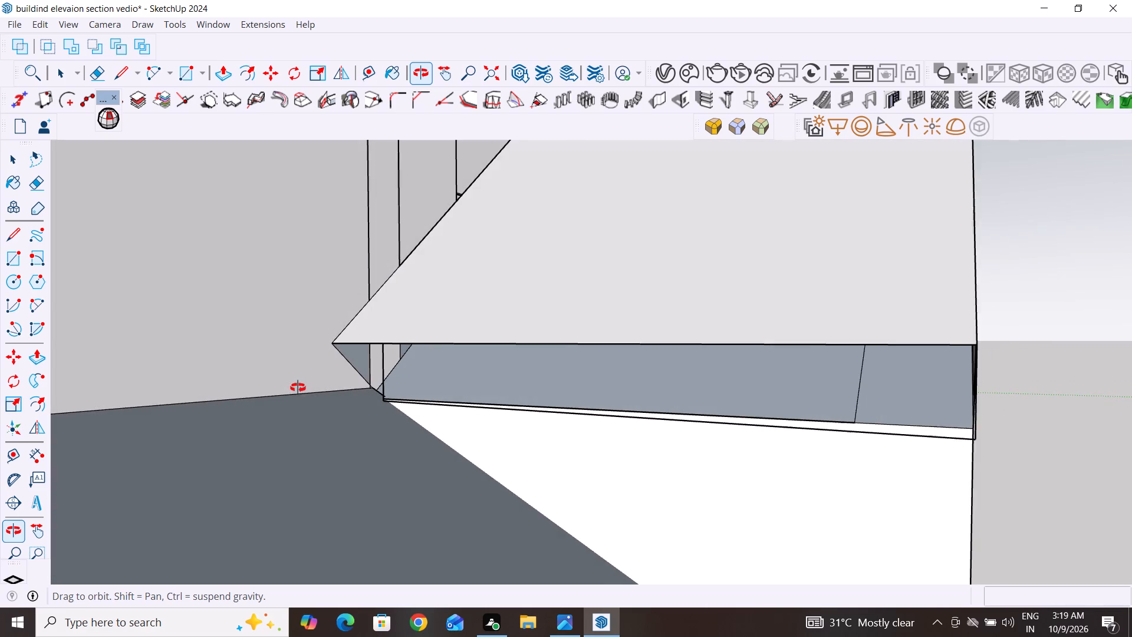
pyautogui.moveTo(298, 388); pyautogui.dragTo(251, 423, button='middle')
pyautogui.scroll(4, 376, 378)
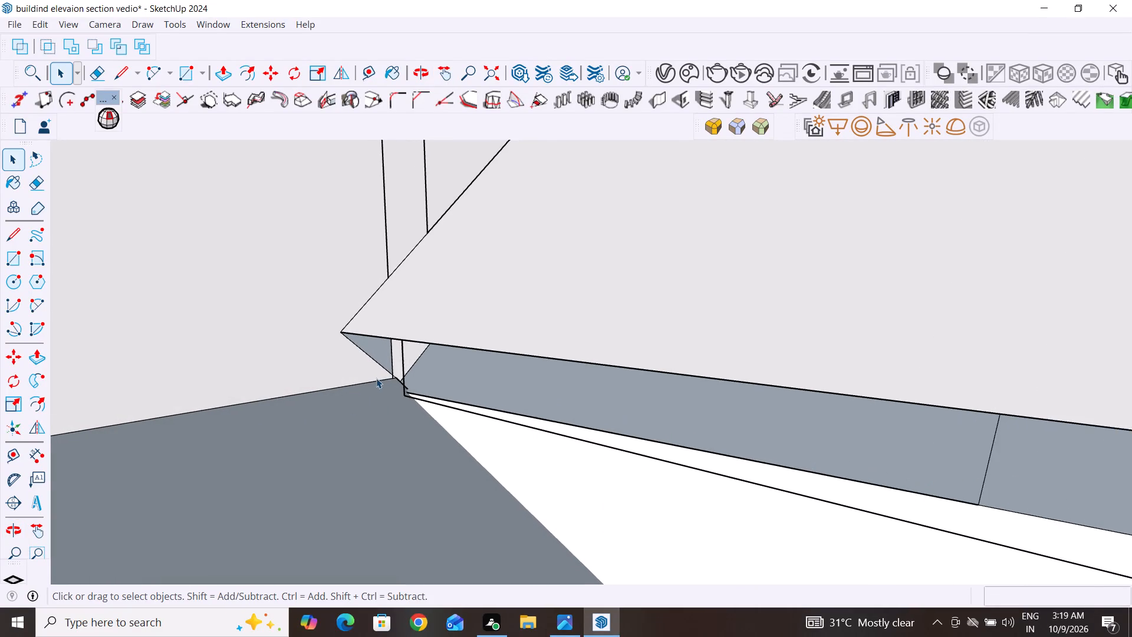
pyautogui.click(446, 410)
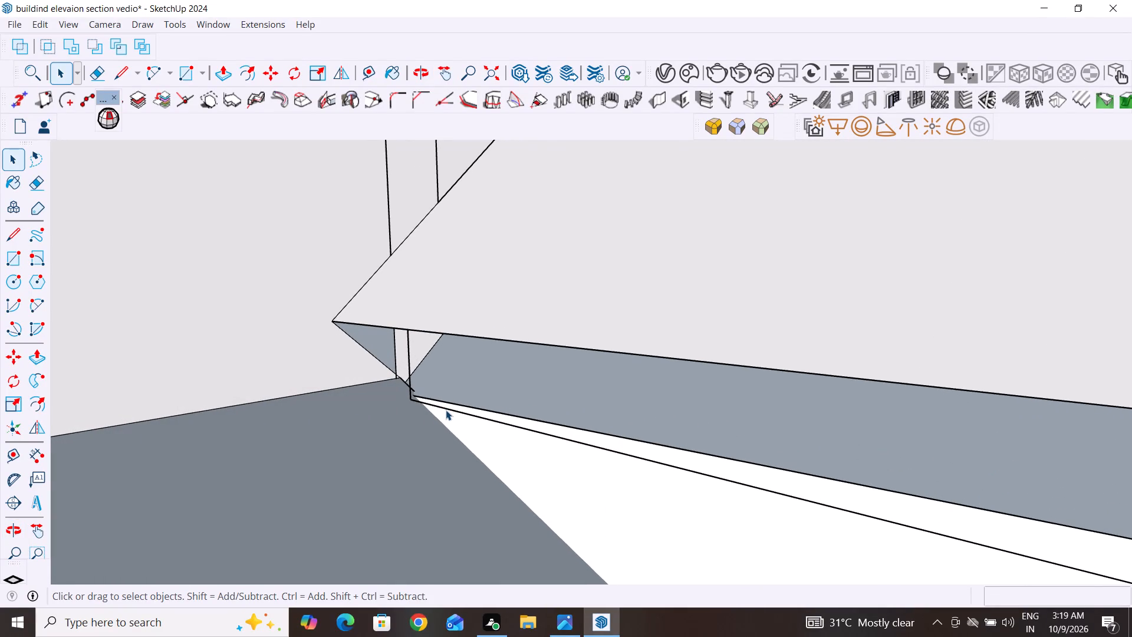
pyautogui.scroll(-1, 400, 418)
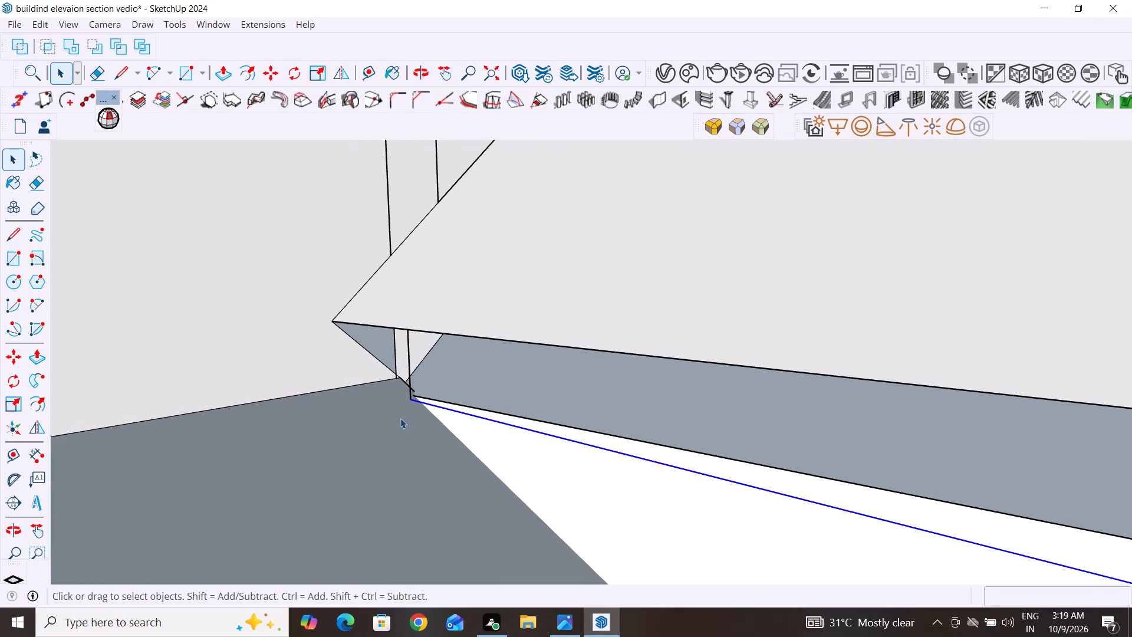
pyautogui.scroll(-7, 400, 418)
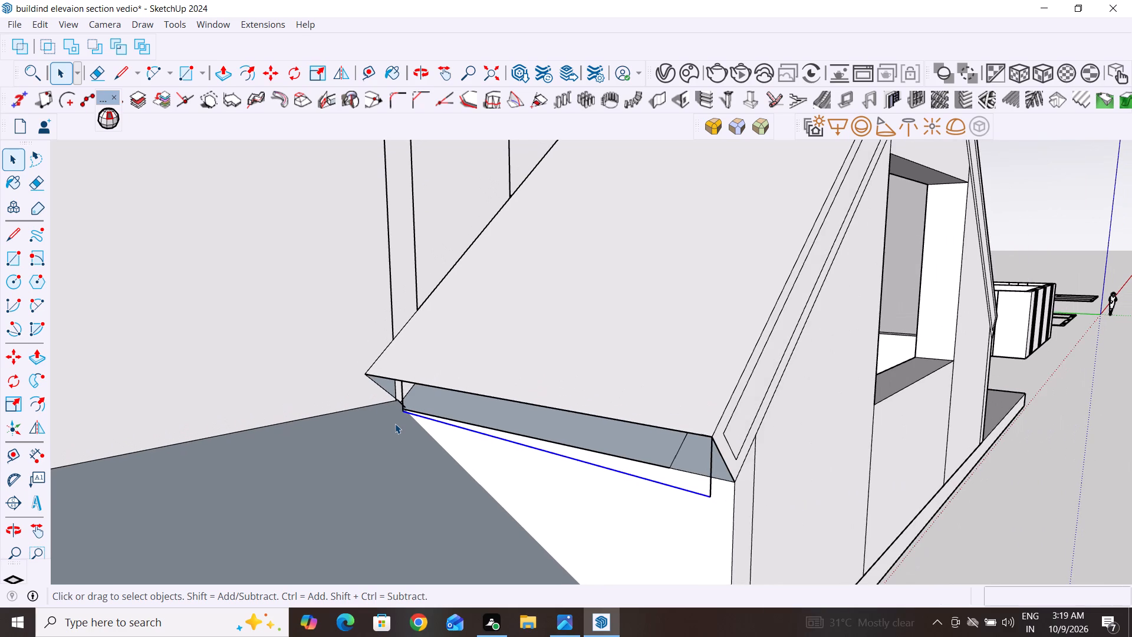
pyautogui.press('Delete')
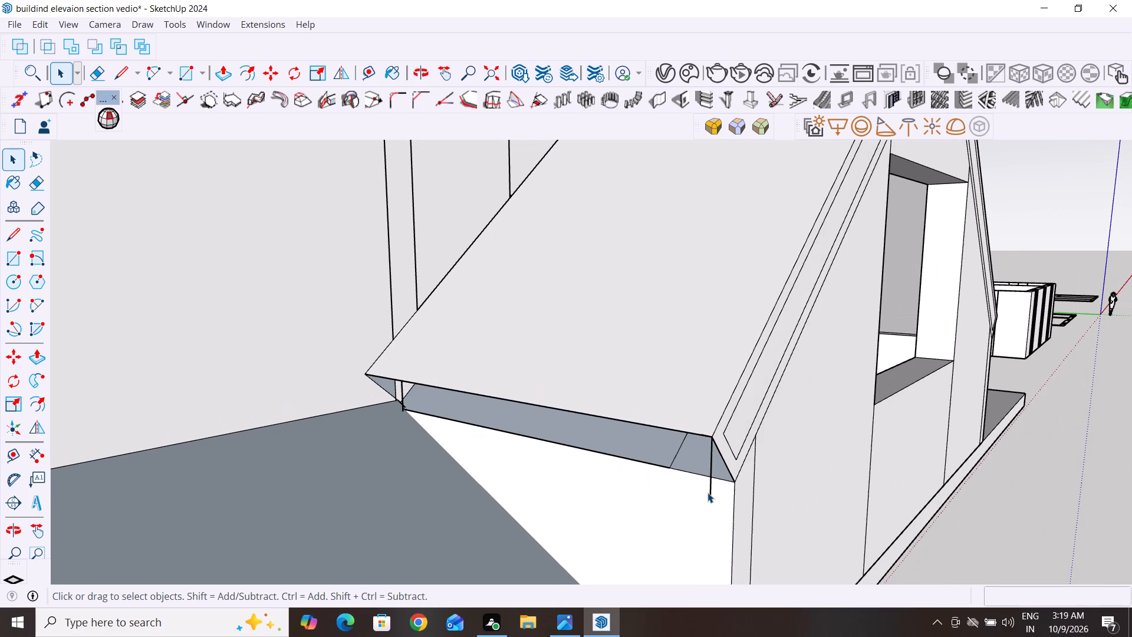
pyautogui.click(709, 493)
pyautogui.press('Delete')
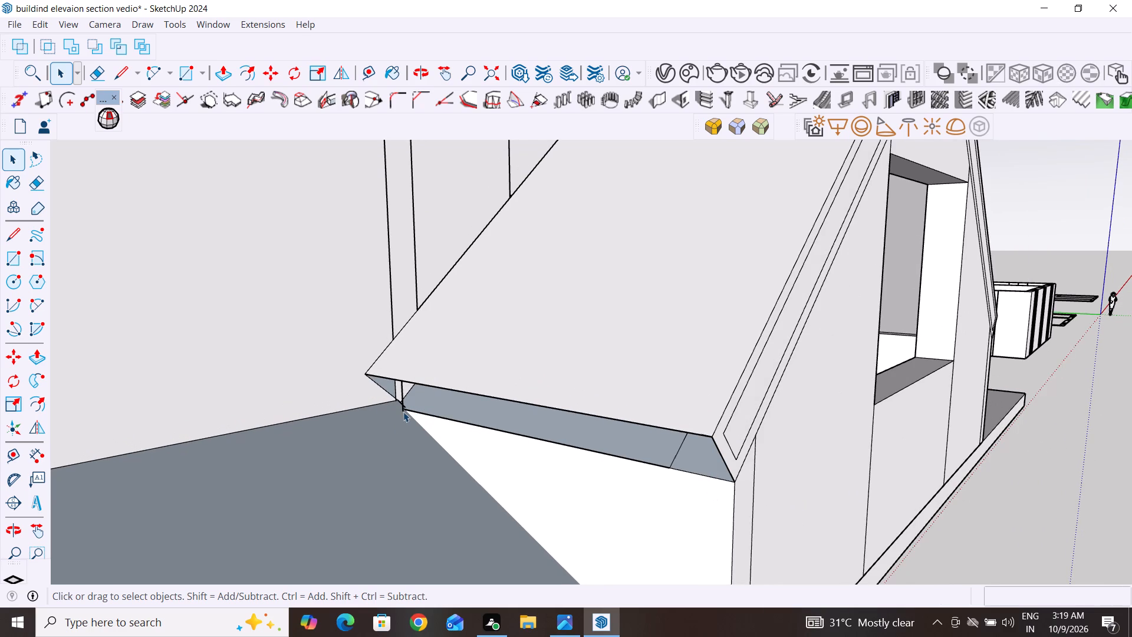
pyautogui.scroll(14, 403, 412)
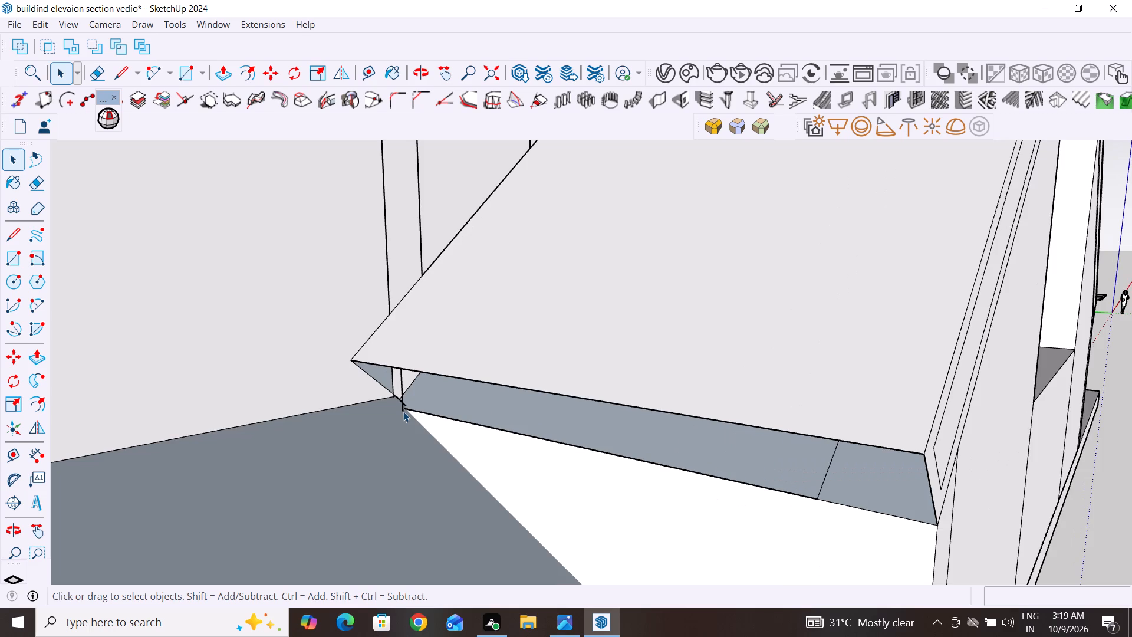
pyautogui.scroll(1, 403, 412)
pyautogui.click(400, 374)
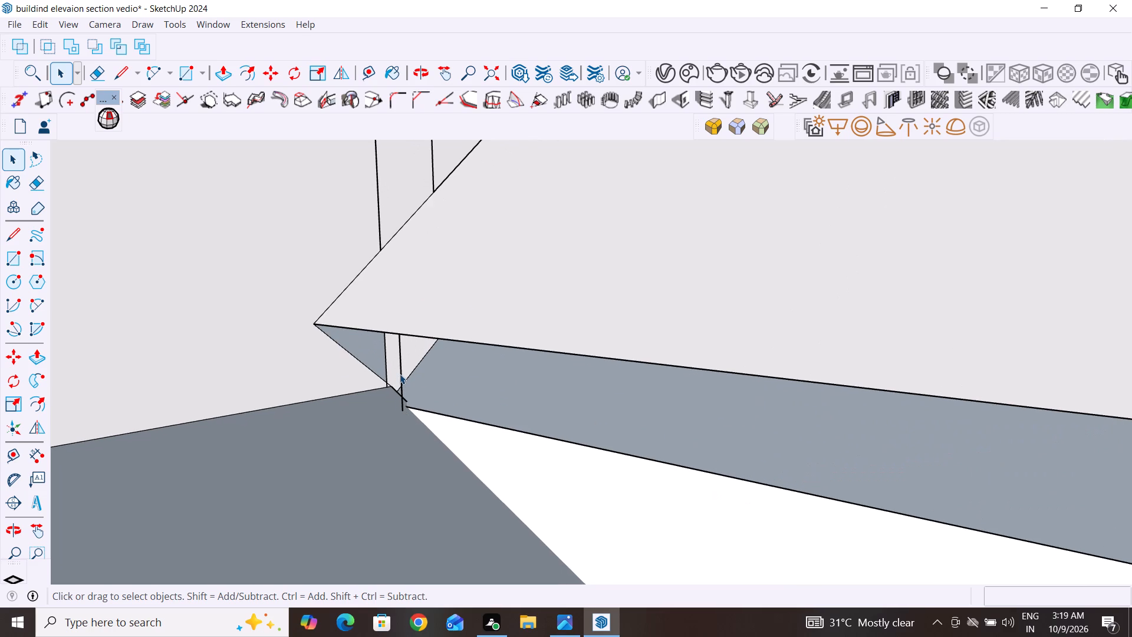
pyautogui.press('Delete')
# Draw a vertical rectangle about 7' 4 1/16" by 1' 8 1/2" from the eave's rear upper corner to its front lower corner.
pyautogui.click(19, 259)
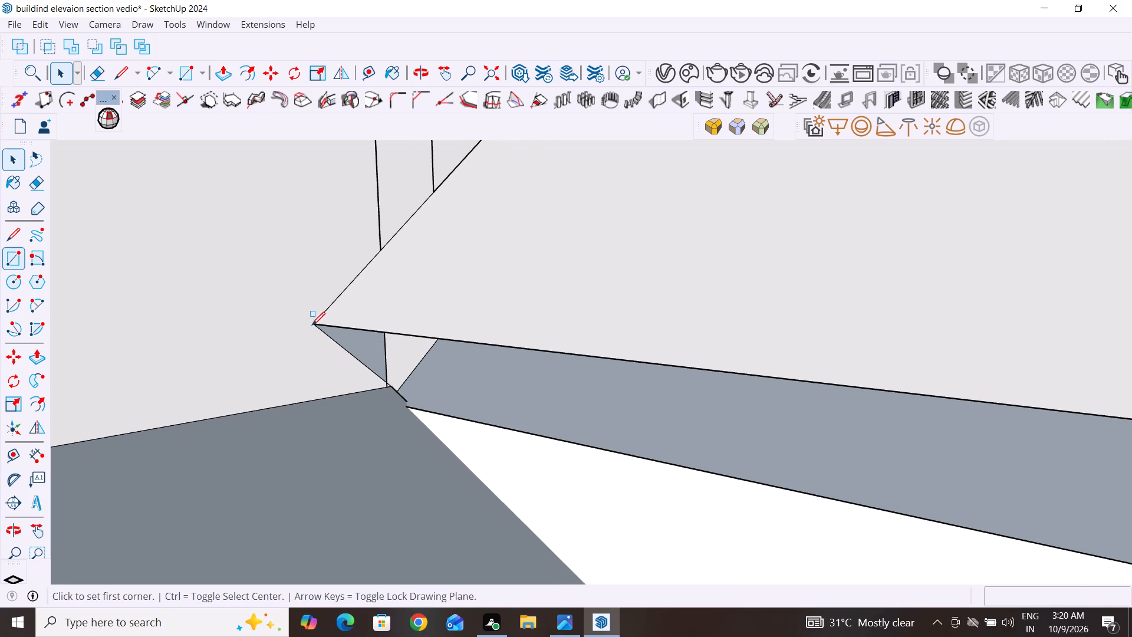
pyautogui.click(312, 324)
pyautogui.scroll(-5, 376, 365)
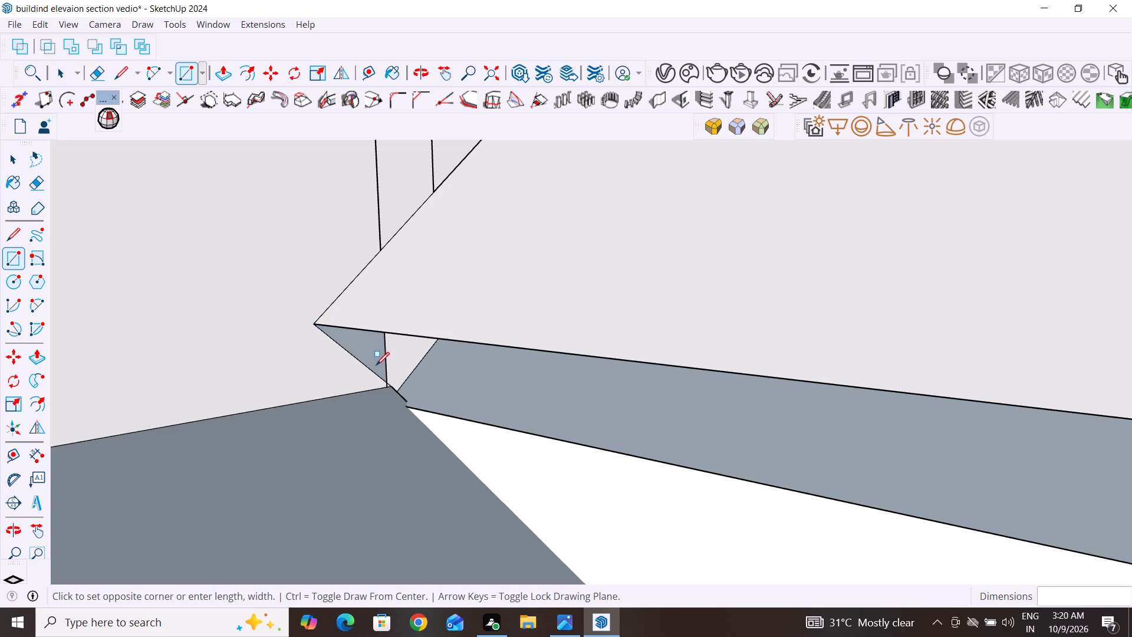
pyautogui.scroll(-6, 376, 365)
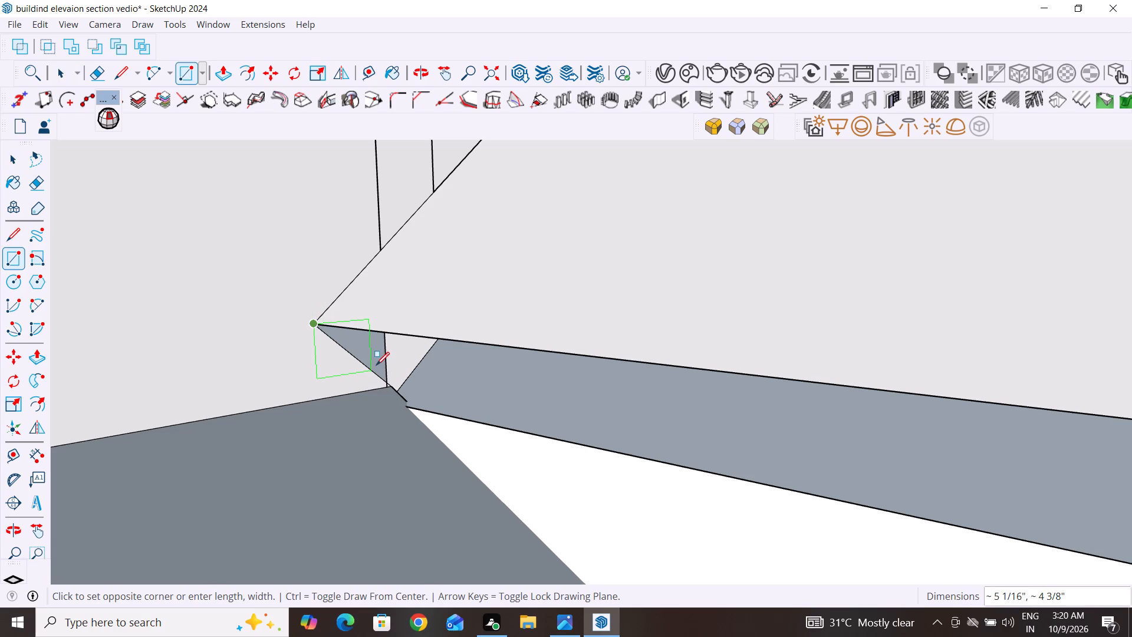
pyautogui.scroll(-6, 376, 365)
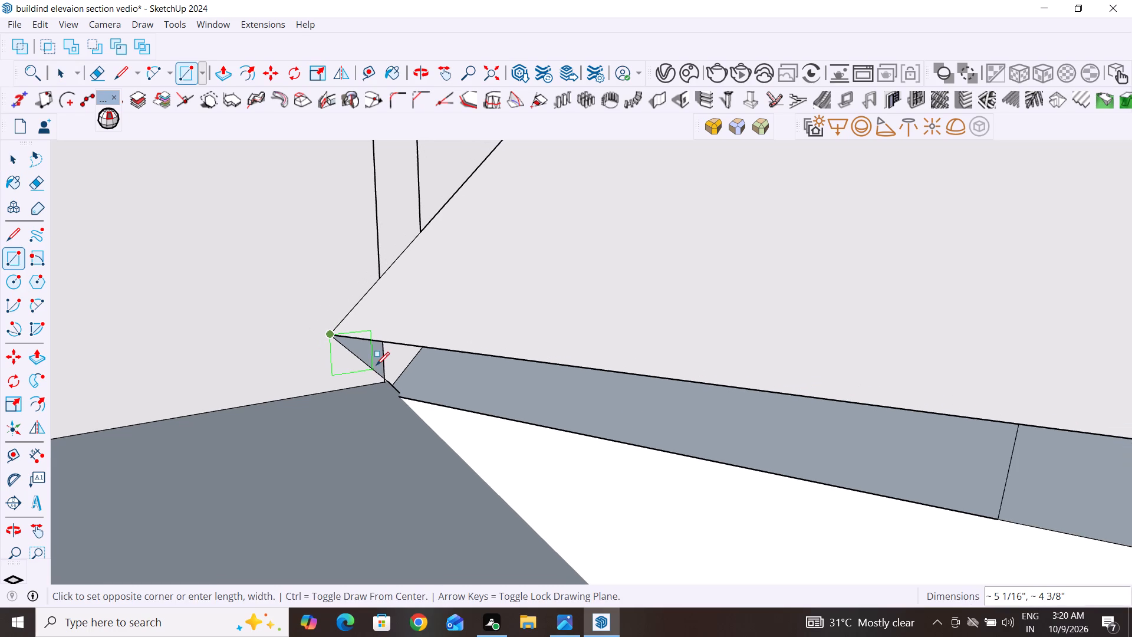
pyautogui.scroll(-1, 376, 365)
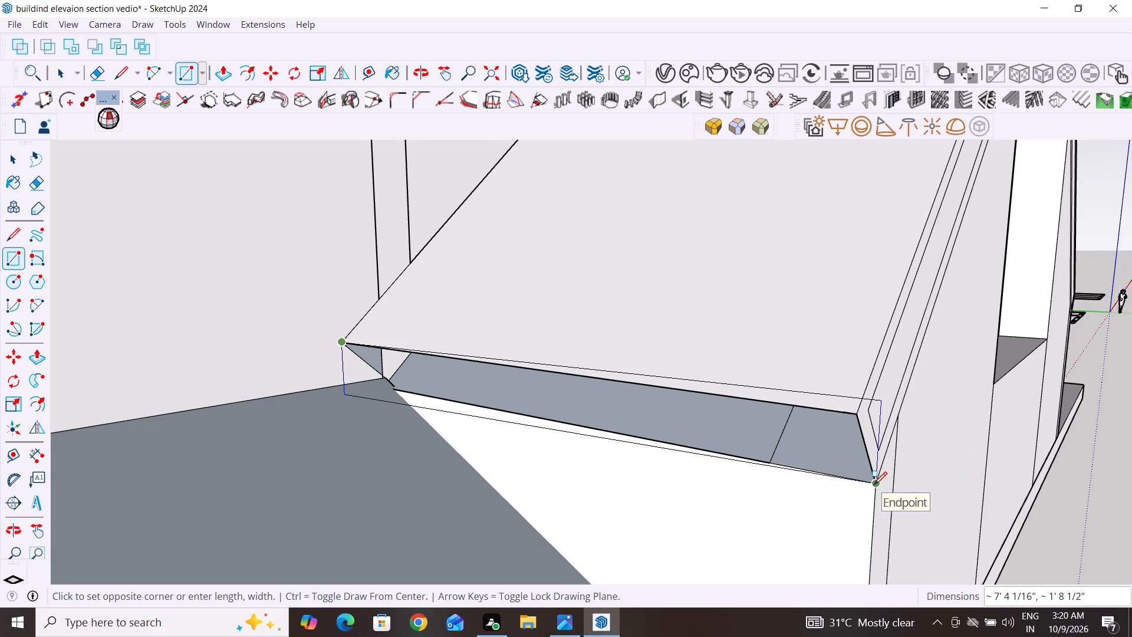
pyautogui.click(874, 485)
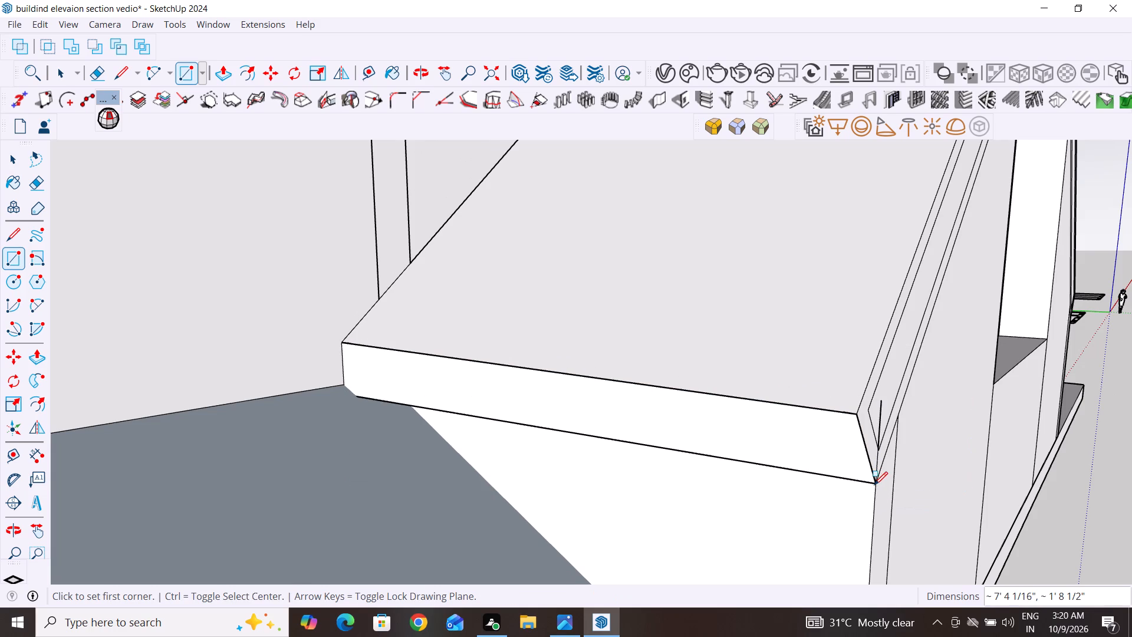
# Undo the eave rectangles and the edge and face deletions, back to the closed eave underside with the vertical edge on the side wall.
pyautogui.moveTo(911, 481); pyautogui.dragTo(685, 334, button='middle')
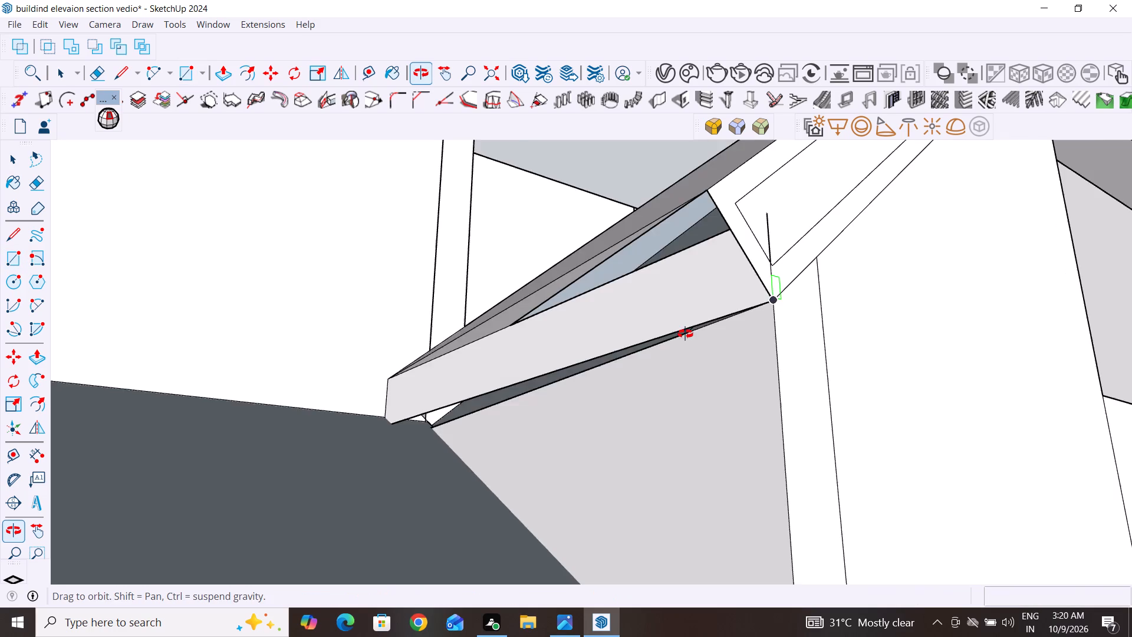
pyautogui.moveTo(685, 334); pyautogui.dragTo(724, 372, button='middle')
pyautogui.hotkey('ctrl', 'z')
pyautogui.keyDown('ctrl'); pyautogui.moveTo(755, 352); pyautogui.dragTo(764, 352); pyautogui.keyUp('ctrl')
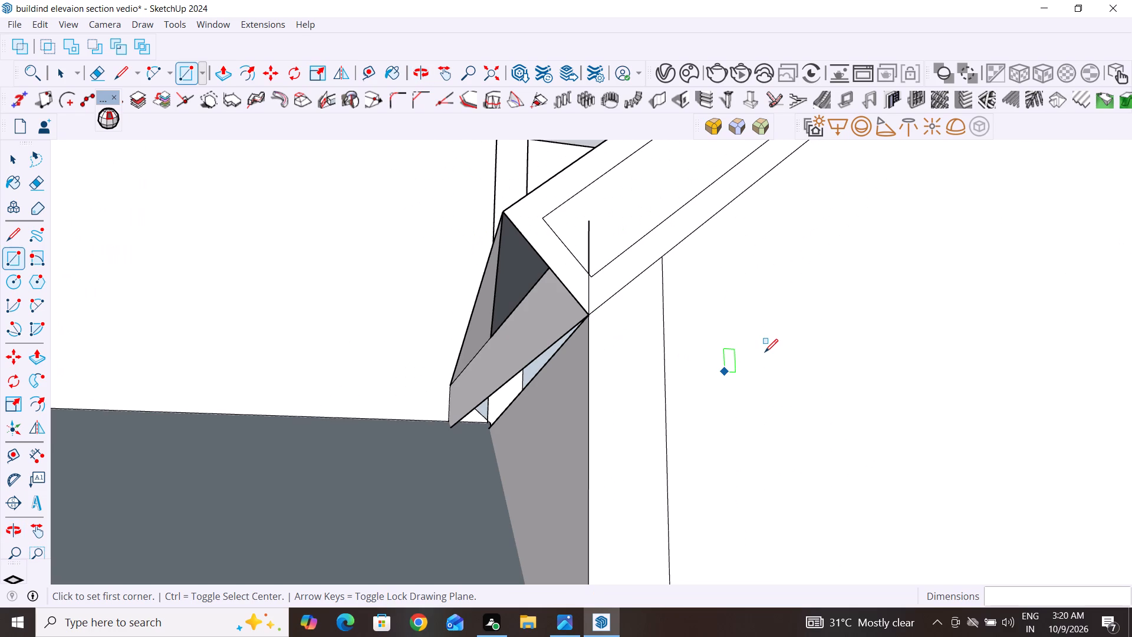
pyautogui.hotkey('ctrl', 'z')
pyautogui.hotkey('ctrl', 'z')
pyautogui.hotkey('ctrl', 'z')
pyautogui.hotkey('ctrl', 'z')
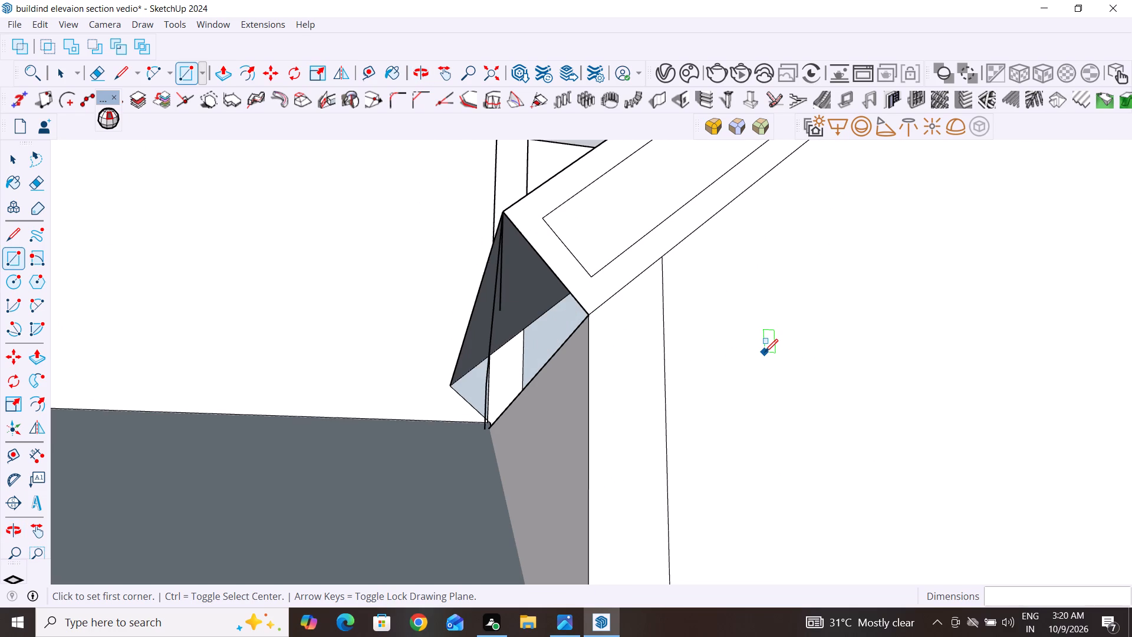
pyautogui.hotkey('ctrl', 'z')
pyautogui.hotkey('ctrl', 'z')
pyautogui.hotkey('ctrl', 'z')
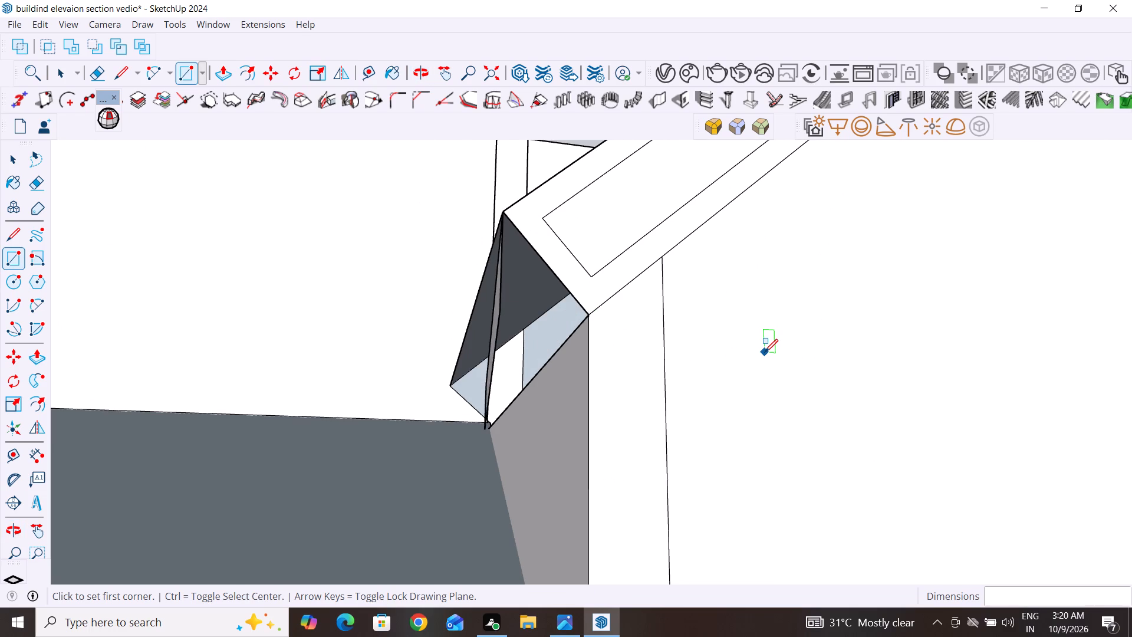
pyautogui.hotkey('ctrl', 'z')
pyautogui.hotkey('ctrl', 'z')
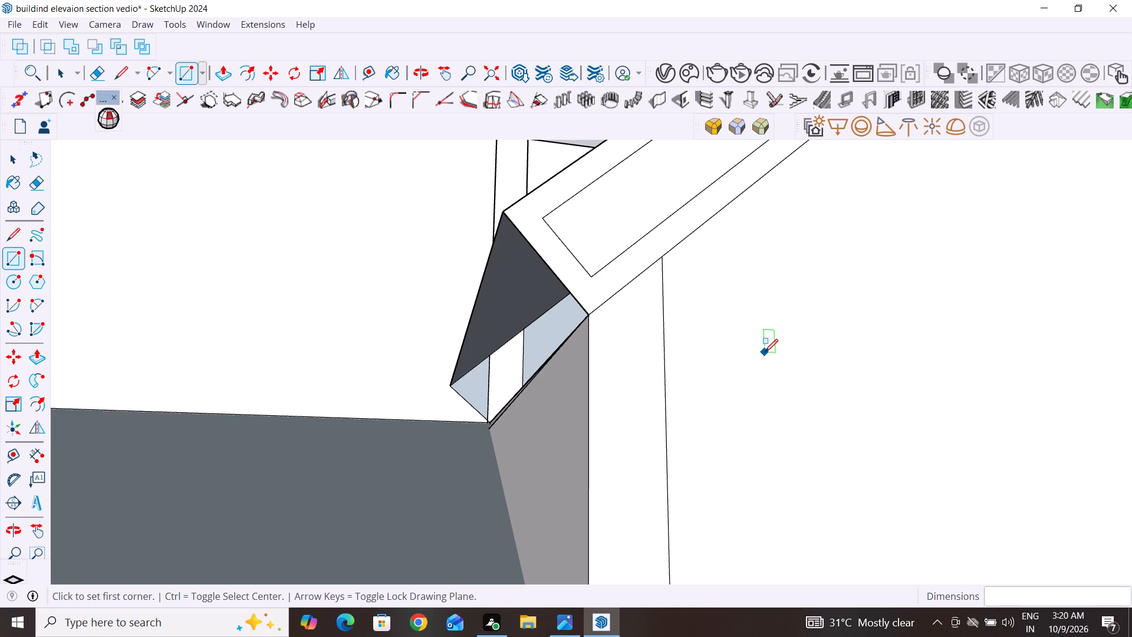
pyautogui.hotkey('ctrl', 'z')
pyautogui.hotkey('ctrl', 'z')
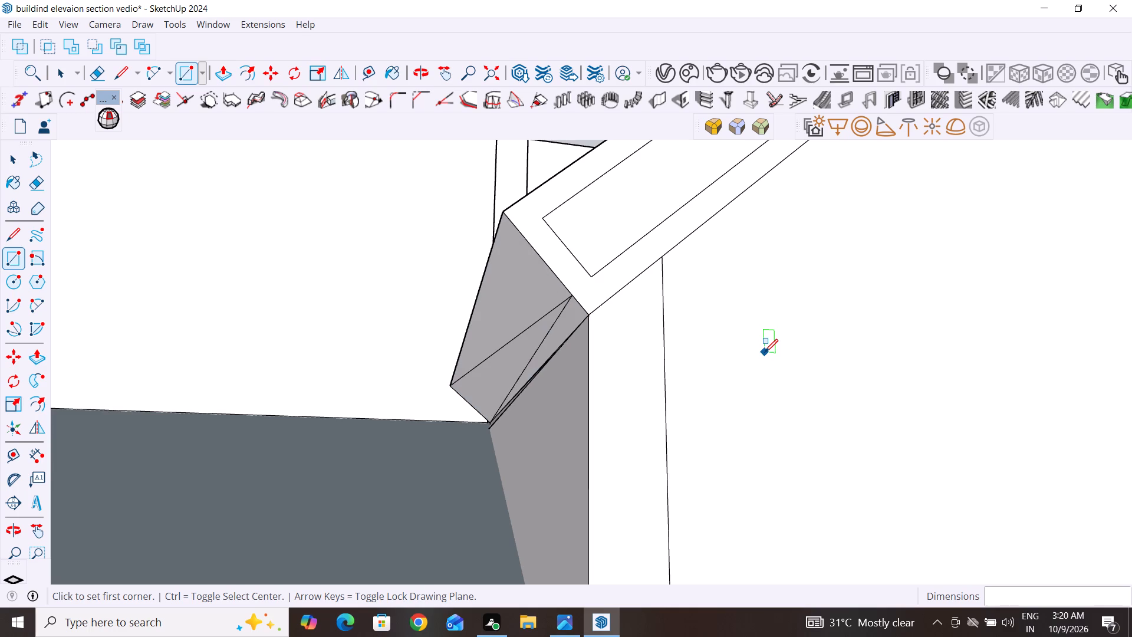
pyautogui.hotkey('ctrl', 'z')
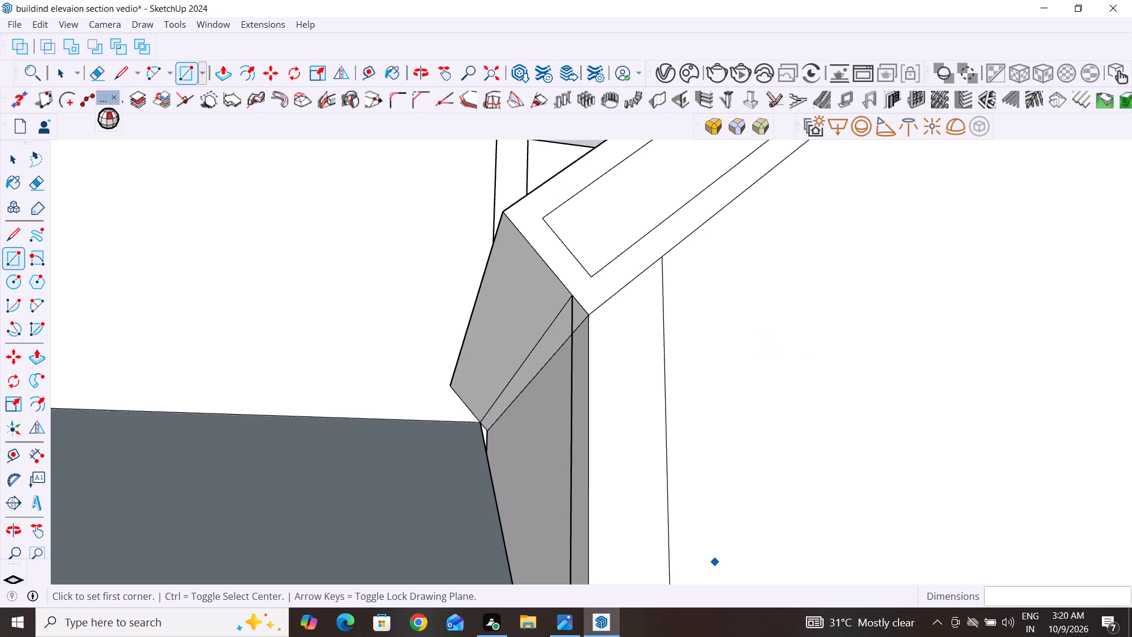
# Delete the vertical edge on the gable block's side wall beside the lean-to roof, below the eave corner.
pyautogui.click(16, 171)
pyautogui.scroll(-3, 391, 402)
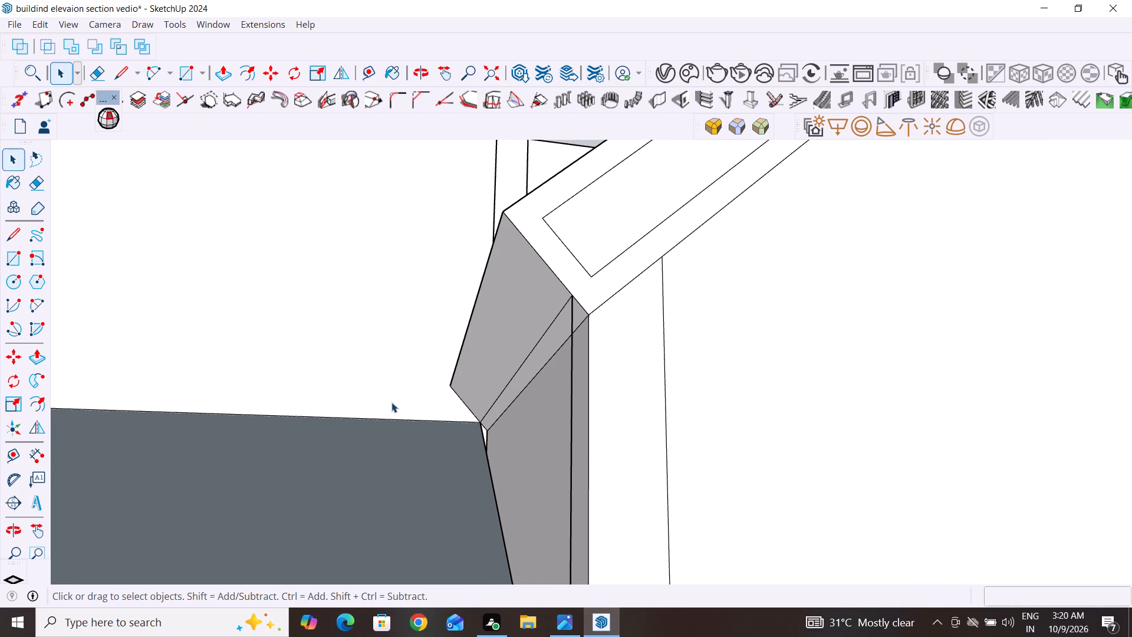
pyautogui.scroll(-7, 391, 402)
pyautogui.scroll(5, 445, 480)
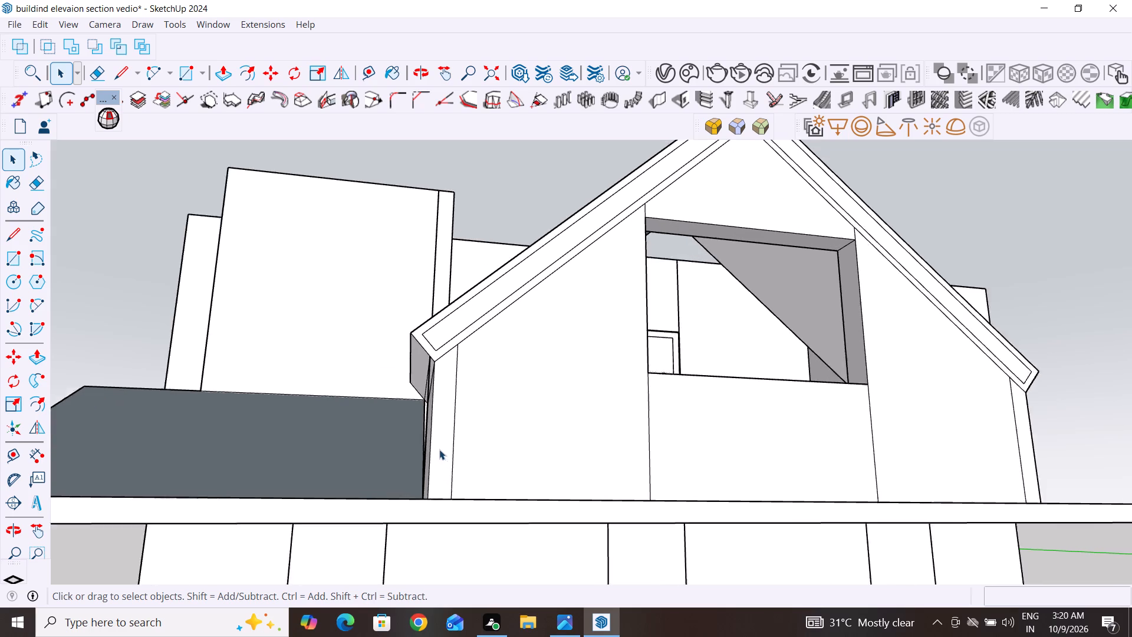
pyautogui.scroll(3, 439, 444)
pyautogui.click(423, 383)
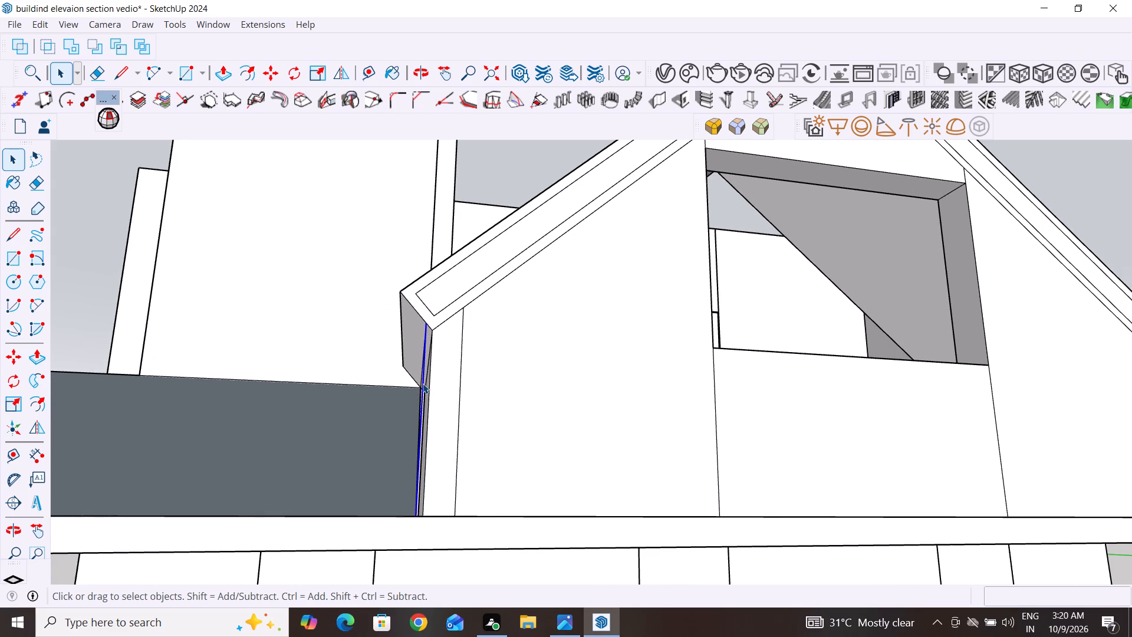
pyautogui.press('Delete')
# Move the lean-to roof's short slanted edge about 1 1/4" so its lower end meets the bottom corner of the gable block's wall.
pyautogui.scroll(4, 418, 417)
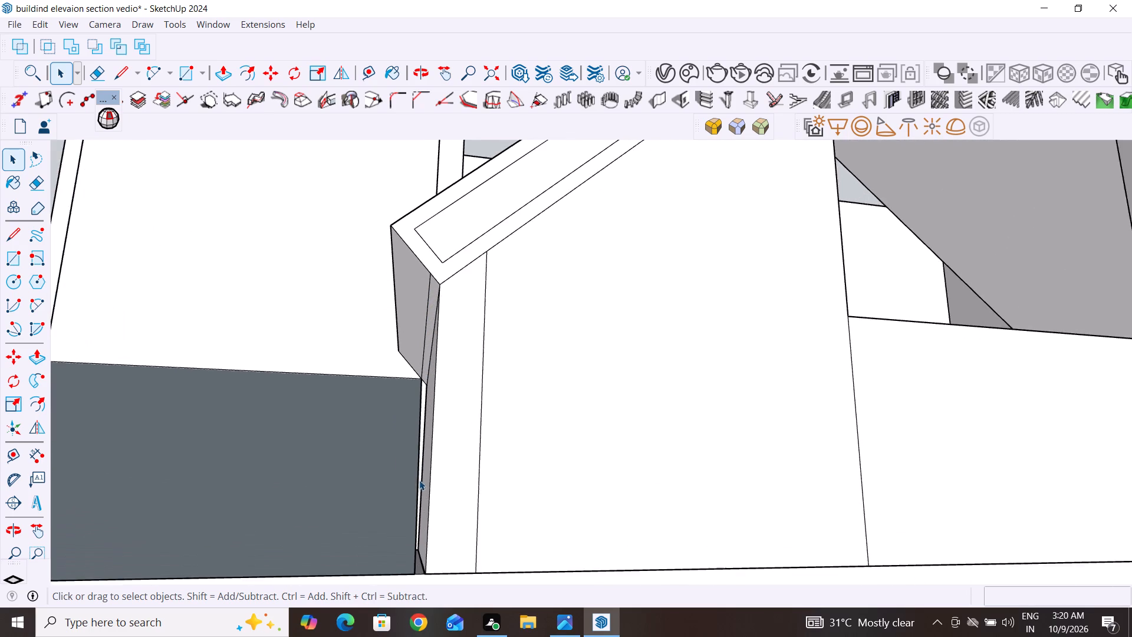
pyautogui.moveTo(420, 536); pyautogui.dragTo(425, 588, button='middle')
pyautogui.moveTo(415, 513); pyautogui.dragTo(418, 513, button='middle')
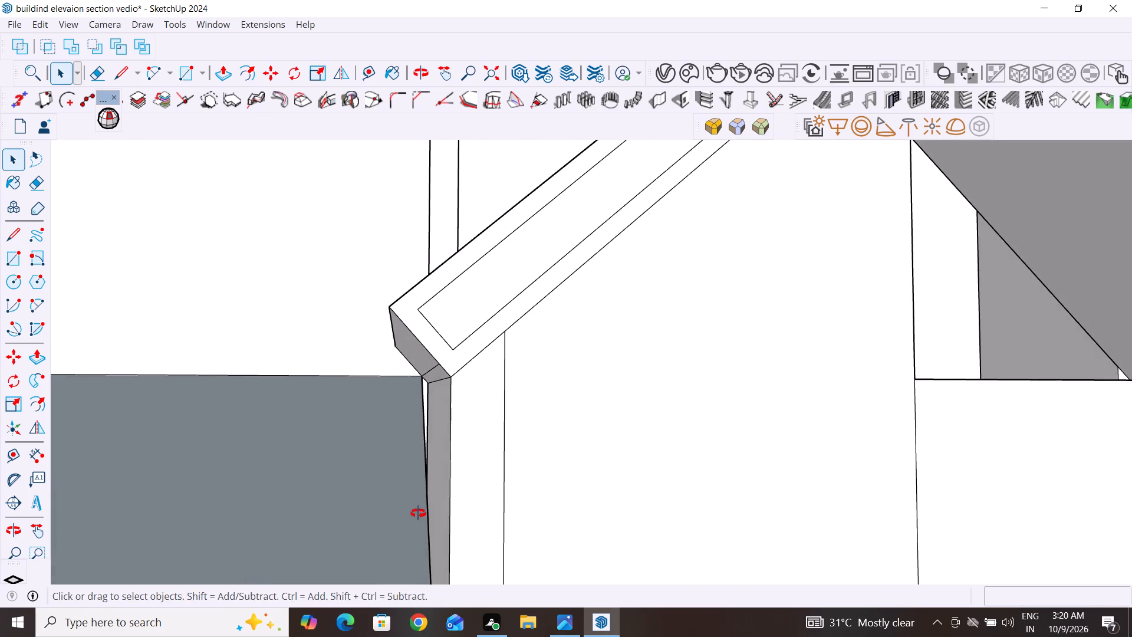
pyautogui.moveTo(418, 513); pyautogui.dragTo(415, 461, button='middle')
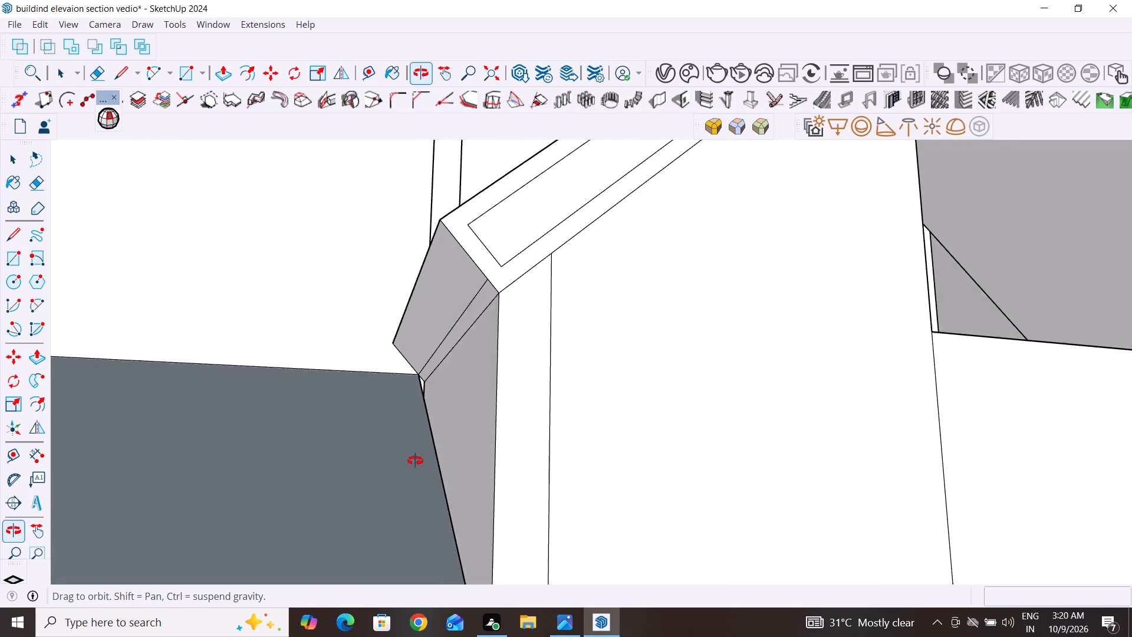
pyautogui.moveTo(415, 461); pyautogui.dragTo(407, 454, button='middle')
pyautogui.scroll(-4, 521, 376)
pyautogui.moveTo(503, 451); pyautogui.dragTo(420, 515, button='middle')
pyautogui.scroll(9, 399, 567)
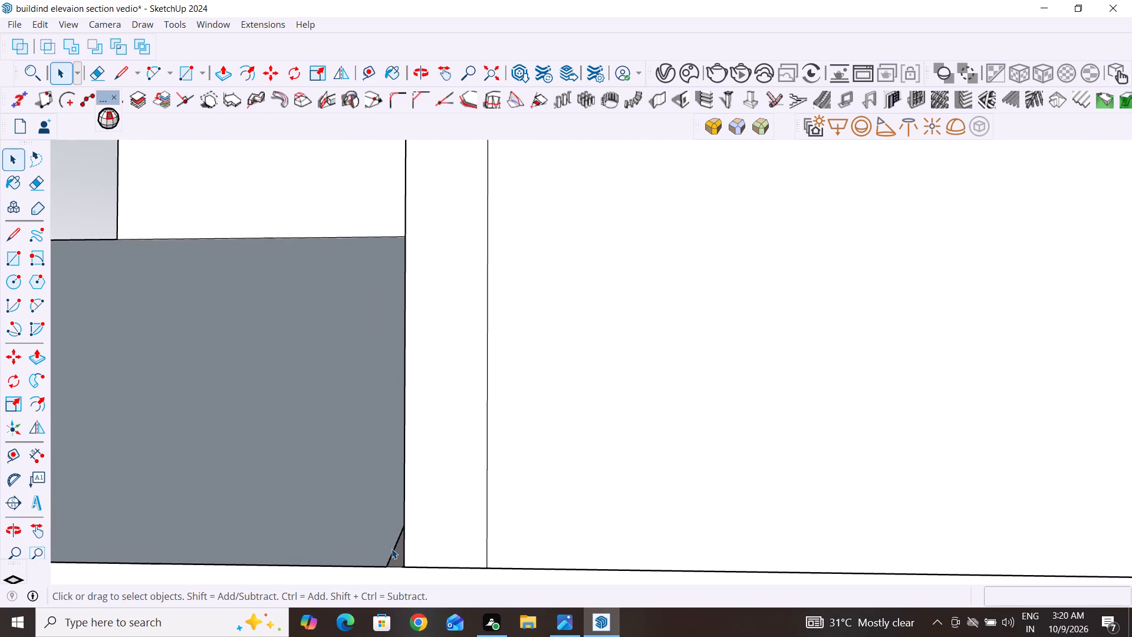
pyautogui.click(393, 552)
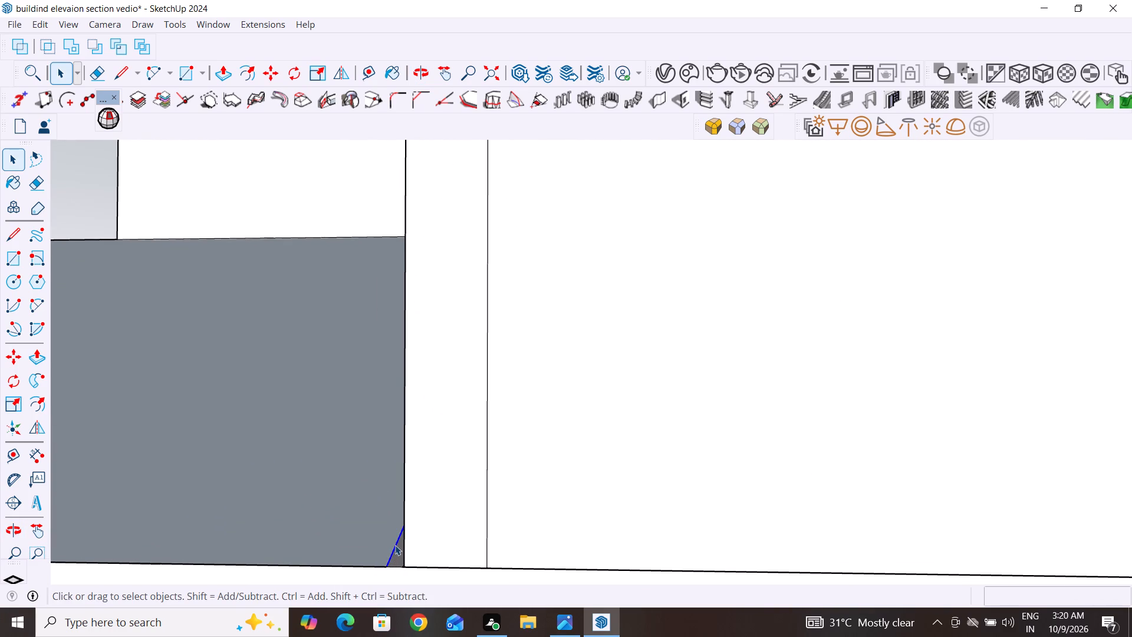
pyautogui.press('m')
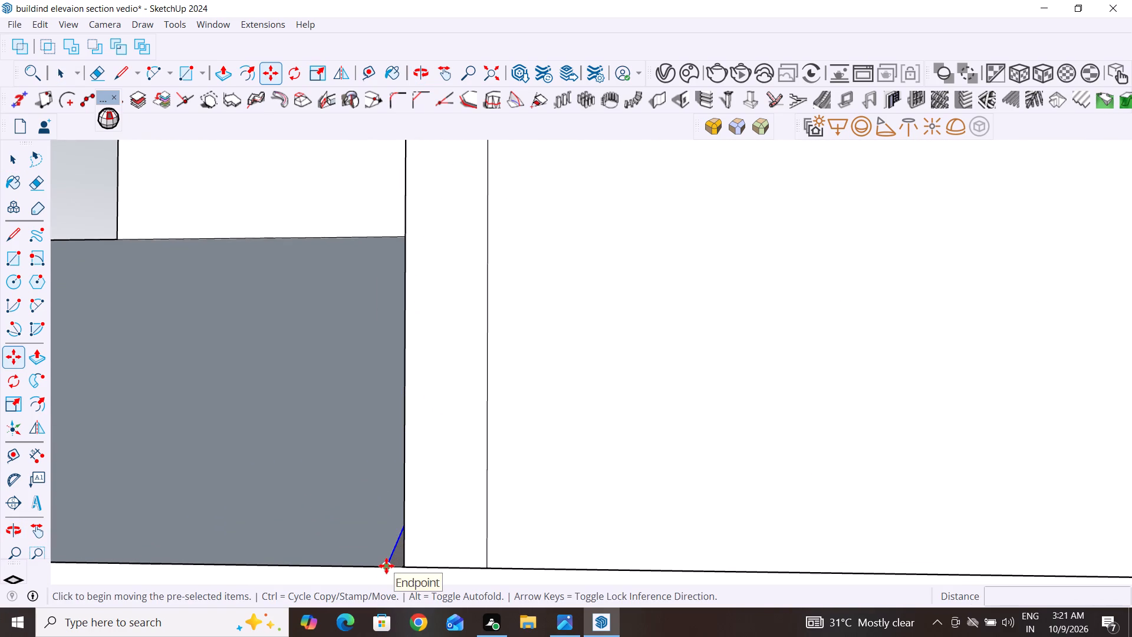
pyautogui.click(386, 566)
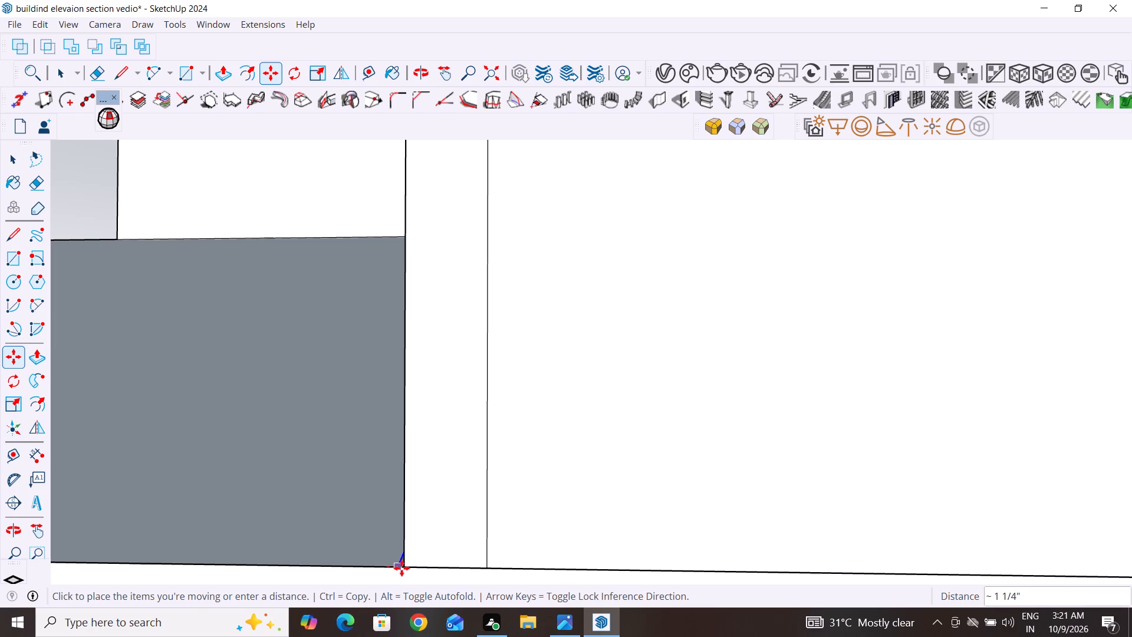
pyautogui.click(403, 568)
# Reverse the lean-to roof's sloping face so its front side faces outward.
pyautogui.scroll(-2, 702, 539)
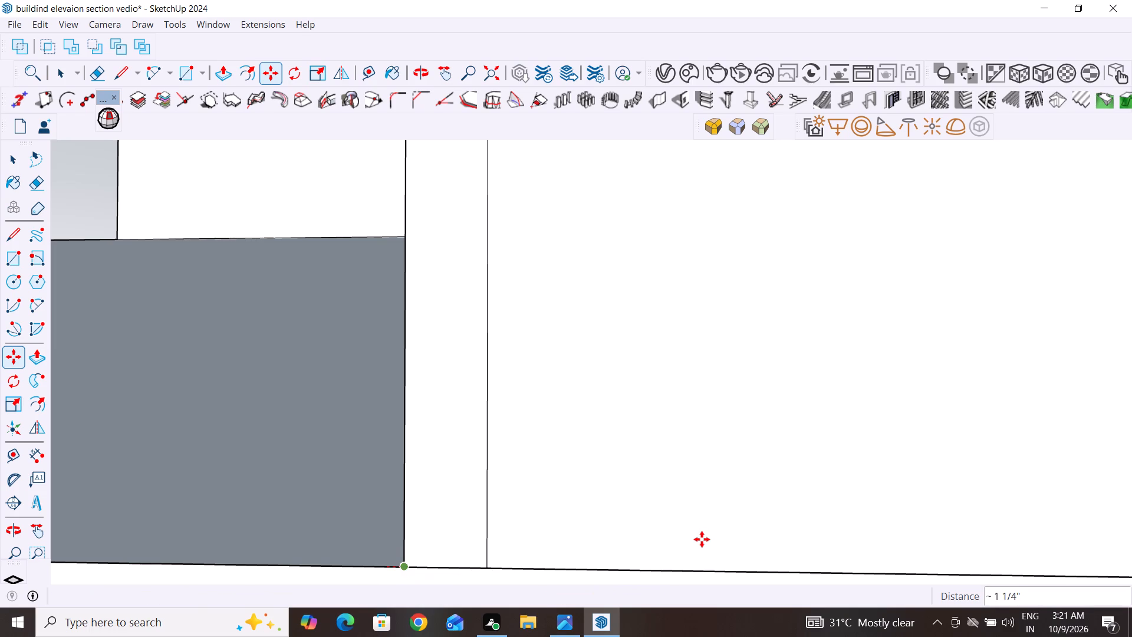
pyautogui.scroll(-3, 702, 539)
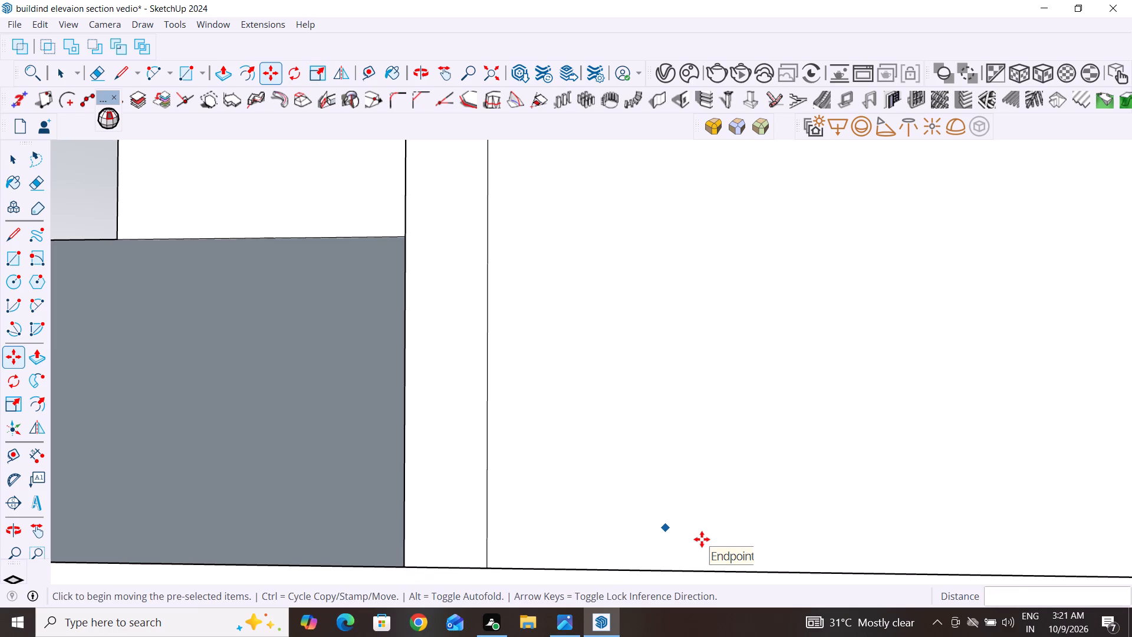
pyautogui.scroll(-12, 702, 540)
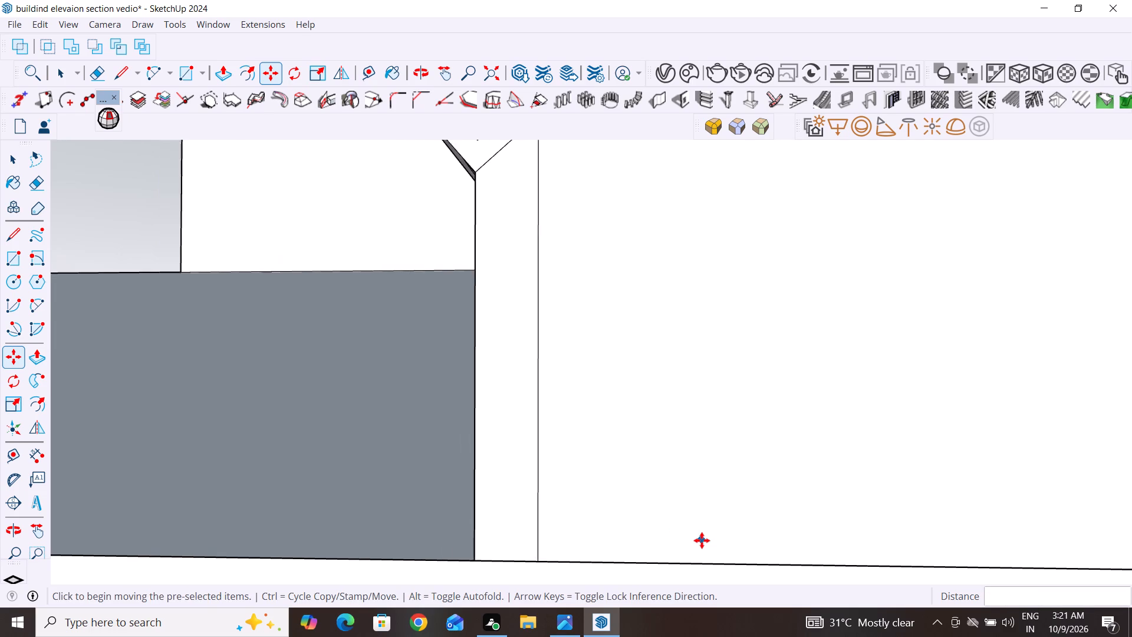
pyautogui.scroll(-7, 702, 540)
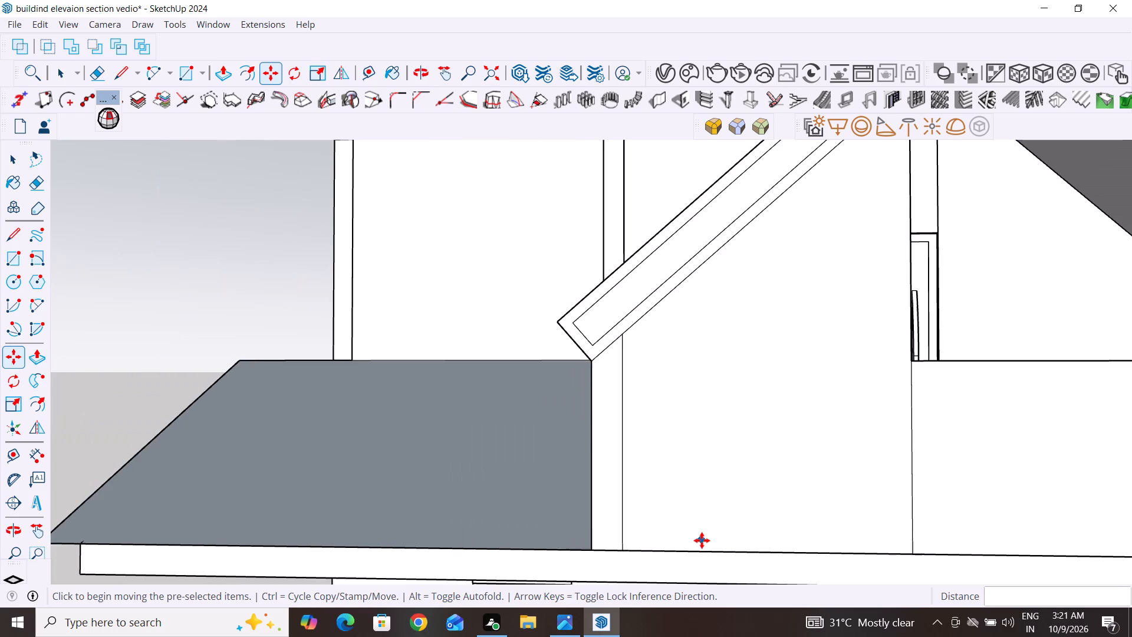
pyautogui.scroll(-9, 702, 540)
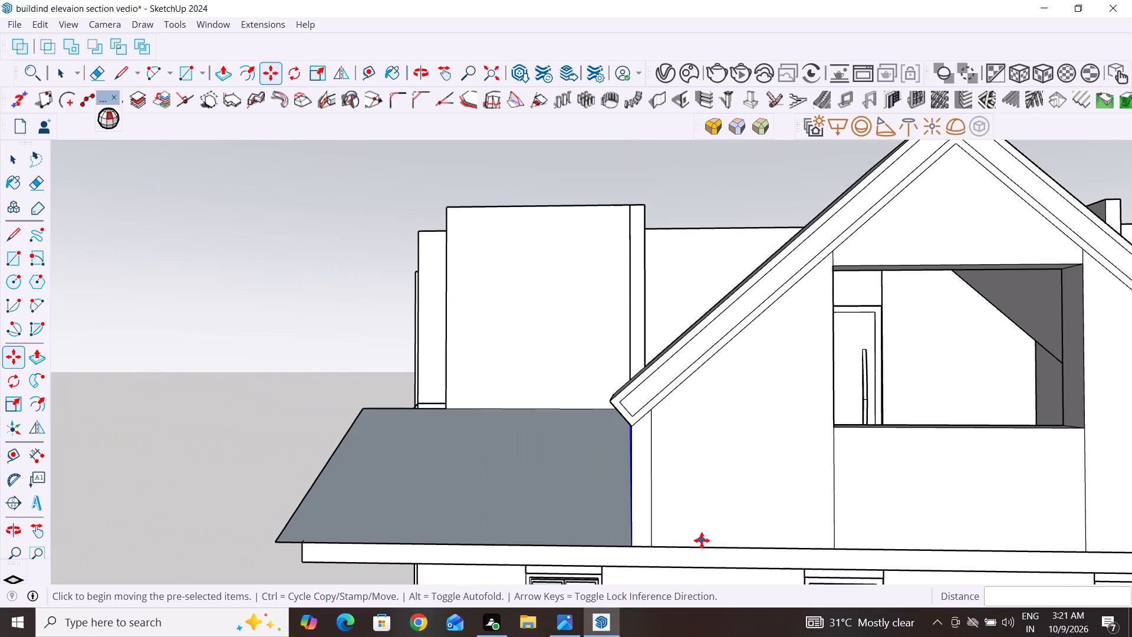
pyautogui.scroll(-3, 702, 540)
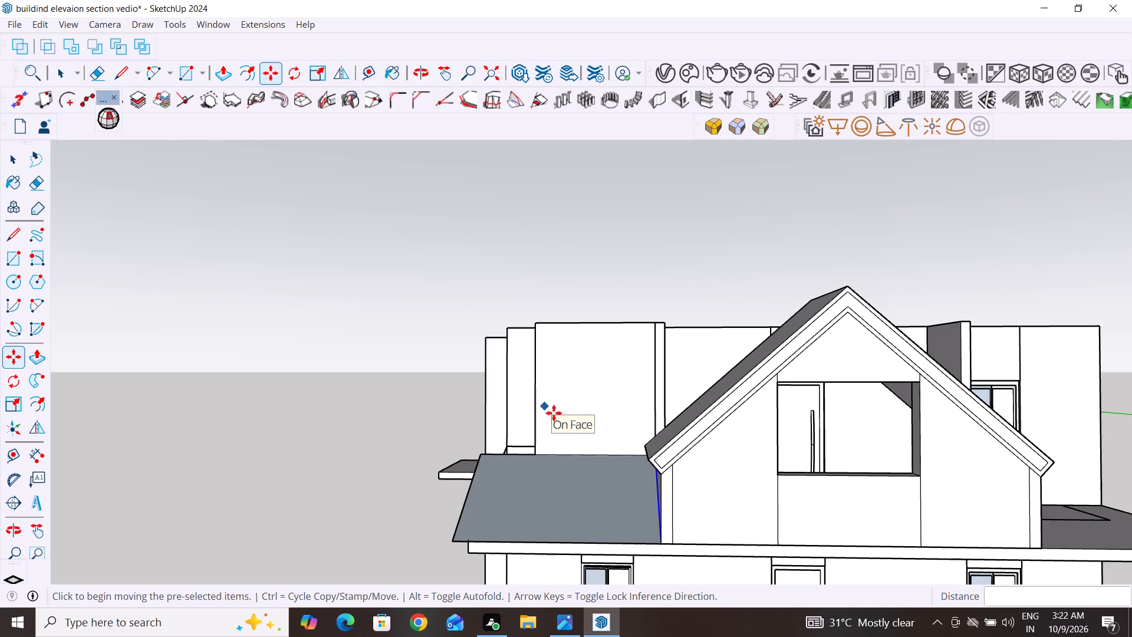
pyautogui.click(9, 158)
pyautogui.scroll(4, 616, 485)
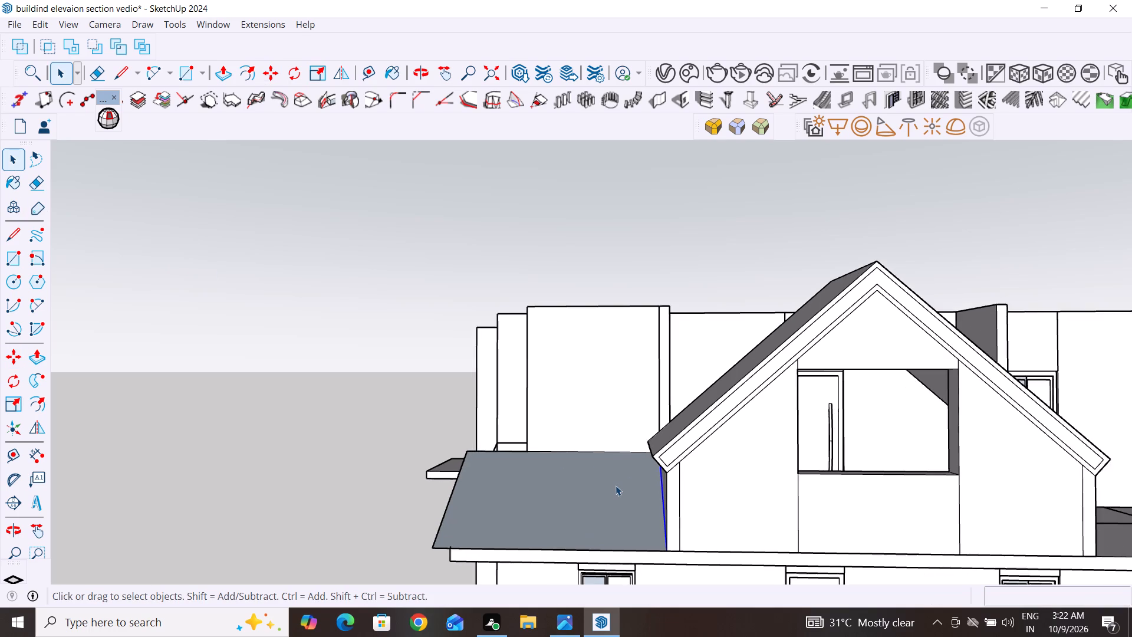
pyautogui.scroll(2, 616, 485)
pyautogui.click(617, 486)
pyautogui.rightClick(617, 486)
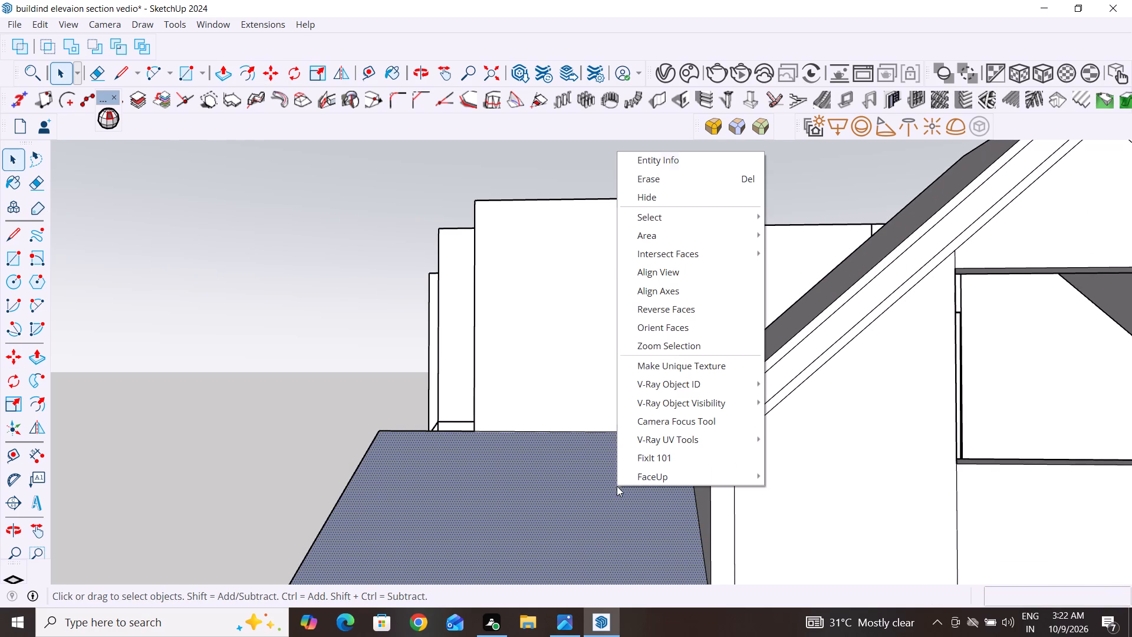
pyautogui.click(676, 313)
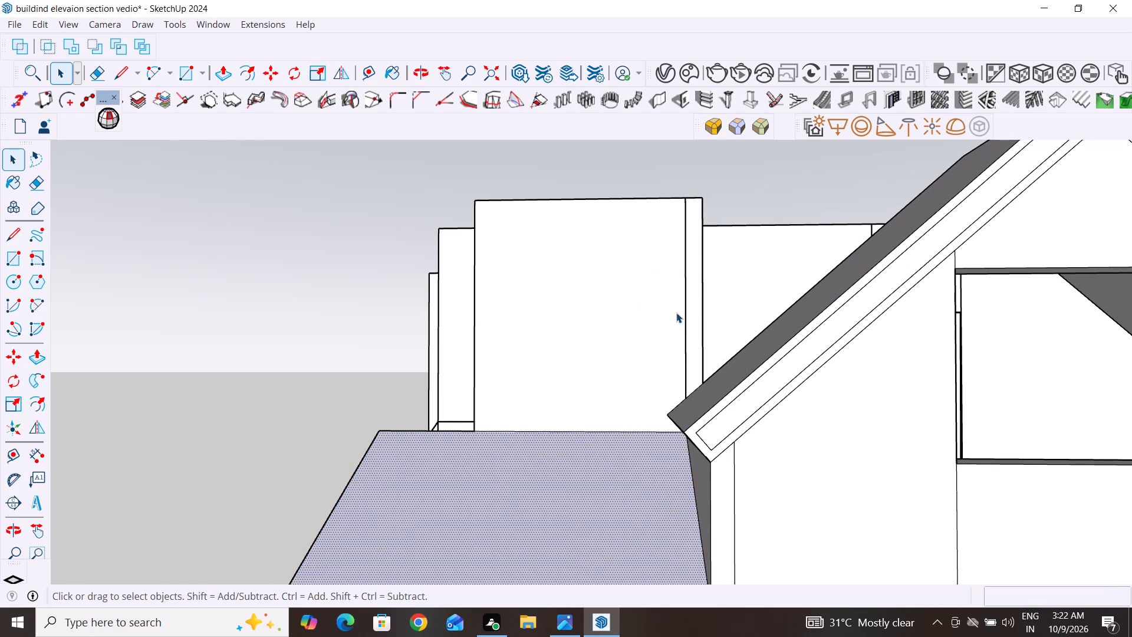
pyautogui.click(265, 383)
# Delete the loose sloping edge running from the upper-storey wall corner down to the slab corner beneath the lean-to roof.
pyautogui.moveTo(663, 498); pyautogui.dragTo(739, 516, button='middle')
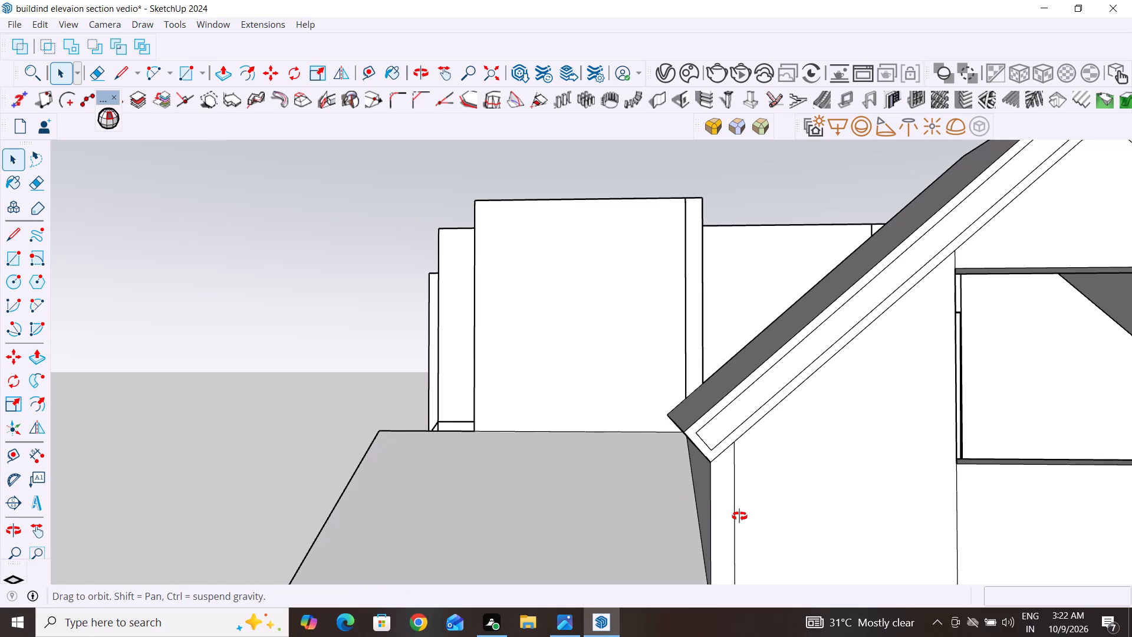
pyautogui.moveTo(739, 516); pyautogui.dragTo(938, 518, button='middle')
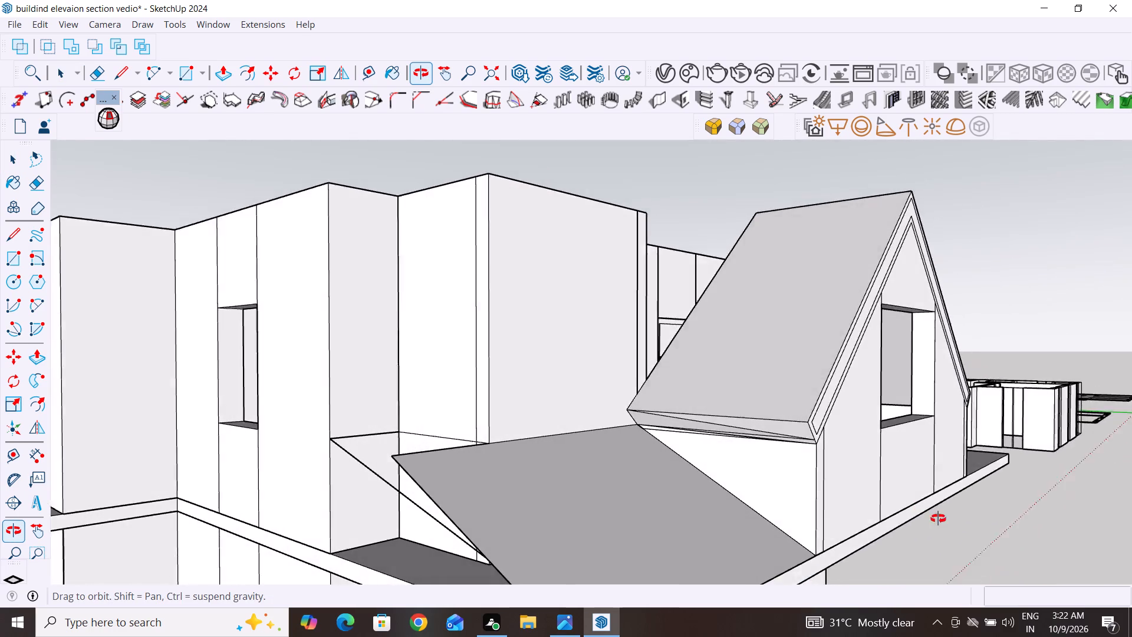
pyautogui.moveTo(938, 518); pyautogui.dragTo(1001, 505, button='middle')
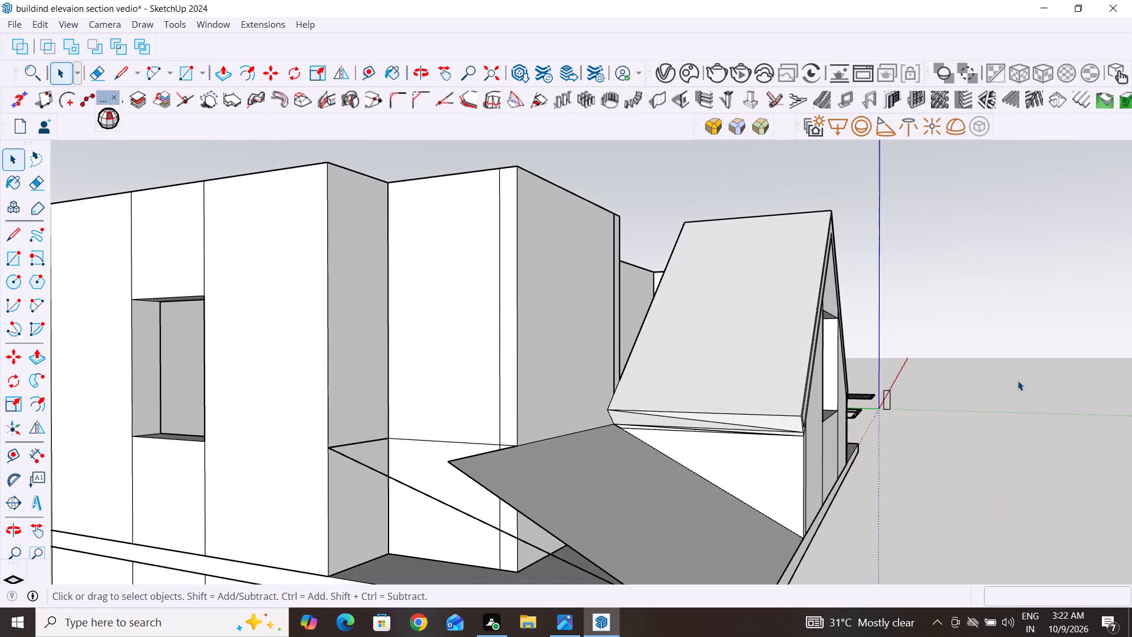
pyautogui.scroll(-3, 1018, 380)
pyautogui.scroll(3, 1018, 436)
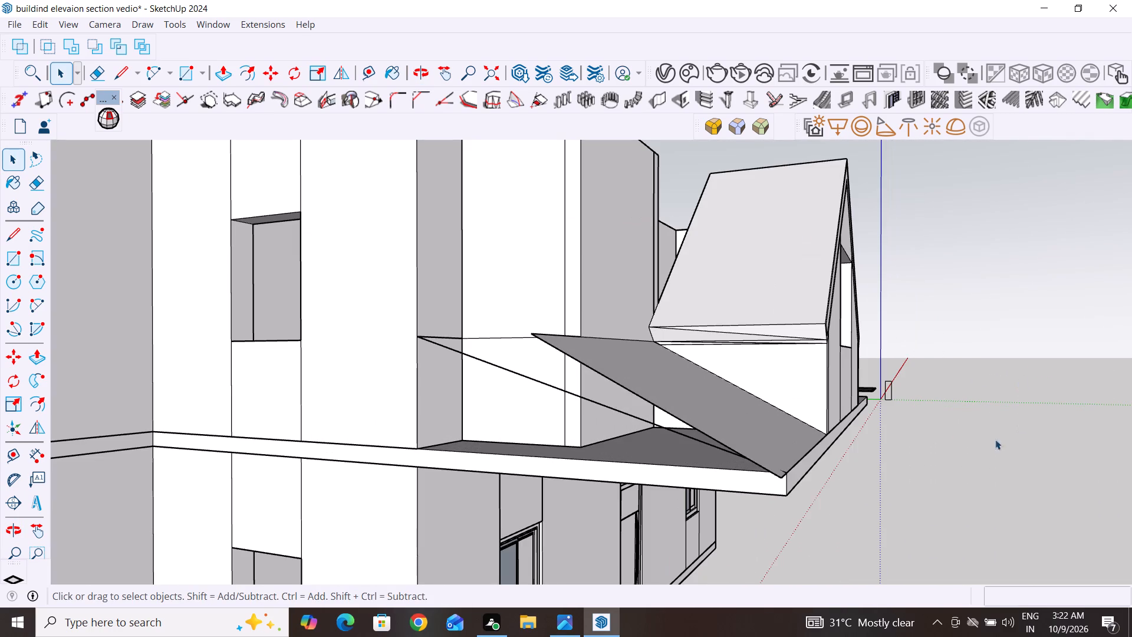
pyautogui.click(13, 235)
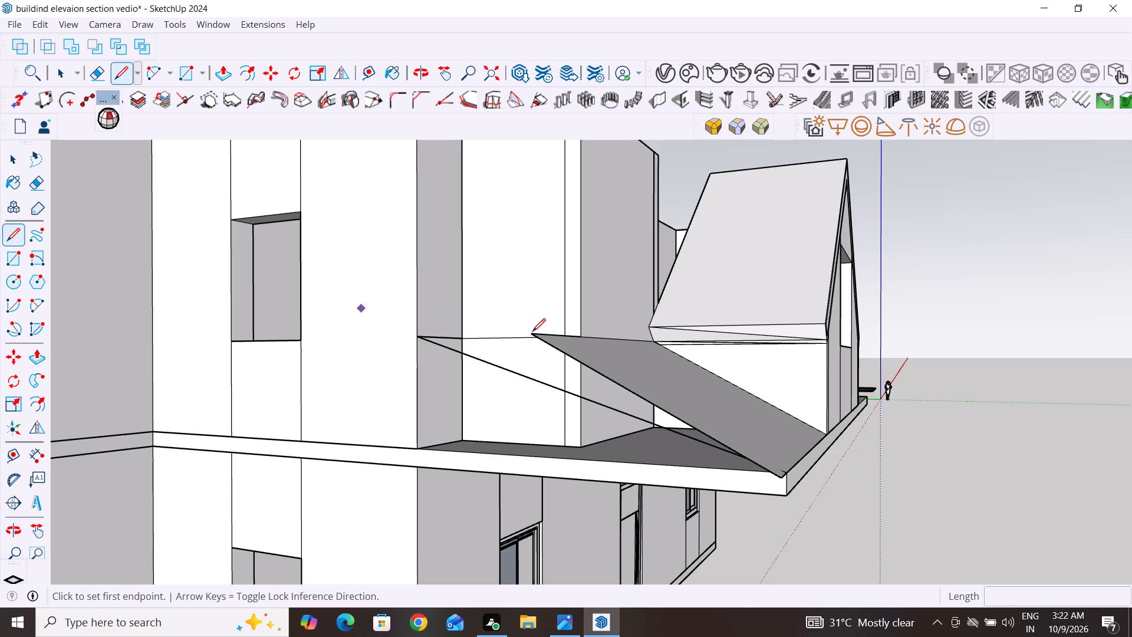
pyautogui.click(7, 163)
pyautogui.click(519, 375)
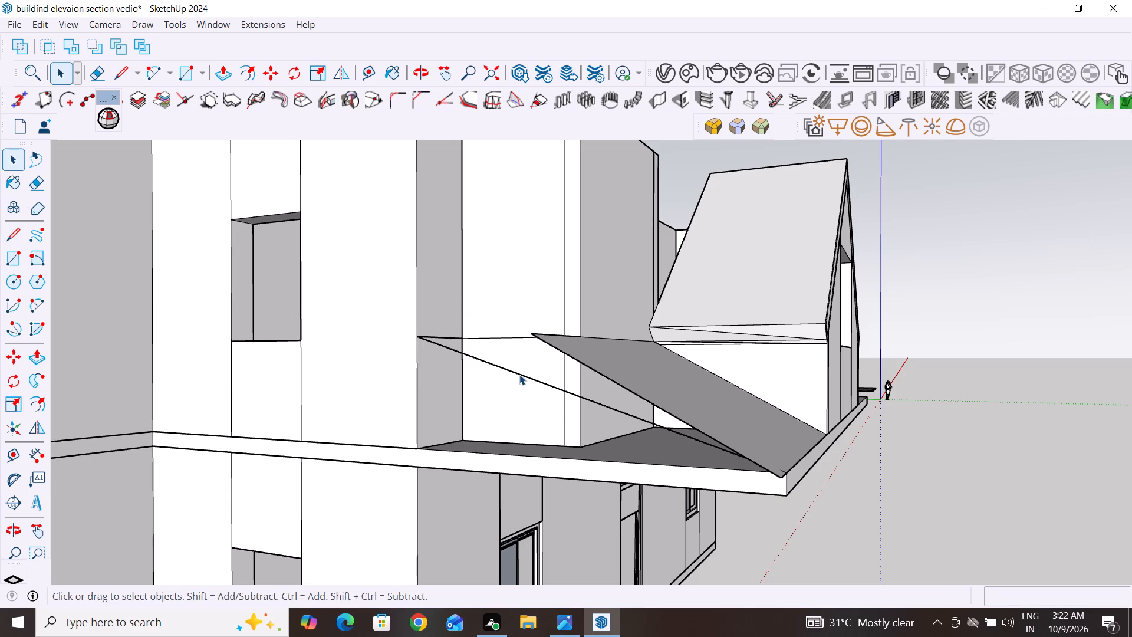
pyautogui.press('Delete')
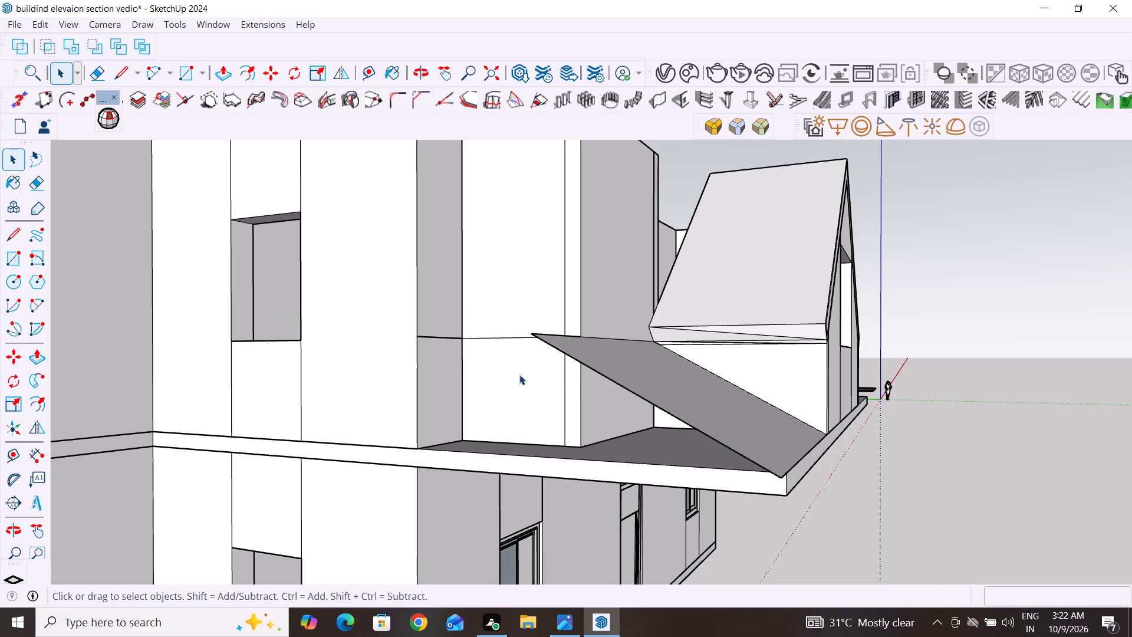
# Delete the three leftover horizontal edge segments across the recessed upper-storey walls beside the lean-to roof.
pyautogui.moveTo(489, 386); pyautogui.dragTo(476, 482, button='middle')
pyautogui.click(435, 430)
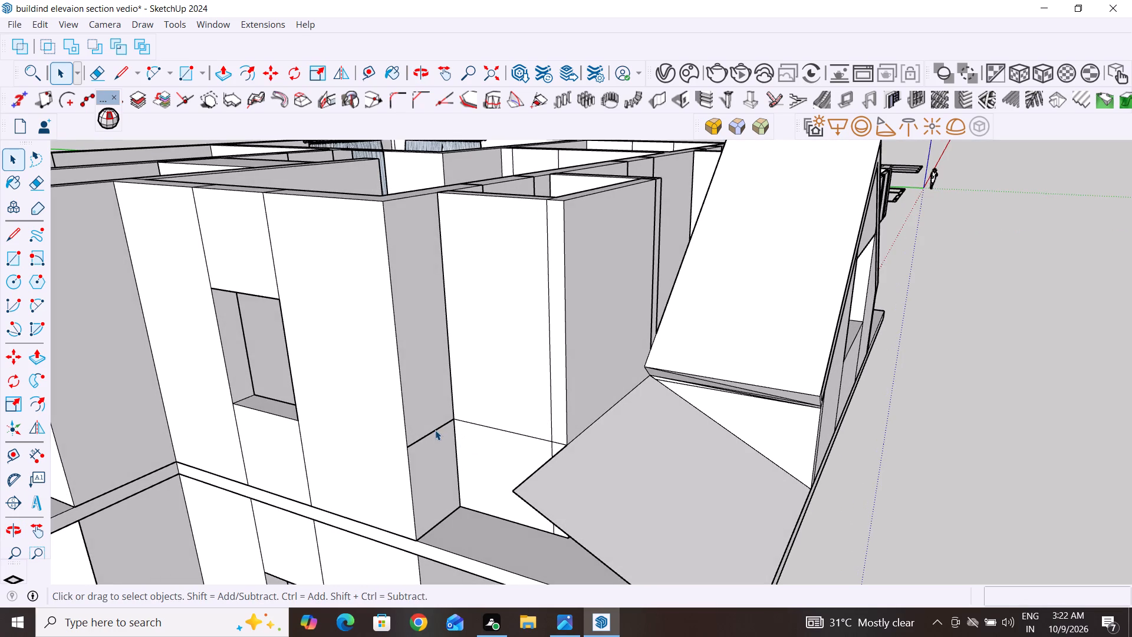
pyautogui.press('Delete')
pyautogui.click(494, 428)
pyautogui.press('Delete')
pyautogui.click(558, 441)
pyautogui.press('Delete')
# Draw a vertical line about 3' 1 9/16" long from the lean-to roof's upper outer corner down to the slab's upper edge.
pyautogui.scroll(-5, 560, 399)
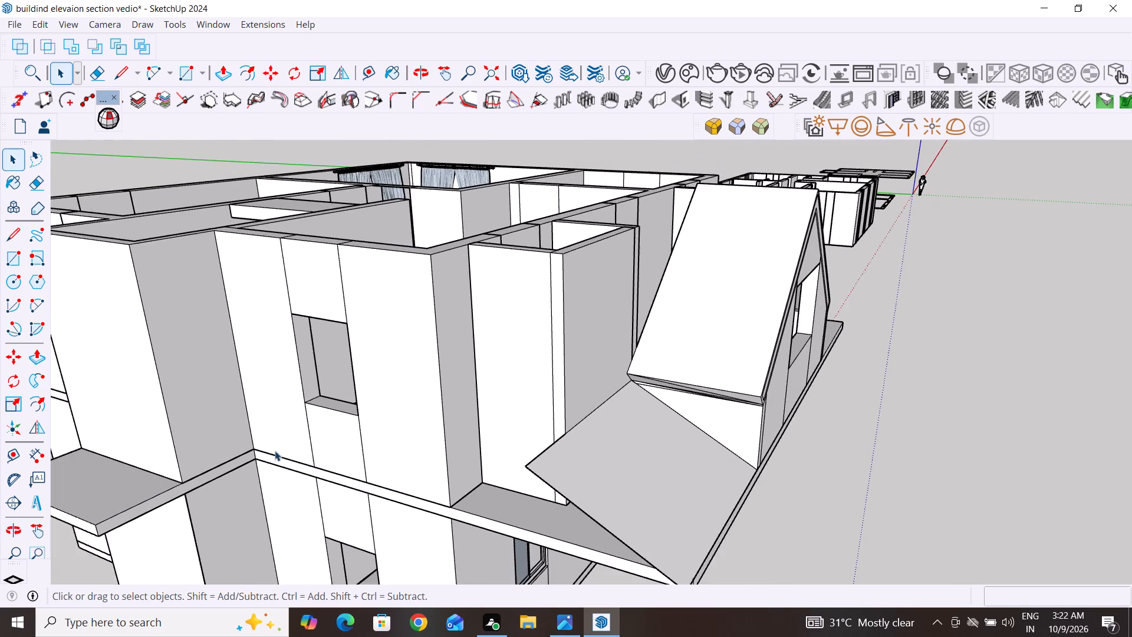
pyautogui.click(14, 239)
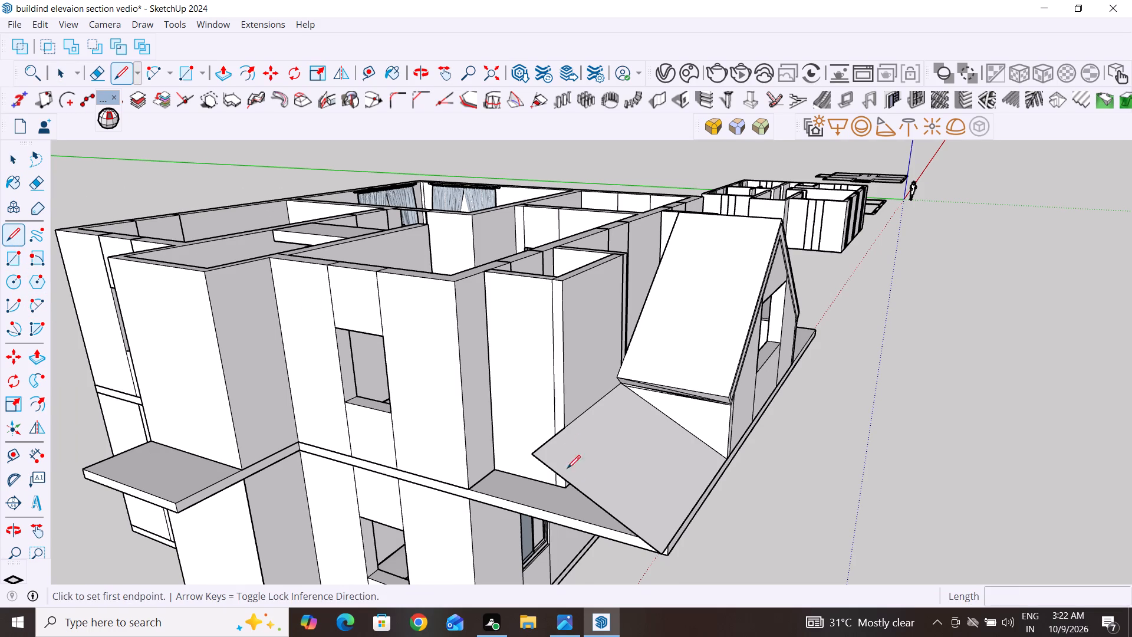
pyautogui.moveTo(548, 510); pyautogui.dragTo(596, 428, button='middle')
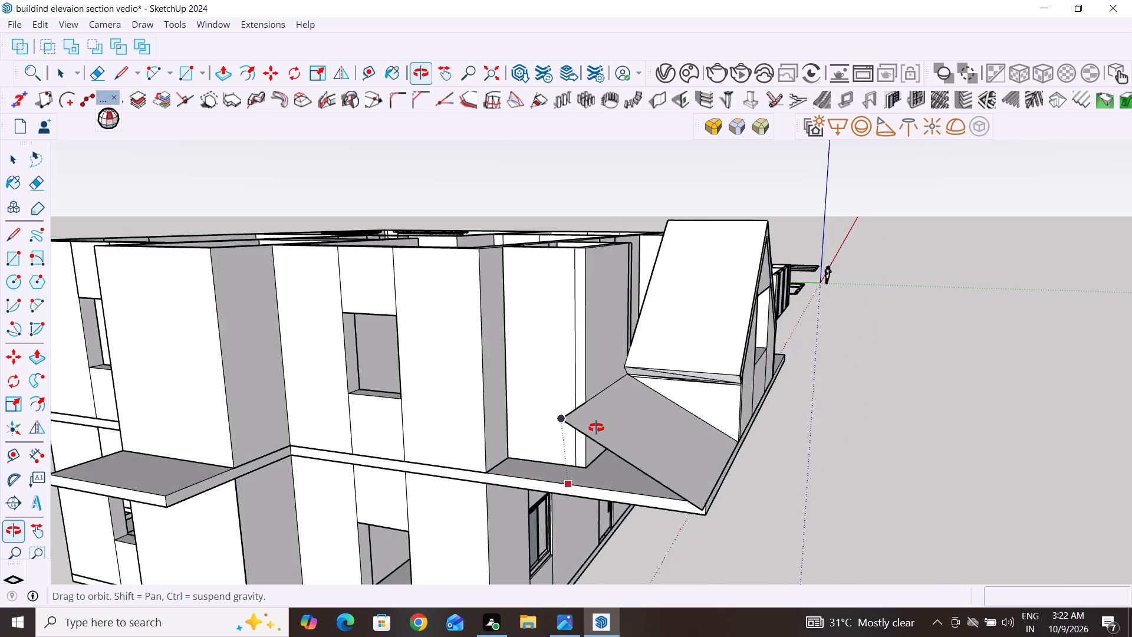
pyautogui.moveTo(596, 428); pyautogui.dragTo(650, 429, button='middle')
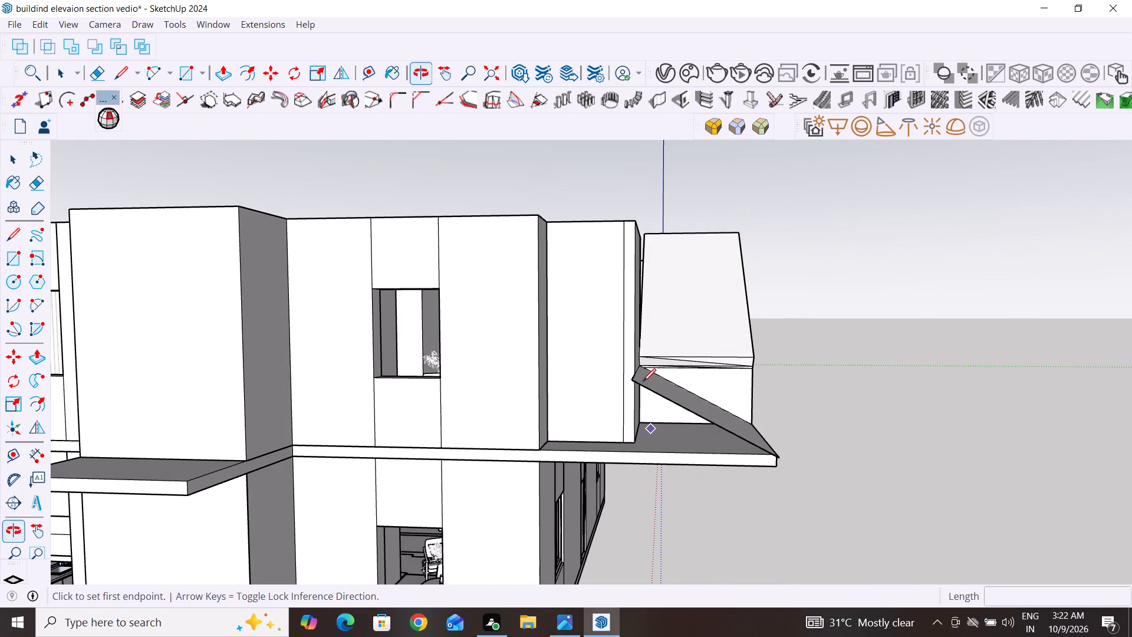
pyautogui.click(631, 380)
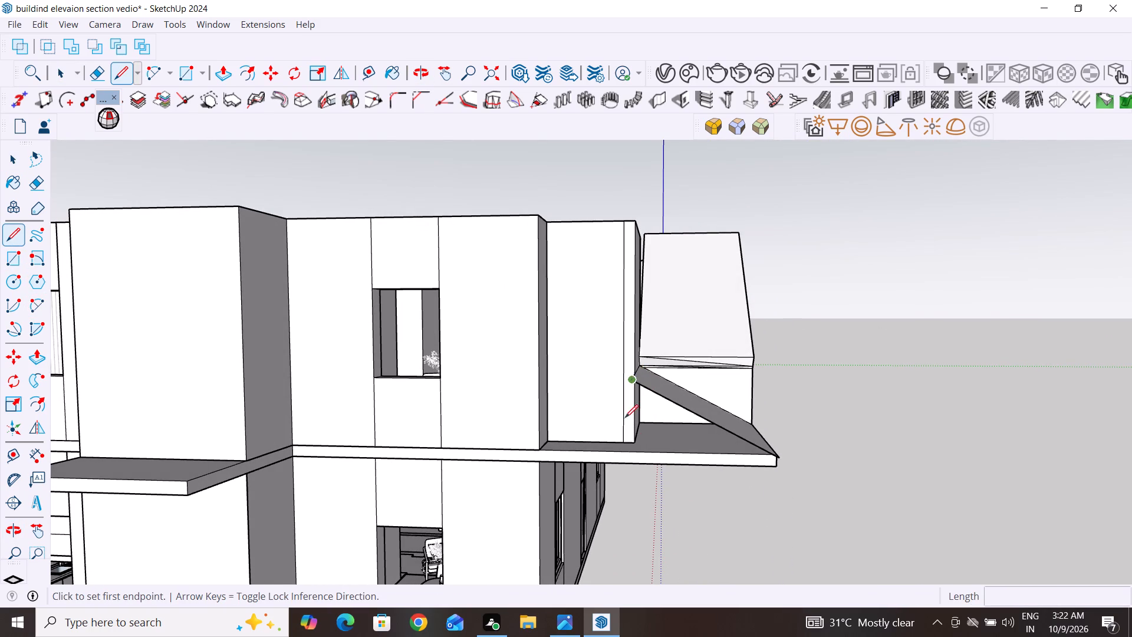
pyautogui.click(632, 455)
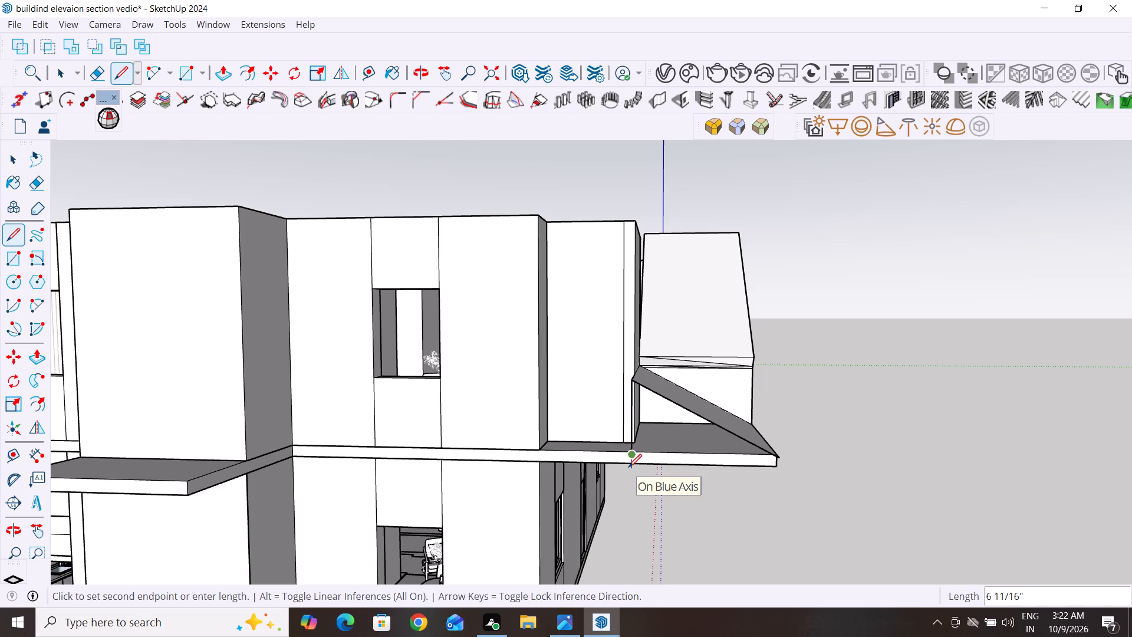
pyautogui.click(15, 160)
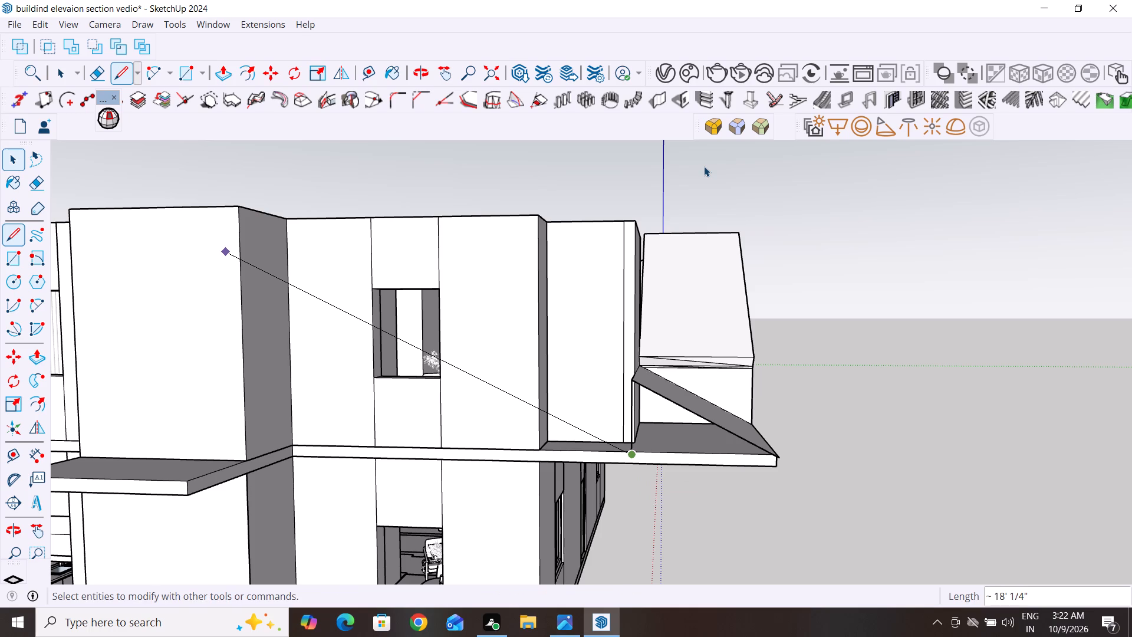
pyautogui.click(703, 153)
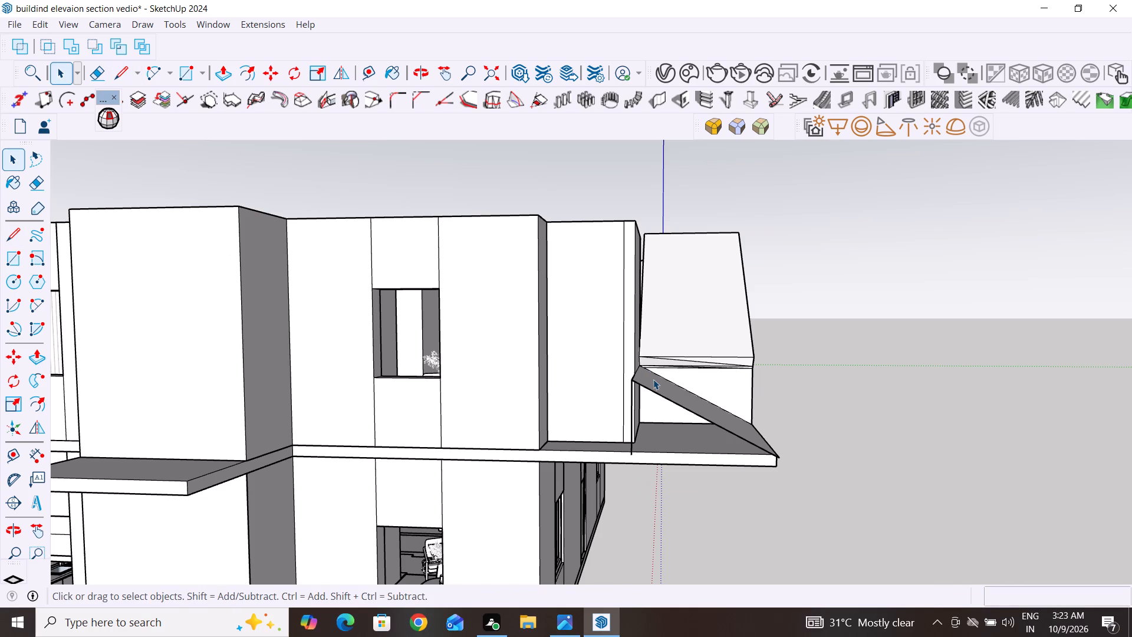
pyautogui.scroll(7, 653, 379)
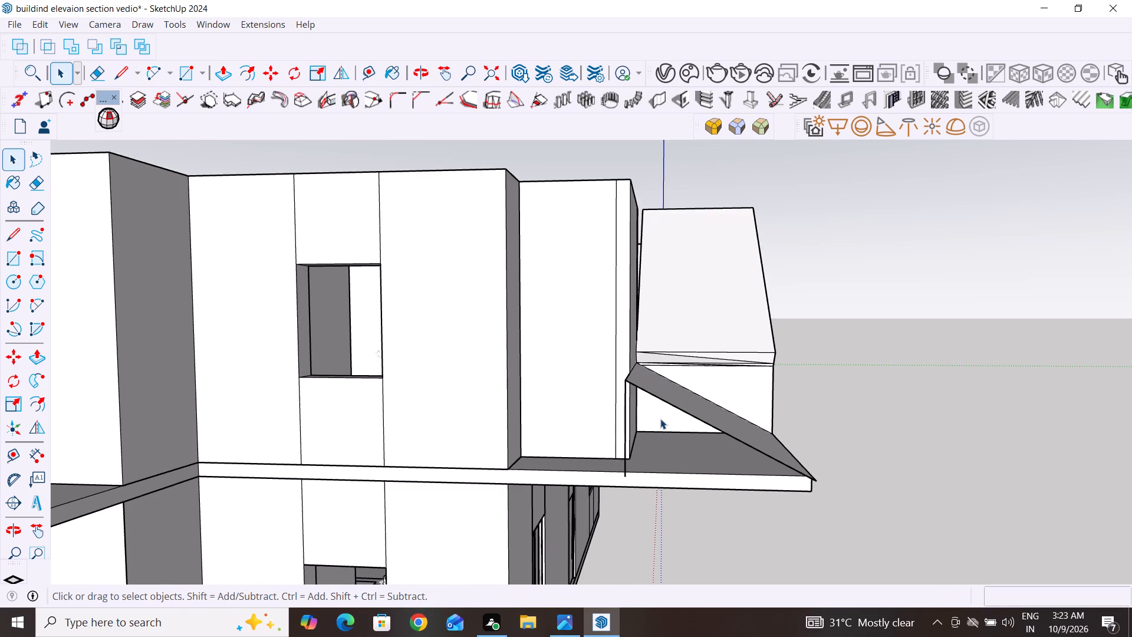
# Delete the vertical line dropping from the lean-to roof's upper outer corner onto the slab's front face.
pyautogui.moveTo(659, 418); pyautogui.dragTo(622, 398, button='middle')
pyautogui.scroll(4, 537, 460)
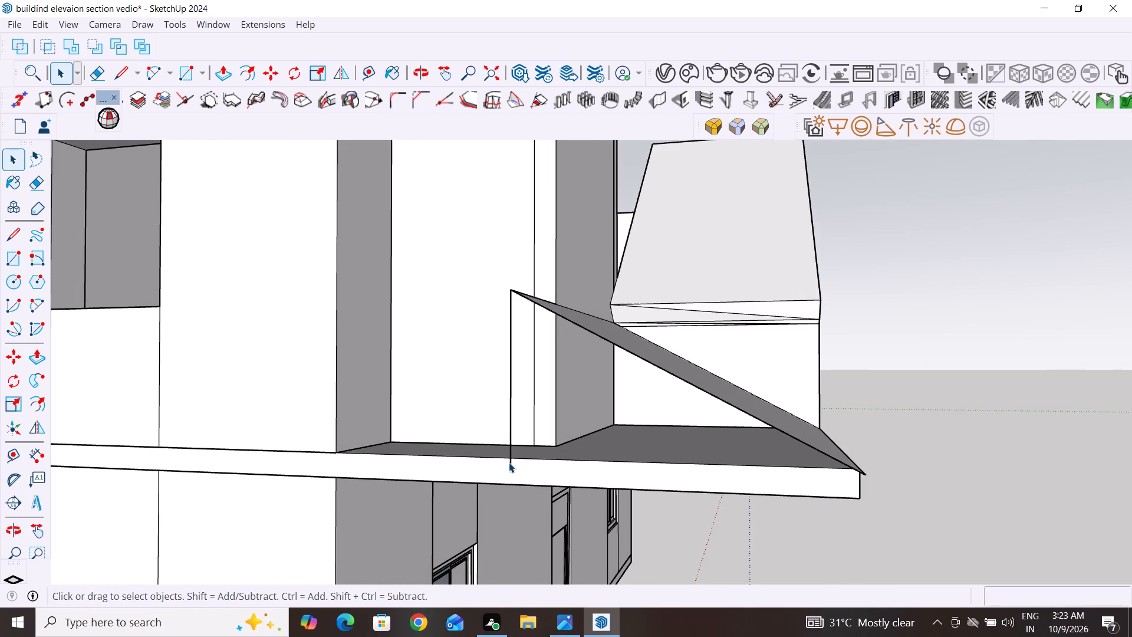
pyautogui.click(507, 460)
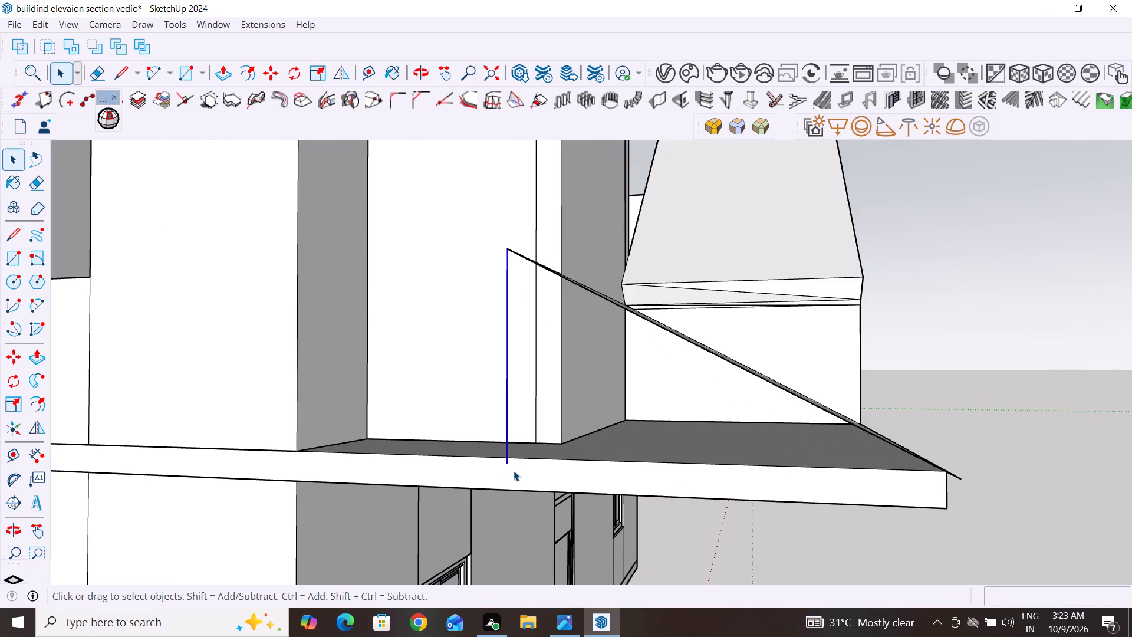
pyautogui.scroll(3, 512, 468)
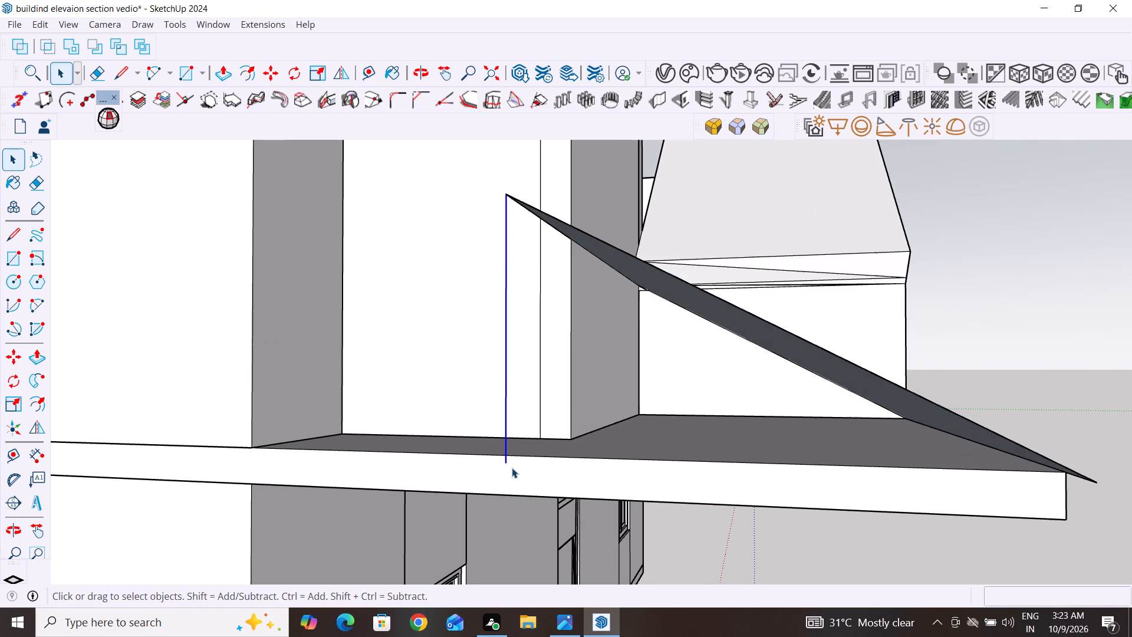
pyautogui.press('Delete')
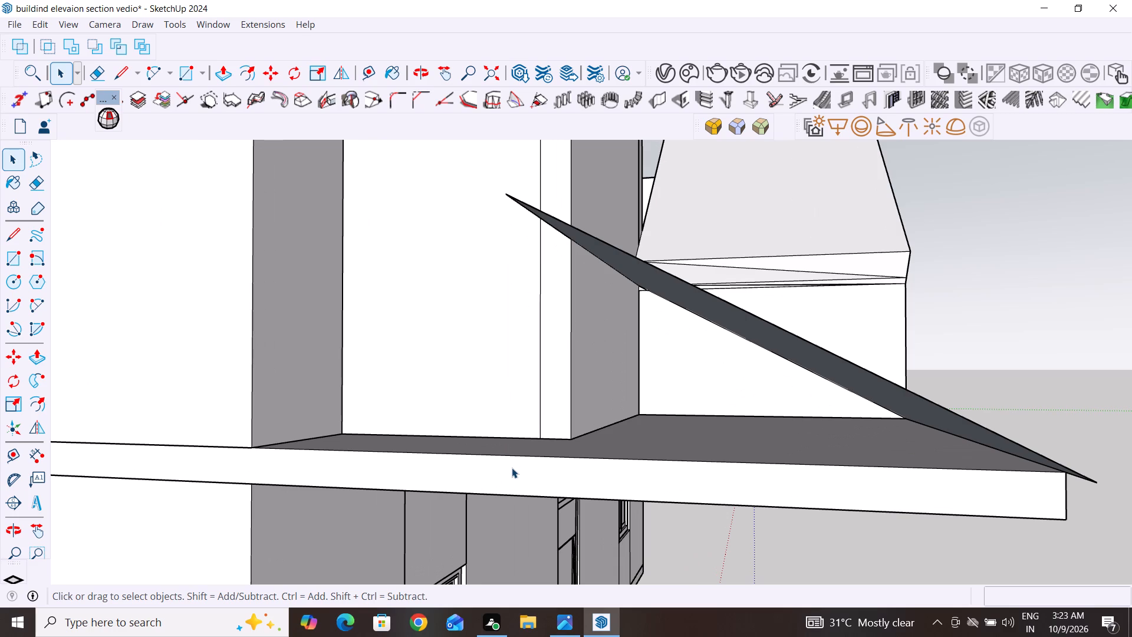
# Draw a vertical line about 3' 1" long from the lean-to roof's upper outer corner down to the slab's top edge.
pyautogui.click(14, 238)
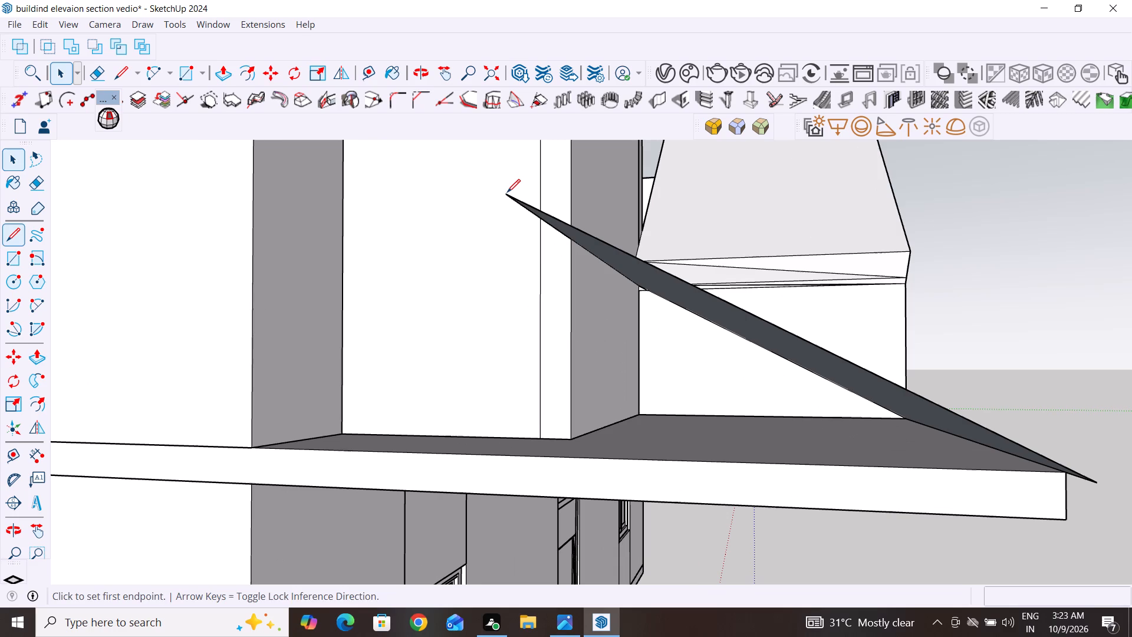
pyautogui.click(506, 193)
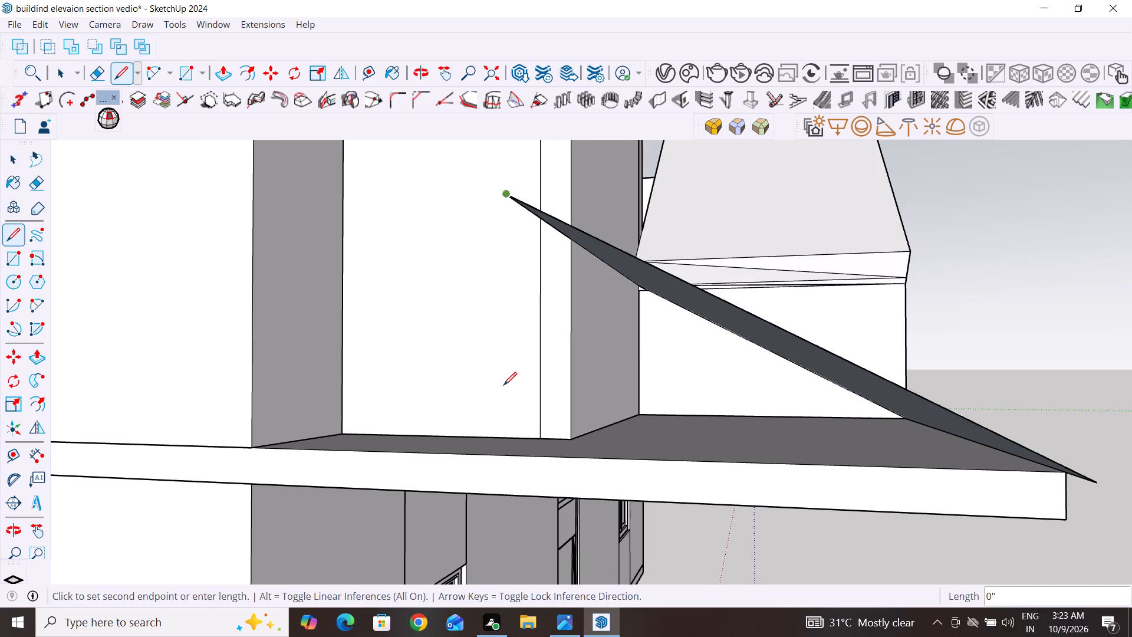
pyautogui.click(507, 454)
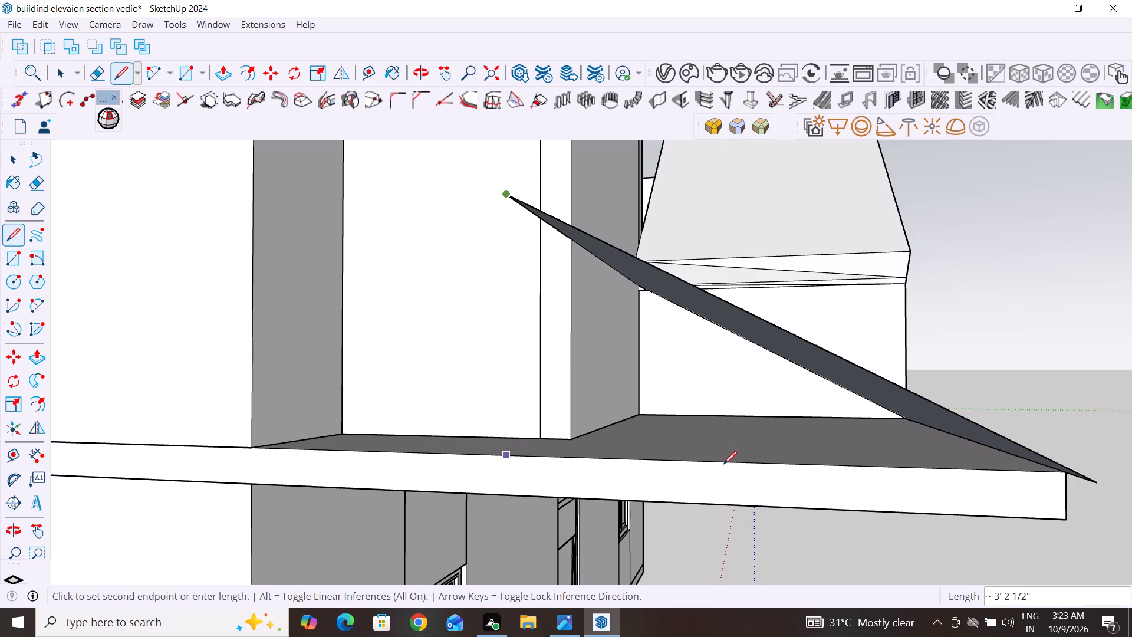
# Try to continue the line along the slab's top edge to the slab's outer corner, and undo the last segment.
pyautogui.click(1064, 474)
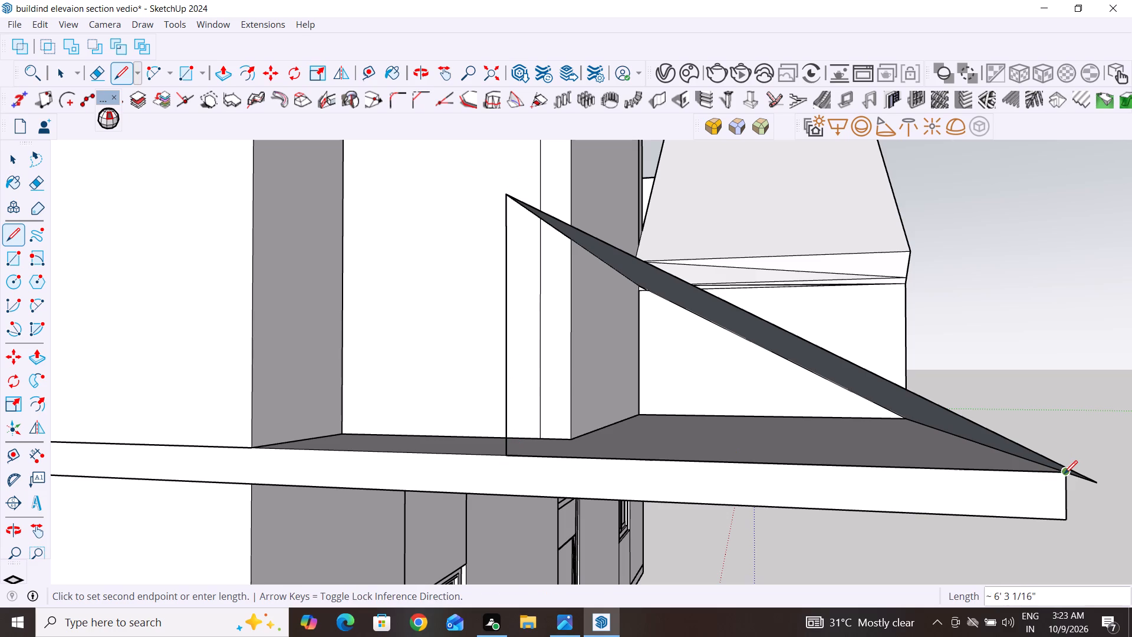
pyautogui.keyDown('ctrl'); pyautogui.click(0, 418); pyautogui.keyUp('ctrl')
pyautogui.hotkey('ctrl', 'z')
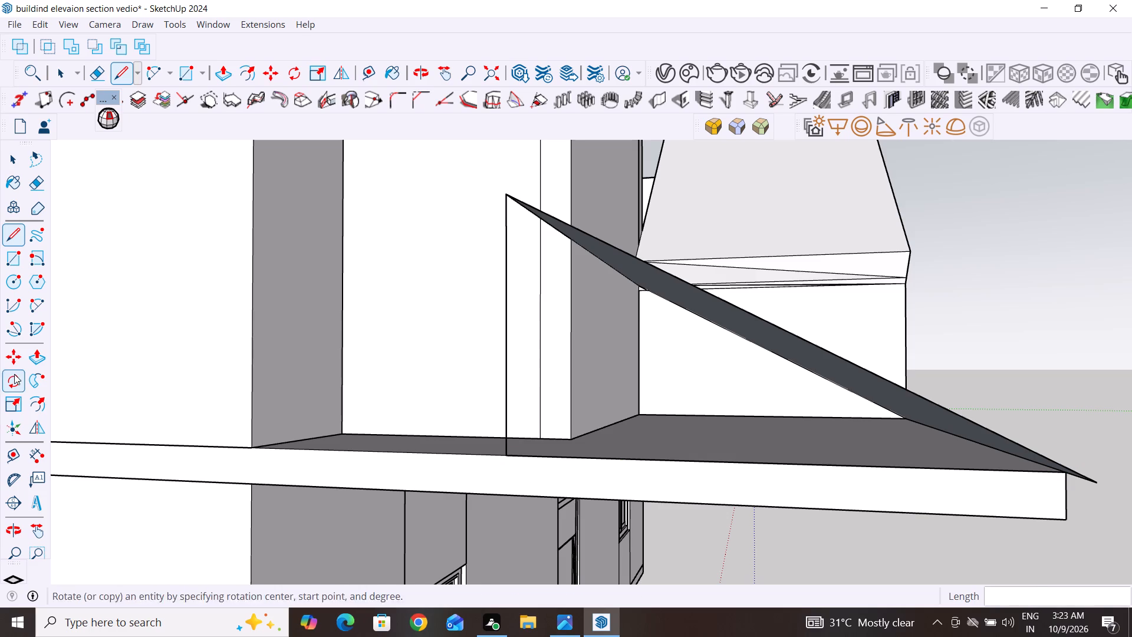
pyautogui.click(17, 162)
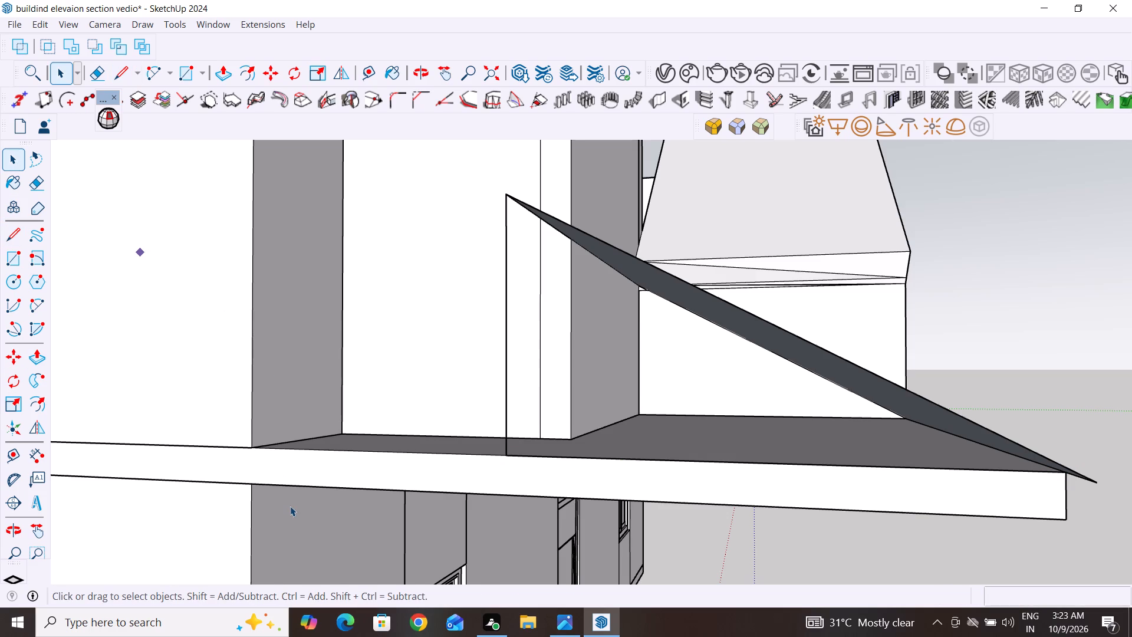
# Copy the floor plan linework from the house's front base corner to empty space about 106' 7" away.
pyautogui.scroll(-4, 290, 506)
pyautogui.scroll(-3, 515, 552)
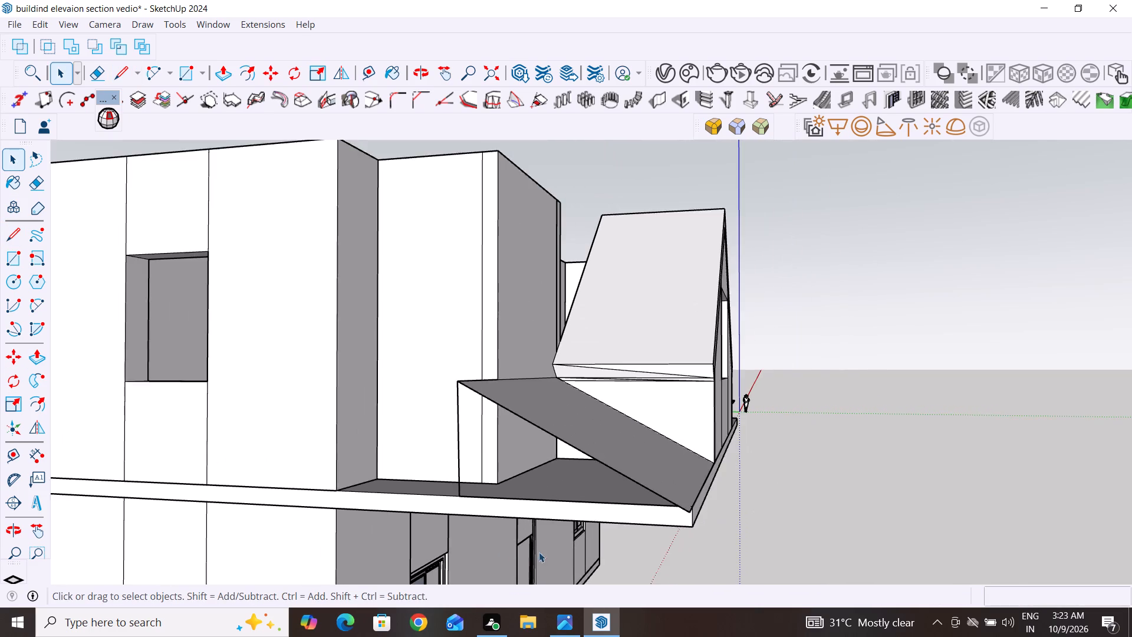
pyautogui.moveTo(762, 519); pyautogui.dragTo(676, 582, button='middle')
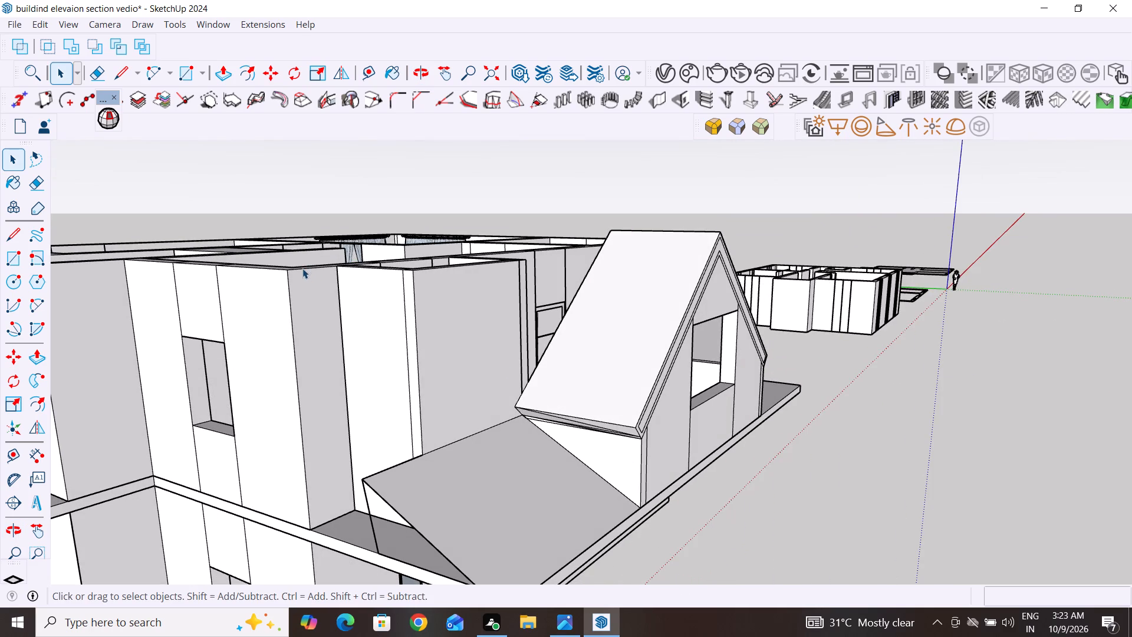
pyautogui.scroll(-5, 291, 271)
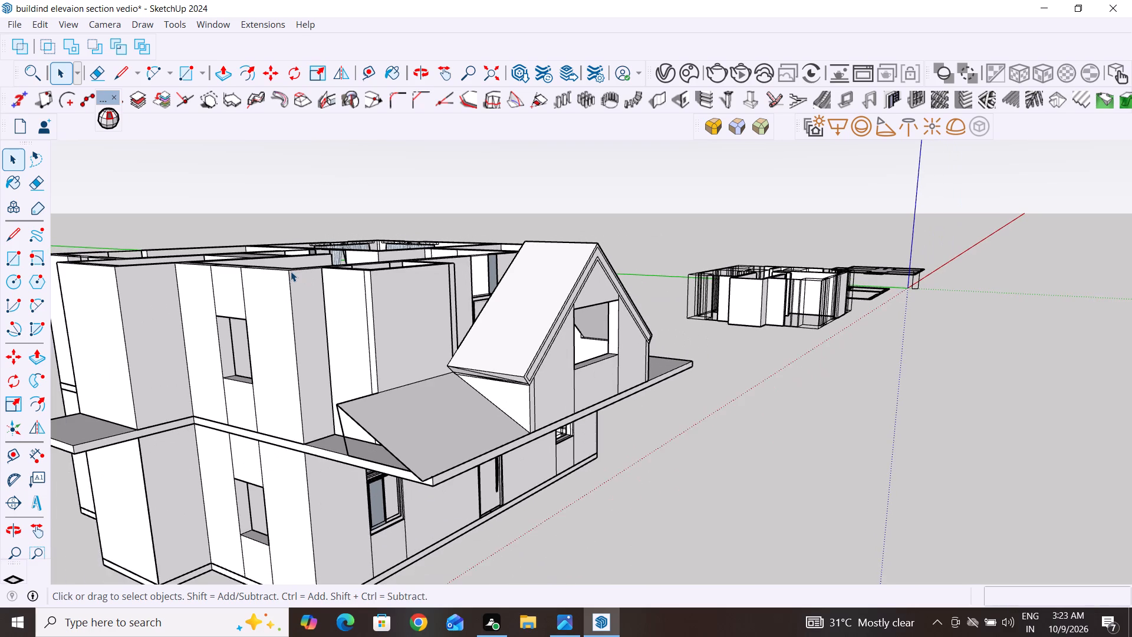
pyautogui.scroll(-2, 291, 271)
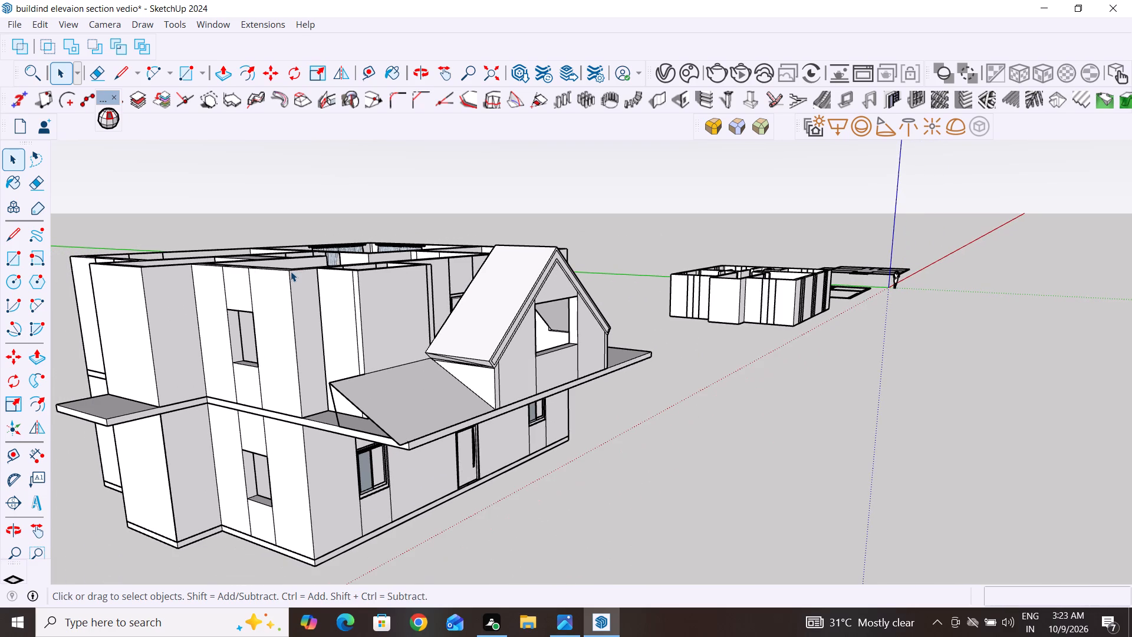
pyautogui.click(325, 557)
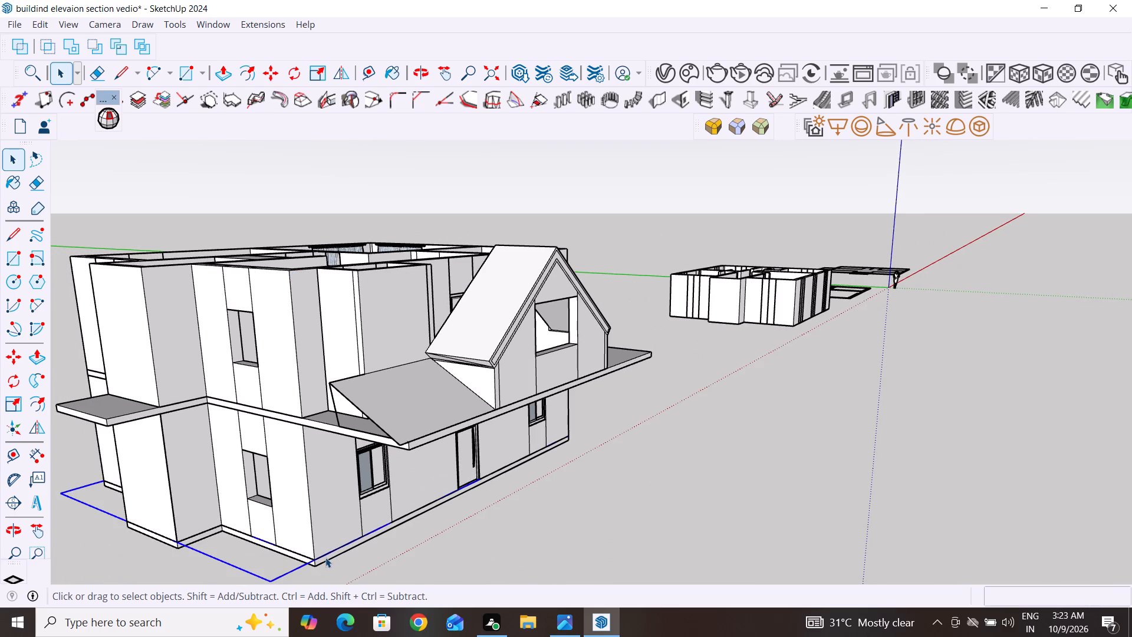
pyautogui.click(473, 542)
pyautogui.click(316, 562)
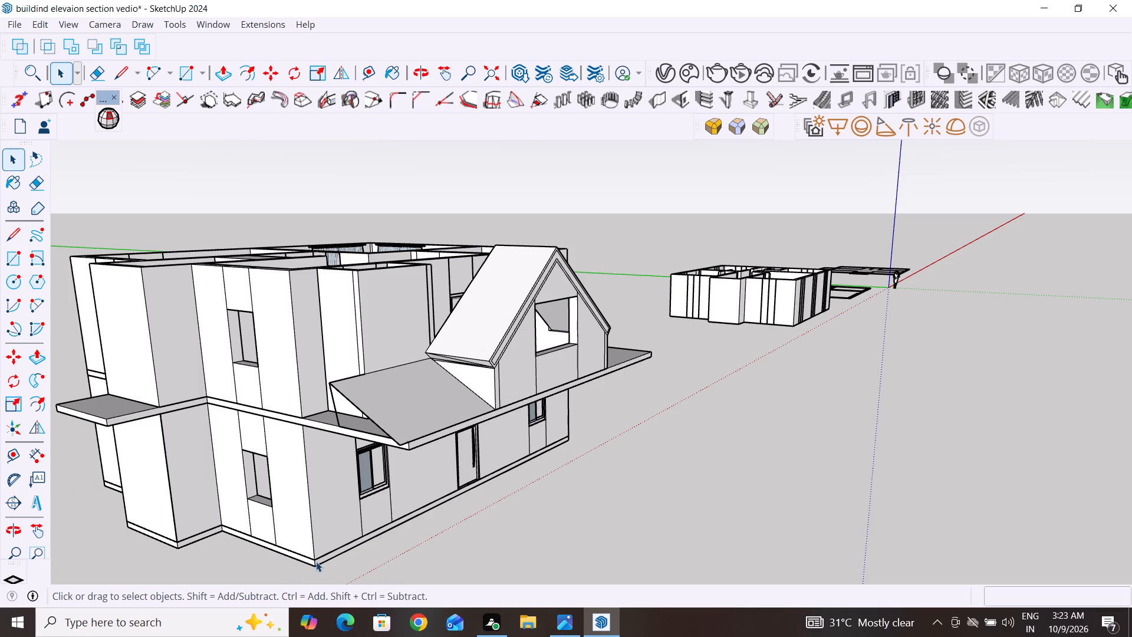
pyautogui.press('m')
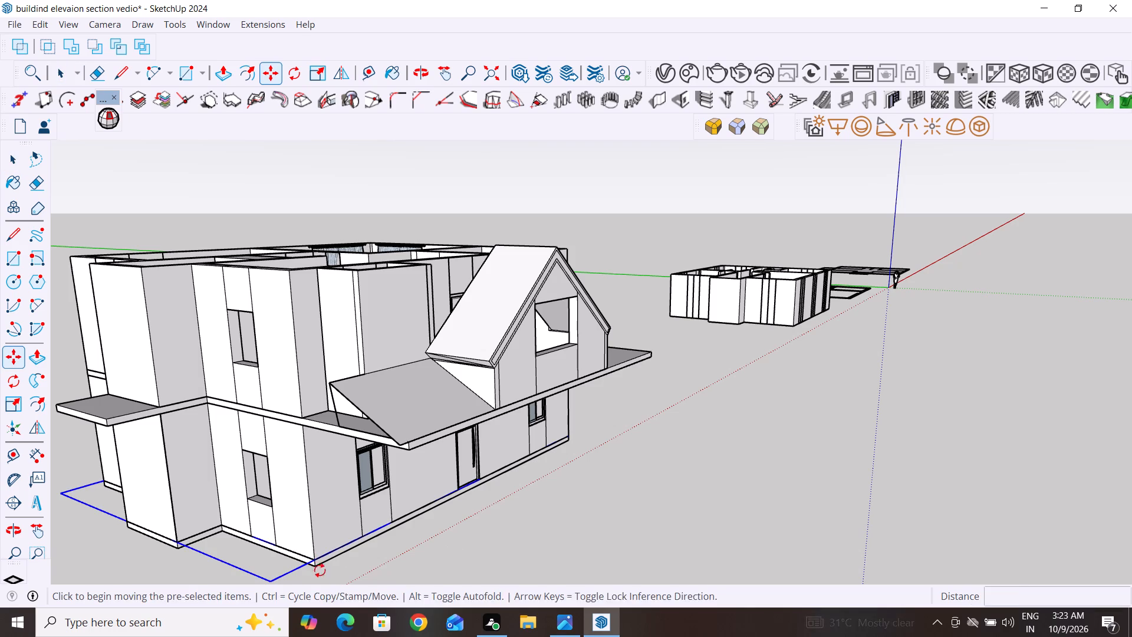
pyautogui.click(317, 566)
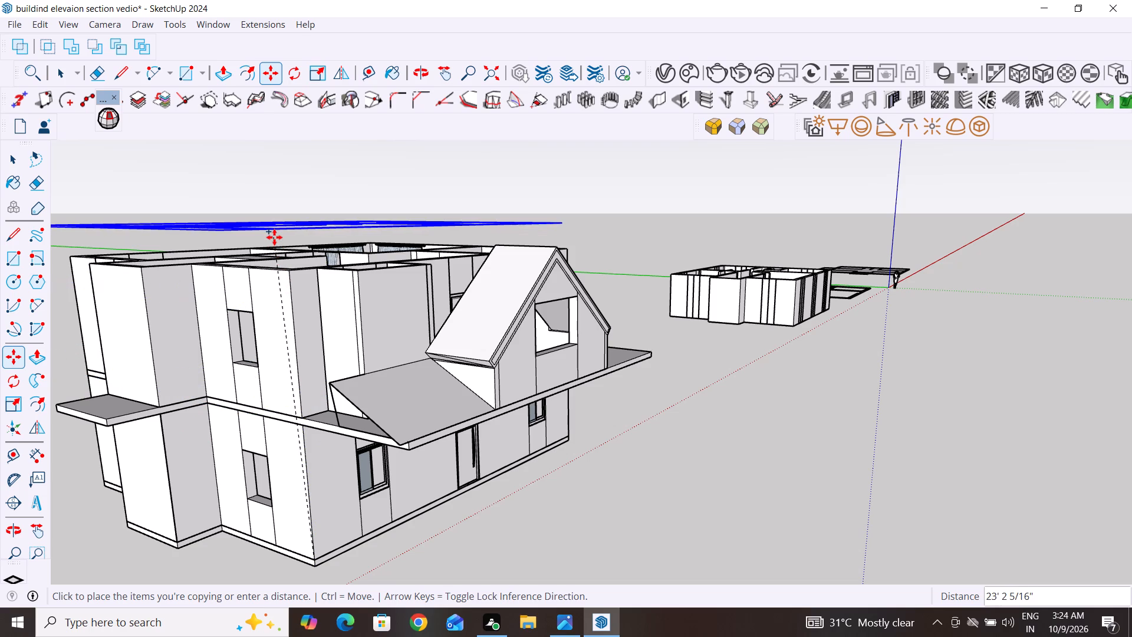
pyautogui.scroll(-3, 274, 237)
pyautogui.moveTo(274, 237); pyautogui.dragTo(300, 351, button='middle')
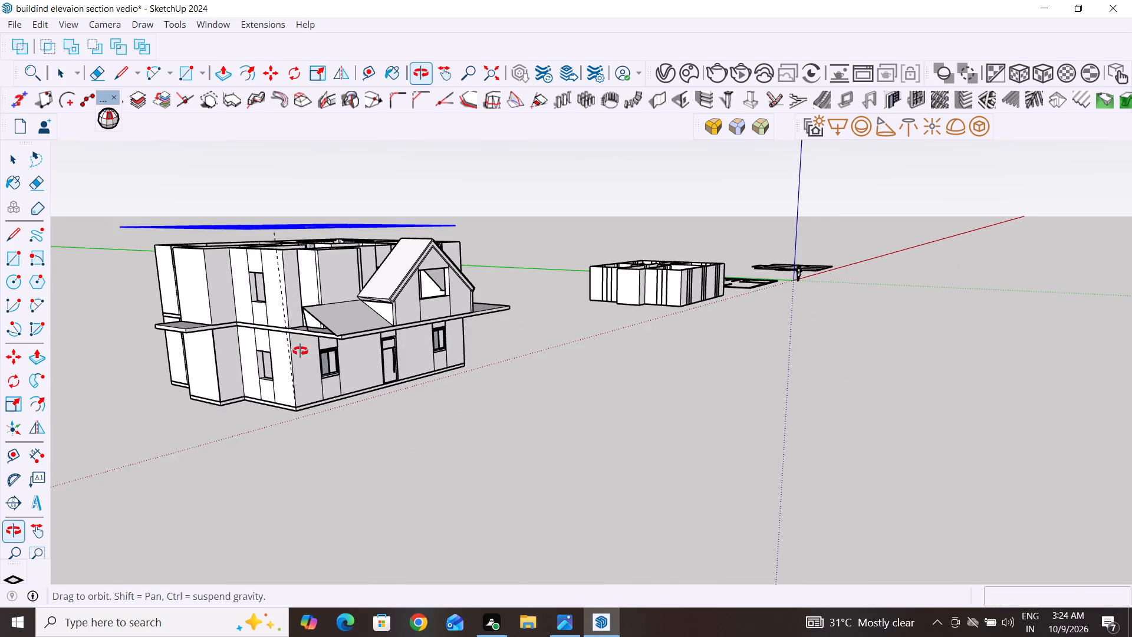
pyautogui.moveTo(300, 351); pyautogui.dragTo(284, 366, button='middle')
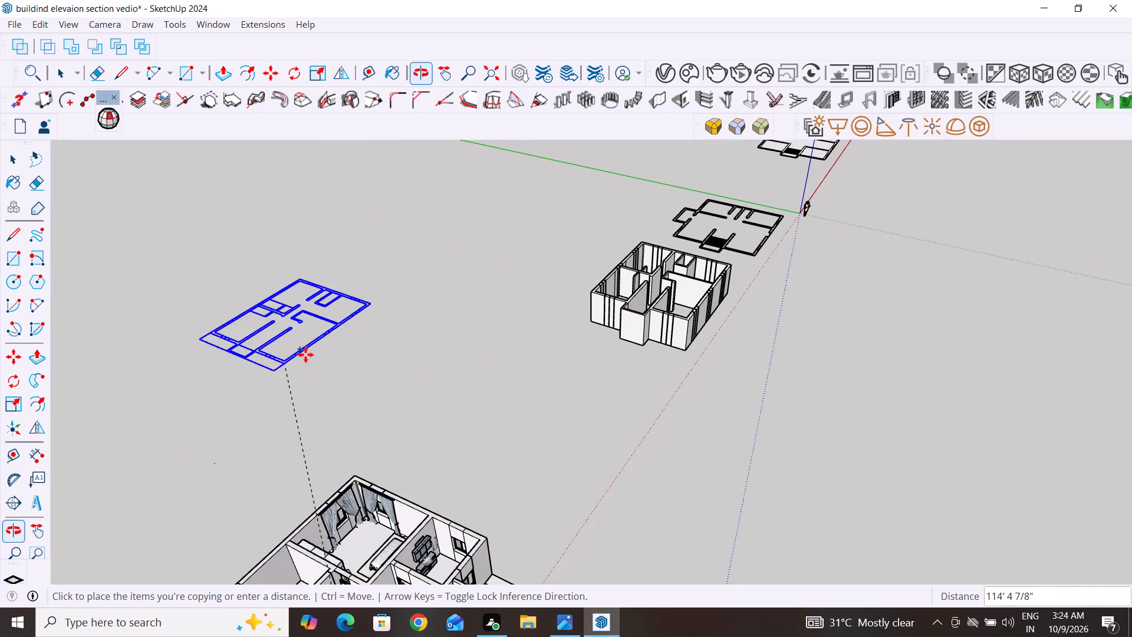
pyautogui.click(390, 362)
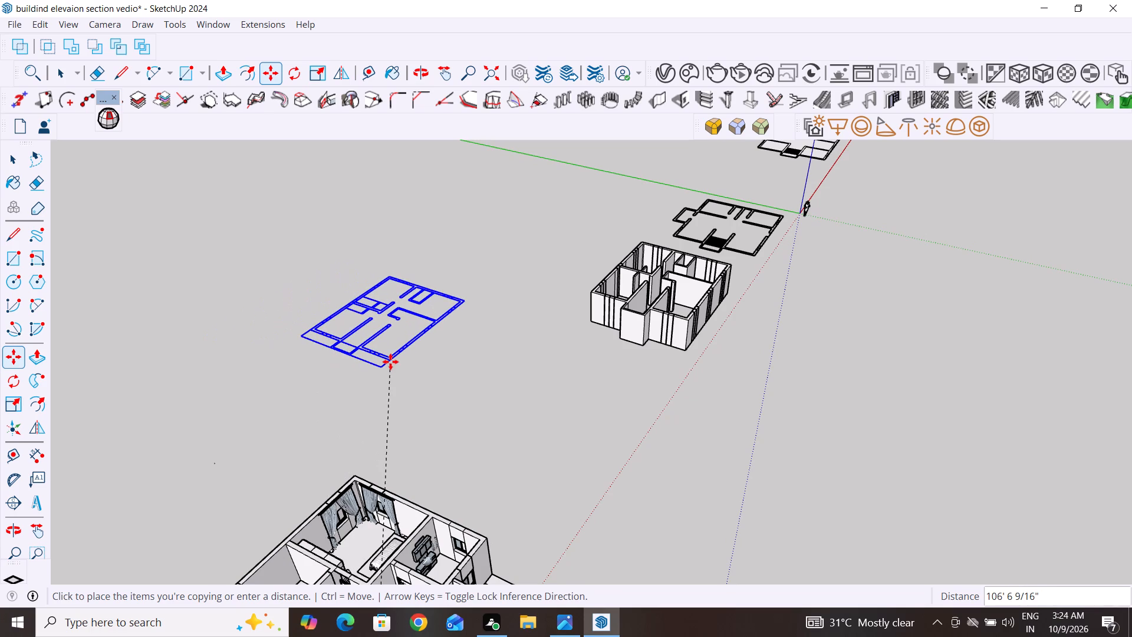
pyautogui.click(15, 158)
pyautogui.click(182, 314)
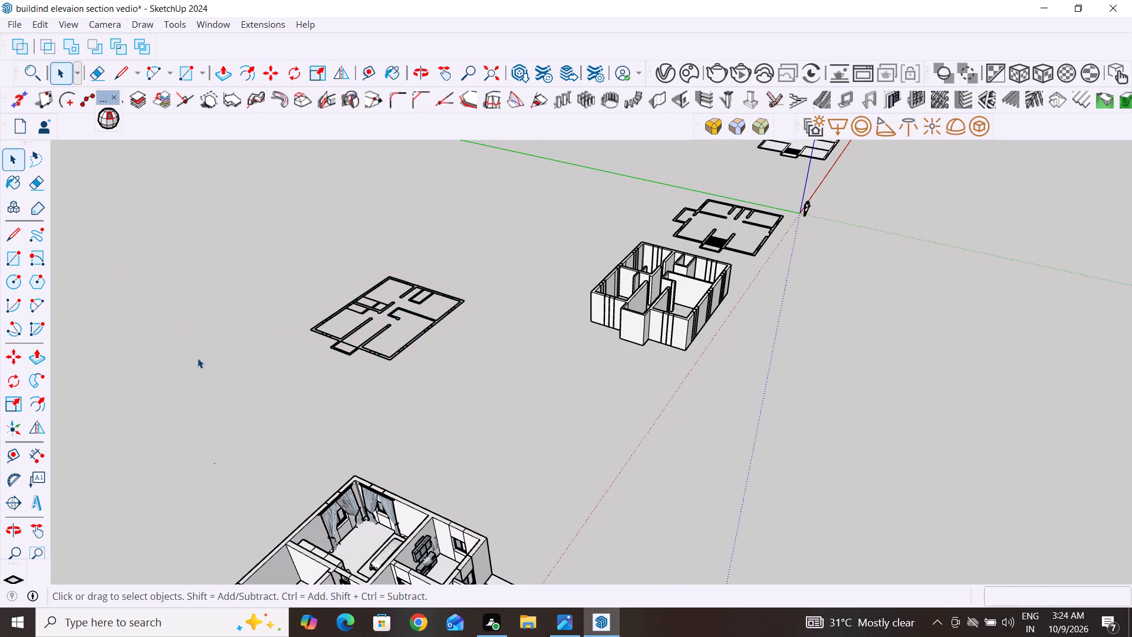
# Select the plinth slab at the house's front base corner and start moving it.
pyautogui.scroll(-12, 198, 358)
pyautogui.moveTo(274, 562); pyautogui.dragTo(261, 515, button='middle')
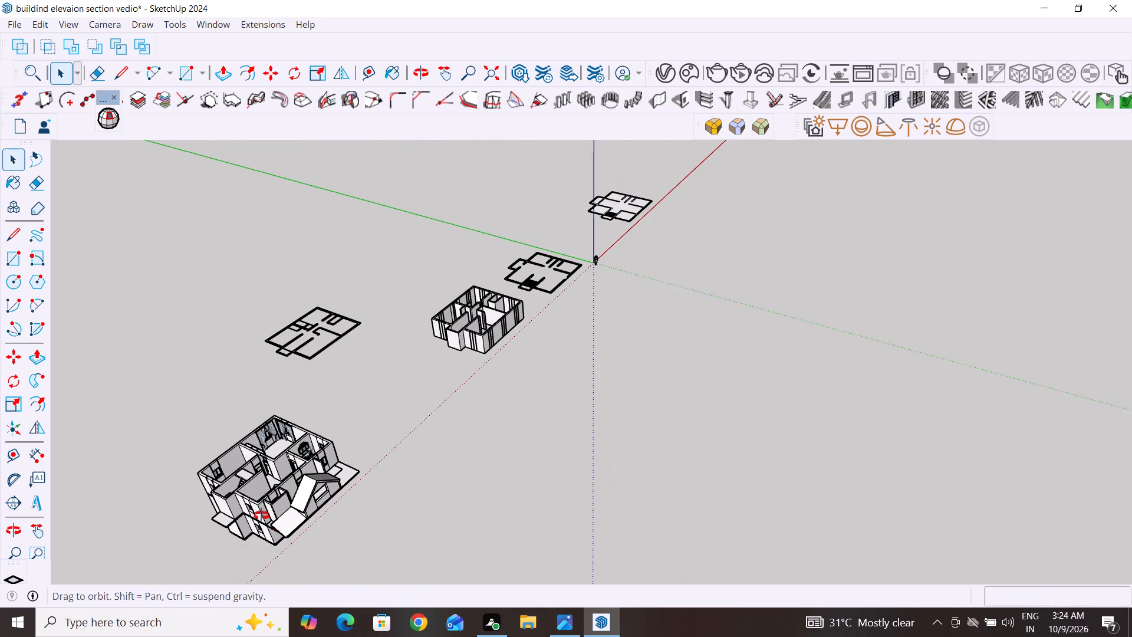
pyautogui.moveTo(261, 515); pyautogui.dragTo(238, 451, button='middle')
pyautogui.scroll(6, 235, 409)
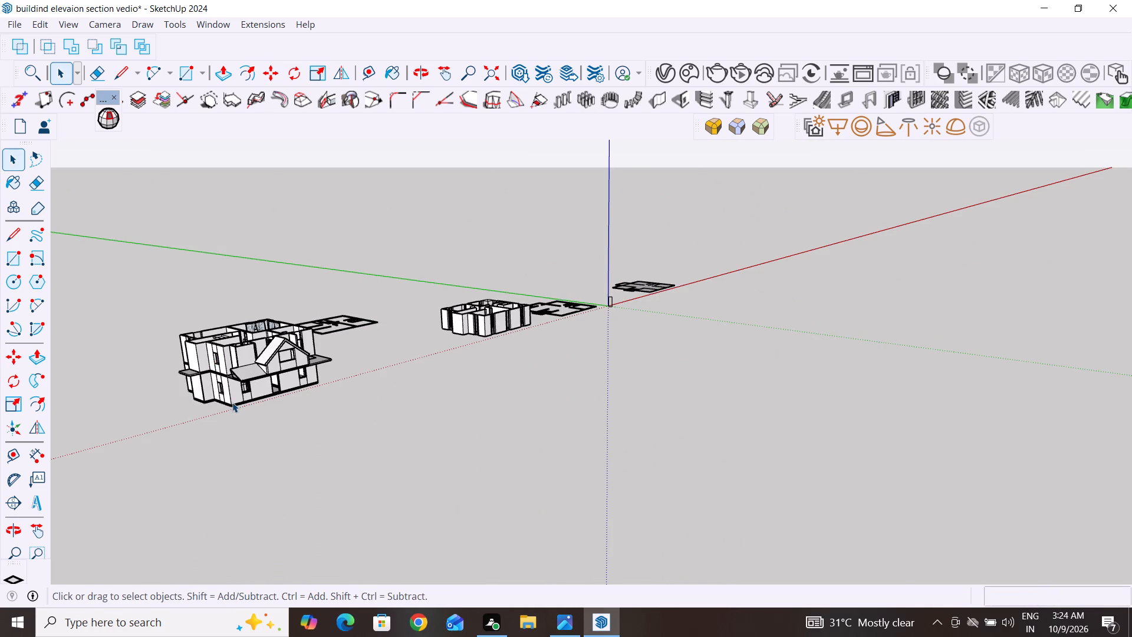
pyautogui.scroll(12, 232, 402)
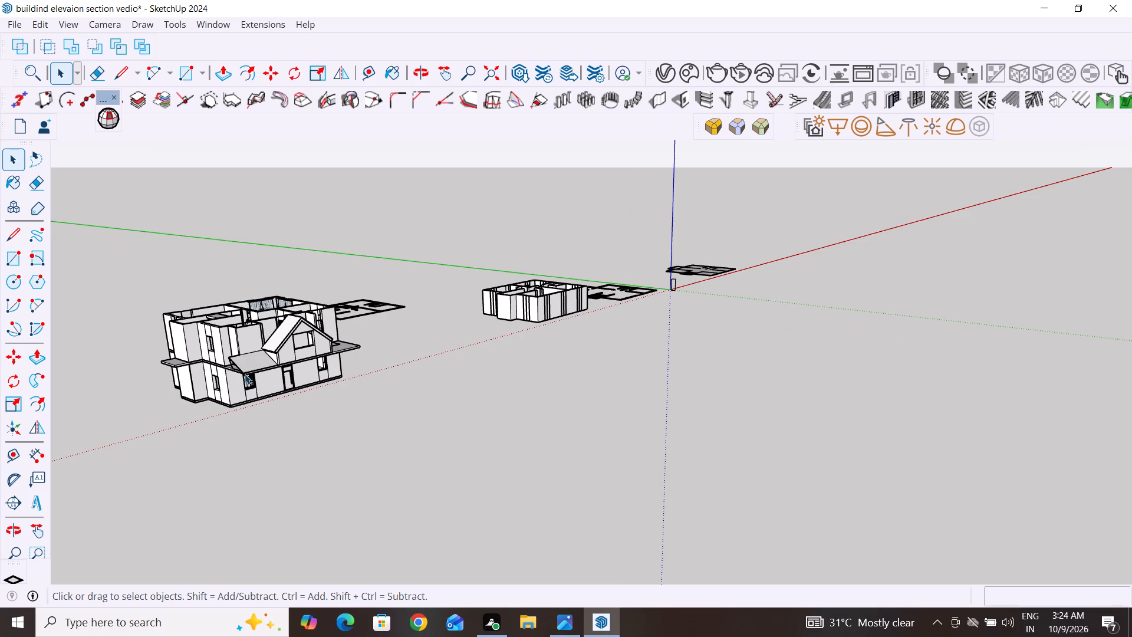
pyautogui.scroll(8, 246, 366)
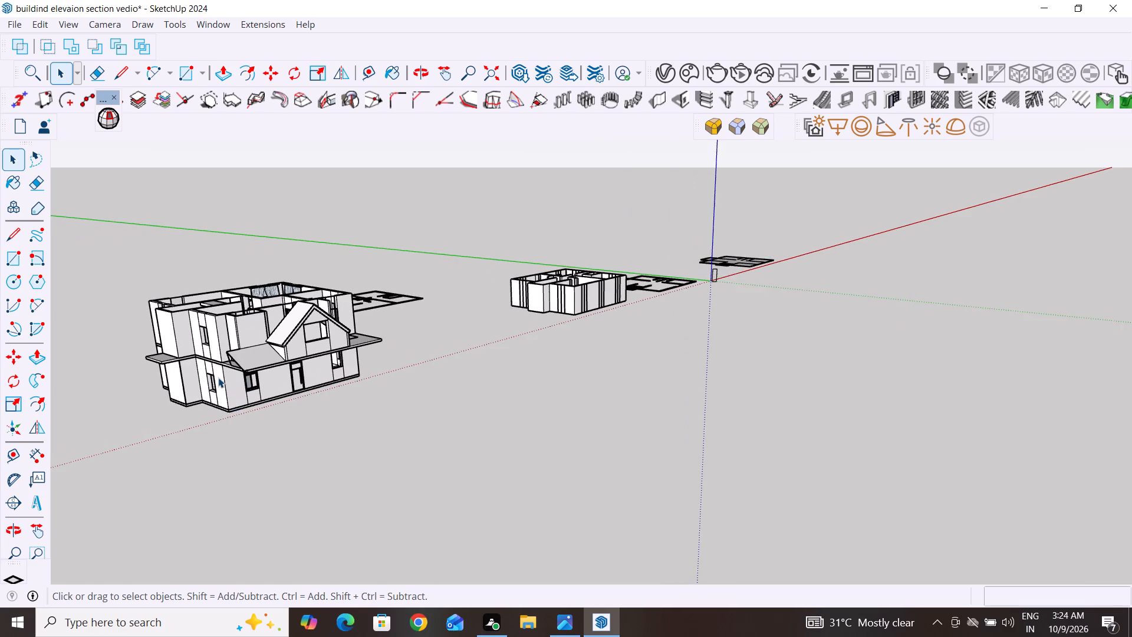
pyautogui.scroll(9, 218, 377)
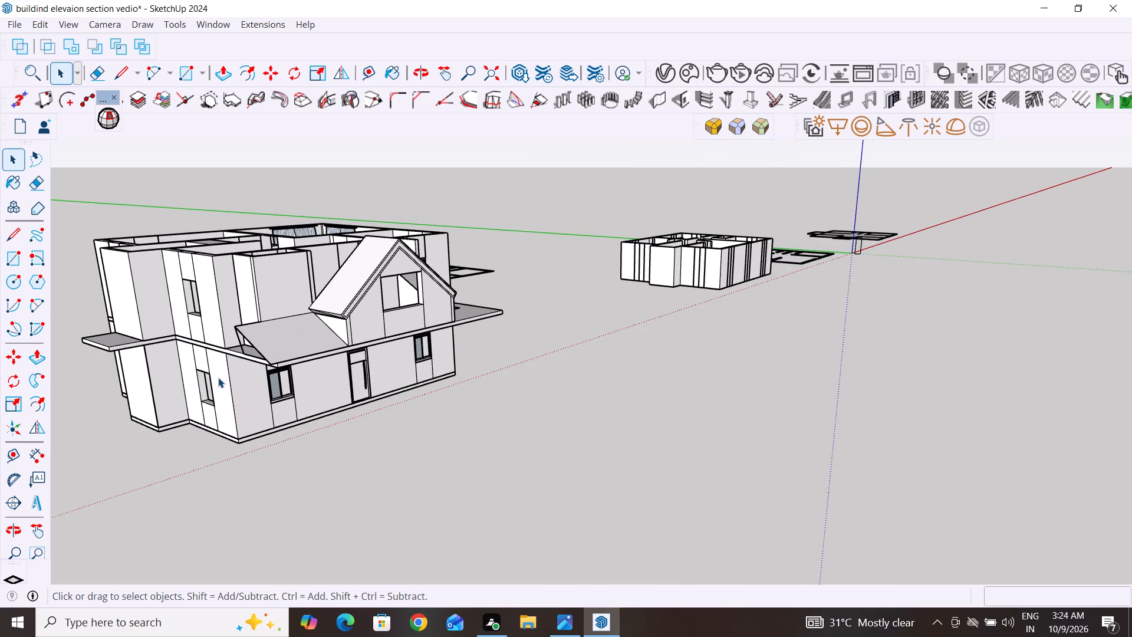
pyautogui.scroll(4, 218, 377)
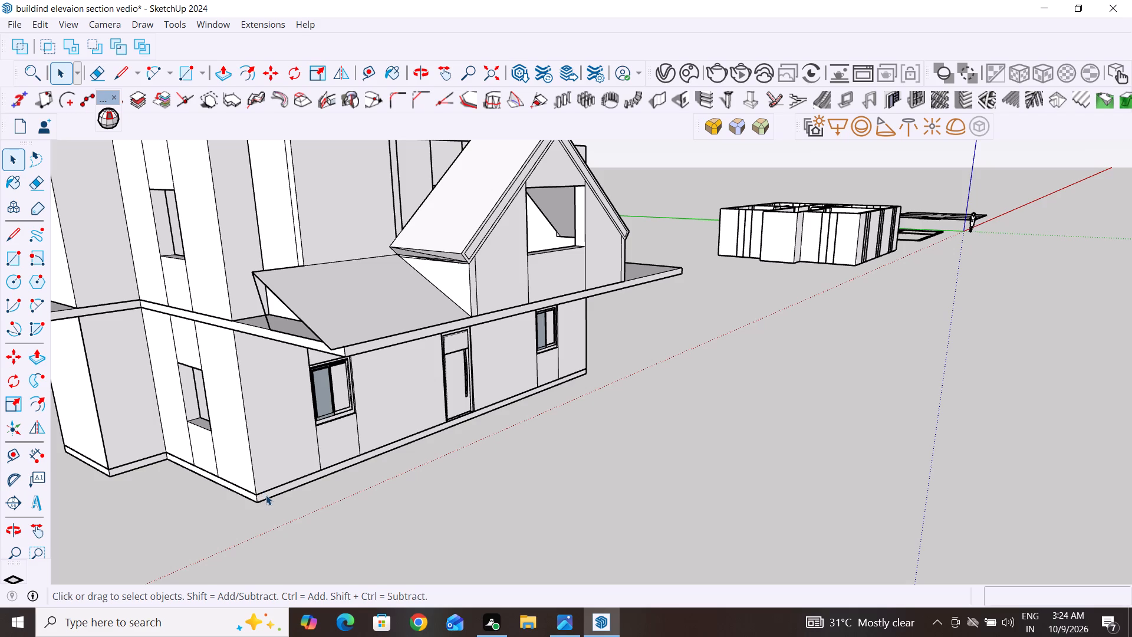
pyautogui.click(261, 495)
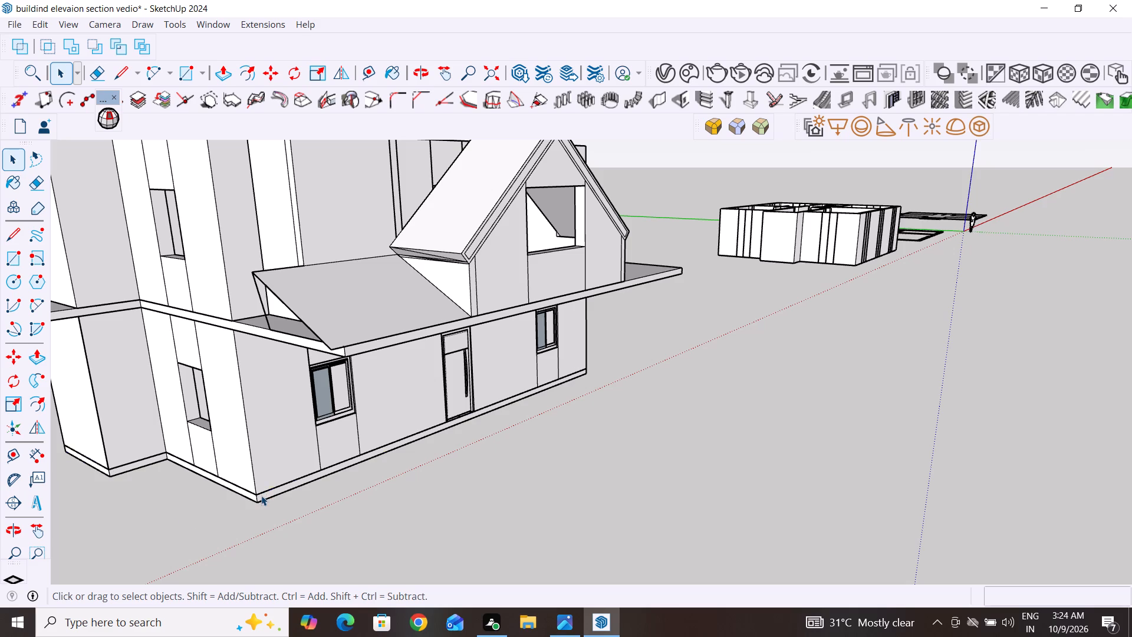
pyautogui.press('m')
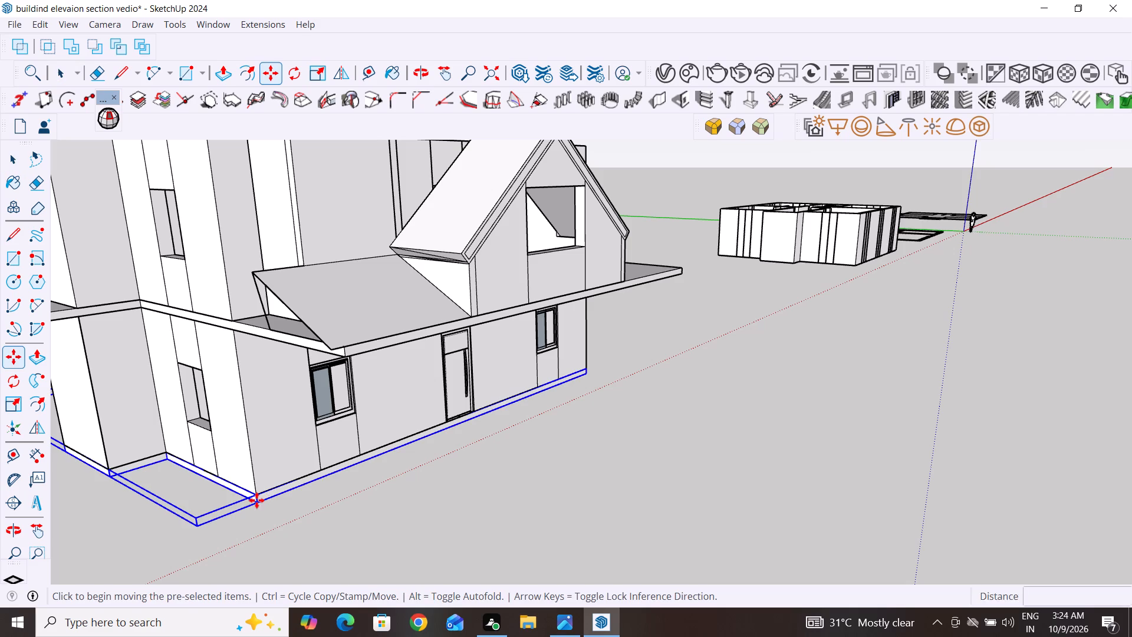
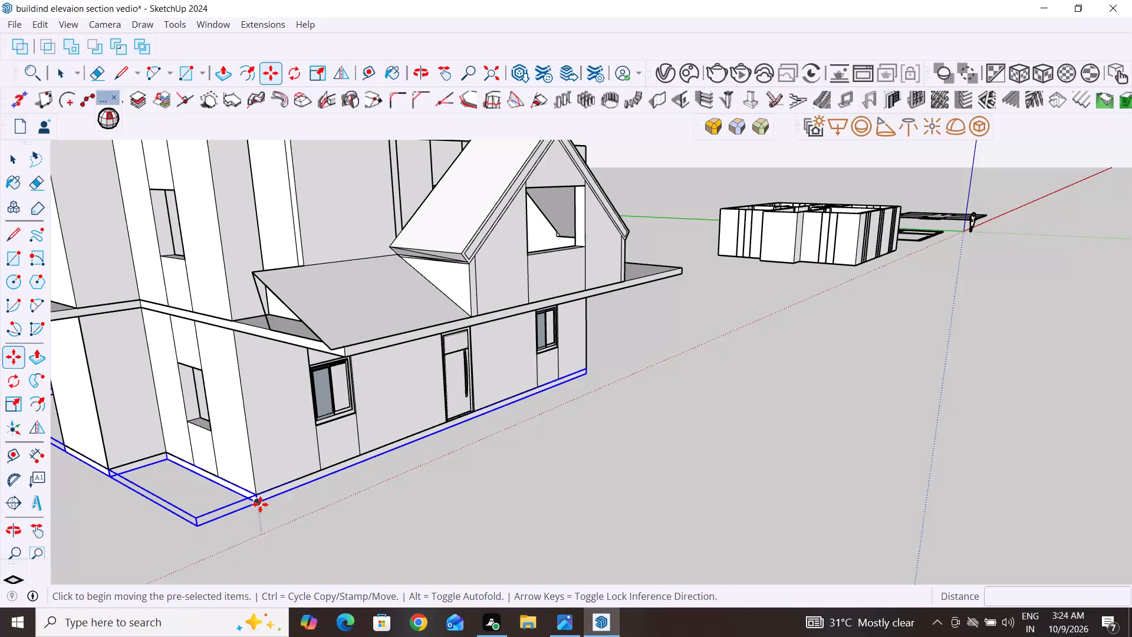
# Copy the plinth slab 21' straight up from the house's front base corner to the top of the upper-storey walls, and deselect it.
pyautogui.click(259, 504)
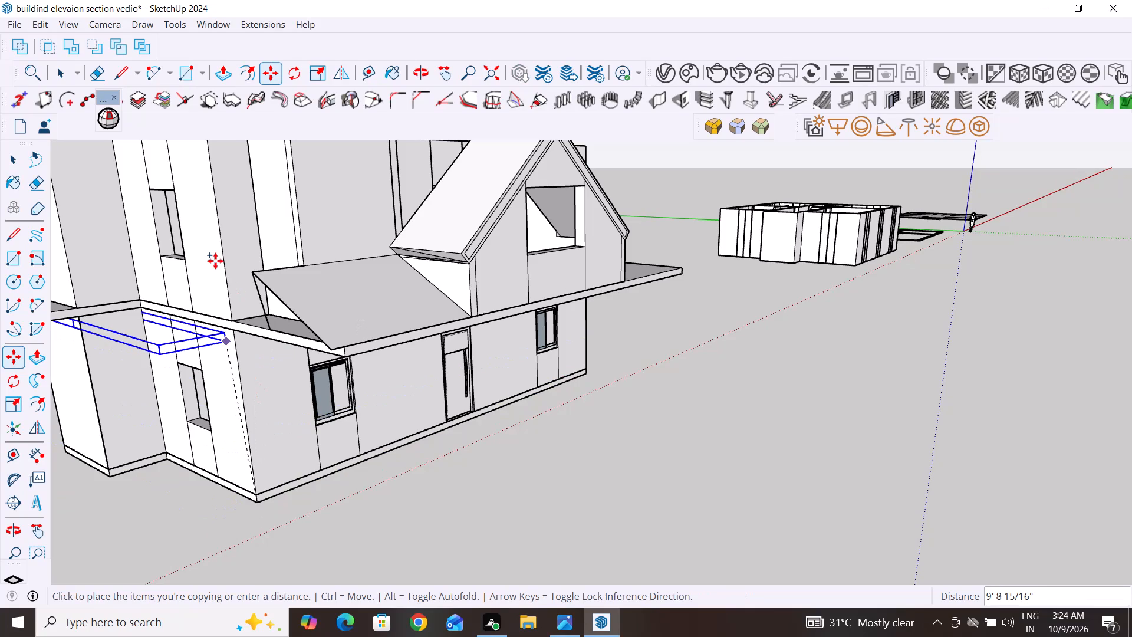
pyautogui.scroll(3, 215, 261)
pyautogui.scroll(-10, 246, 271)
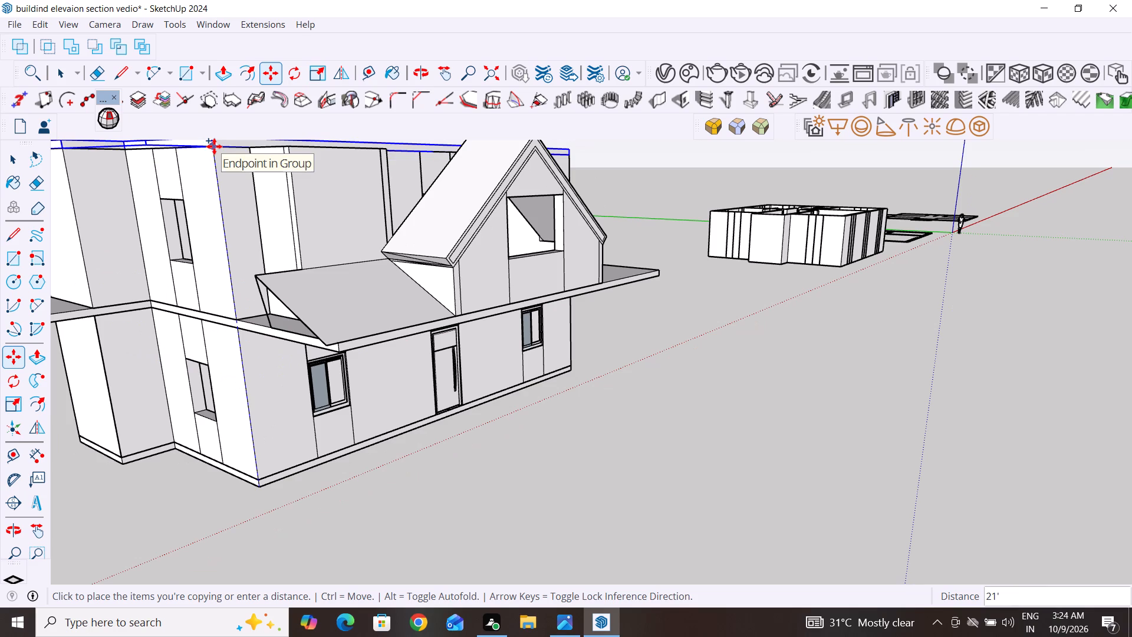
pyautogui.click(214, 145)
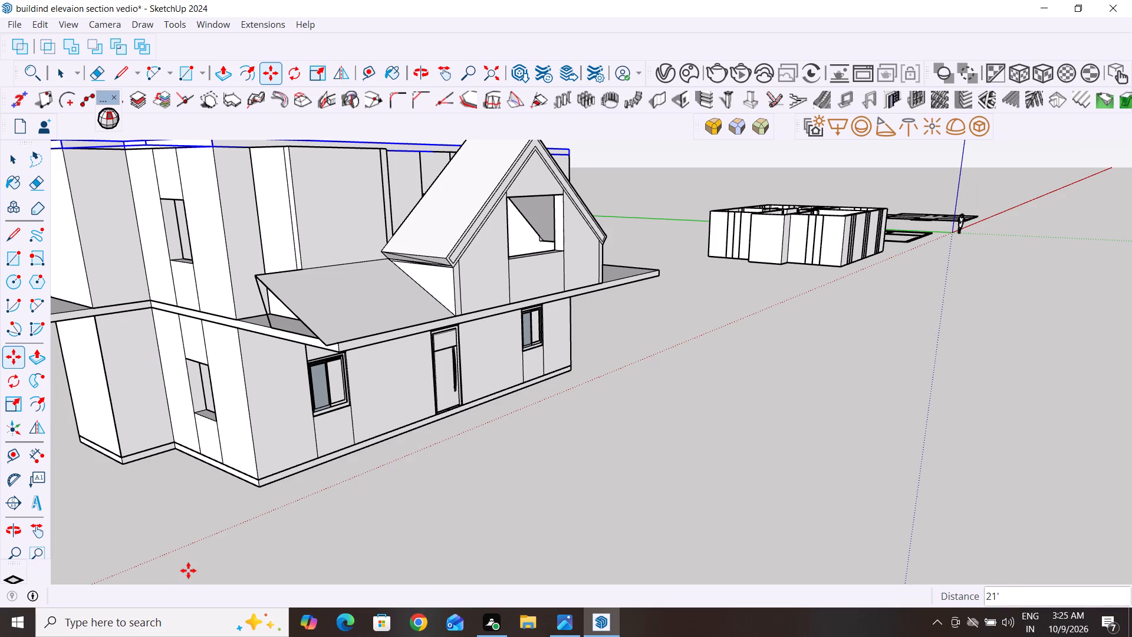
pyautogui.scroll(-3, 188, 570)
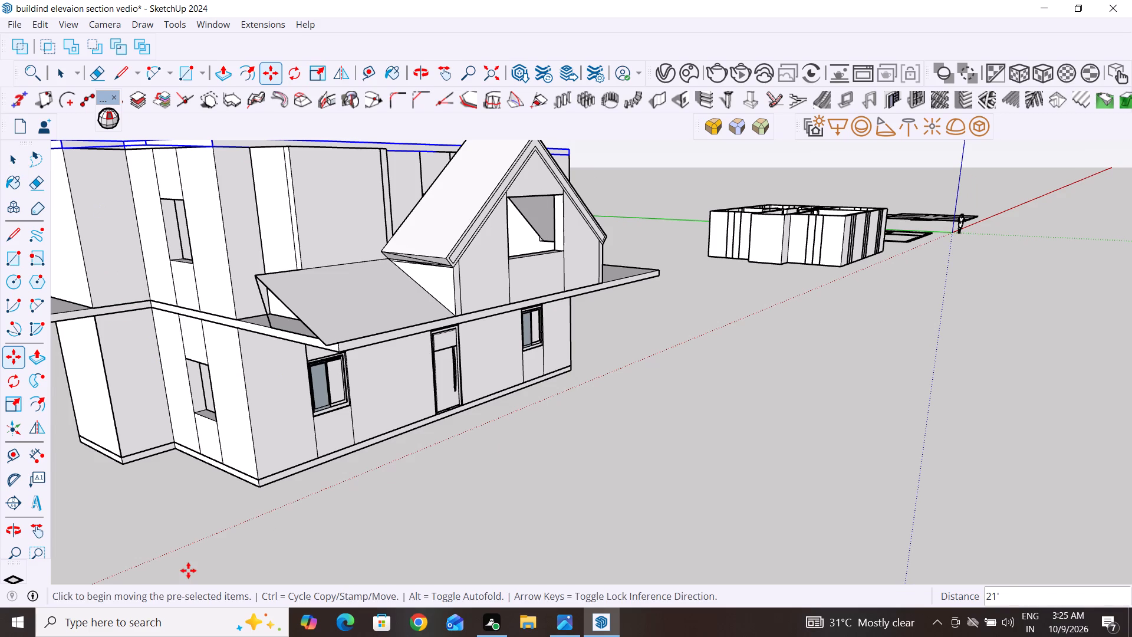
pyautogui.scroll(-2, 657, 422)
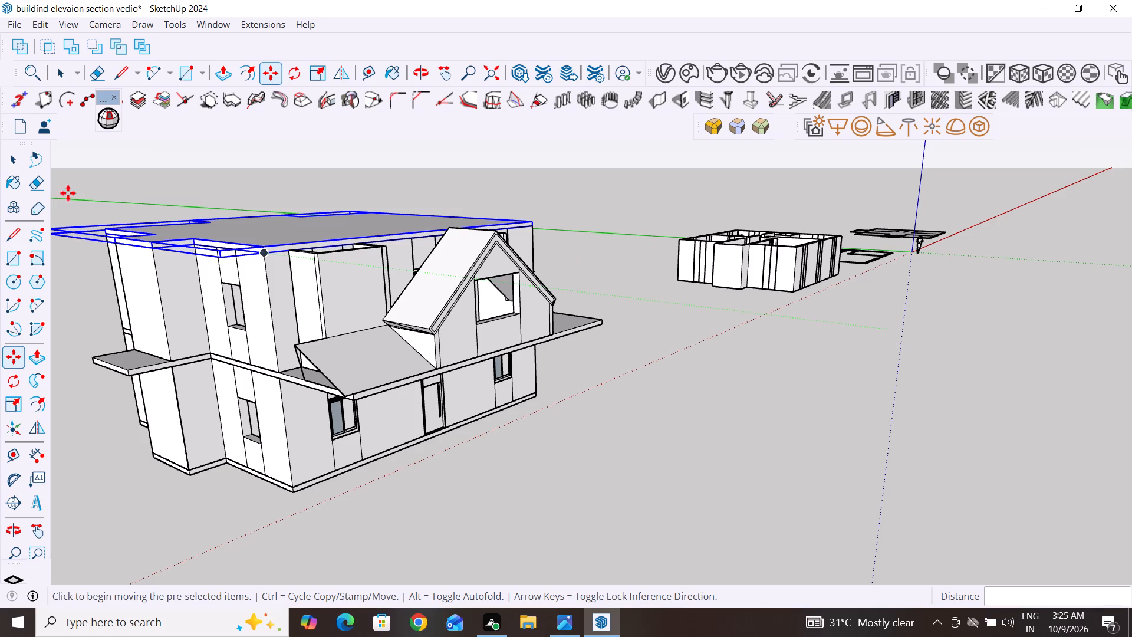
pyautogui.click(15, 161)
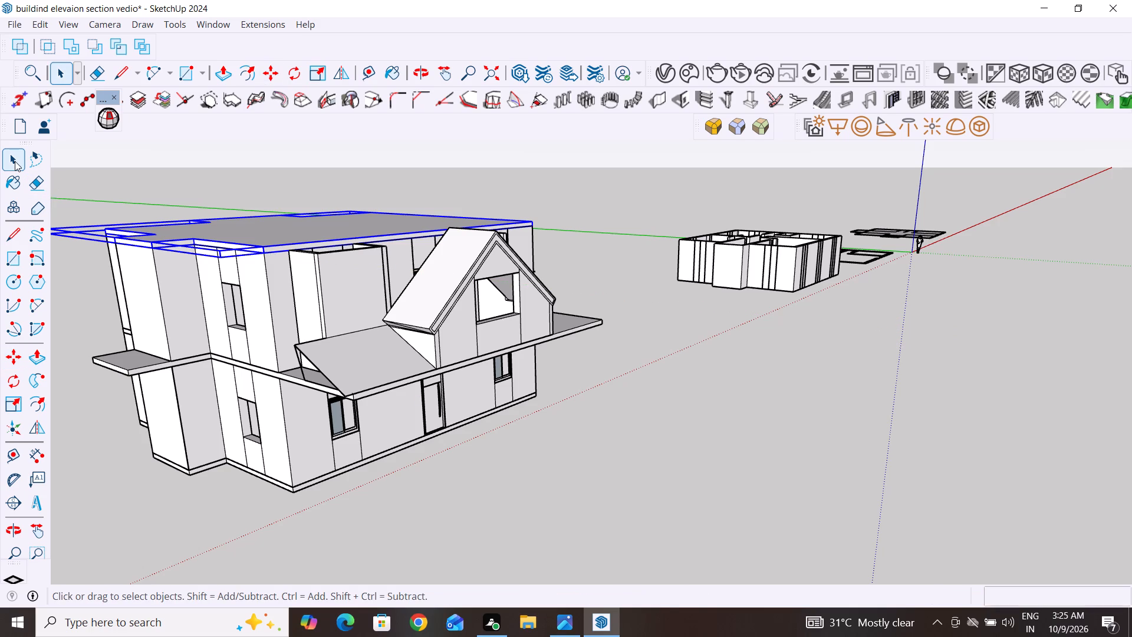
pyautogui.click(662, 426)
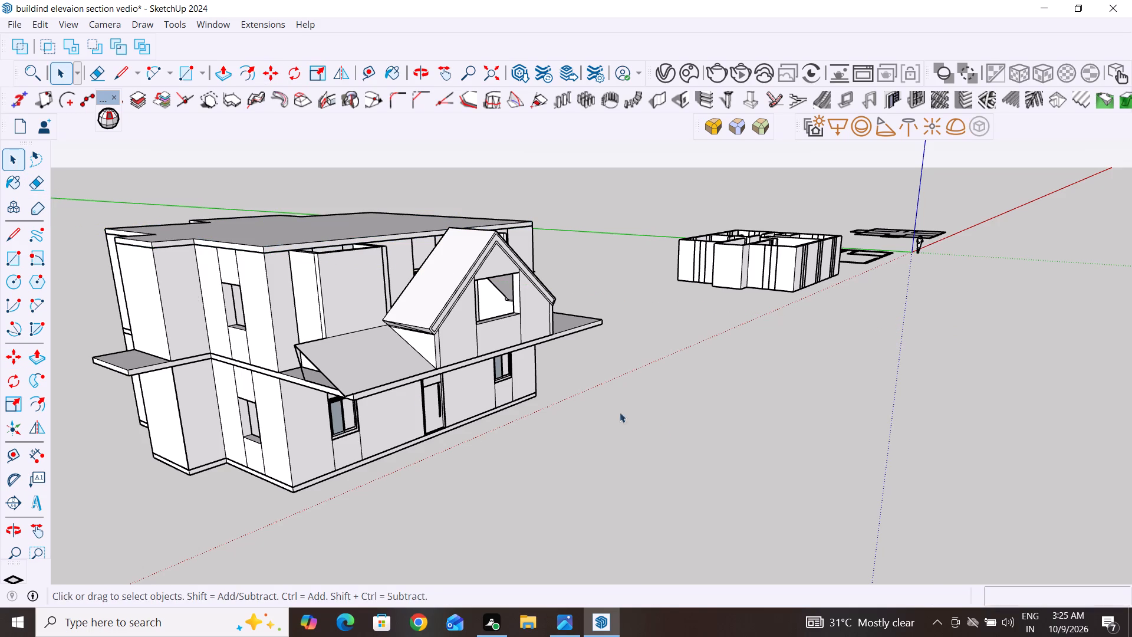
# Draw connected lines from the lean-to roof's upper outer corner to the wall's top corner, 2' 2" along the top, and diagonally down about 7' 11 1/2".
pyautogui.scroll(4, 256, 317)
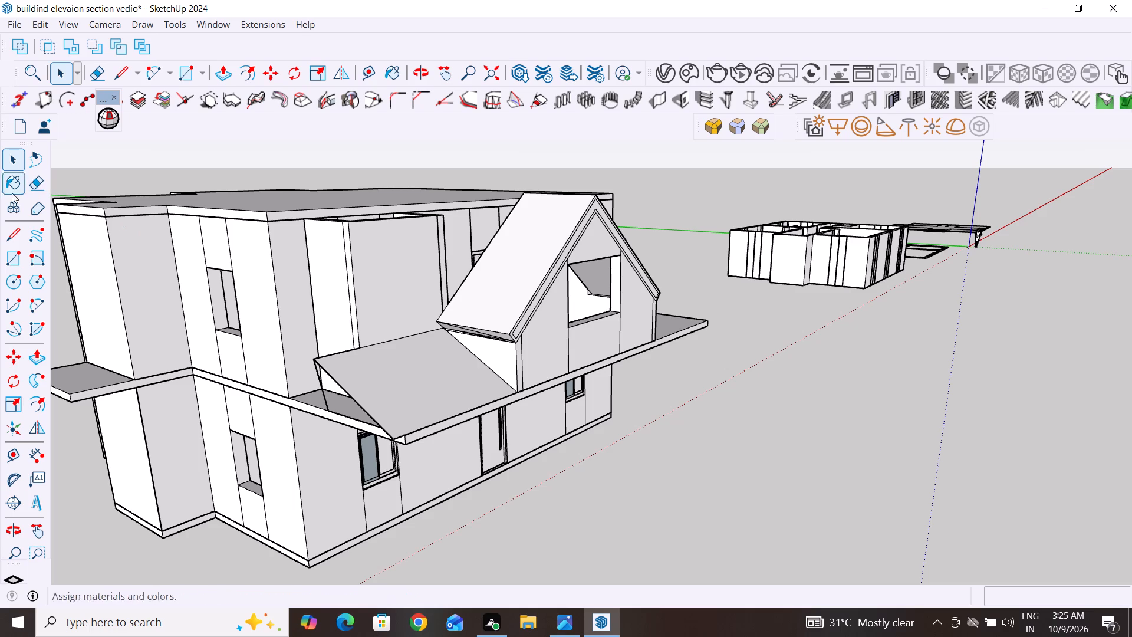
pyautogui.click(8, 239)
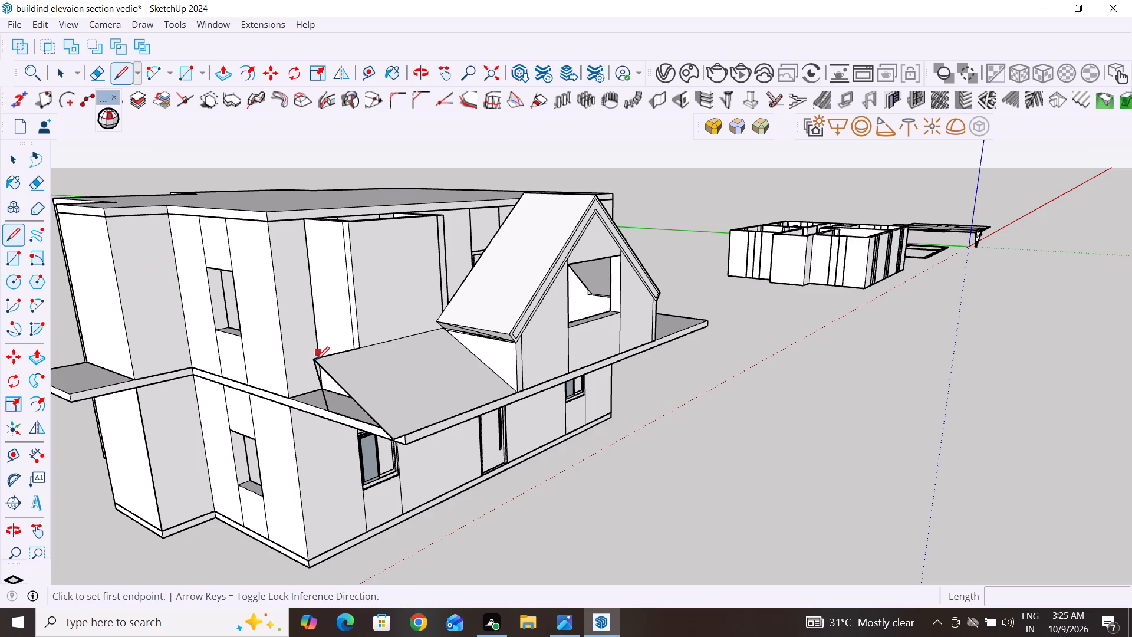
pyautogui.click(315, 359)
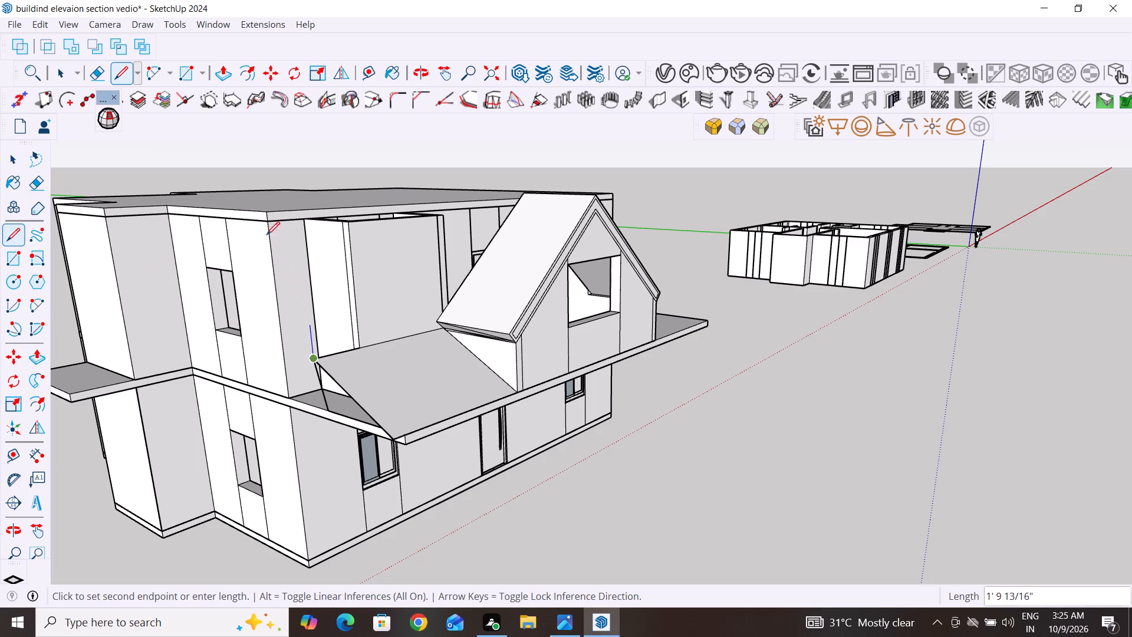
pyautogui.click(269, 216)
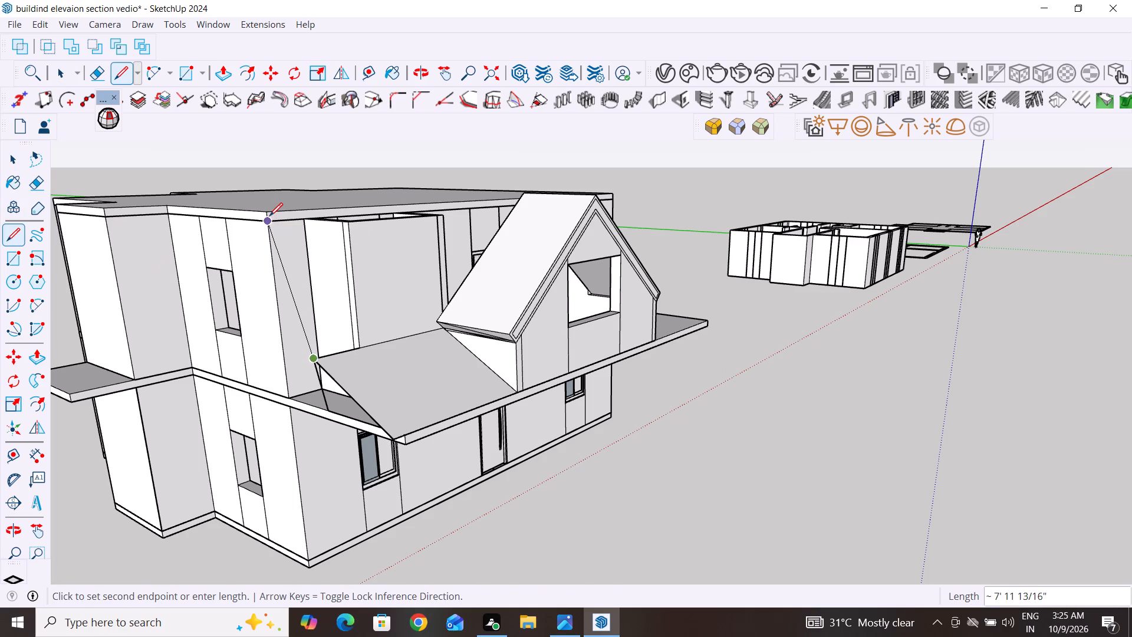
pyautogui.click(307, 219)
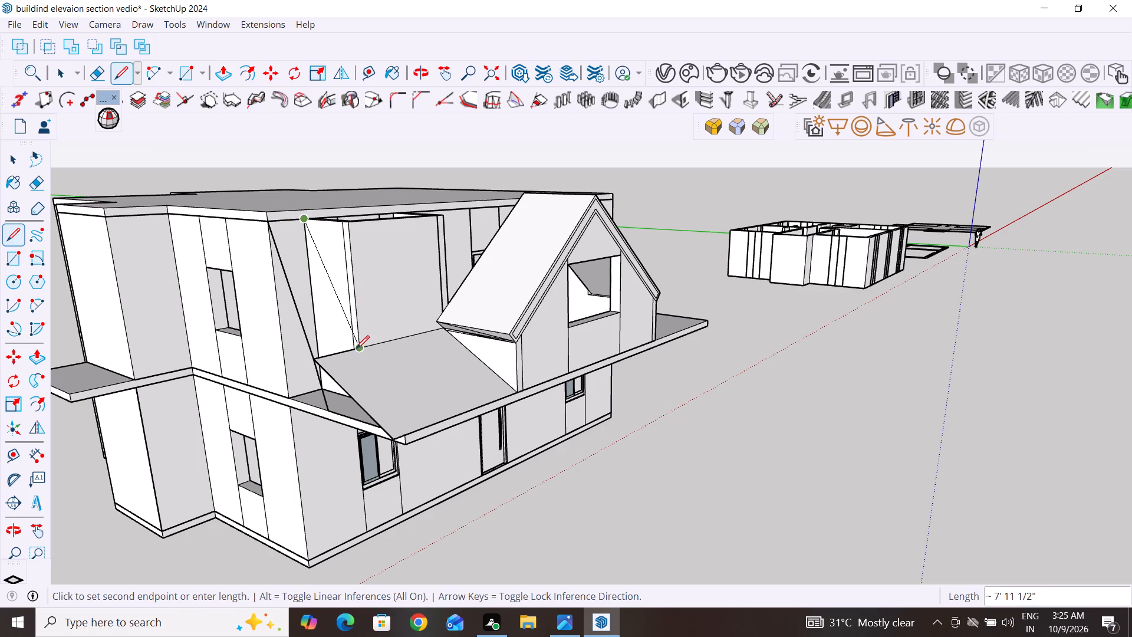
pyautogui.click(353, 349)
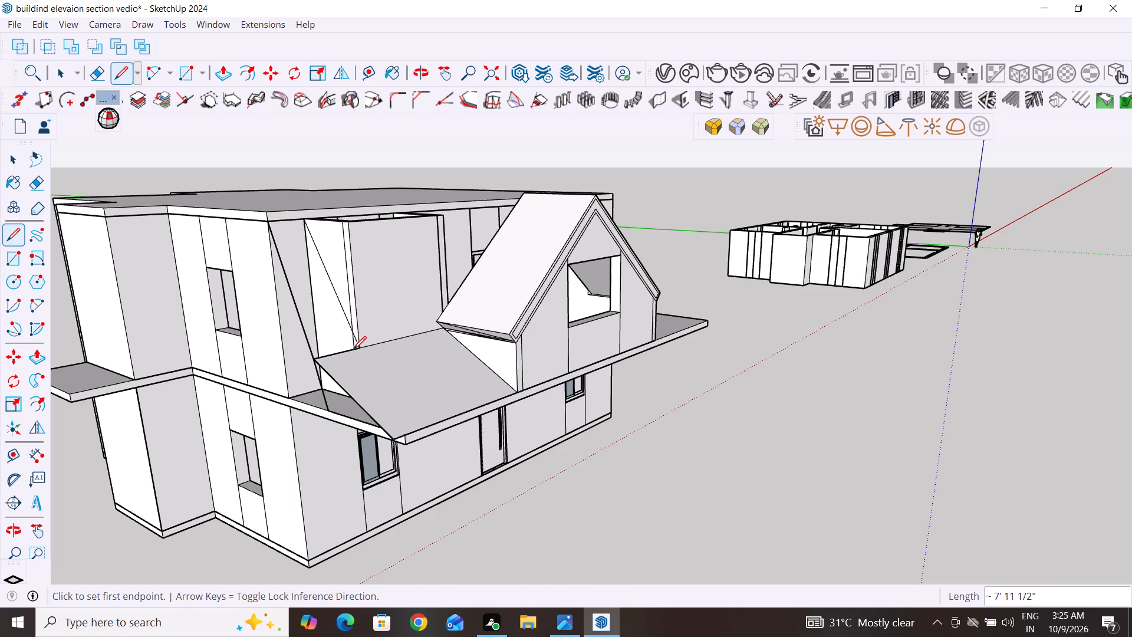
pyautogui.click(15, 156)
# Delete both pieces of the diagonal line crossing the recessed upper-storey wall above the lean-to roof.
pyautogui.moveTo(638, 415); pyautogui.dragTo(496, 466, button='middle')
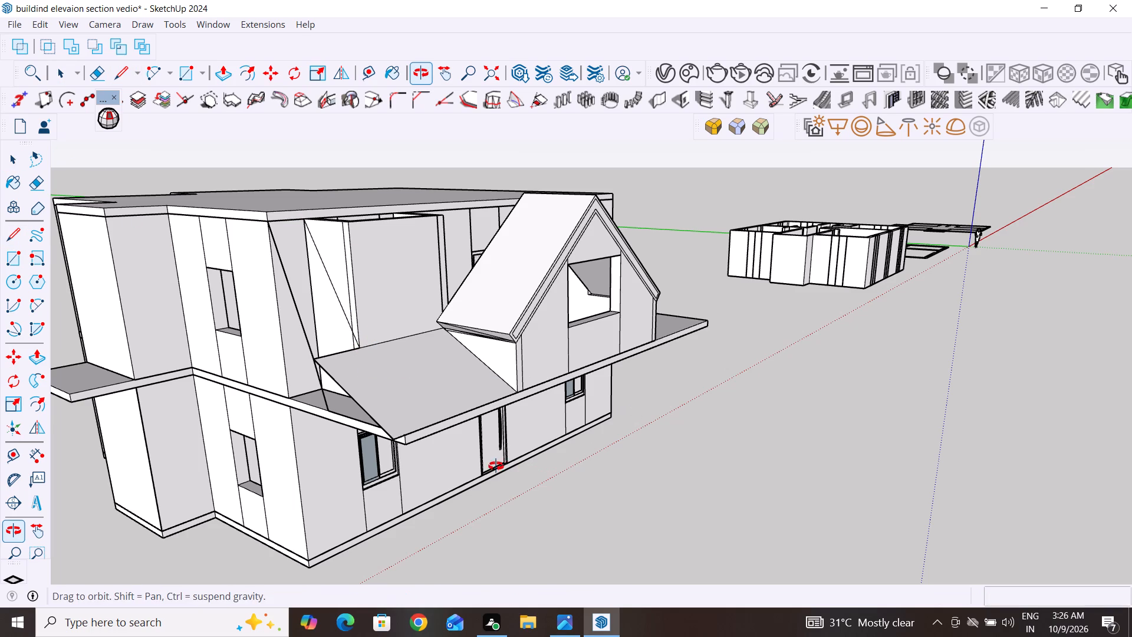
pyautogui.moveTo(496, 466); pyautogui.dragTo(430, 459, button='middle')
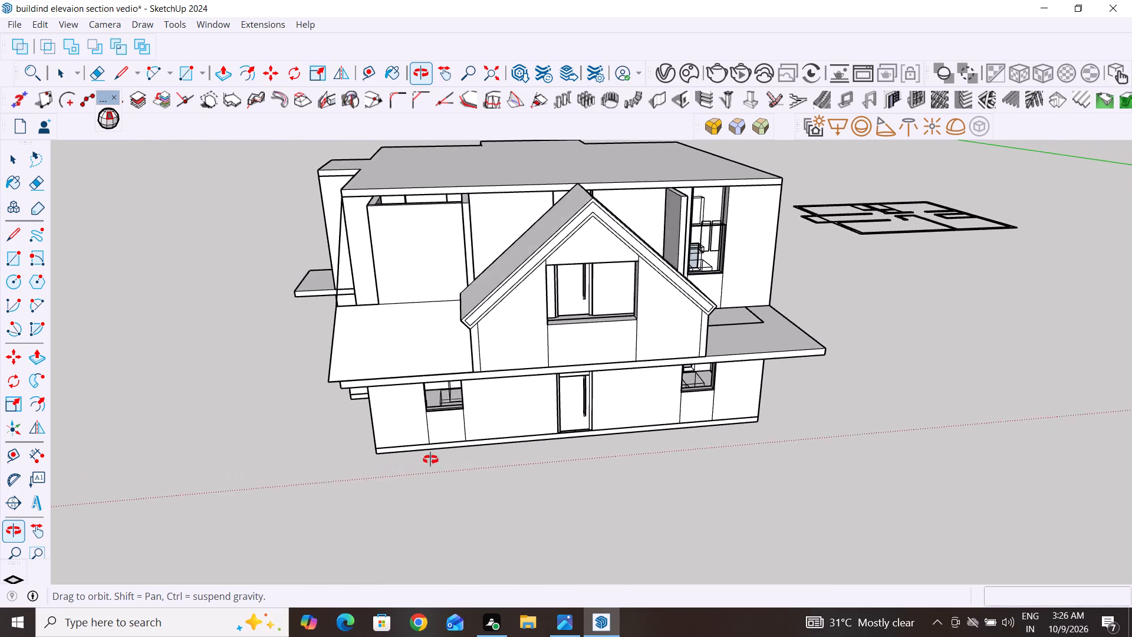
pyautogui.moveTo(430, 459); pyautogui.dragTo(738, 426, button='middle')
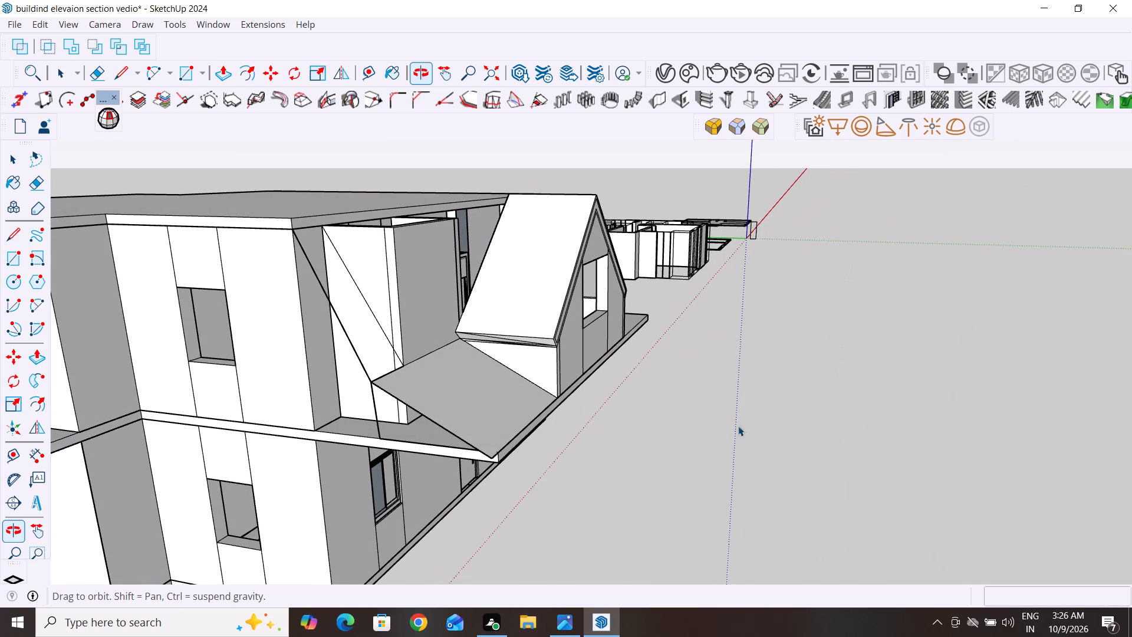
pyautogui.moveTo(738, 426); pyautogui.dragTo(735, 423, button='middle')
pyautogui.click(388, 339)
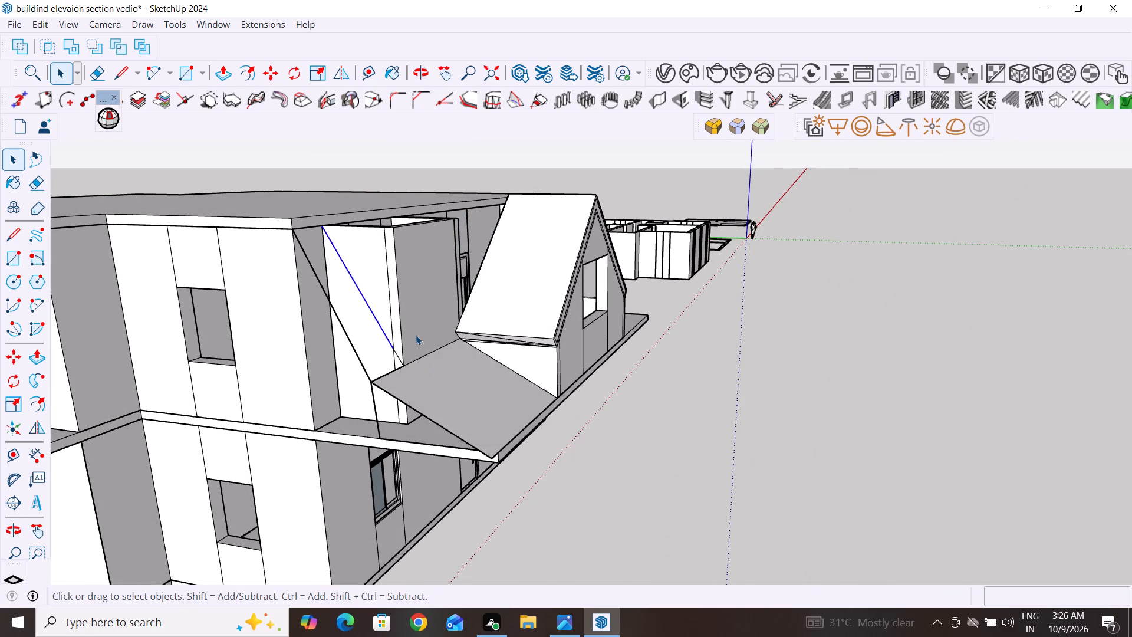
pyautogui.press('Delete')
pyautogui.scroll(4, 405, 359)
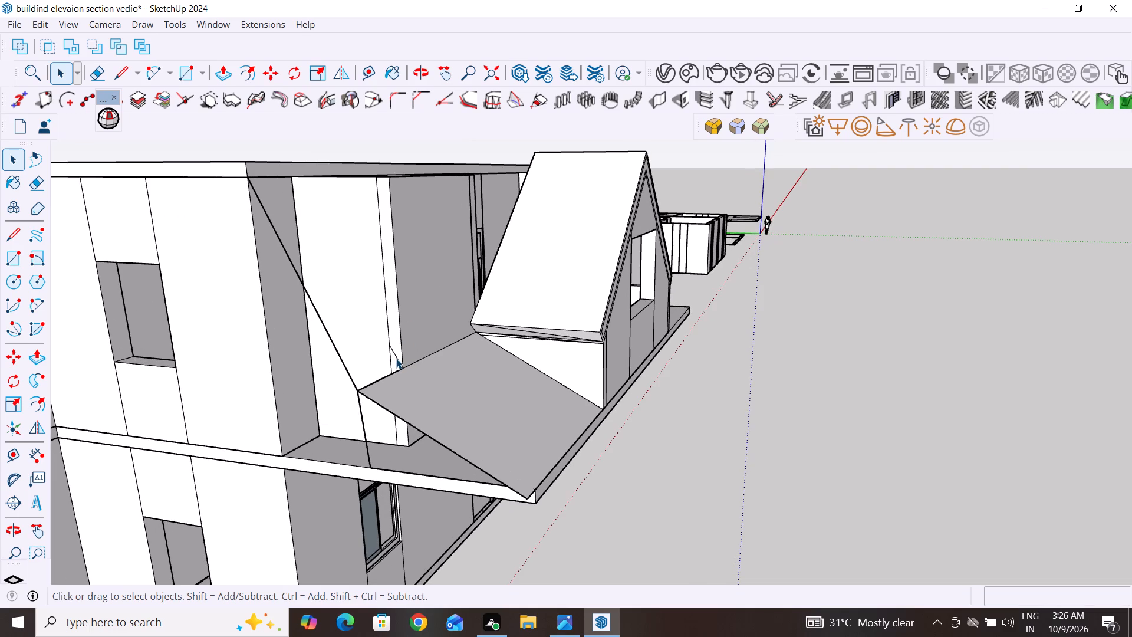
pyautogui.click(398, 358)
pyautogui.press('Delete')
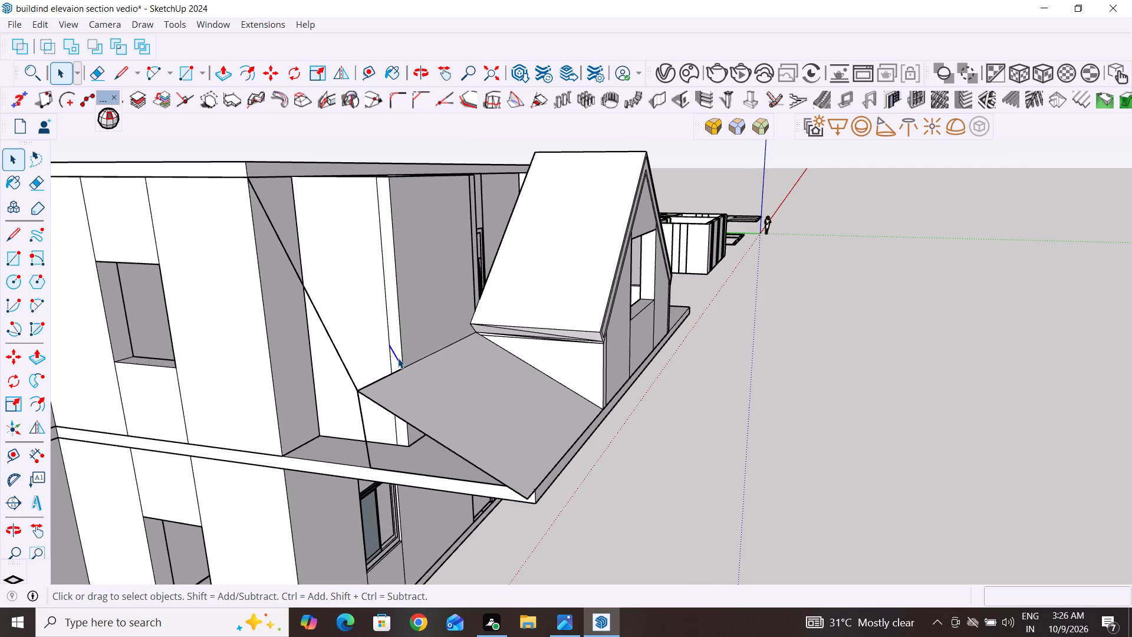
# Delete the vertical line between the lean-to roof's upper outer corner and the slab below.
pyautogui.middleClick(384, 388)
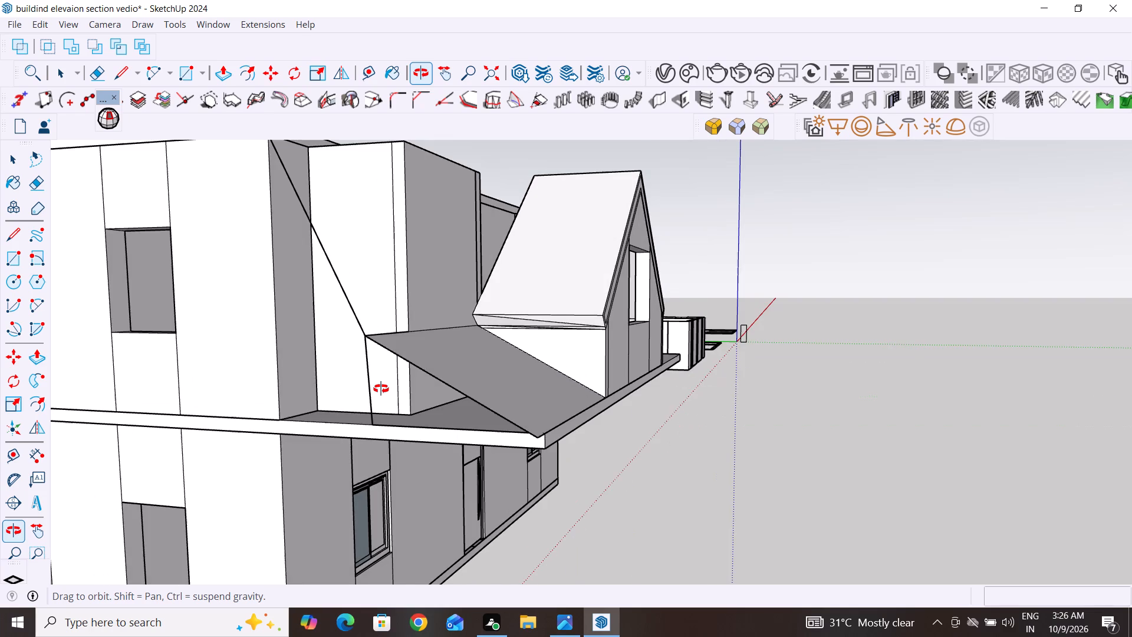
pyautogui.click(364, 444)
pyautogui.press('Delete')
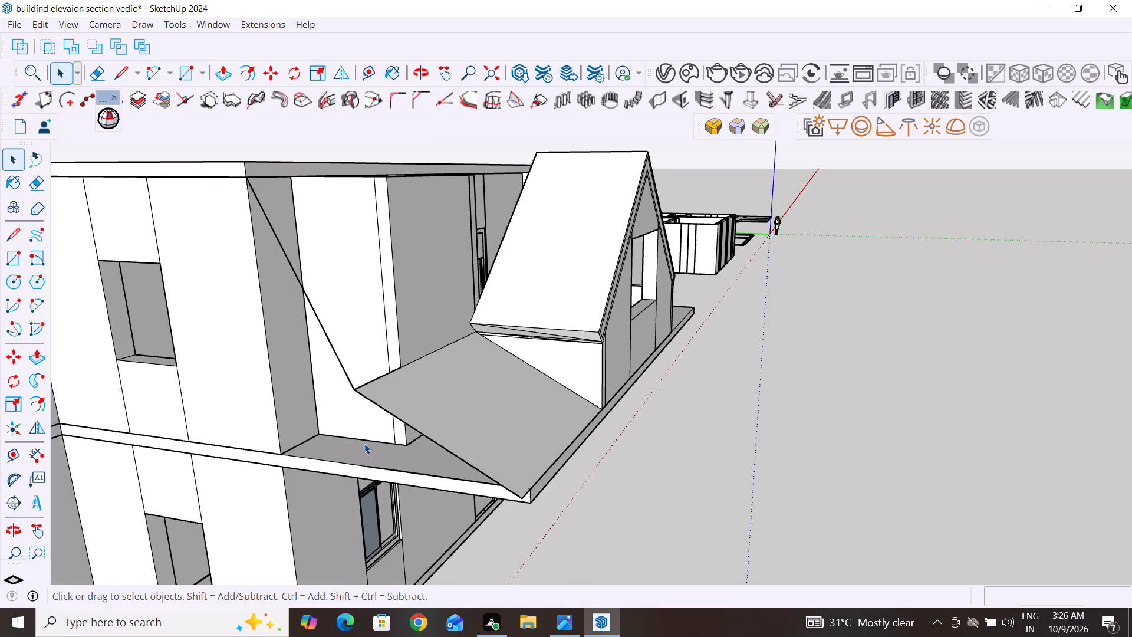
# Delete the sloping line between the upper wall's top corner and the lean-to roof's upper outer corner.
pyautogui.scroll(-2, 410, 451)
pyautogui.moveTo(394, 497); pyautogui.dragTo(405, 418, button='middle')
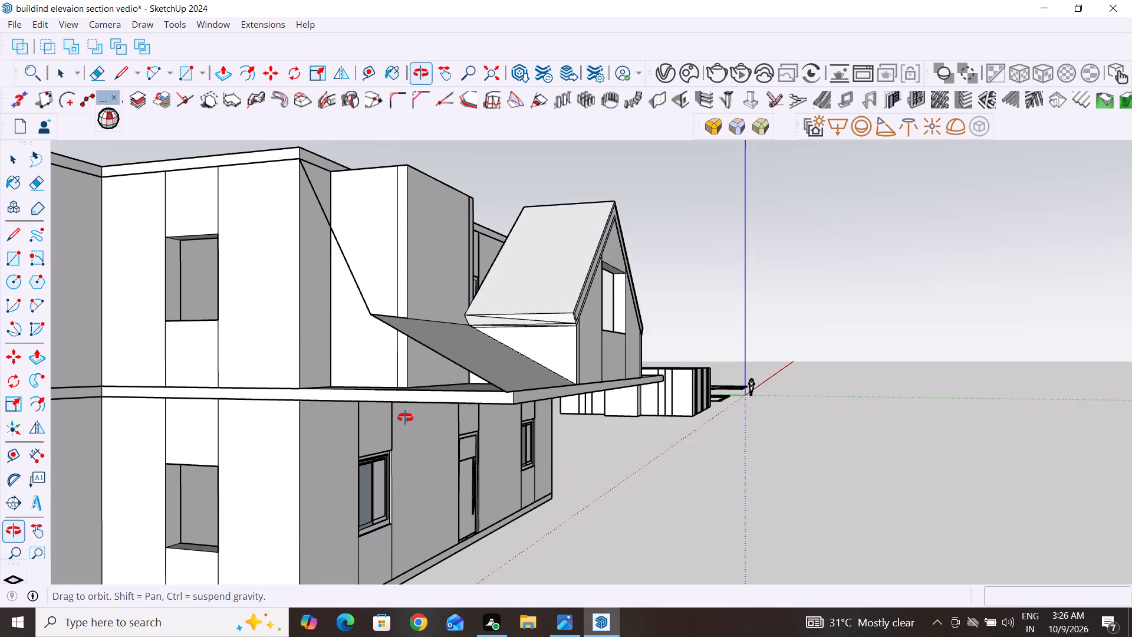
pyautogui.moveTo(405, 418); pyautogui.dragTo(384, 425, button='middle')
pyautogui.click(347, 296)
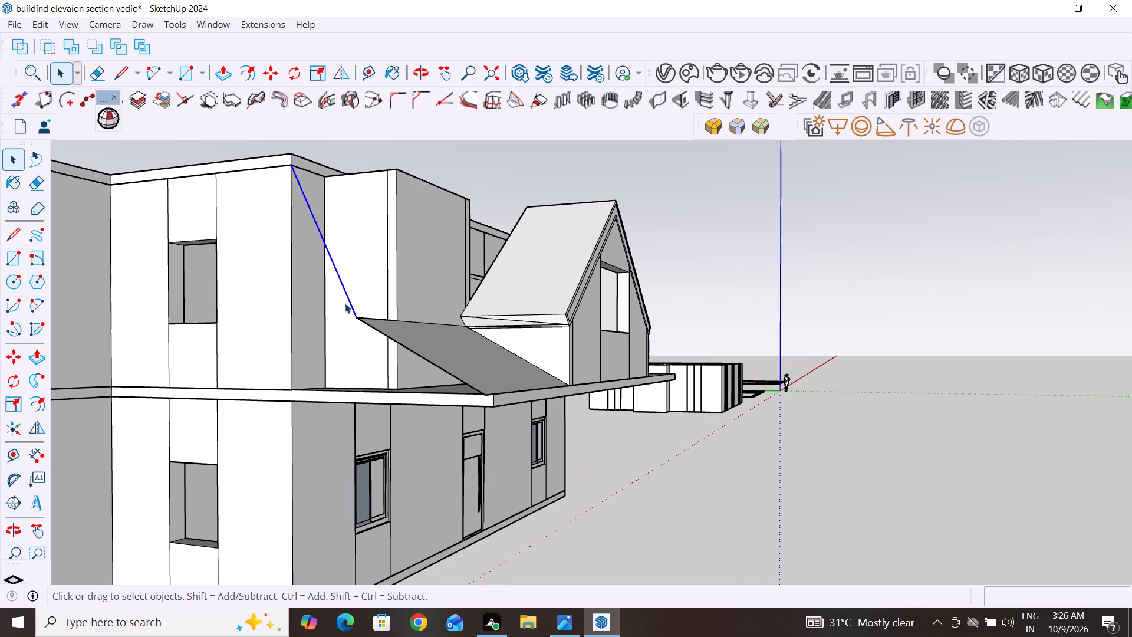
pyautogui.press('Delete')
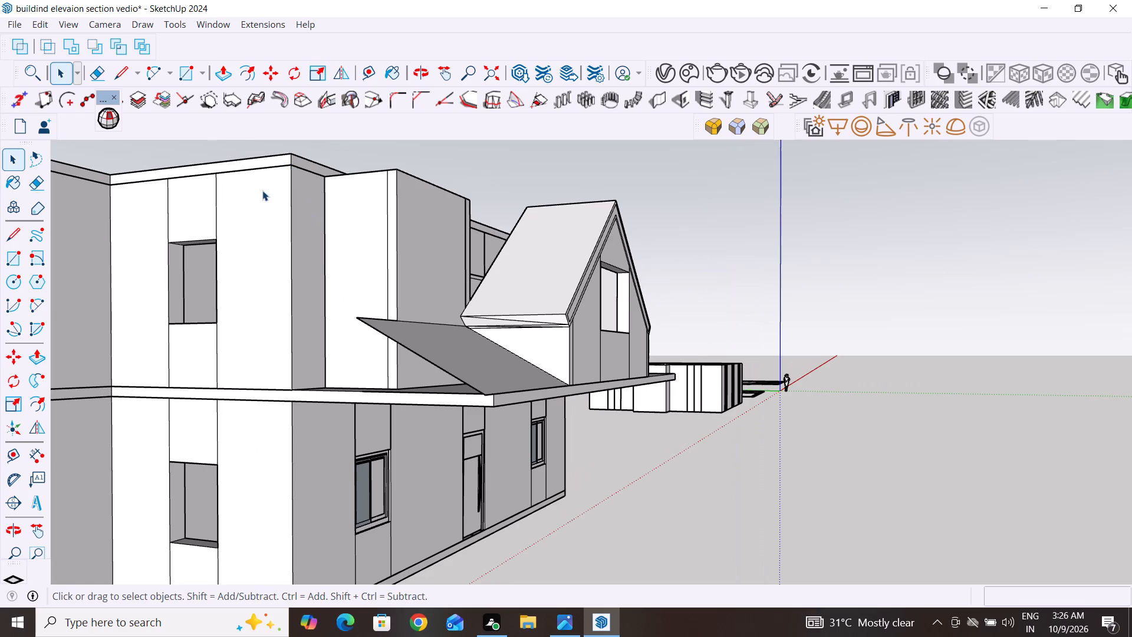
# Draw a sloping line about 8' 5" long from the roof slab's upper front corner down to the lean-to roof's upper outer corner.
pyautogui.click(14, 230)
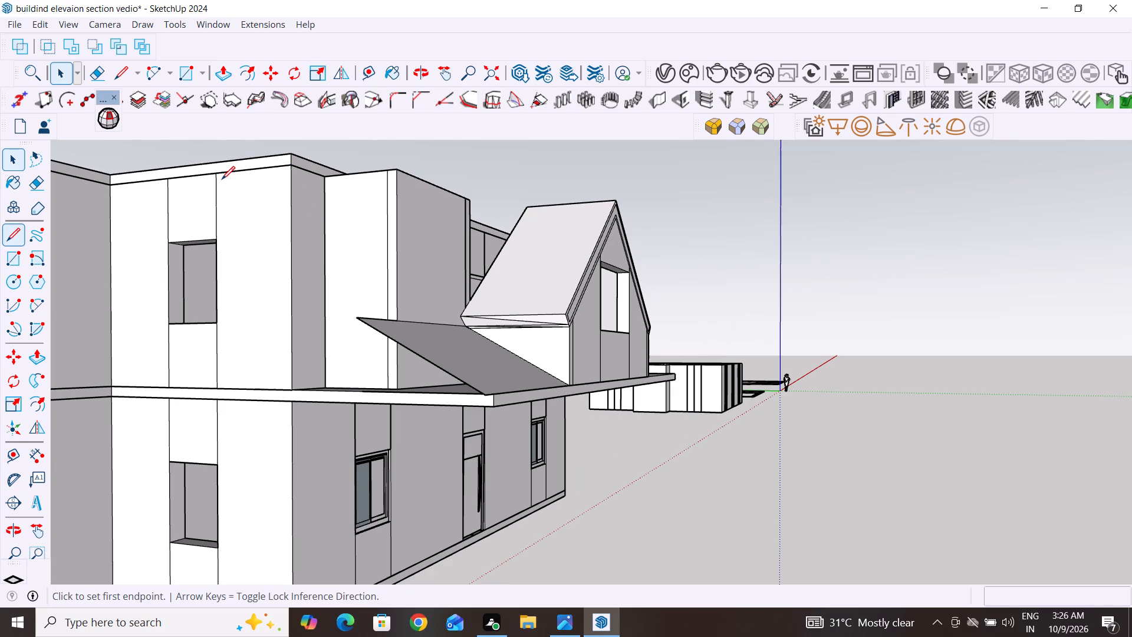
pyautogui.click(291, 155)
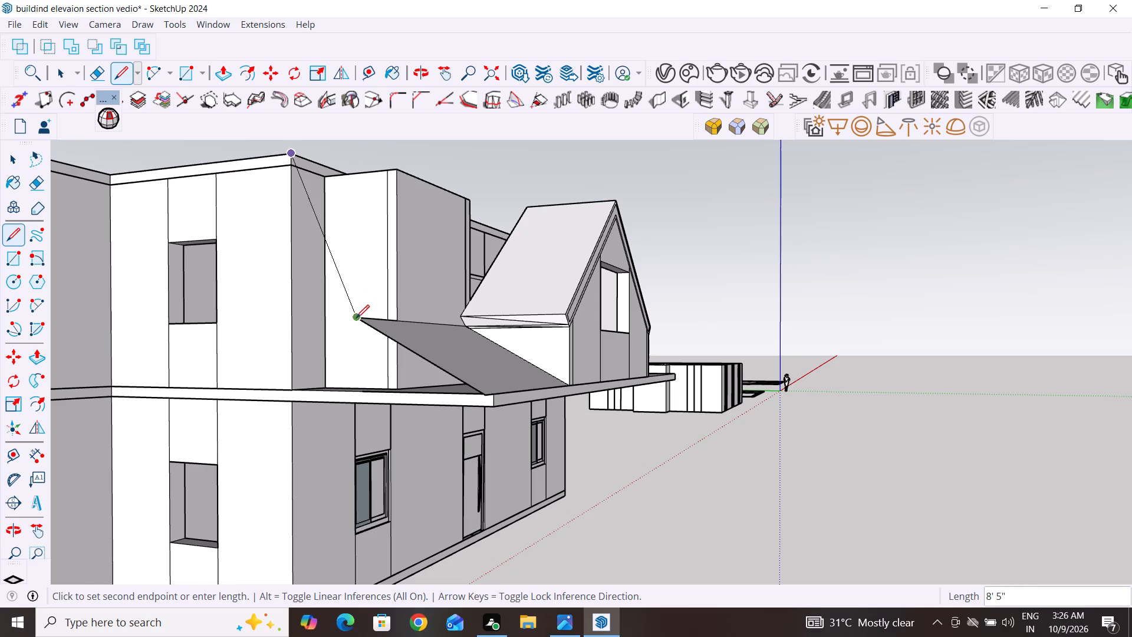
pyautogui.click(356, 318)
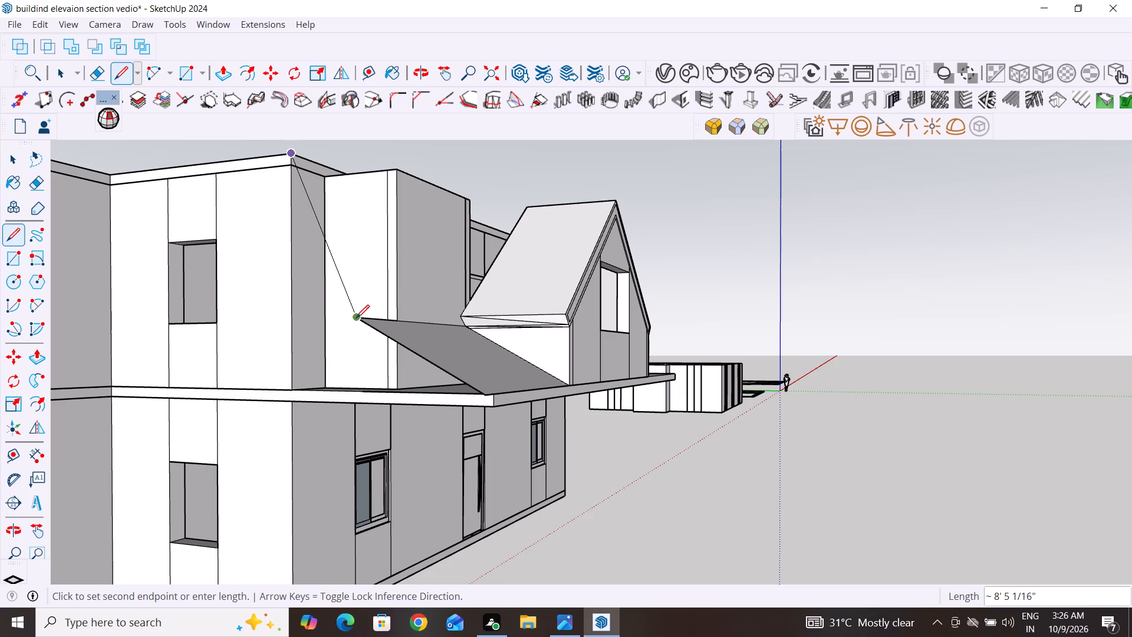
pyautogui.click(10, 160)
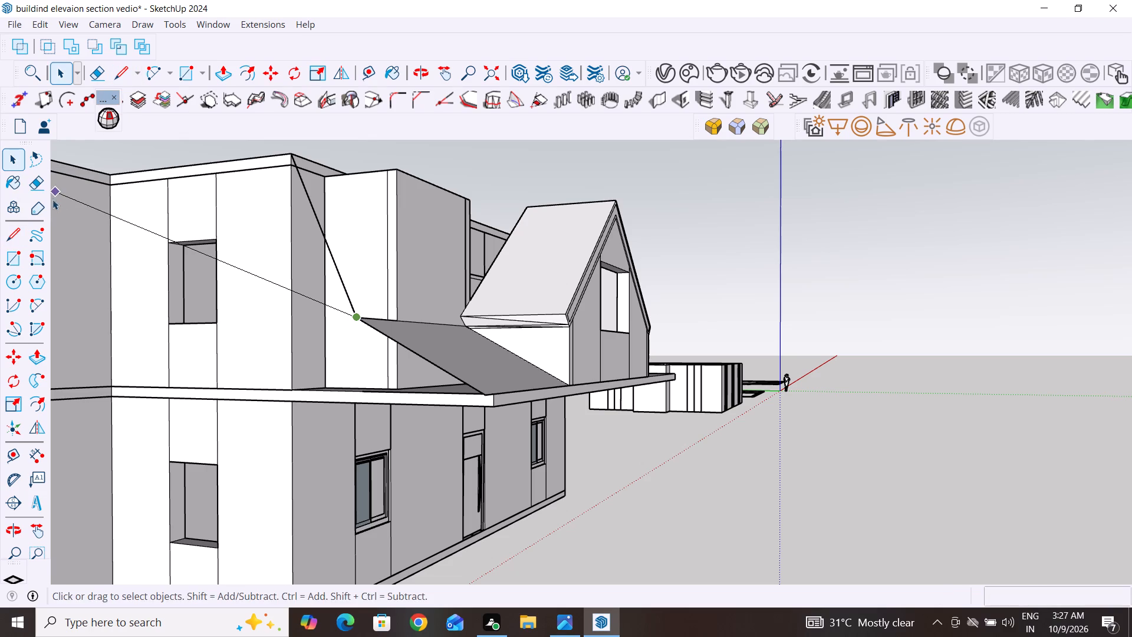
# Save the model.
pyautogui.click(10, 20)
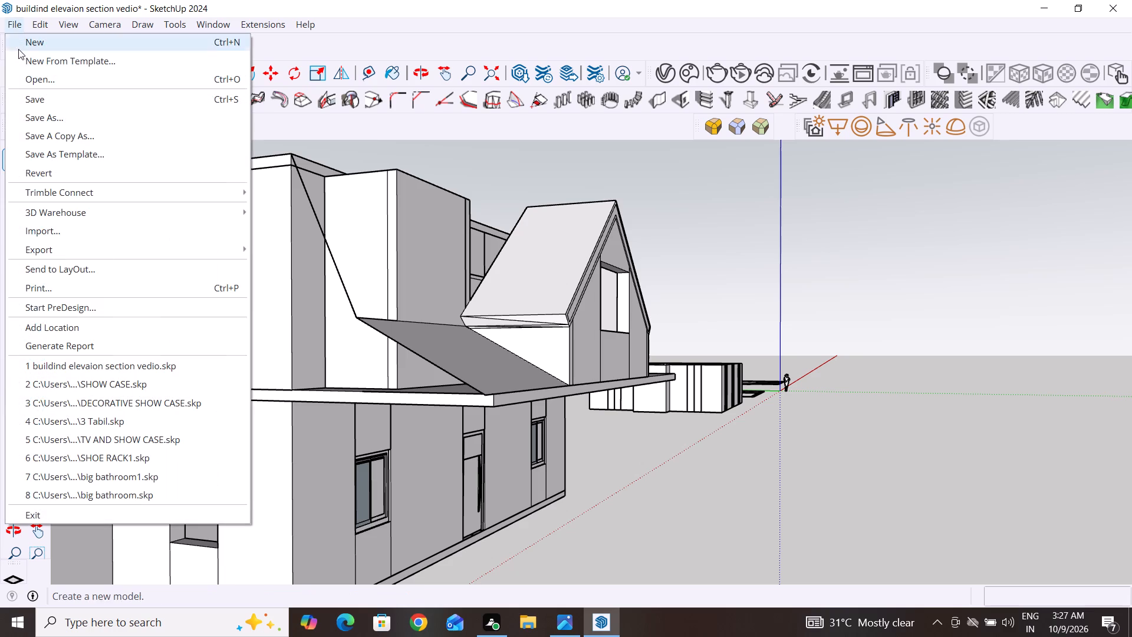
pyautogui.click(37, 98)
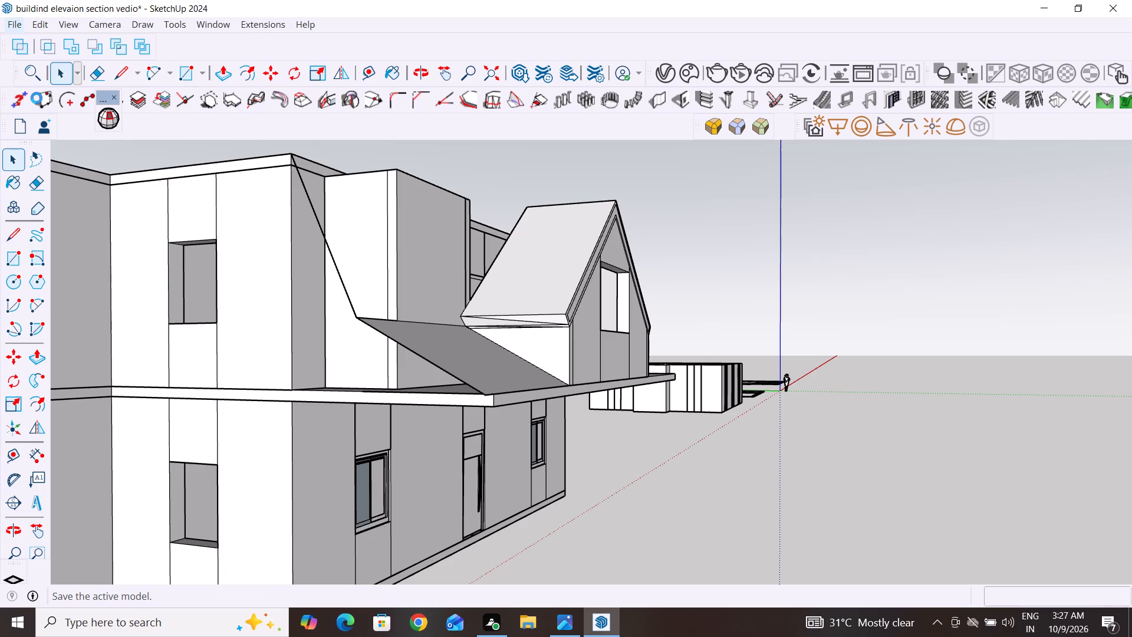
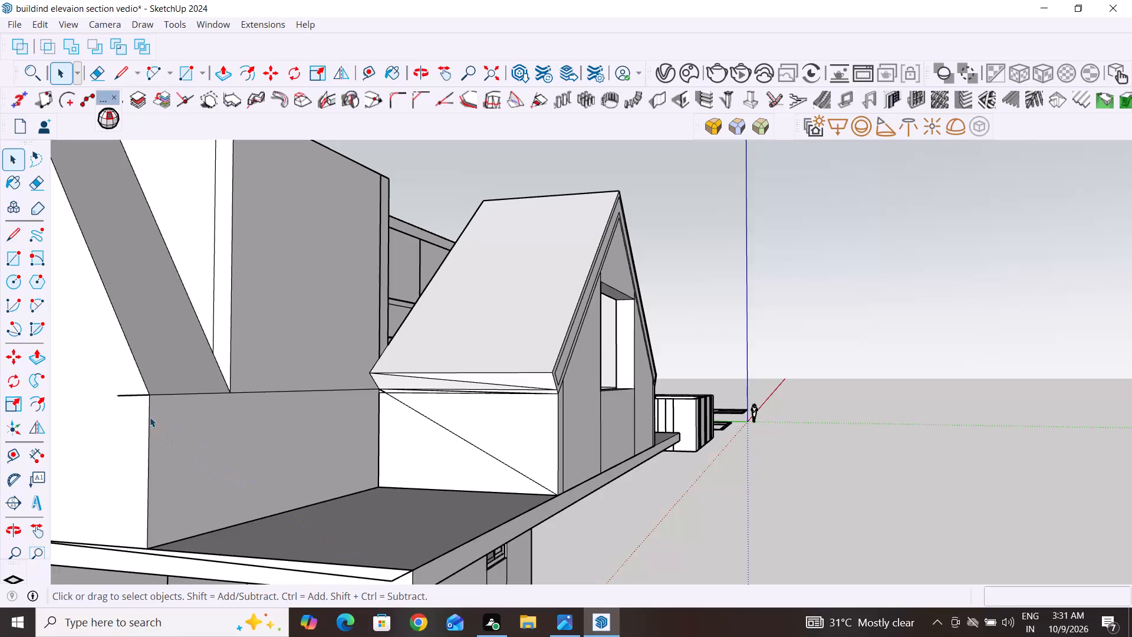
# Delete the short stray line projecting past the lean-to slope's lower outer corner.
pyautogui.click(133, 395)
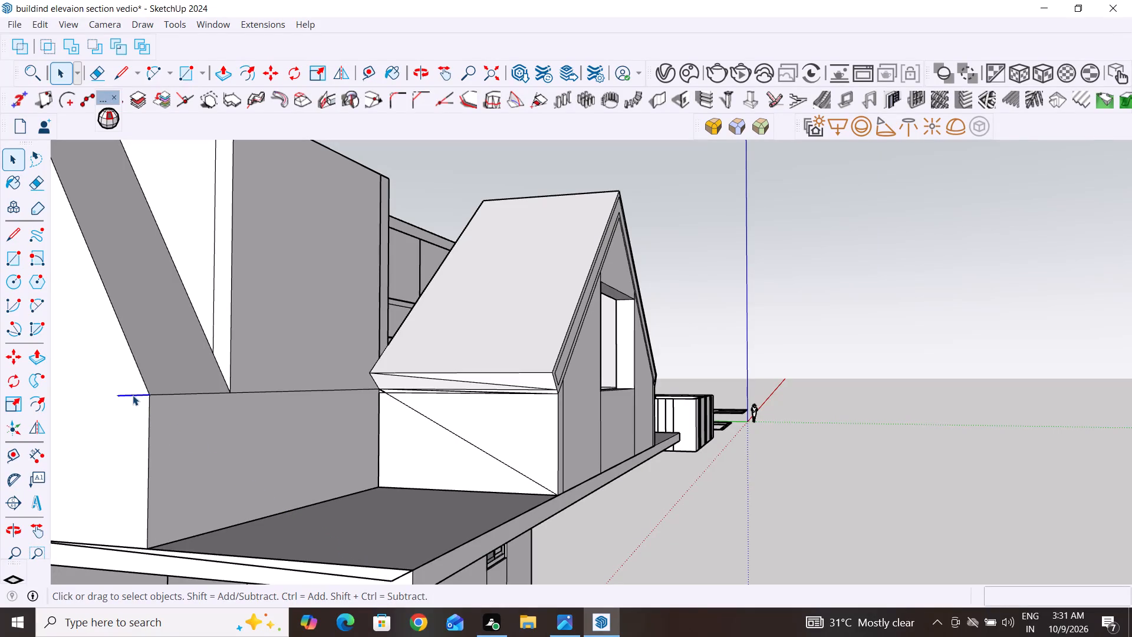
pyautogui.press('Delete')
# Delete the diagonal line across the gable roof's eave face on the side facing the lean-to.
pyautogui.scroll(4, 397, 399)
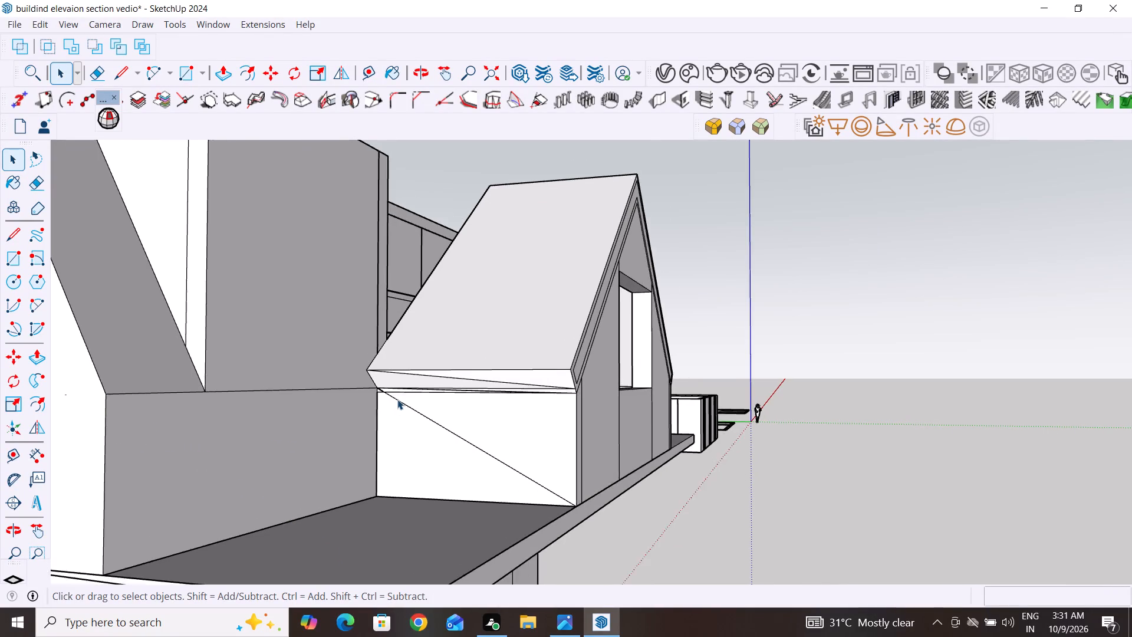
pyautogui.scroll(5, 397, 399)
pyautogui.moveTo(397, 399); pyautogui.dragTo(300, 308, button='middle')
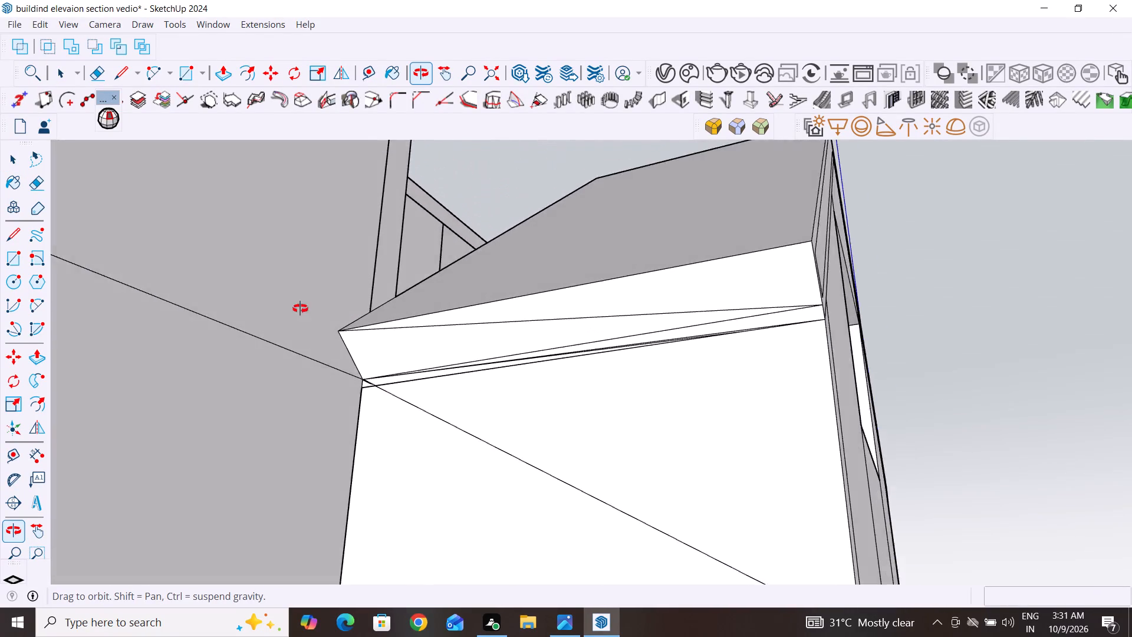
pyautogui.moveTo(300, 308); pyautogui.dragTo(271, 366, button='middle')
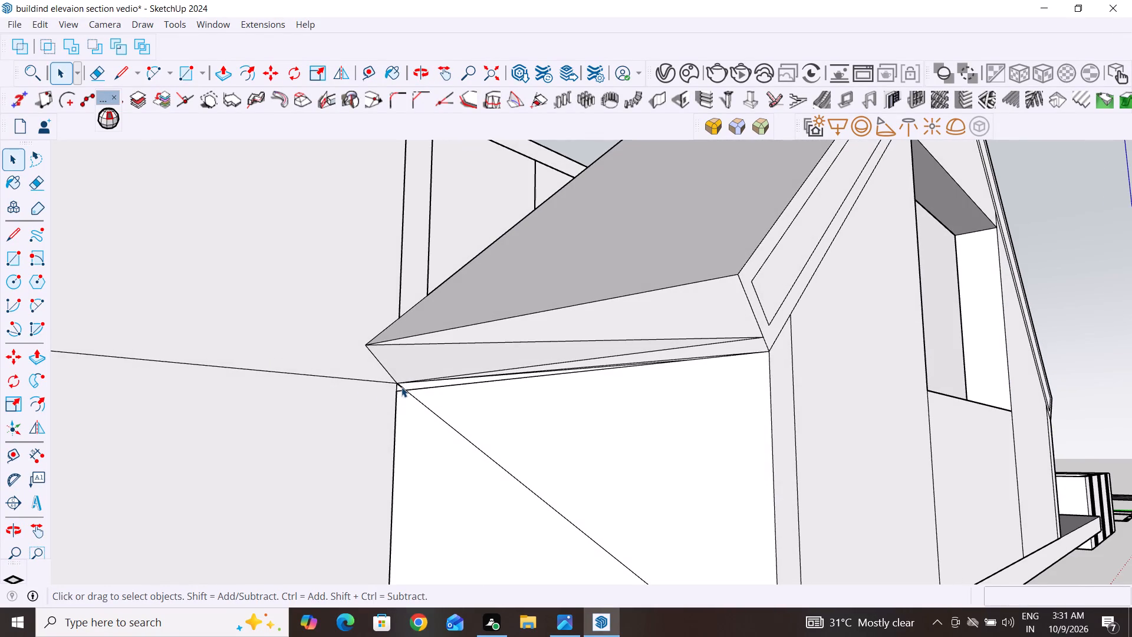
pyautogui.click(402, 387)
pyautogui.scroll(-2, 334, 420)
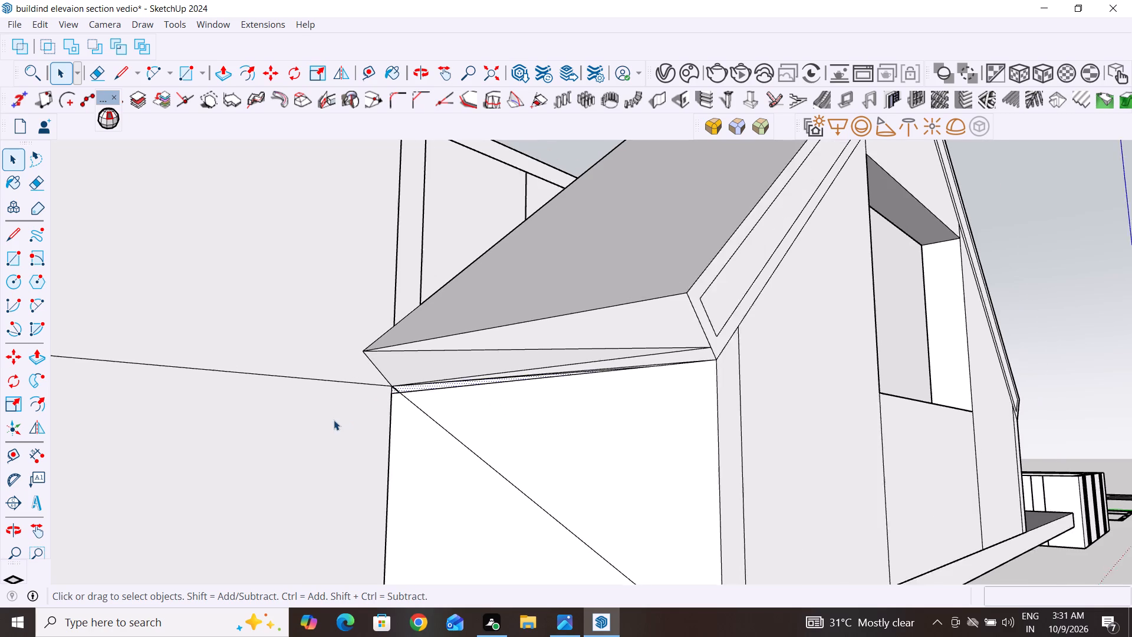
pyautogui.scroll(-2, 334, 420)
pyautogui.click(1008, 239)
pyautogui.moveTo(986, 290); pyautogui.dragTo(906, 363, button='middle')
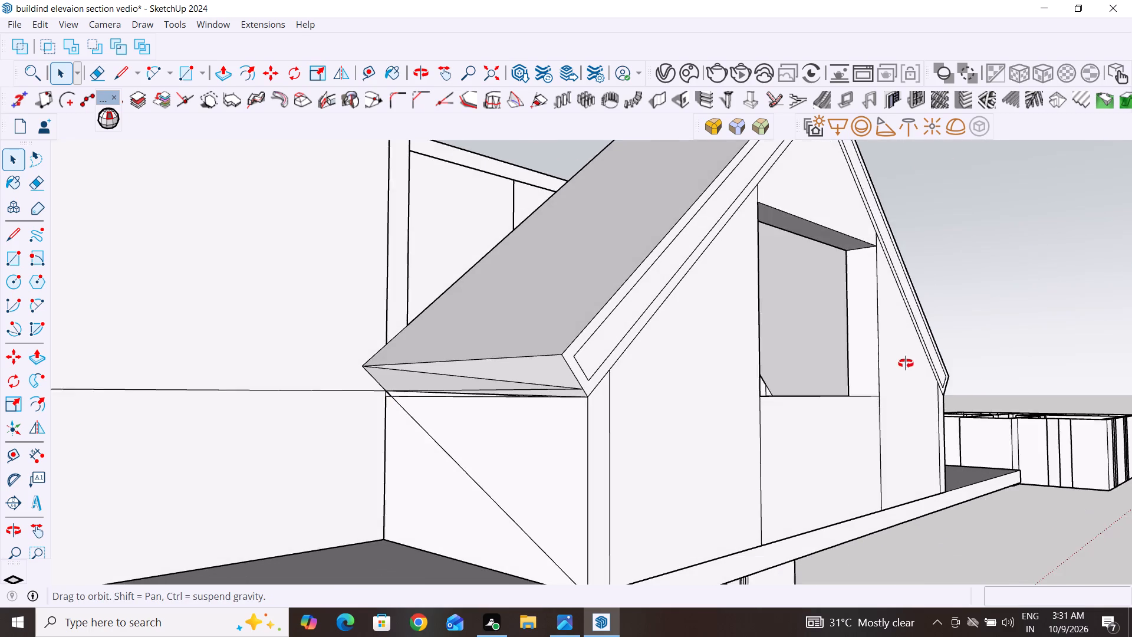
pyautogui.moveTo(906, 363); pyautogui.dragTo(868, 343, button='middle')
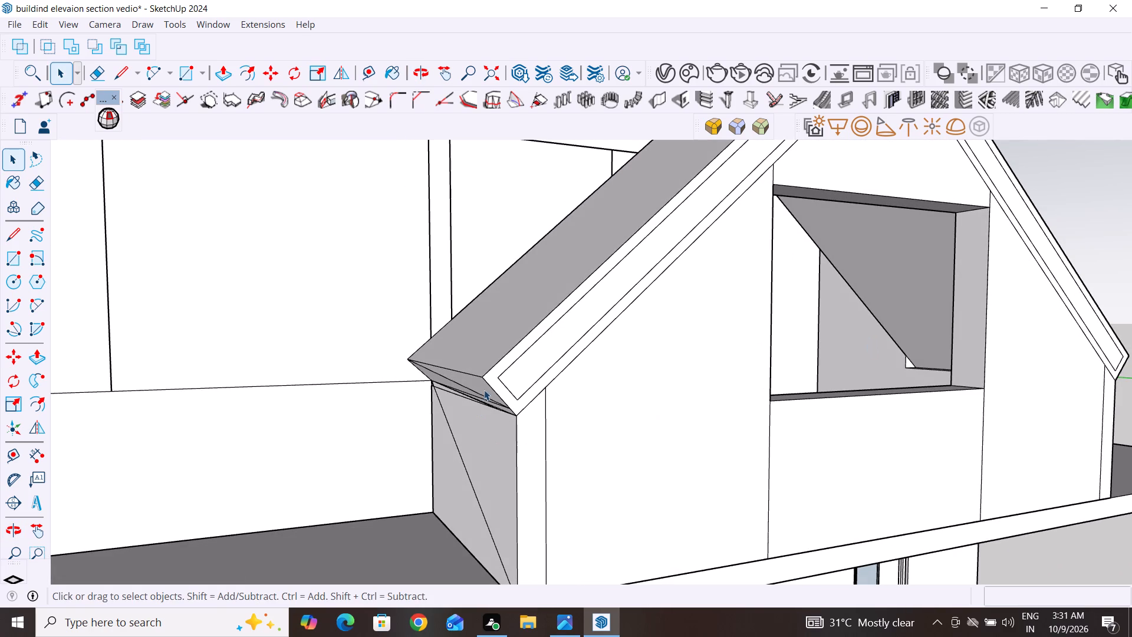
pyautogui.click(472, 390)
pyautogui.press('Delete')
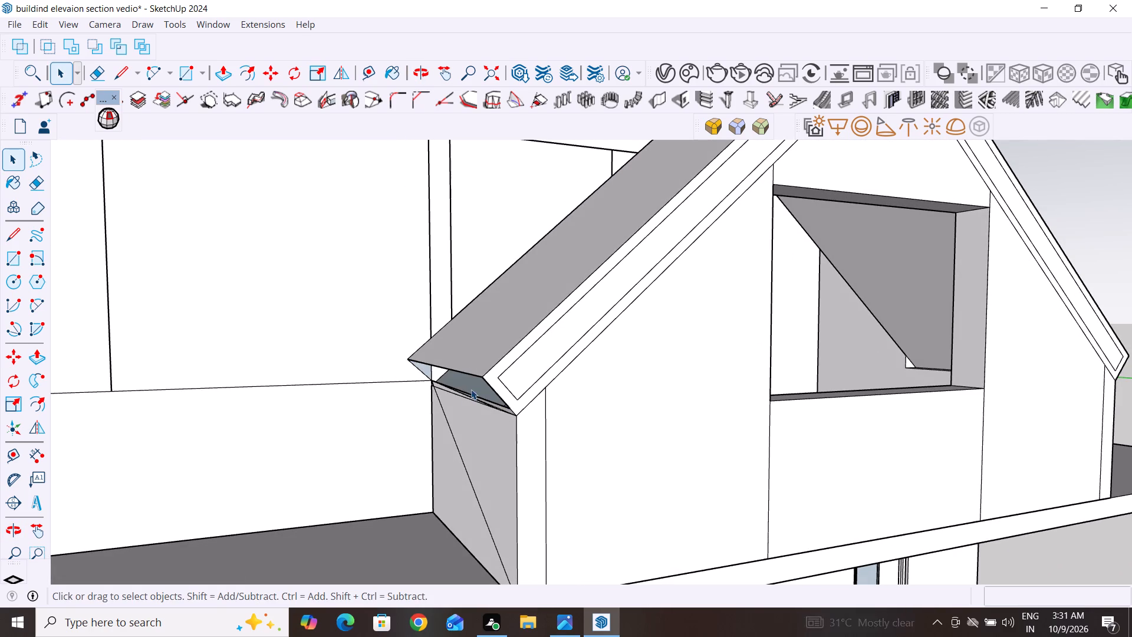
# Delete the leftover sliver face and stray lines along the top of the gable's side wall, beneath the open eave.
pyautogui.moveTo(464, 395); pyautogui.dragTo(496, 346, button='middle')
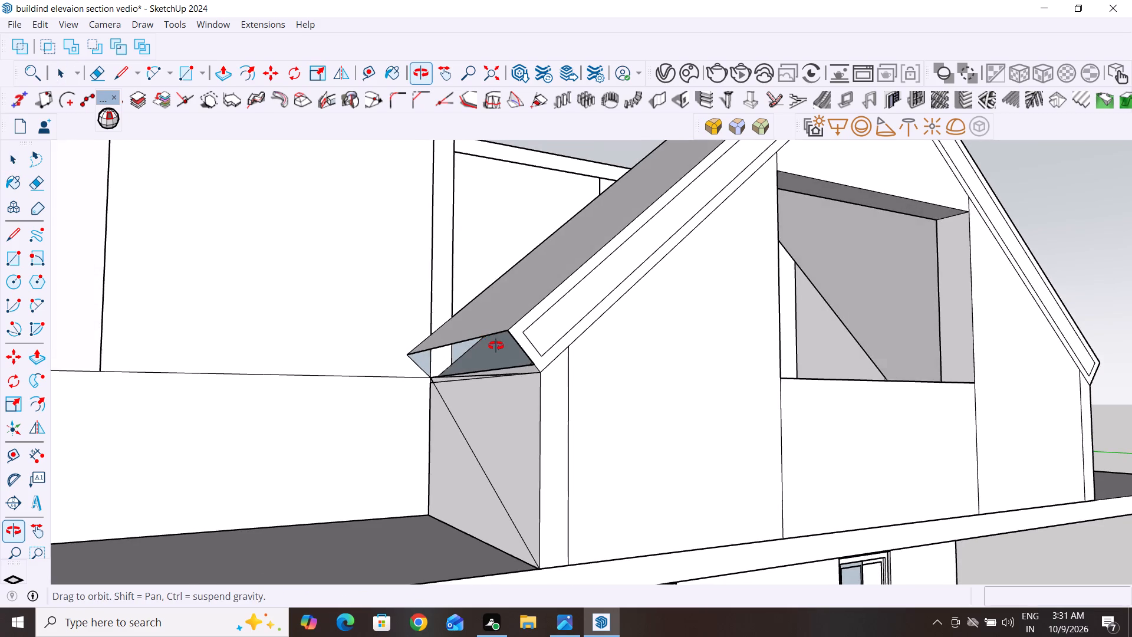
pyautogui.moveTo(496, 346); pyautogui.dragTo(643, 350, button='middle')
pyautogui.click(697, 359)
pyautogui.press('Delete')
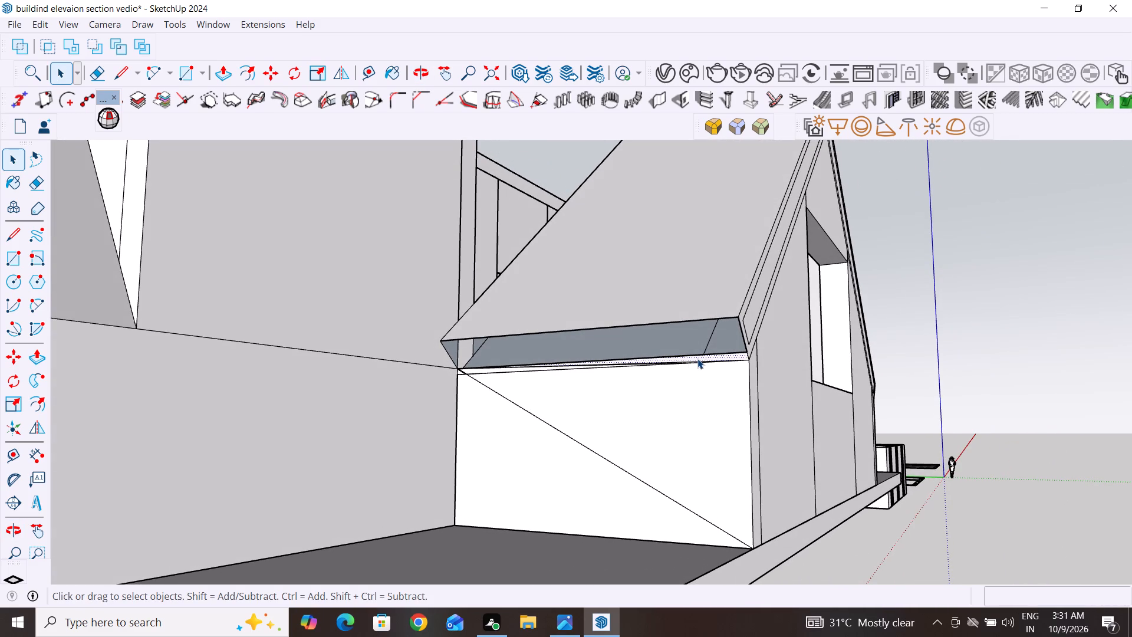
pyautogui.click(706, 353)
pyautogui.press('Delete')
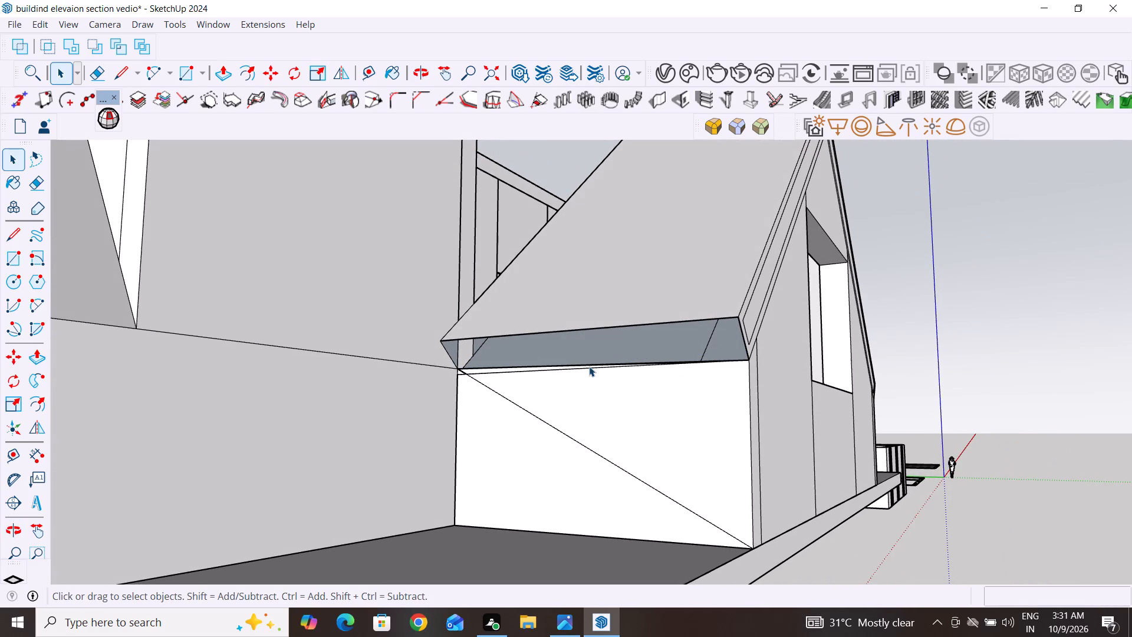
pyautogui.click(577, 365)
pyautogui.press('Delete')
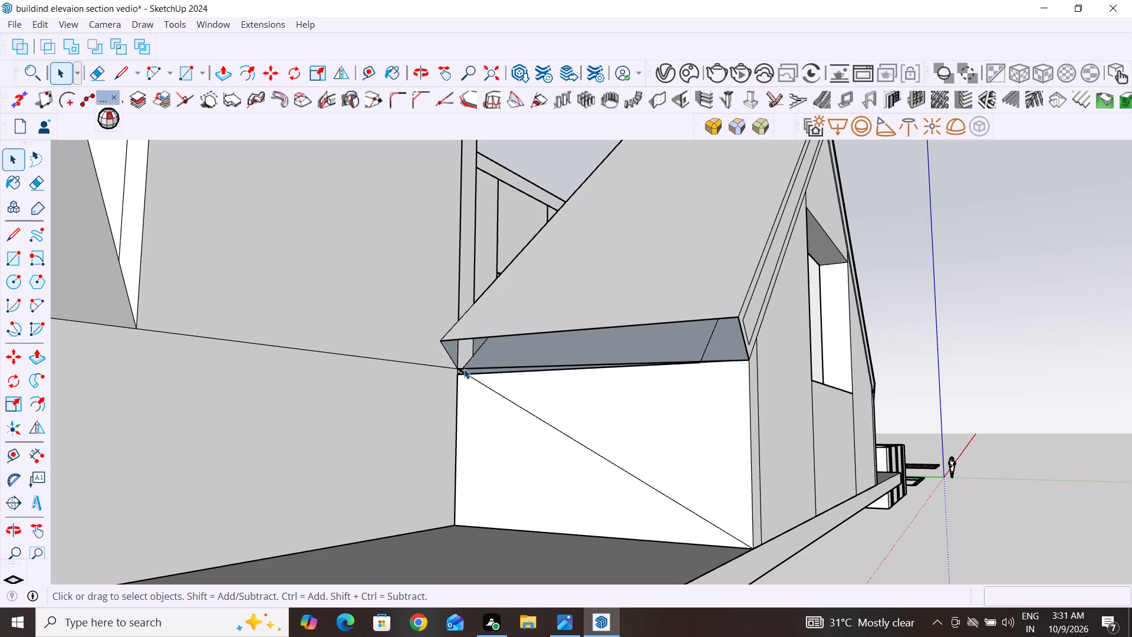
pyautogui.click(470, 369)
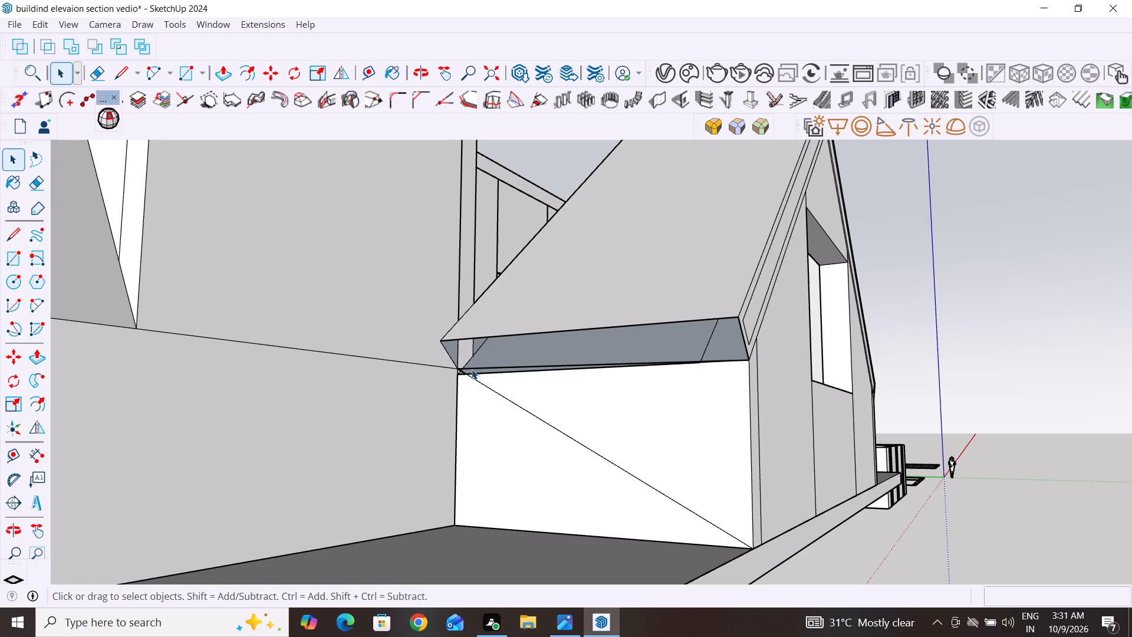
pyautogui.press('Delete')
pyautogui.click(463, 373)
pyautogui.press('Delete')
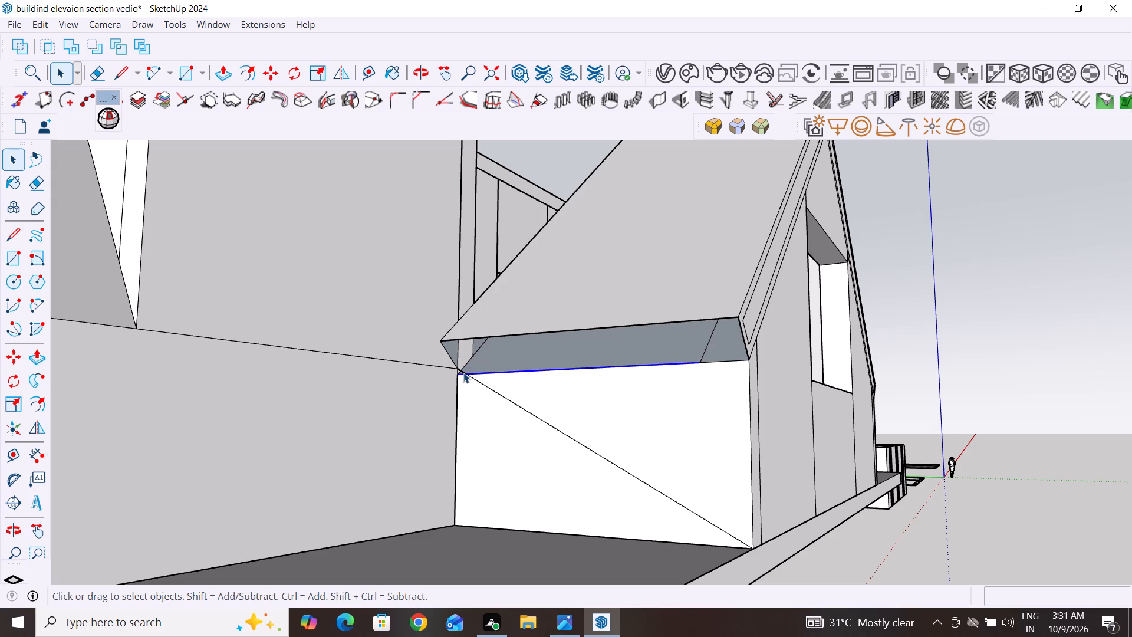
pyautogui.click(462, 372)
pyautogui.press('Delete')
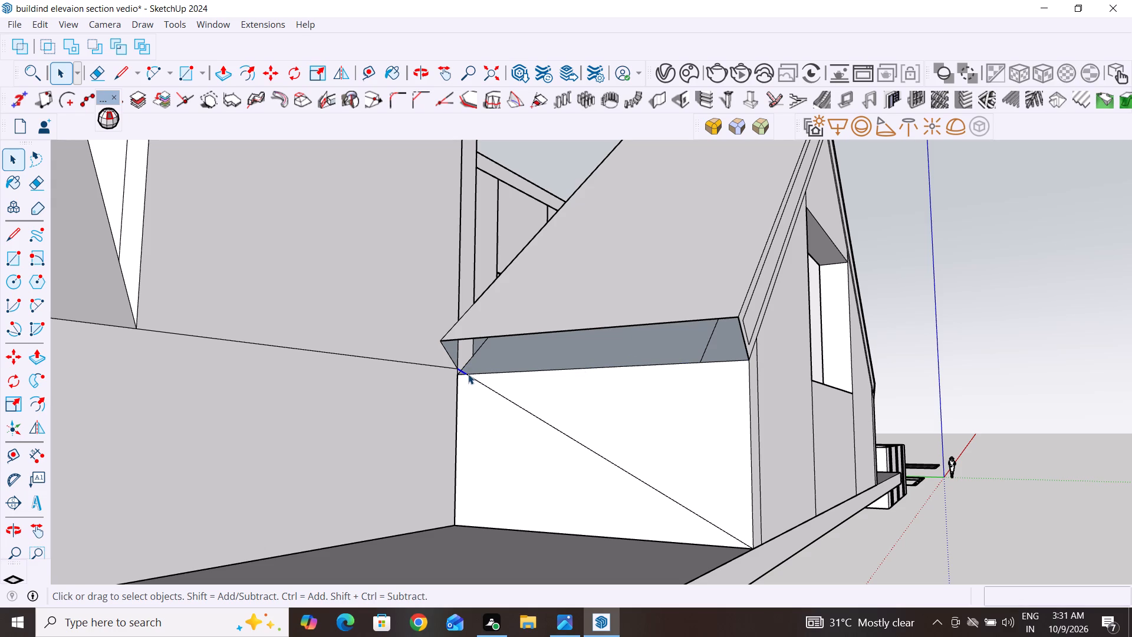
# Delete the diagonal line across the gable's side wall.
pyautogui.click(479, 380)
pyautogui.press('Delete')
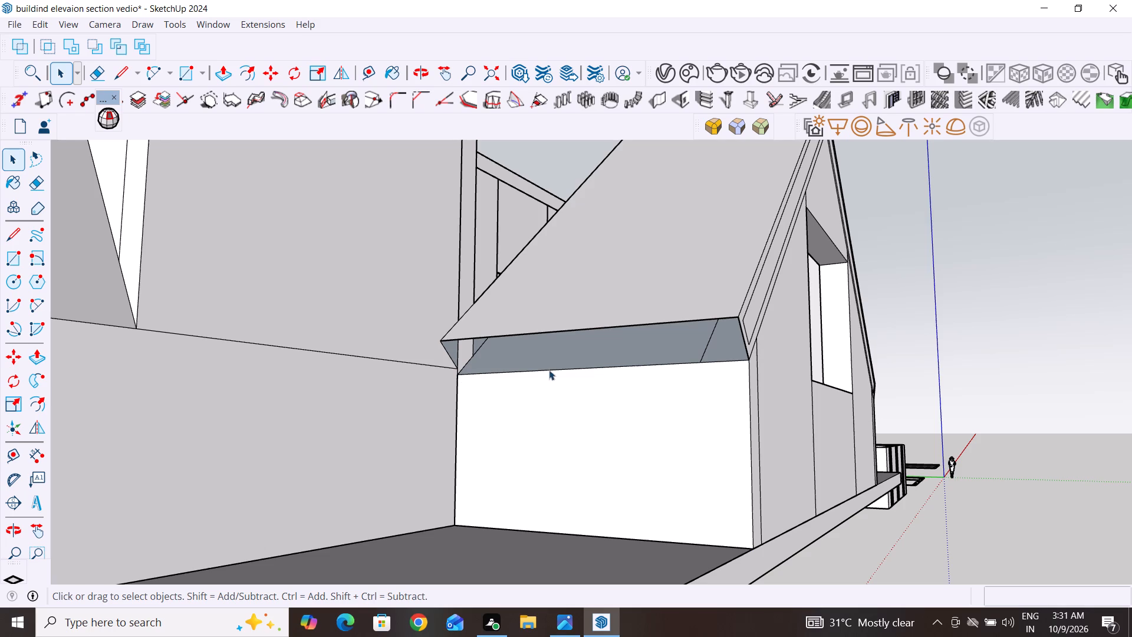
# Delete the horizontal line across the upper wall between the lean-to slope's lower inner corner and the gable's side wall.
pyautogui.click(455, 370)
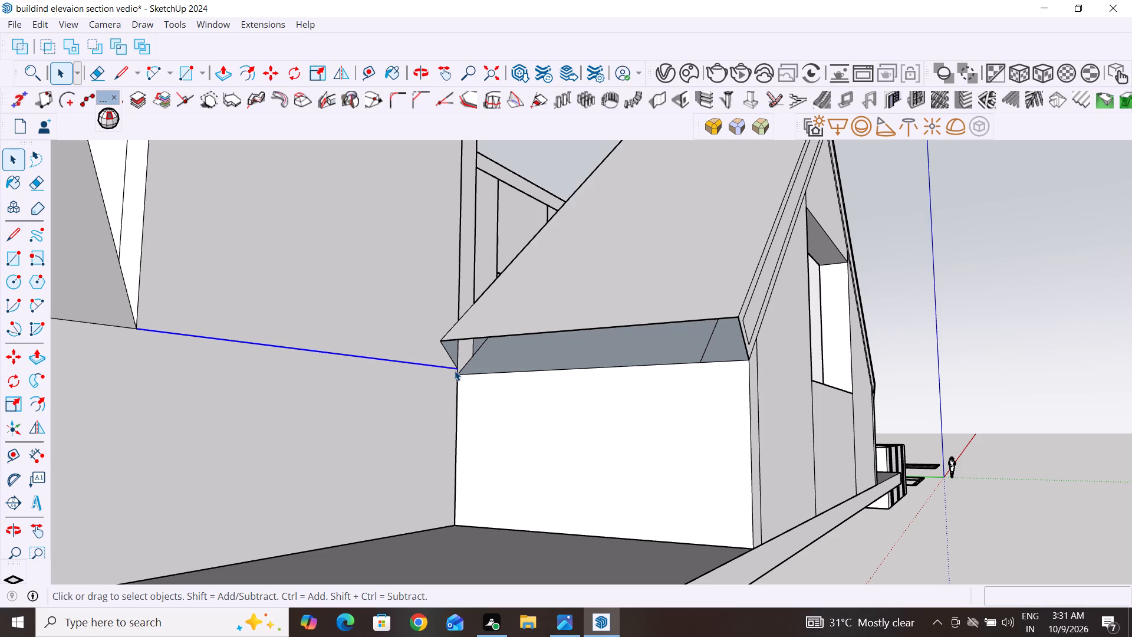
pyautogui.press('Delete')
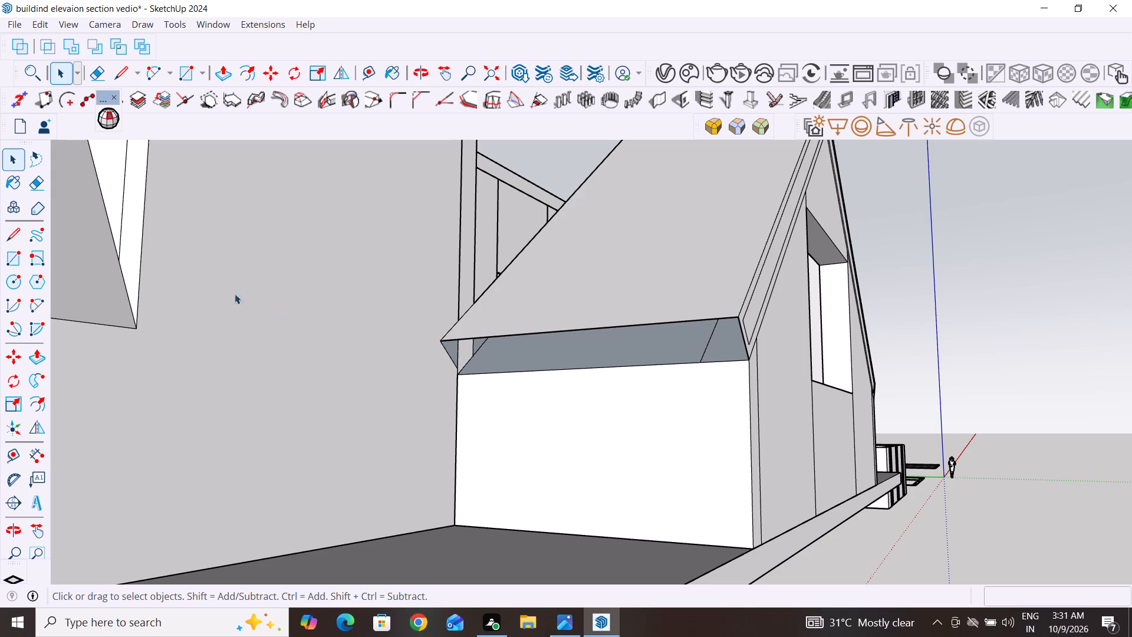
# Close the gable roof's open eave face with a 6' line along the side wall's top and an about 10" line at its inner end.
pyautogui.click(8, 245)
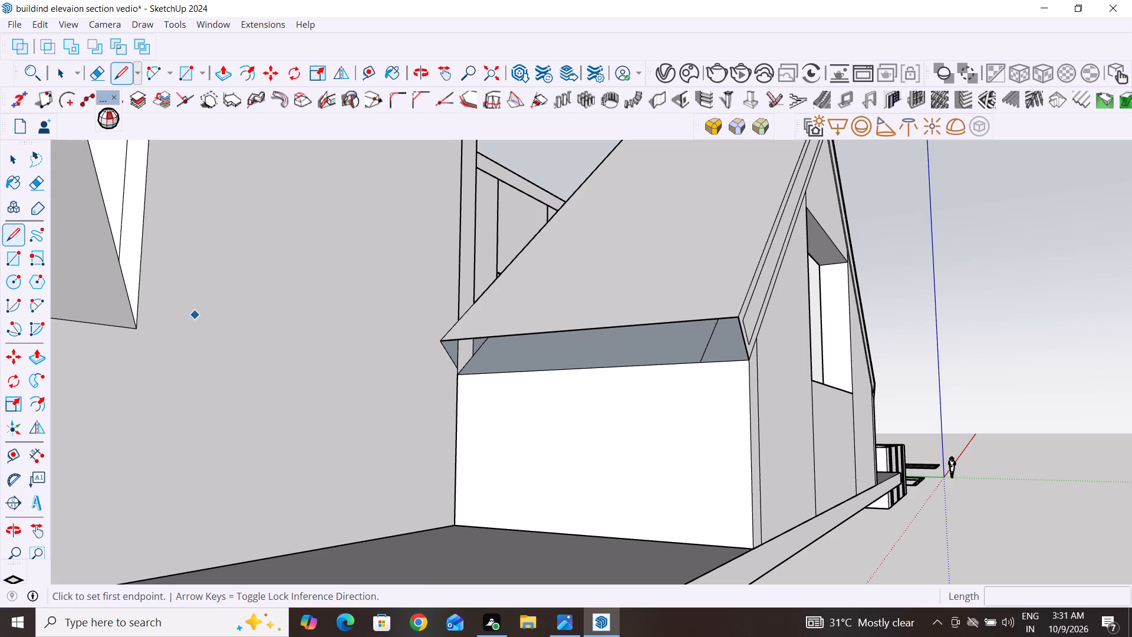
pyautogui.click(747, 361)
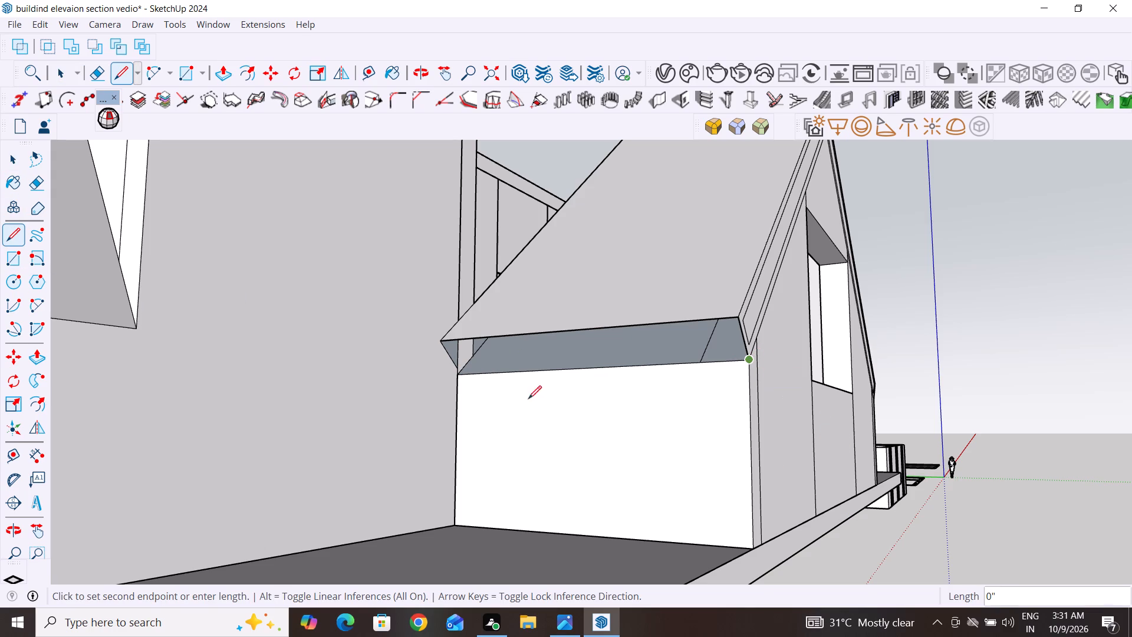
pyautogui.click(456, 376)
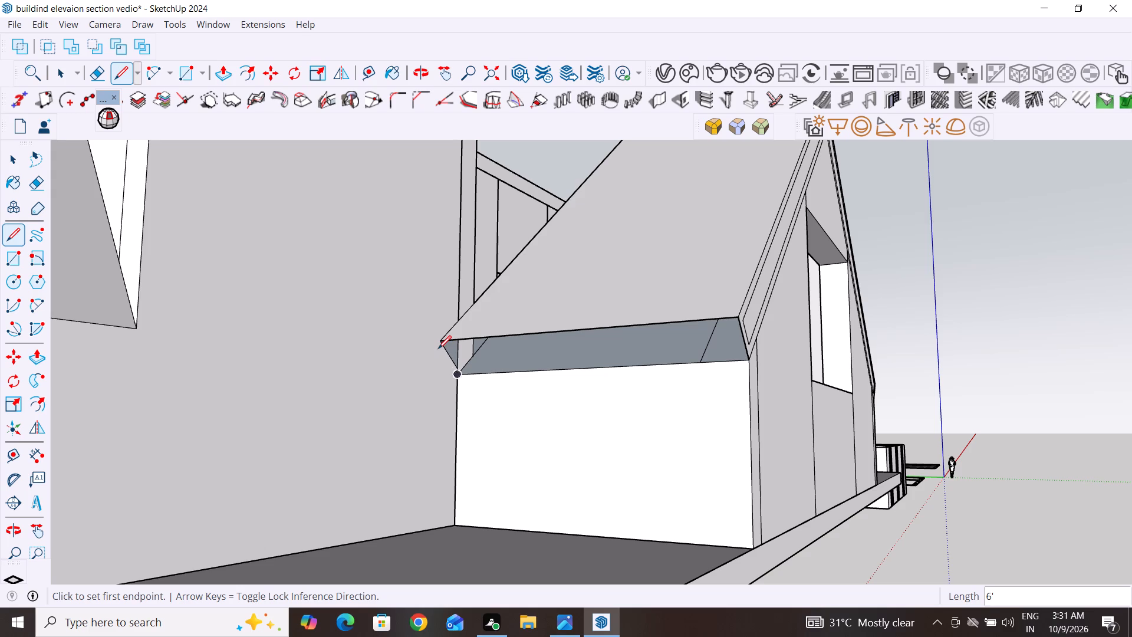
pyautogui.click(438, 346)
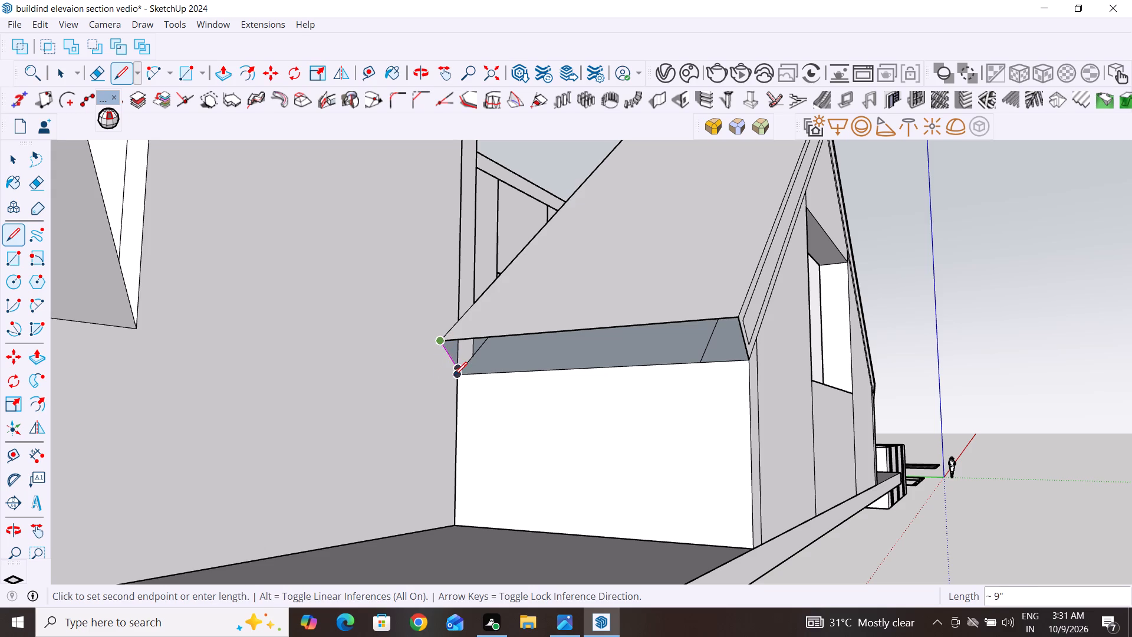
pyautogui.click(454, 376)
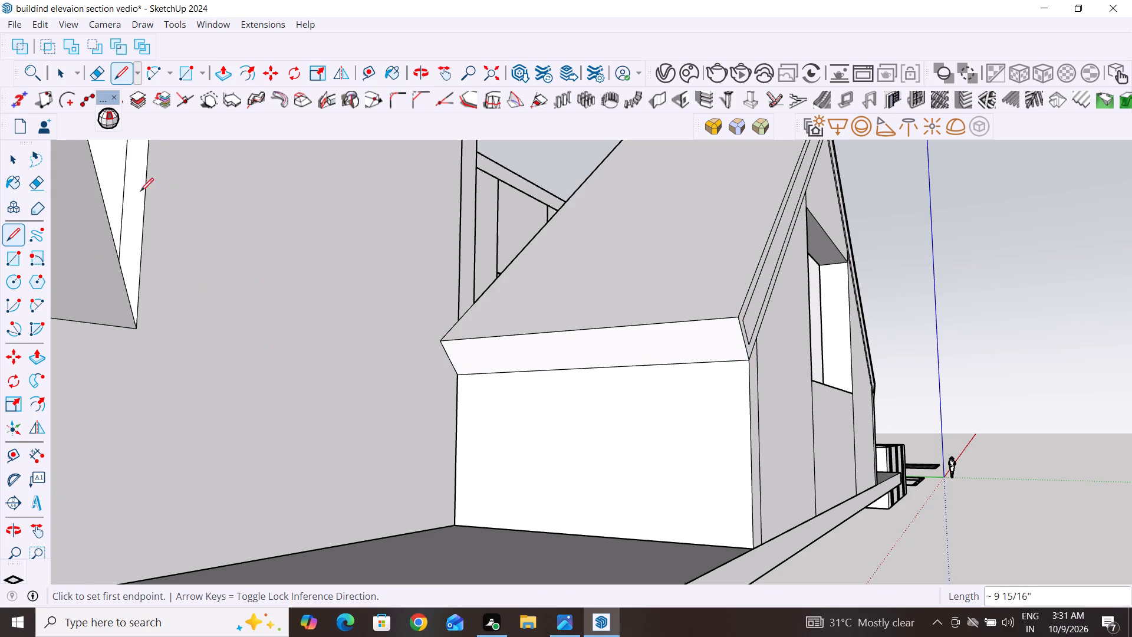
pyautogui.click(18, 156)
# Draw a horizontal line about 6' 1 7/8" long across the upper wall from the lean-to slope's lower inner corner to the gable's eave edge.
pyautogui.scroll(-10, 503, 356)
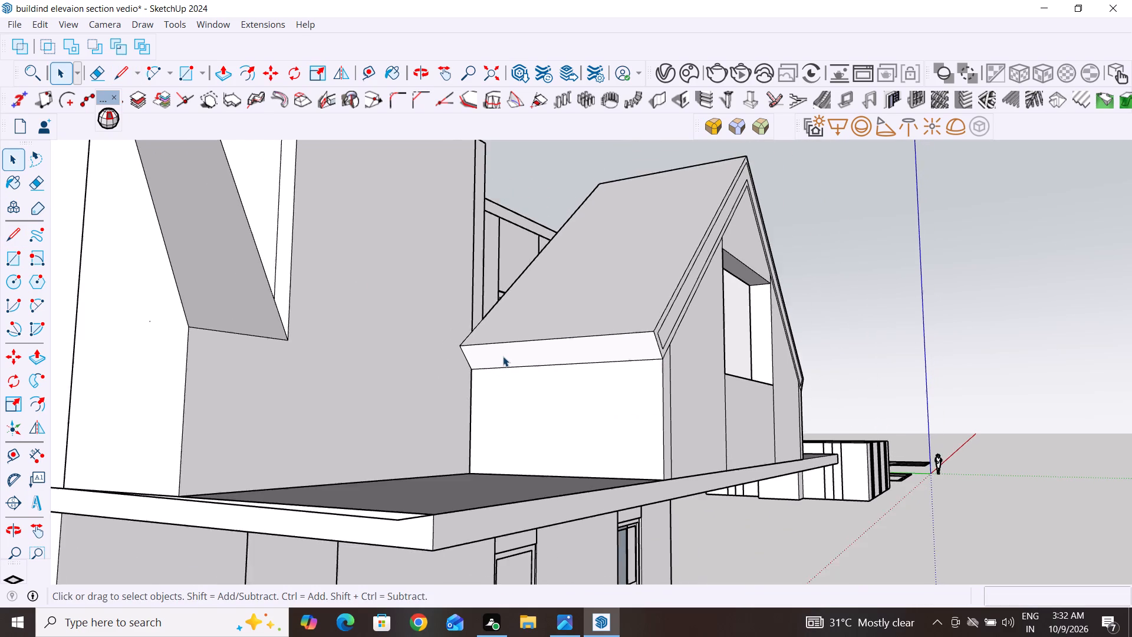
pyautogui.moveTo(503, 356); pyautogui.dragTo(465, 377, button='middle')
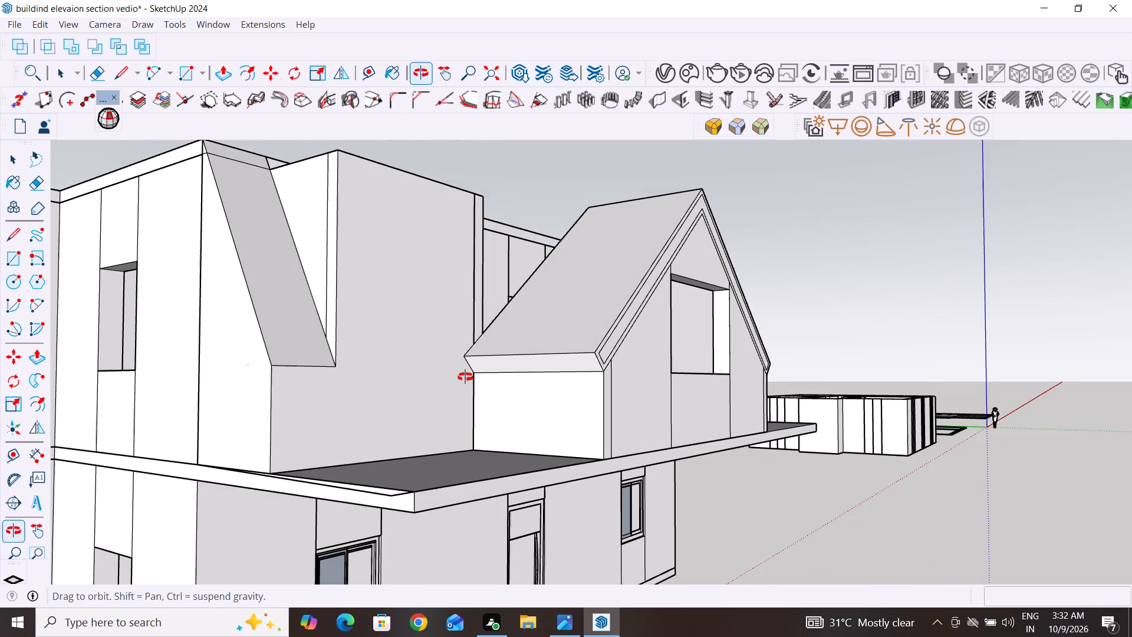
pyautogui.moveTo(465, 377); pyautogui.dragTo(364, 379, button='middle')
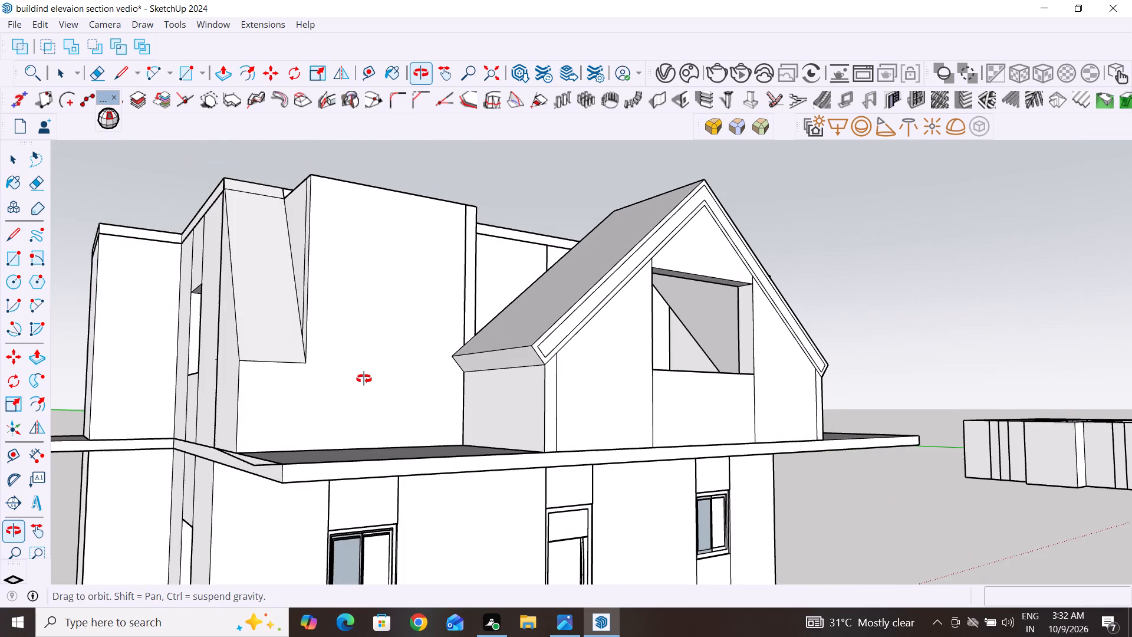
pyautogui.moveTo(364, 379); pyautogui.dragTo(341, 383, button='middle')
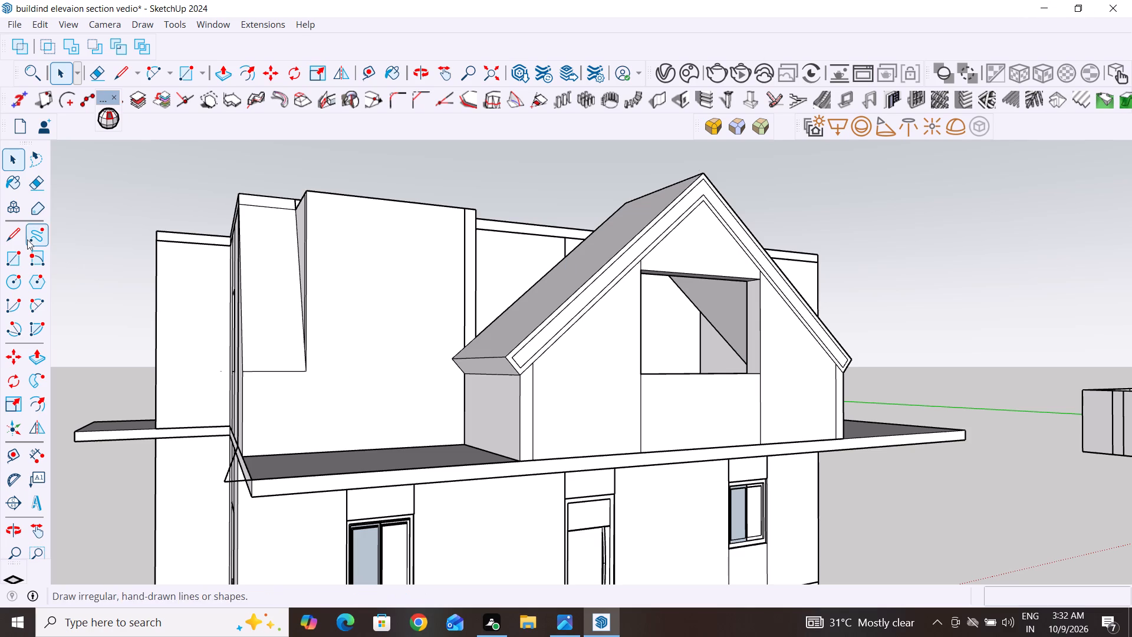
pyautogui.click(11, 238)
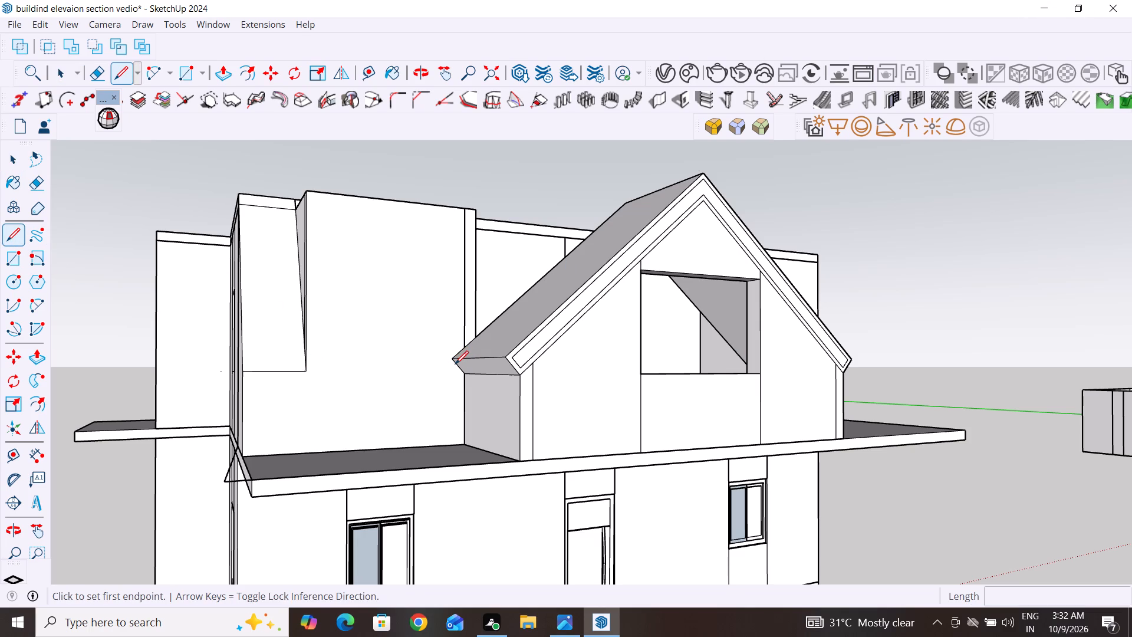
pyautogui.click(306, 372)
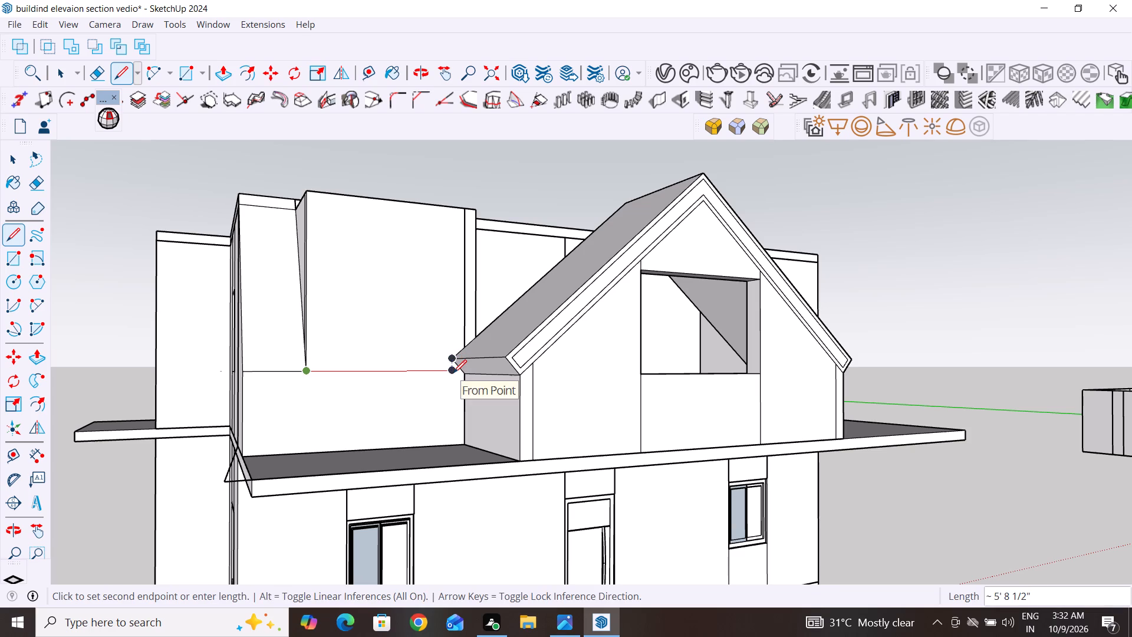
pyautogui.scroll(5, 459, 370)
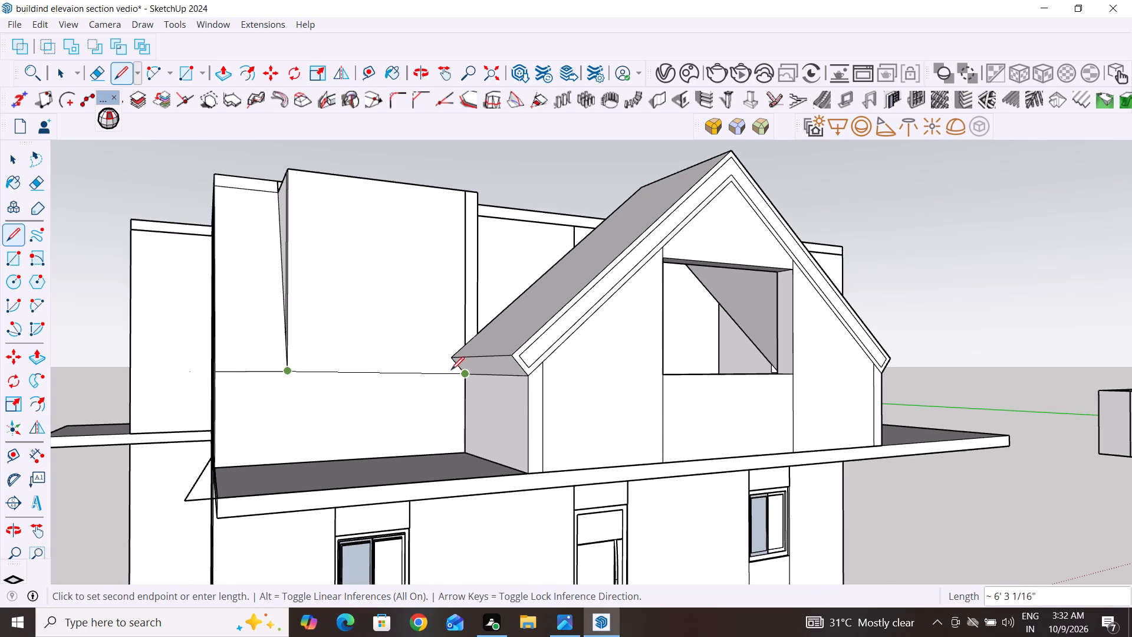
pyautogui.scroll(2, 451, 370)
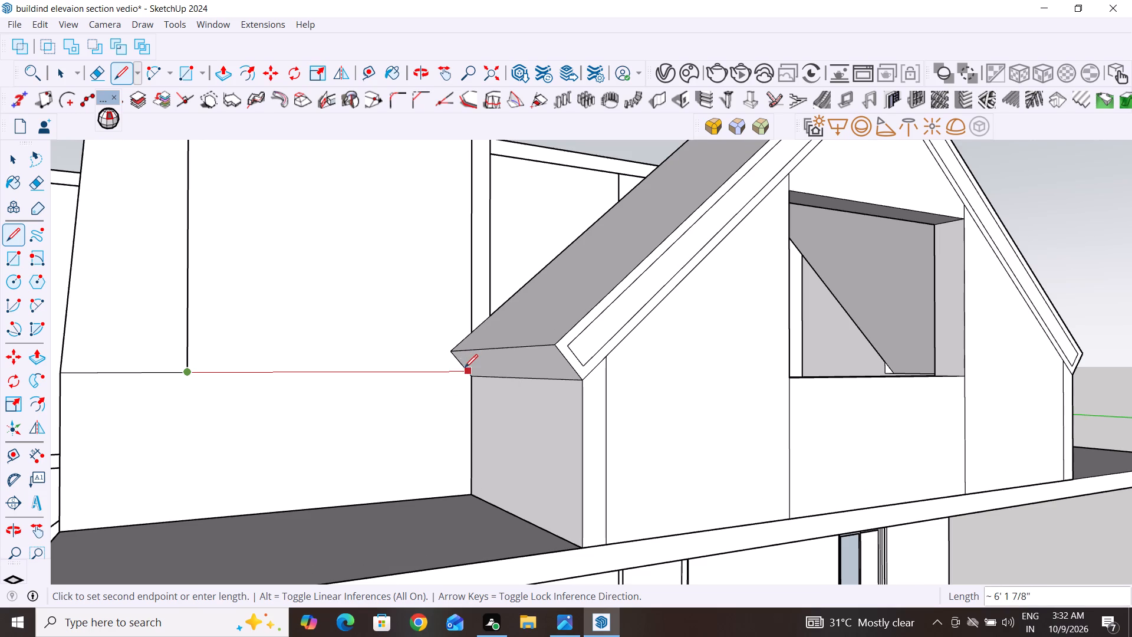
pyautogui.click(463, 368)
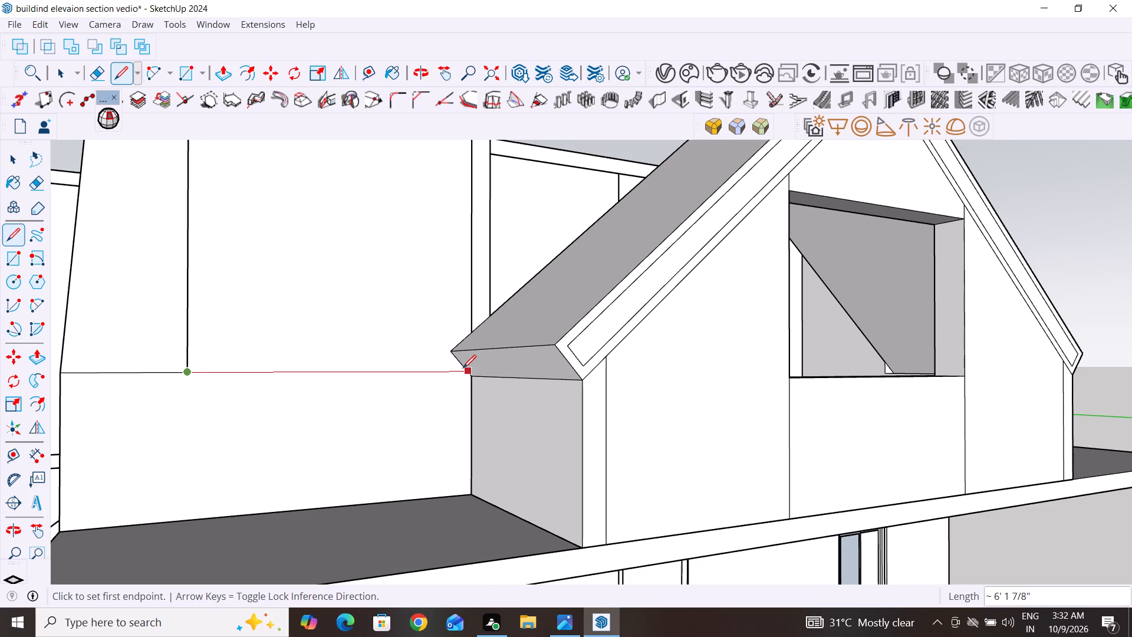
pyautogui.click(12, 159)
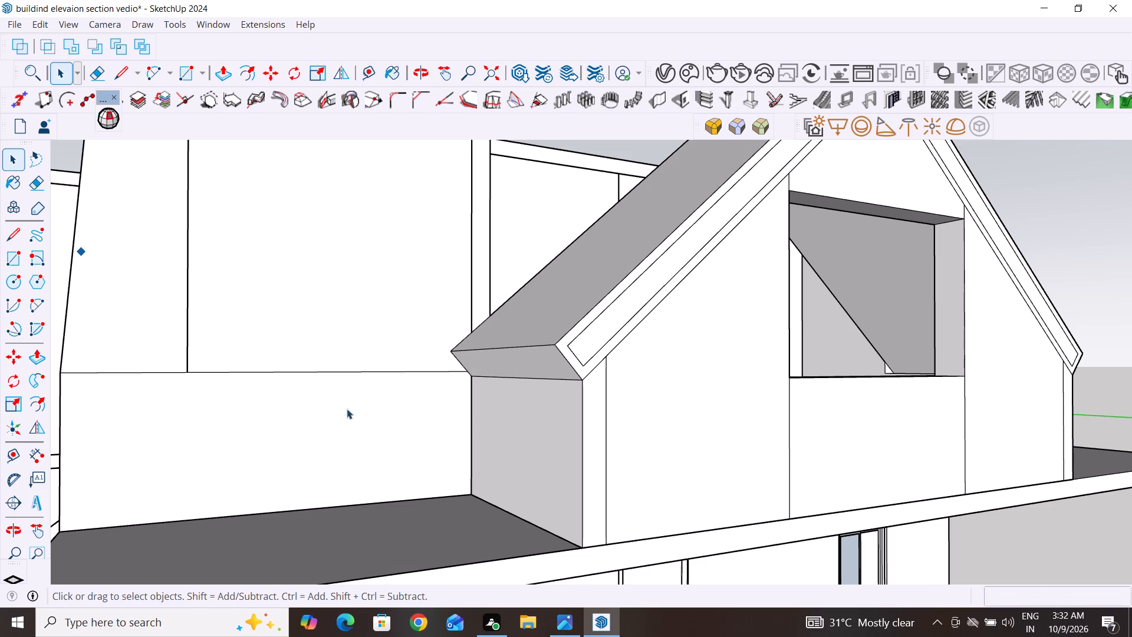
pyautogui.scroll(-4, 414, 422)
pyautogui.moveTo(427, 416); pyautogui.dragTo(489, 425, button='middle')
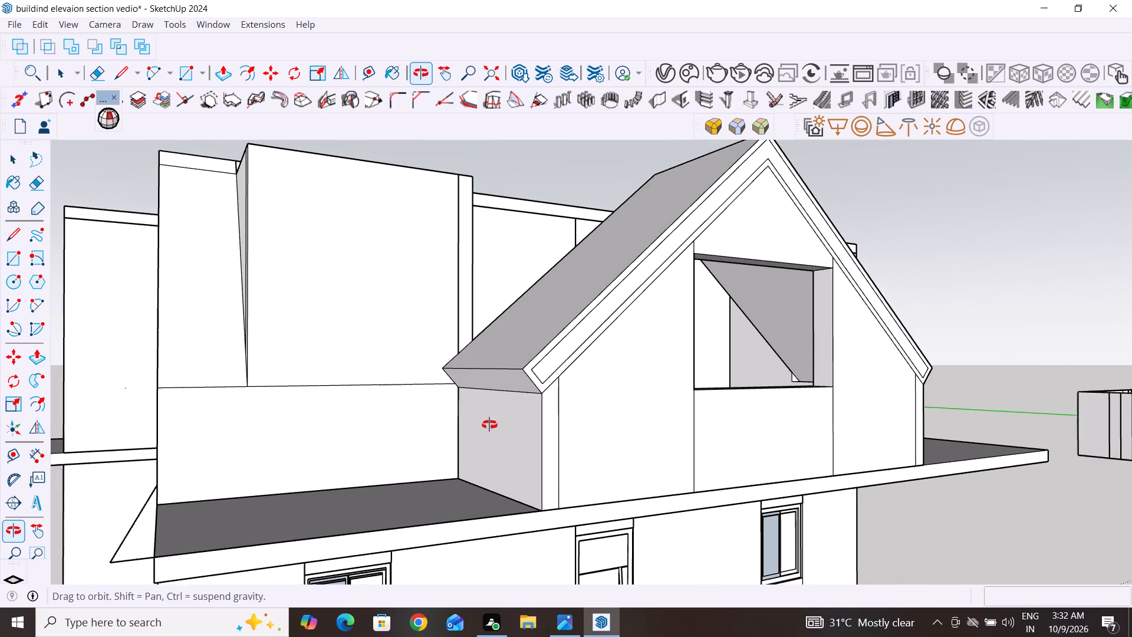
pyautogui.moveTo(489, 425); pyautogui.dragTo(644, 398, button='middle')
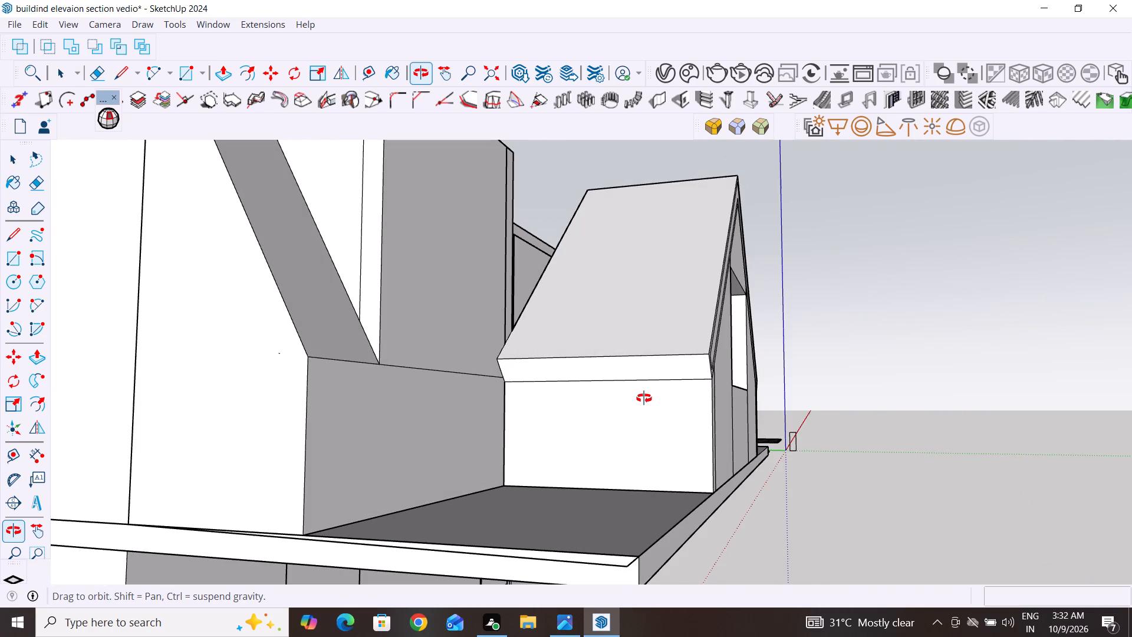
# Draw a 6' line along the gable roof's eave face from its lower inner corner to the eave's front end.
pyautogui.moveTo(644, 398); pyautogui.dragTo(564, 401, button='middle')
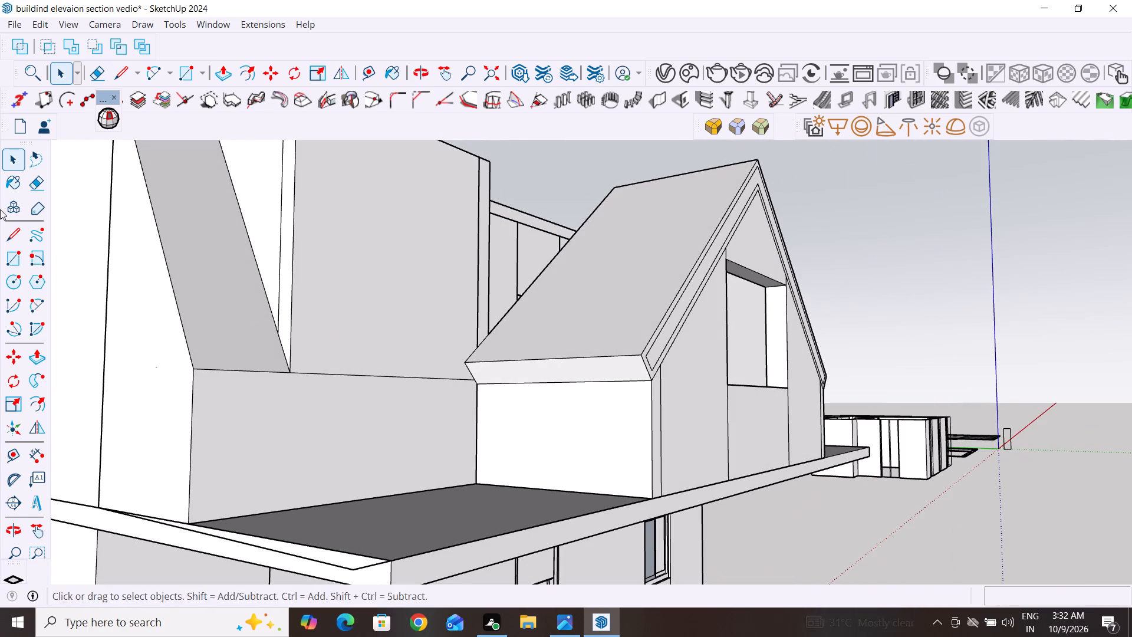
pyautogui.click(13, 232)
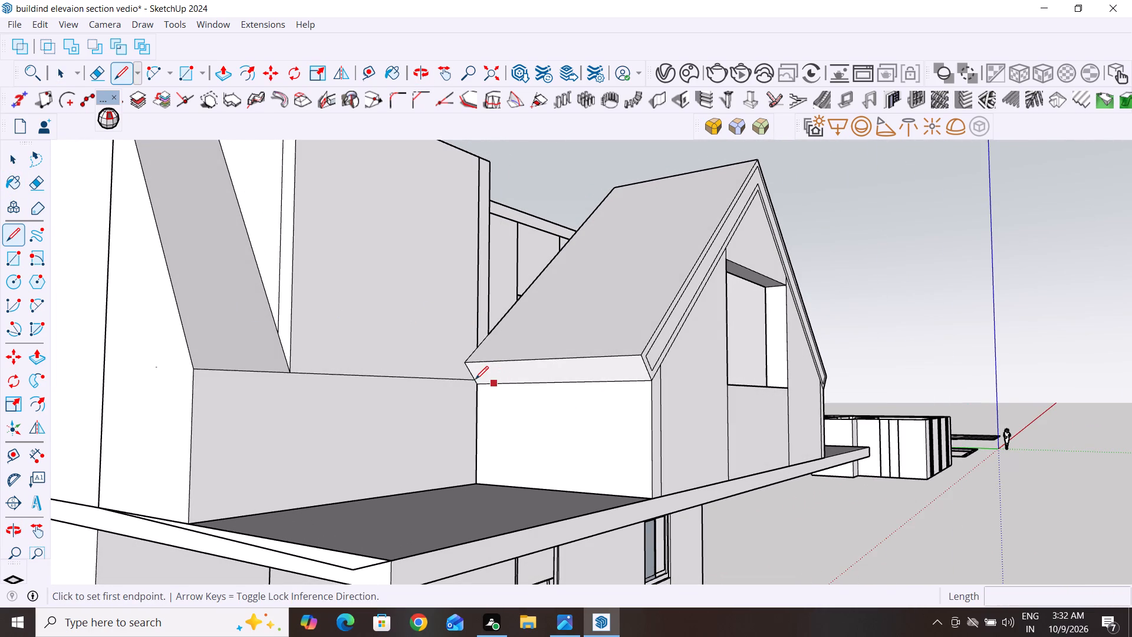
pyautogui.click(475, 379)
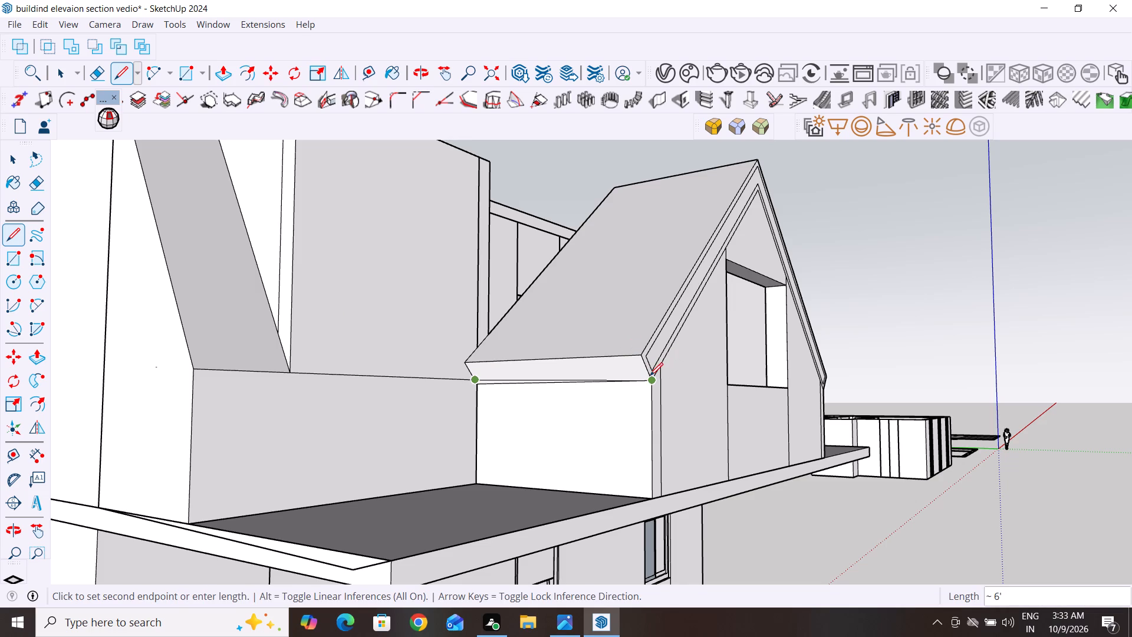
pyautogui.click(647, 372)
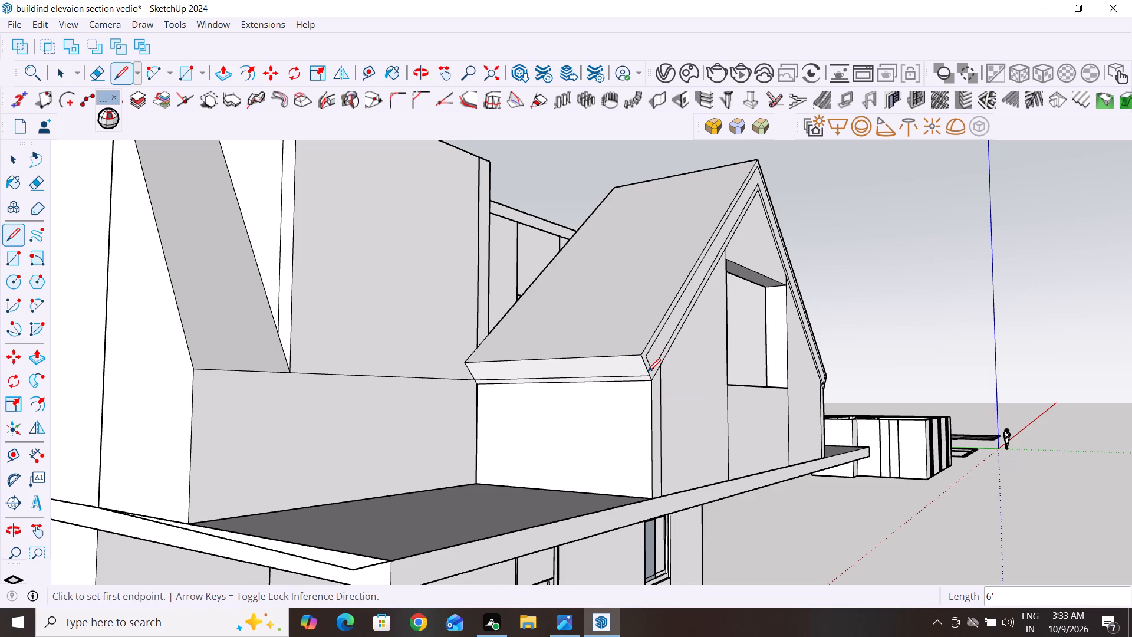
pyautogui.click(10, 155)
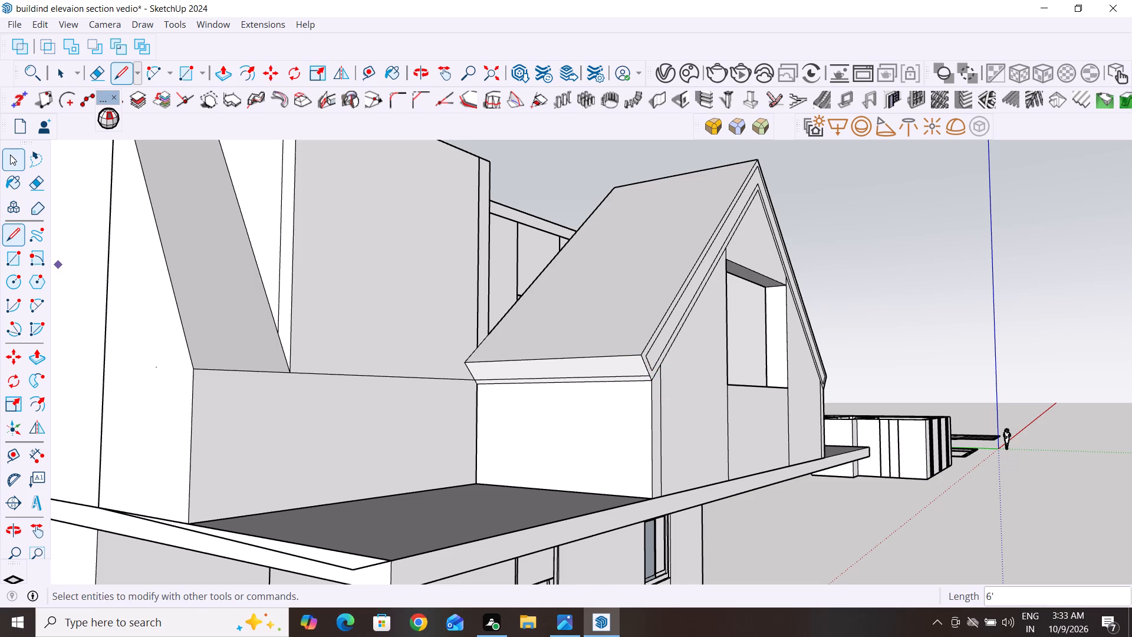
pyautogui.click(593, 418)
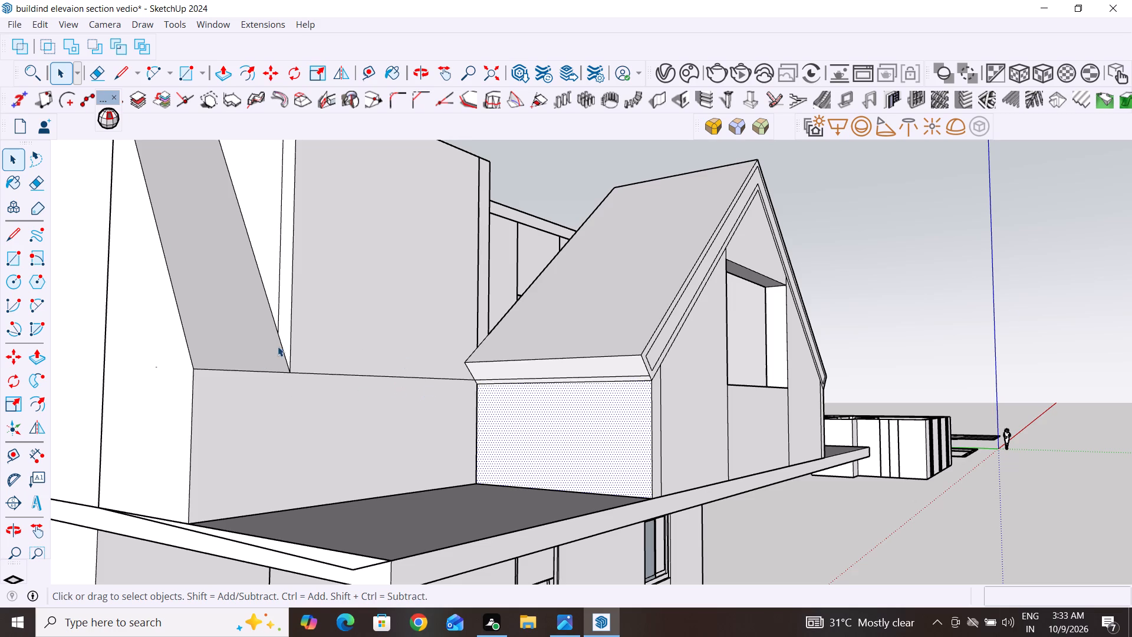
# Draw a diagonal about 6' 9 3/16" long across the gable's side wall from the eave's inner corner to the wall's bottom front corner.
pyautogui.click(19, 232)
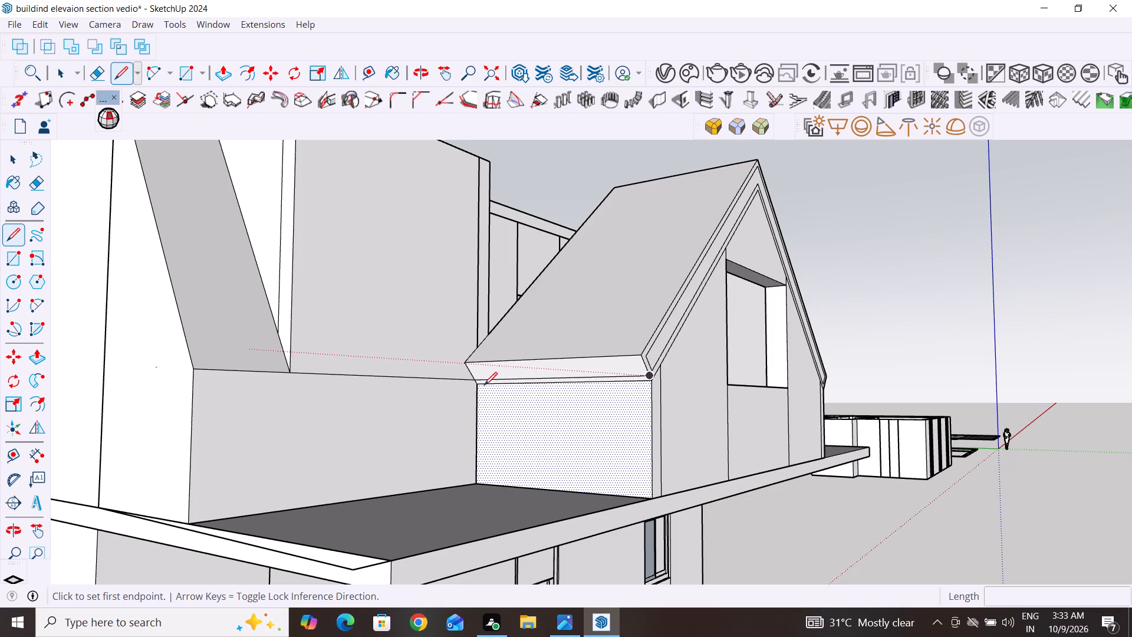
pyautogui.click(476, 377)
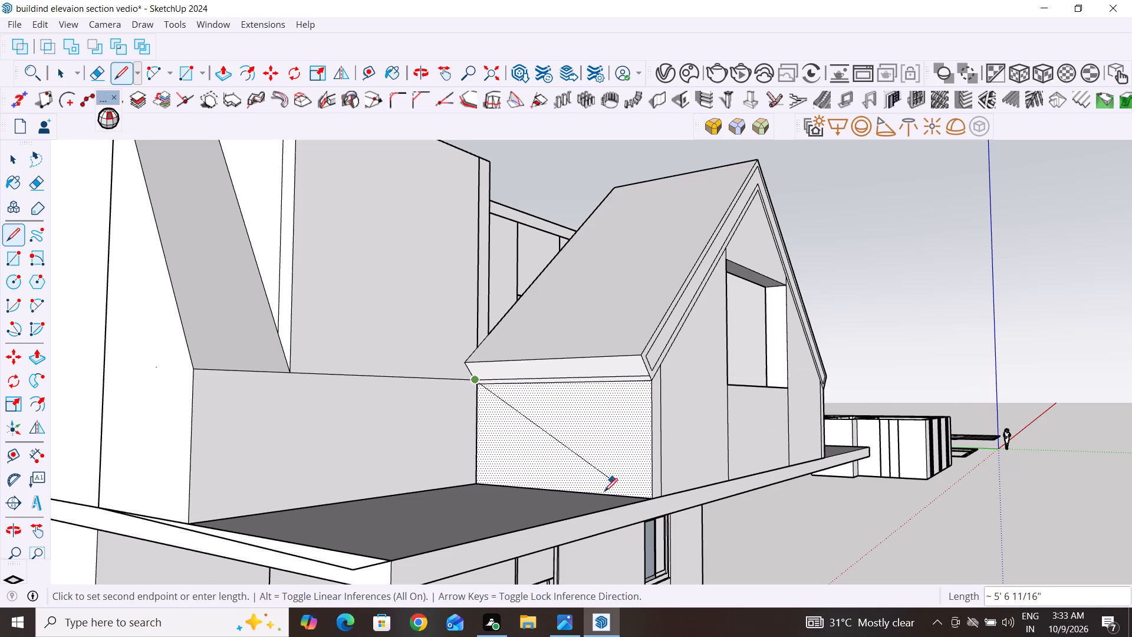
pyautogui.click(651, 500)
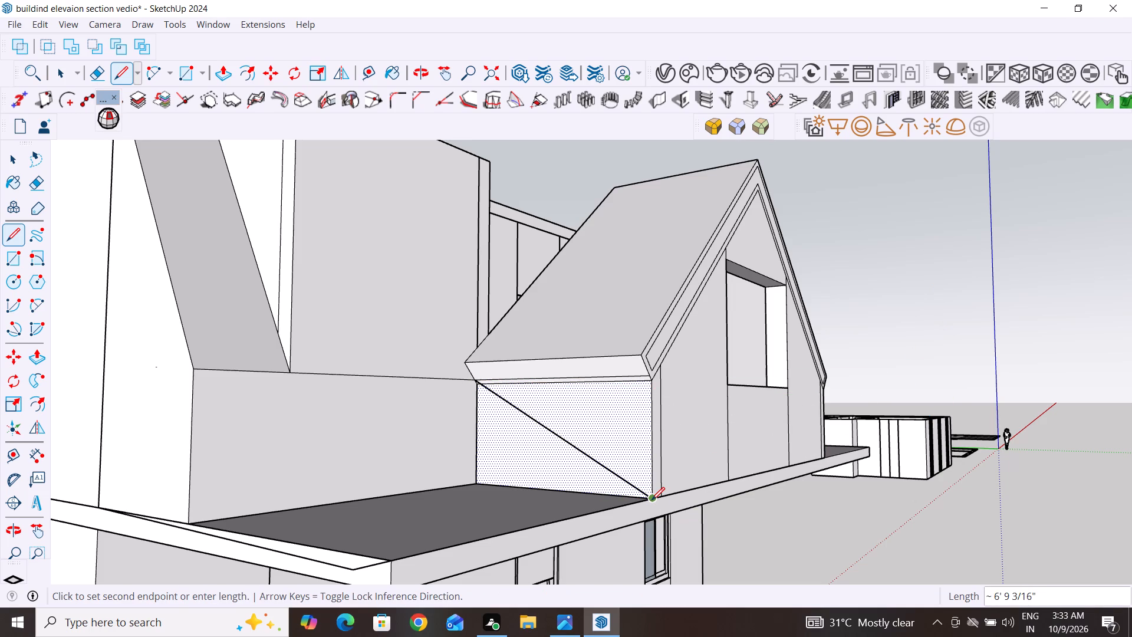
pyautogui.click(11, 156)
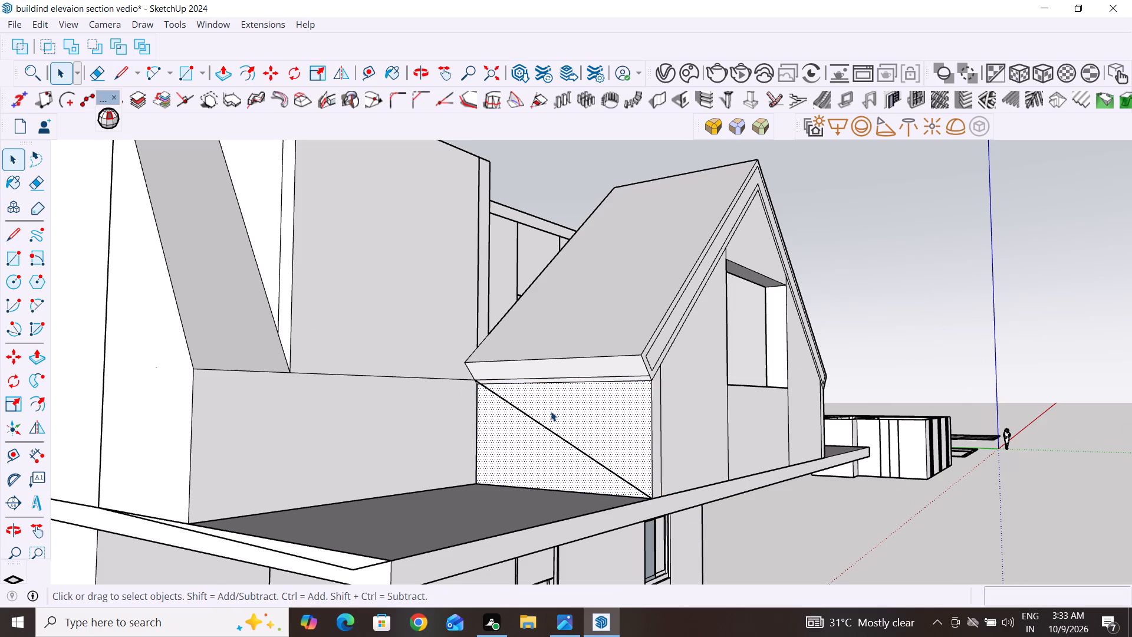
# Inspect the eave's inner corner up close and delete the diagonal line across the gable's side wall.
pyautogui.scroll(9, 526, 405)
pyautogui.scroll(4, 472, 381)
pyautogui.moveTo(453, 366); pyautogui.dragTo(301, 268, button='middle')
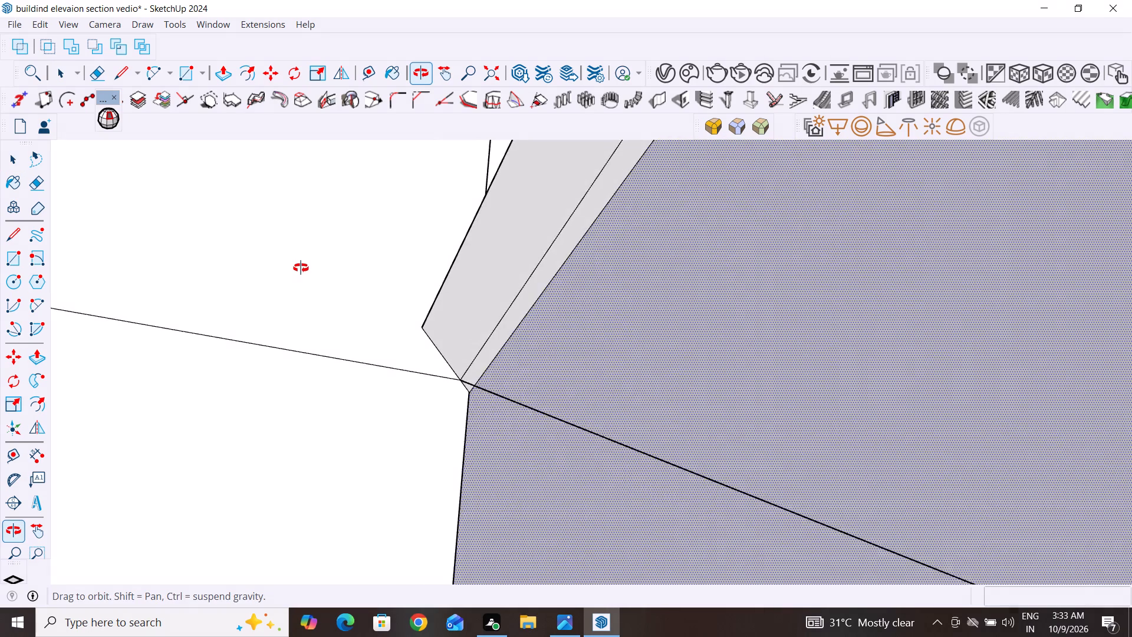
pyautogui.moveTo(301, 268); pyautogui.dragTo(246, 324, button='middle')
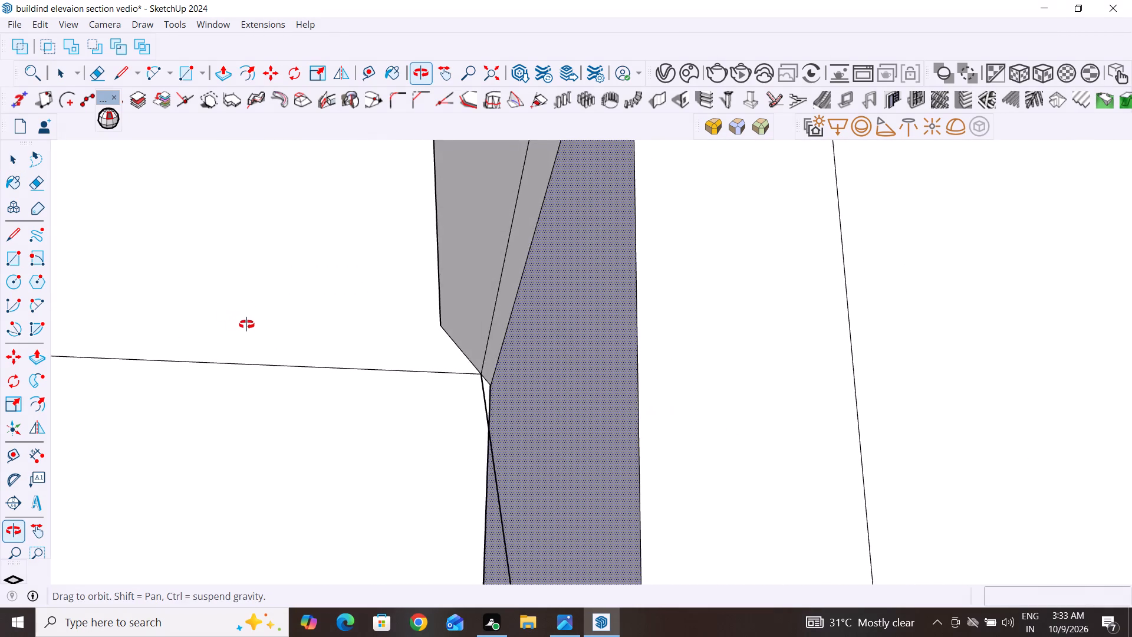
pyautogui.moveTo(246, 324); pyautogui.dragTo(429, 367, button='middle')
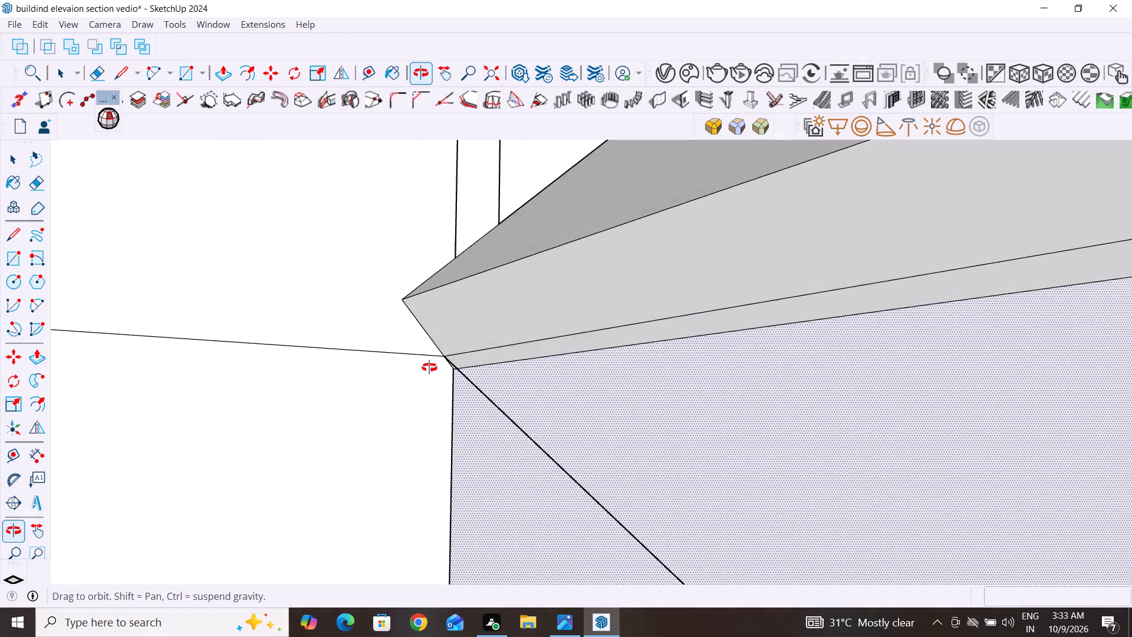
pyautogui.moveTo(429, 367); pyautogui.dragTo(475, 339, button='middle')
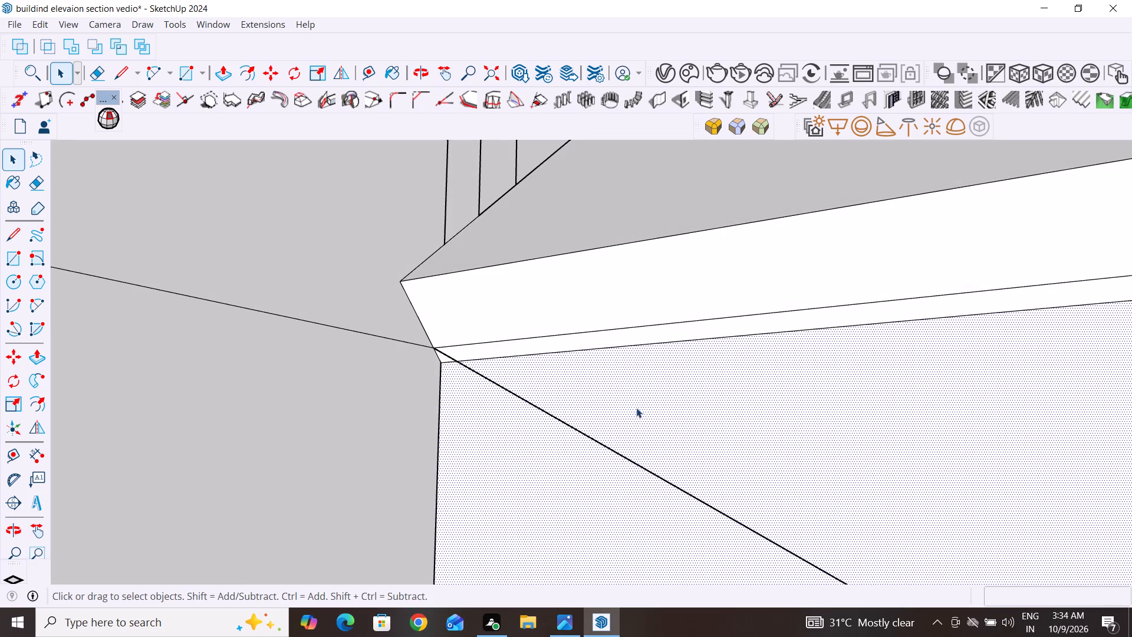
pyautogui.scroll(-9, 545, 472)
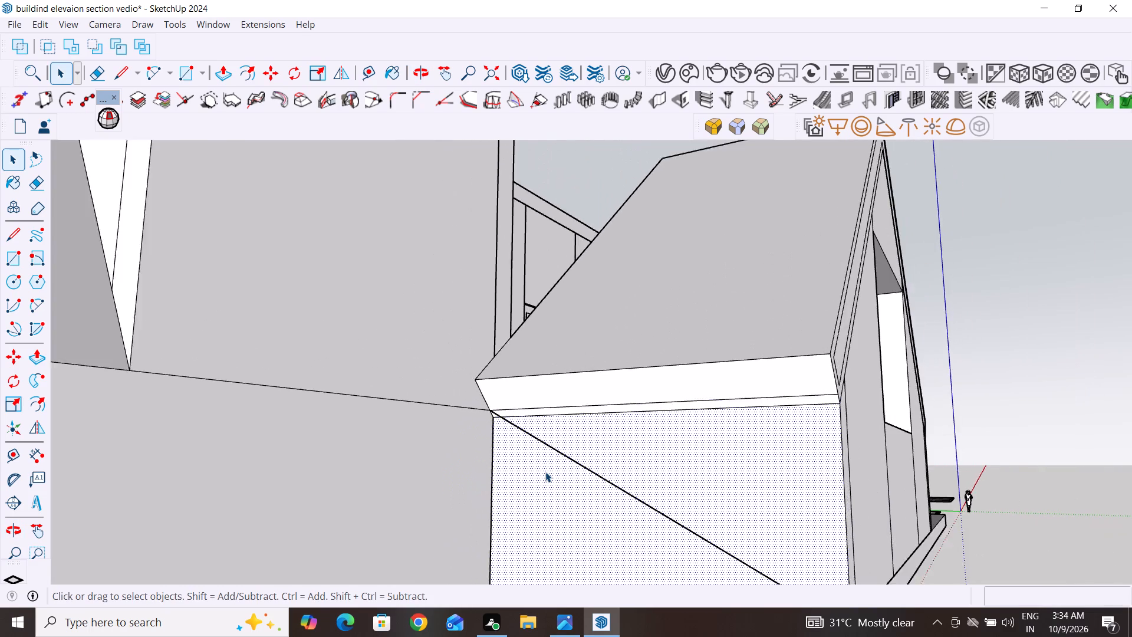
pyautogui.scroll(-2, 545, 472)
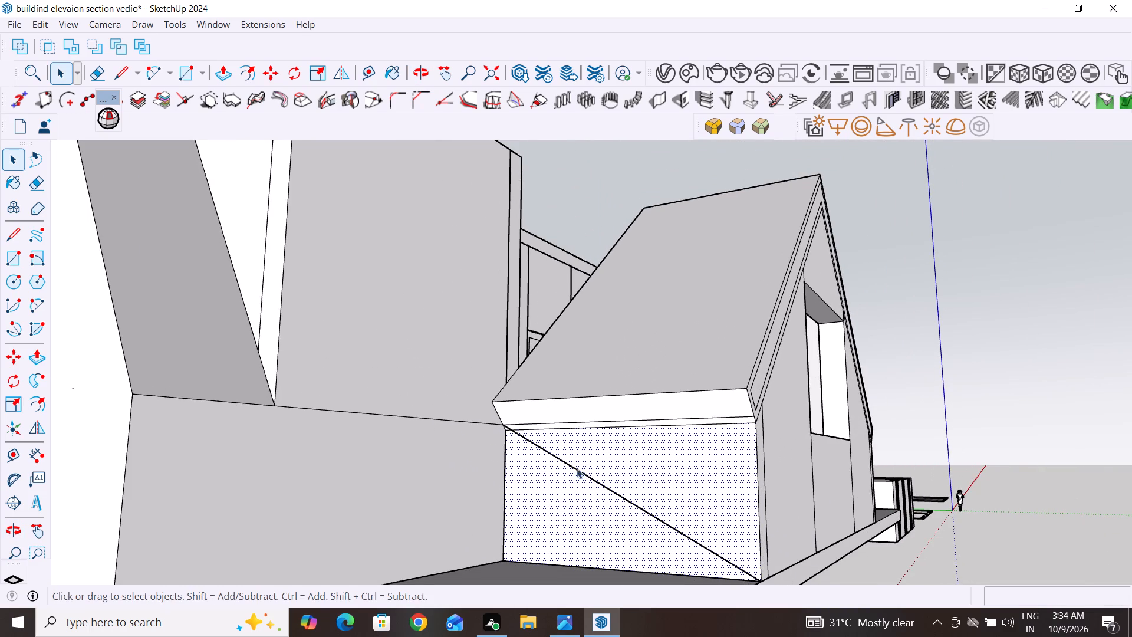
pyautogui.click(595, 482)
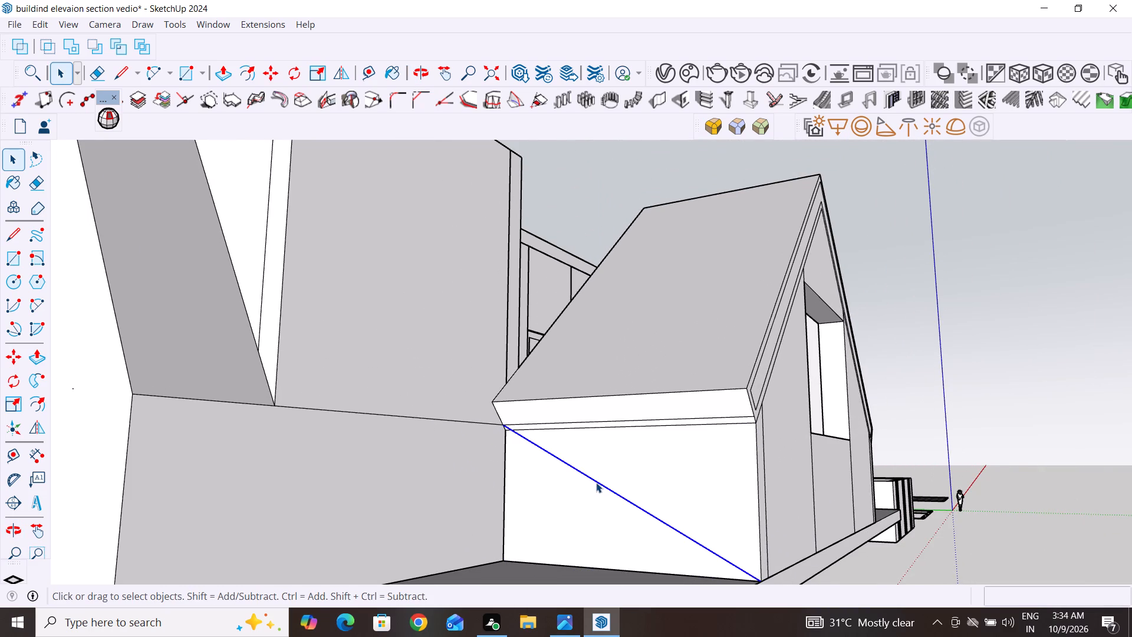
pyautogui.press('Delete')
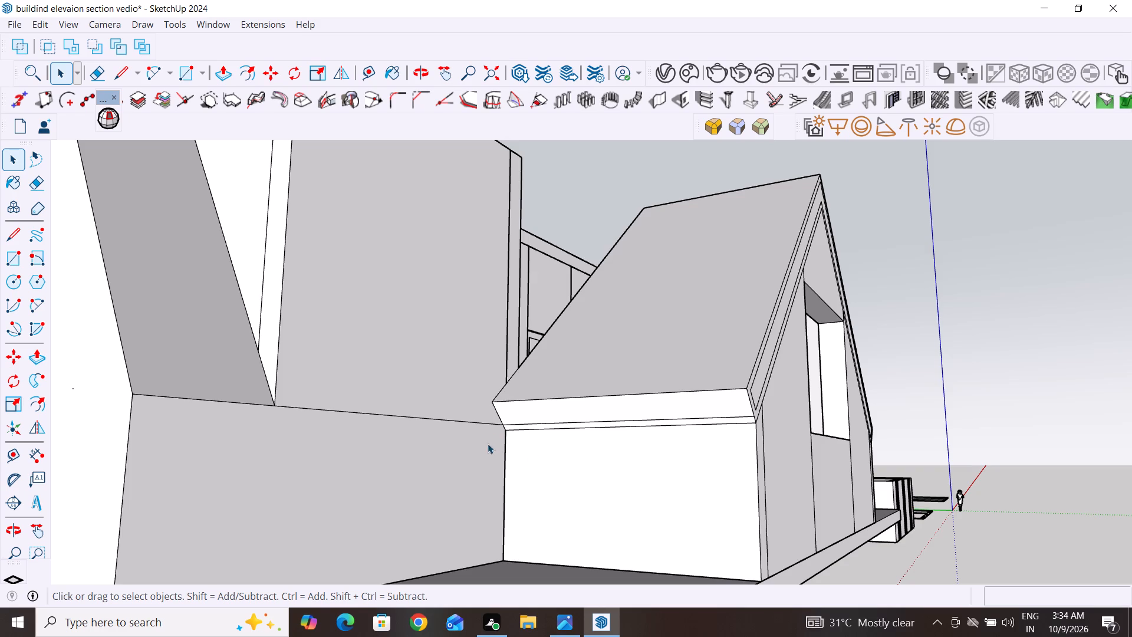
# Draw a short diagonal about 2 3/4" long from the eave's inner corner down to the side wall's top edge.
pyautogui.click(14, 237)
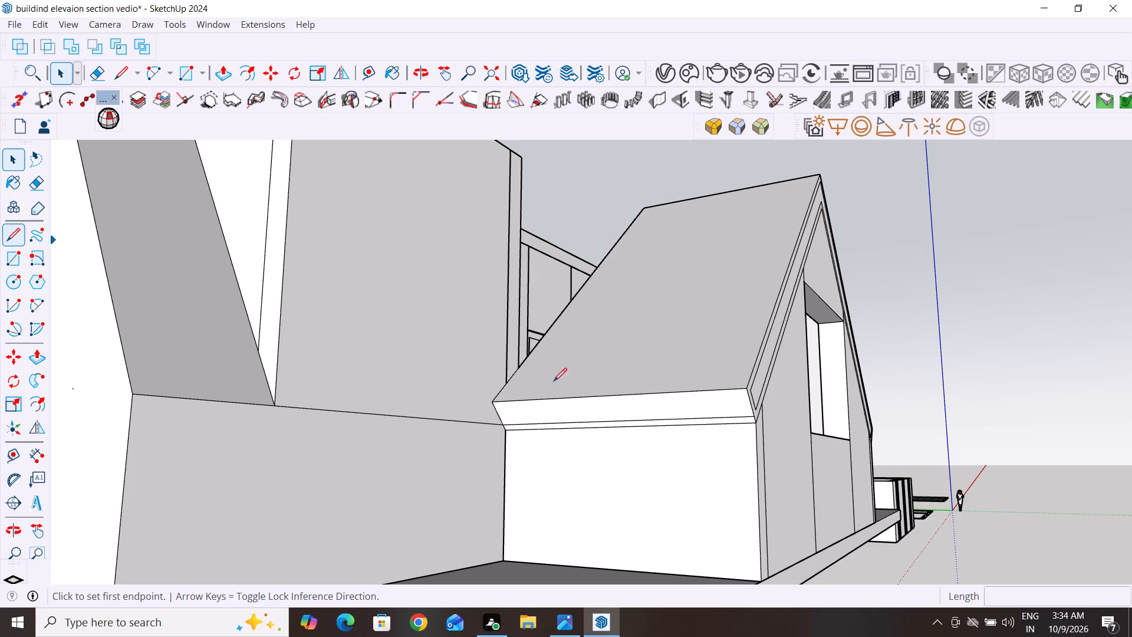
pyautogui.scroll(4, 511, 453)
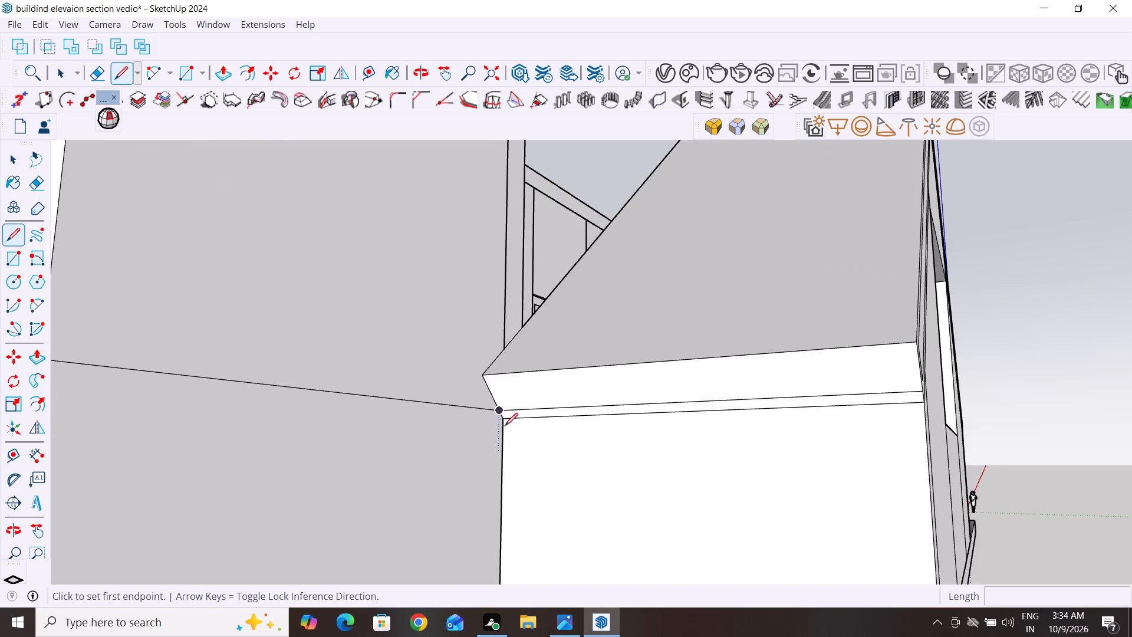
pyautogui.click(499, 411)
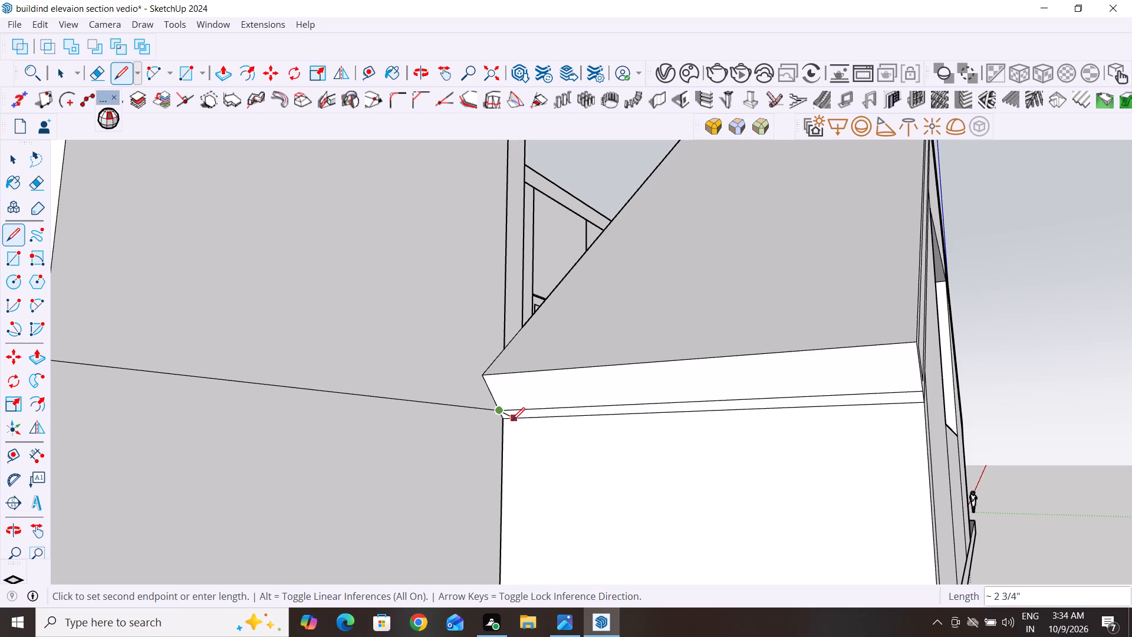
pyautogui.click(512, 421)
# Draw a diagonal about 6' 6 11/16" long from the side wall's bottom front corner up to the short diagonal's lower end.
pyautogui.scroll(-5, 512, 421)
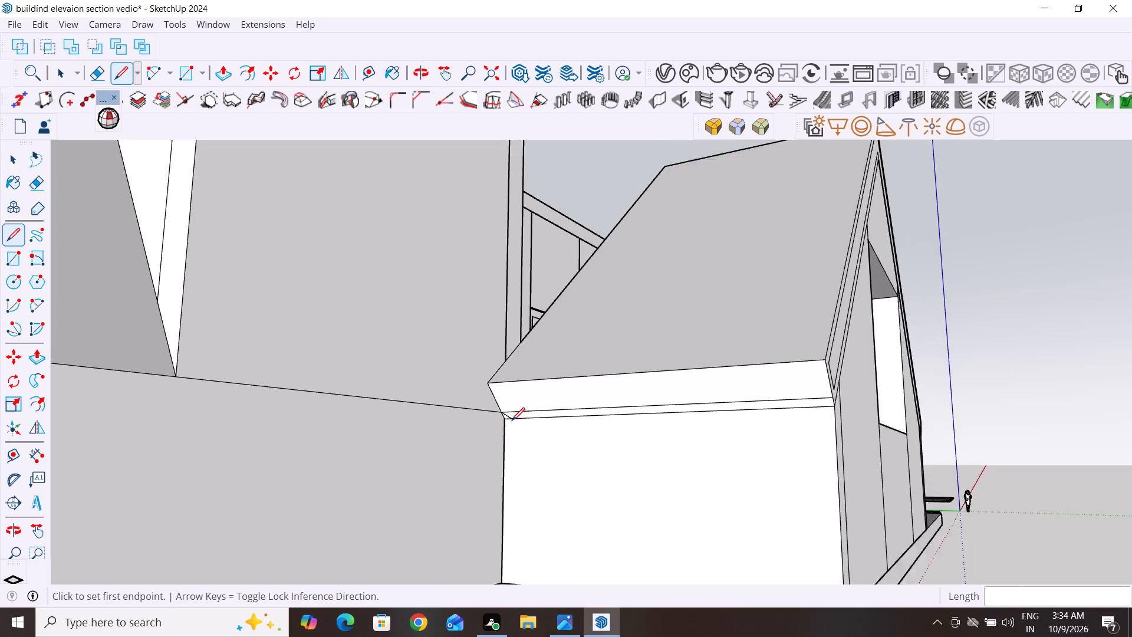
pyautogui.scroll(-5, 512, 421)
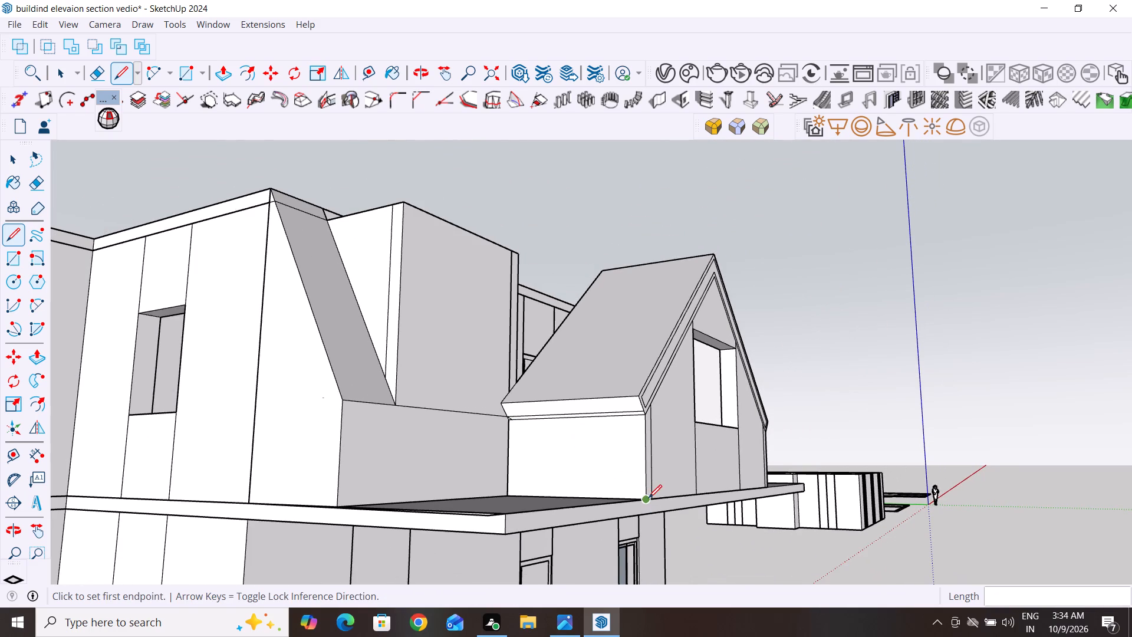
pyautogui.click(647, 498)
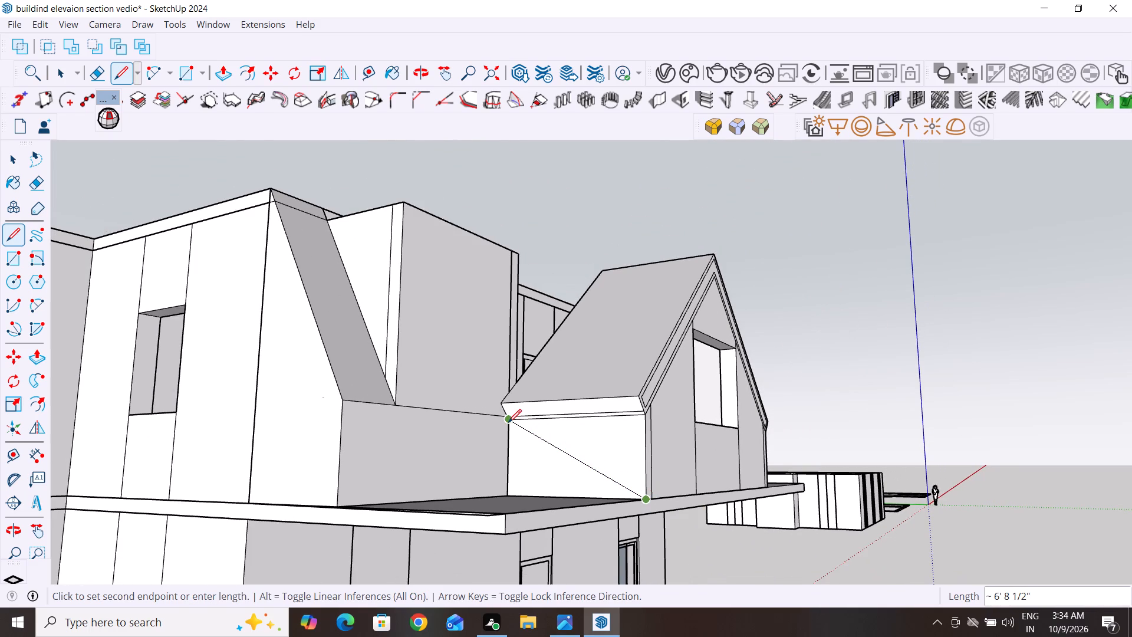
pyautogui.scroll(19, 508, 421)
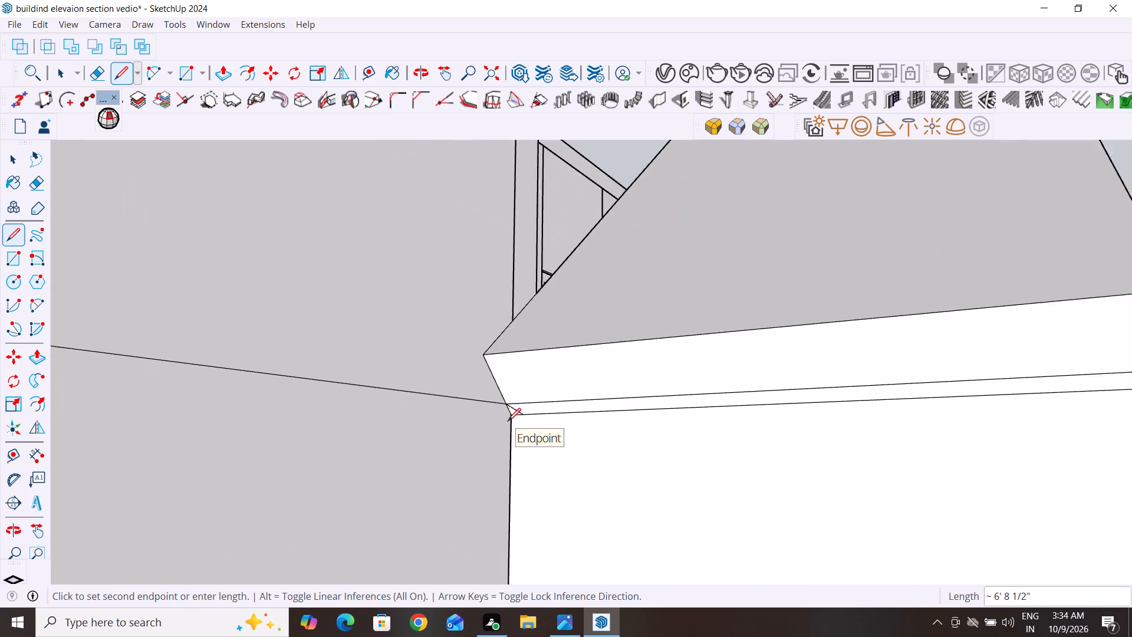
pyautogui.scroll(6, 508, 421)
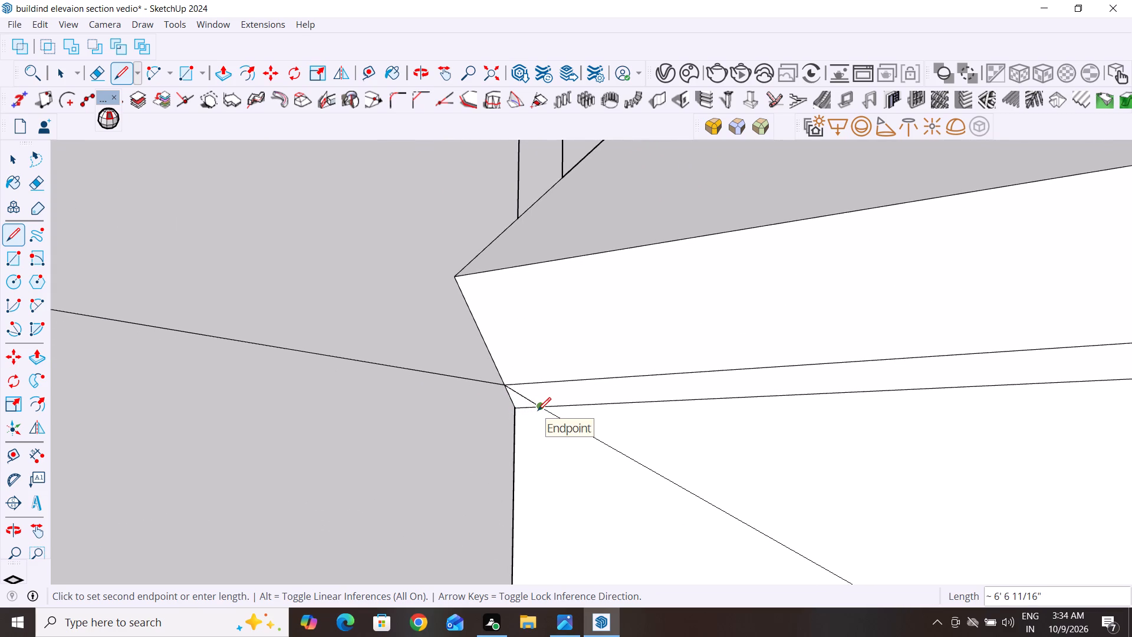
pyautogui.click(538, 411)
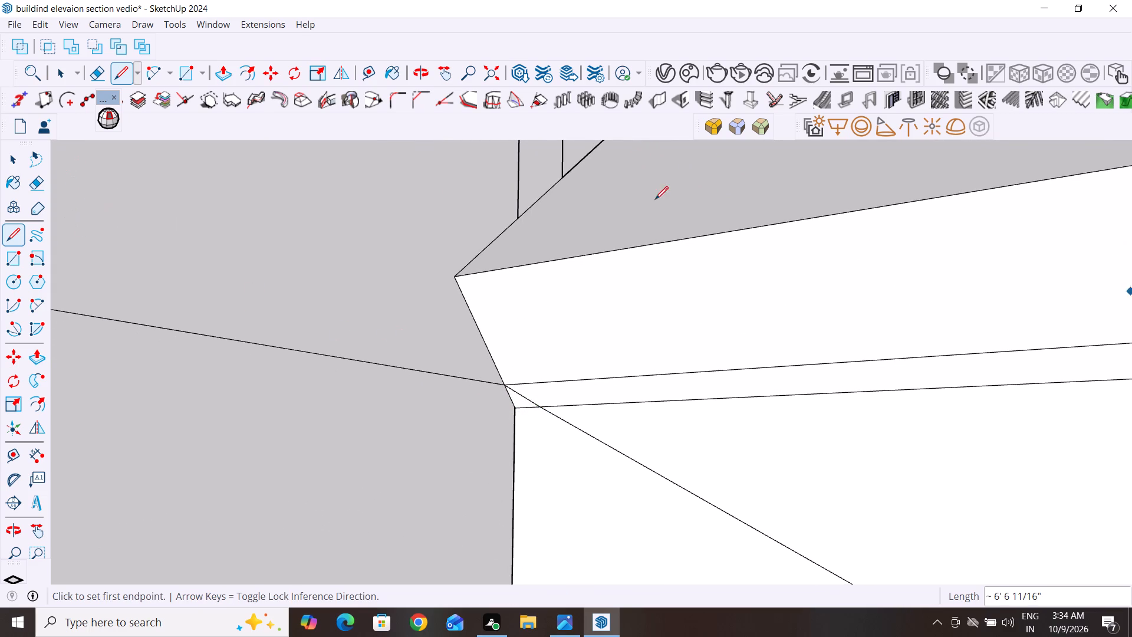
pyautogui.click(18, 161)
# Examine the triangular face below the diagonal on the gable's side wall and the tiny edges at the eave's inner corner.
pyautogui.scroll(-8, 672, 459)
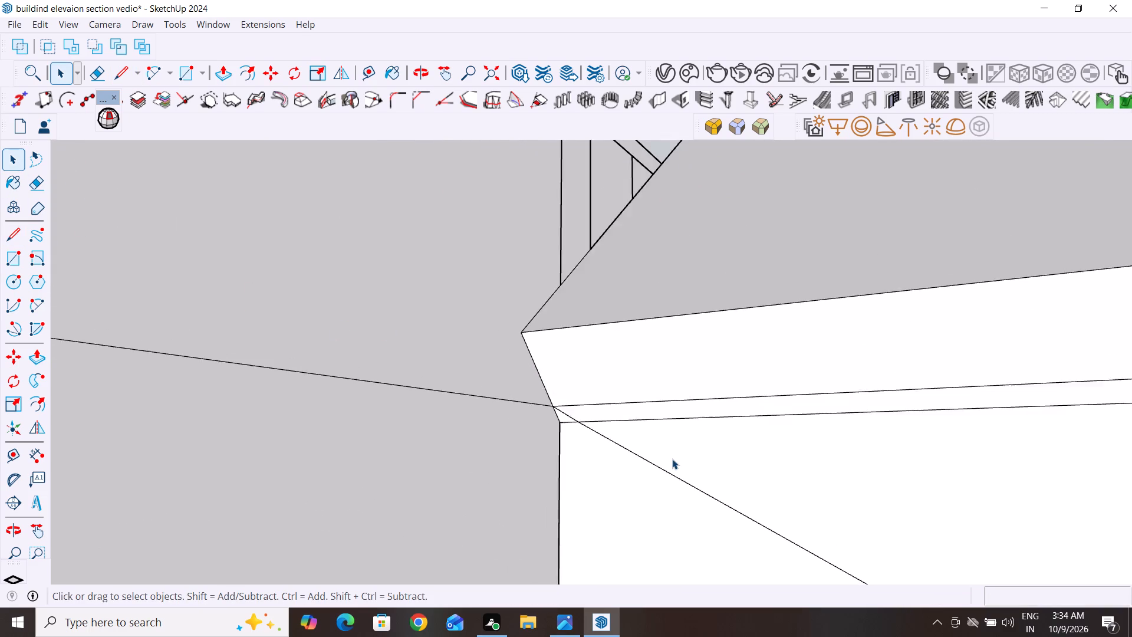
pyautogui.scroll(-6, 672, 459)
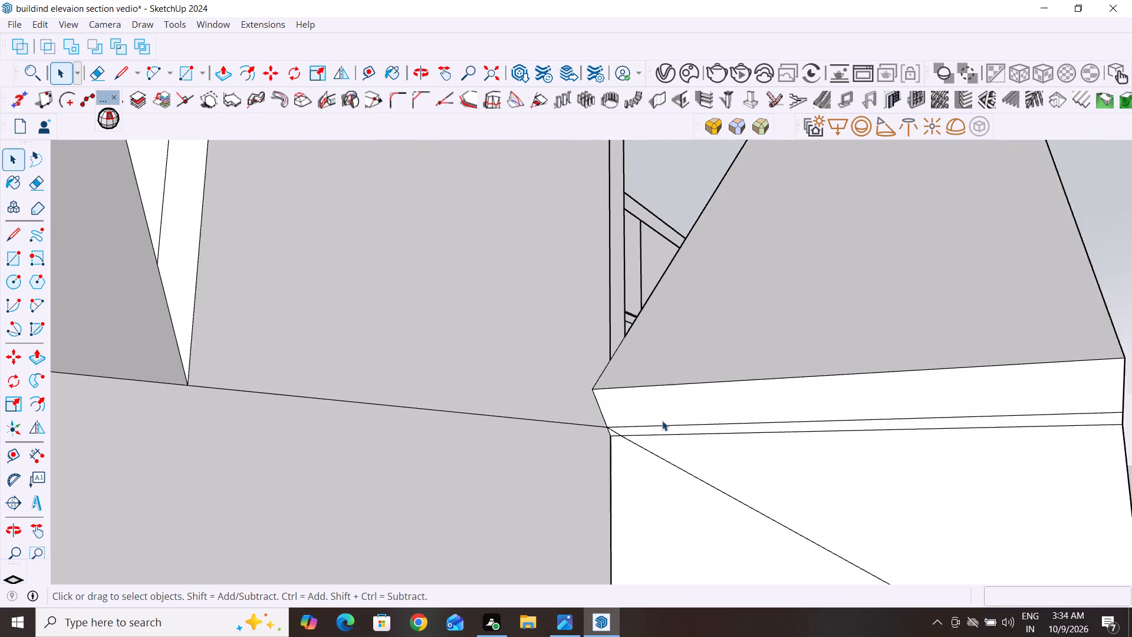
pyautogui.scroll(-8, 662, 421)
pyautogui.click(700, 472)
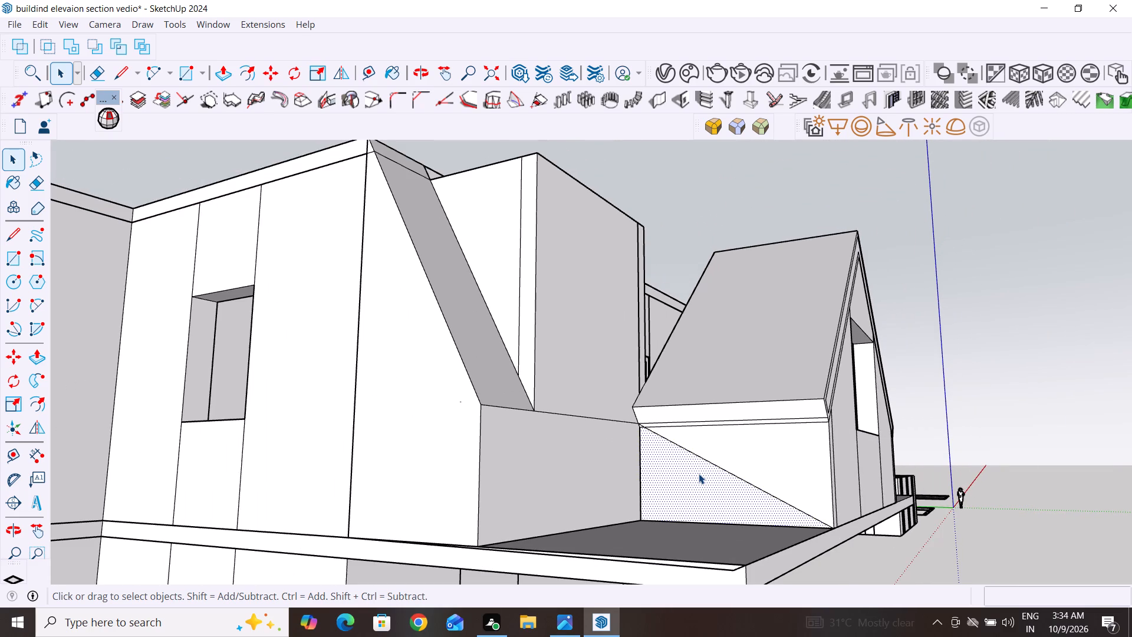
pyautogui.scroll(9, 642, 455)
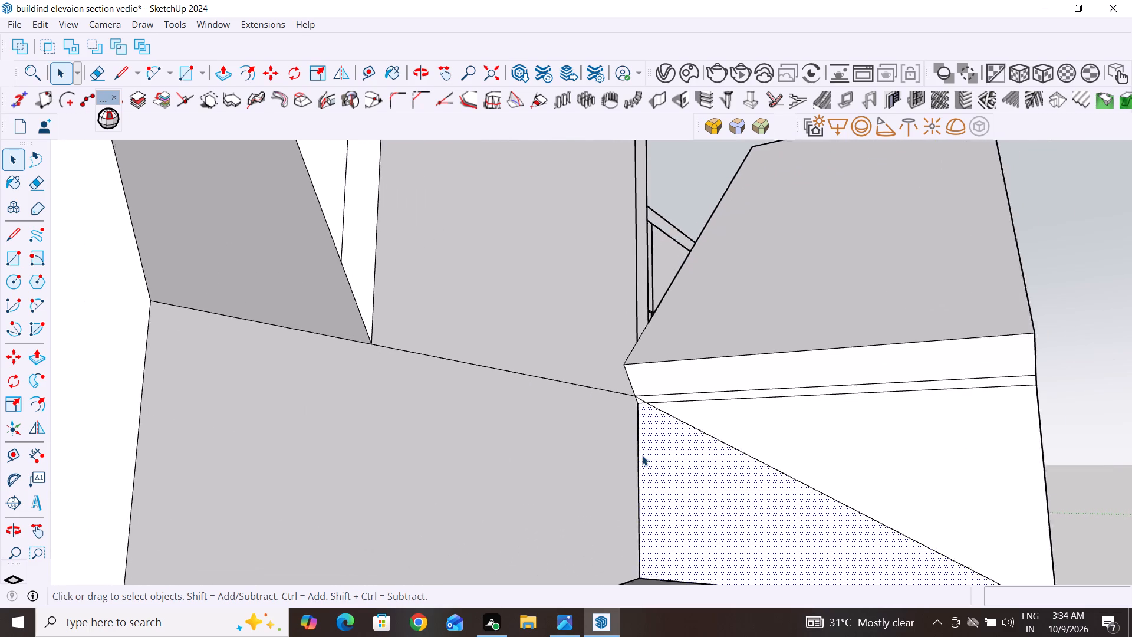
pyautogui.scroll(3, 642, 454)
pyautogui.keyDown('ctrl'); pyautogui.click(639, 354); pyautogui.keyUp('ctrl')
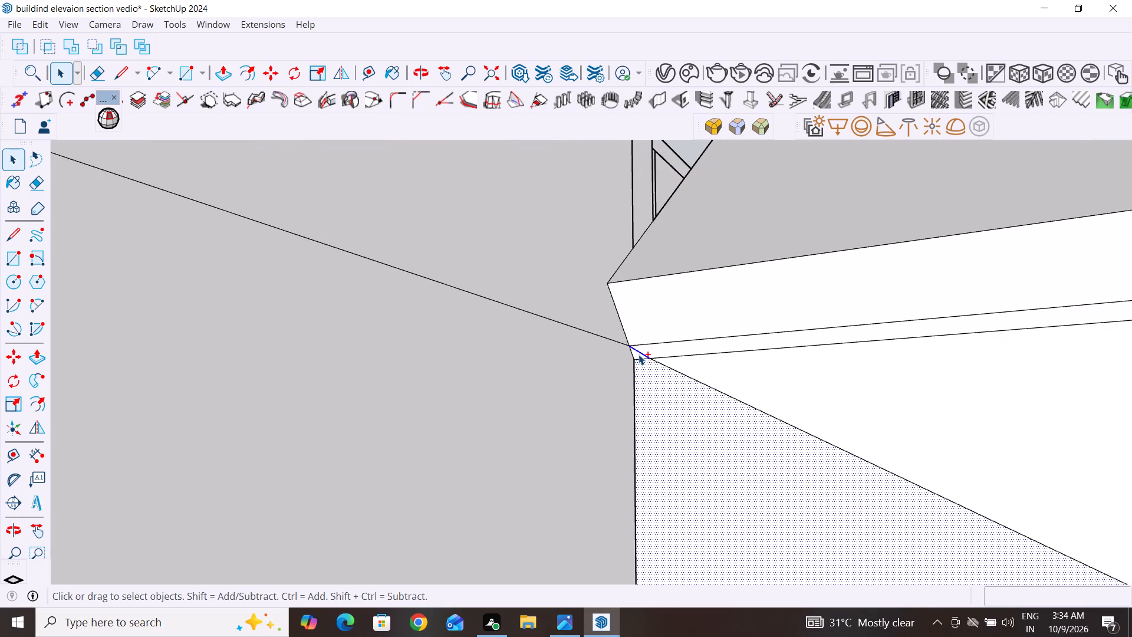
pyautogui.keyDown('ctrl'); pyautogui.click(637, 352); pyautogui.keyUp('ctrl')
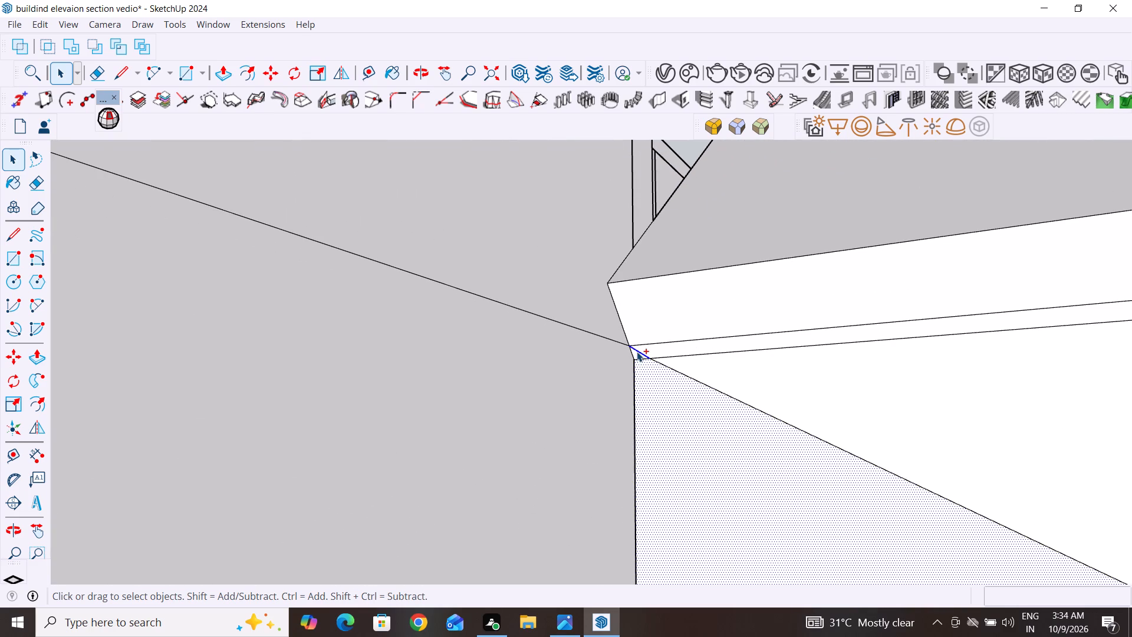
pyautogui.keyDown('ctrl'); pyautogui.click(634, 354); pyautogui.keyUp('ctrl')
pyautogui.keyDown('ctrl'); pyautogui.click(637, 354); pyautogui.keyUp('ctrl')
pyautogui.click(677, 404)
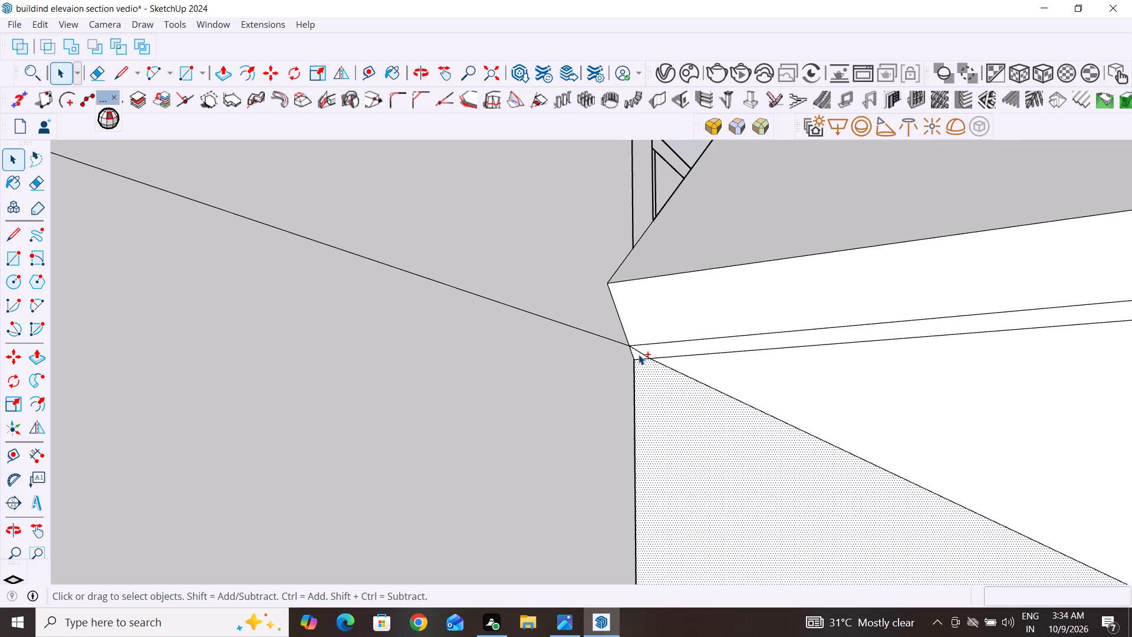
pyautogui.keyDown('ctrl'); pyautogui.click(636, 354); pyautogui.keyUp('ctrl')
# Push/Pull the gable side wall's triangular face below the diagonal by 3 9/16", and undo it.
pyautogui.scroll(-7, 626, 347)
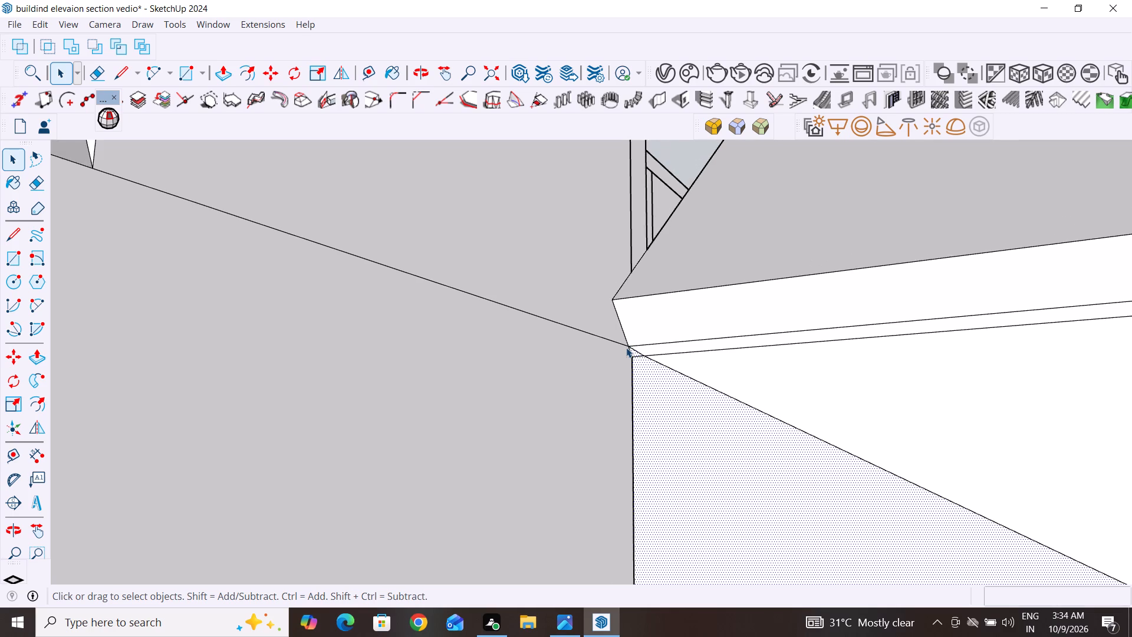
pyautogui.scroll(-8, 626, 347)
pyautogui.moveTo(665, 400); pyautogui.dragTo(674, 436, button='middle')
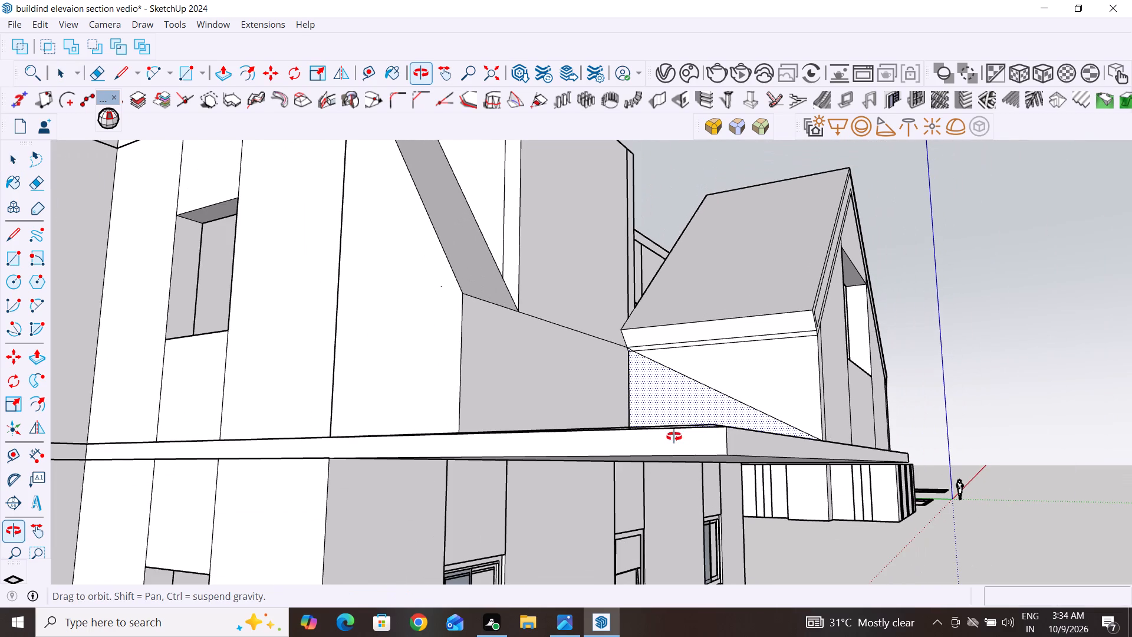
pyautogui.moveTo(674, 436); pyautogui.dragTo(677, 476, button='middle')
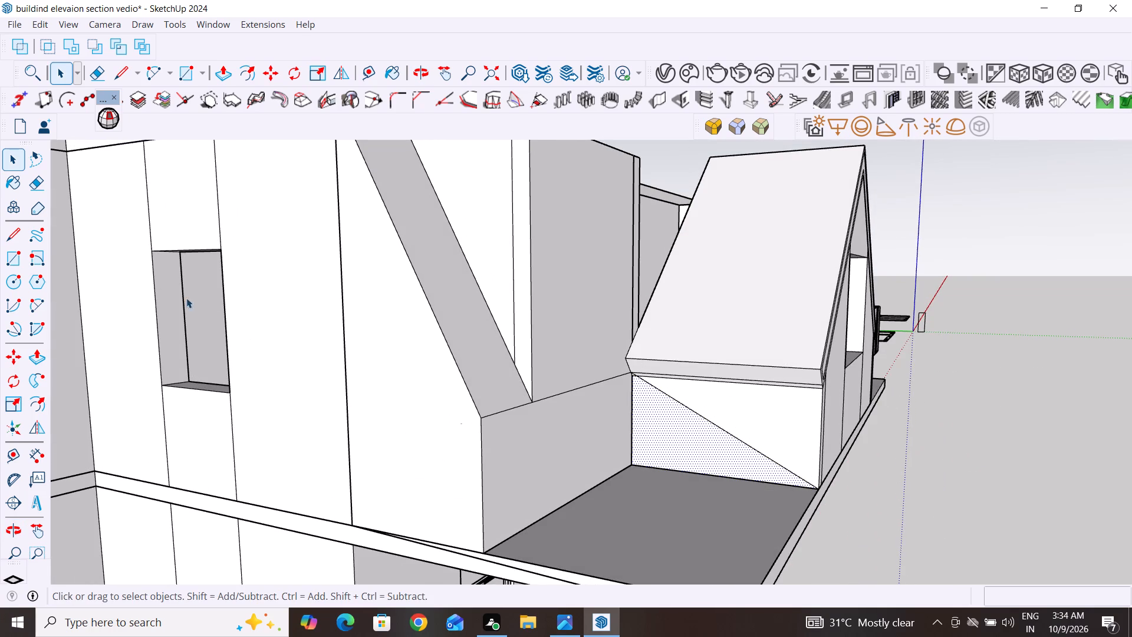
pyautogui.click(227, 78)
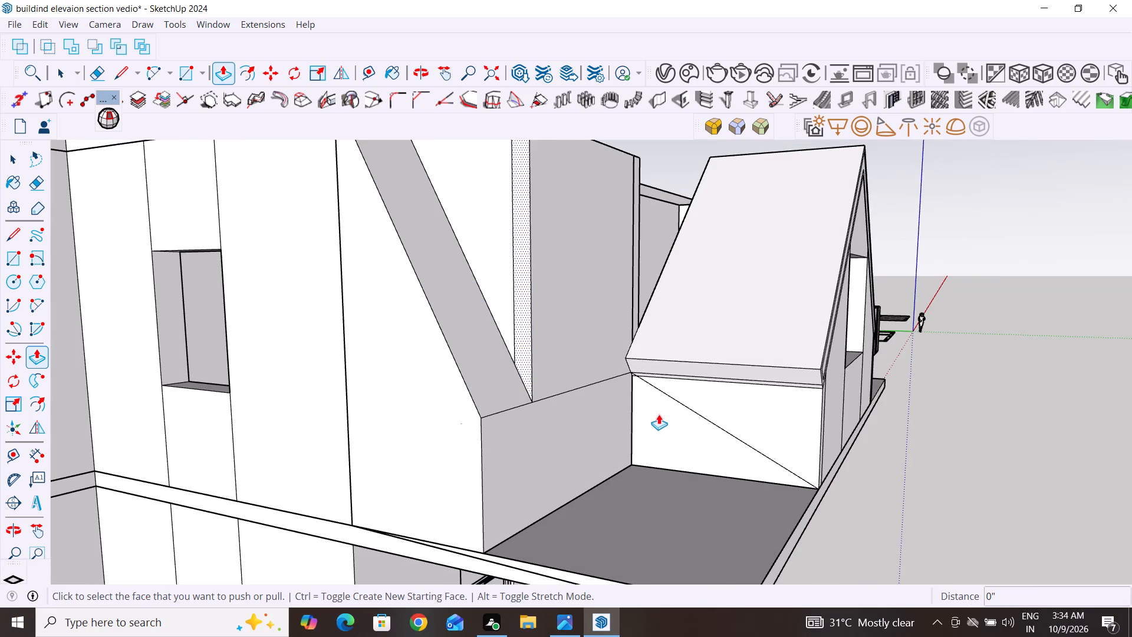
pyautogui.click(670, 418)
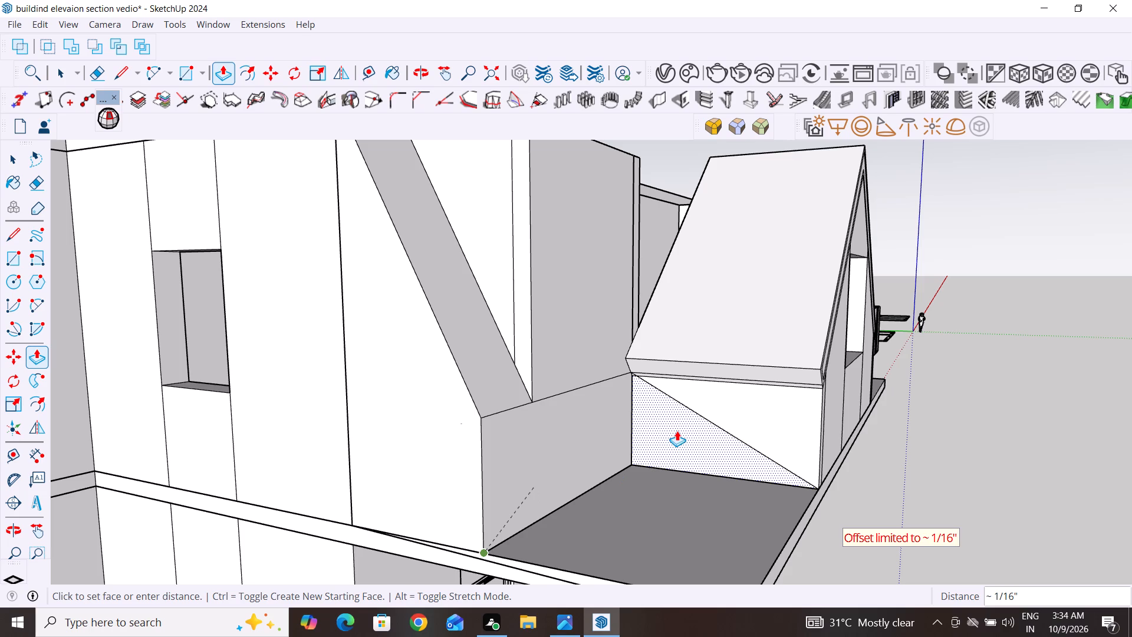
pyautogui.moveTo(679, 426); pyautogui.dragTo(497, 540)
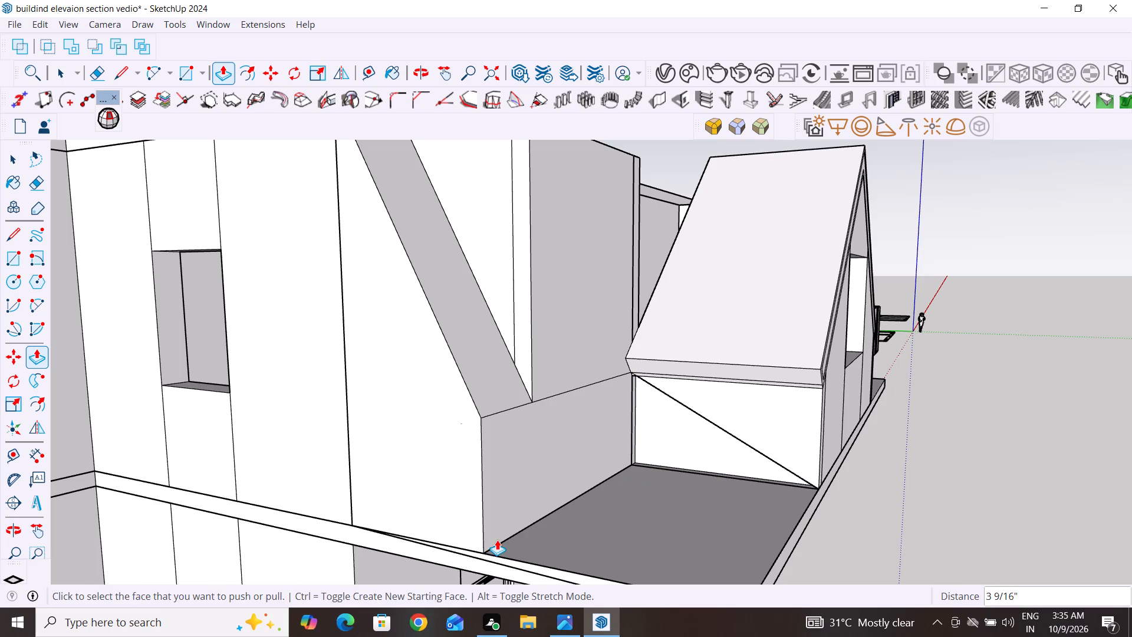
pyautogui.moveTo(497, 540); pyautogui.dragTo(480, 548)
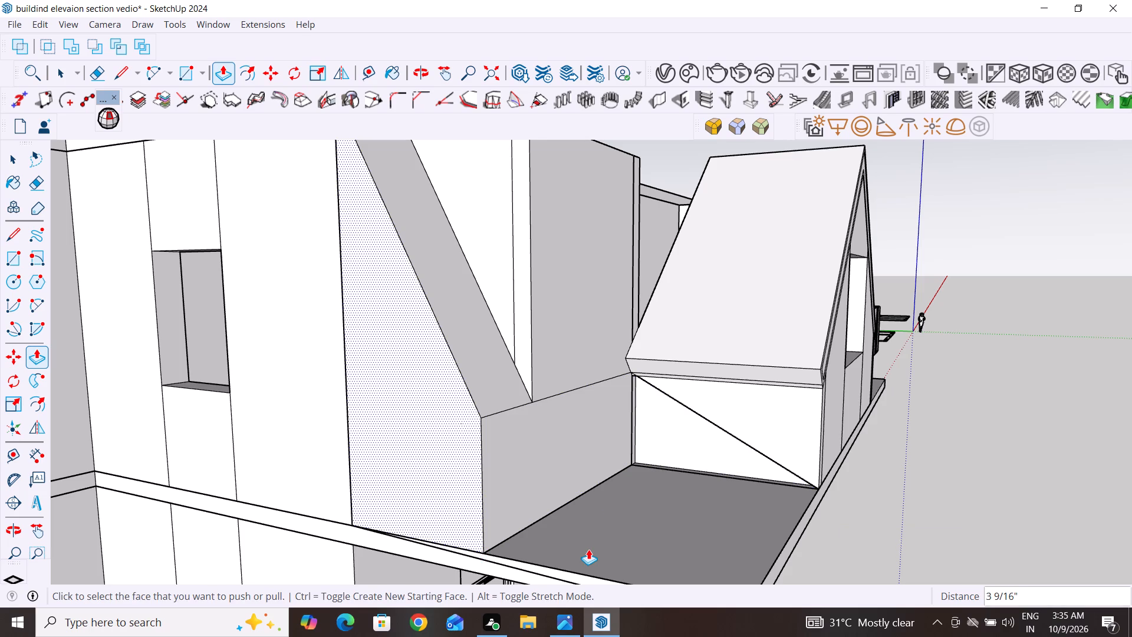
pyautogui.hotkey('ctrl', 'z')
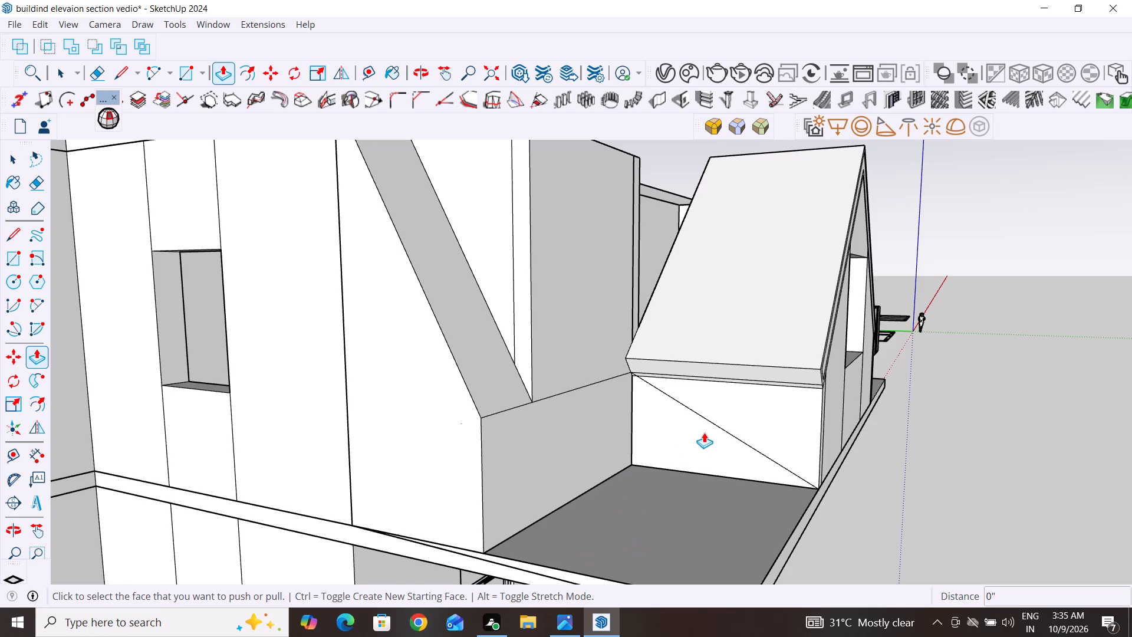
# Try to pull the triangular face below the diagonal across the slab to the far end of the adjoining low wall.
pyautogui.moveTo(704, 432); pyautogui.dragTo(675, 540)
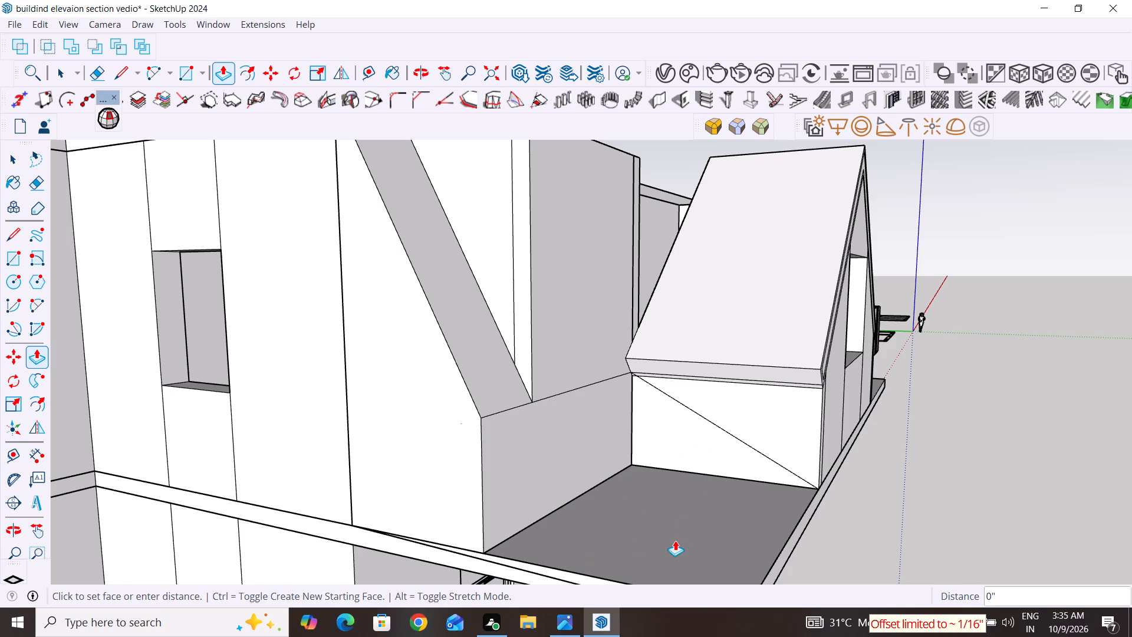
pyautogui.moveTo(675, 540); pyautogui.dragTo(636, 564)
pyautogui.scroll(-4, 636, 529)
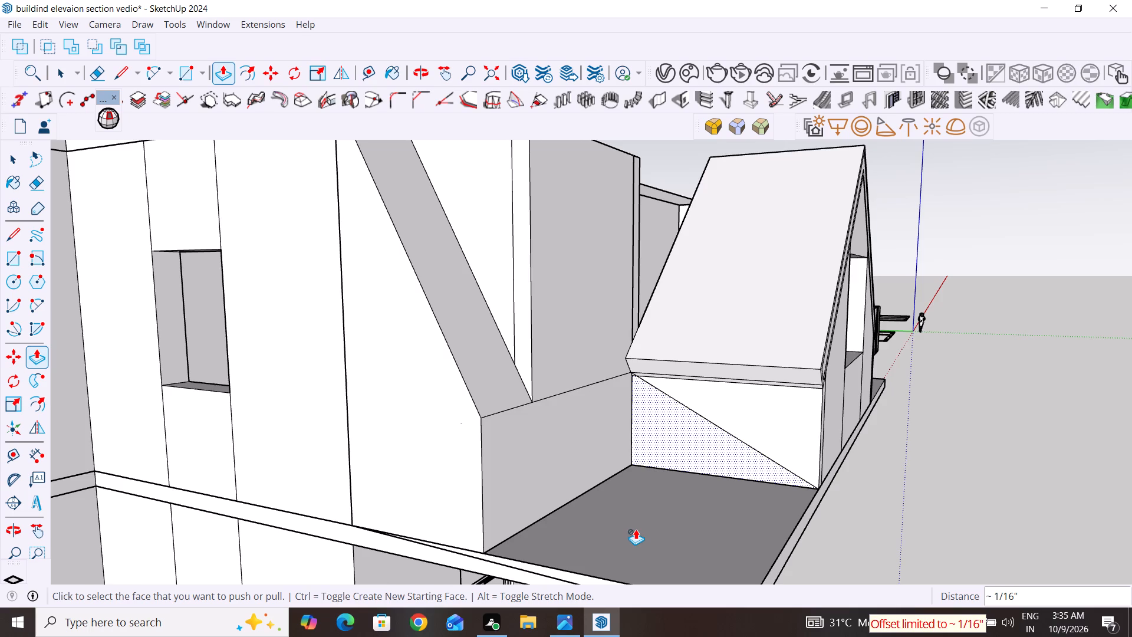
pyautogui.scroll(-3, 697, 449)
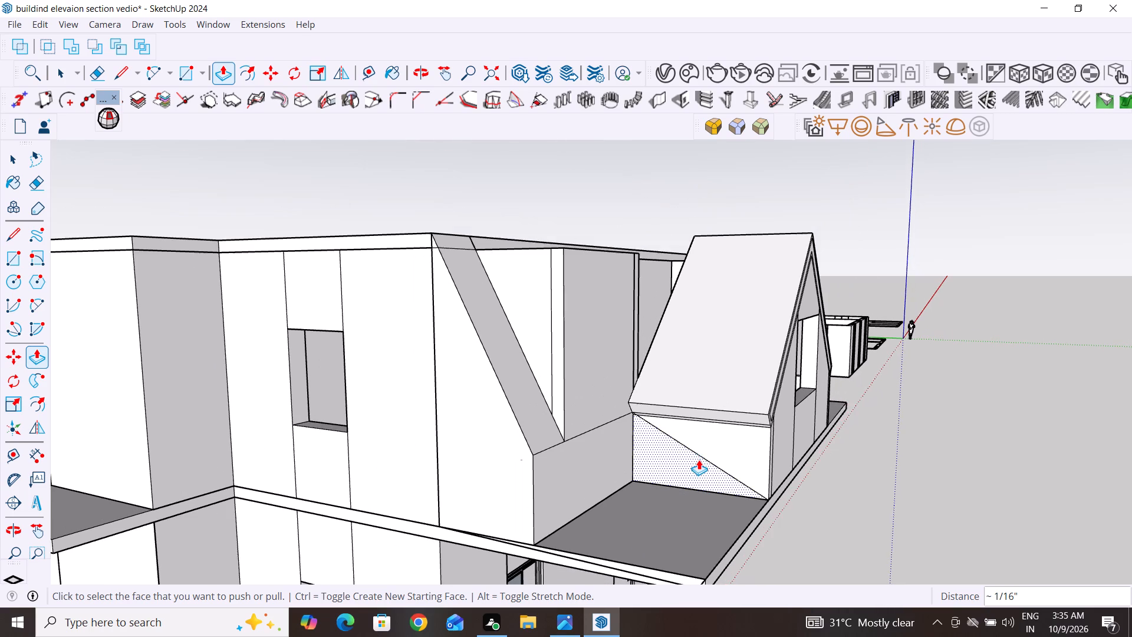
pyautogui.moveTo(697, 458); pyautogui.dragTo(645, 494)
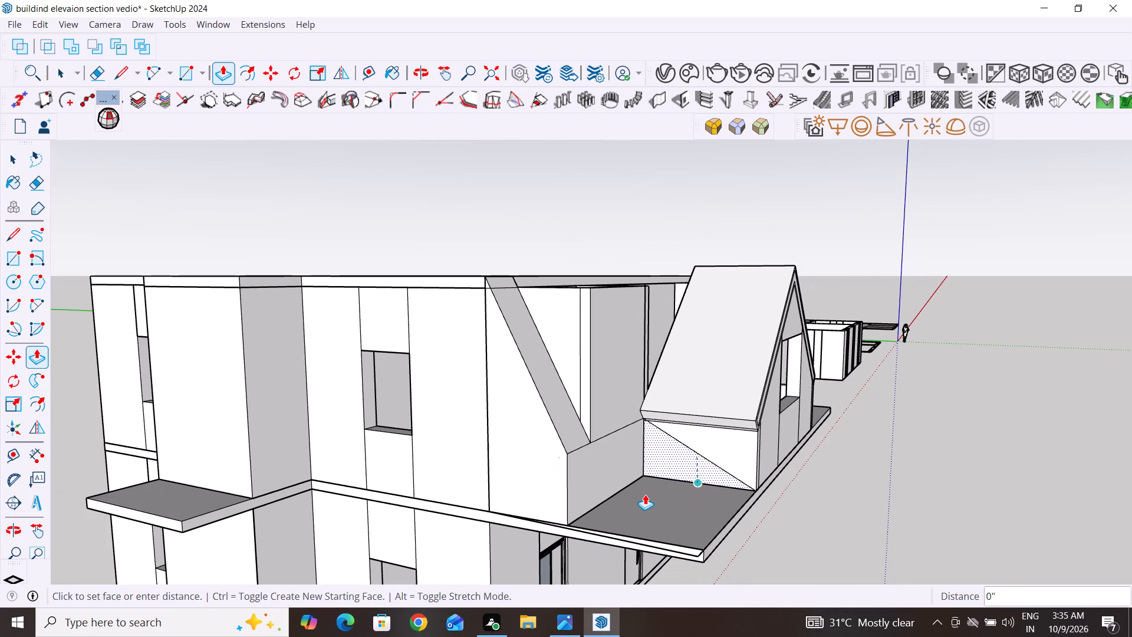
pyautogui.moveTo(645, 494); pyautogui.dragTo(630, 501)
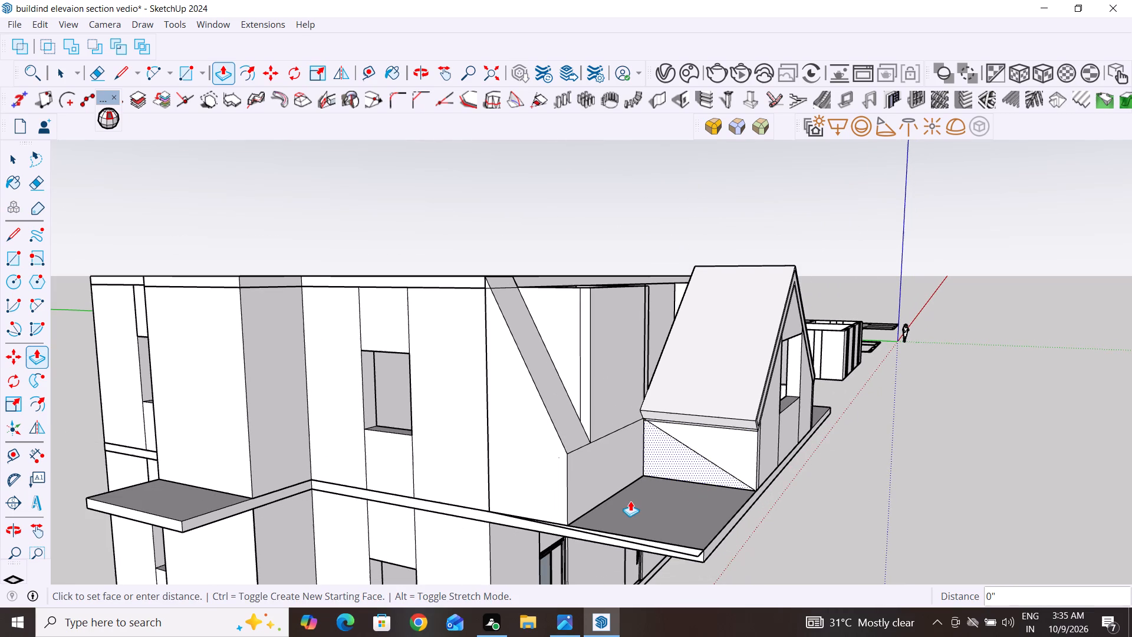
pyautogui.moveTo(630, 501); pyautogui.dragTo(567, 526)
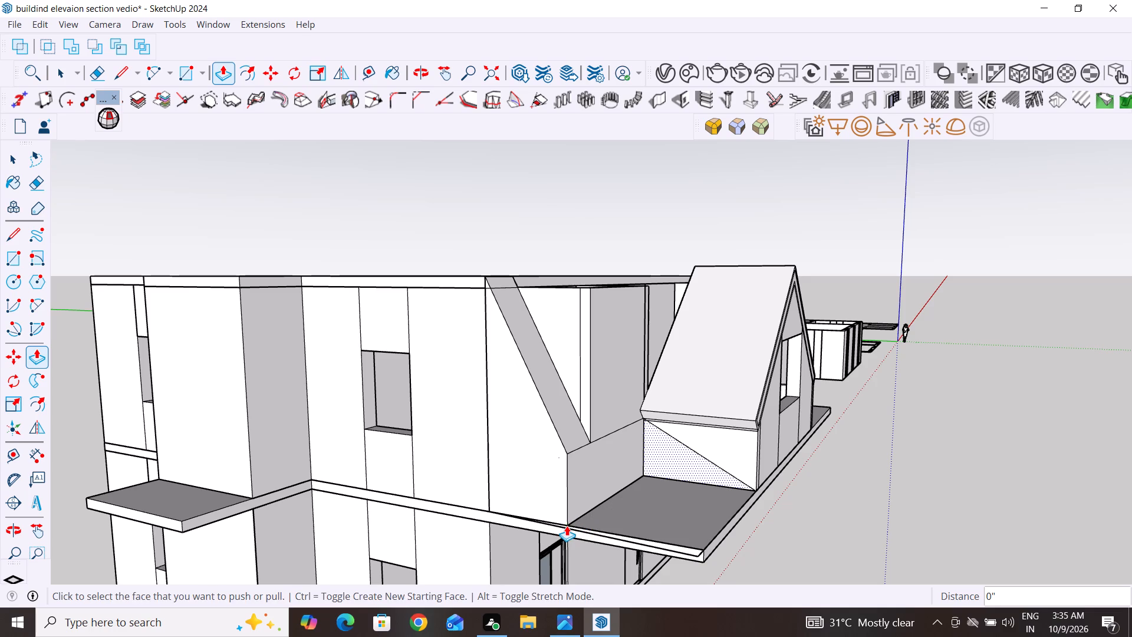
# Delete the two stray edges projecting past the open end of the floor slab beside the gable.
pyautogui.scroll(3, 938, 481)
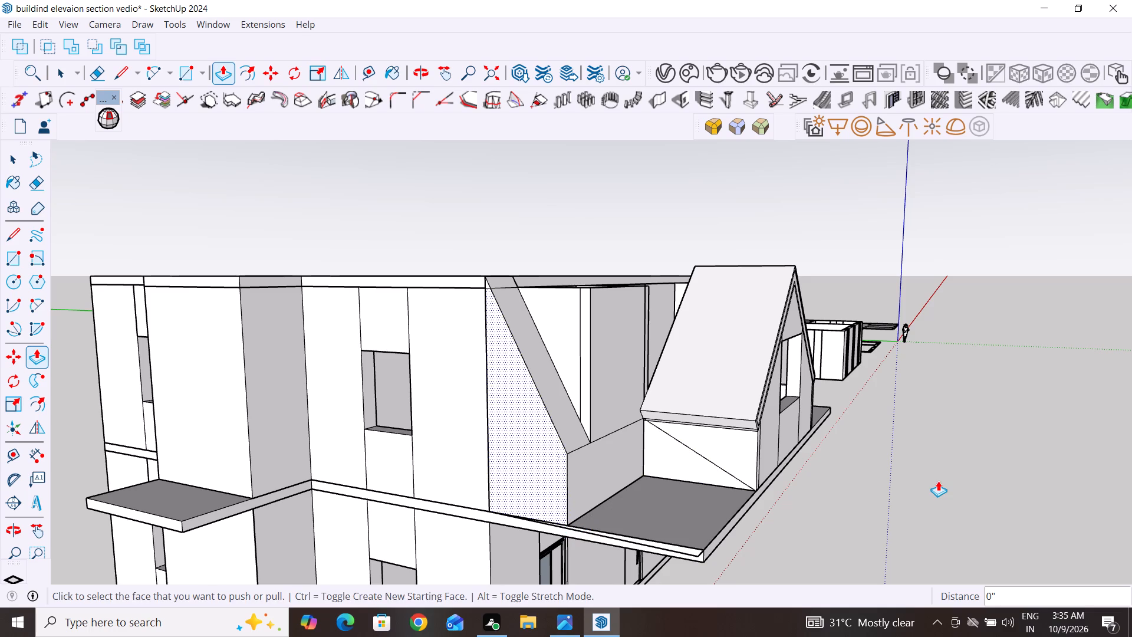
pyautogui.scroll(-3, 986, 445)
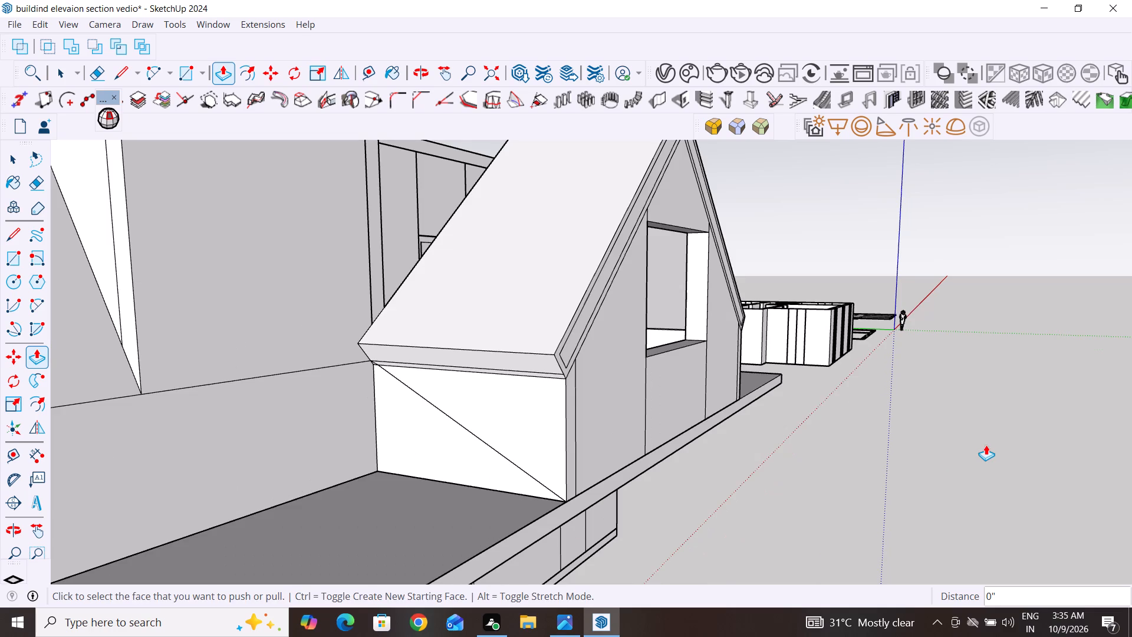
pyautogui.moveTo(803, 539); pyautogui.dragTo(649, 546, button='middle')
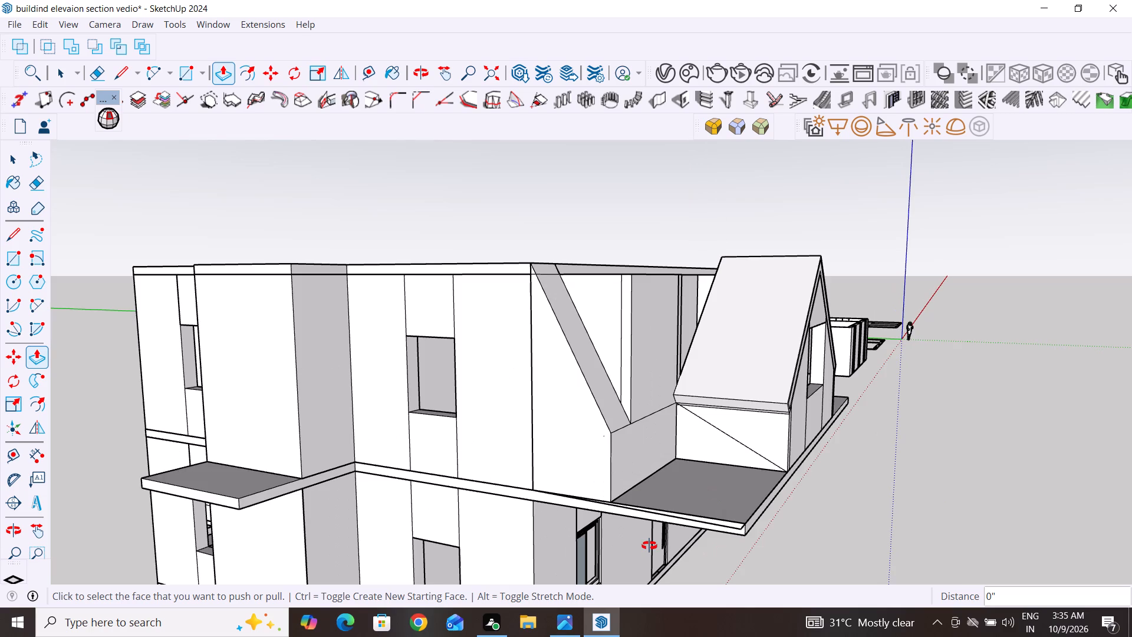
pyautogui.moveTo(649, 546); pyautogui.dragTo(499, 526, button='middle')
pyautogui.click(15, 156)
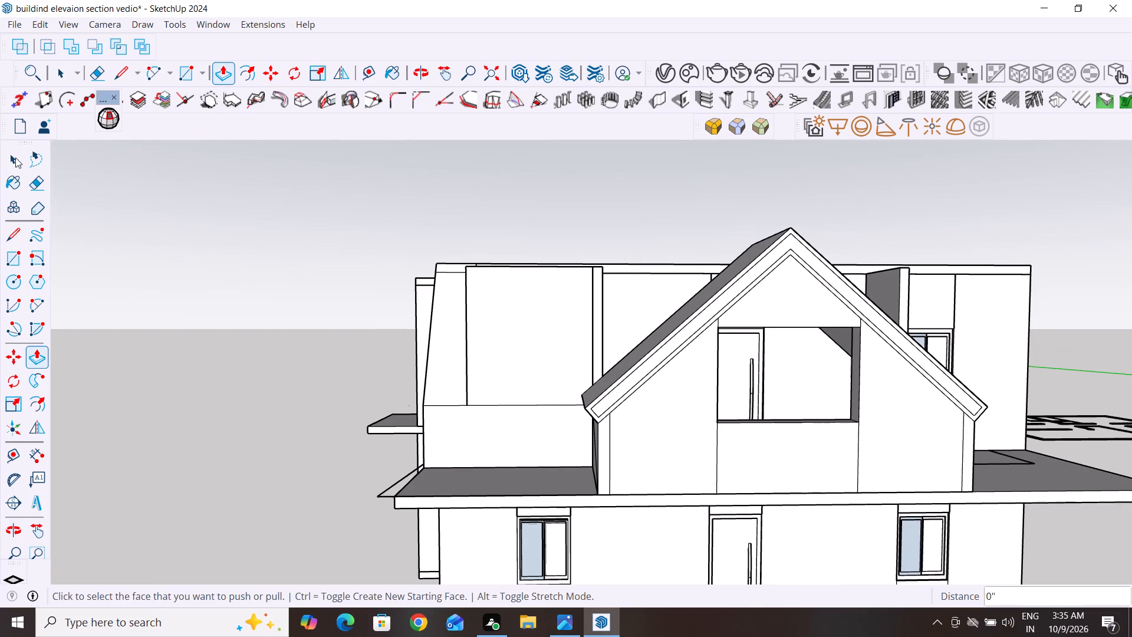
pyautogui.click(384, 497)
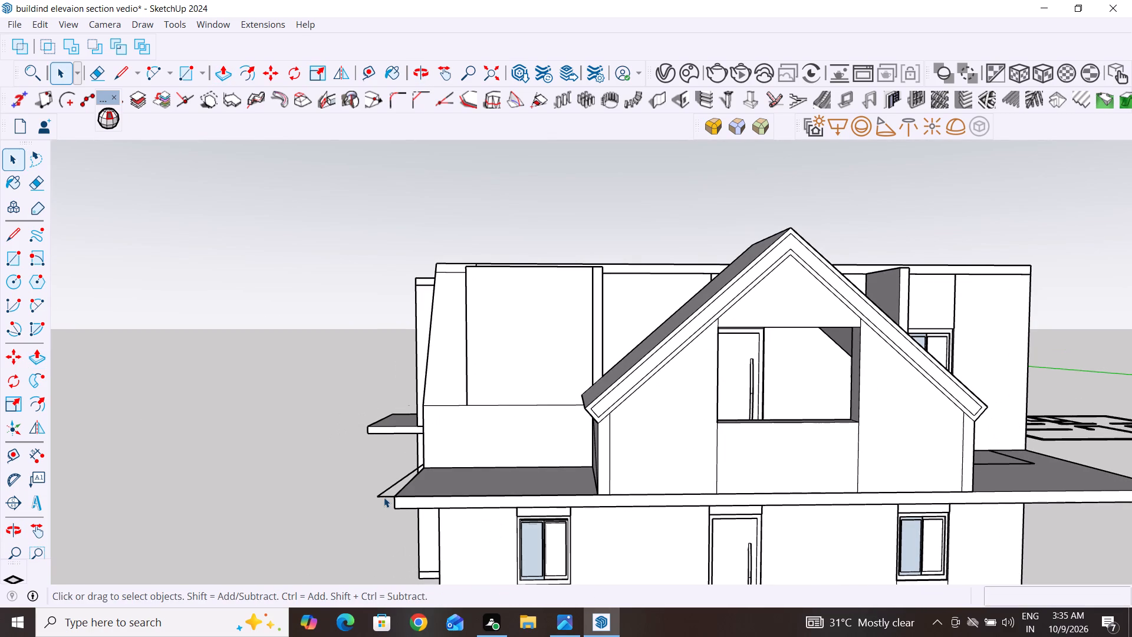
pyautogui.press('Delete')
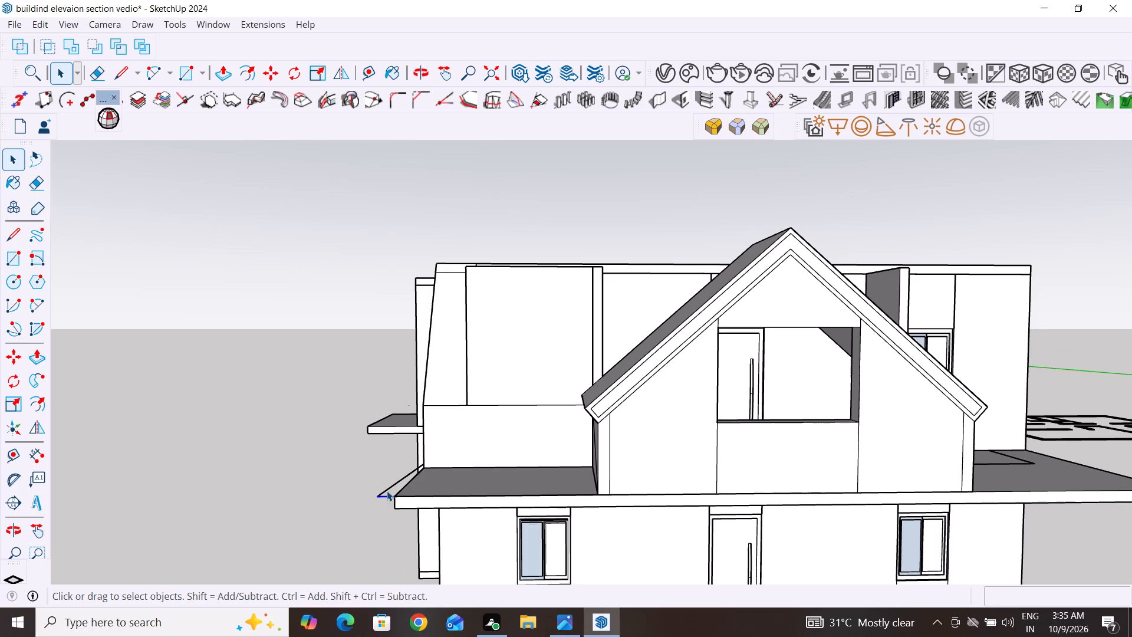
pyautogui.click(387, 491)
pyautogui.press('Delete')
pyautogui.press('Delete')
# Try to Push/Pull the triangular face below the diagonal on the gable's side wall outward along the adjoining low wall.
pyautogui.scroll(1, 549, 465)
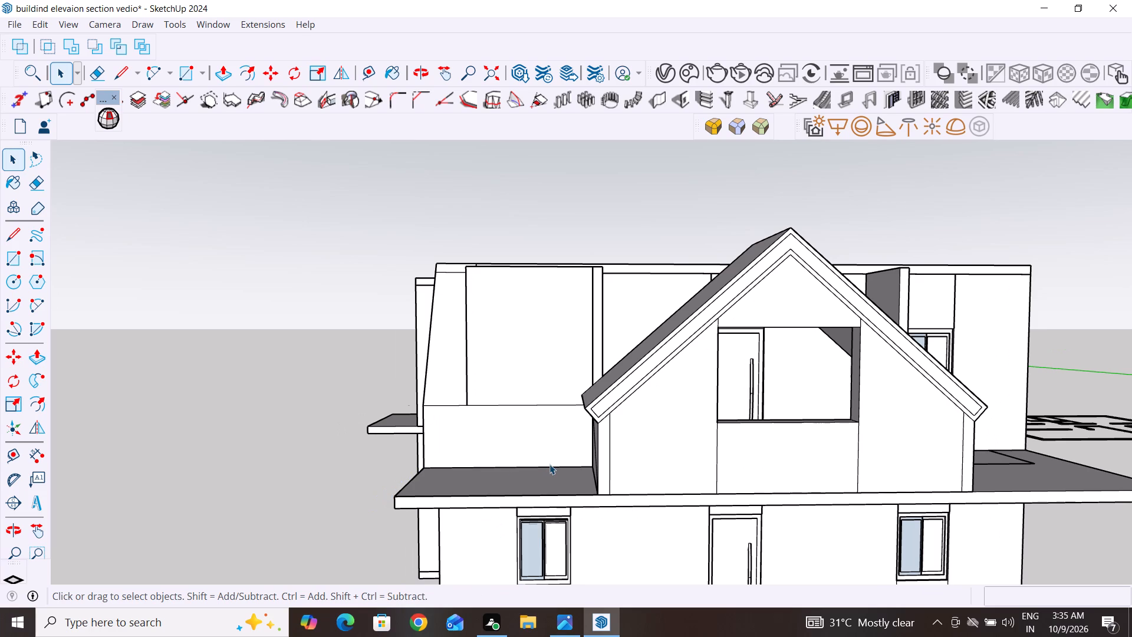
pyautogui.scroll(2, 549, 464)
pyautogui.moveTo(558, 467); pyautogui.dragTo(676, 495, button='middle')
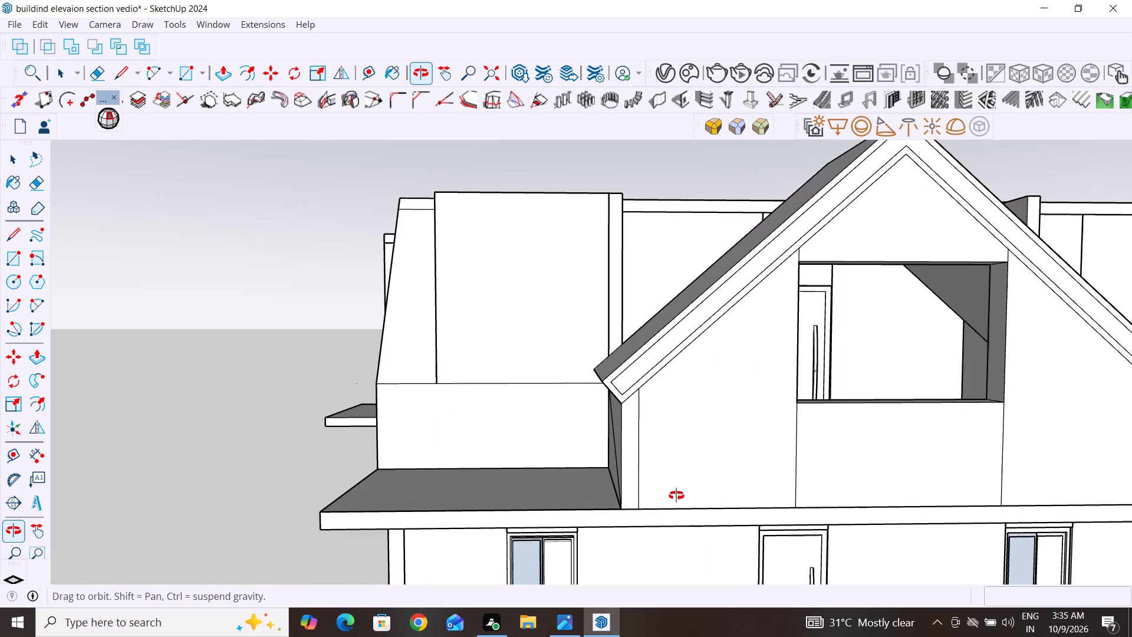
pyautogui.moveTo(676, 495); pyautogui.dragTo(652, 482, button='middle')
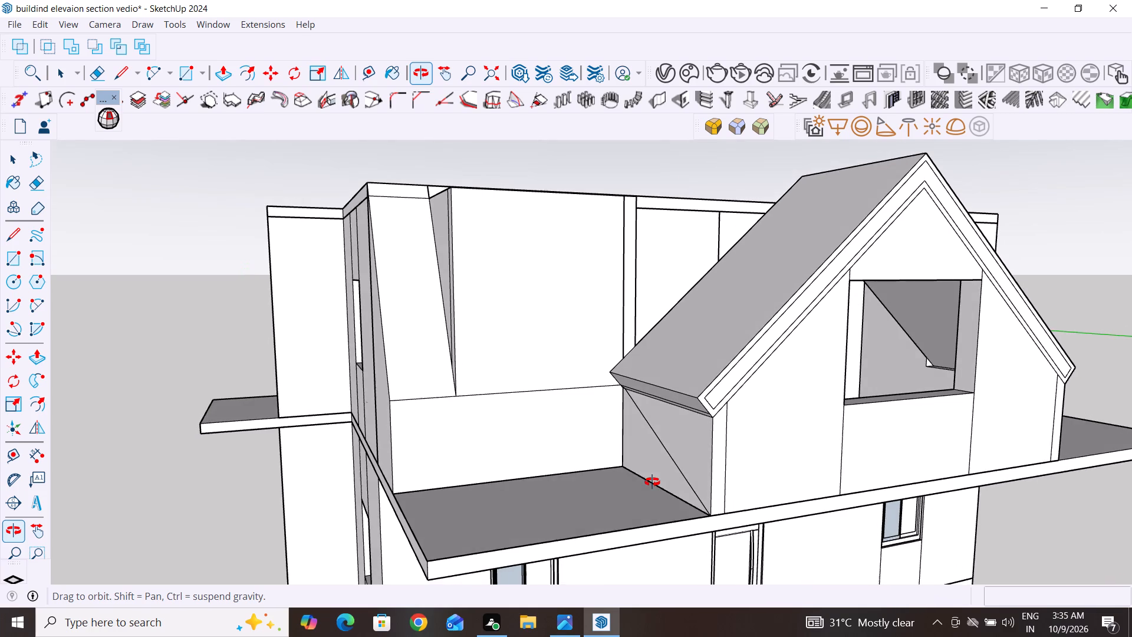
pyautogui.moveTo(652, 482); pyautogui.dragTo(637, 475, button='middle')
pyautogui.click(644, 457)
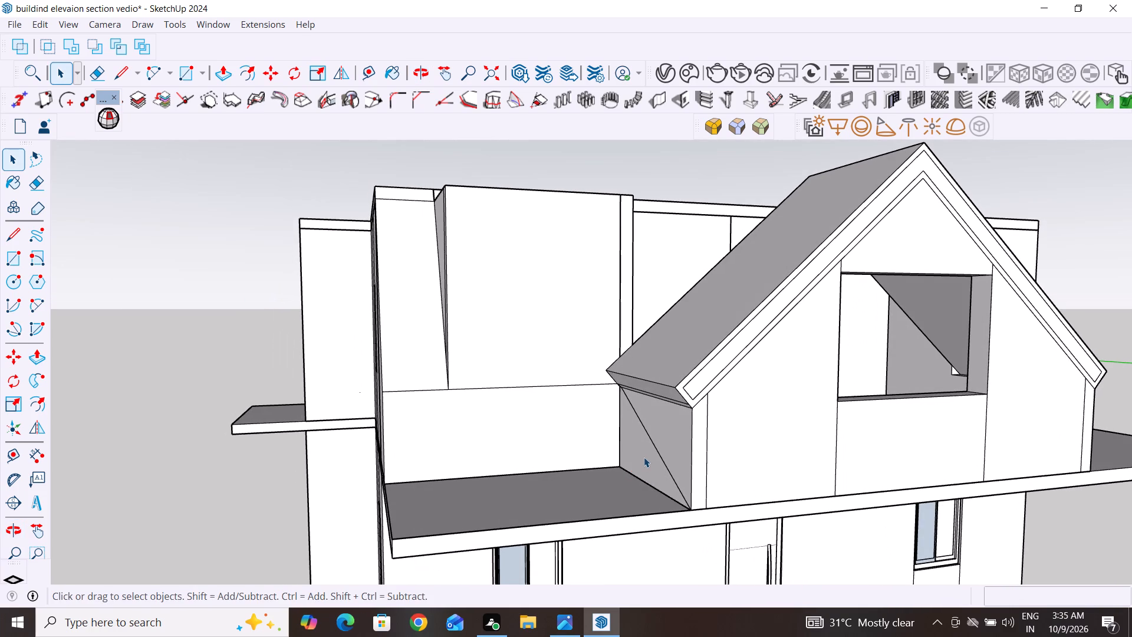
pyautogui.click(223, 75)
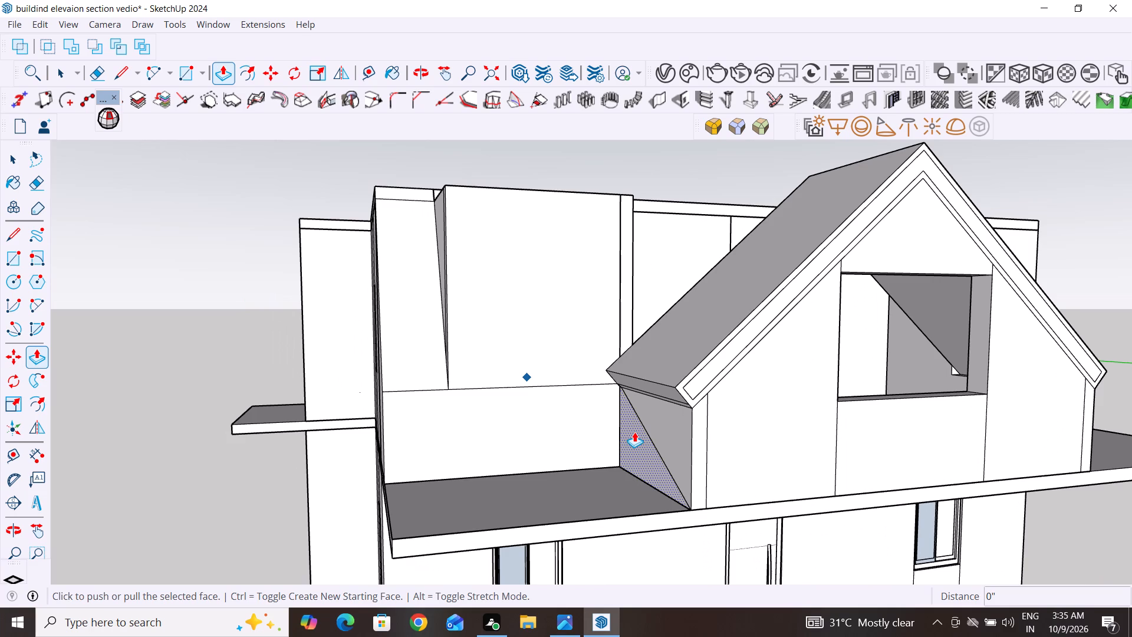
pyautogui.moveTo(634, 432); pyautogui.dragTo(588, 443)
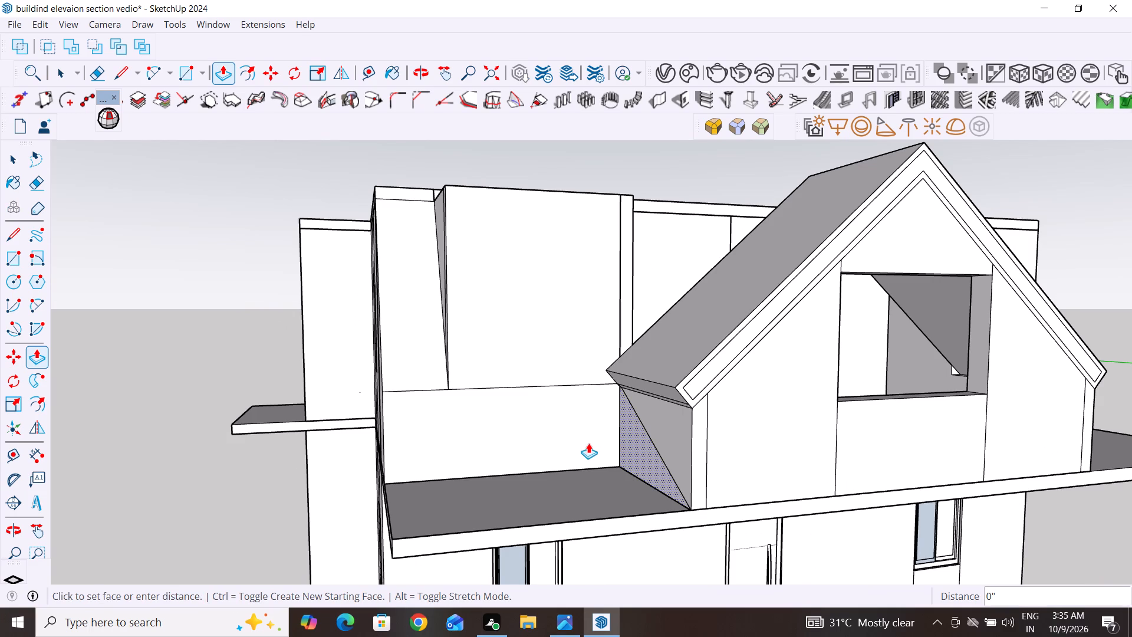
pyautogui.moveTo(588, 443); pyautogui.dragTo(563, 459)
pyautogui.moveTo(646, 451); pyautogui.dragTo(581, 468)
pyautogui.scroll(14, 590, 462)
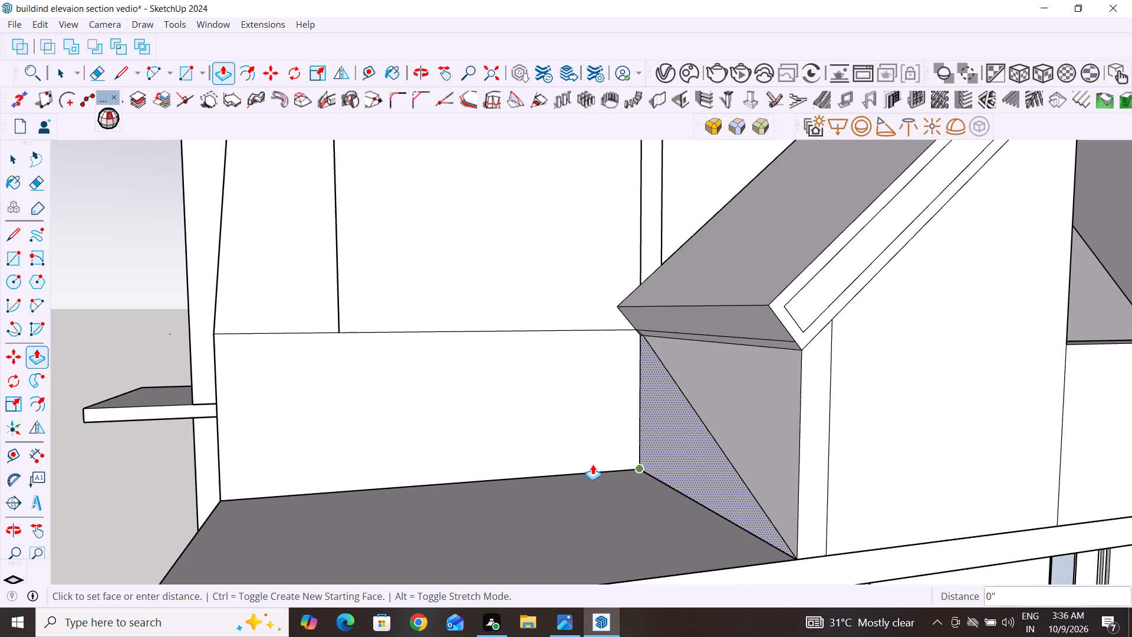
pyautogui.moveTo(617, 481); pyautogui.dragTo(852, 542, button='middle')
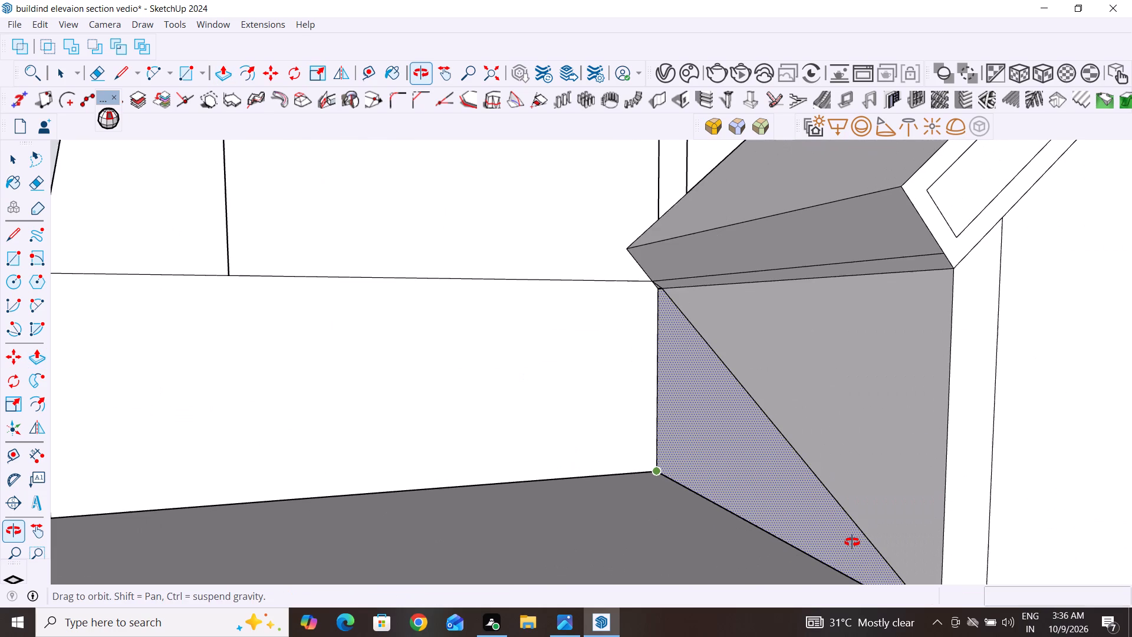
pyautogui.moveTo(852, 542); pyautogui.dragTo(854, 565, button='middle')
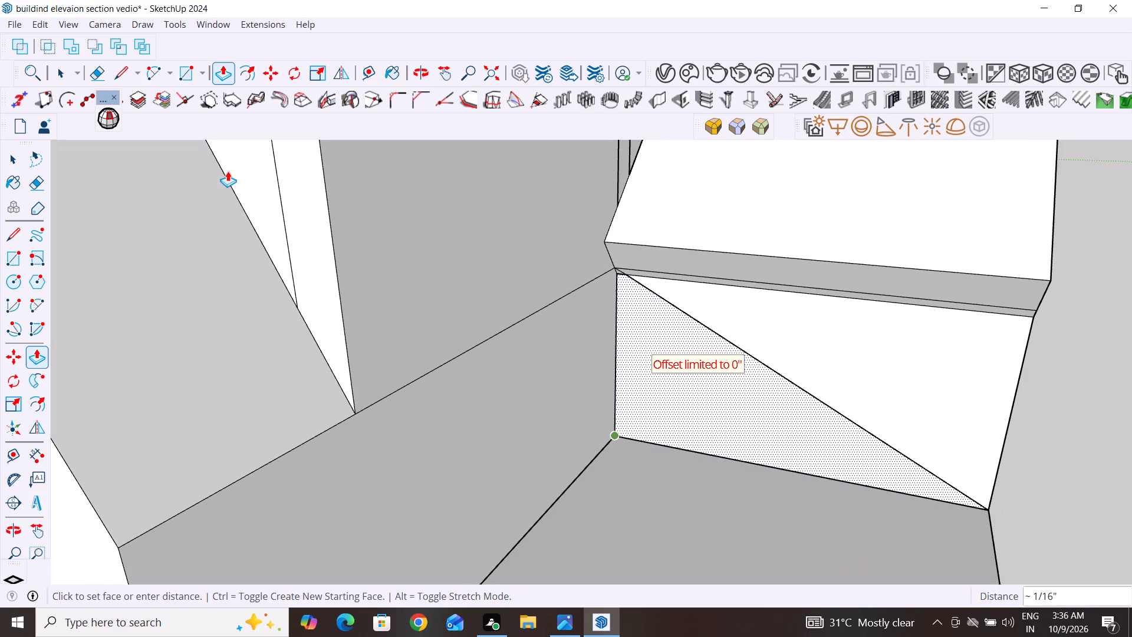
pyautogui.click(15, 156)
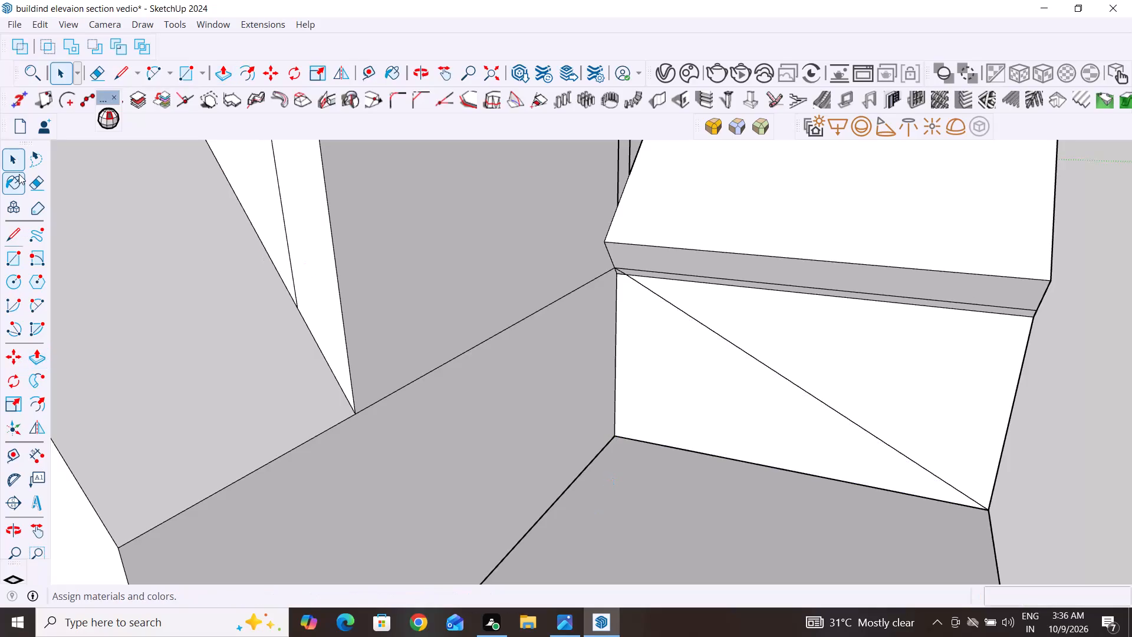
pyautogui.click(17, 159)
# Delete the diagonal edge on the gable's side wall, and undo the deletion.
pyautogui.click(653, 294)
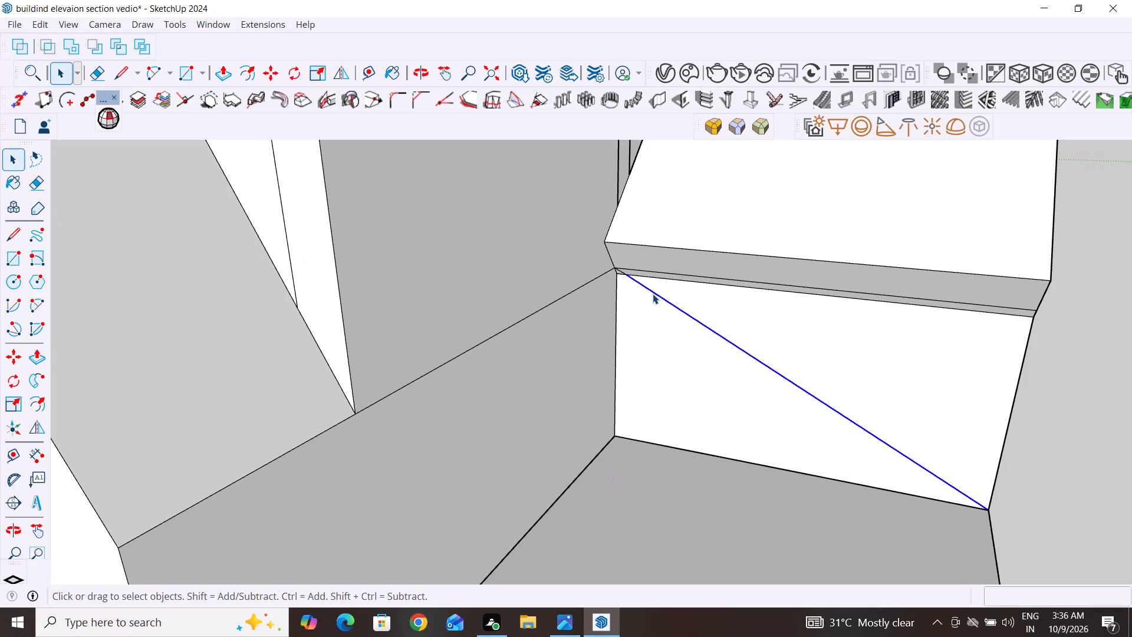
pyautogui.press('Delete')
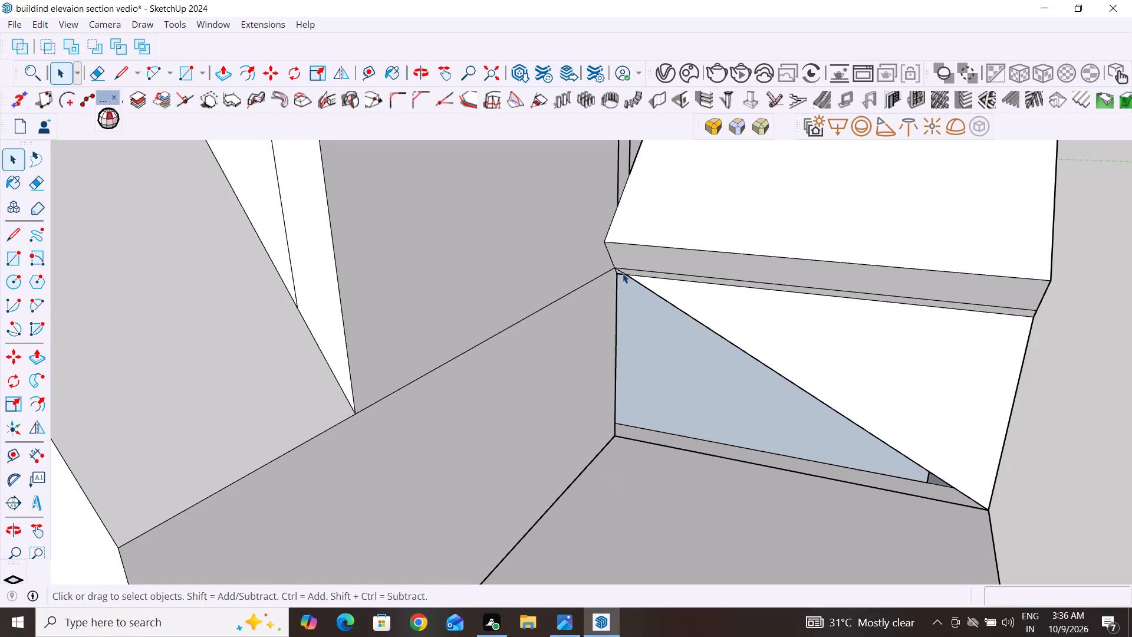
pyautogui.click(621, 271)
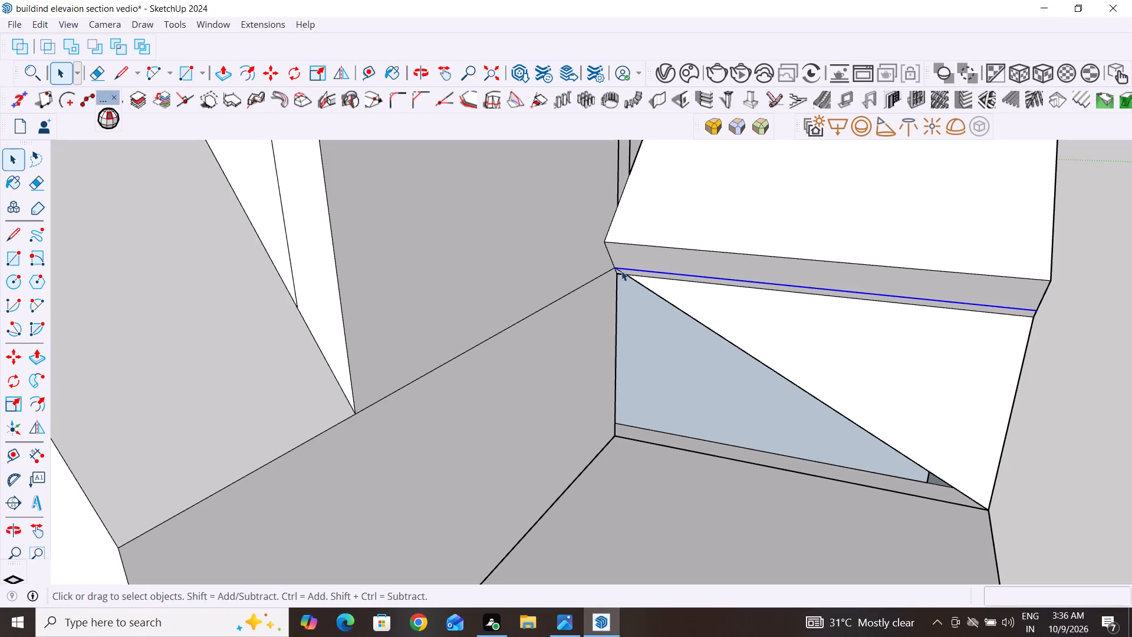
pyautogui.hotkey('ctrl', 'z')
# Delete the short stub of the diagonal that crosses the narrow underside strip at the eave's inner corner.
pyautogui.scroll(14, 607, 285)
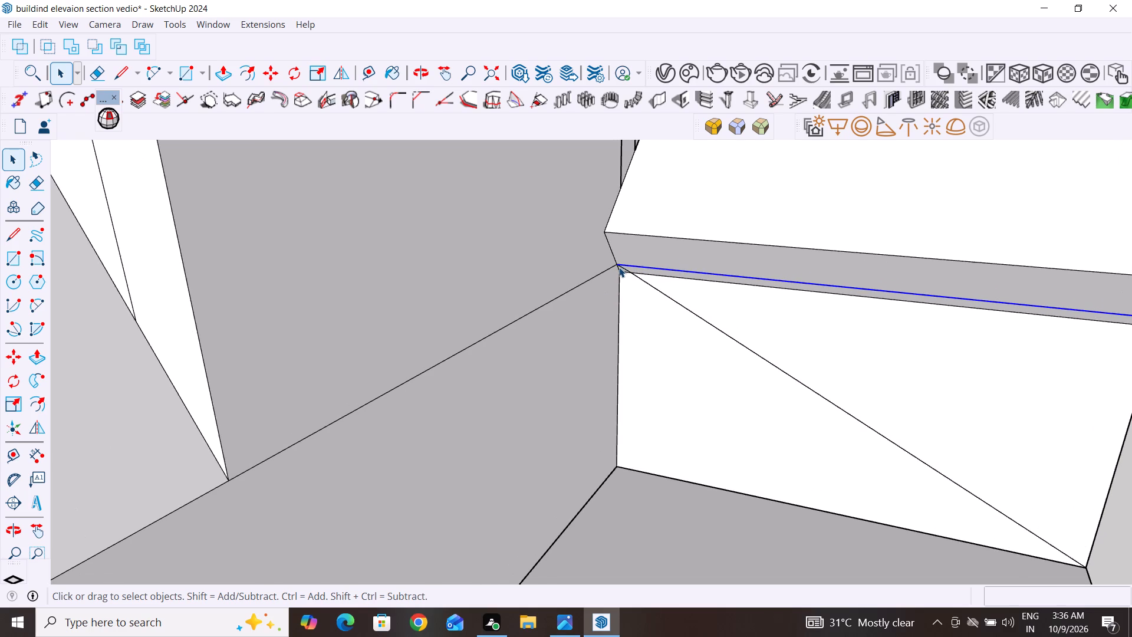
pyautogui.scroll(10, 619, 267)
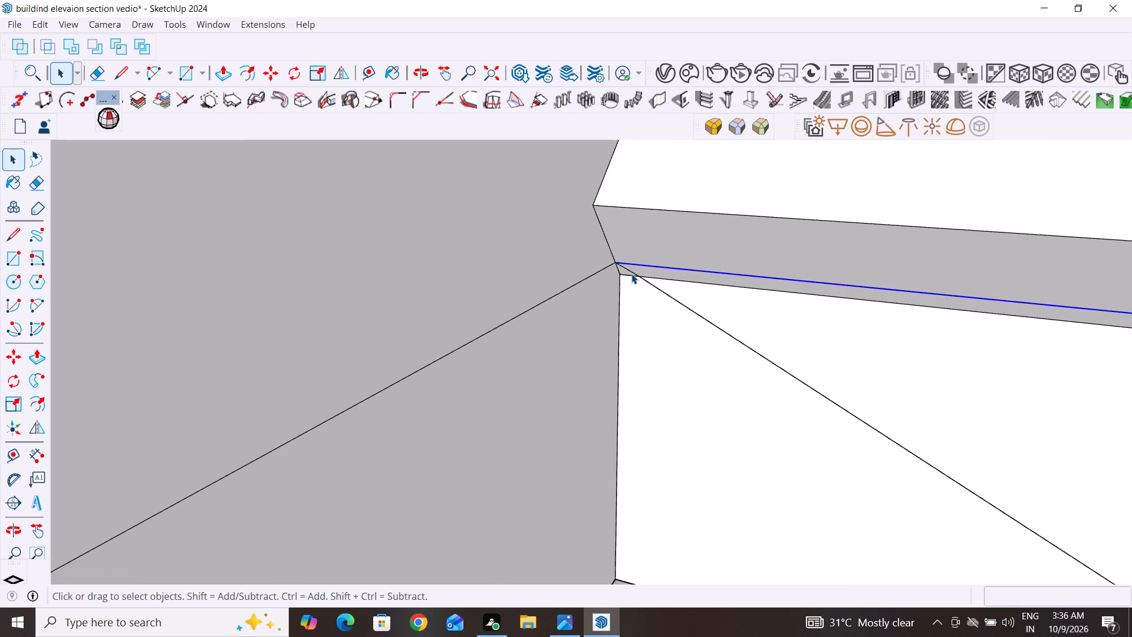
pyautogui.click(631, 270)
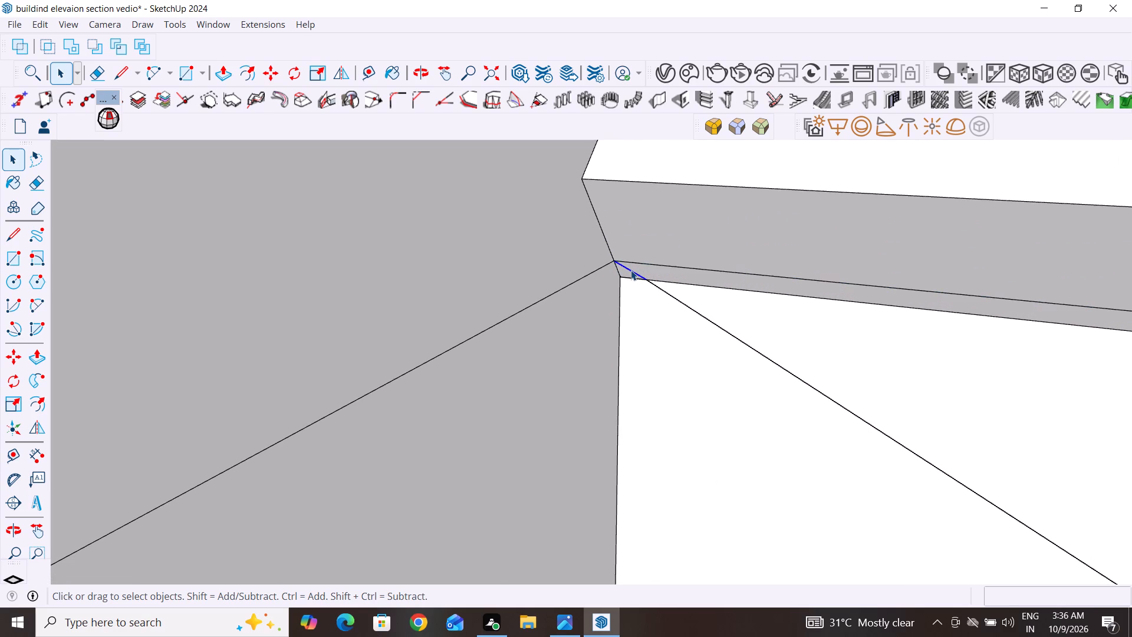
pyautogui.press('Delete')
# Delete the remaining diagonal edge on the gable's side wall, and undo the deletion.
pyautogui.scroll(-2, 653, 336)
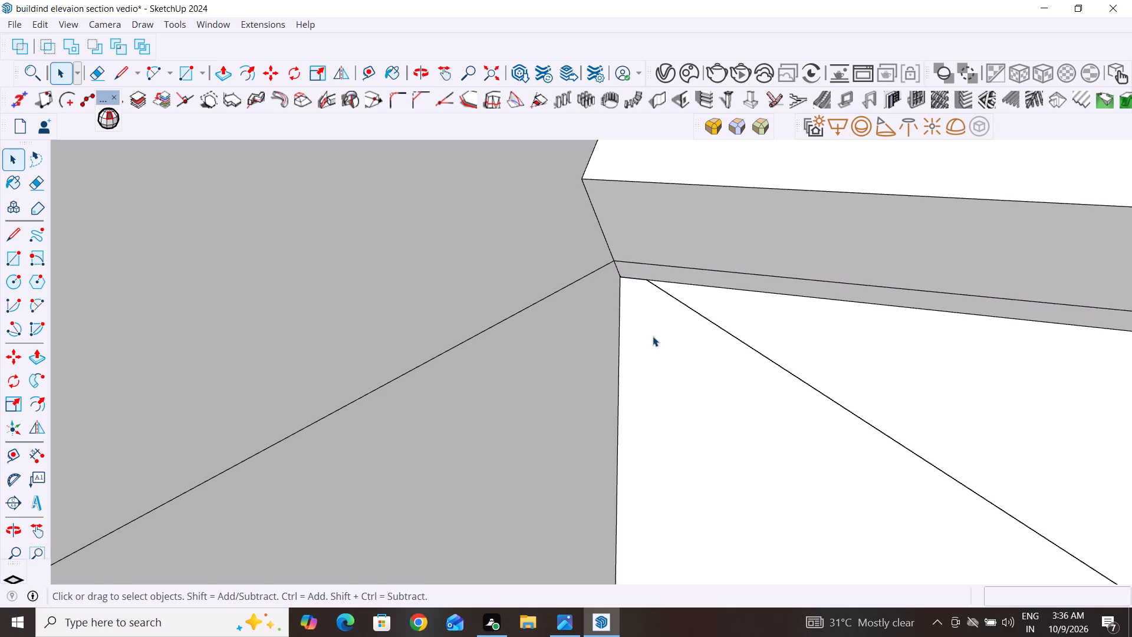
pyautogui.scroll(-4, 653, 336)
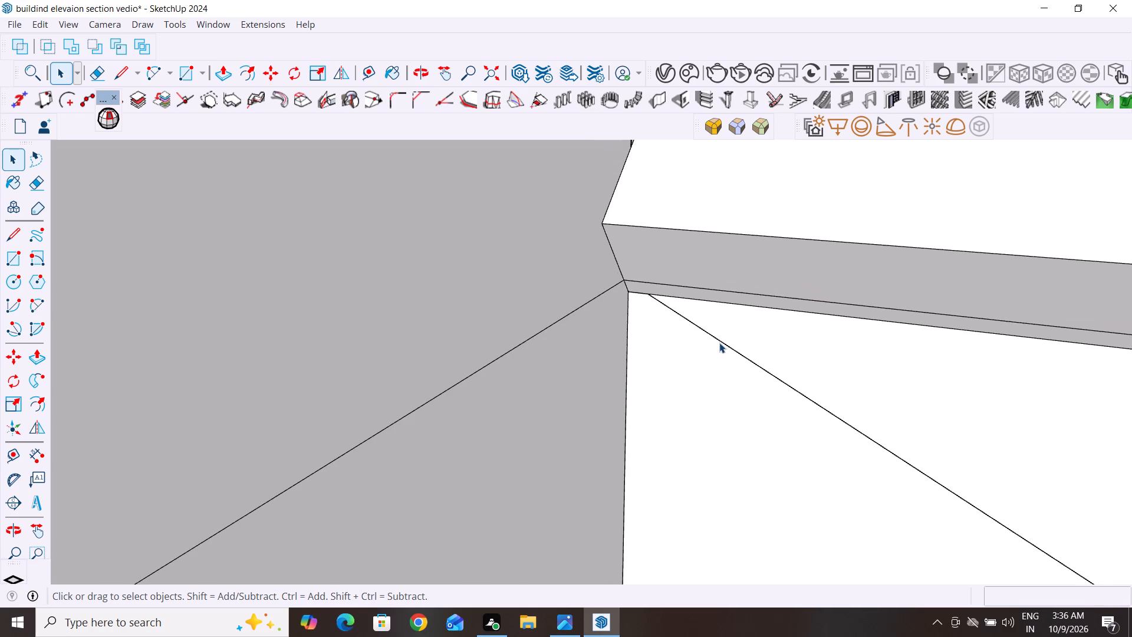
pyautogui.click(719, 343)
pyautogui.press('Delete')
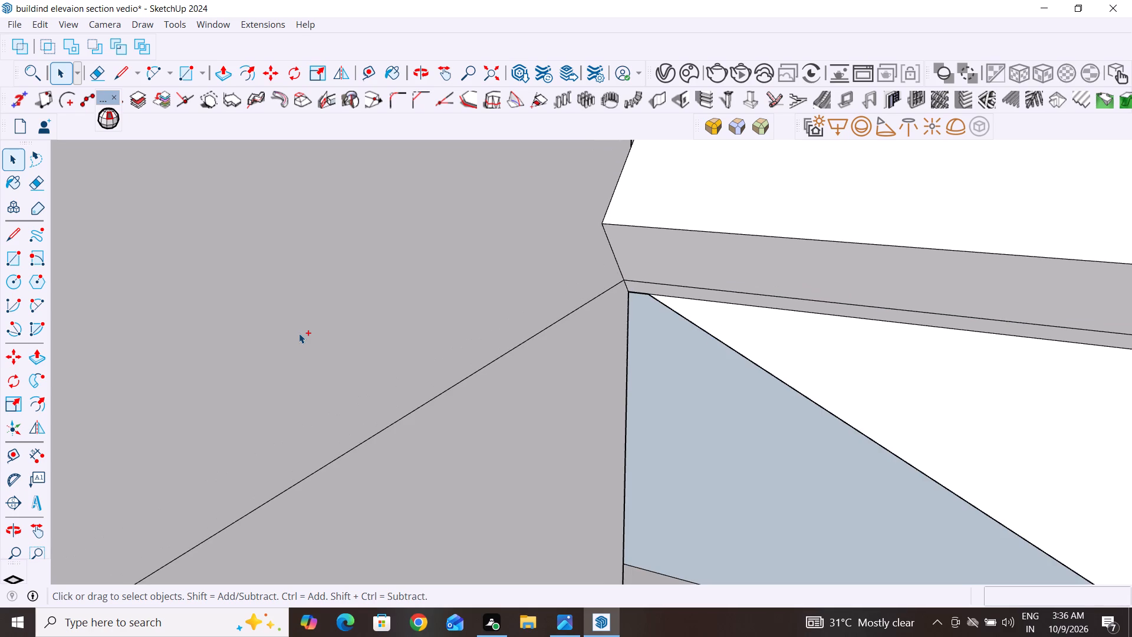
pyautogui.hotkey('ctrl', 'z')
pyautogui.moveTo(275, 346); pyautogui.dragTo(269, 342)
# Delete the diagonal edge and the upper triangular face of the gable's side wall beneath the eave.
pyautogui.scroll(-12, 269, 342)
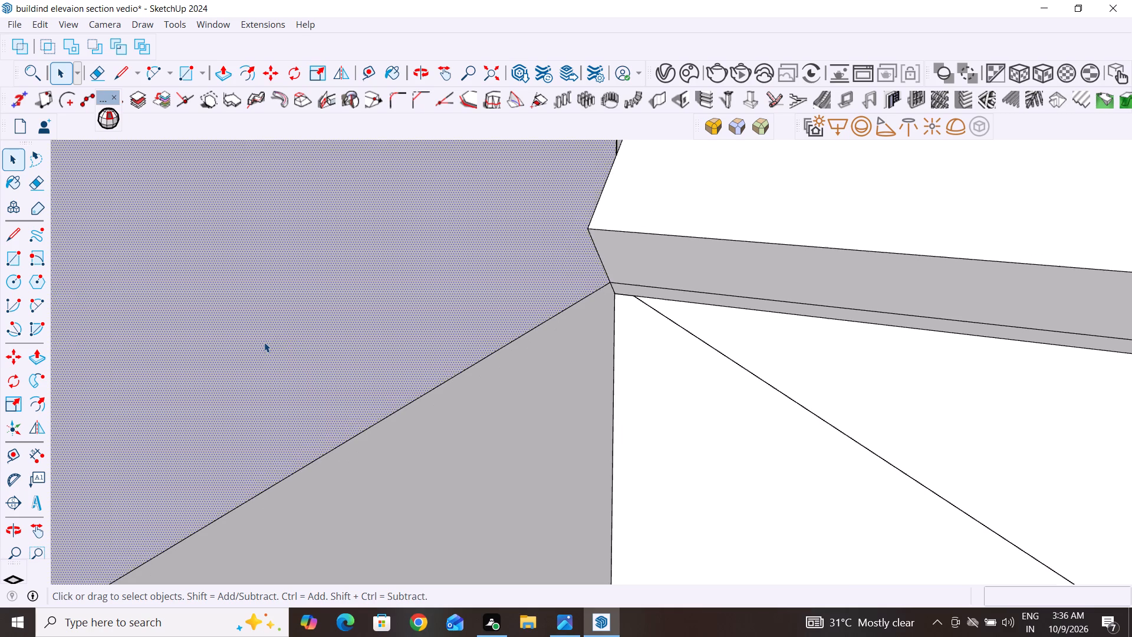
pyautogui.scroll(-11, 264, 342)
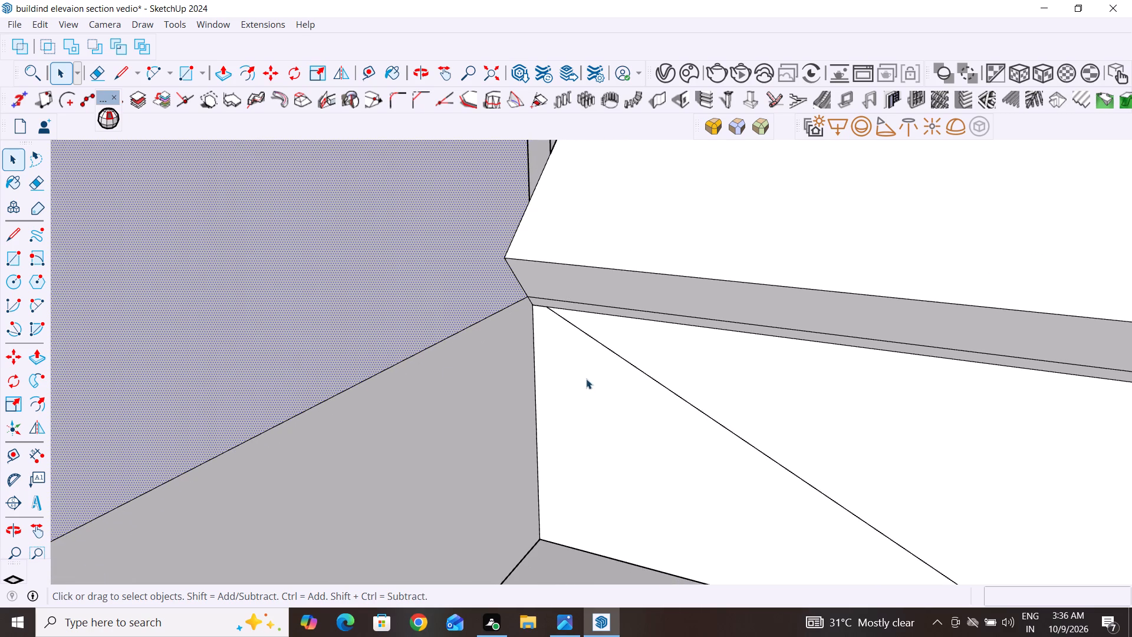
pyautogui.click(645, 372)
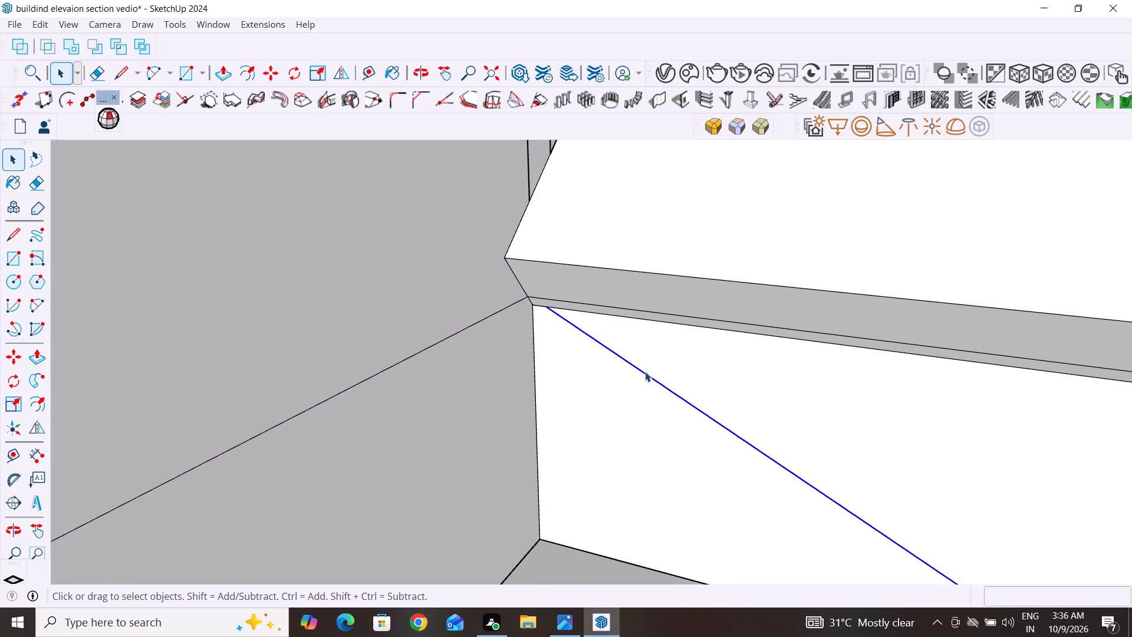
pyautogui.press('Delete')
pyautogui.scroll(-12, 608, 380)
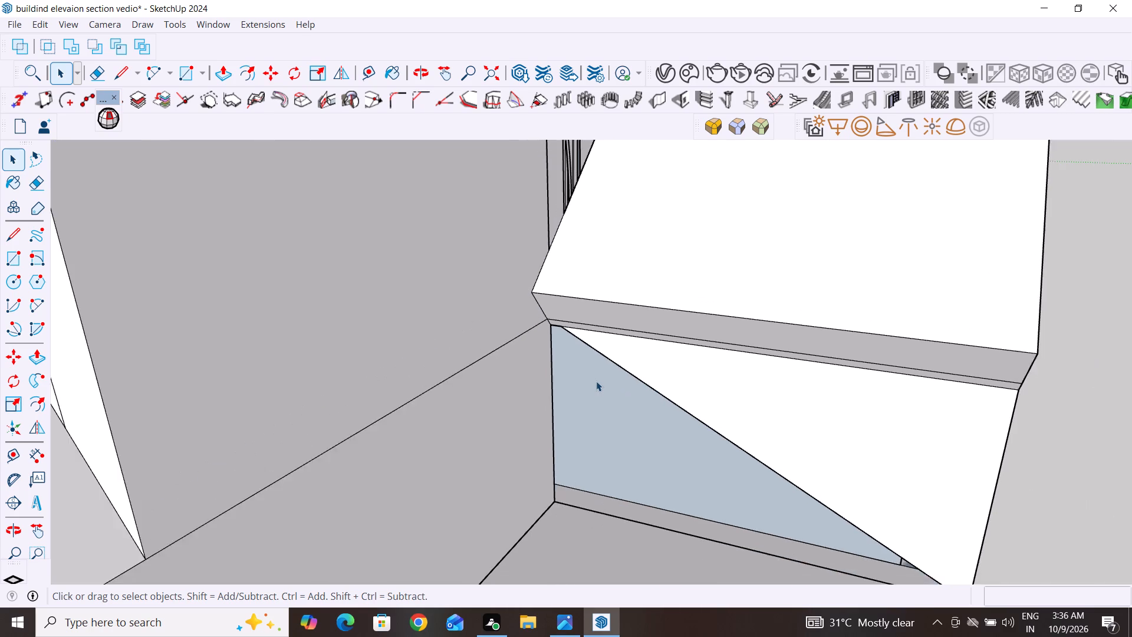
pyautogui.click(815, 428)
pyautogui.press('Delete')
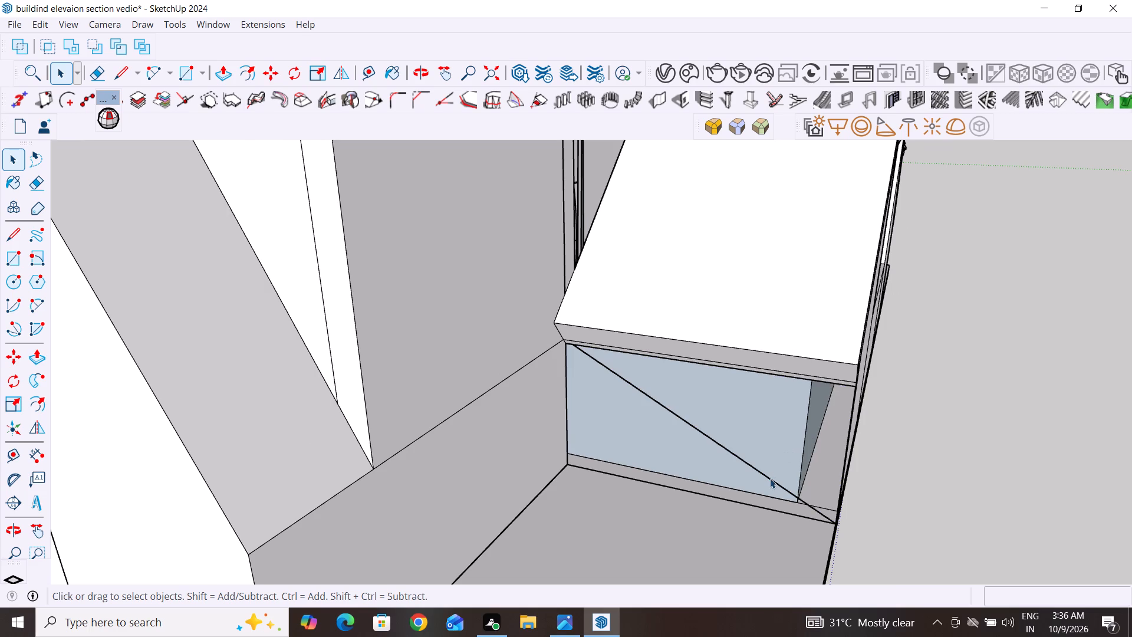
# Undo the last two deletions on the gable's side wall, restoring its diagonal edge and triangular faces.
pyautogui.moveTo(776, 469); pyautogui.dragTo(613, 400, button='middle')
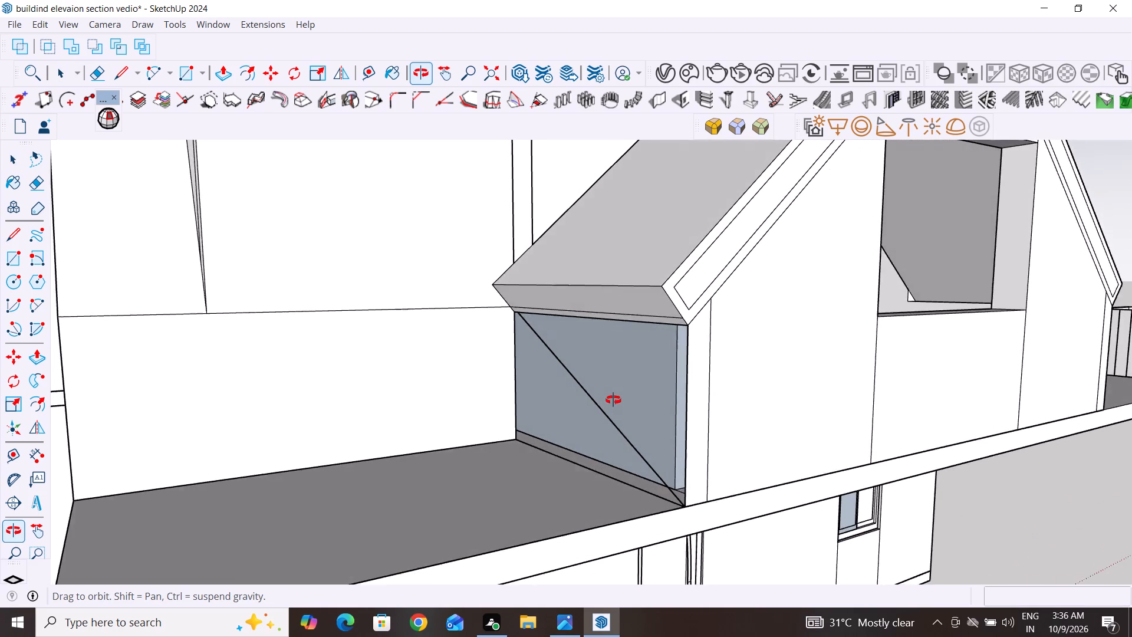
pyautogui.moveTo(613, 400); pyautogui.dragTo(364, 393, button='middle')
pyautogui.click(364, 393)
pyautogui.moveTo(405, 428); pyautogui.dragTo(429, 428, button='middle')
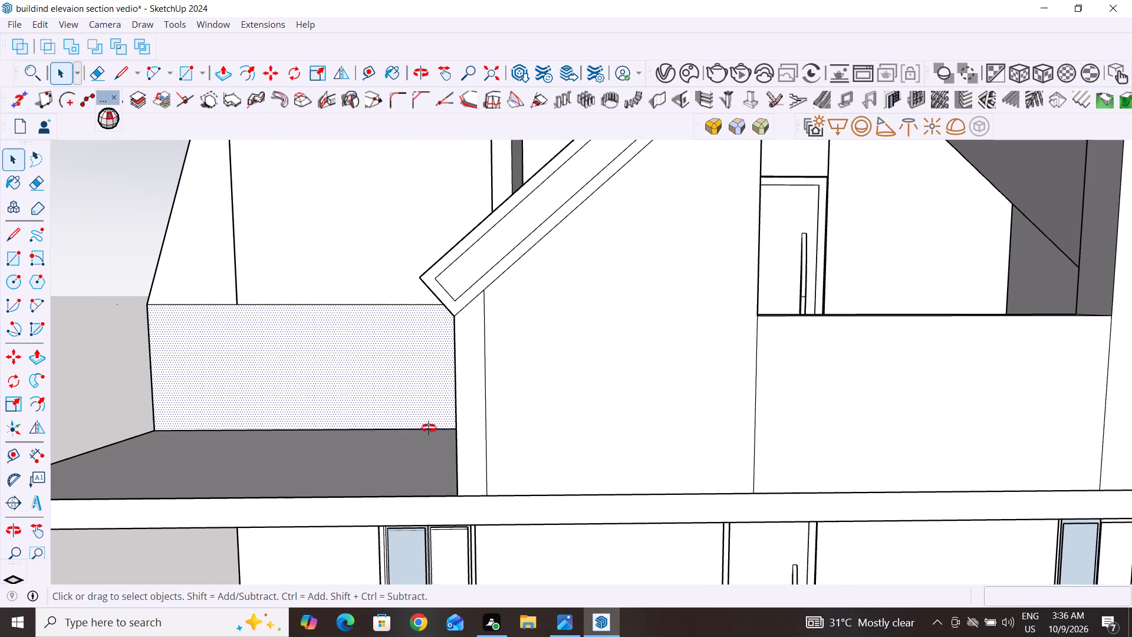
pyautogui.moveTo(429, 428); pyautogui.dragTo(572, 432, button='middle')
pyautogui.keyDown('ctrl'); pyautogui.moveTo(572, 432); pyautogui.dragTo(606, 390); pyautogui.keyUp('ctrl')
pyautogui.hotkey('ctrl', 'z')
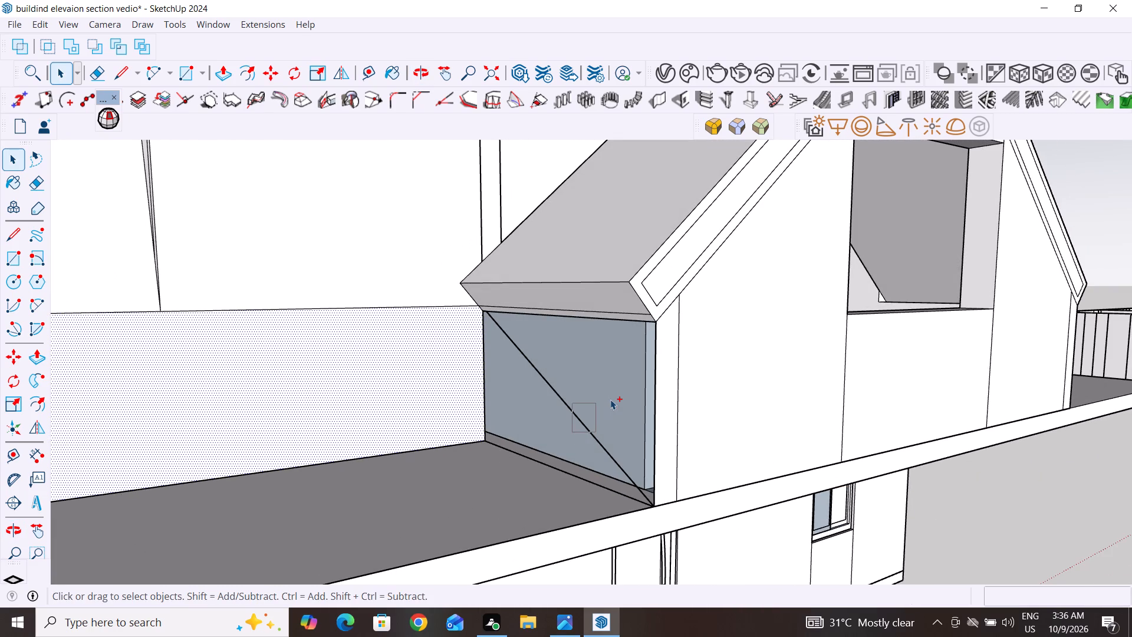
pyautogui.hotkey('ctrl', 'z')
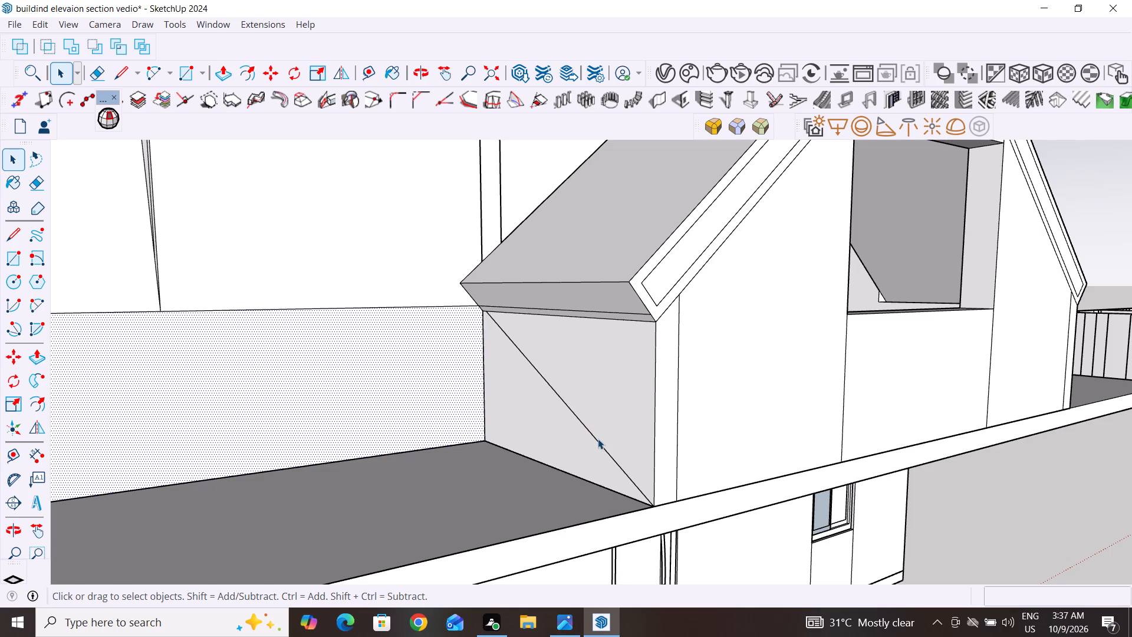
# Delete both overlapping diagonal edges on the gable's side wall, clearing its two triangular faces to leave an opening.
pyautogui.click(598, 439)
pyautogui.press('Delete')
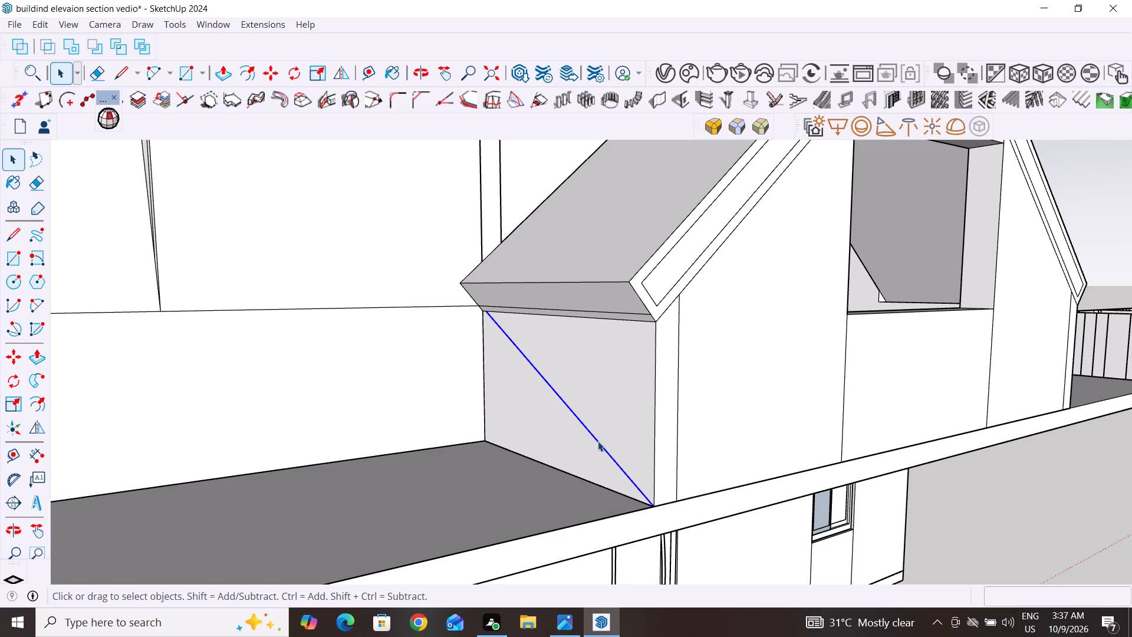
pyautogui.click(620, 465)
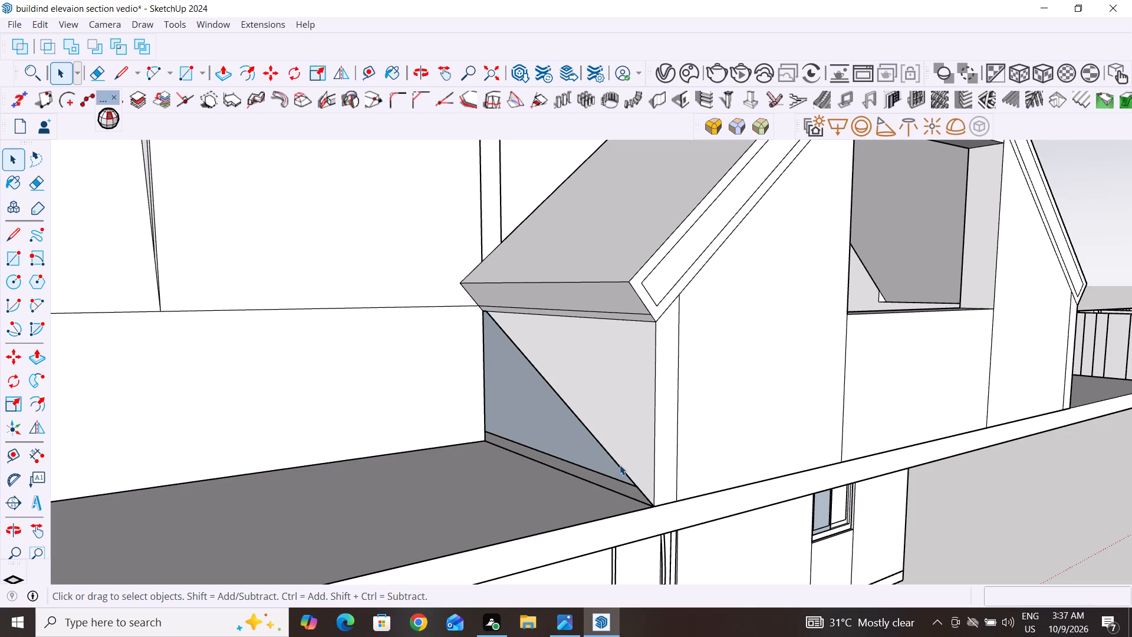
pyautogui.press('Delete')
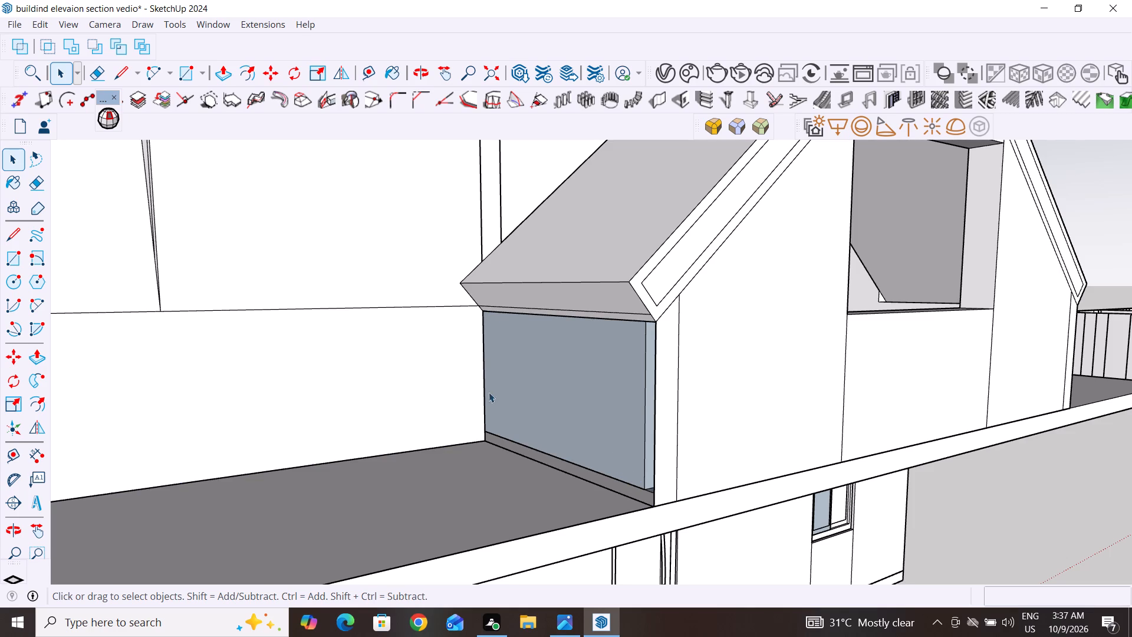
# Draw a 6' by 3' rectangle across the opening in the gable's side wall to close it beneath the eave.
pyautogui.click(13, 261)
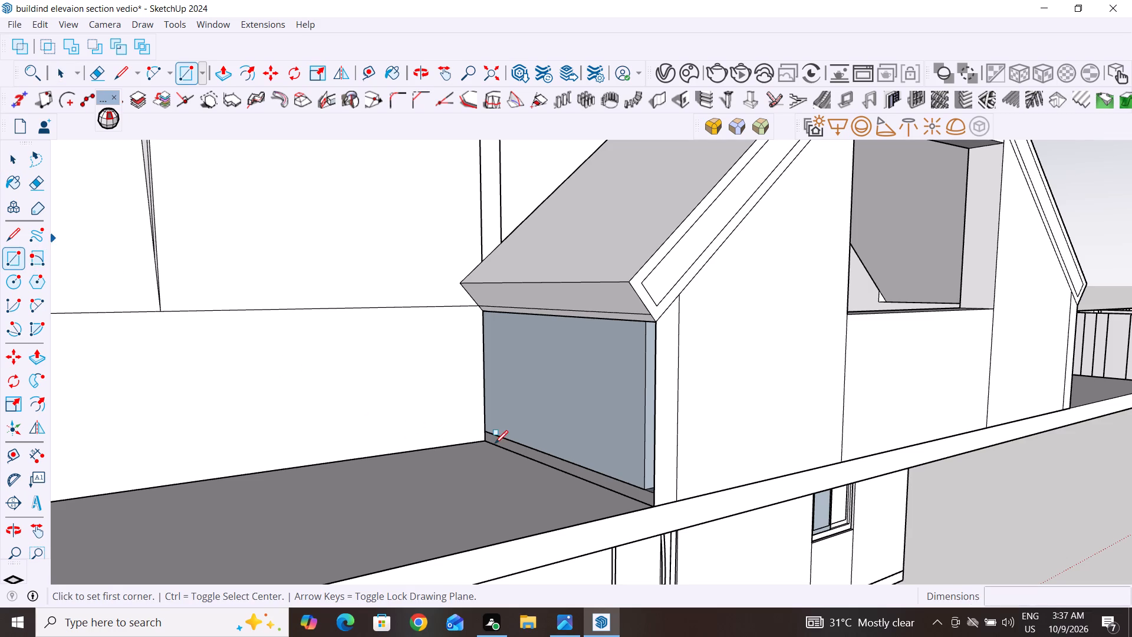
pyautogui.click(485, 443)
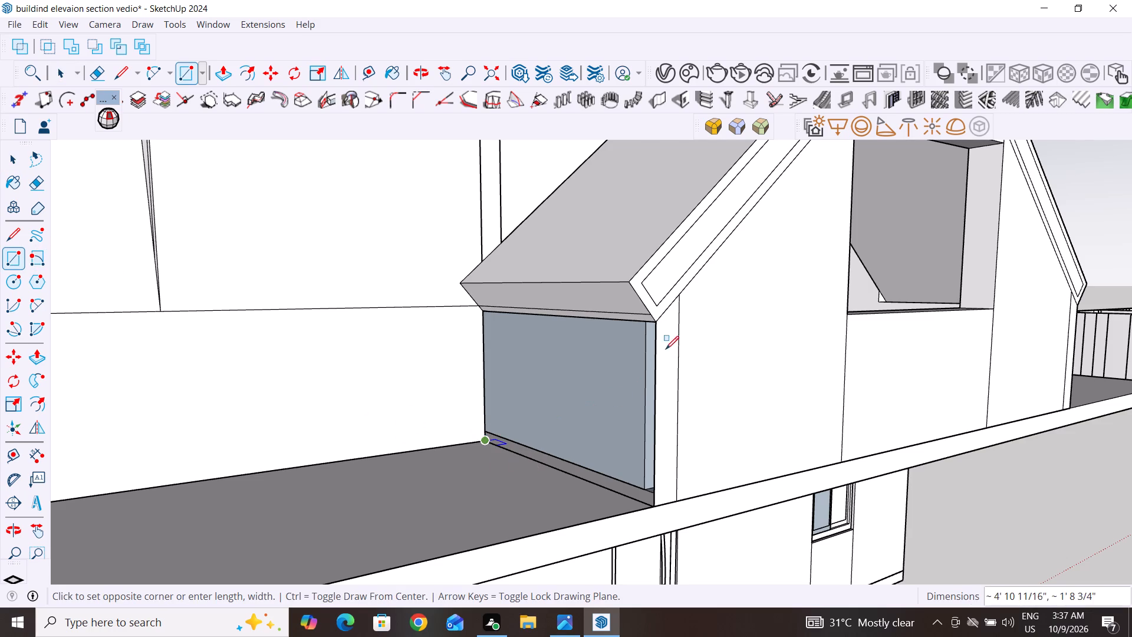
pyautogui.click(654, 324)
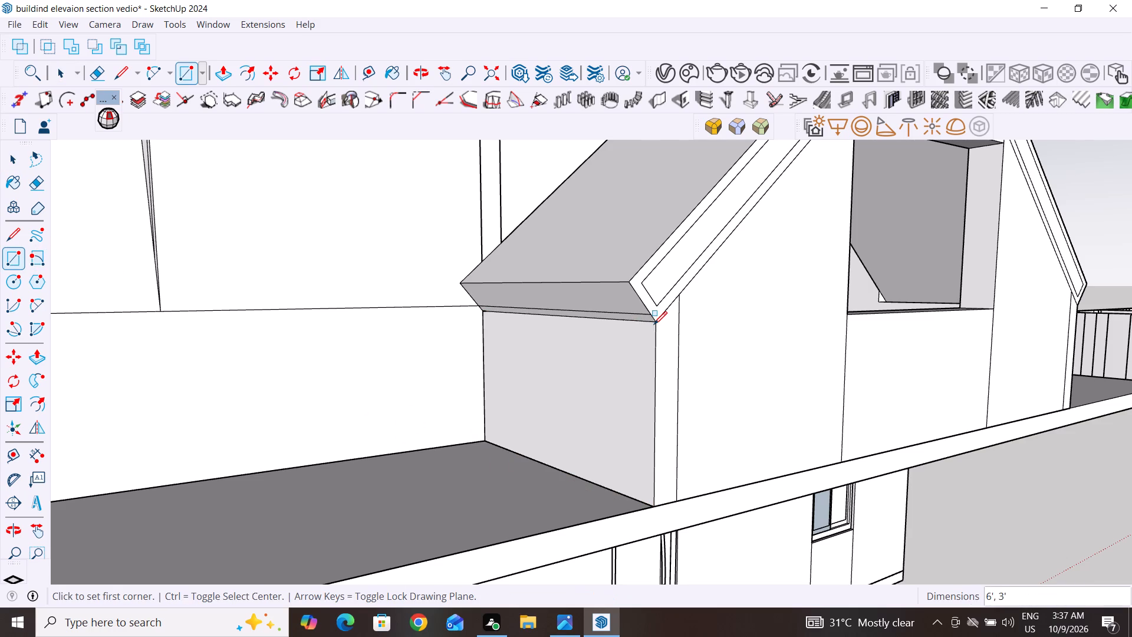
# Draw a diagonal line about 6' 8 1/2" long across the new side face, from its upper rear corner to its lower front corner.
pyautogui.click(11, 238)
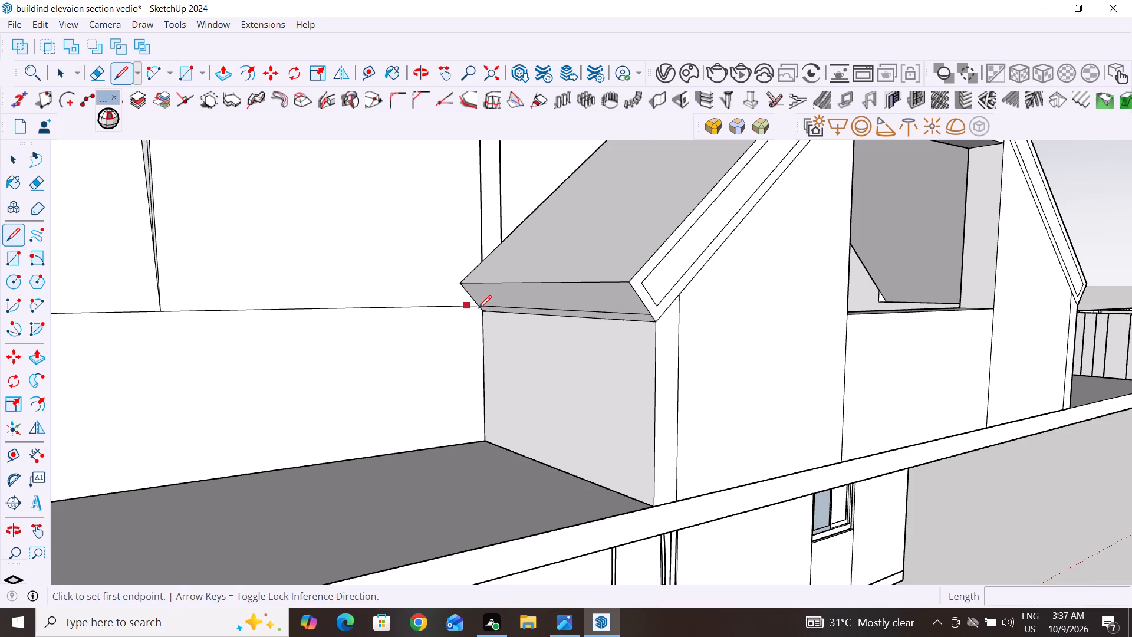
pyautogui.click(482, 317)
pyautogui.click(652, 504)
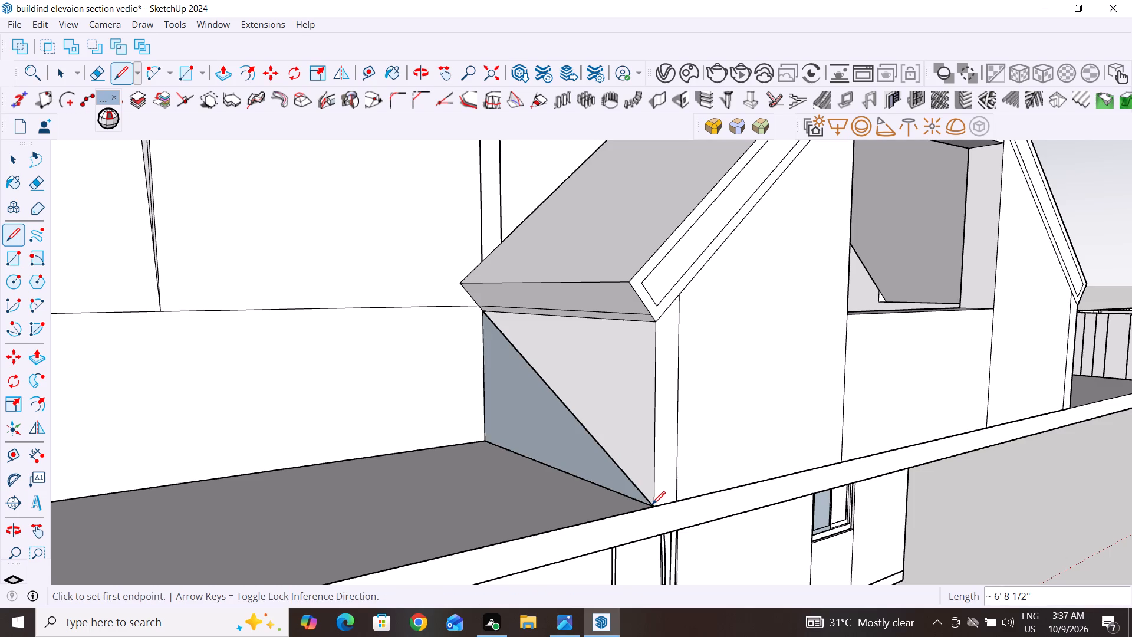
# Push/Pull the lower triangular face about 8' 5" outward to the slab's far end, forming the lean-to roof volume.
pyautogui.click(14, 156)
pyautogui.click(581, 444)
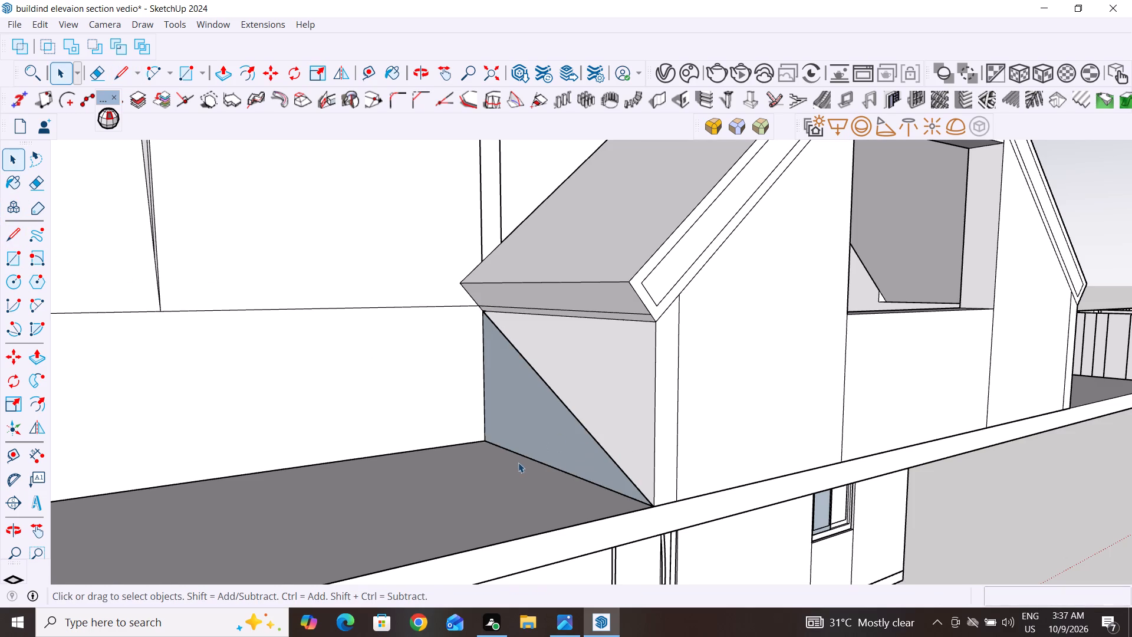
pyautogui.click(222, 78)
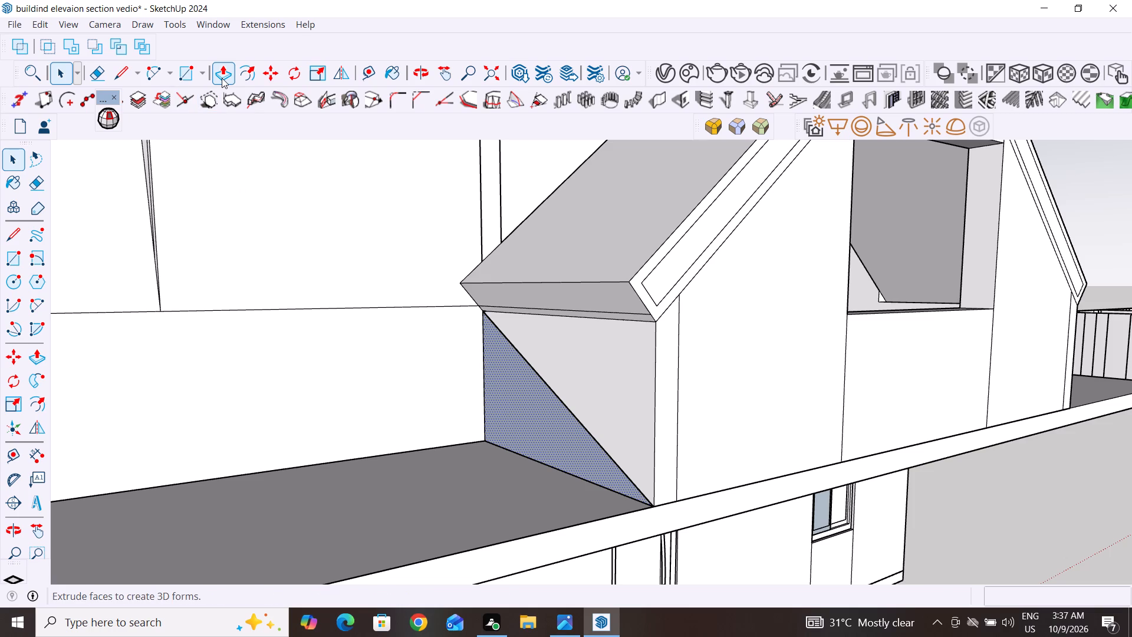
pyautogui.click(519, 373)
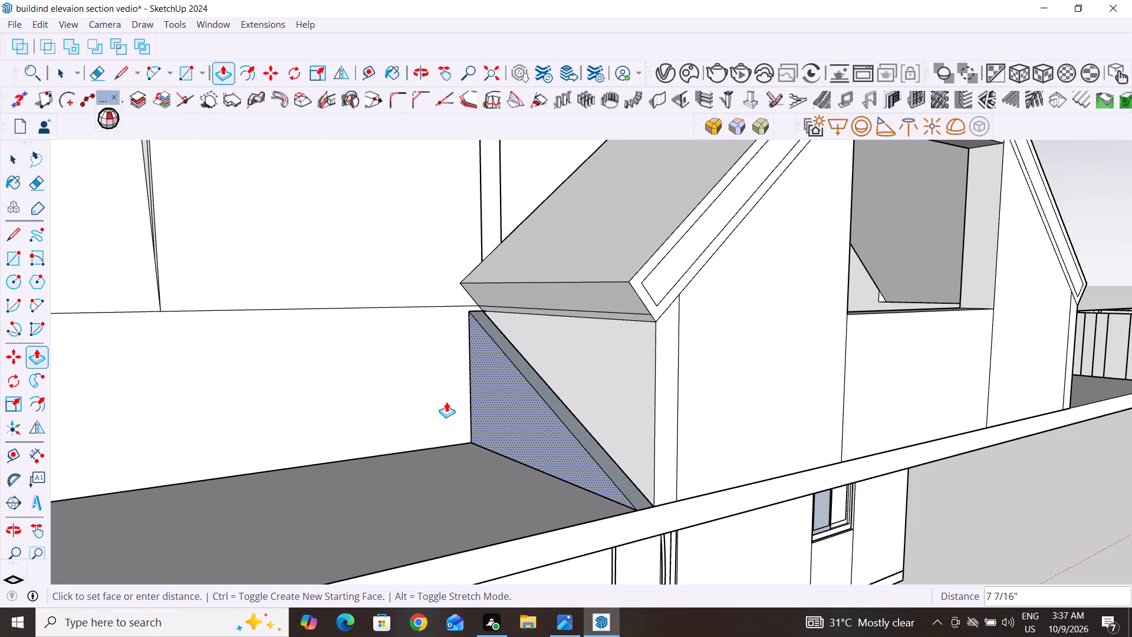
pyautogui.scroll(-4, 393, 414)
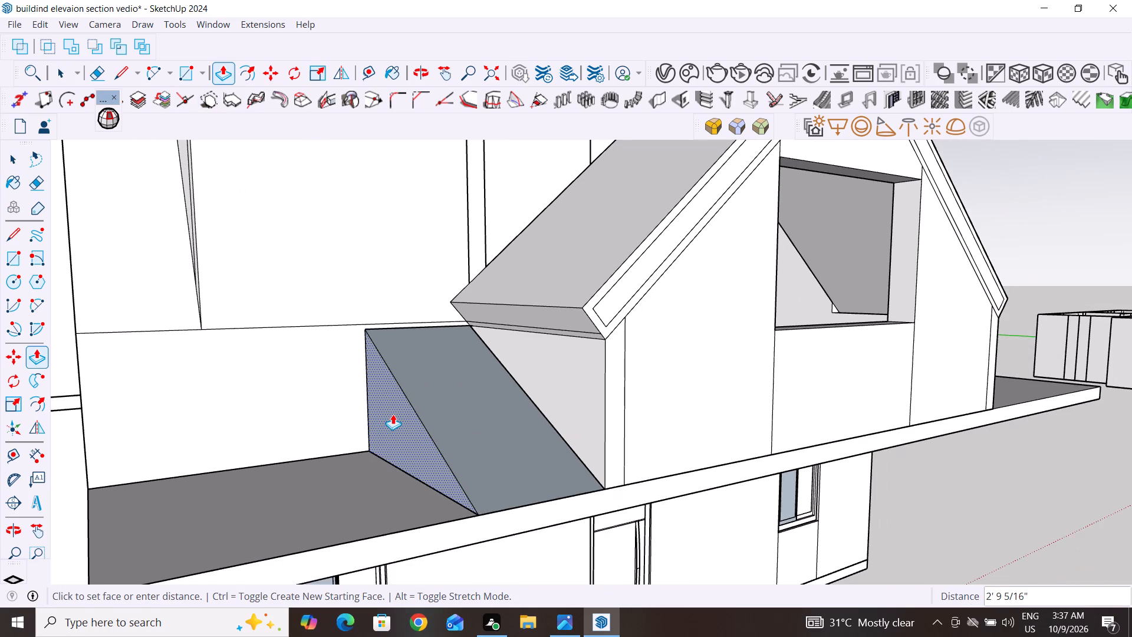
pyautogui.scroll(-5, 393, 414)
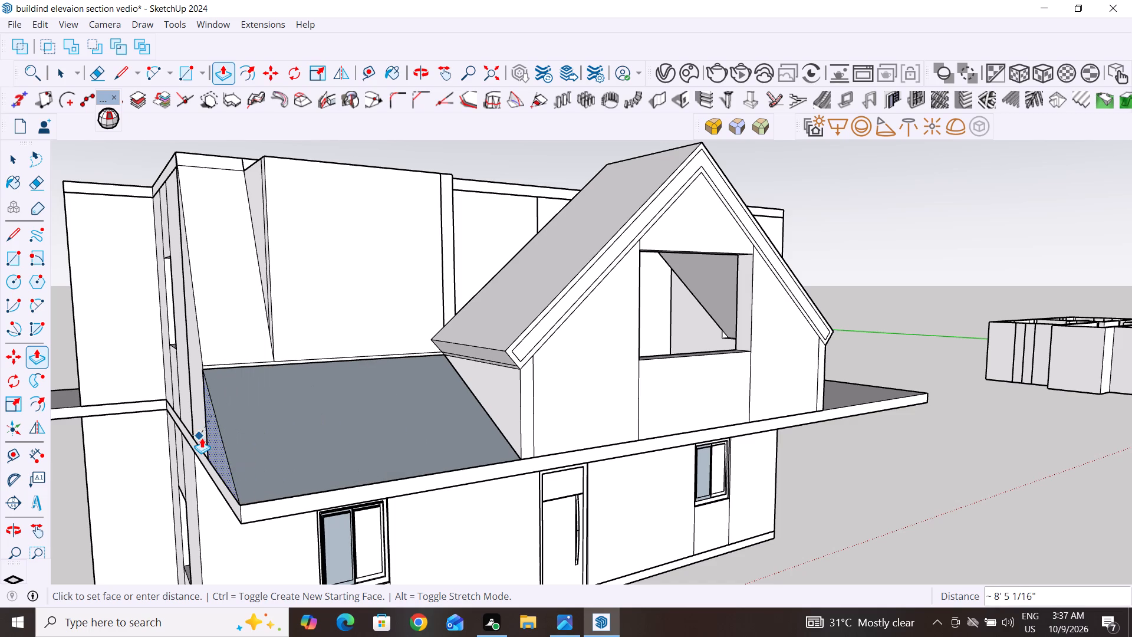
pyautogui.click(202, 438)
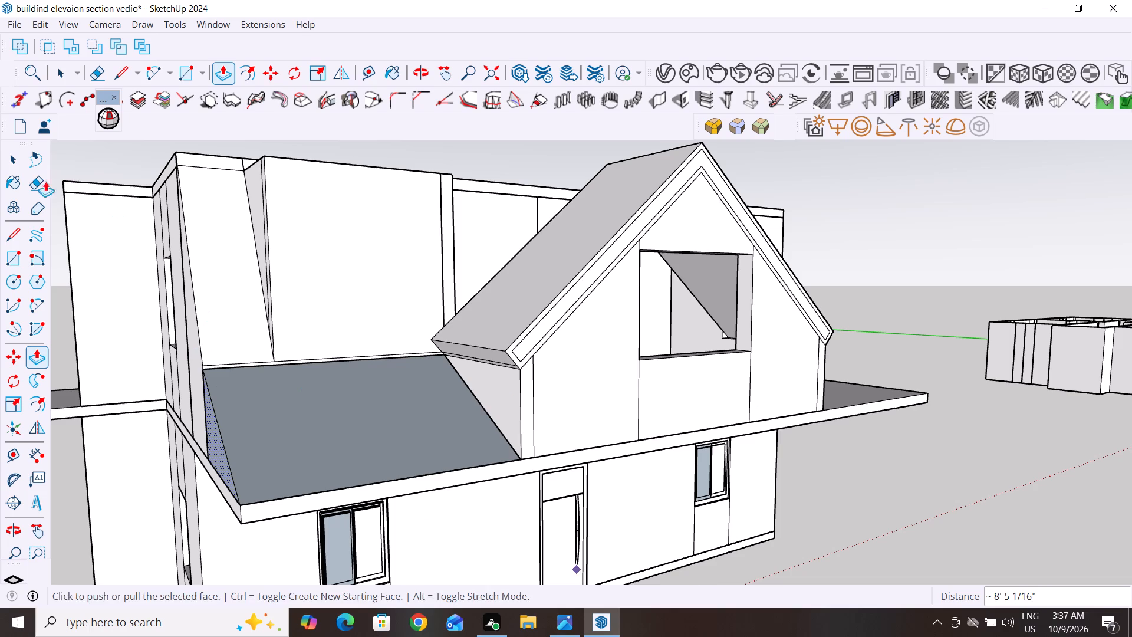
# Reverse the lean-to's sloping face and its triangular end face so their front sides face outward.
pyautogui.click(15, 158)
pyautogui.click(307, 405)
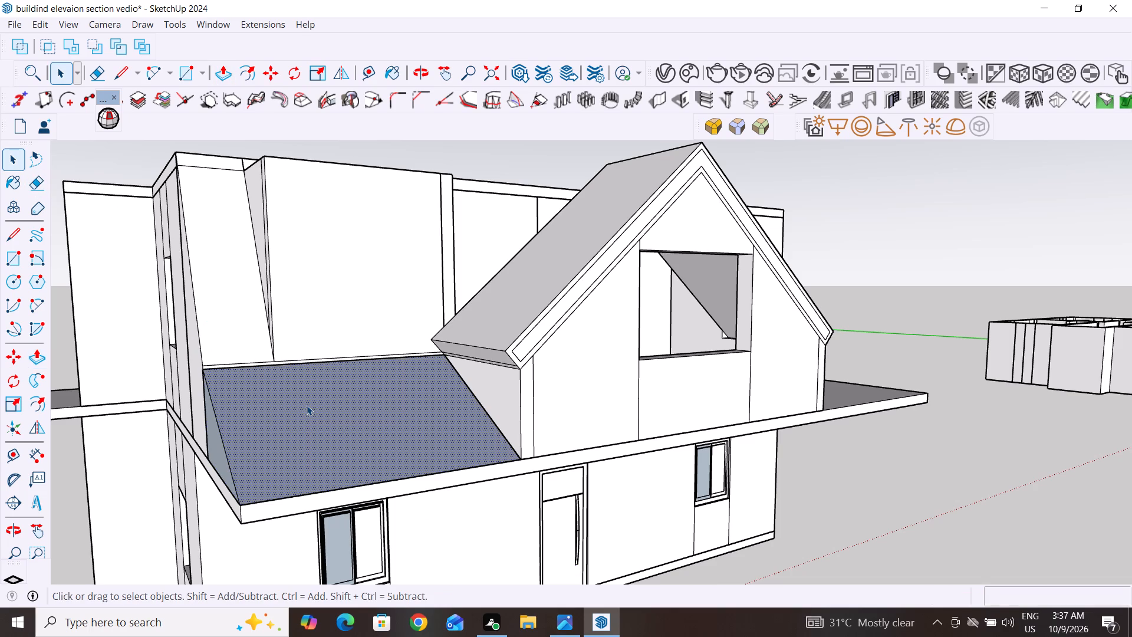
pyautogui.rightClick(307, 405)
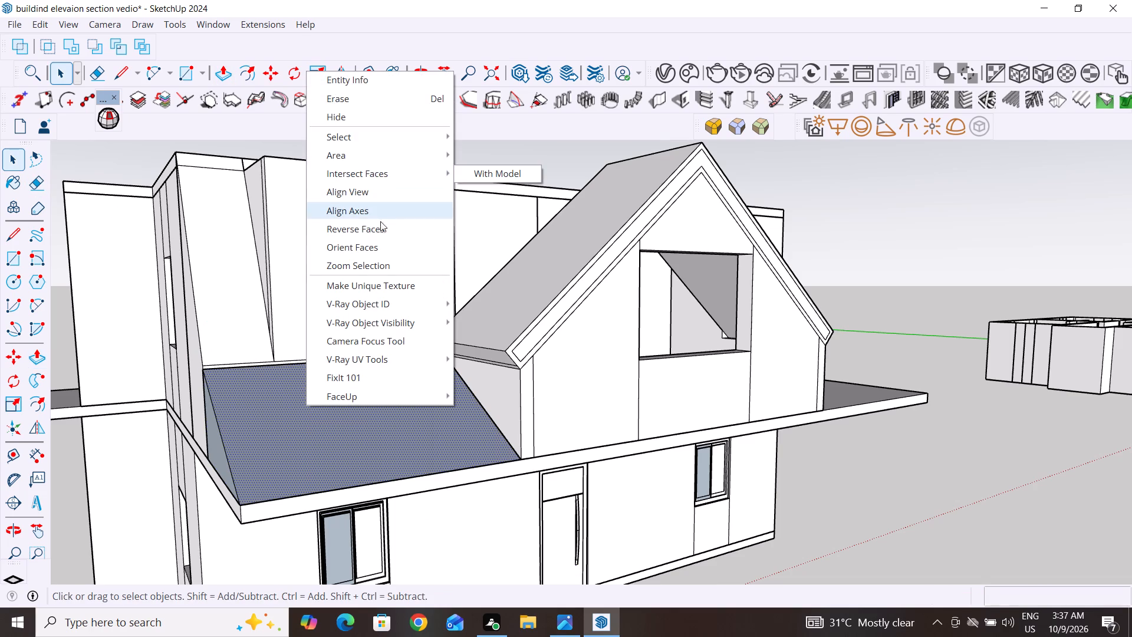
pyautogui.click(381, 232)
pyautogui.moveTo(372, 411); pyautogui.dragTo(515, 385, button='middle')
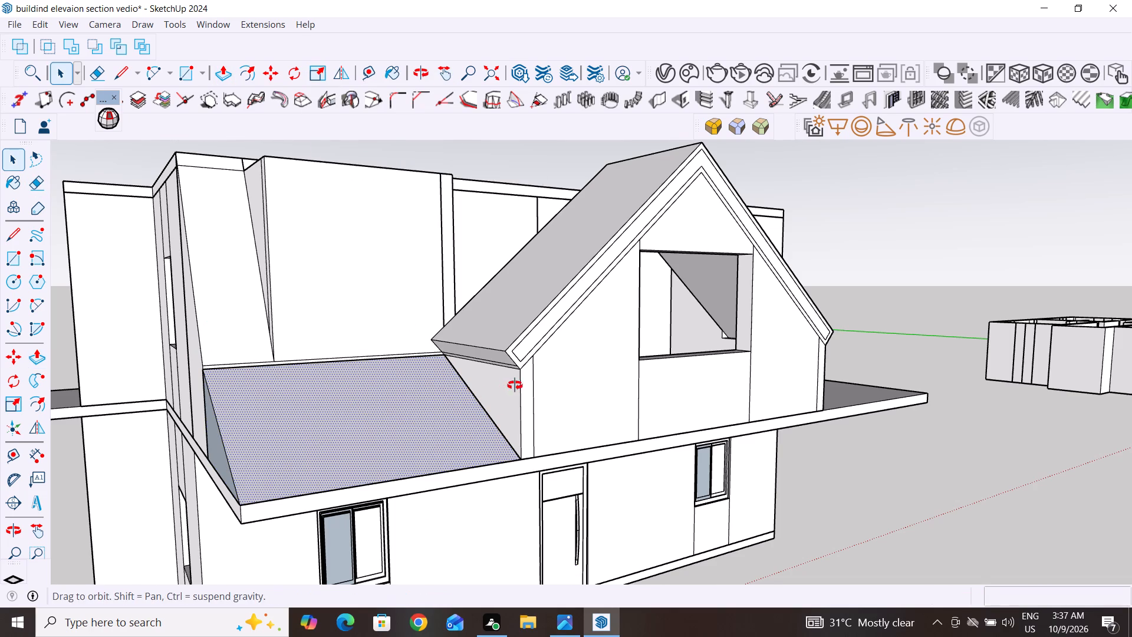
pyautogui.moveTo(515, 385); pyautogui.dragTo(530, 381, button='middle')
pyautogui.click(345, 432)
pyautogui.rightClick(345, 432)
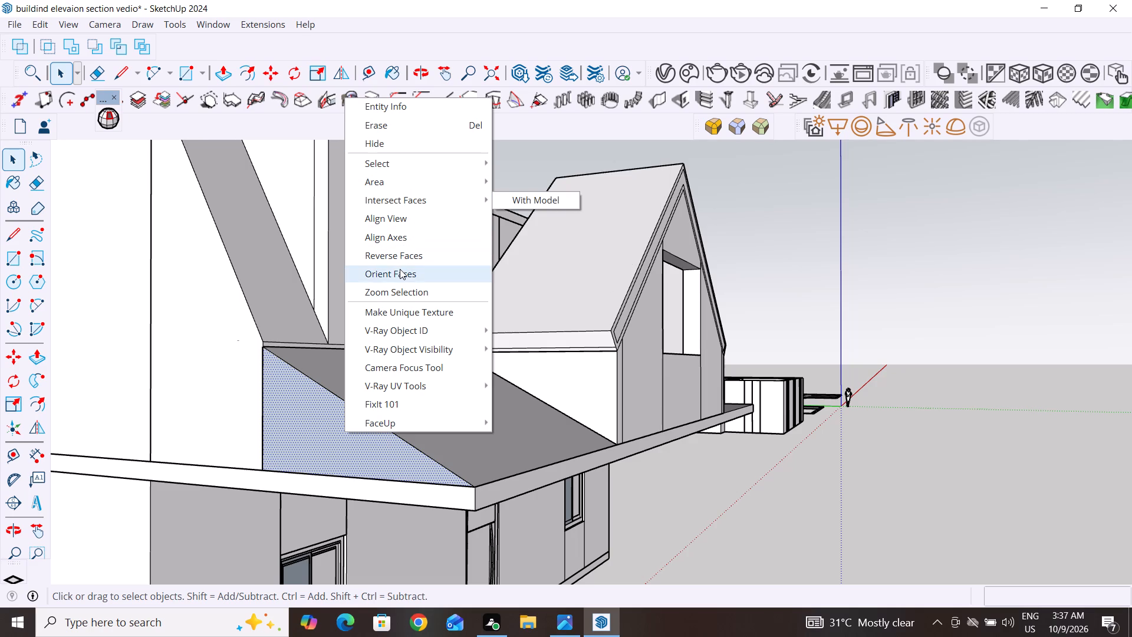
pyautogui.click(402, 252)
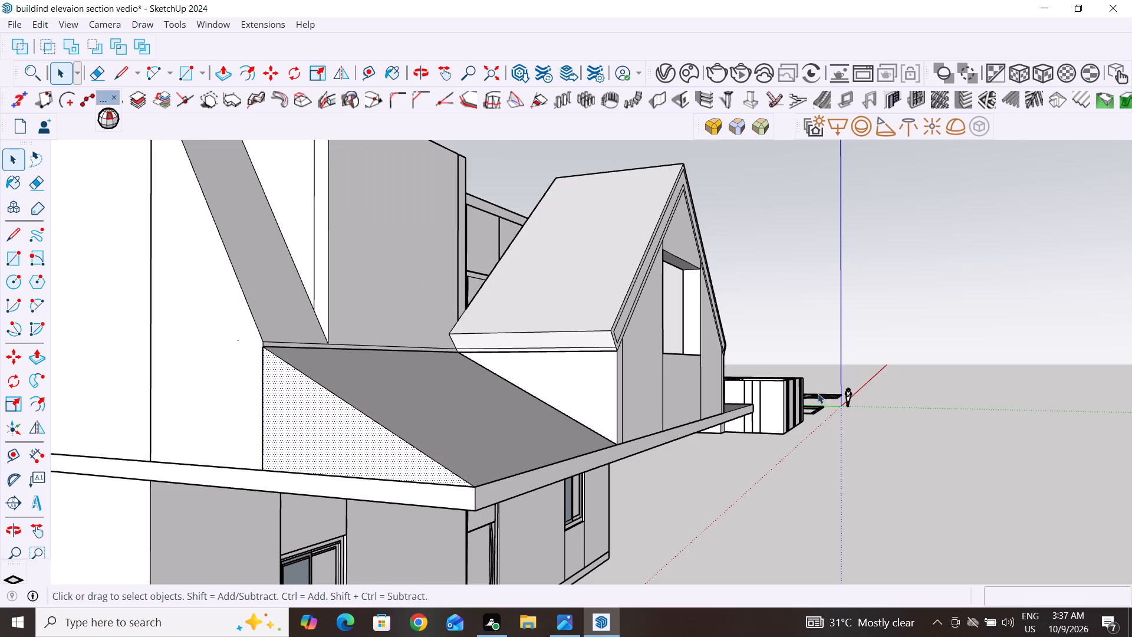
# Examine the lean-to against the whole house from a distance and from the front.
pyautogui.moveTo(809, 411); pyautogui.dragTo(575, 448, button='middle')
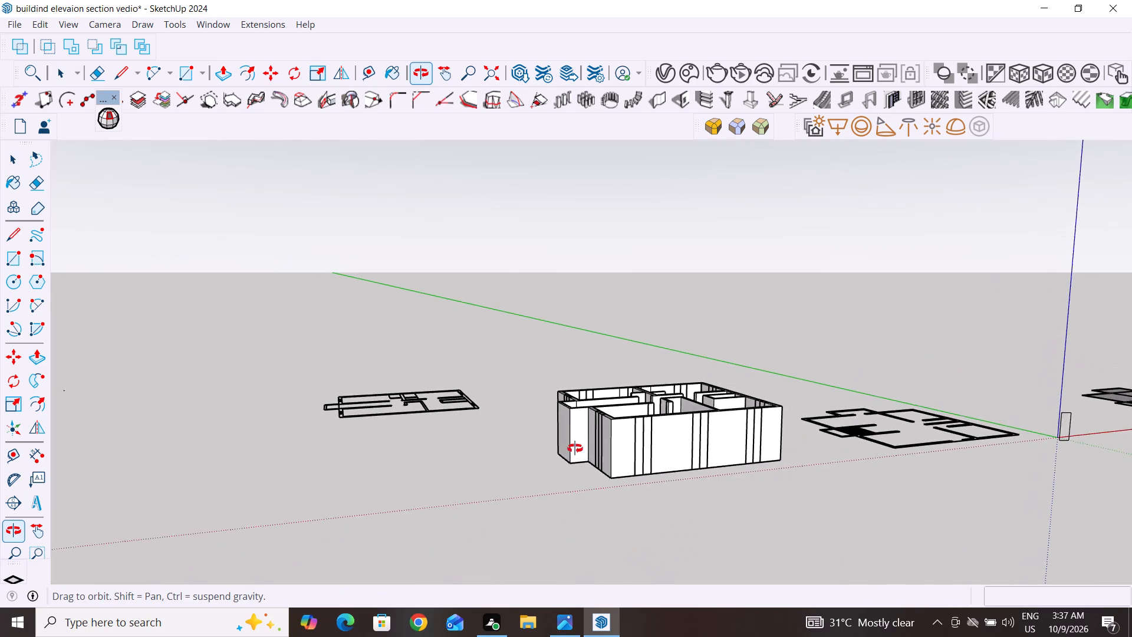
pyautogui.moveTo(575, 448); pyautogui.dragTo(697, 435, button='middle')
pyautogui.scroll(-9, 696, 395)
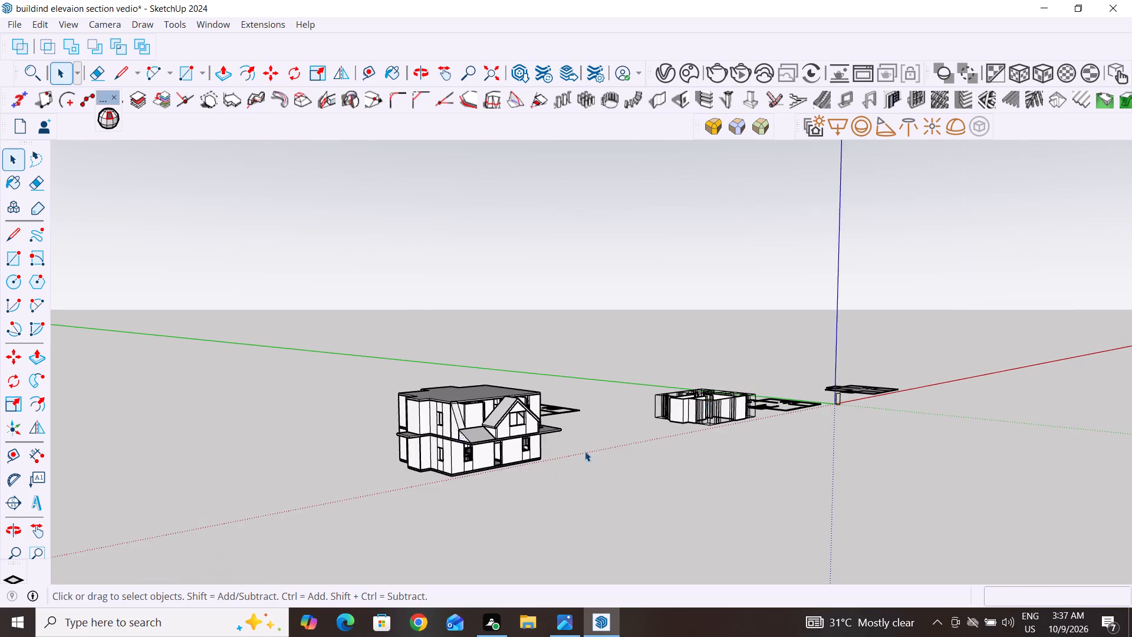
pyautogui.moveTo(575, 457); pyautogui.dragTo(456, 482, button='middle')
pyautogui.scroll(16, 348, 468)
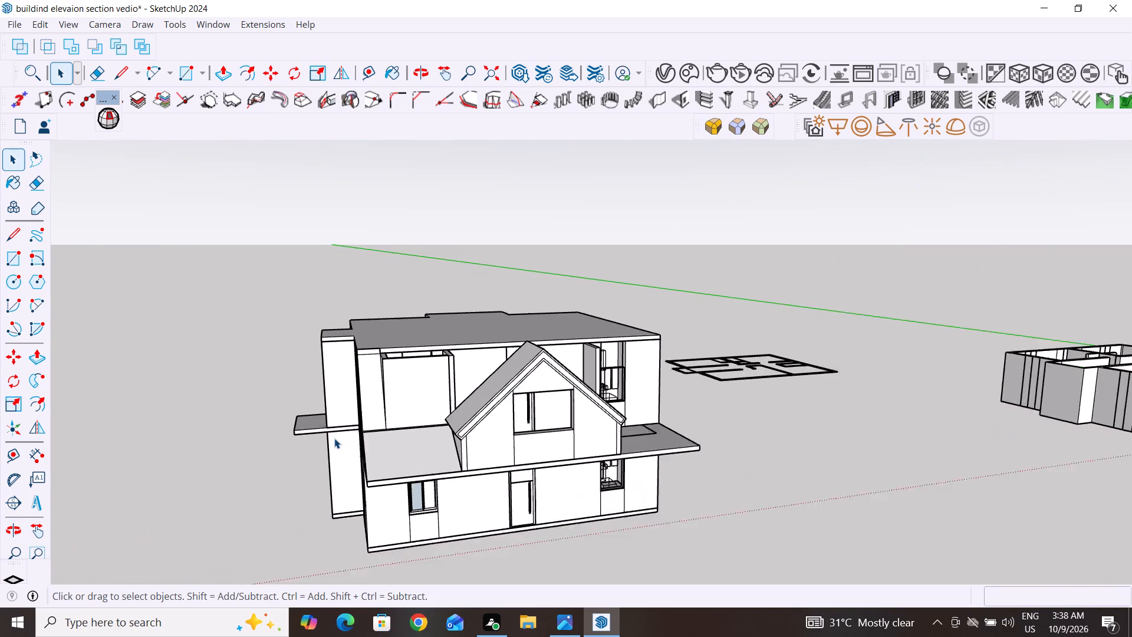
pyautogui.scroll(4, 439, 445)
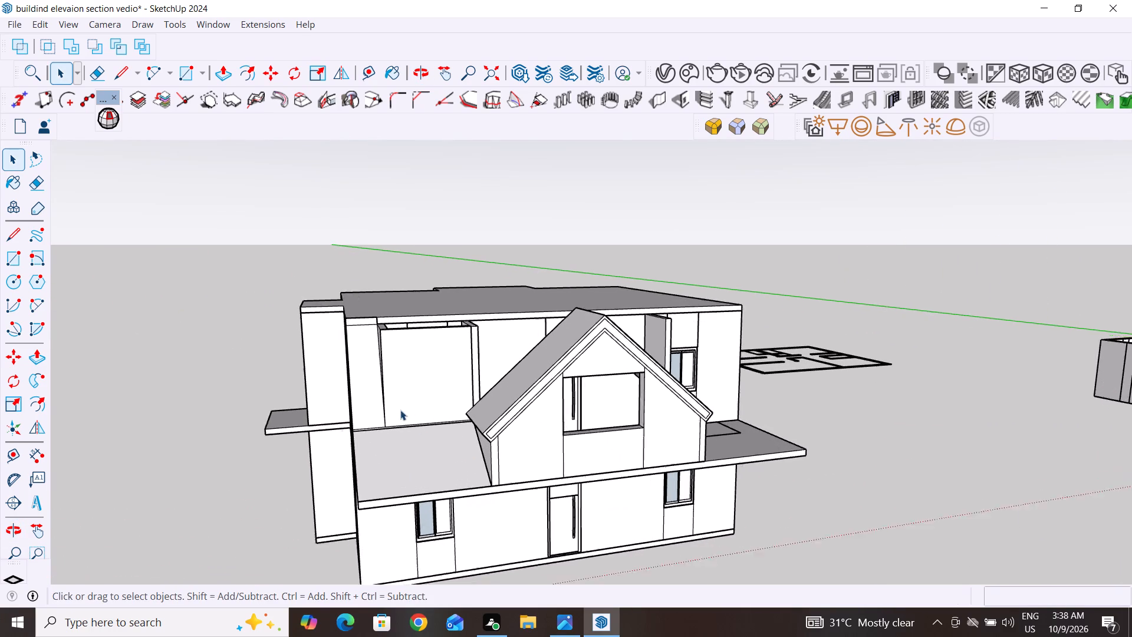
pyautogui.scroll(4, 412, 407)
pyautogui.moveTo(436, 433); pyautogui.dragTo(400, 423, button='middle')
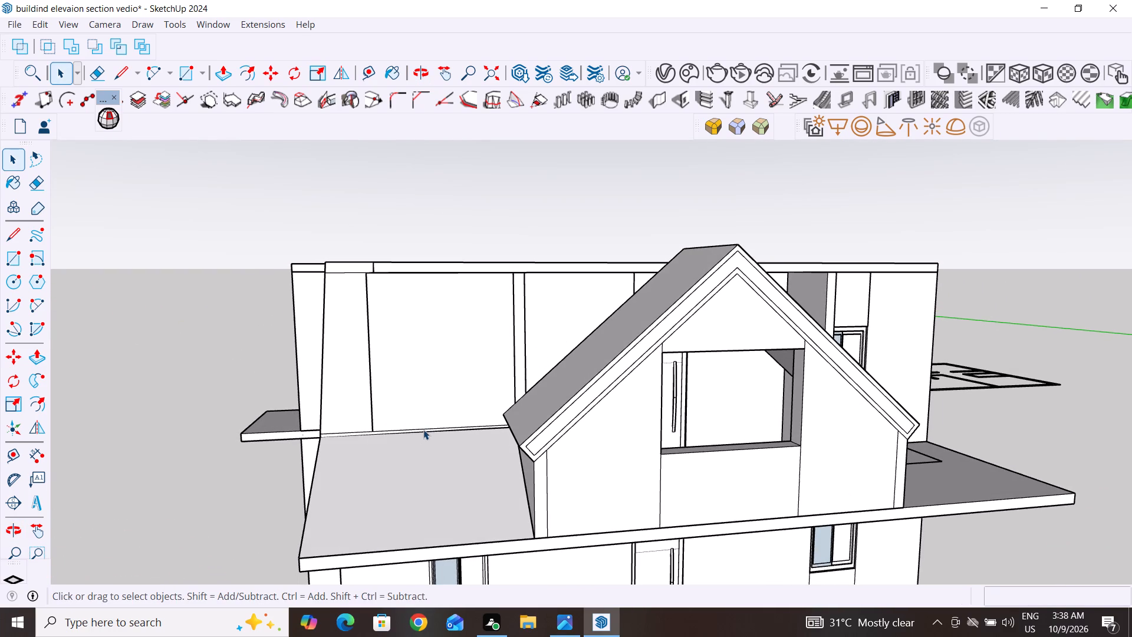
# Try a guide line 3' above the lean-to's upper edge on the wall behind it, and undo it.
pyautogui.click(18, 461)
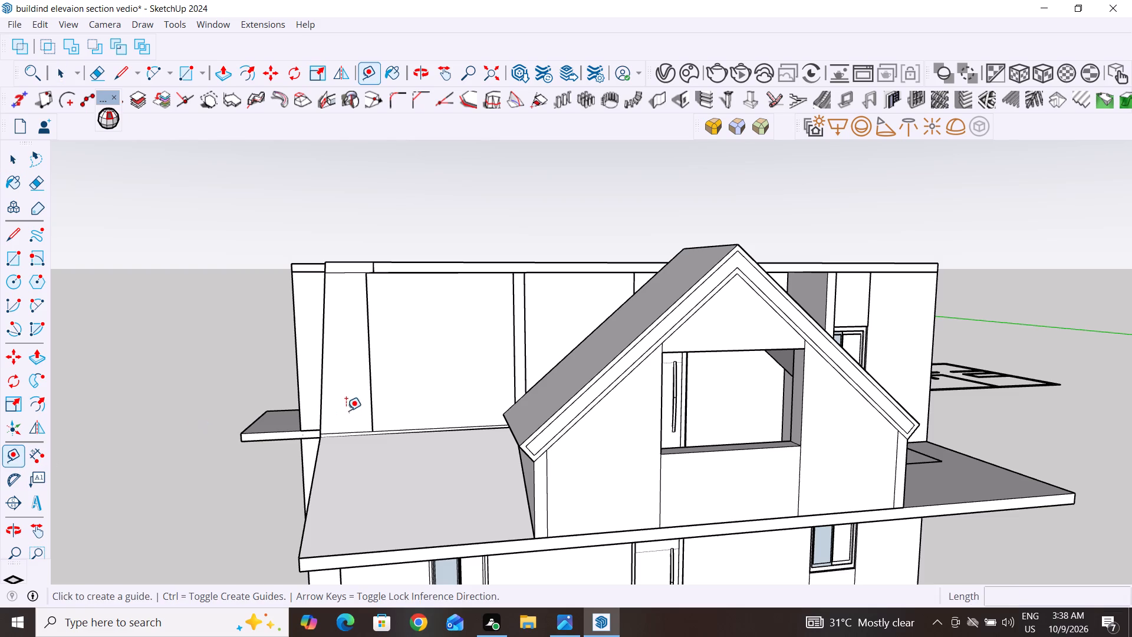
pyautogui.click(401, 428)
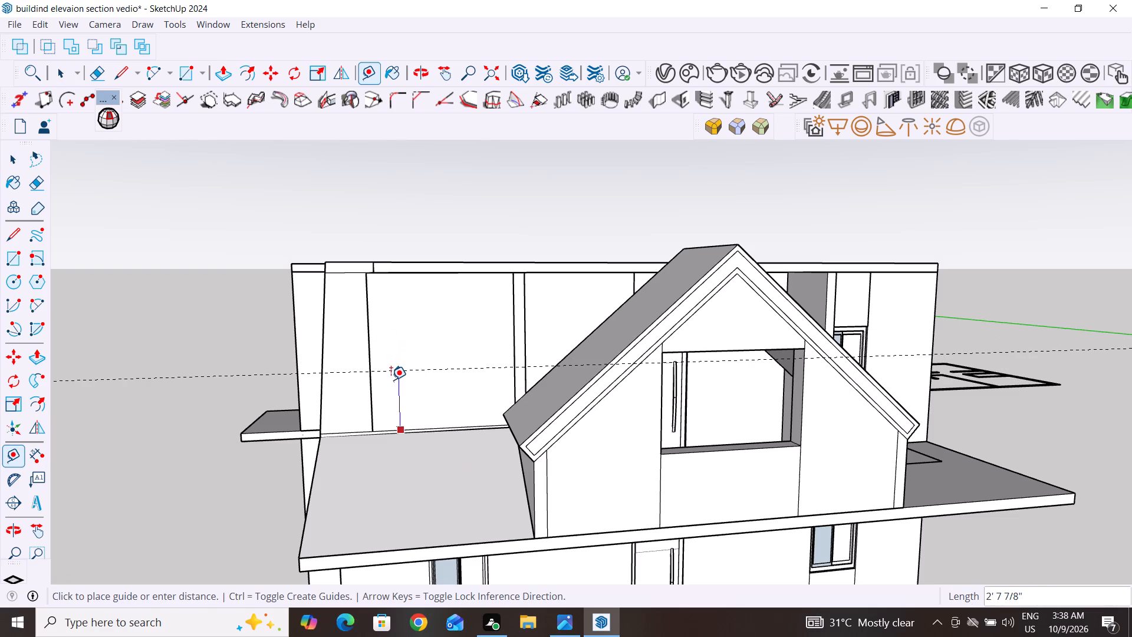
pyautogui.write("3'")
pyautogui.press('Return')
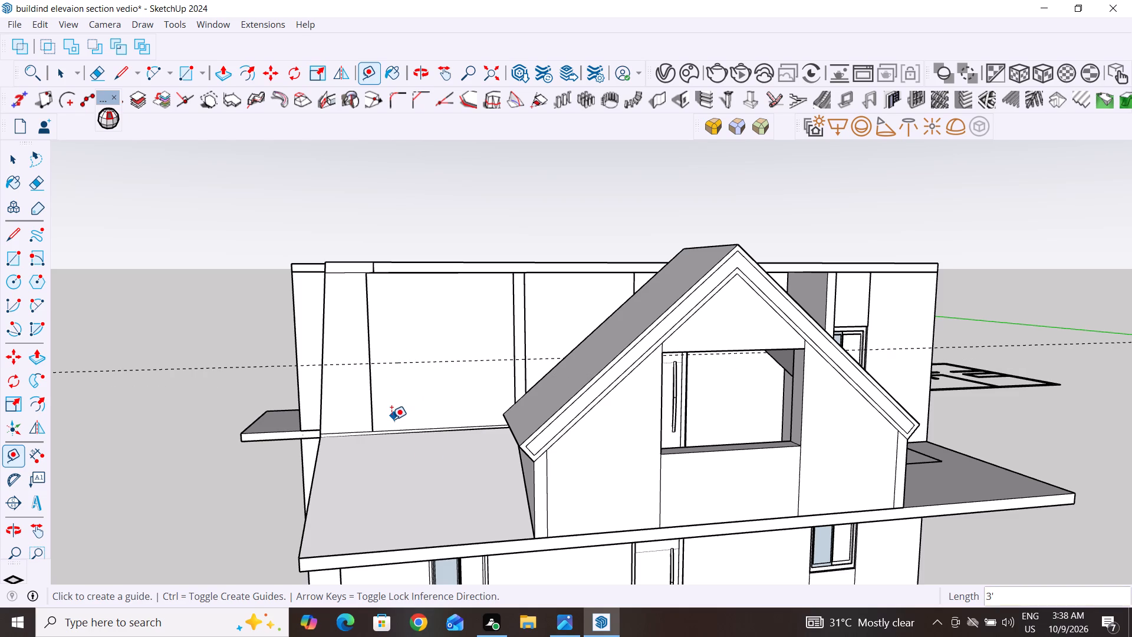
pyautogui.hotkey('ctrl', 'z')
# Place a guide line 33' from the top edge of the upper-floor wall behind the lean-to.
pyautogui.scroll(-4, 393, 378)
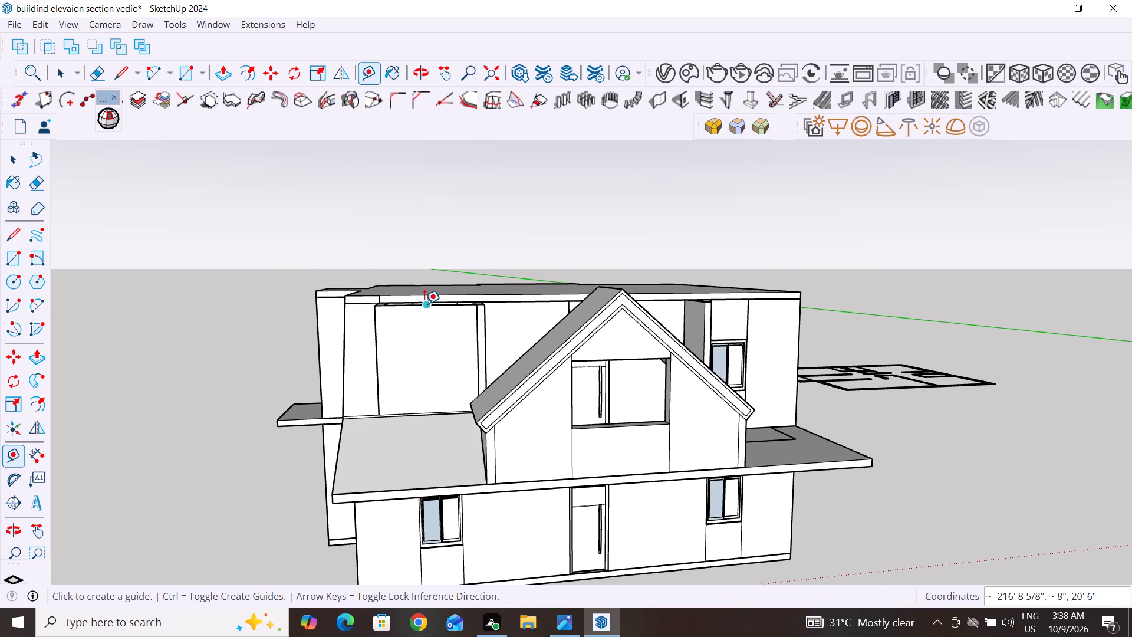
pyautogui.click(424, 304)
pyautogui.write("33'")
pyautogui.press('Return')
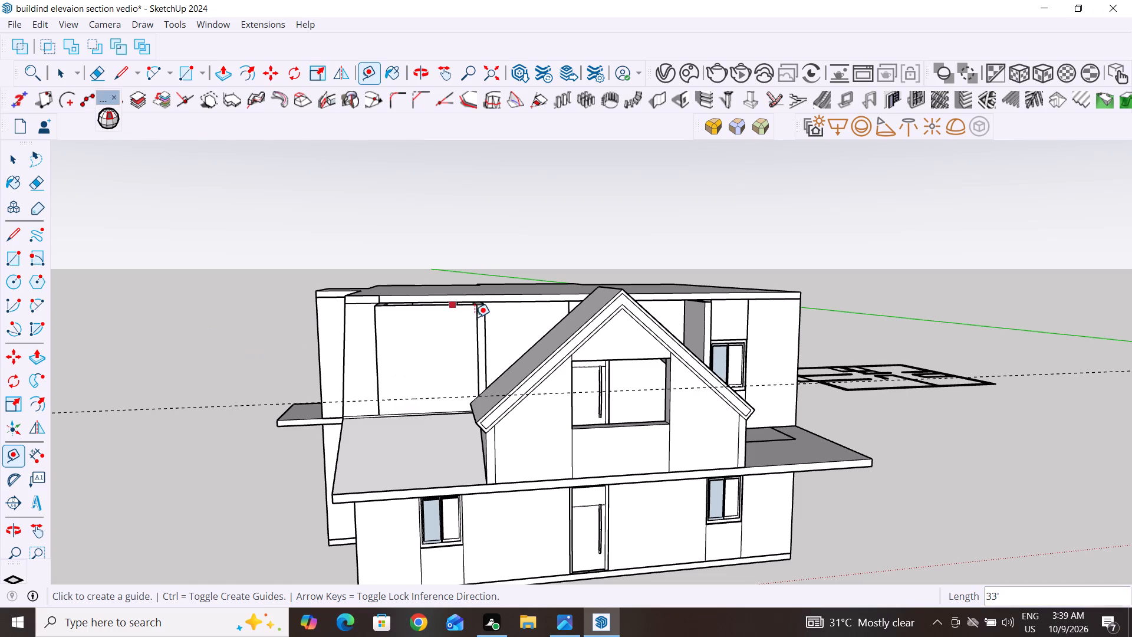
# Place a guide line 3' below the top edge of the upper-floor wall behind the lean-to.
pyautogui.moveTo(482, 280); pyautogui.dragTo(695, 310, button='middle')
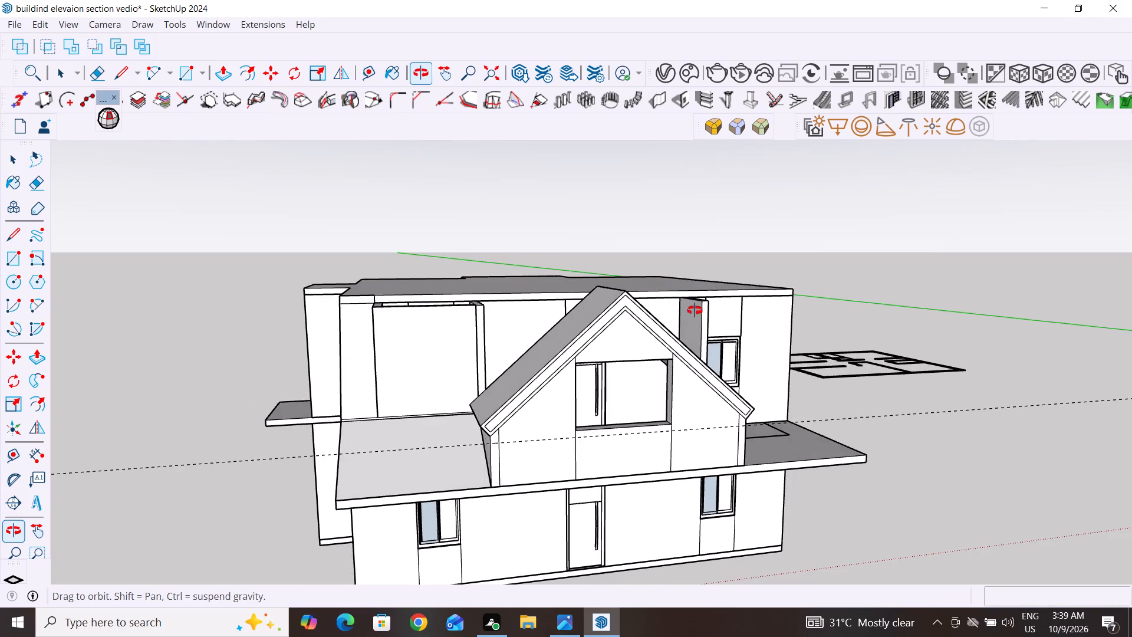
pyautogui.moveTo(695, 310); pyautogui.dragTo(696, 315, button='middle')
pyautogui.scroll(2, 452, 457)
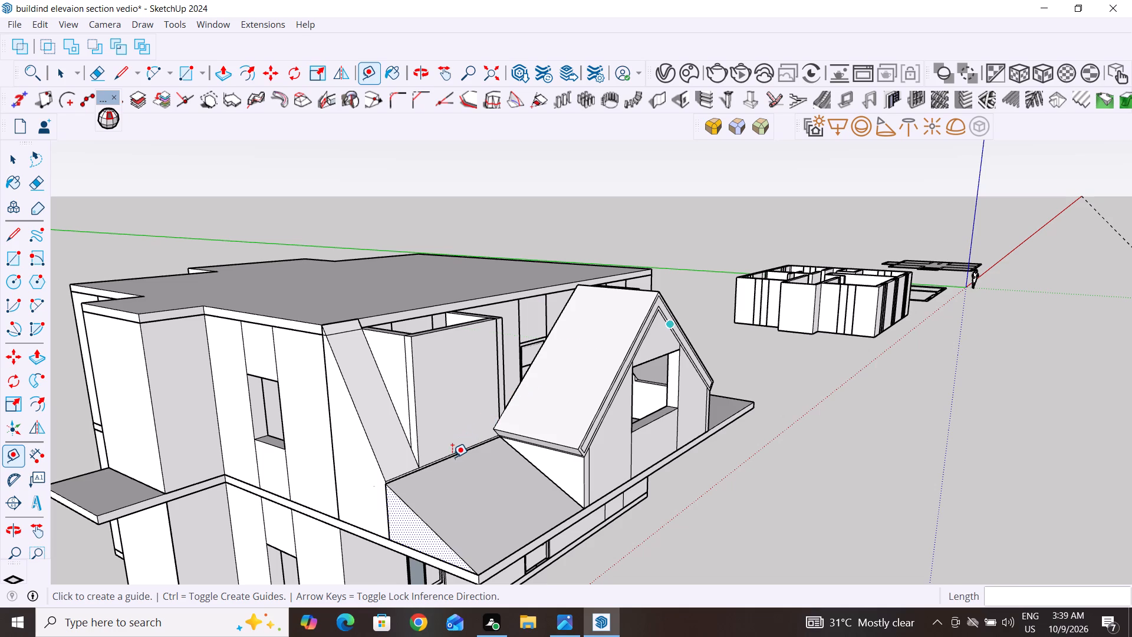
pyautogui.scroll(7, 452, 457)
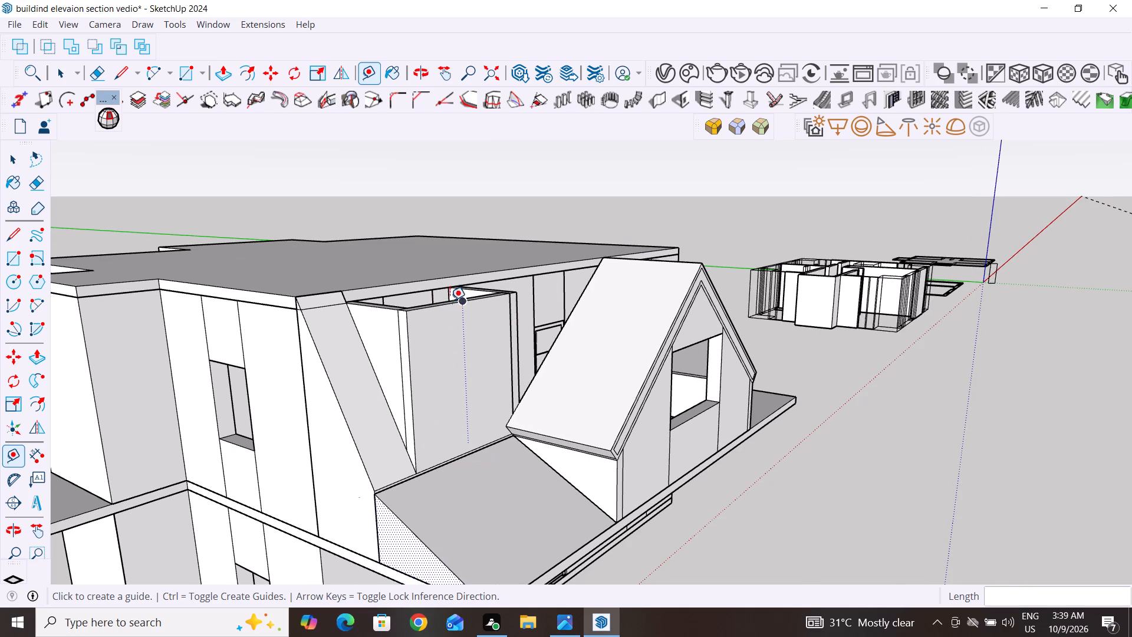
pyautogui.click(450, 304)
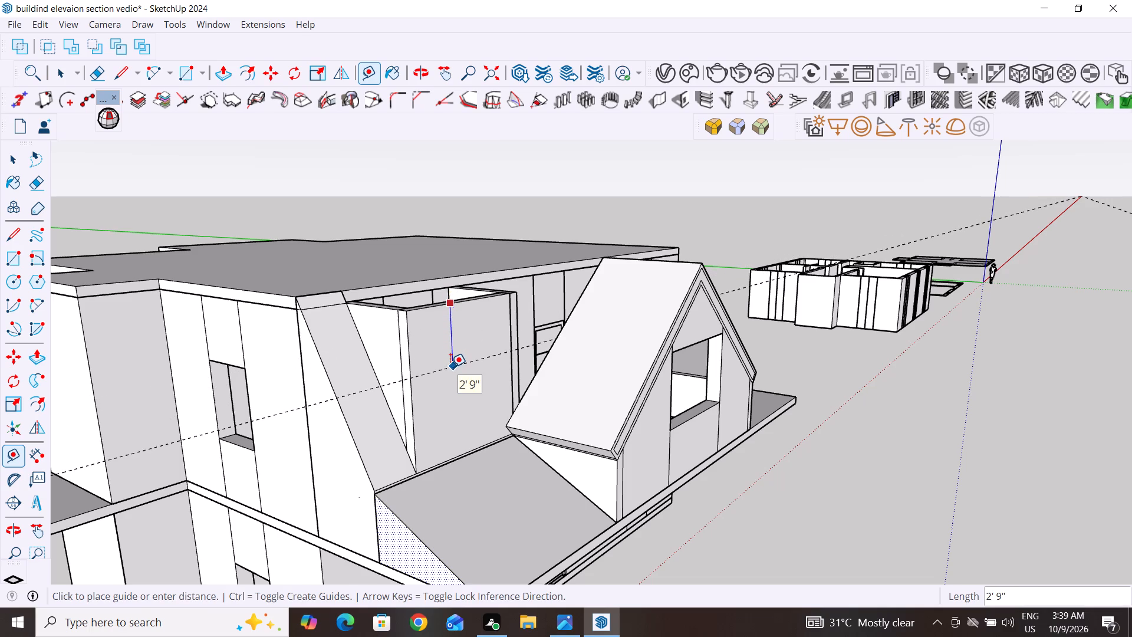
pyautogui.write("3'")
pyautogui.press('Return')
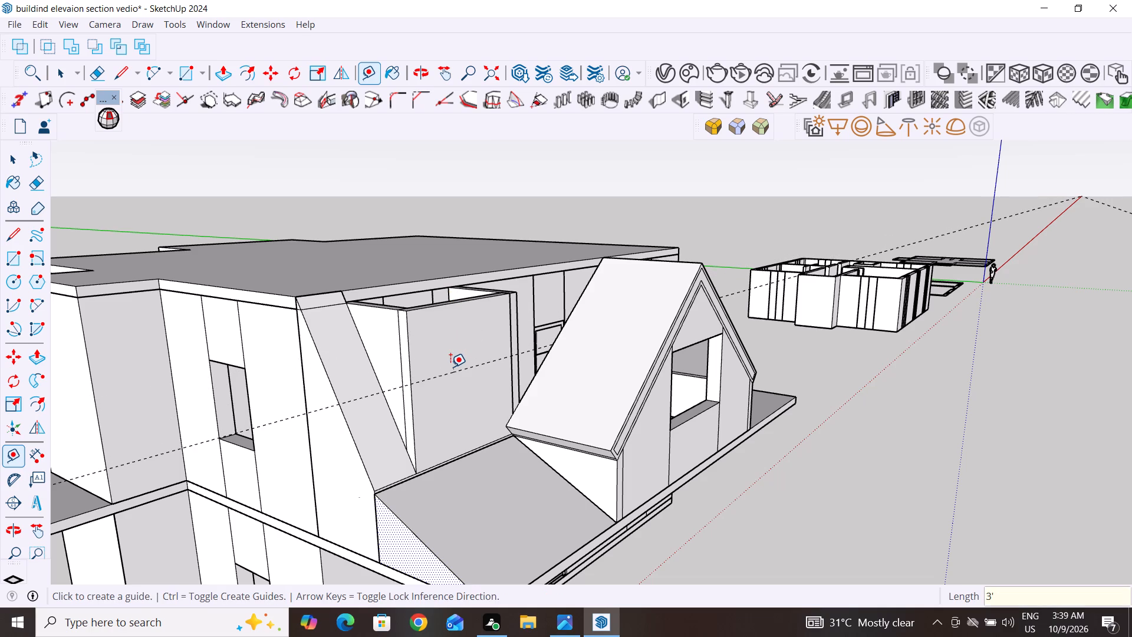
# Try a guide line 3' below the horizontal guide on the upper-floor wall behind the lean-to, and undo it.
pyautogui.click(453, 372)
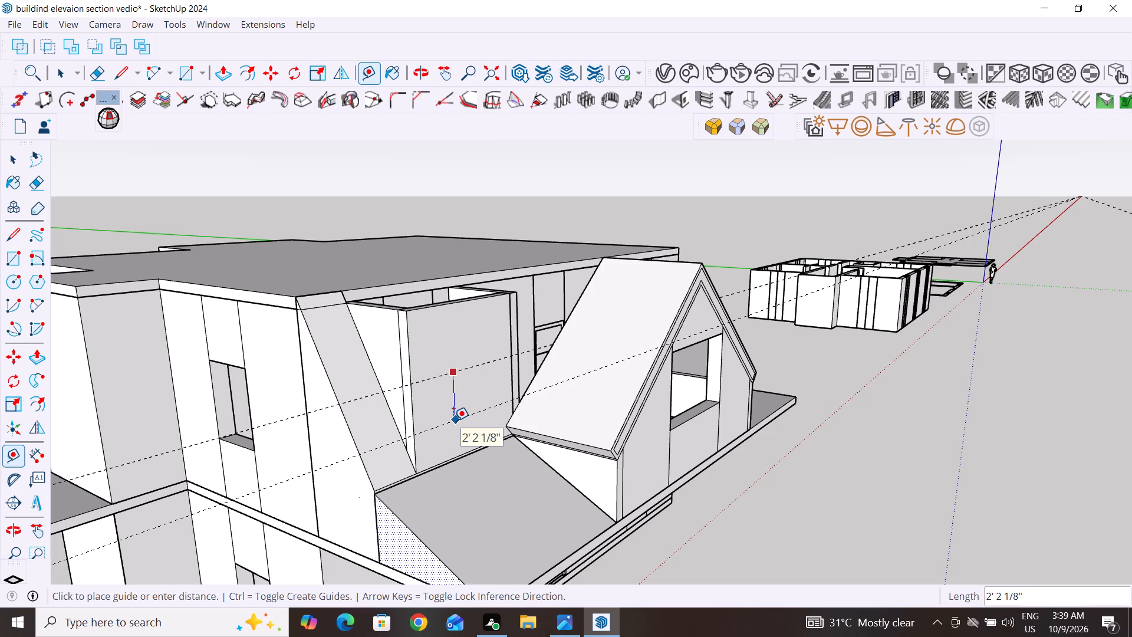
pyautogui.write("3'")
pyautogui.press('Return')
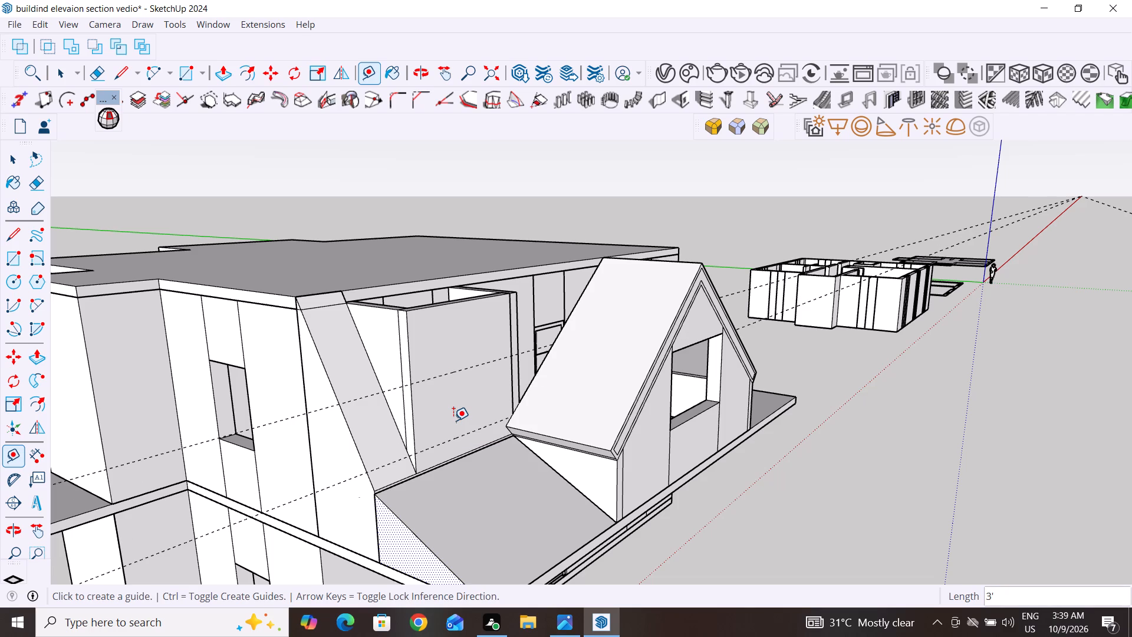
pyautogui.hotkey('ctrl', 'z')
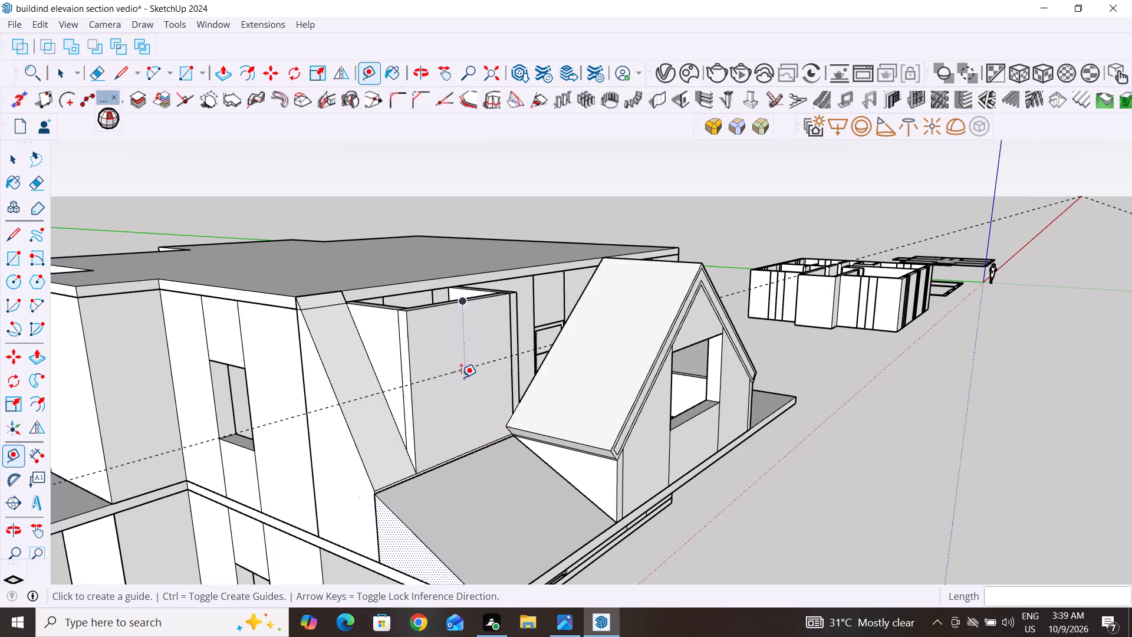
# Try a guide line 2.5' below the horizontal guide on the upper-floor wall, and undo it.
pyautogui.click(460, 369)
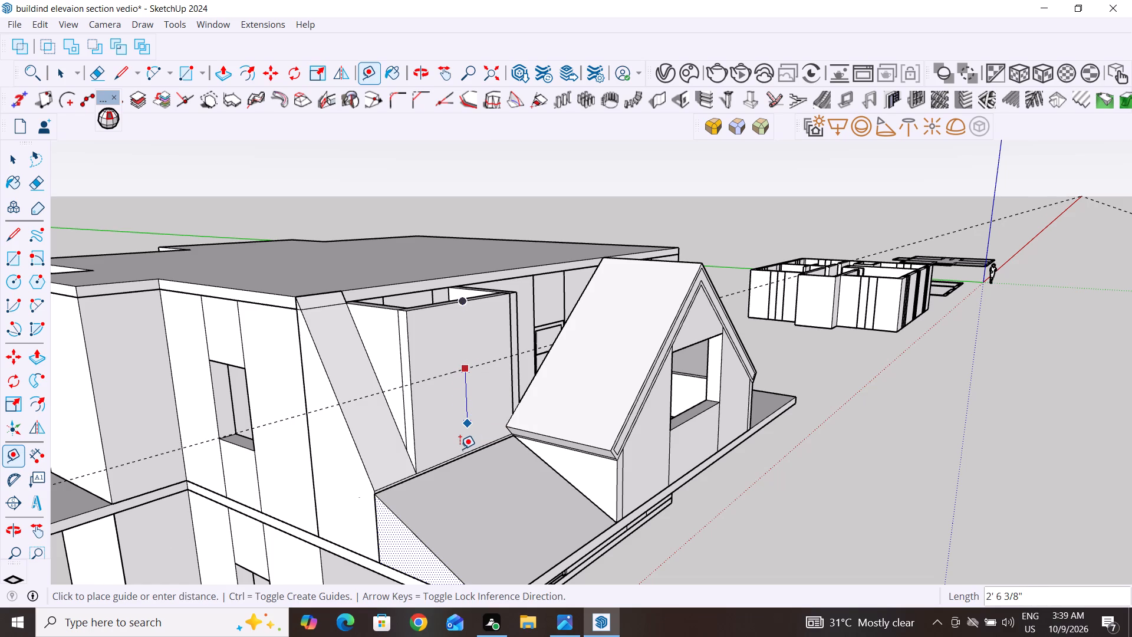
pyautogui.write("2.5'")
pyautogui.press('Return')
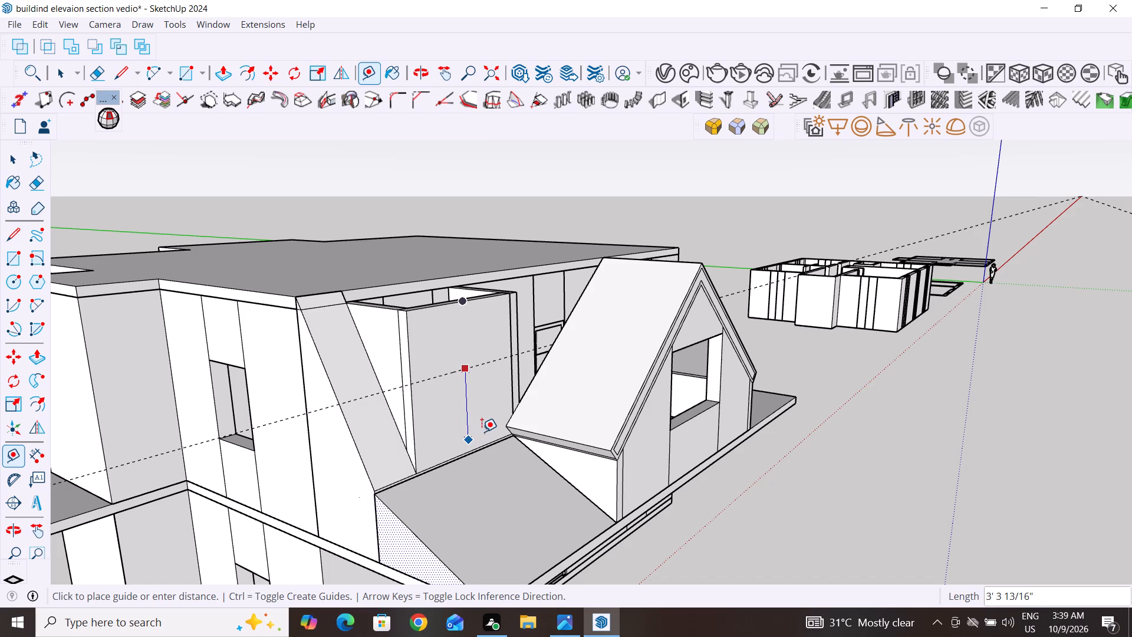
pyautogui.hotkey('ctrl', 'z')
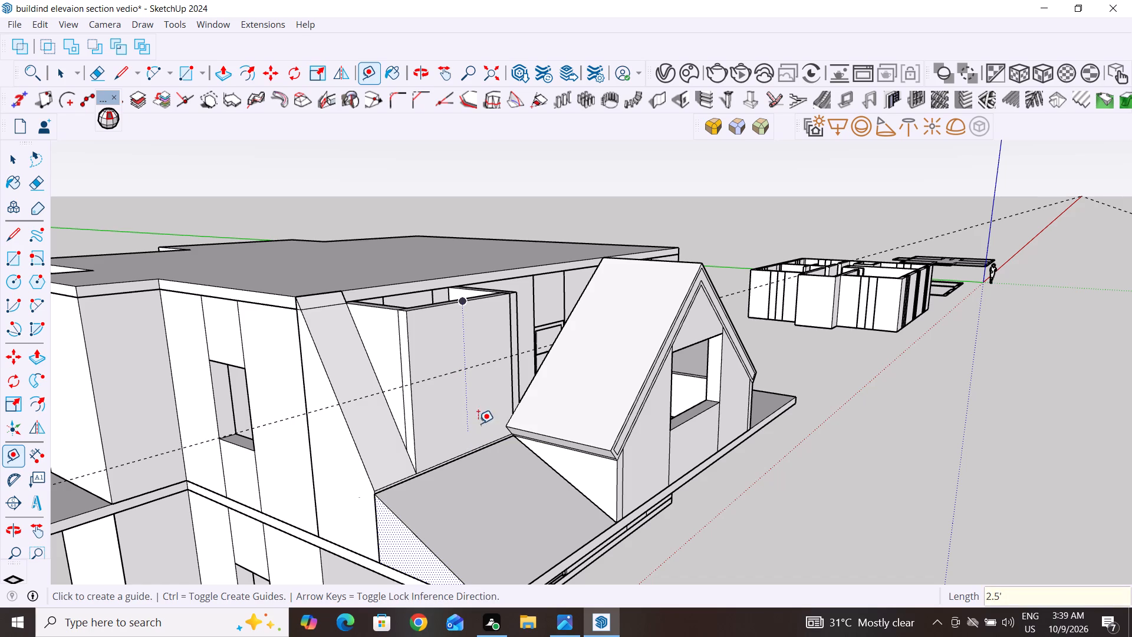
# Place a guide line 2.5' below the horizontal guide on the upper-floor wall behind the lean-to.
pyautogui.click(21, 161)
pyautogui.click(223, 152)
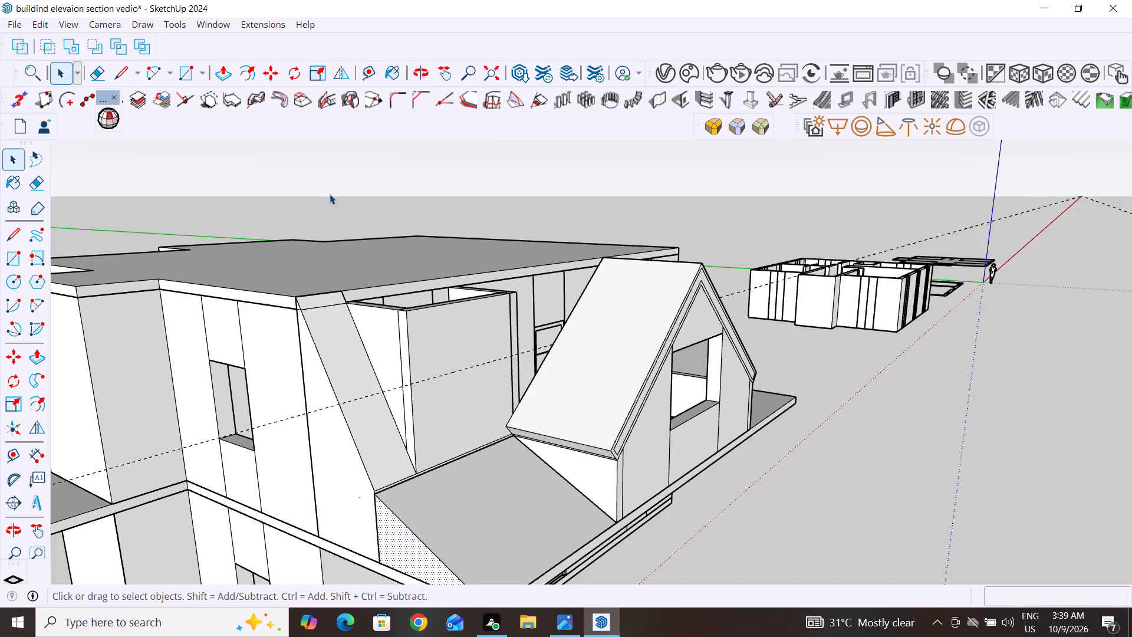
pyautogui.scroll(-4, 539, 403)
pyautogui.moveTo(543, 422); pyautogui.dragTo(507, 321, button='middle')
pyautogui.scroll(8, 498, 351)
pyautogui.moveTo(461, 376); pyautogui.dragTo(461, 353, button='middle')
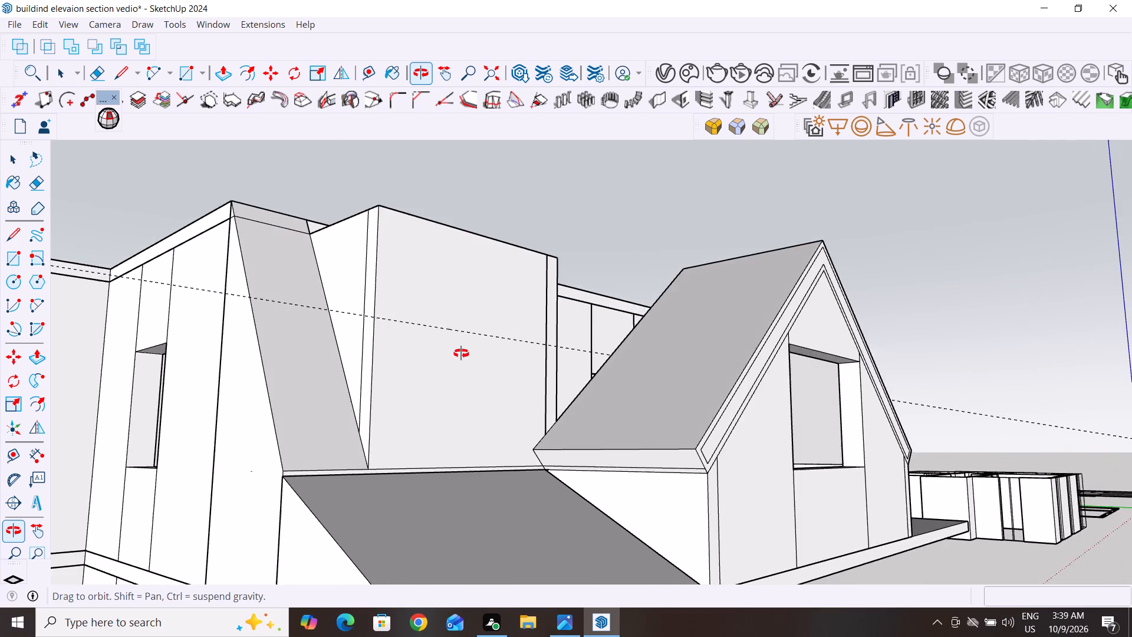
pyautogui.moveTo(461, 353); pyautogui.dragTo(456, 348, button='middle')
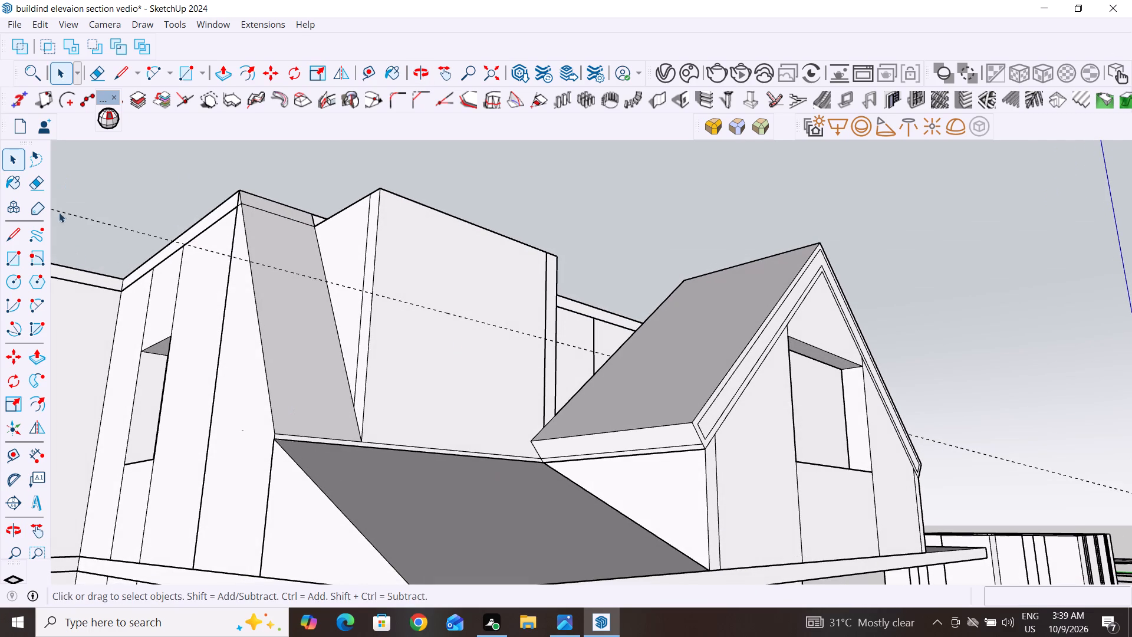
pyautogui.click(12, 452)
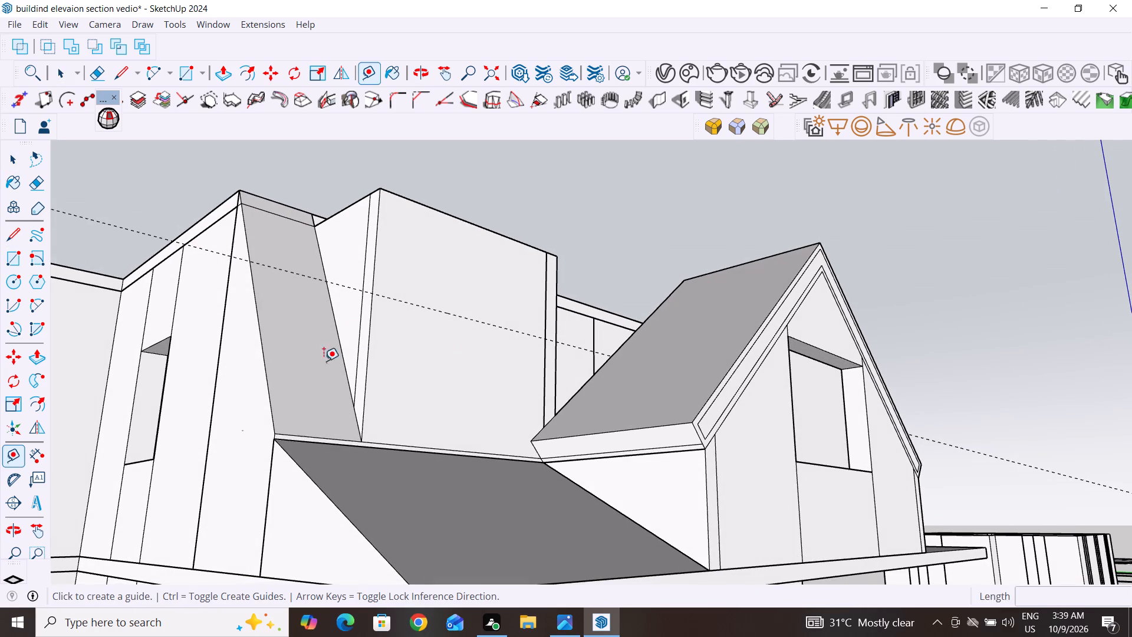
pyautogui.click(426, 307)
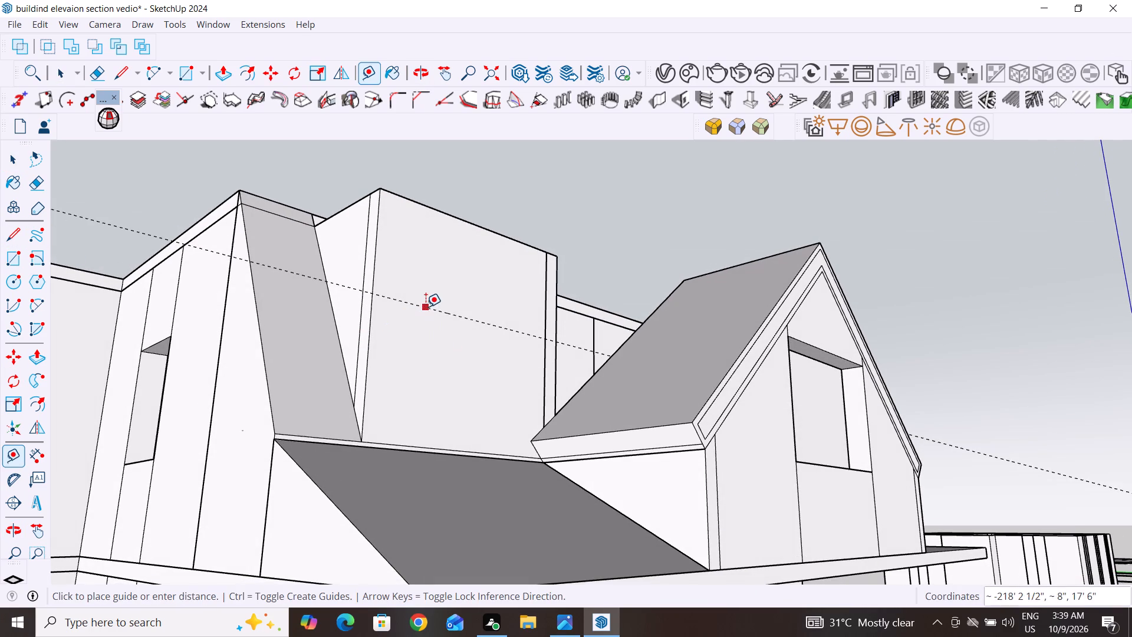
pyautogui.write("2.5'")
pyautogui.press('Return')
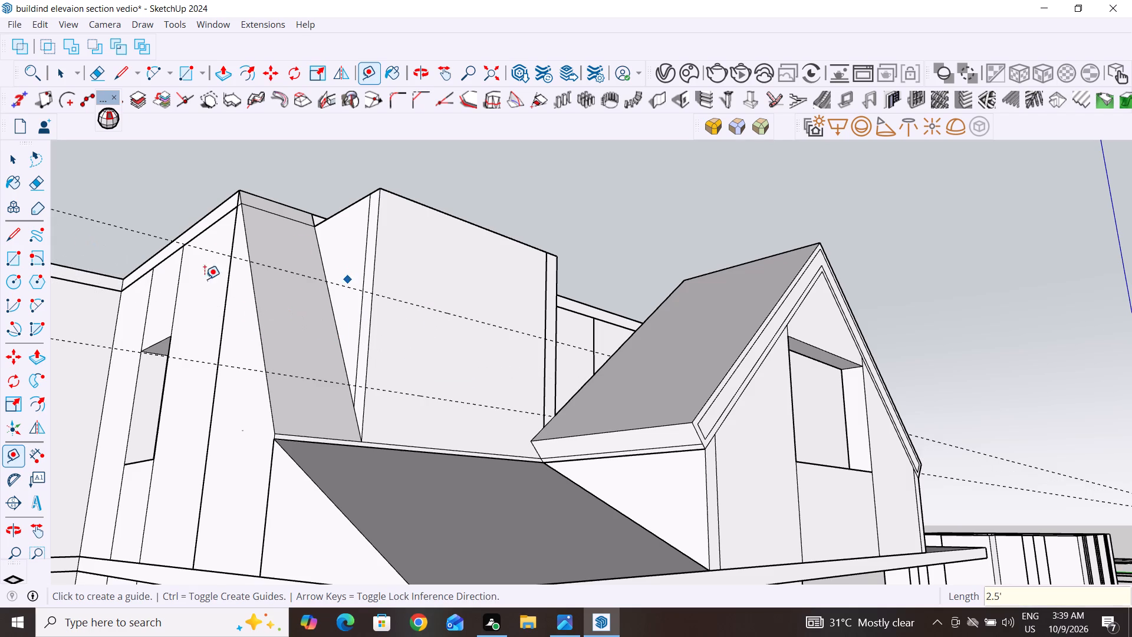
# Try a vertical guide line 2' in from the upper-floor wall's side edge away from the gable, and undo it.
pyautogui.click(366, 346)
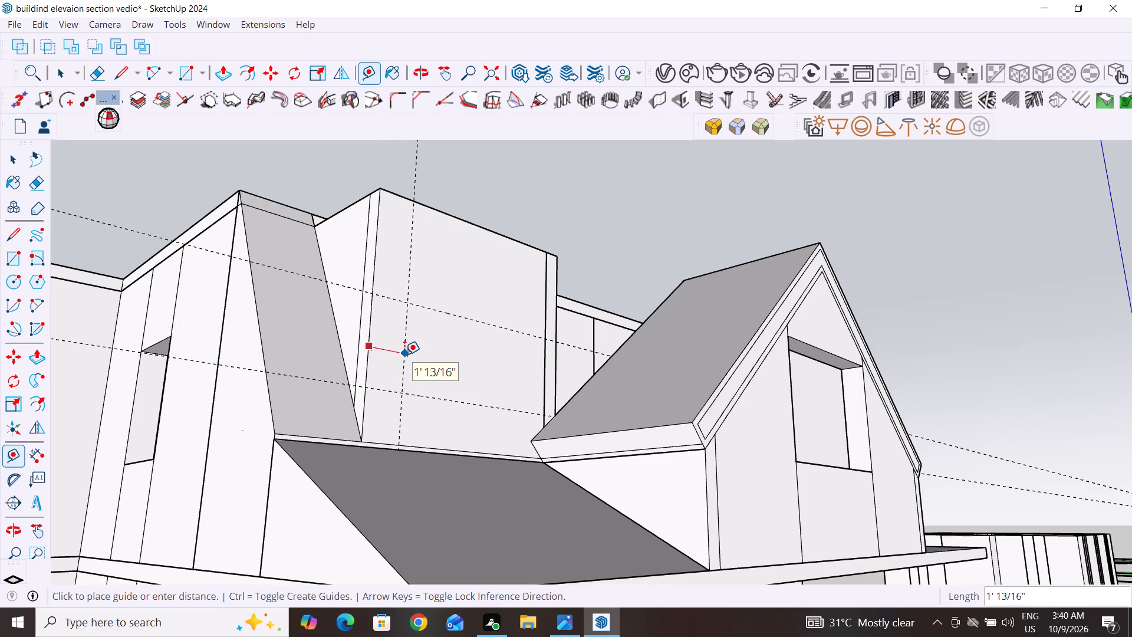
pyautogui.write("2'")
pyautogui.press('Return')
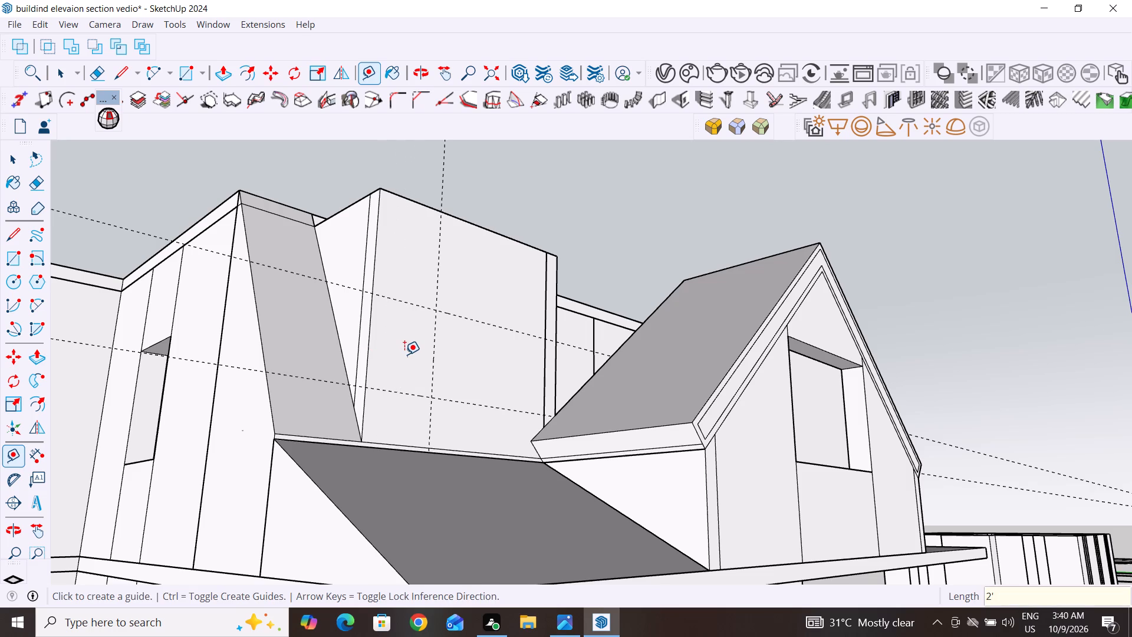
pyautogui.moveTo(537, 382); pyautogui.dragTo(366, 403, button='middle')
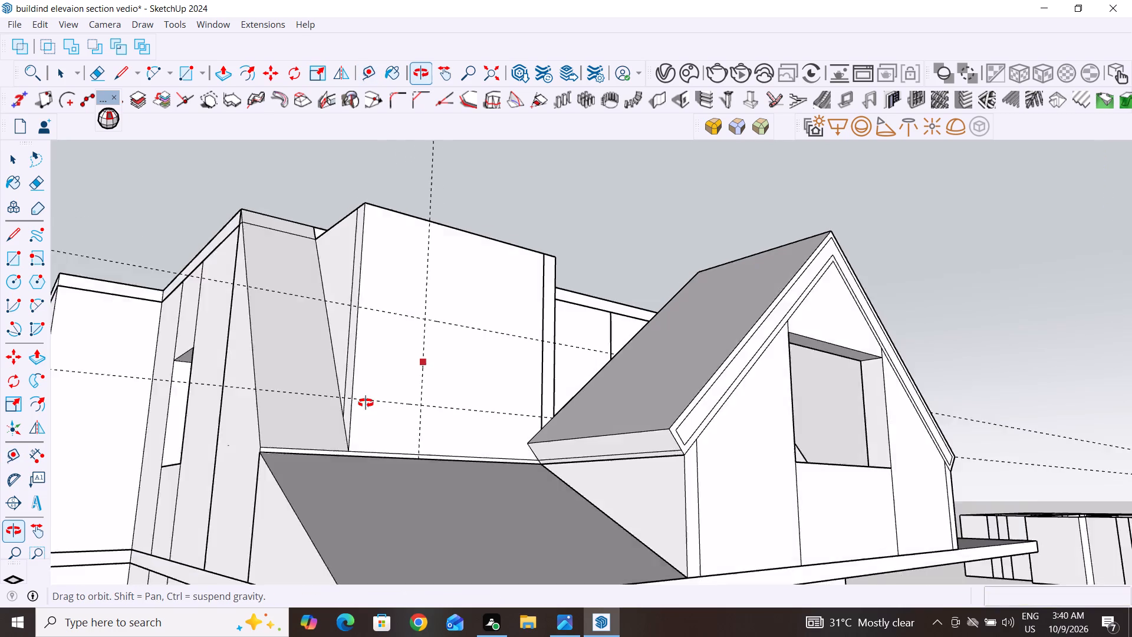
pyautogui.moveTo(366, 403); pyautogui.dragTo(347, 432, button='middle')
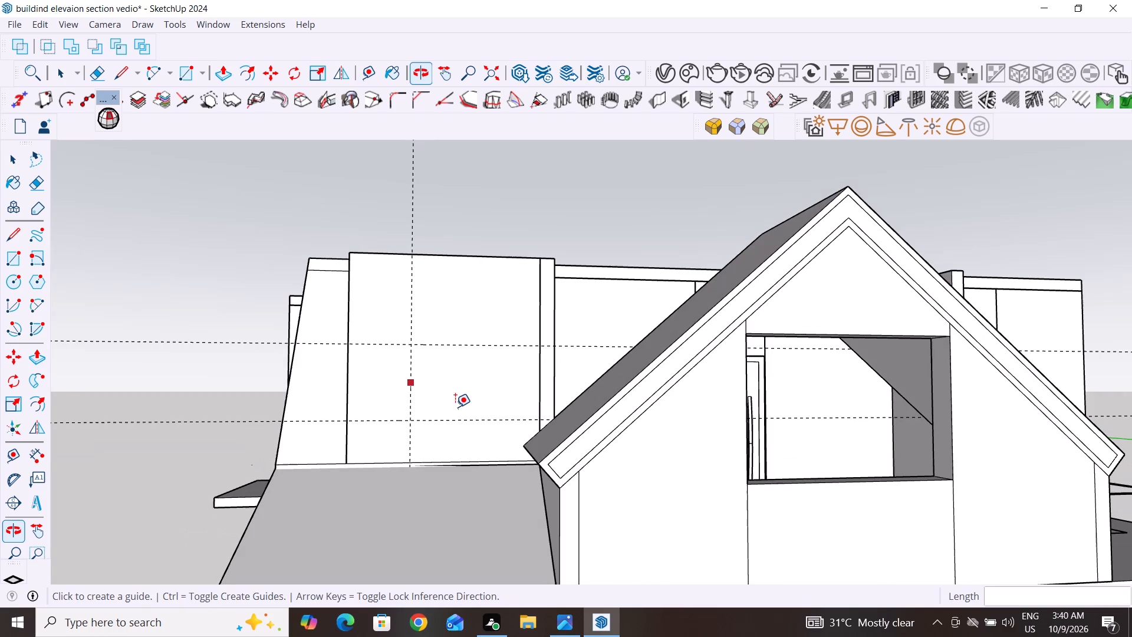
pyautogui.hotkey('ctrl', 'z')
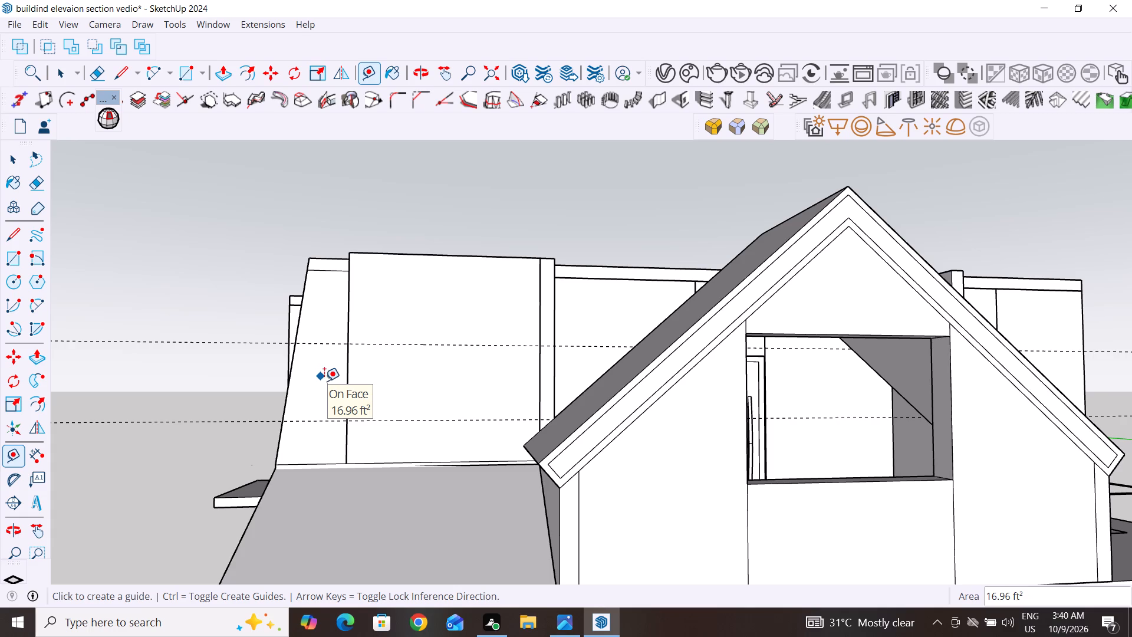
# Place a vertical guide line 1' in from the upper-floor wall's side edge away from the gable.
pyautogui.click(347, 387)
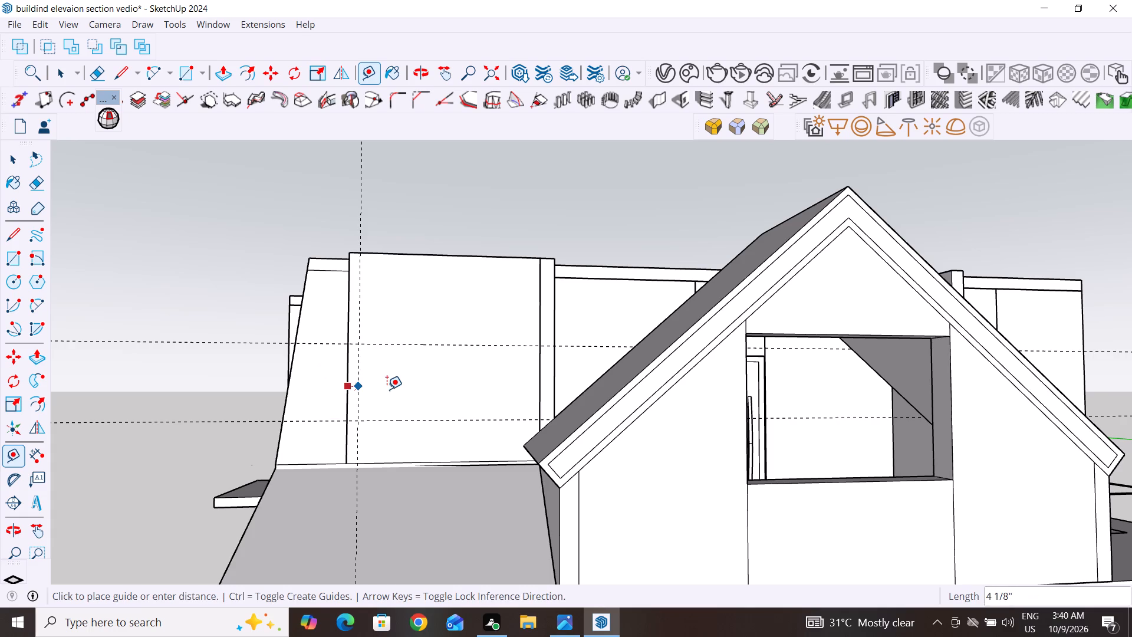
pyautogui.write("1'")
pyautogui.press('Return')
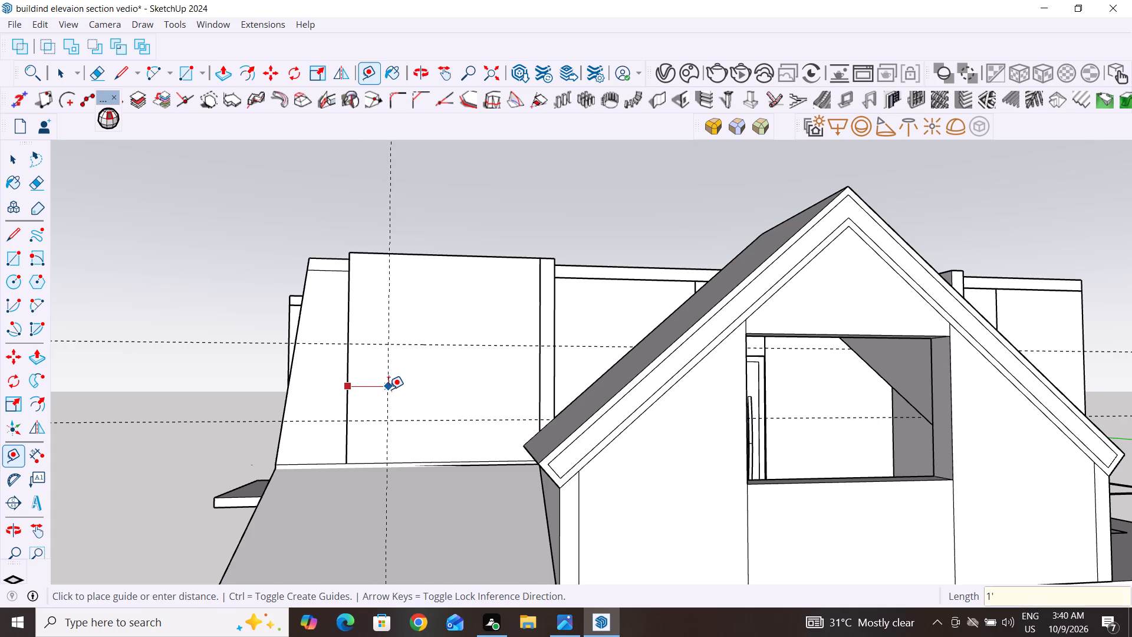
pyautogui.click(375, 387)
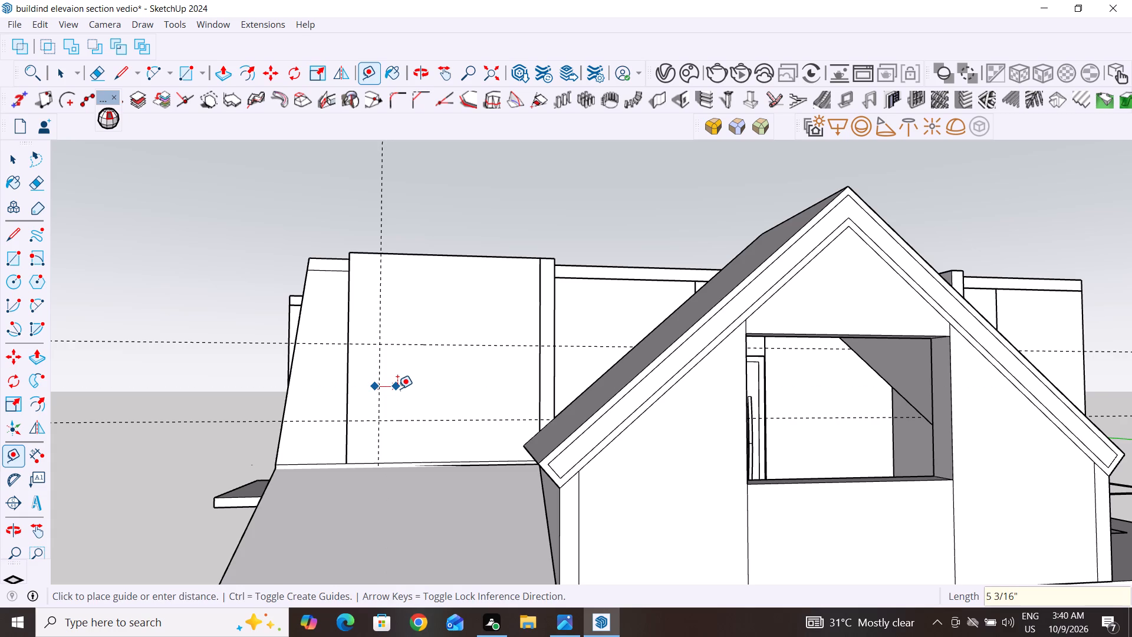
pyautogui.press('Escape')
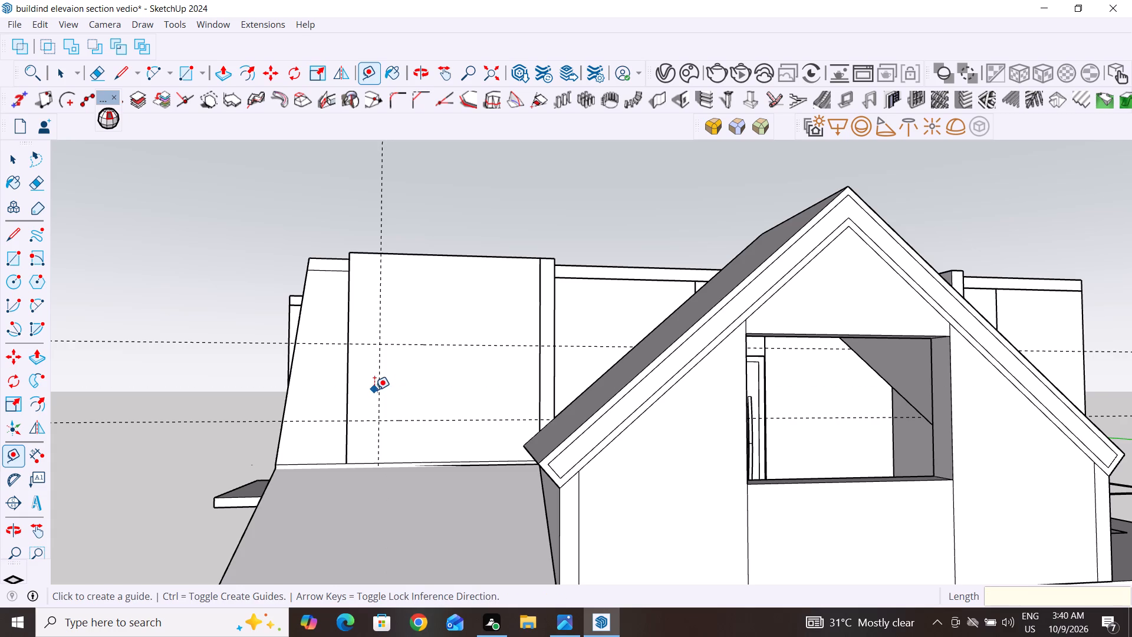
# Place a second vertical guide line 3' from the first one, on the side towards the gable.
pyautogui.click(376, 395)
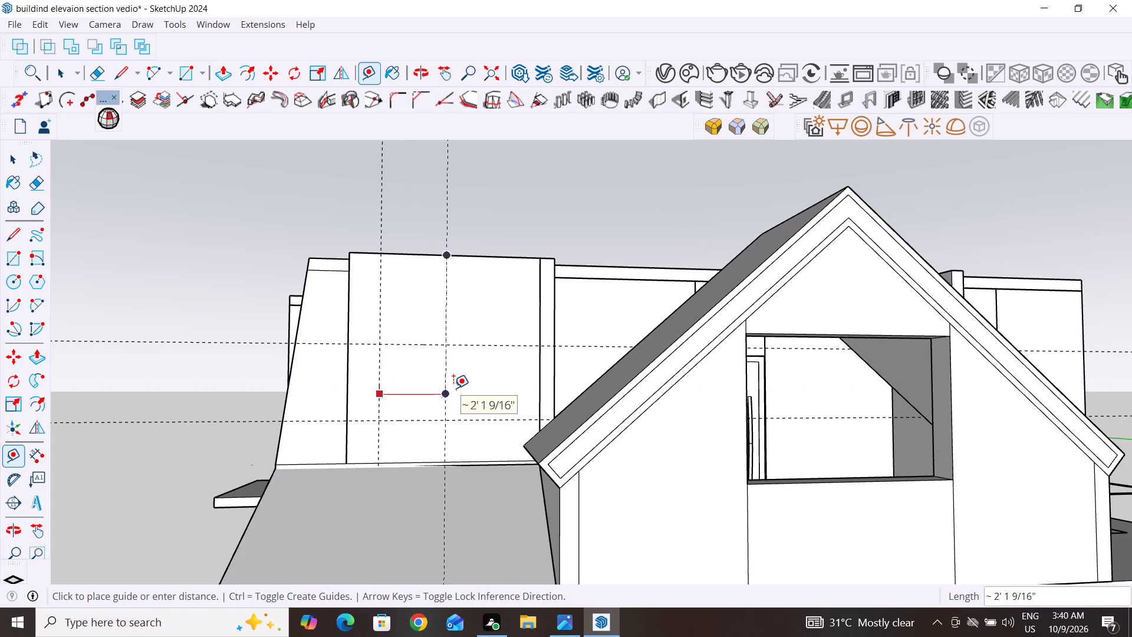
pyautogui.write("3'")
pyautogui.press('Return')
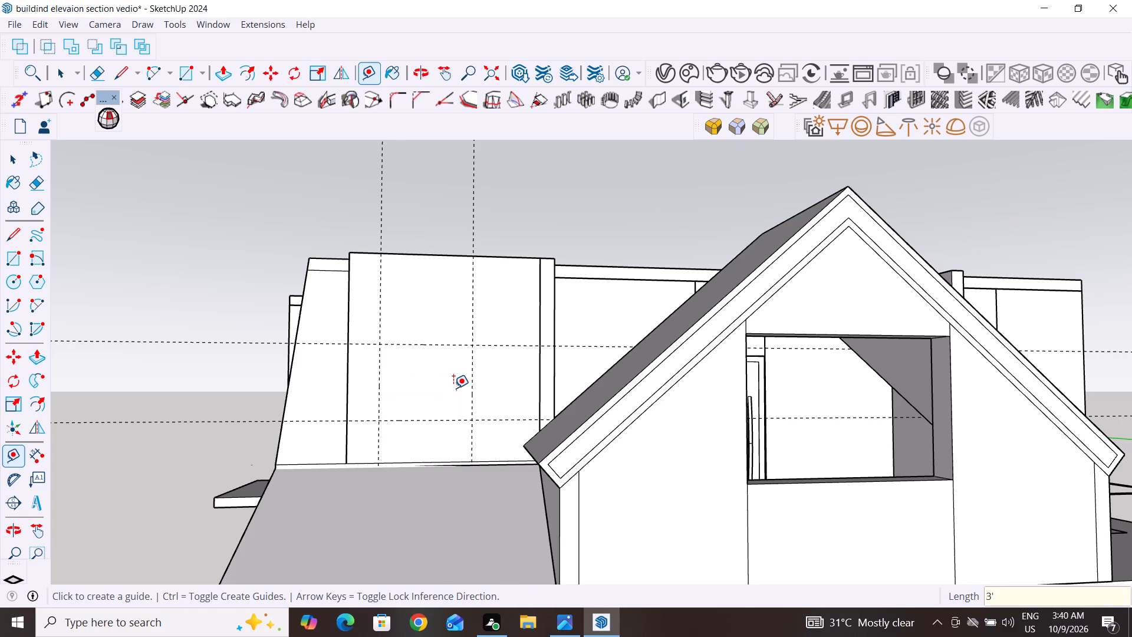
# Draw a 3' by 2'6" window rectangle on the upper-floor wall between the four guide intersections.
pyautogui.click(17, 260)
pyautogui.click(379, 344)
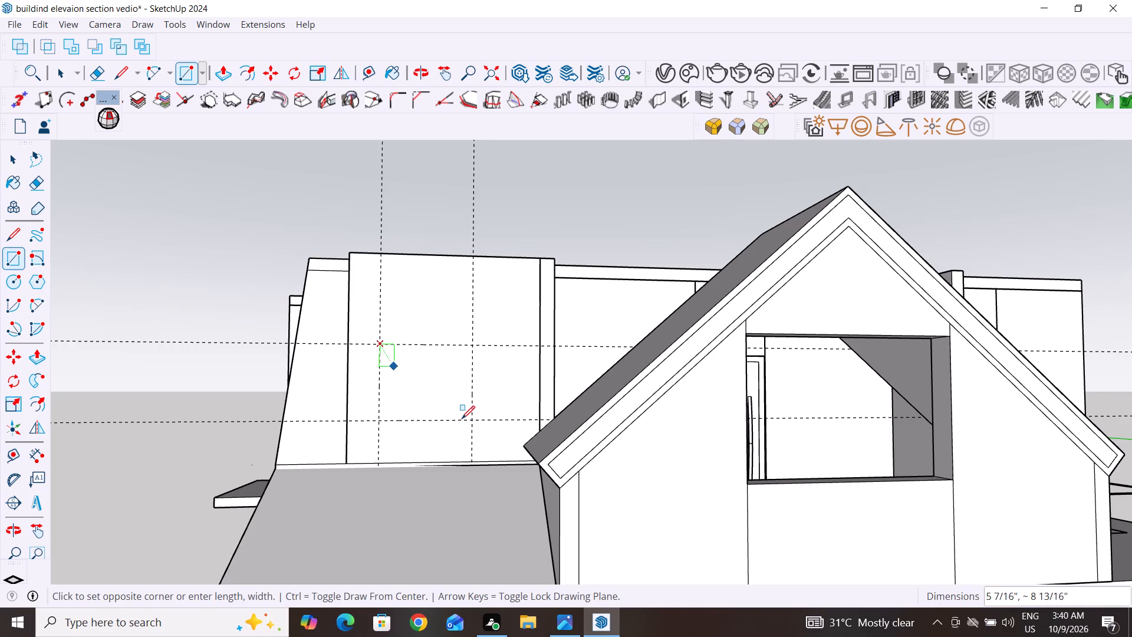
pyautogui.click(470, 419)
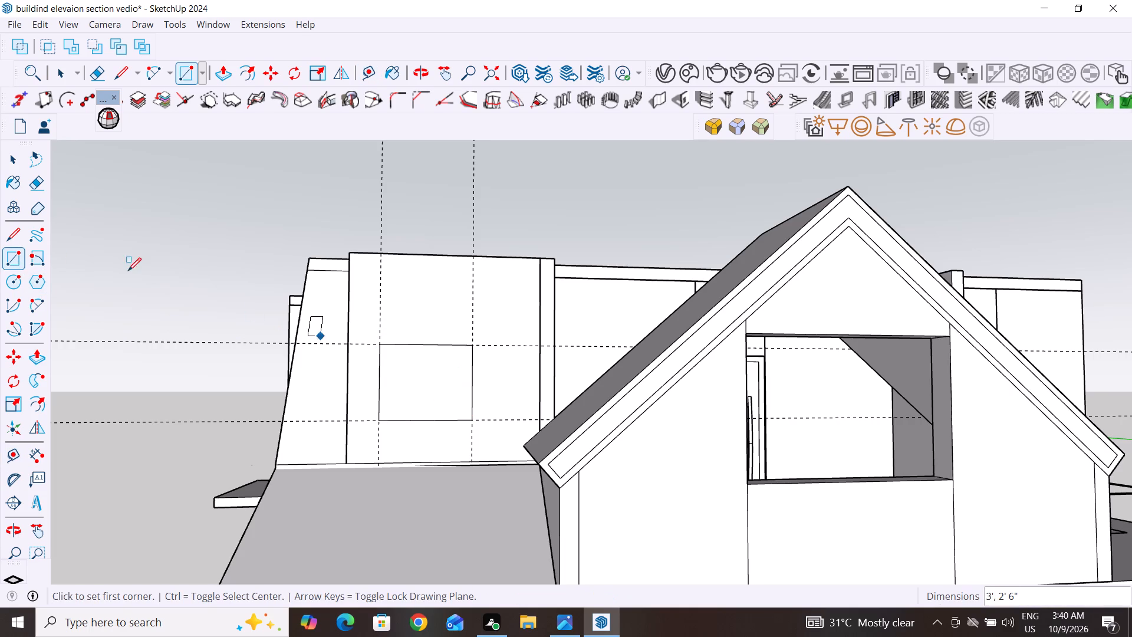
pyautogui.click(18, 166)
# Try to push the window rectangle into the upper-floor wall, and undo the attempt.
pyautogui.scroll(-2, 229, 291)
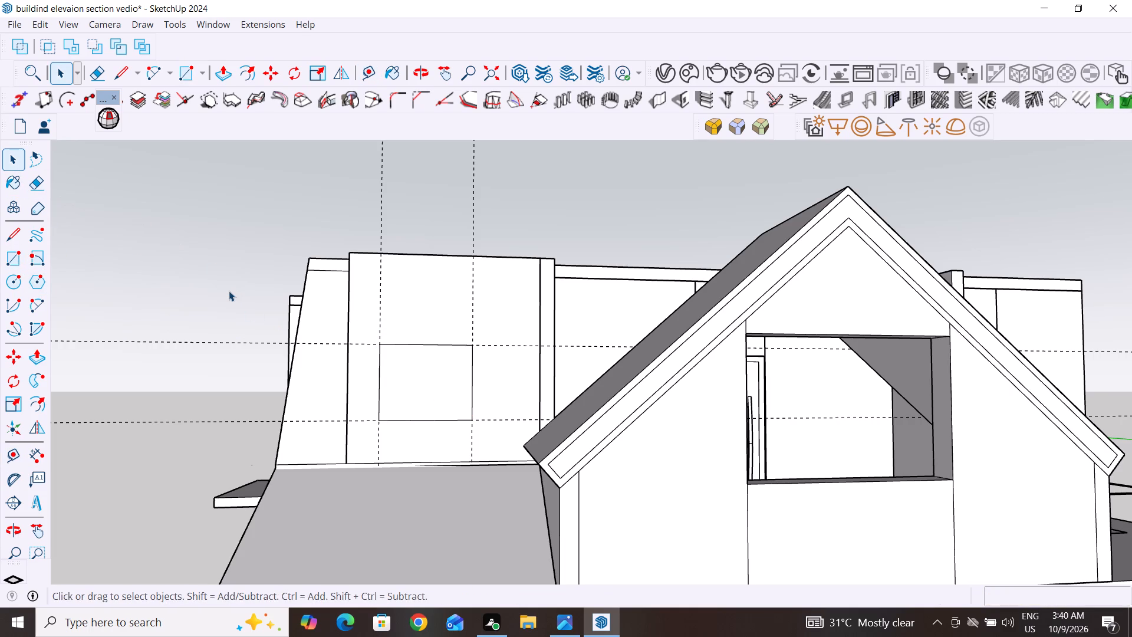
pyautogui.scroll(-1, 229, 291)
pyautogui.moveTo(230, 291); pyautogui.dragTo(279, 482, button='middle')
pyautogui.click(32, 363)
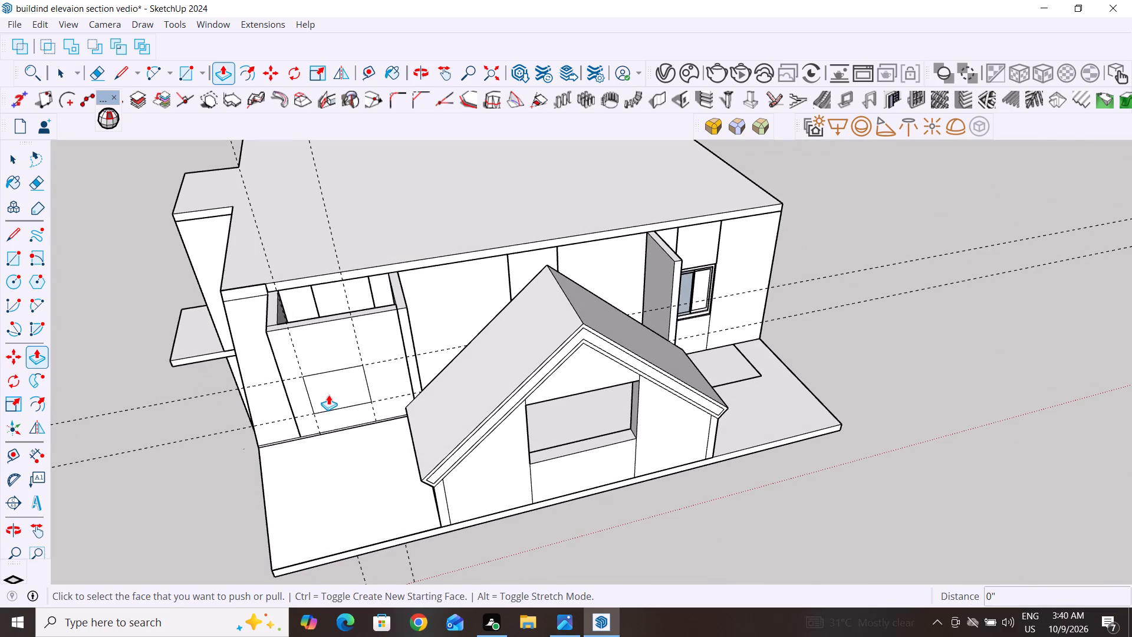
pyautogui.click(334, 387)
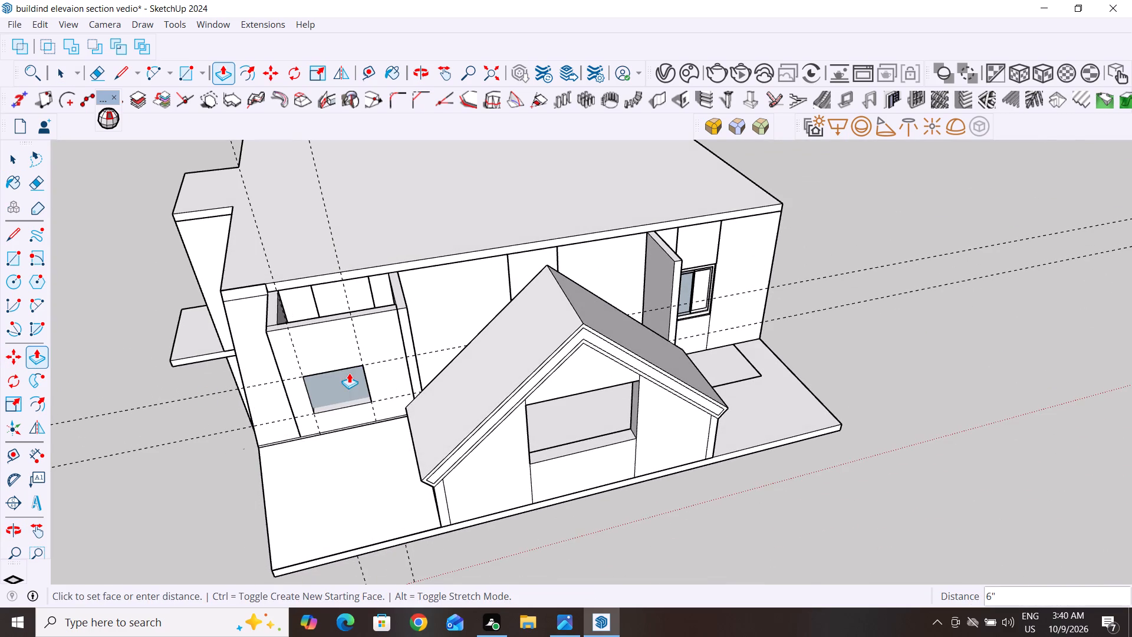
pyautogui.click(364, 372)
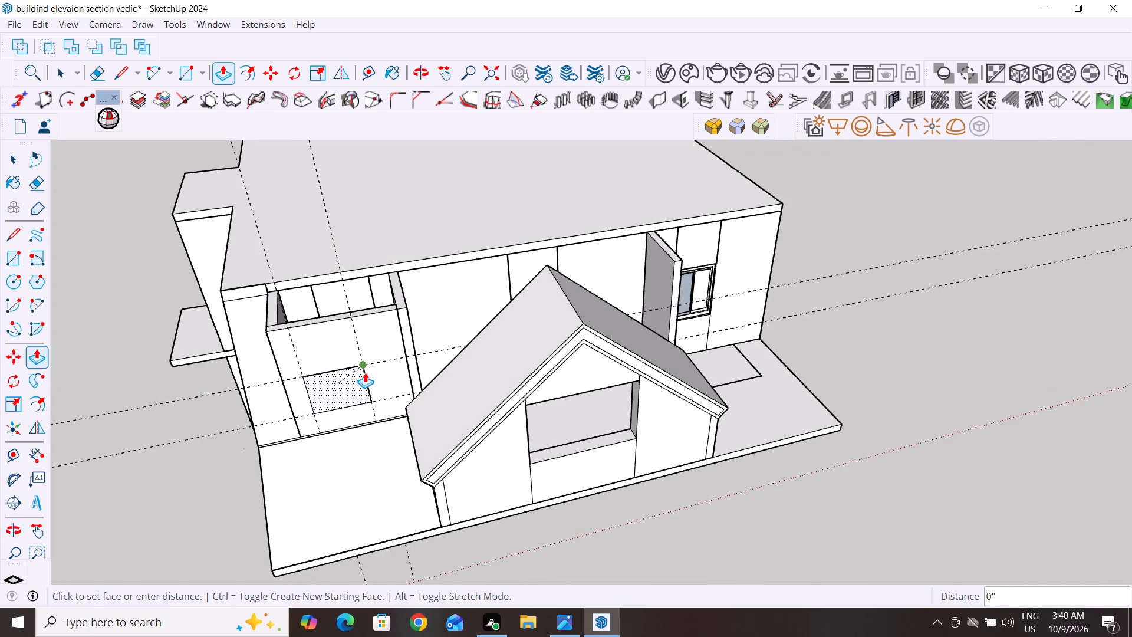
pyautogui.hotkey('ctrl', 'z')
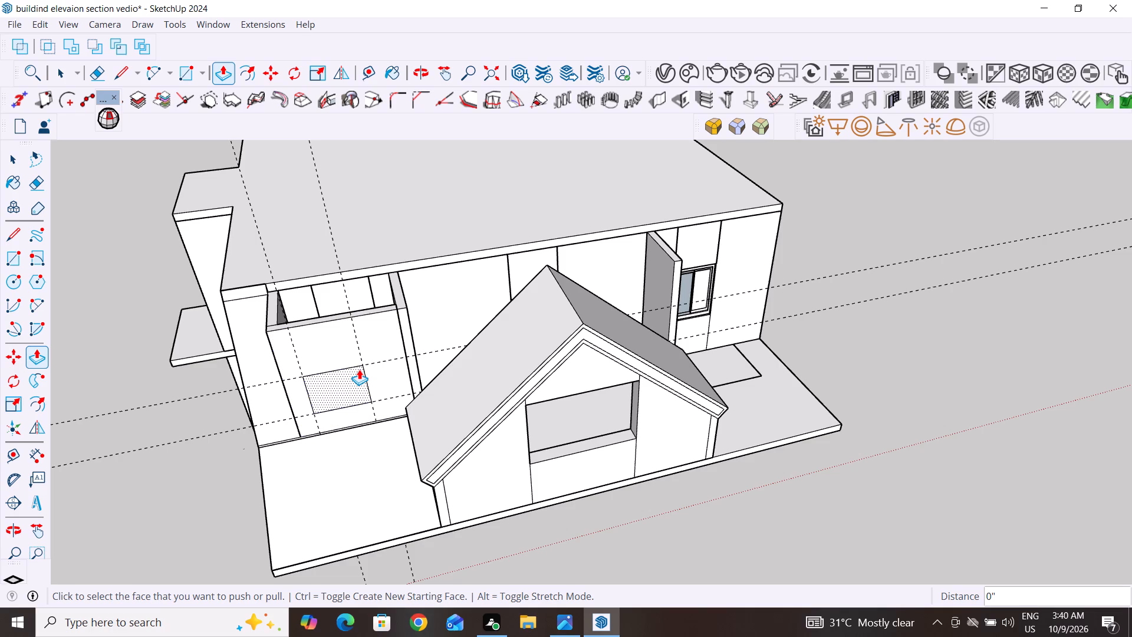
# Push the window rectangle 6" through the upper-floor wall to cut the window opening.
pyautogui.scroll(15, 337, 395)
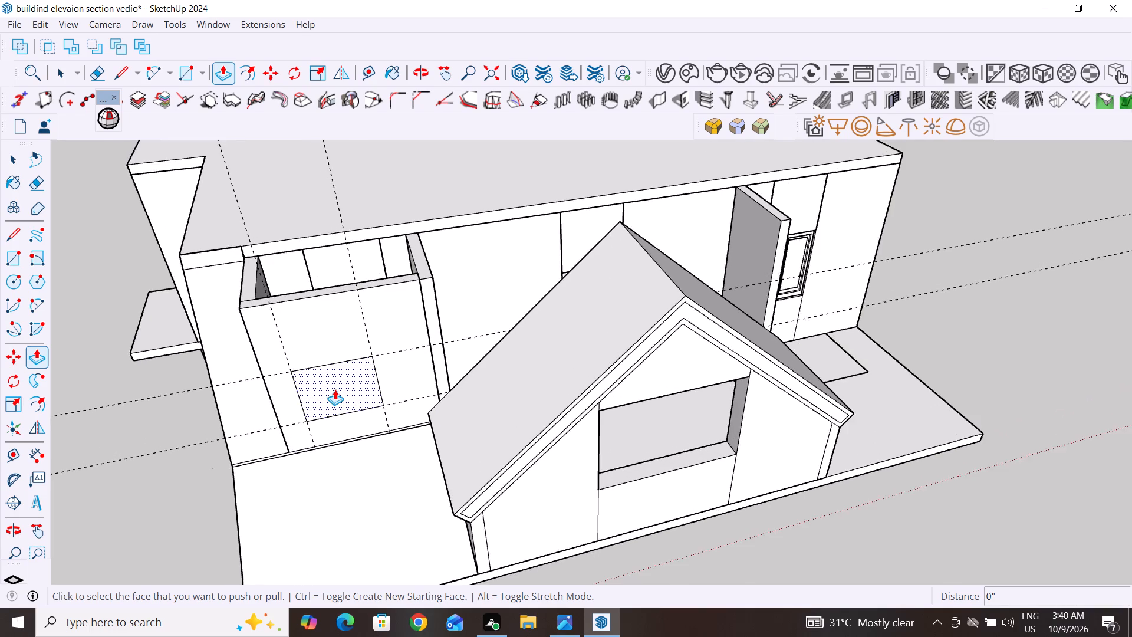
pyautogui.scroll(5, 335, 389)
pyautogui.moveTo(327, 426); pyautogui.dragTo(358, 277, button='middle')
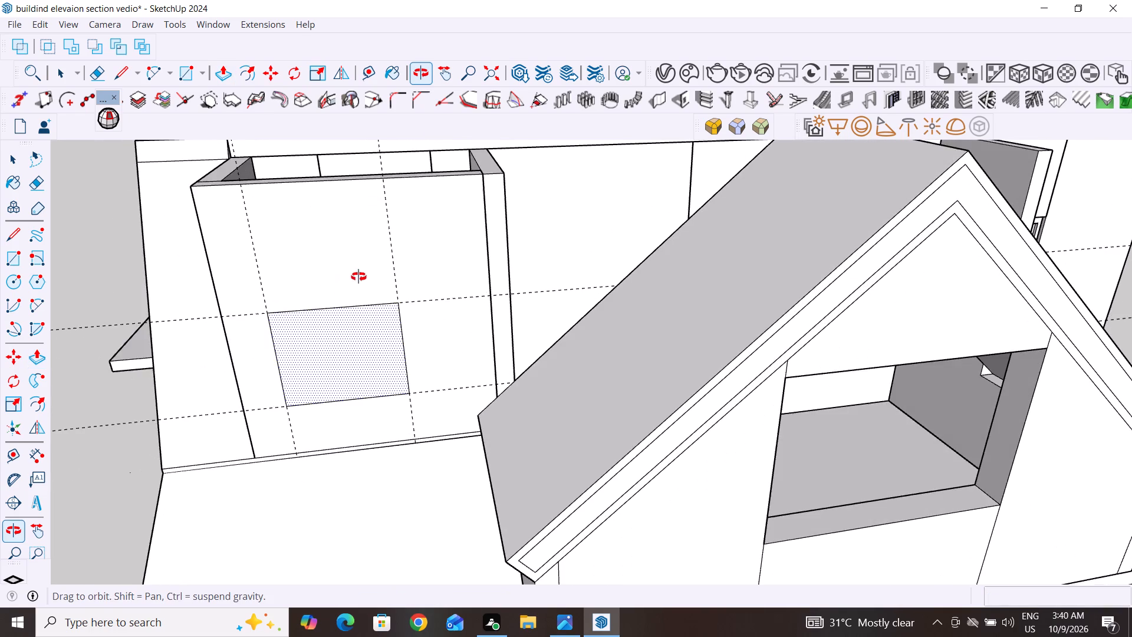
pyautogui.moveTo(358, 277); pyautogui.dragTo(521, 224, button='middle')
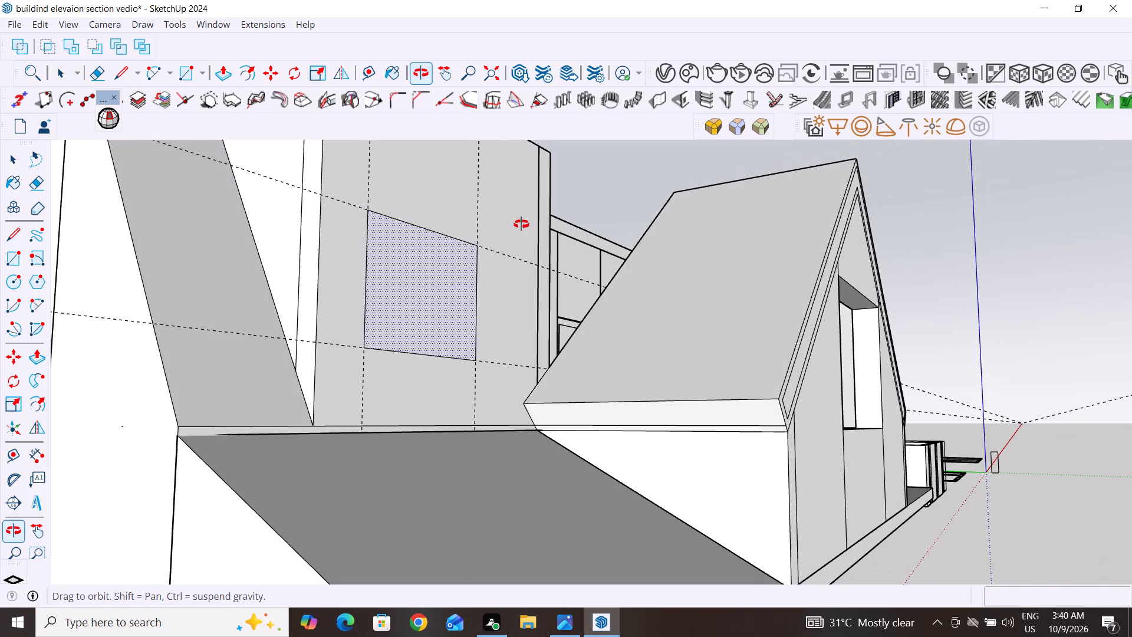
pyautogui.click(449, 263)
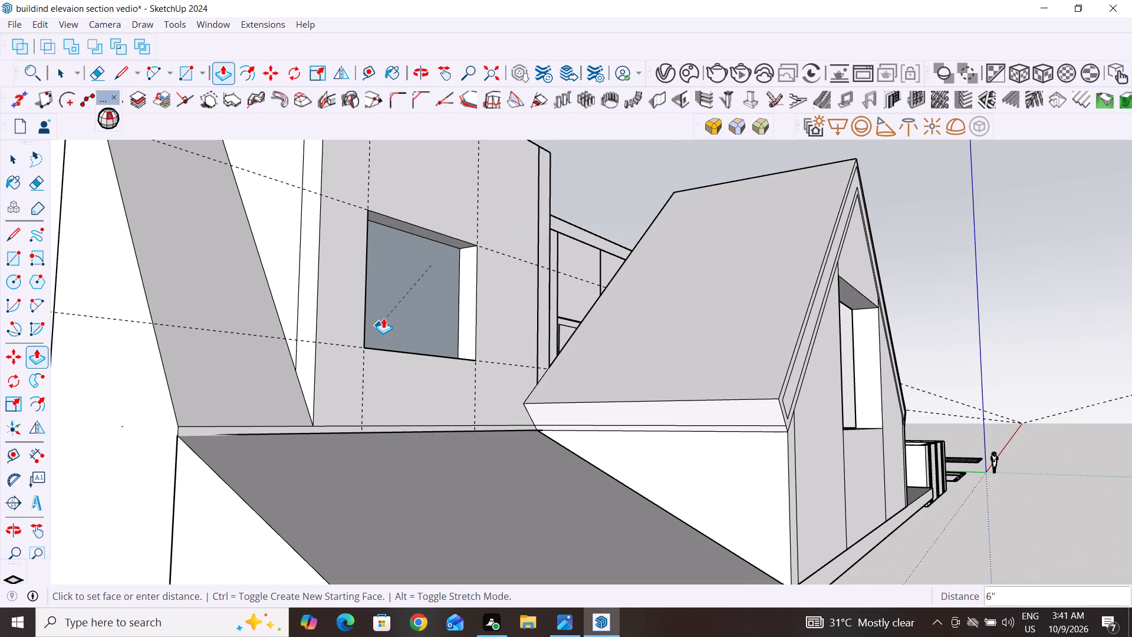
pyautogui.click(367, 333)
pyautogui.click(406, 301)
pyautogui.click(301, 209)
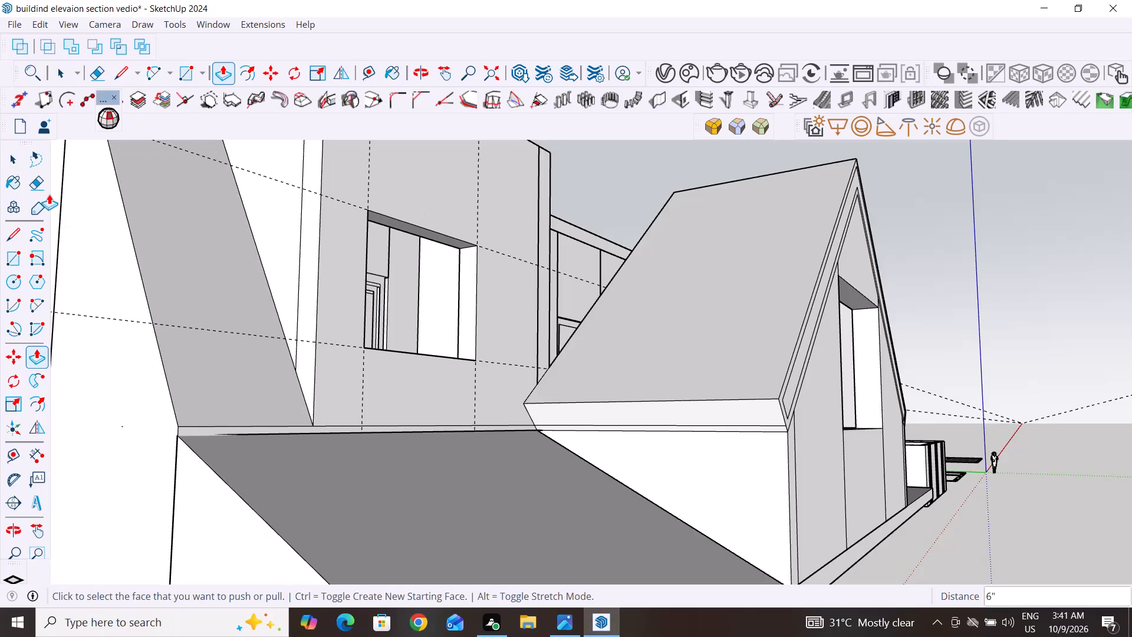
# Place a horizontal guide line 2" above the top of the upper-floor window opening.
pyautogui.scroll(-5, 330, 461)
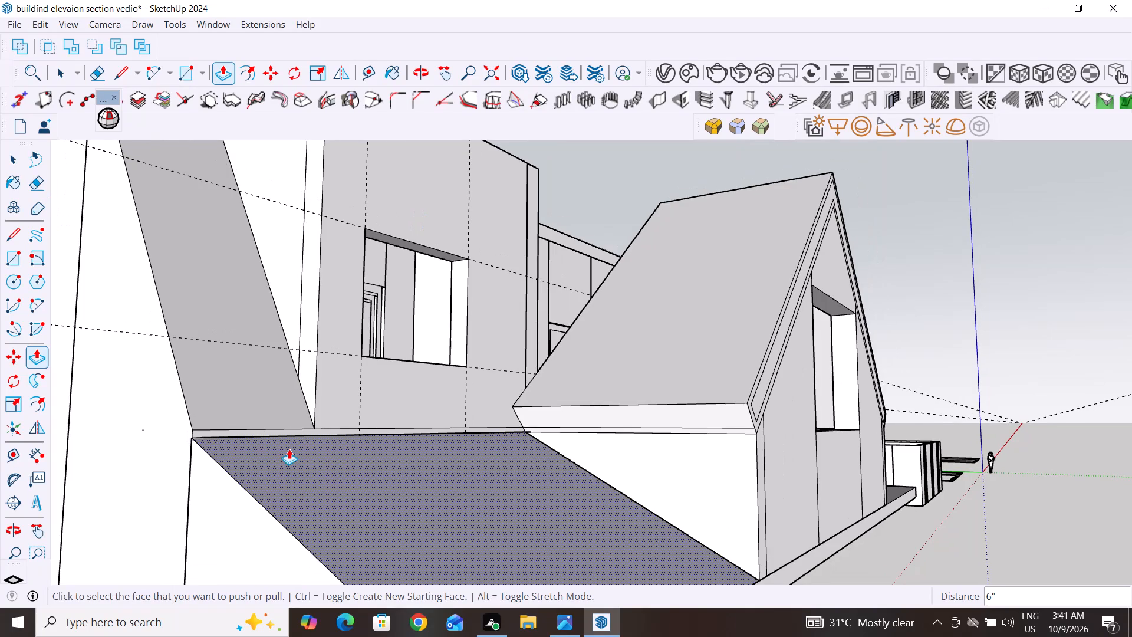
pyautogui.scroll(-11, 277, 447)
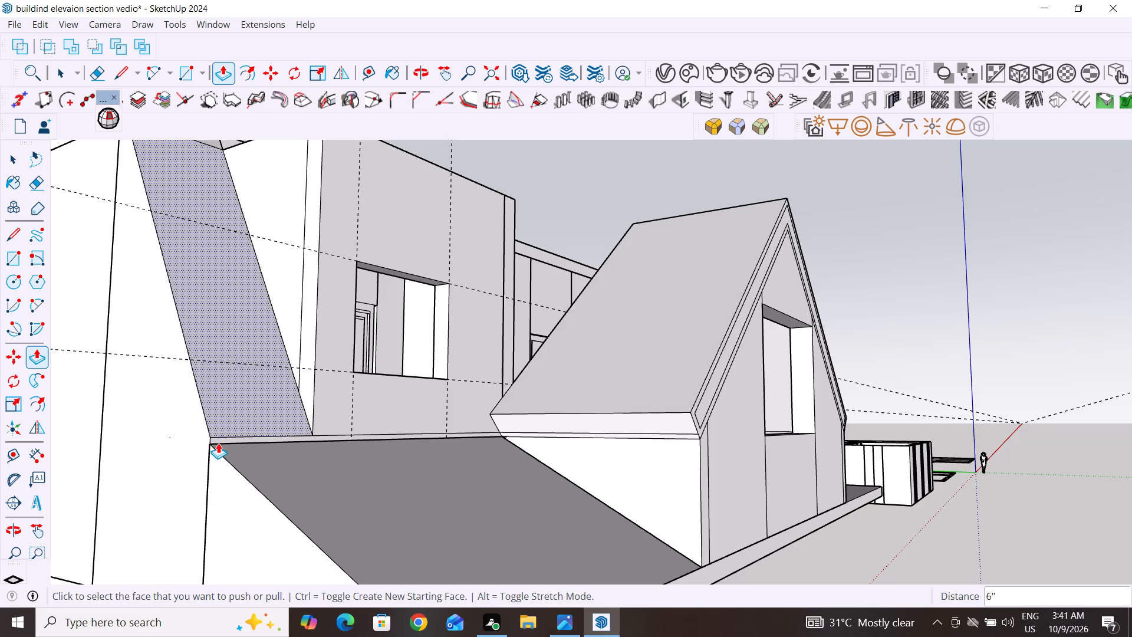
pyautogui.scroll(1, 218, 442)
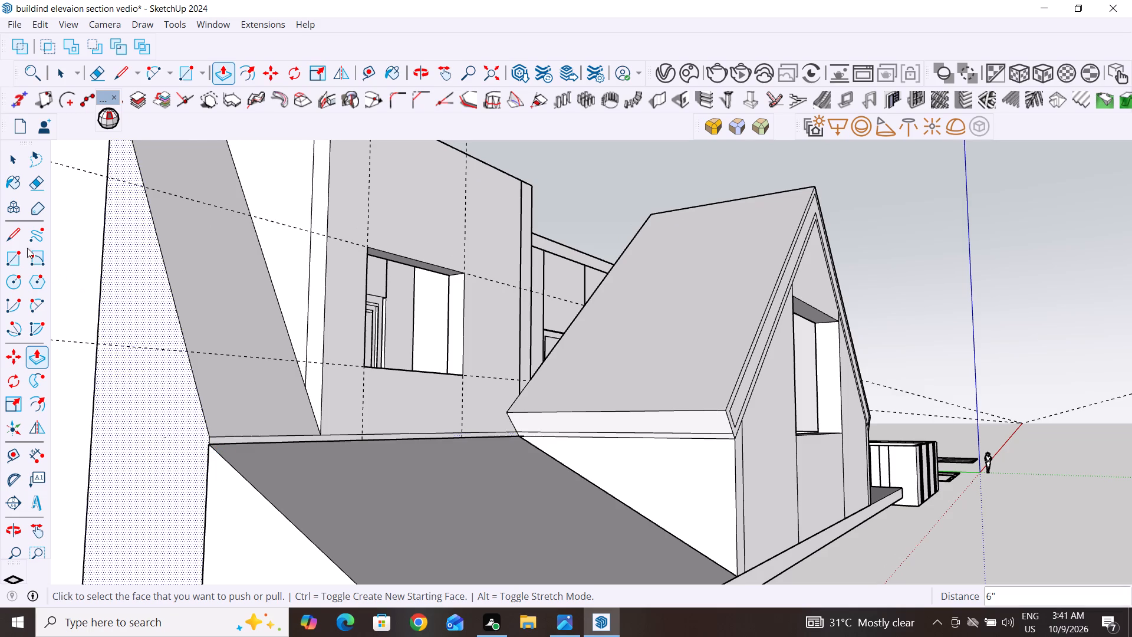
pyautogui.click(8, 160)
pyautogui.scroll(-5, 367, 377)
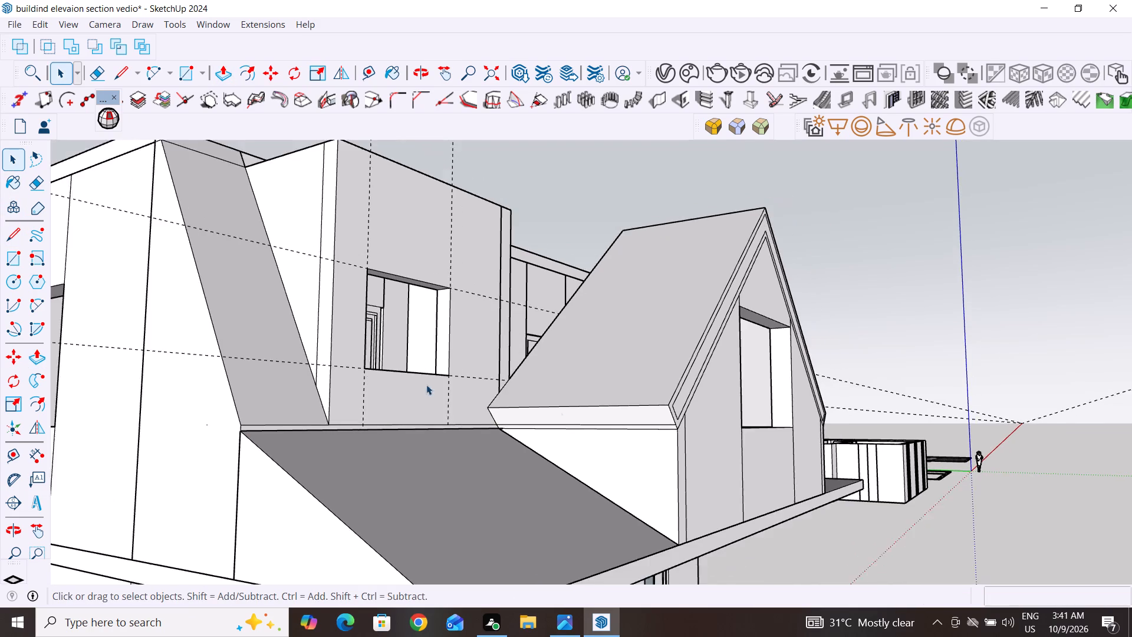
pyautogui.moveTo(633, 453); pyautogui.dragTo(367, 478, button='middle')
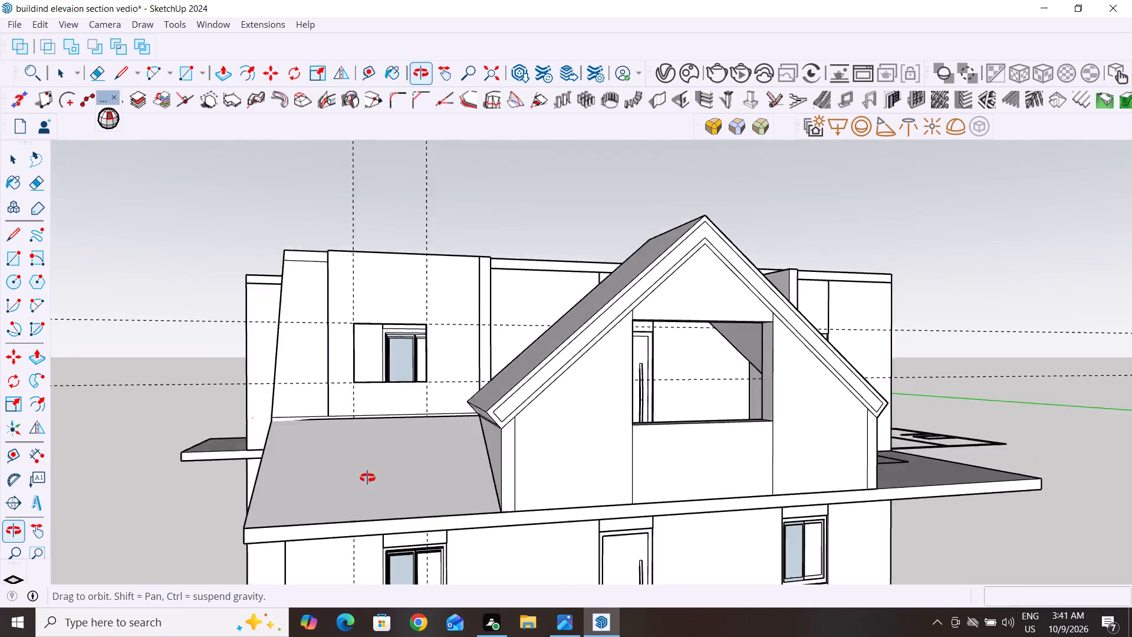
pyautogui.moveTo(367, 478); pyautogui.dragTo(365, 477, button='middle')
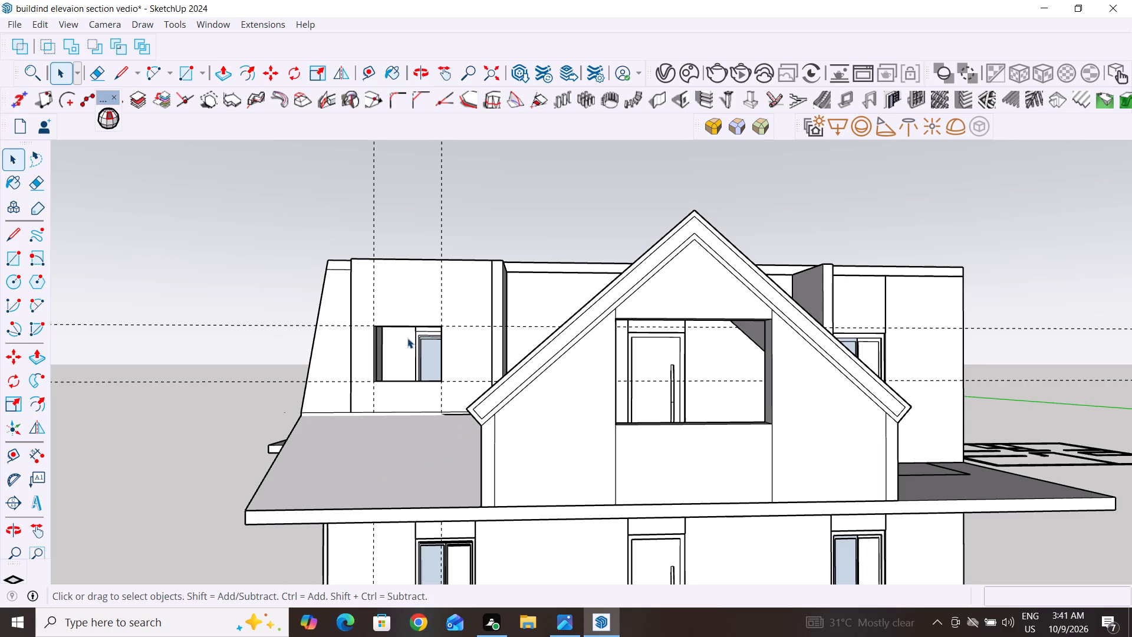
pyautogui.scroll(4, 407, 331)
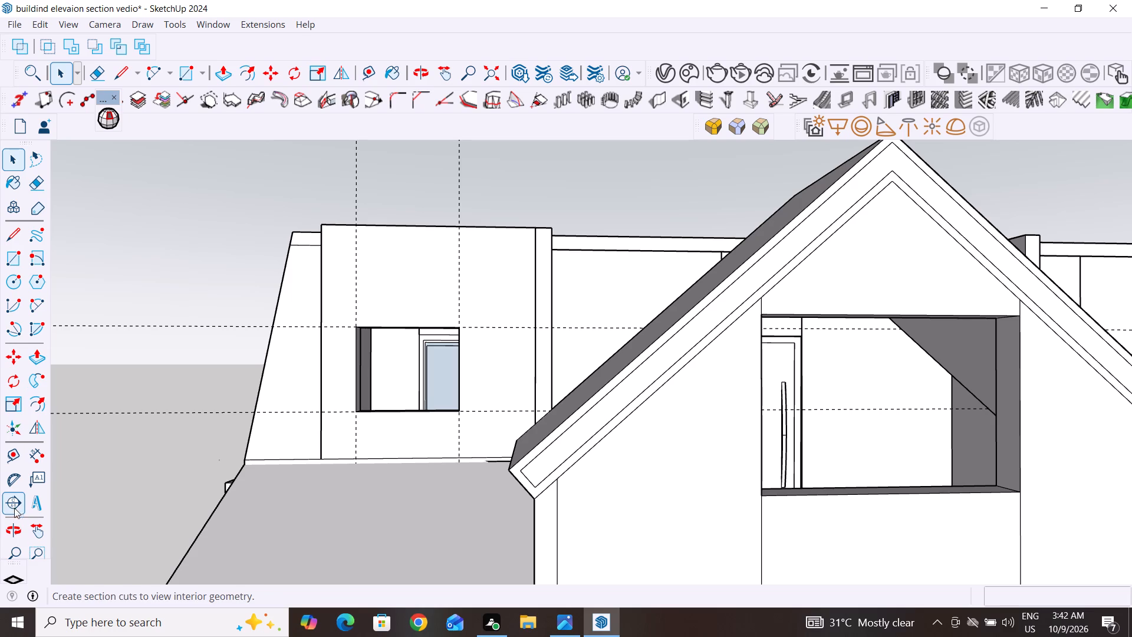
pyautogui.click(17, 456)
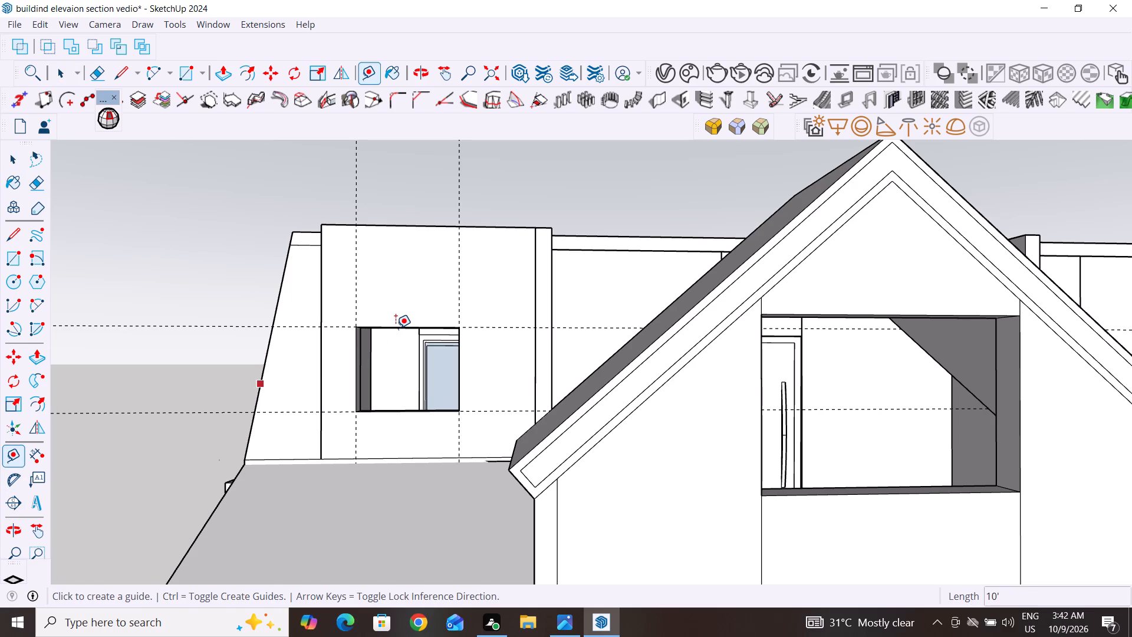
pyautogui.click(397, 324)
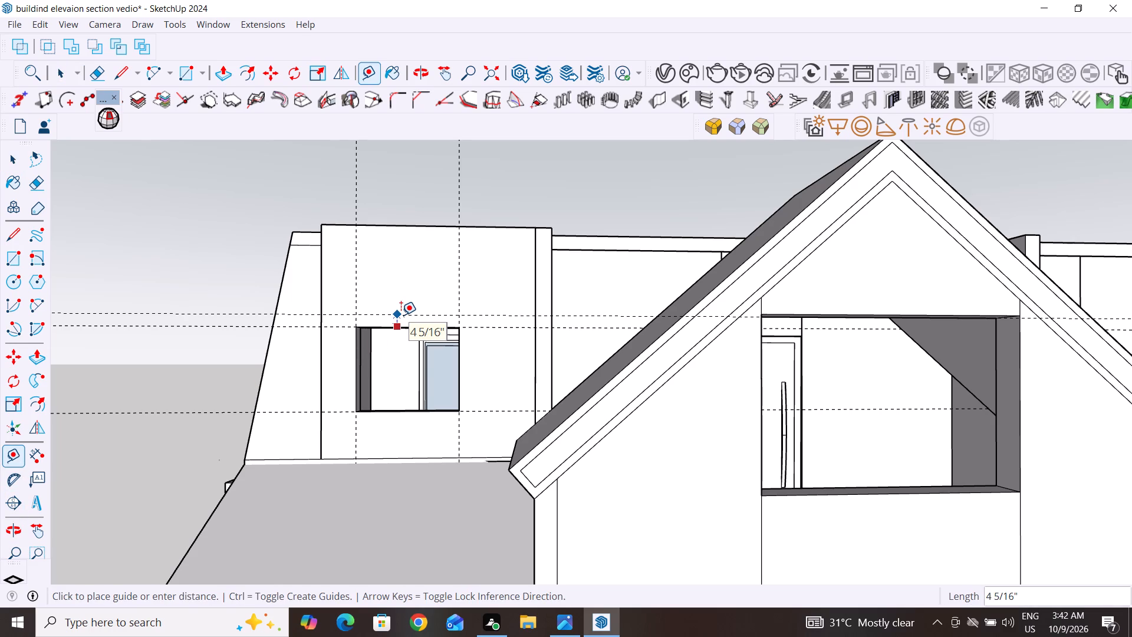
pyautogui.write('2"')
pyautogui.press('Return')
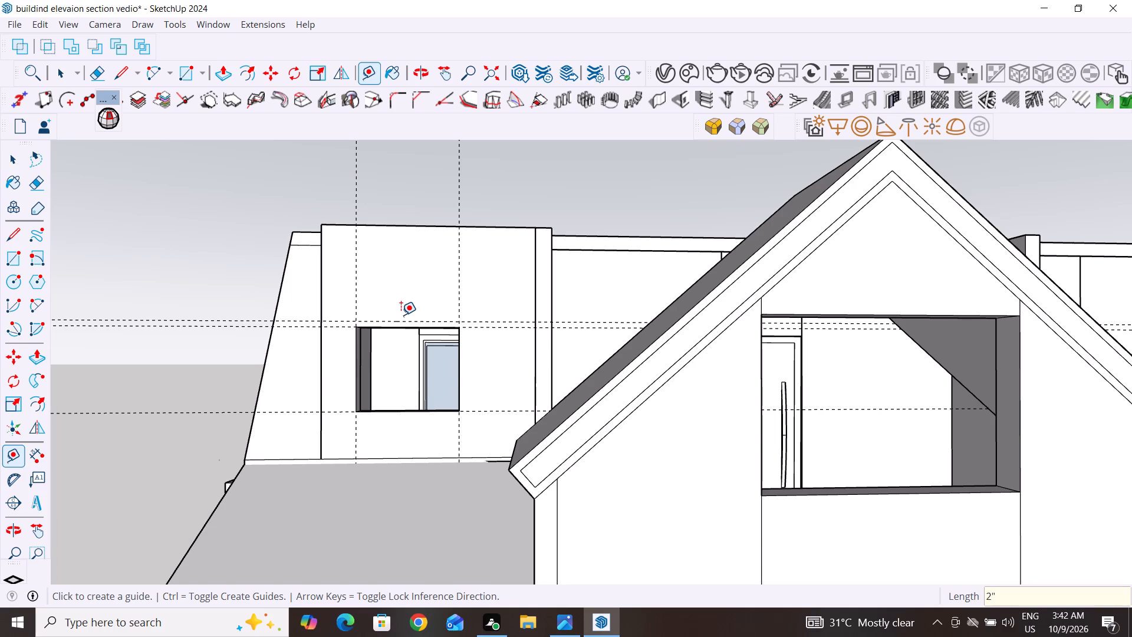
# Place a second horizontal guide line 2" above the one just added over the window opening.
pyautogui.click(399, 319)
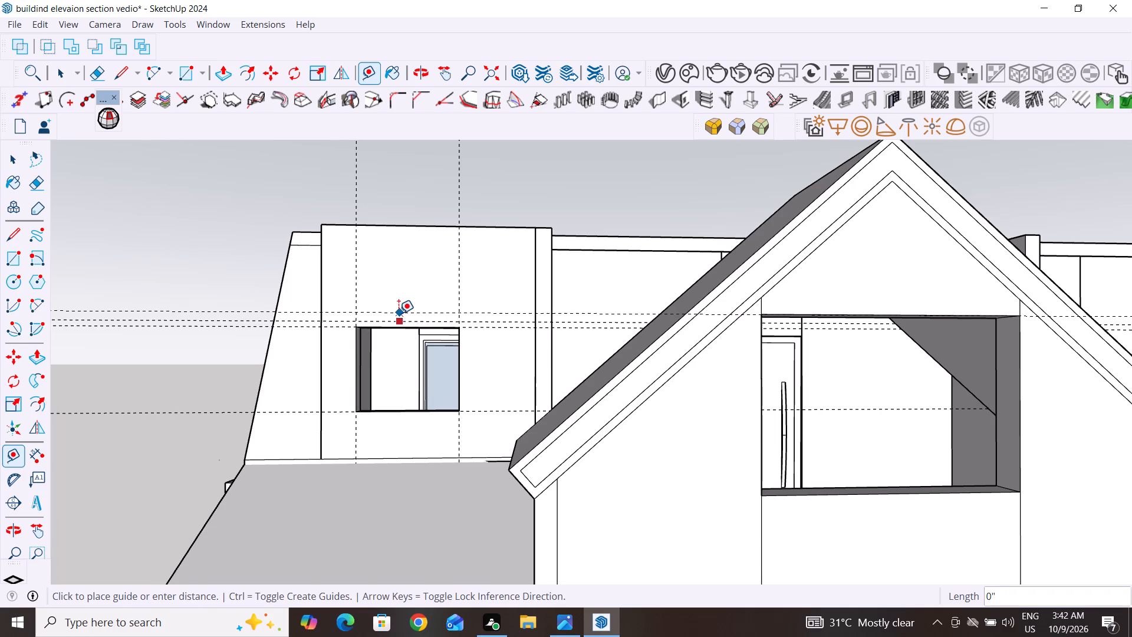
pyautogui.write('2"')
pyautogui.press('Return')
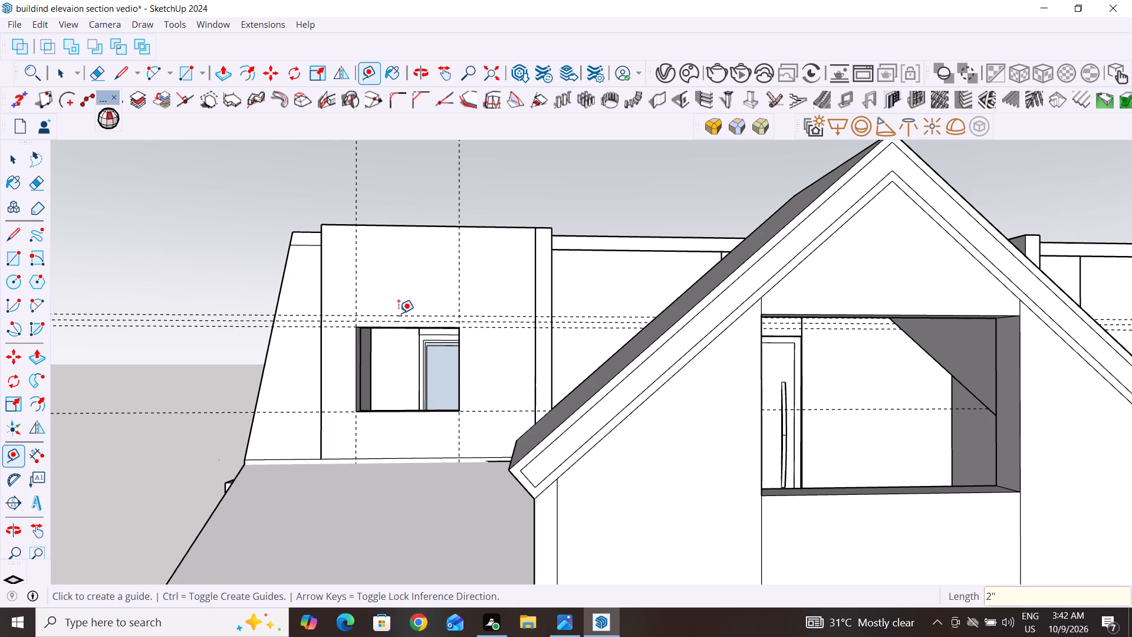
# Draw a 22' 2 11/16" line along the uppermost guide, from the window wall's outer edge to the projecting wall beyond the gable.
pyautogui.click(15, 236)
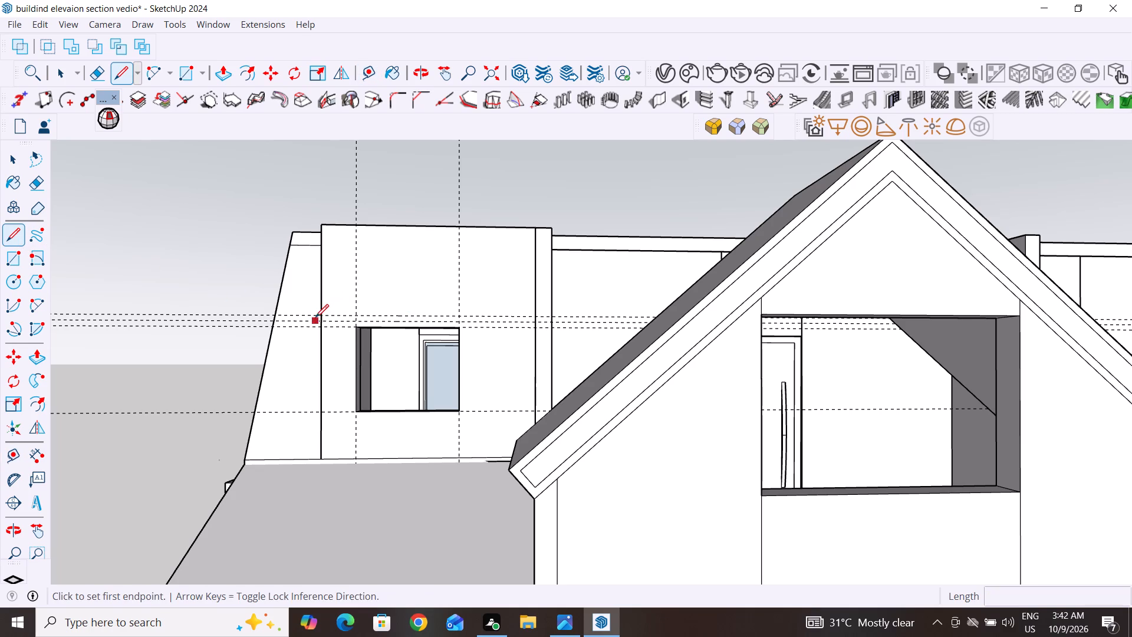
pyautogui.click(321, 317)
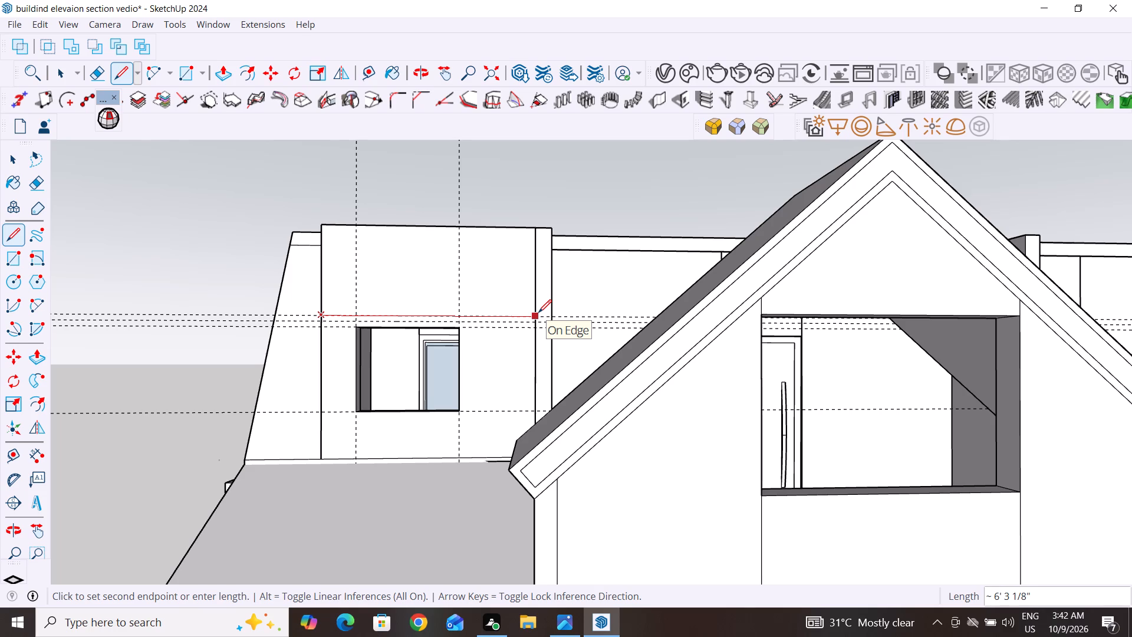
pyautogui.scroll(-2, 538, 313)
pyautogui.moveTo(538, 313); pyautogui.dragTo(534, 340, button='middle')
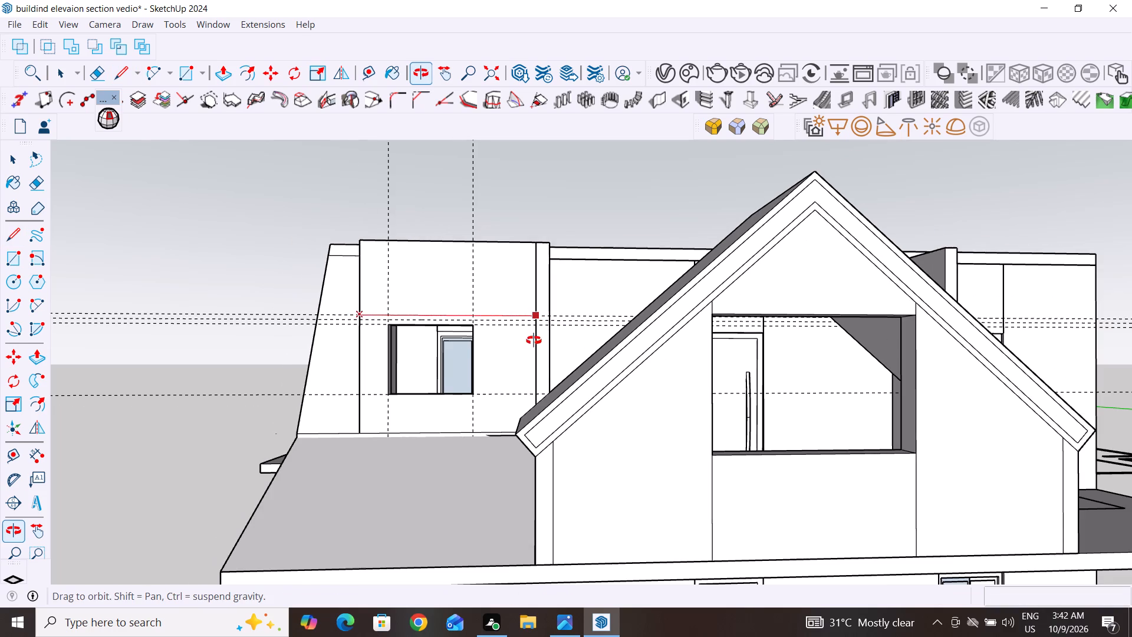
pyautogui.moveTo(534, 340); pyautogui.dragTo(491, 462, button='middle')
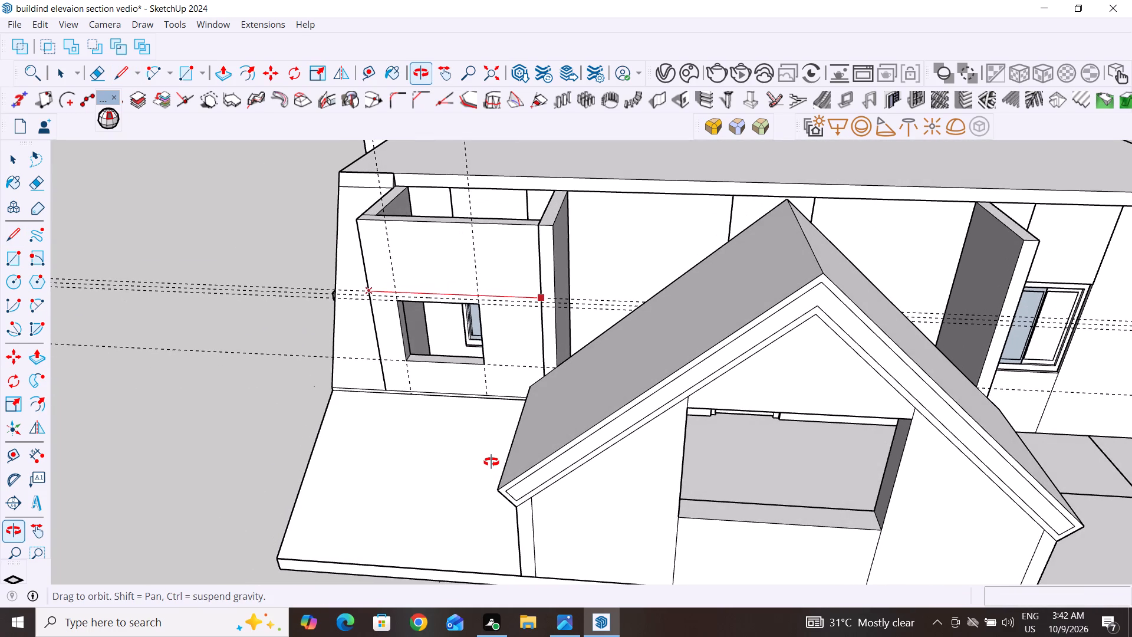
pyautogui.moveTo(491, 462); pyautogui.dragTo(902, 422, button='middle')
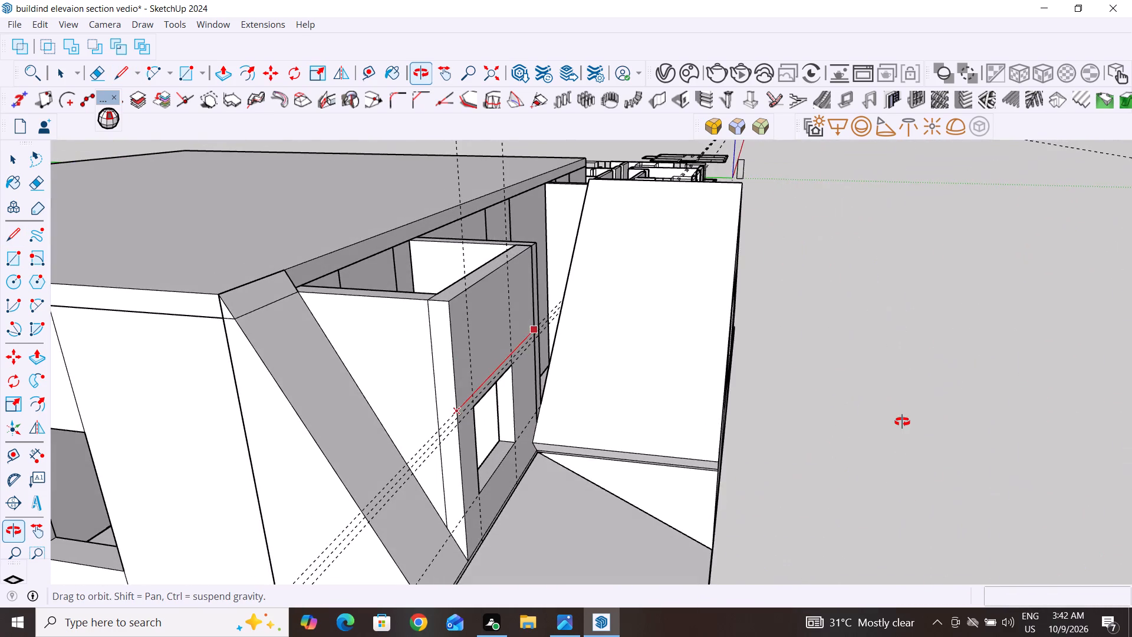
pyautogui.moveTo(902, 422); pyautogui.dragTo(491, 438, button='middle')
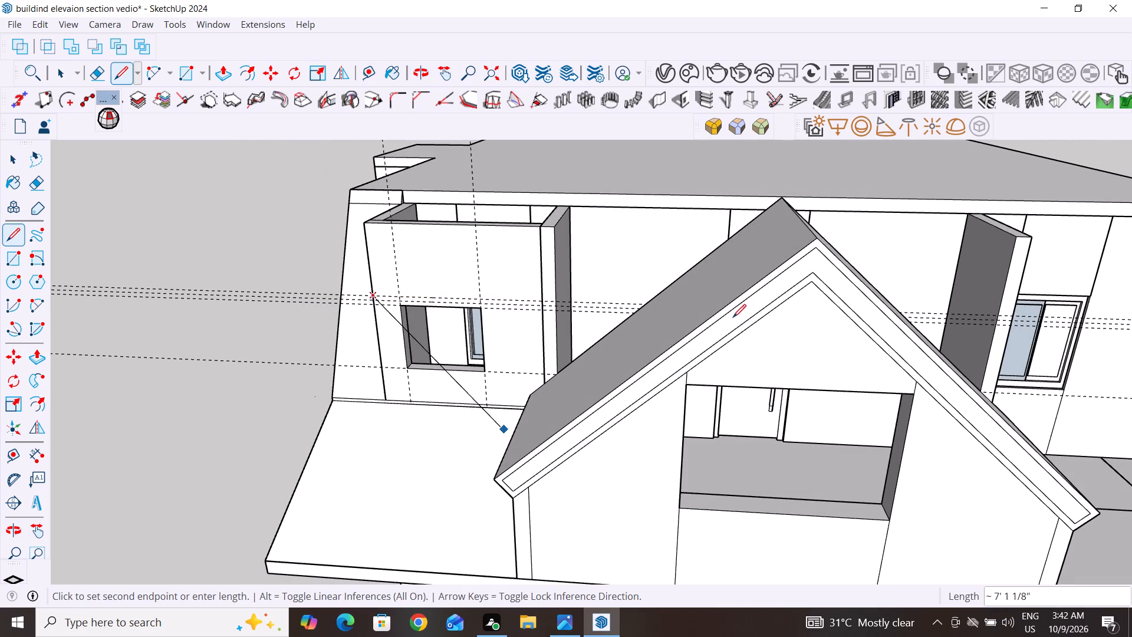
pyautogui.click(1012, 317)
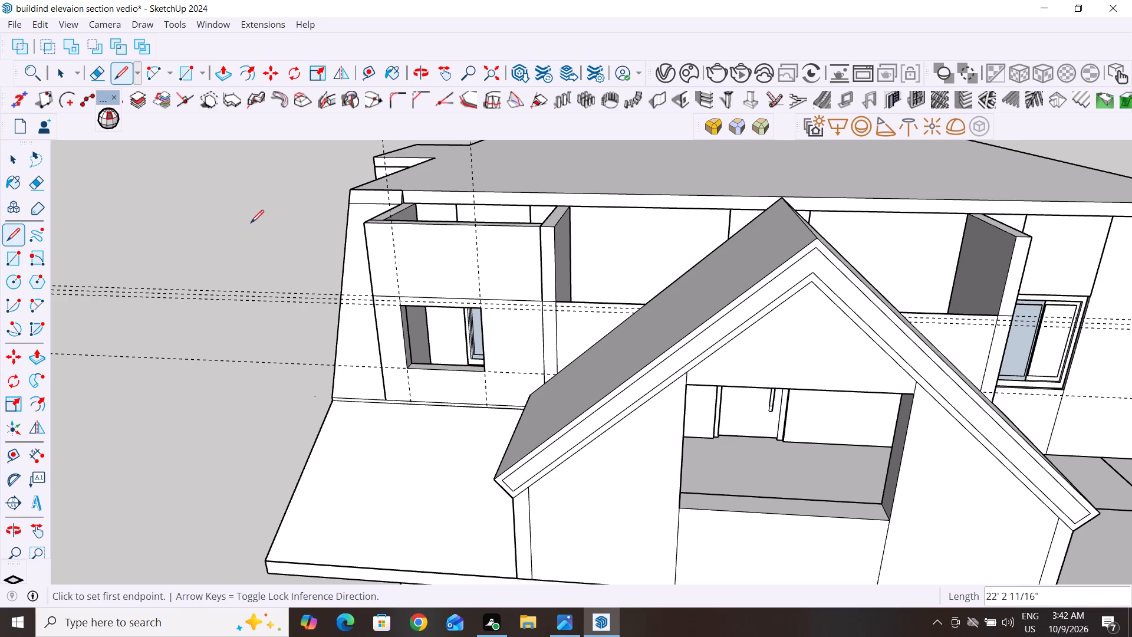
# Draw a 15' line joining the front top corners of the two projecting walls to close the face behind the gable.
pyautogui.click(554, 229)
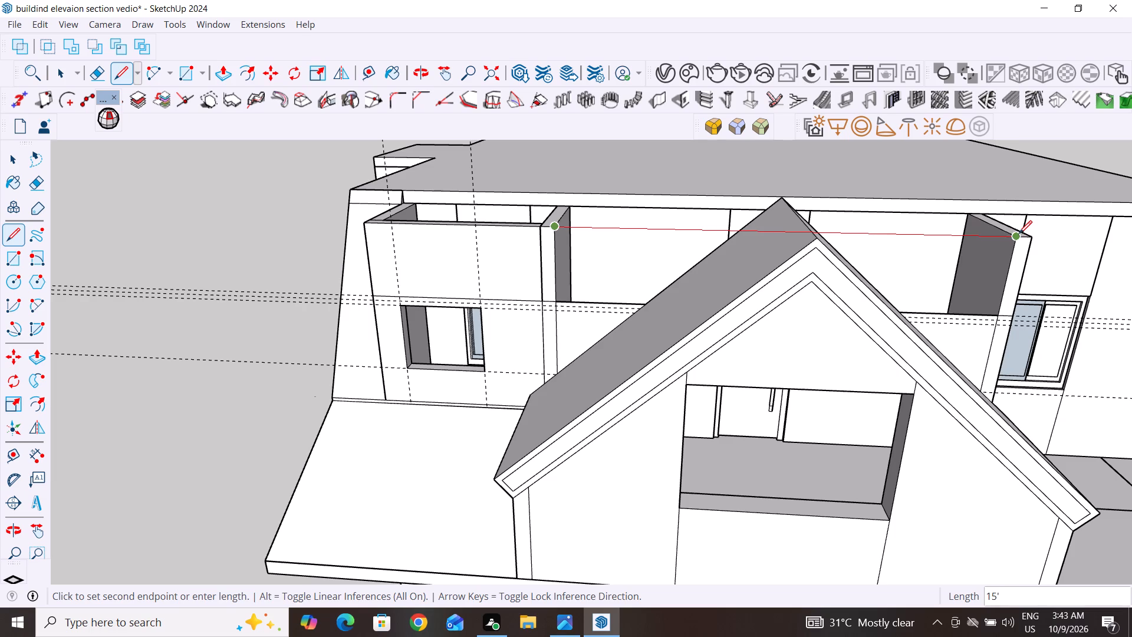
pyautogui.click(1019, 235)
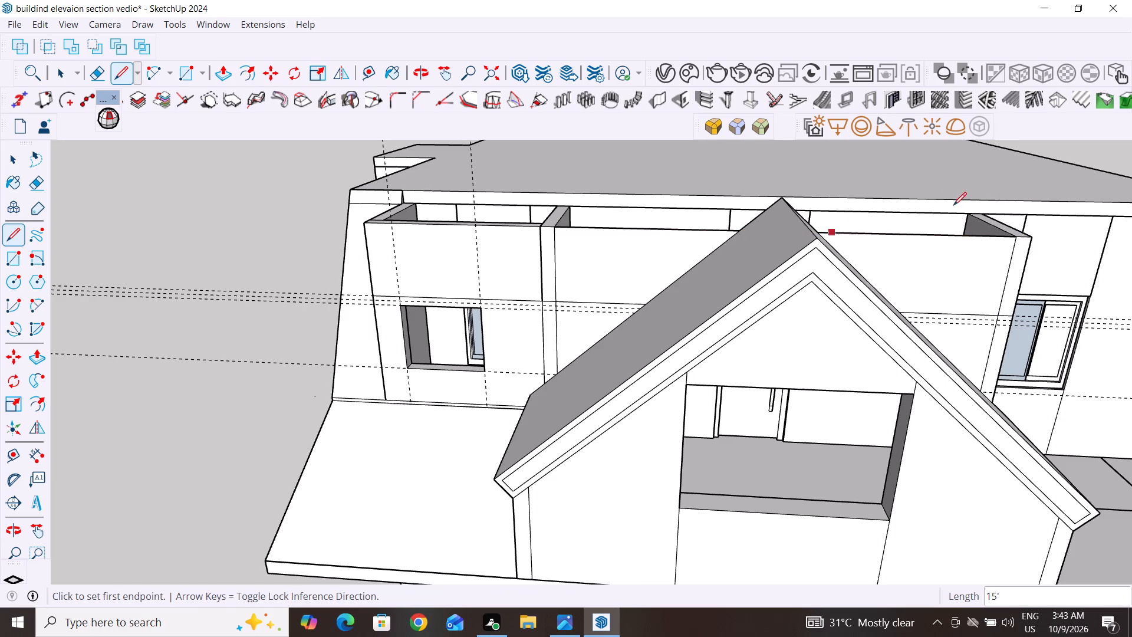
# Examine from above the new face between the projecting walls and the space enclosed behind it.
pyautogui.moveTo(970, 200); pyautogui.dragTo(923, 515, button='middle')
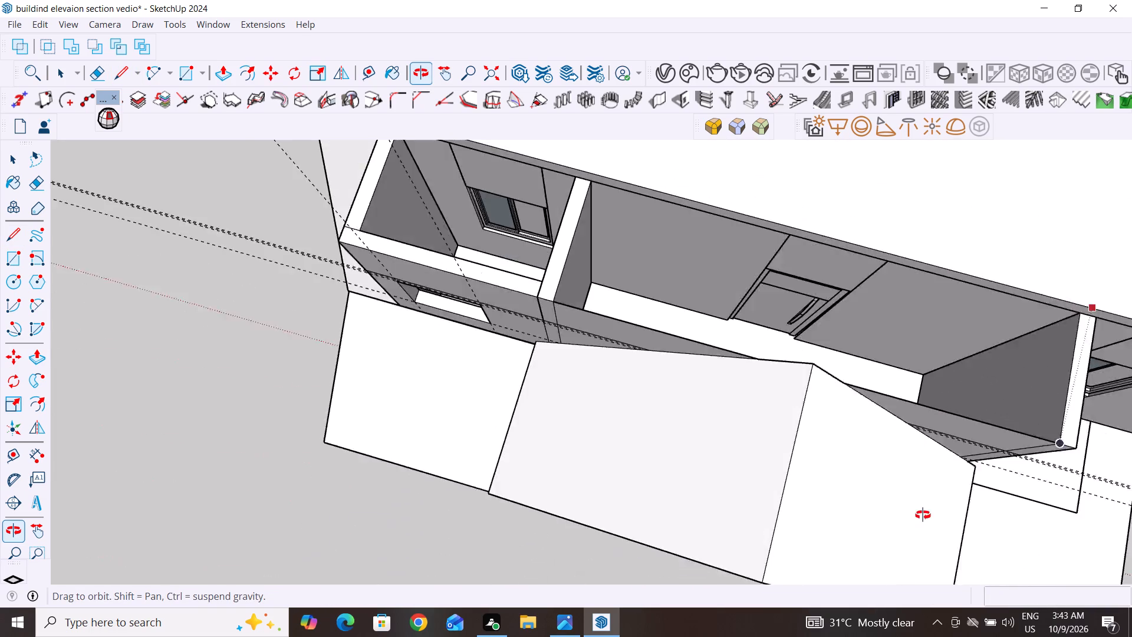
pyautogui.moveTo(923, 515); pyautogui.dragTo(923, 538, button='middle')
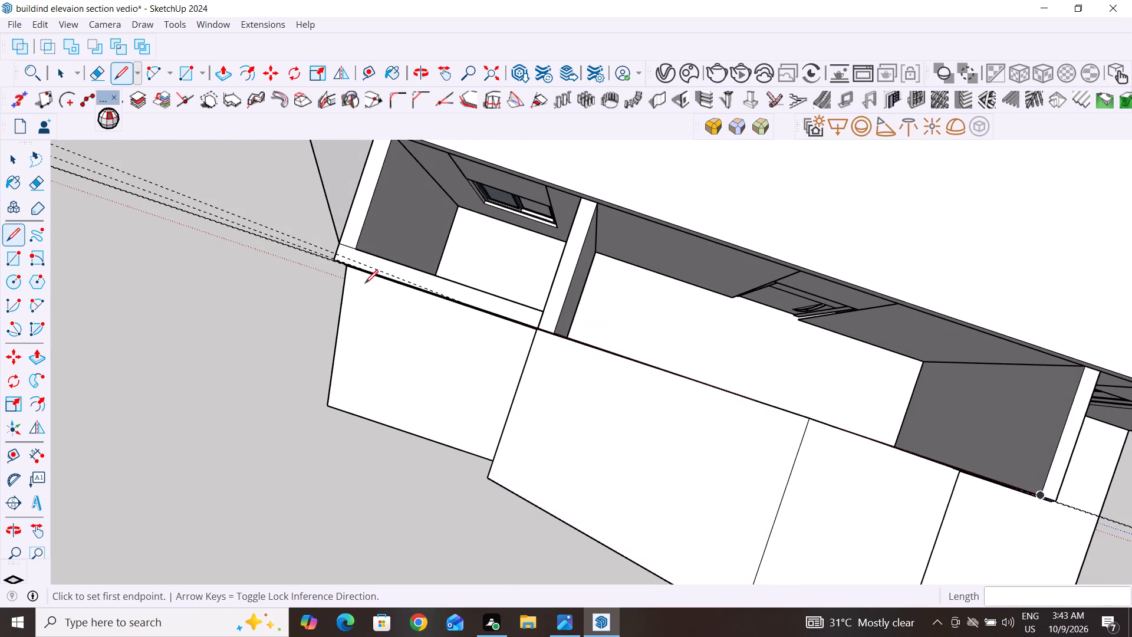
pyautogui.click(9, 165)
pyautogui.moveTo(980, 404); pyautogui.dragTo(818, 415, button='middle')
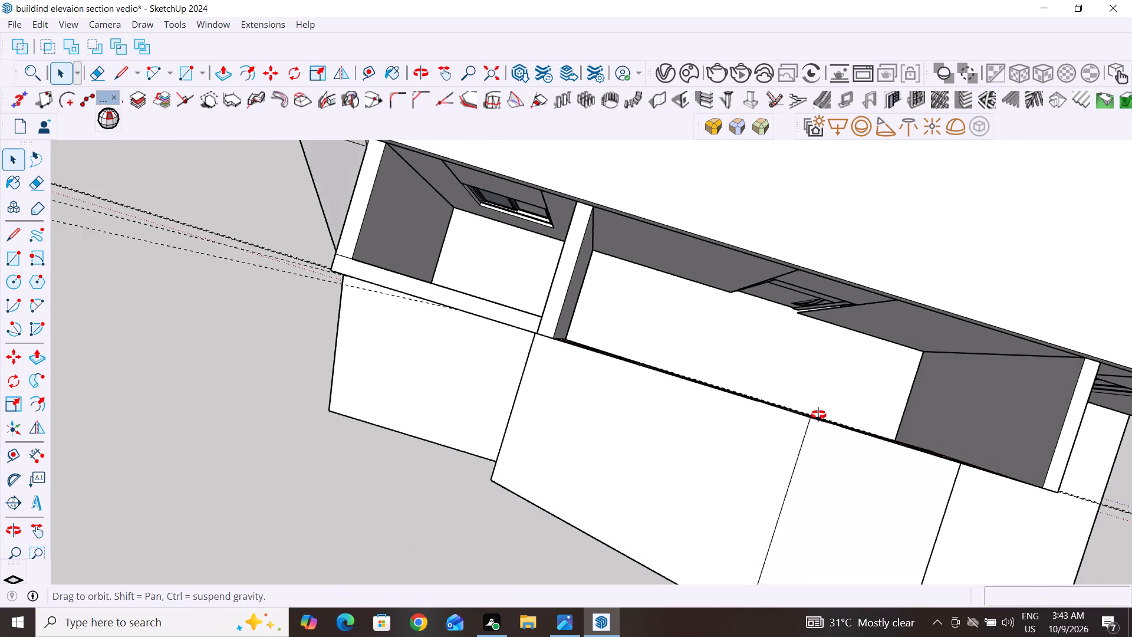
pyautogui.moveTo(818, 415); pyautogui.dragTo(755, 426, button='middle')
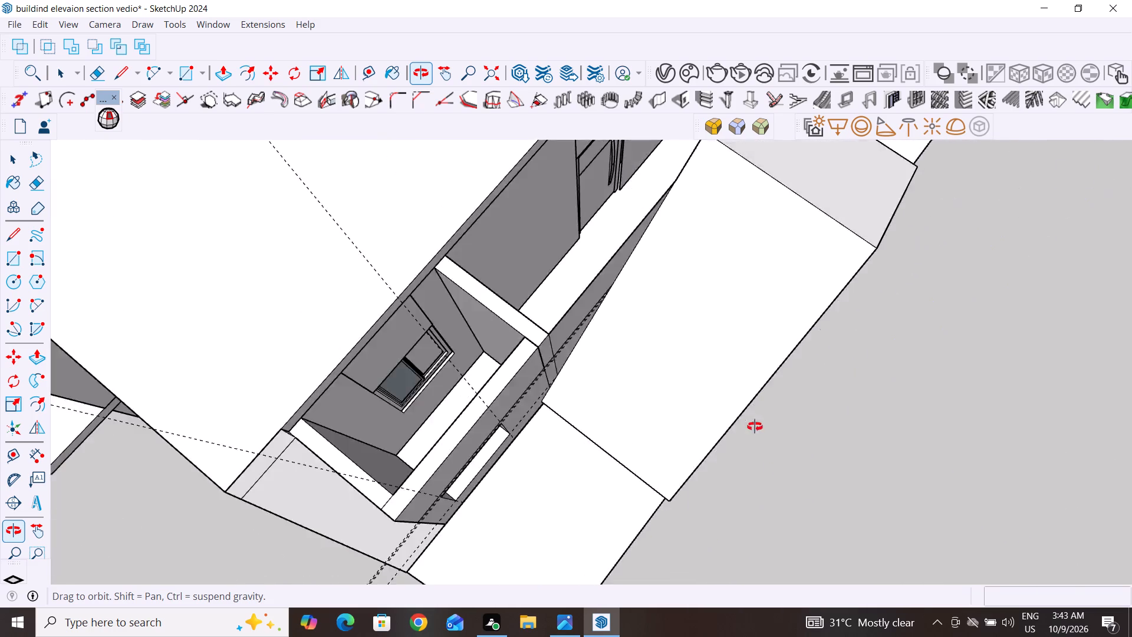
pyautogui.moveTo(755, 426); pyautogui.dragTo(886, 408, button='middle')
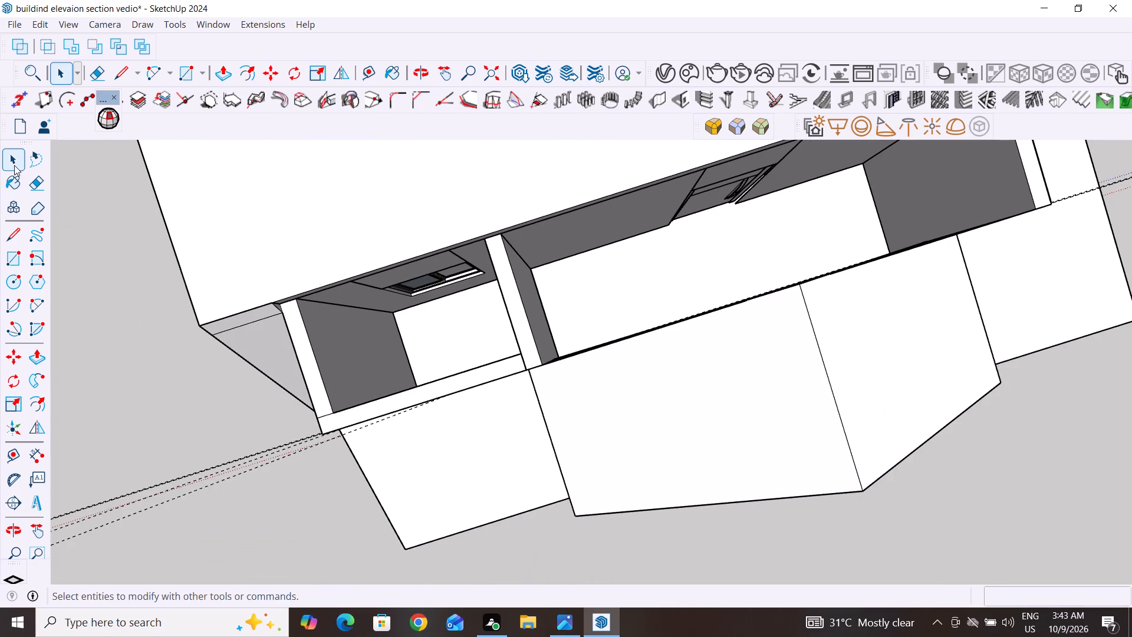
pyautogui.click(14, 165)
pyautogui.scroll(-7, 534, 433)
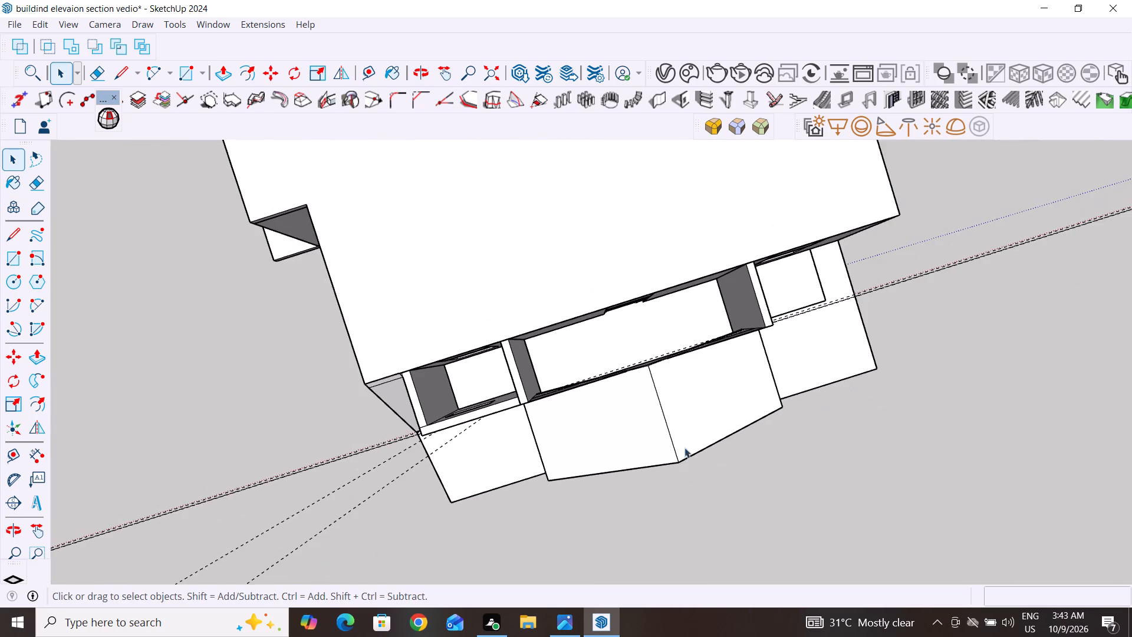
# Start a line on top of the projecting wall behind the gable, near the corner where it meets the window wall.
pyautogui.moveTo(687, 464); pyautogui.dragTo(439, 270, button='middle')
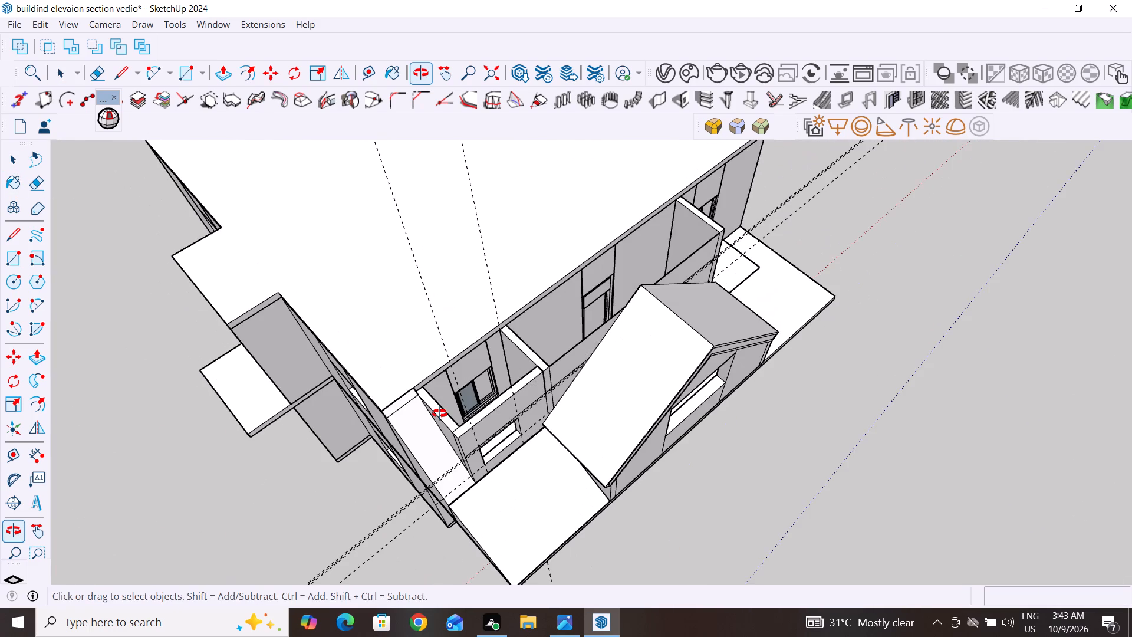
pyautogui.moveTo(647, 534); pyautogui.dragTo(433, 343, button='middle')
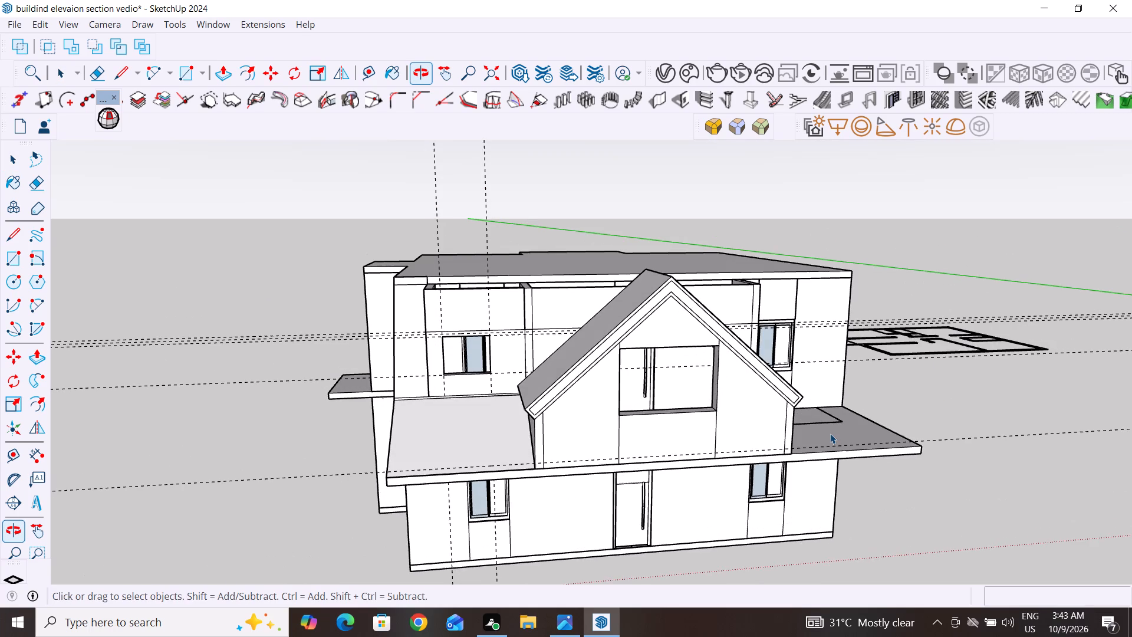
pyautogui.scroll(-5, 835, 437)
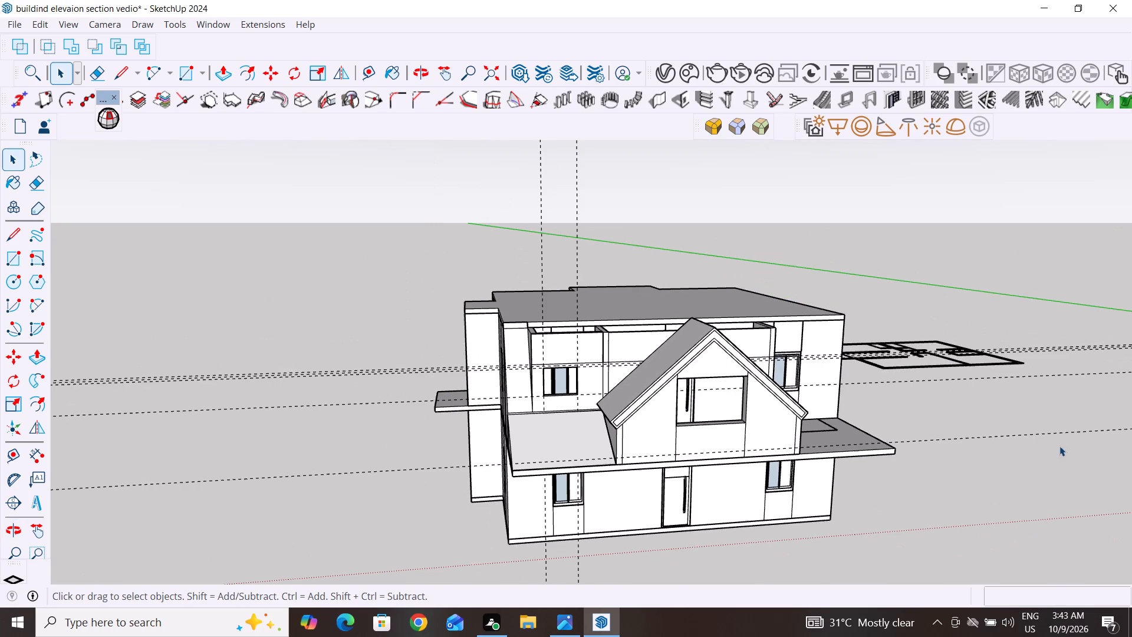
pyautogui.moveTo(1034, 460); pyautogui.dragTo(687, 544, button='middle')
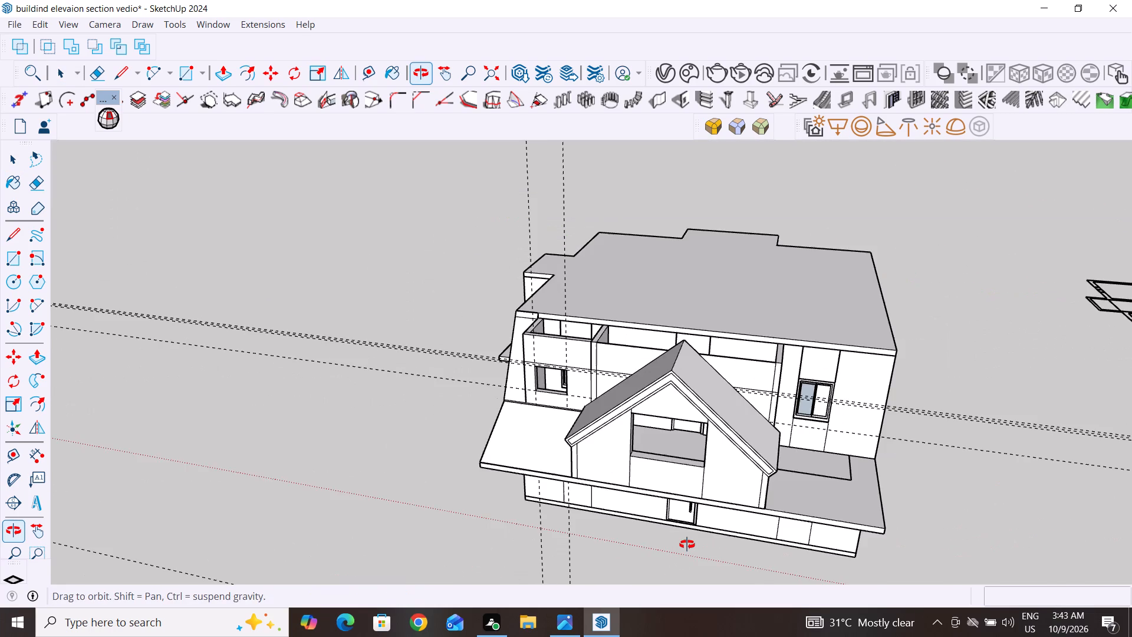
pyautogui.moveTo(687, 544); pyautogui.dragTo(459, 487, button='middle')
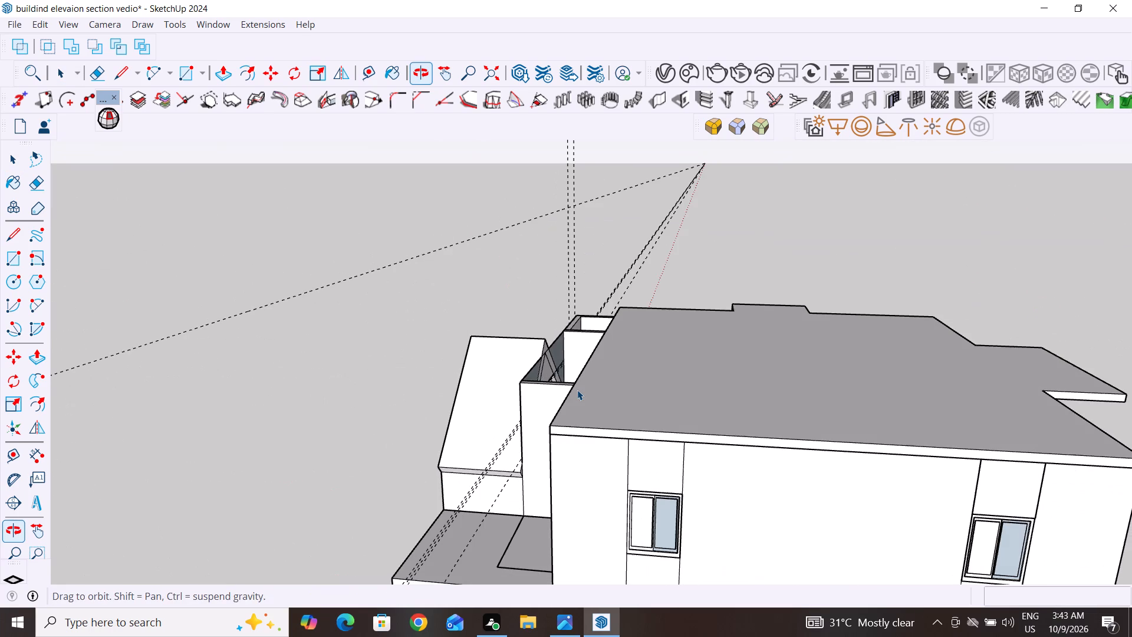
pyautogui.moveTo(579, 376); pyautogui.dragTo(561, 544, button='middle')
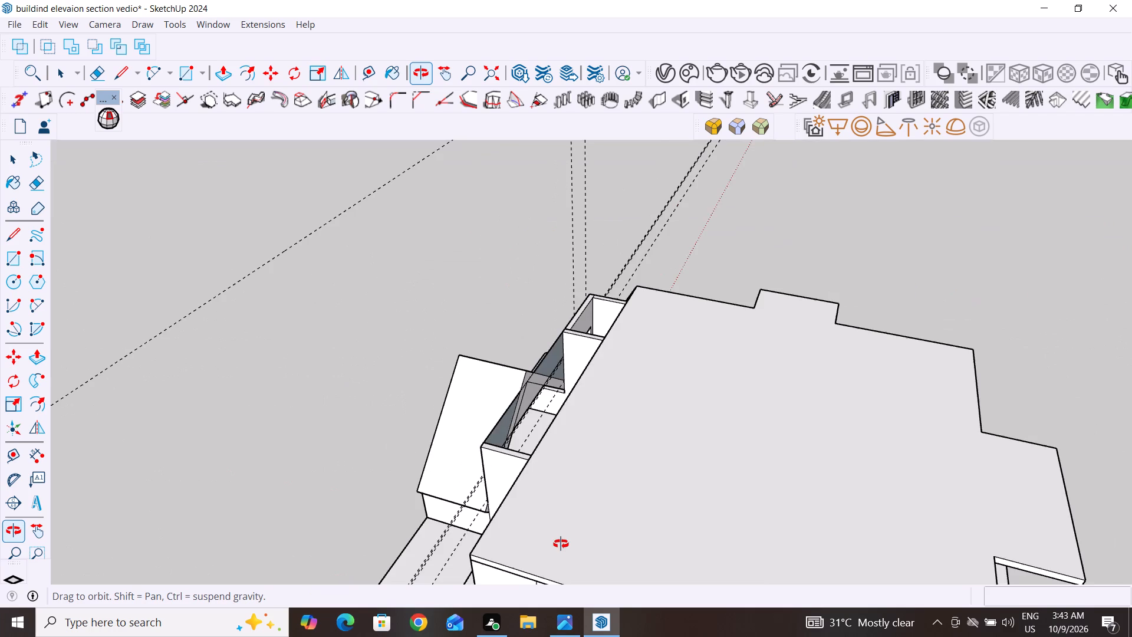
pyautogui.moveTo(561, 544); pyautogui.dragTo(558, 564, button='middle')
pyautogui.scroll(4, 553, 326)
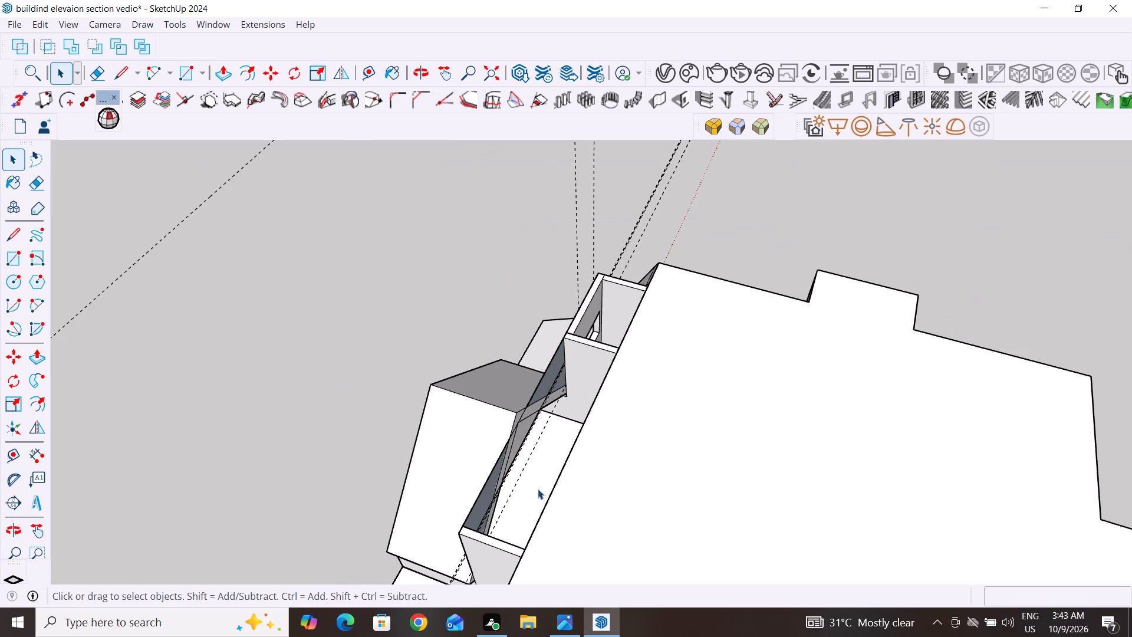
pyautogui.scroll(7, 514, 500)
pyautogui.scroll(1, 512, 445)
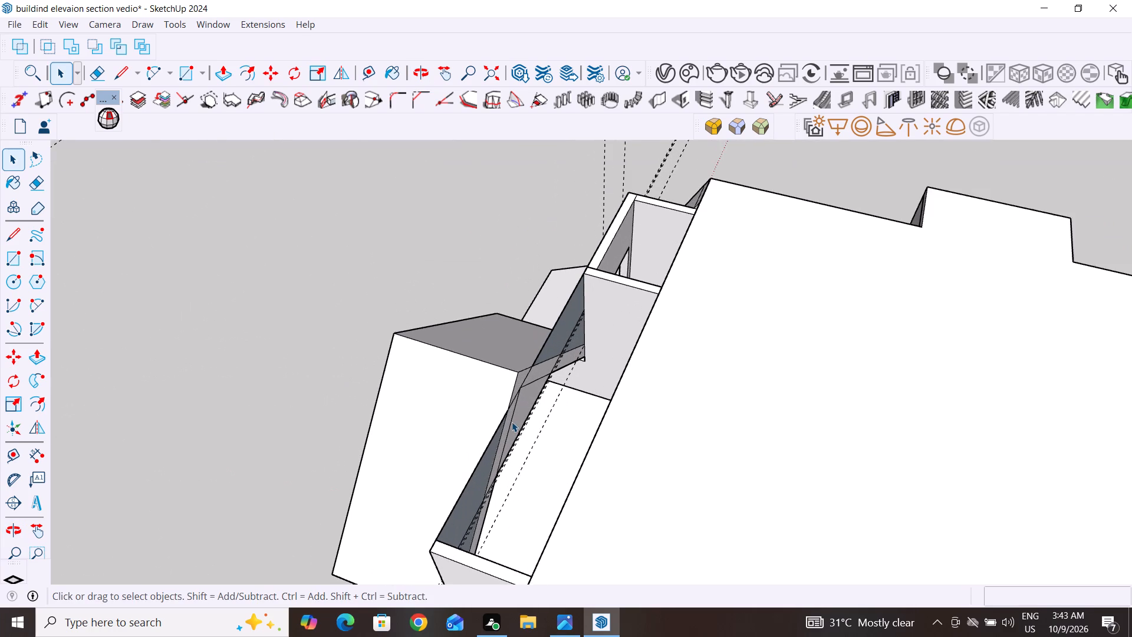
pyautogui.scroll(1, 512, 422)
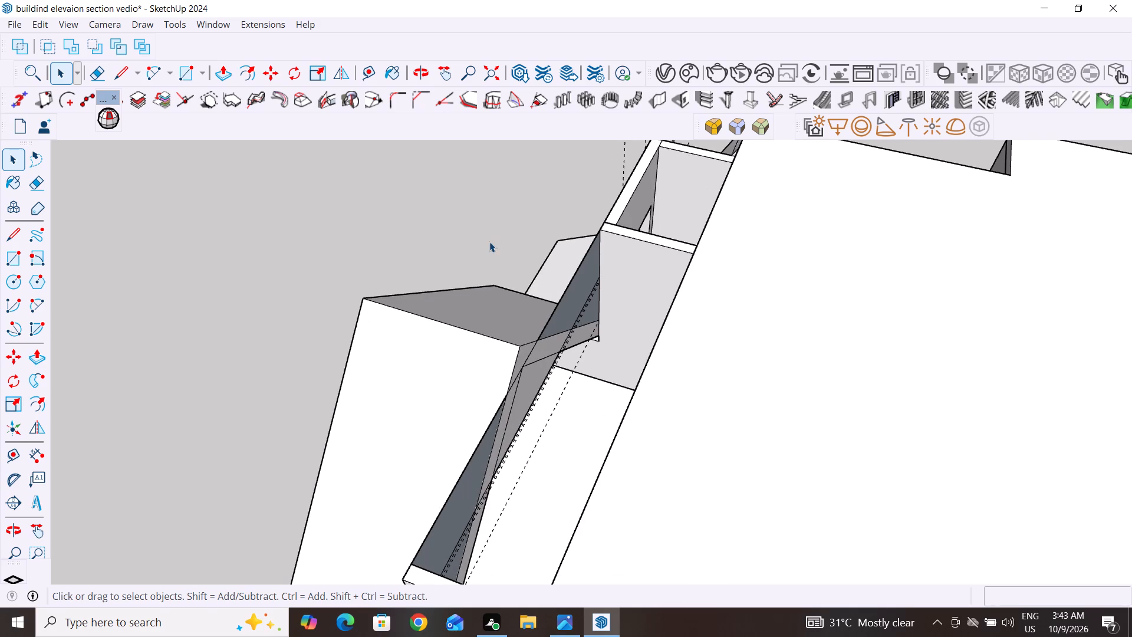
pyautogui.click(12, 236)
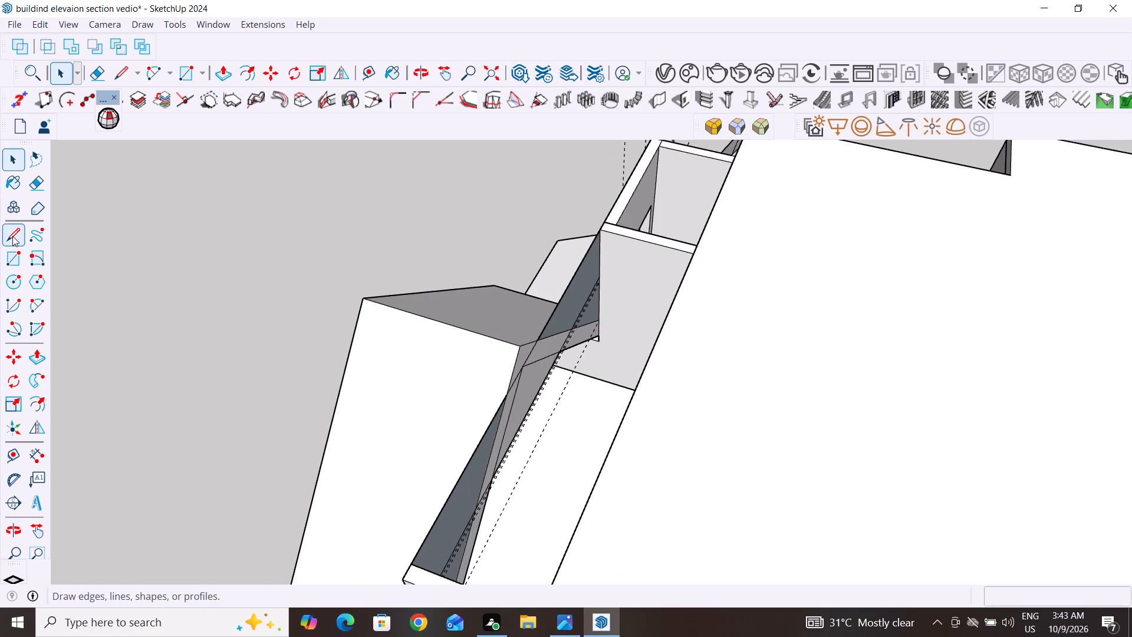
pyautogui.click(614, 225)
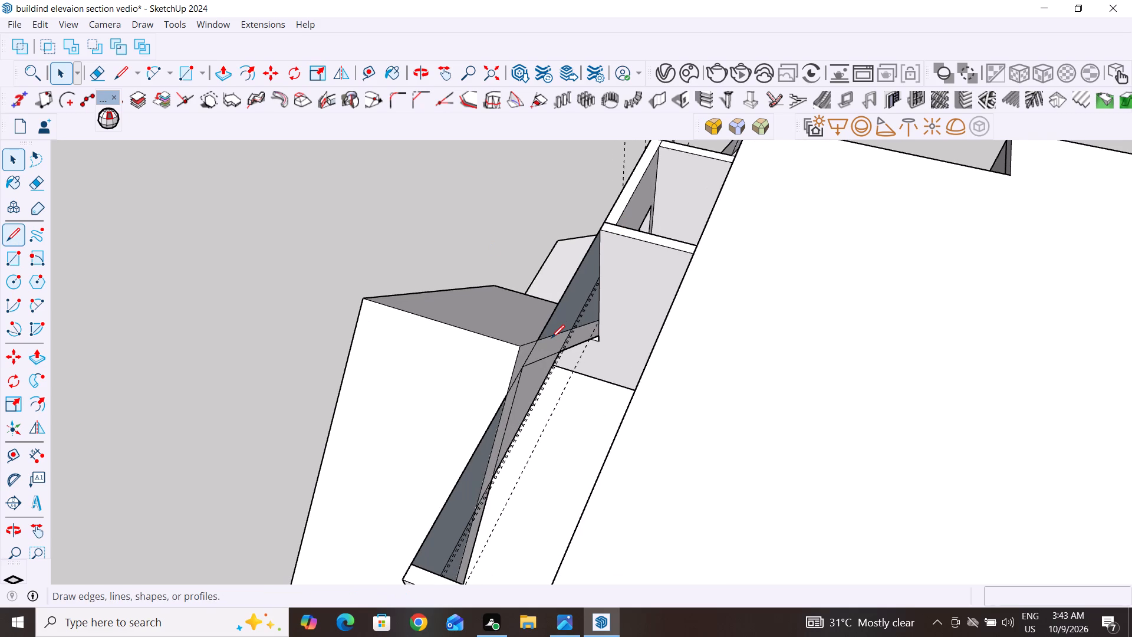